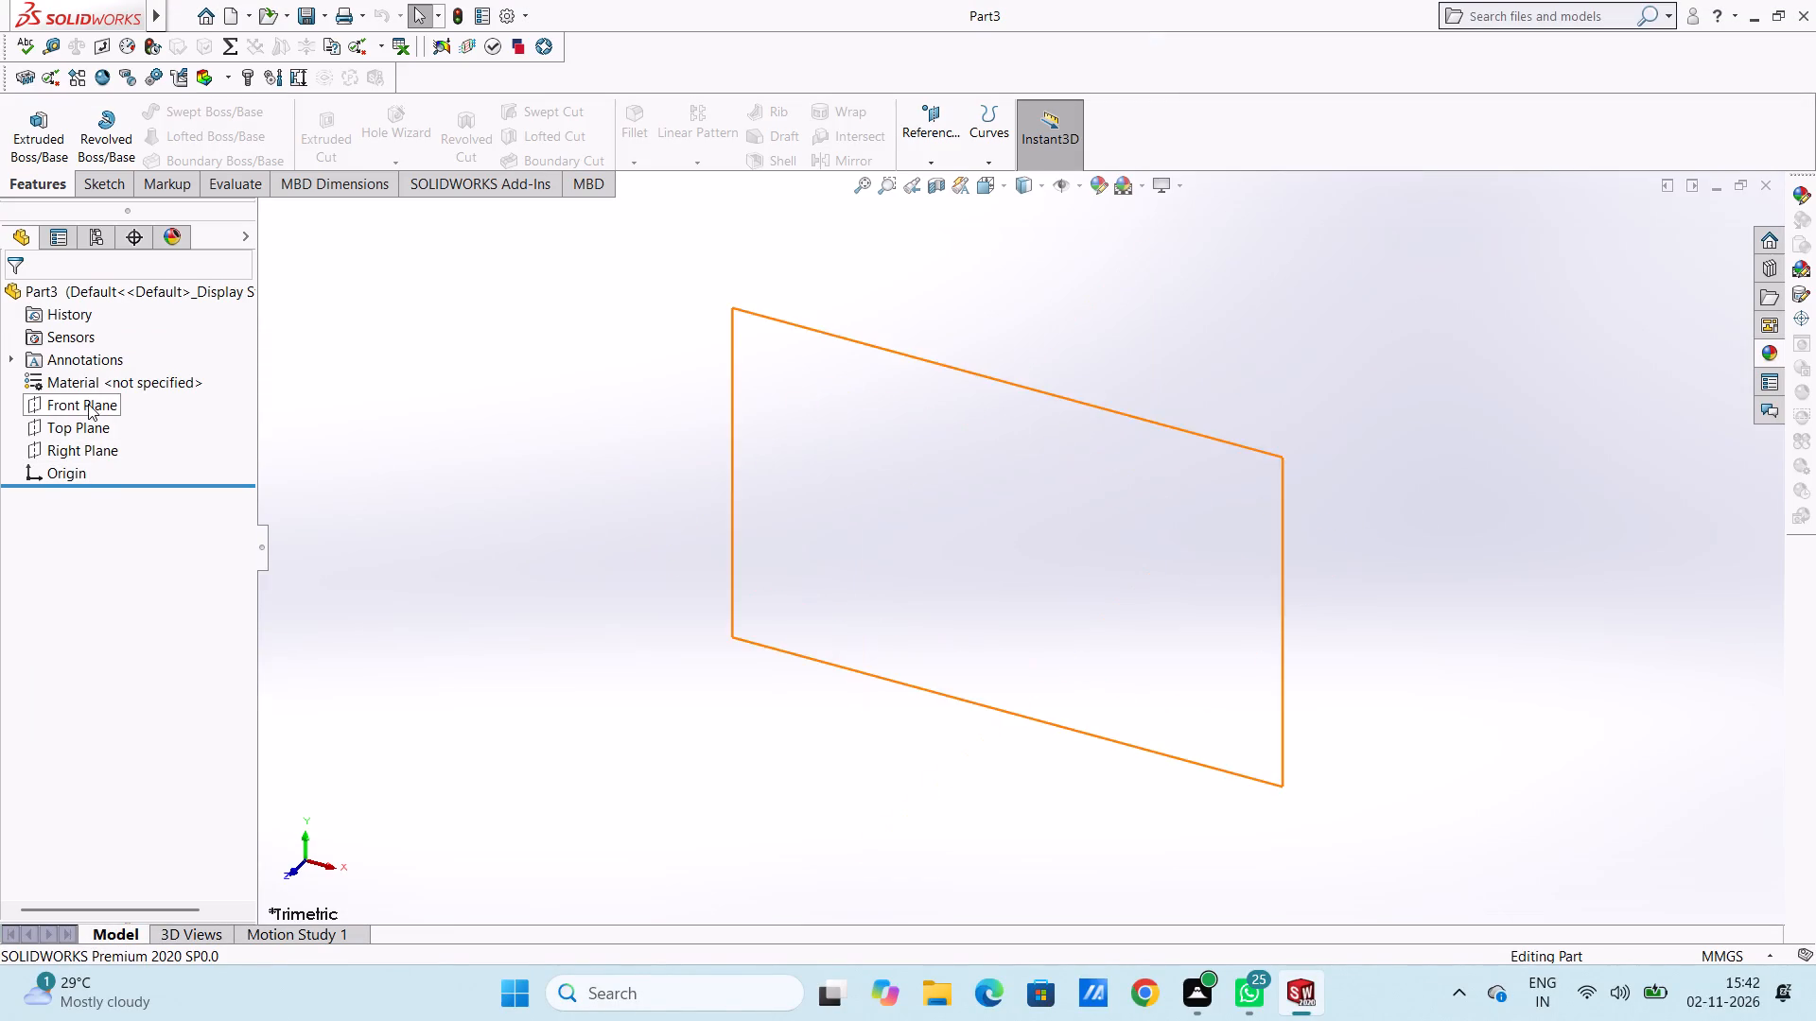
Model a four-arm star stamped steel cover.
Start a new sketch on the Top Plane.
left_click(90, 429)
left_click(113, 403)
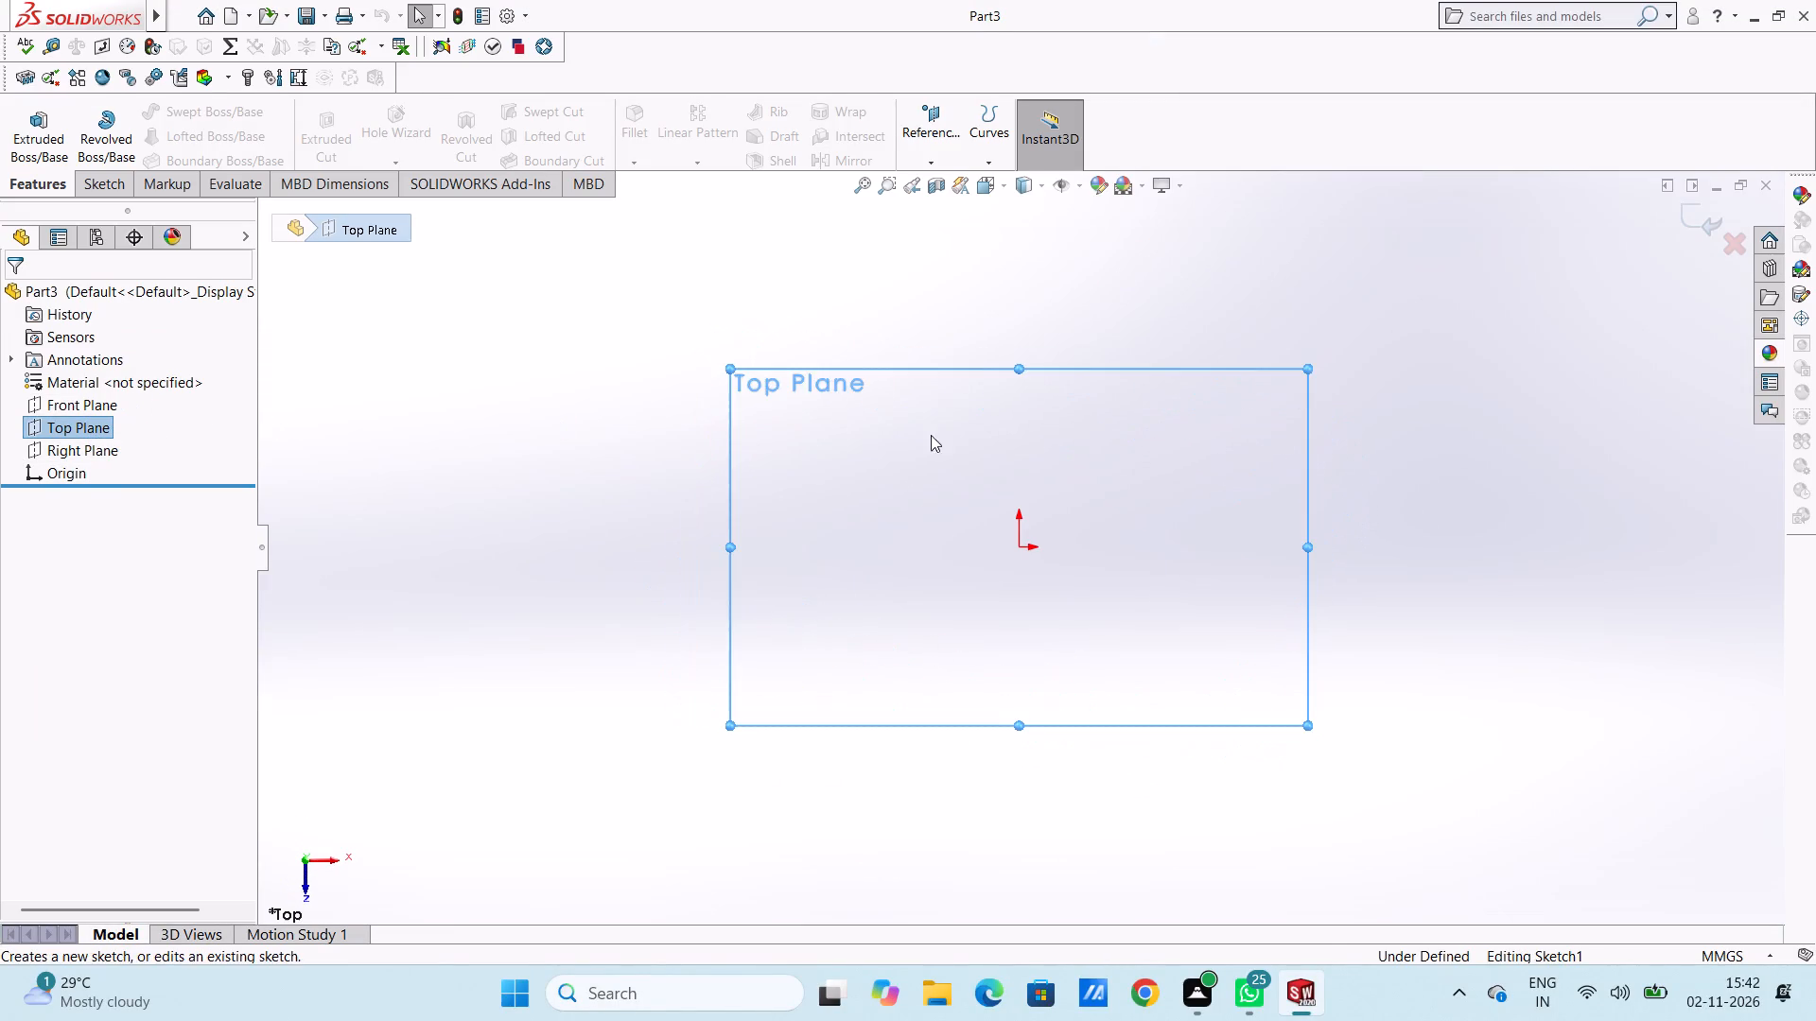
left_click(948, 453)
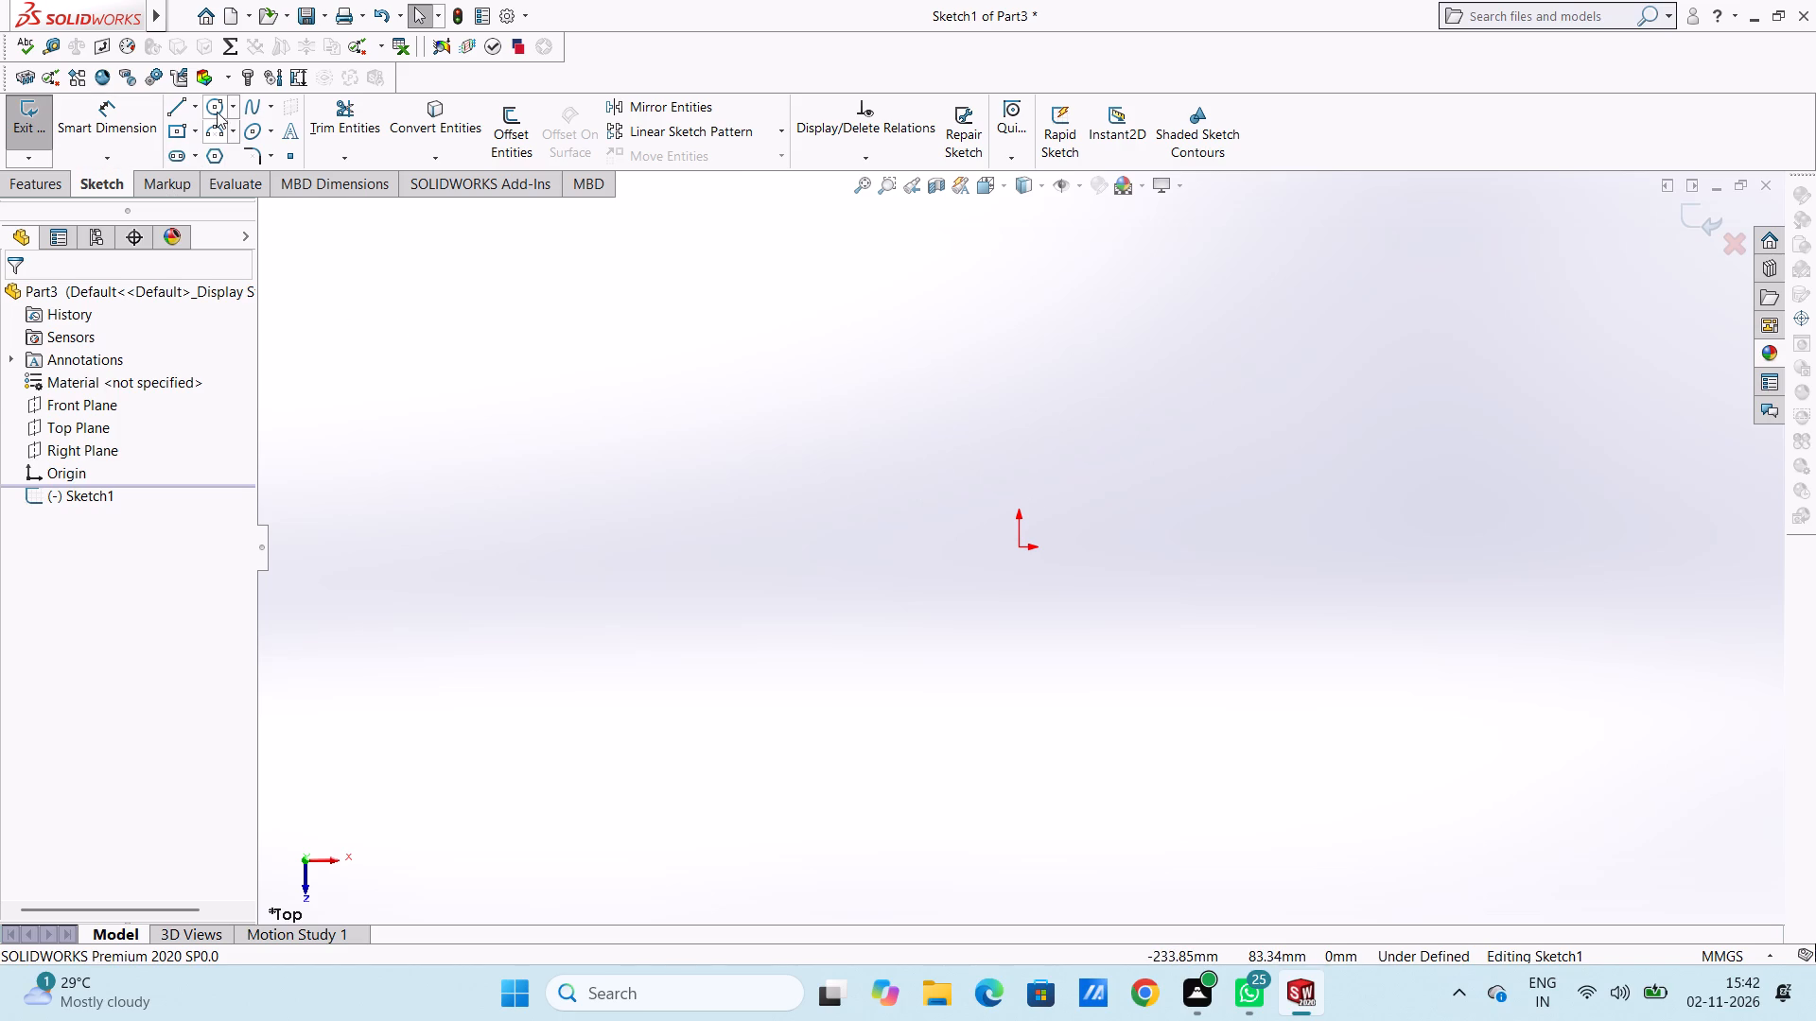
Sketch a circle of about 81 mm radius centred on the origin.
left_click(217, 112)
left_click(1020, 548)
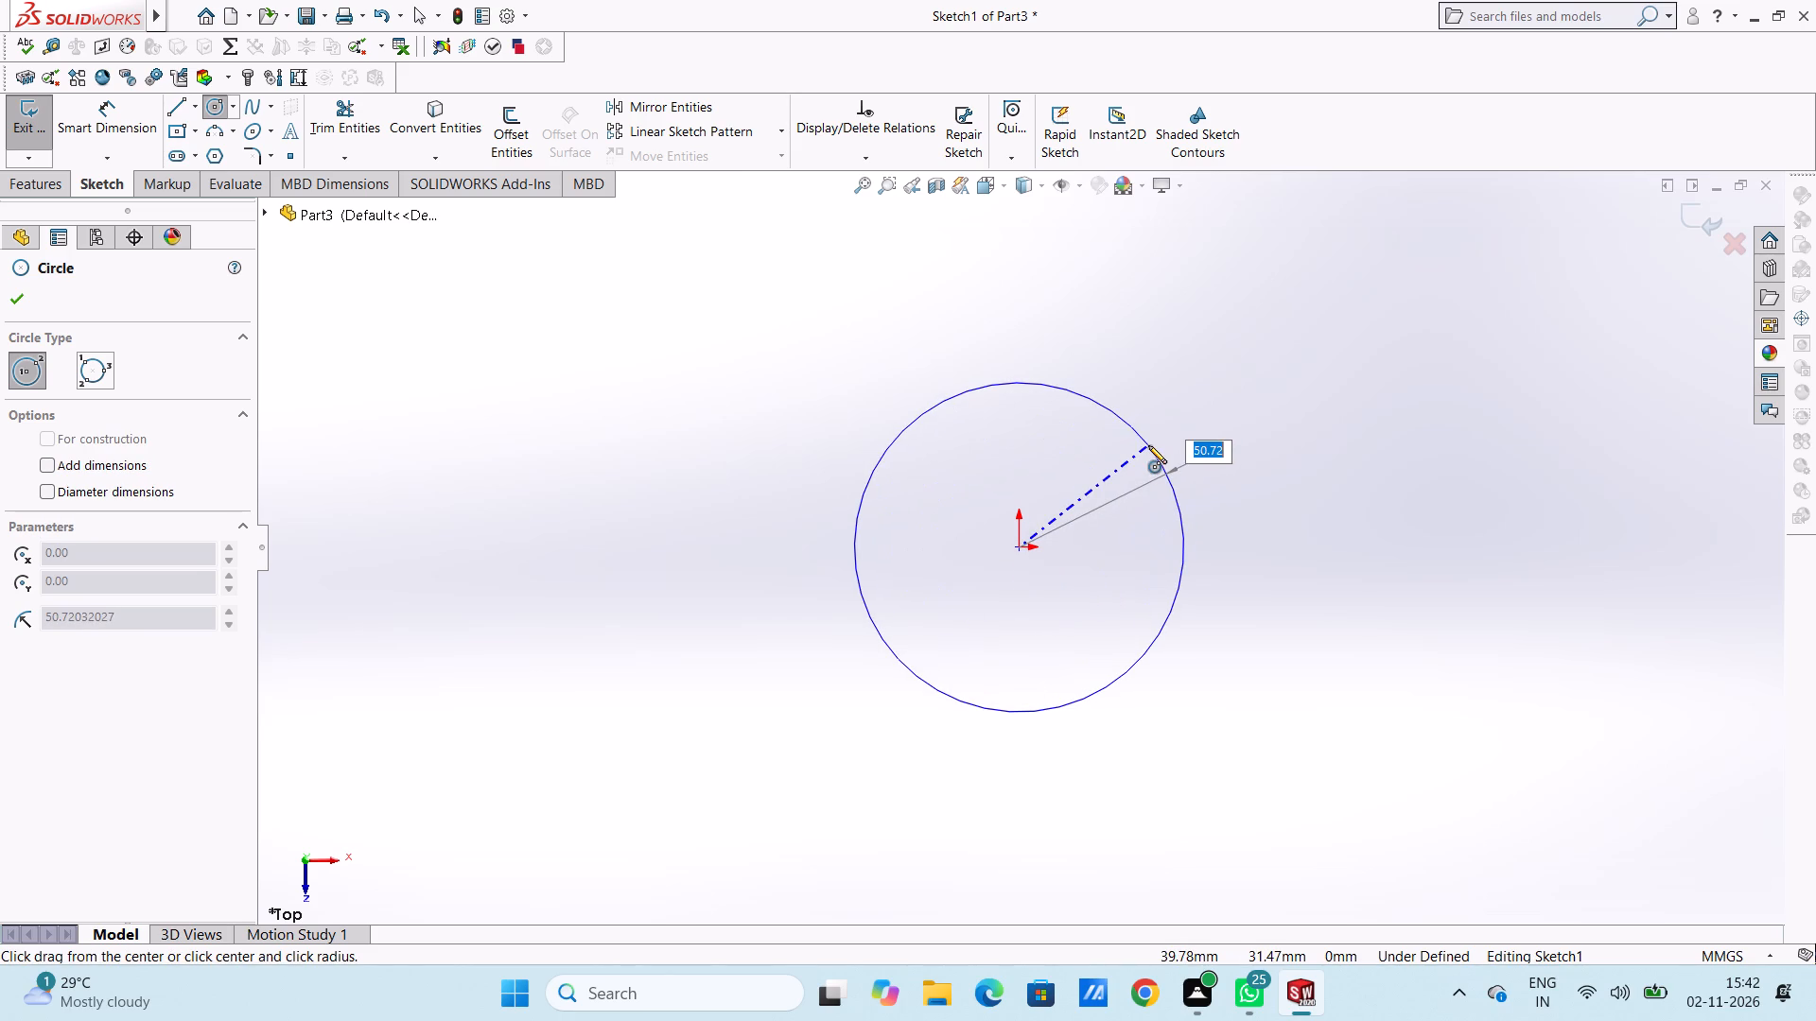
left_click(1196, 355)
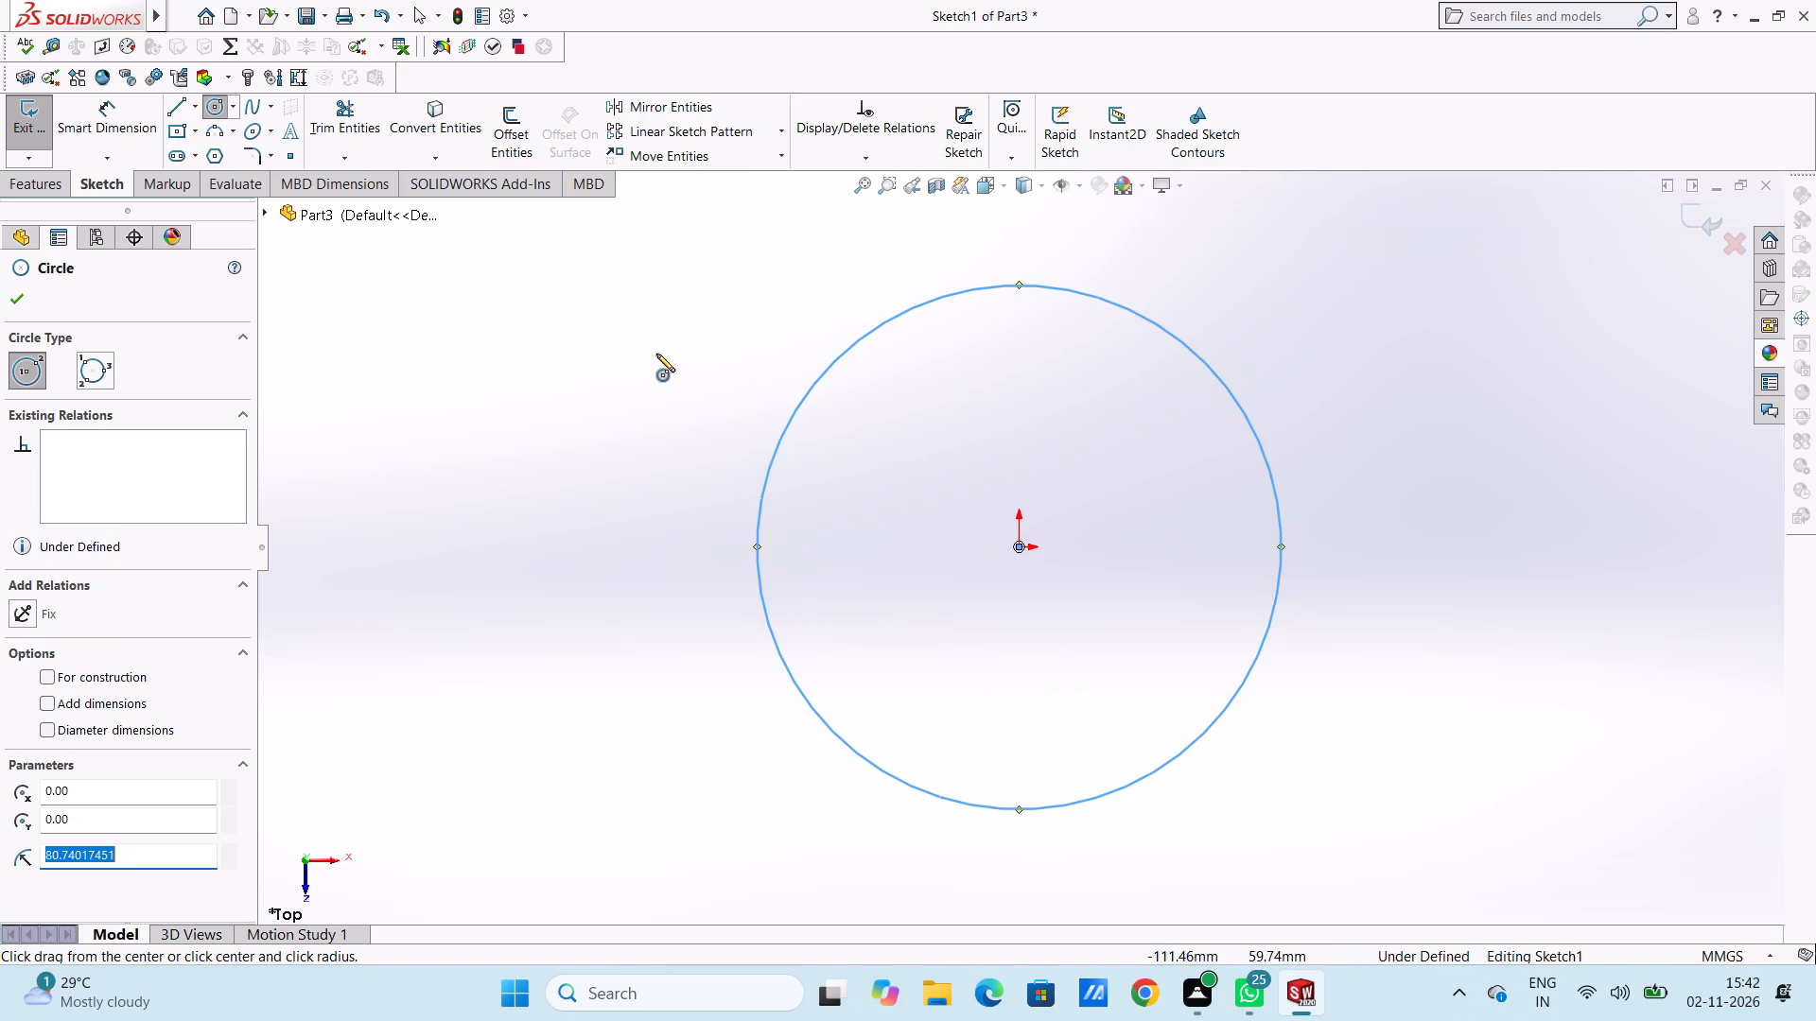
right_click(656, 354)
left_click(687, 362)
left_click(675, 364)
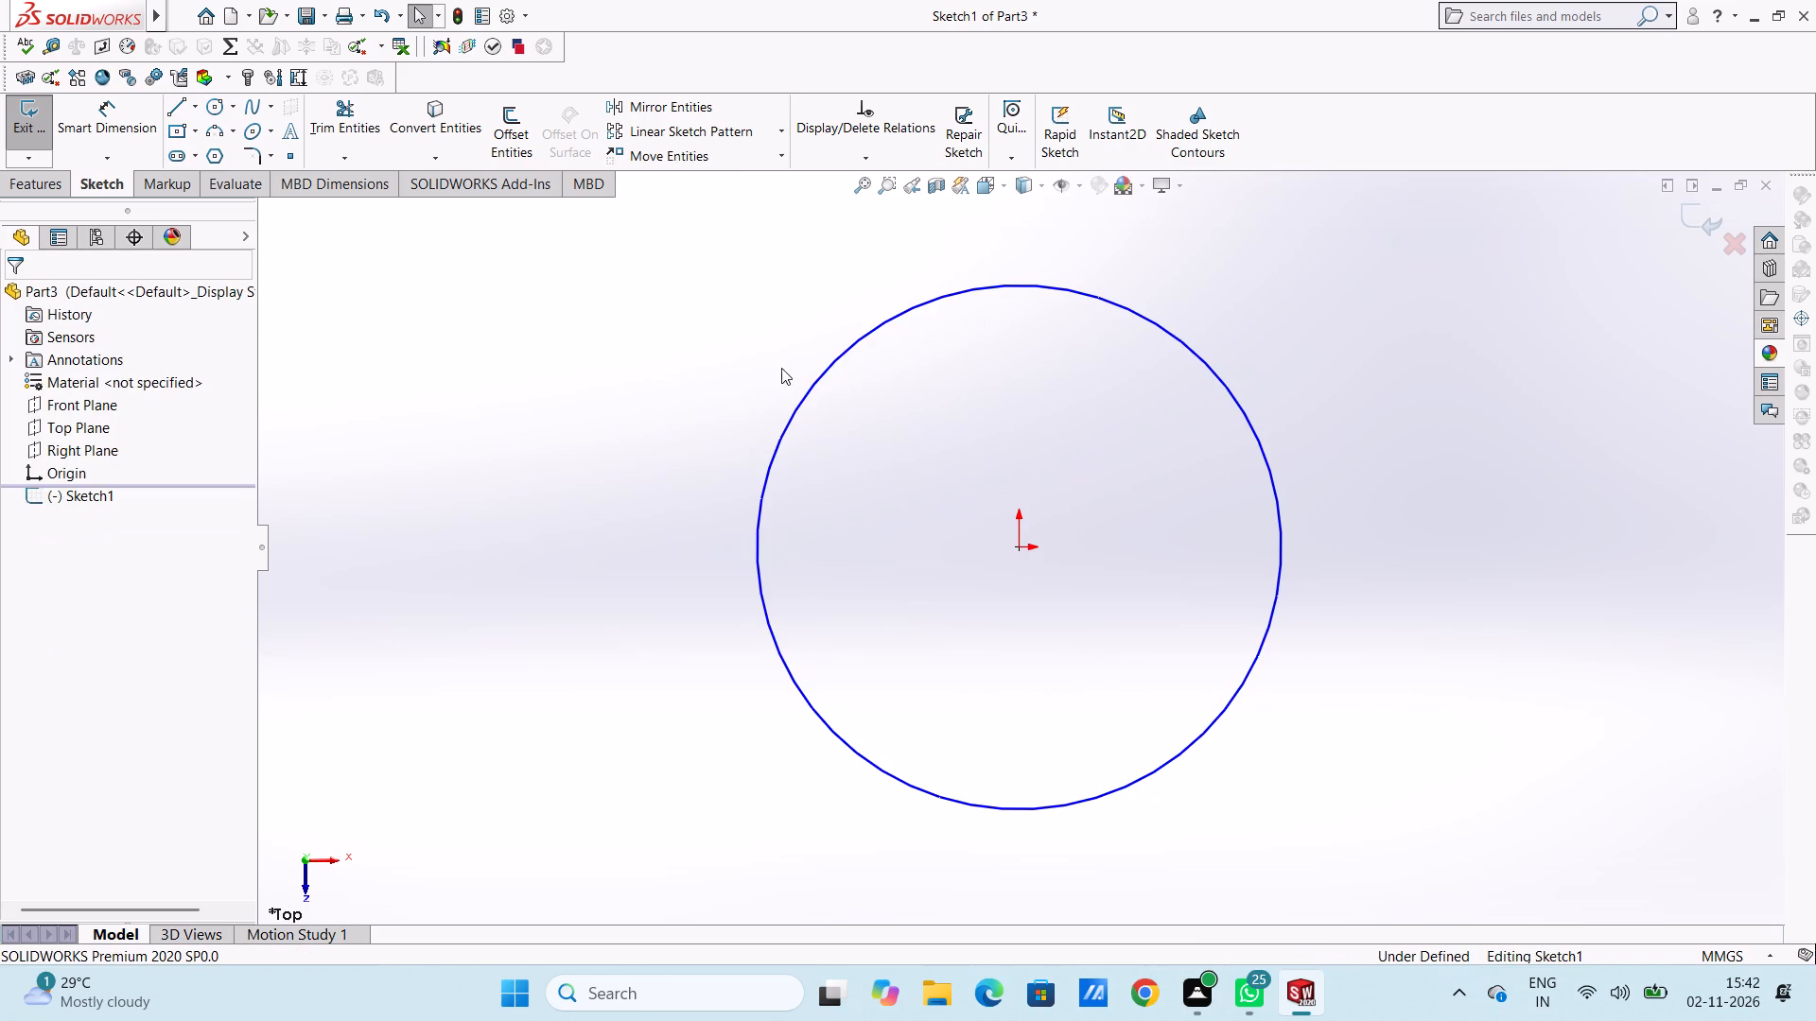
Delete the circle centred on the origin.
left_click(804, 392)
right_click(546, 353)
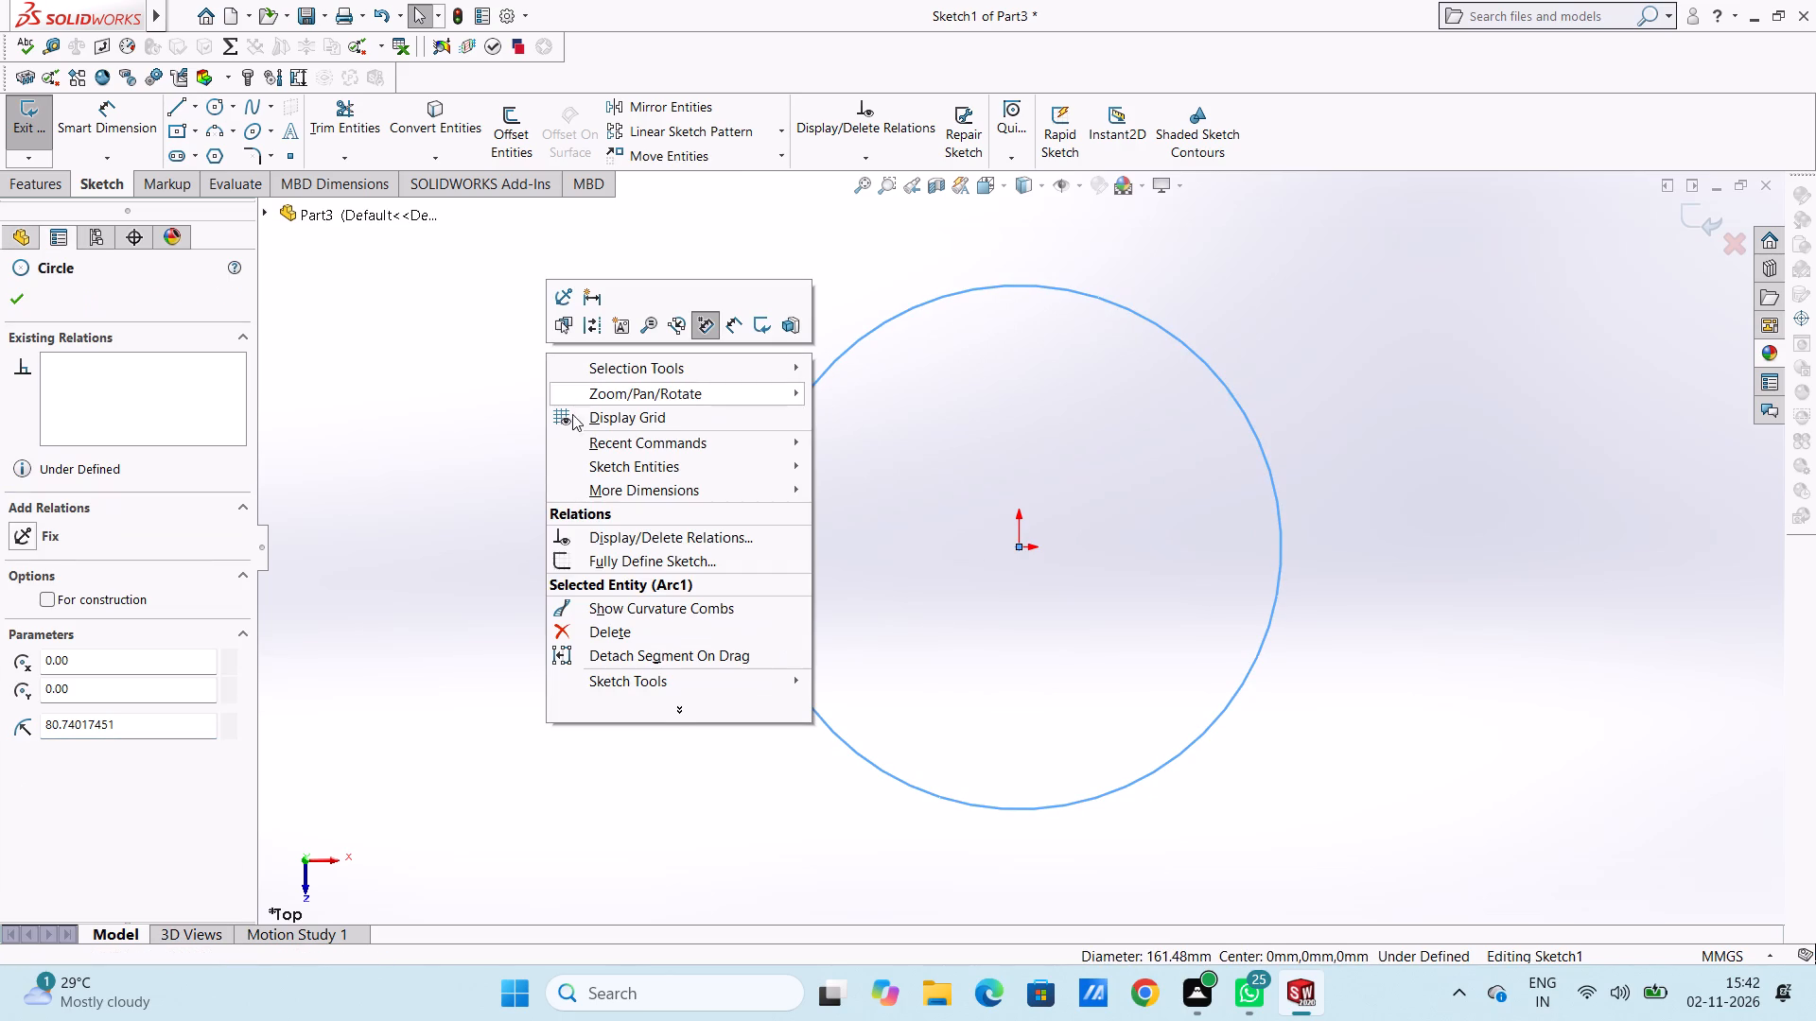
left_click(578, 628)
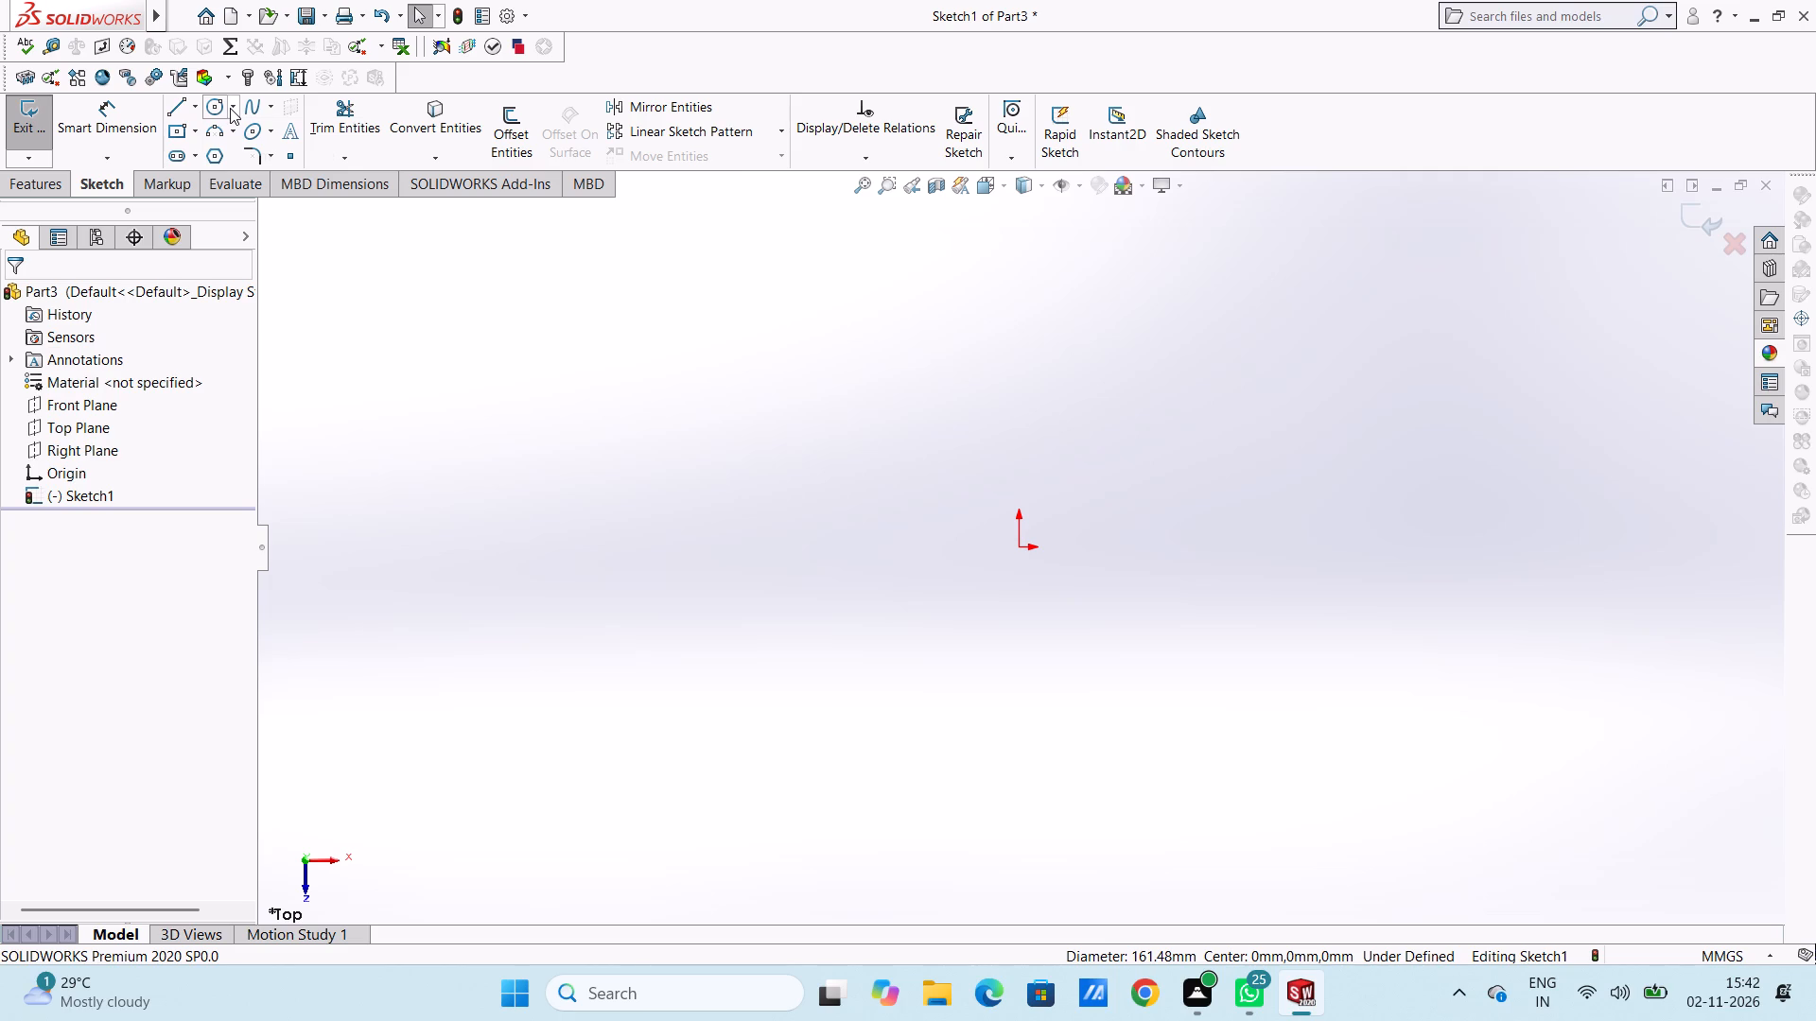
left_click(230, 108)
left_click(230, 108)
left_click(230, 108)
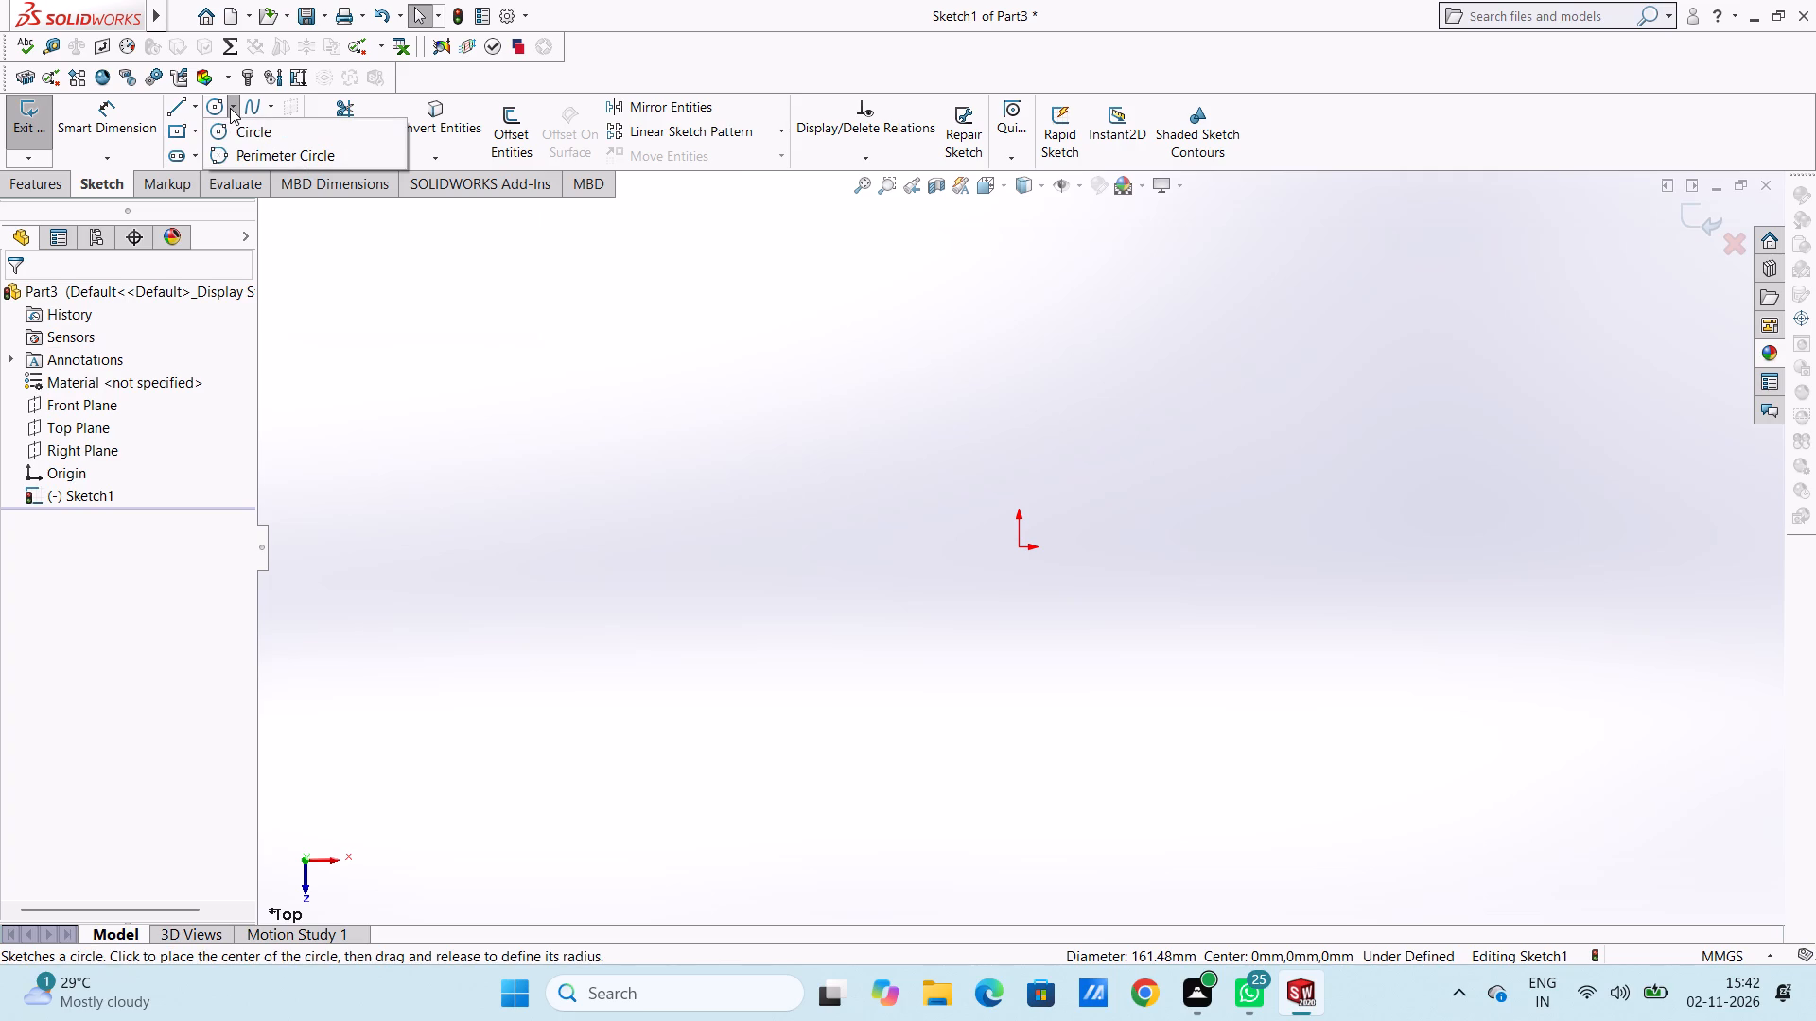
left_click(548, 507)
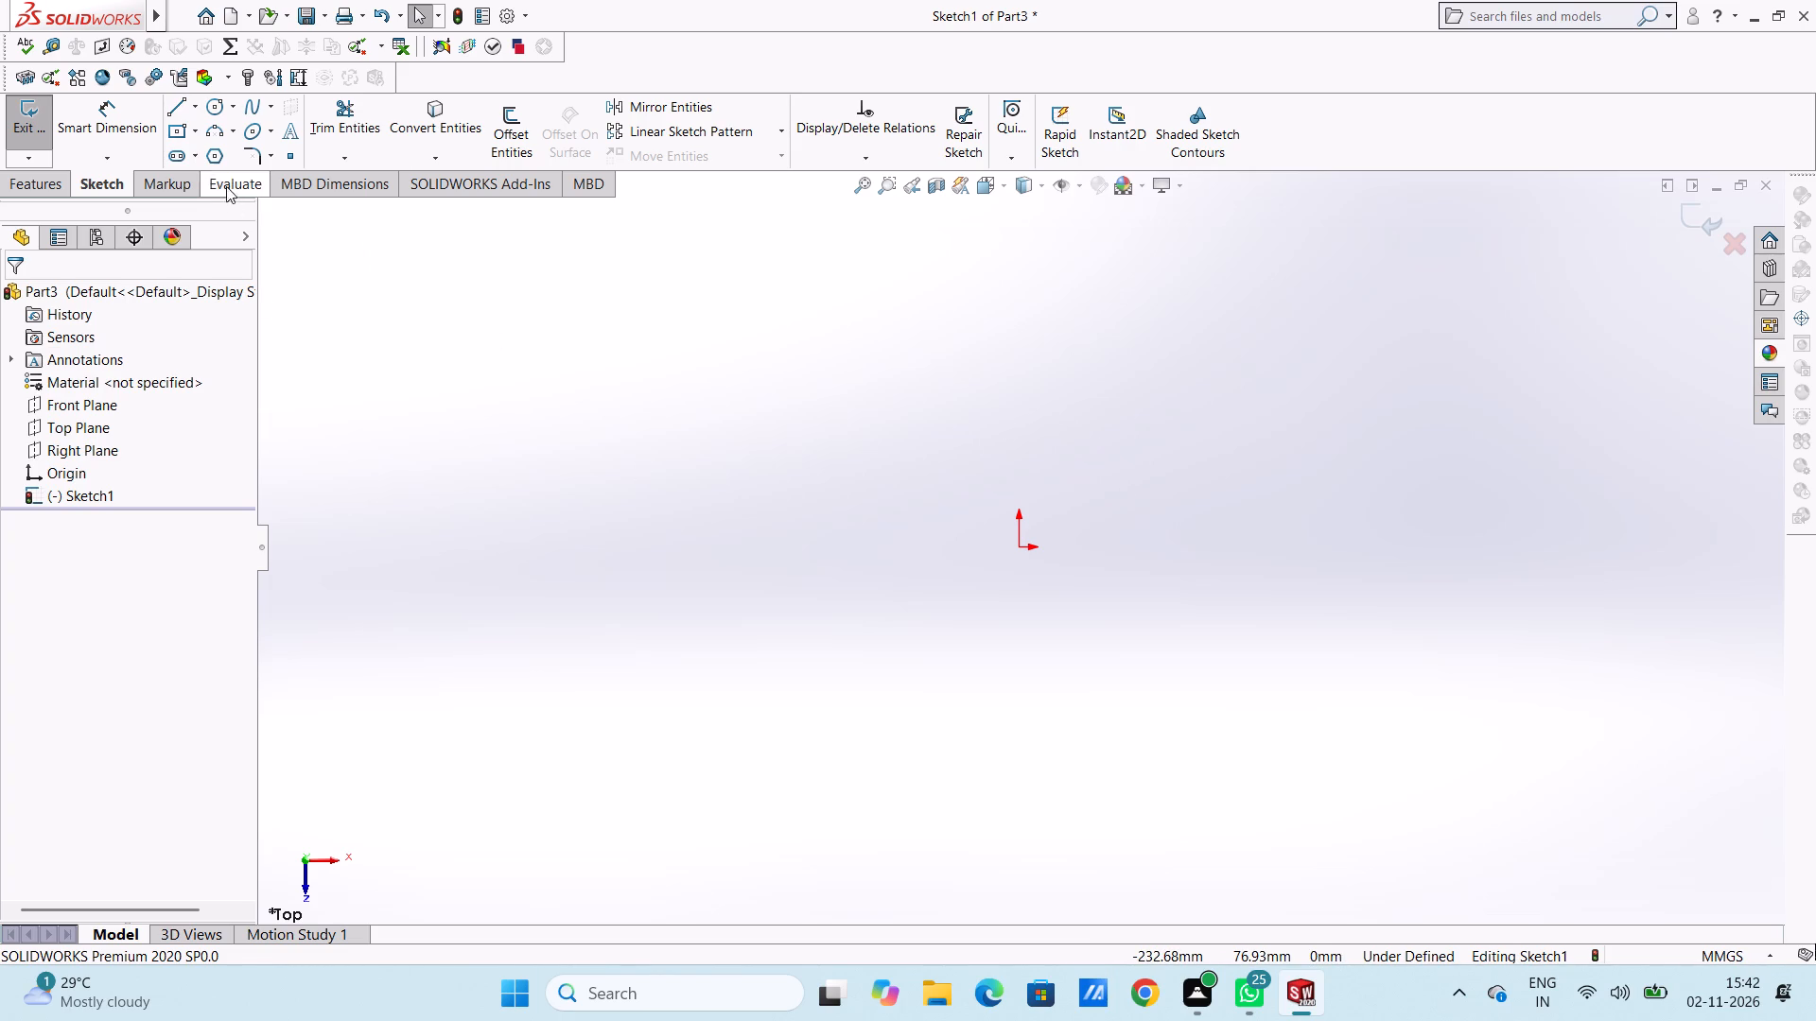
Sketch three 40 mm radius circles in a horizontal row, one at the origin and one about 84 mm to either side.
left_click(212, 106)
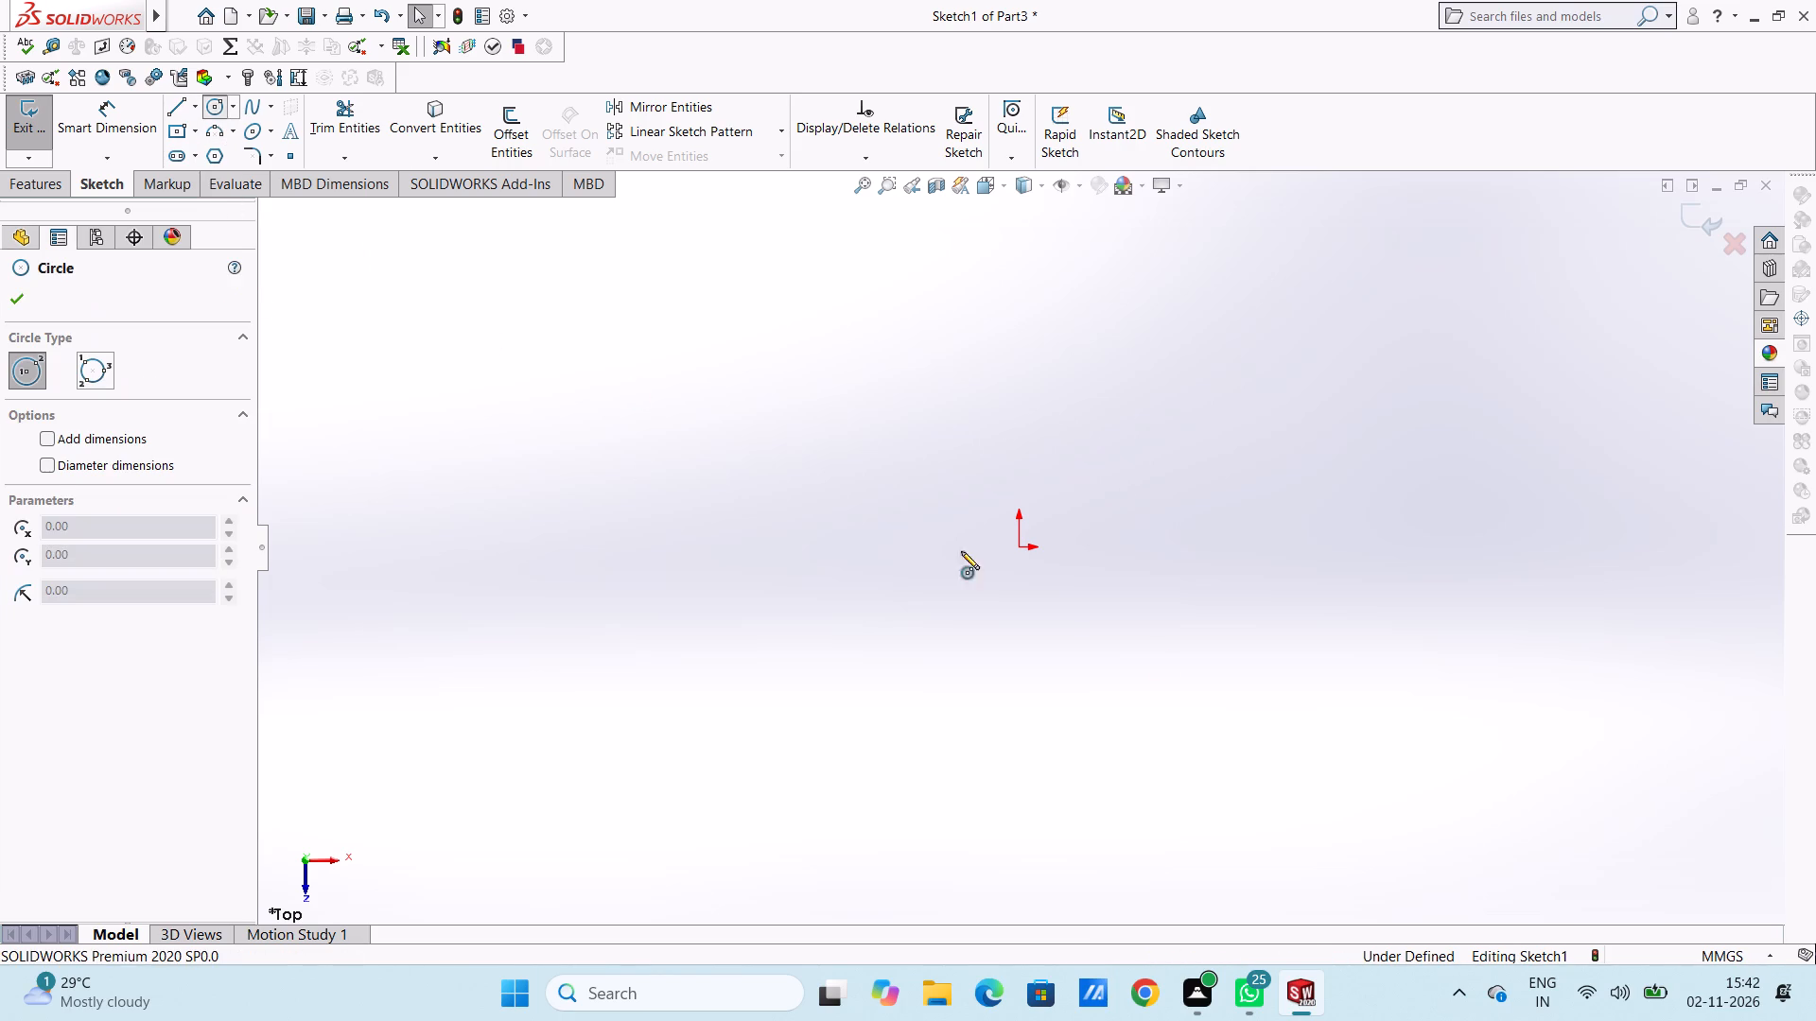
left_click(1018, 544)
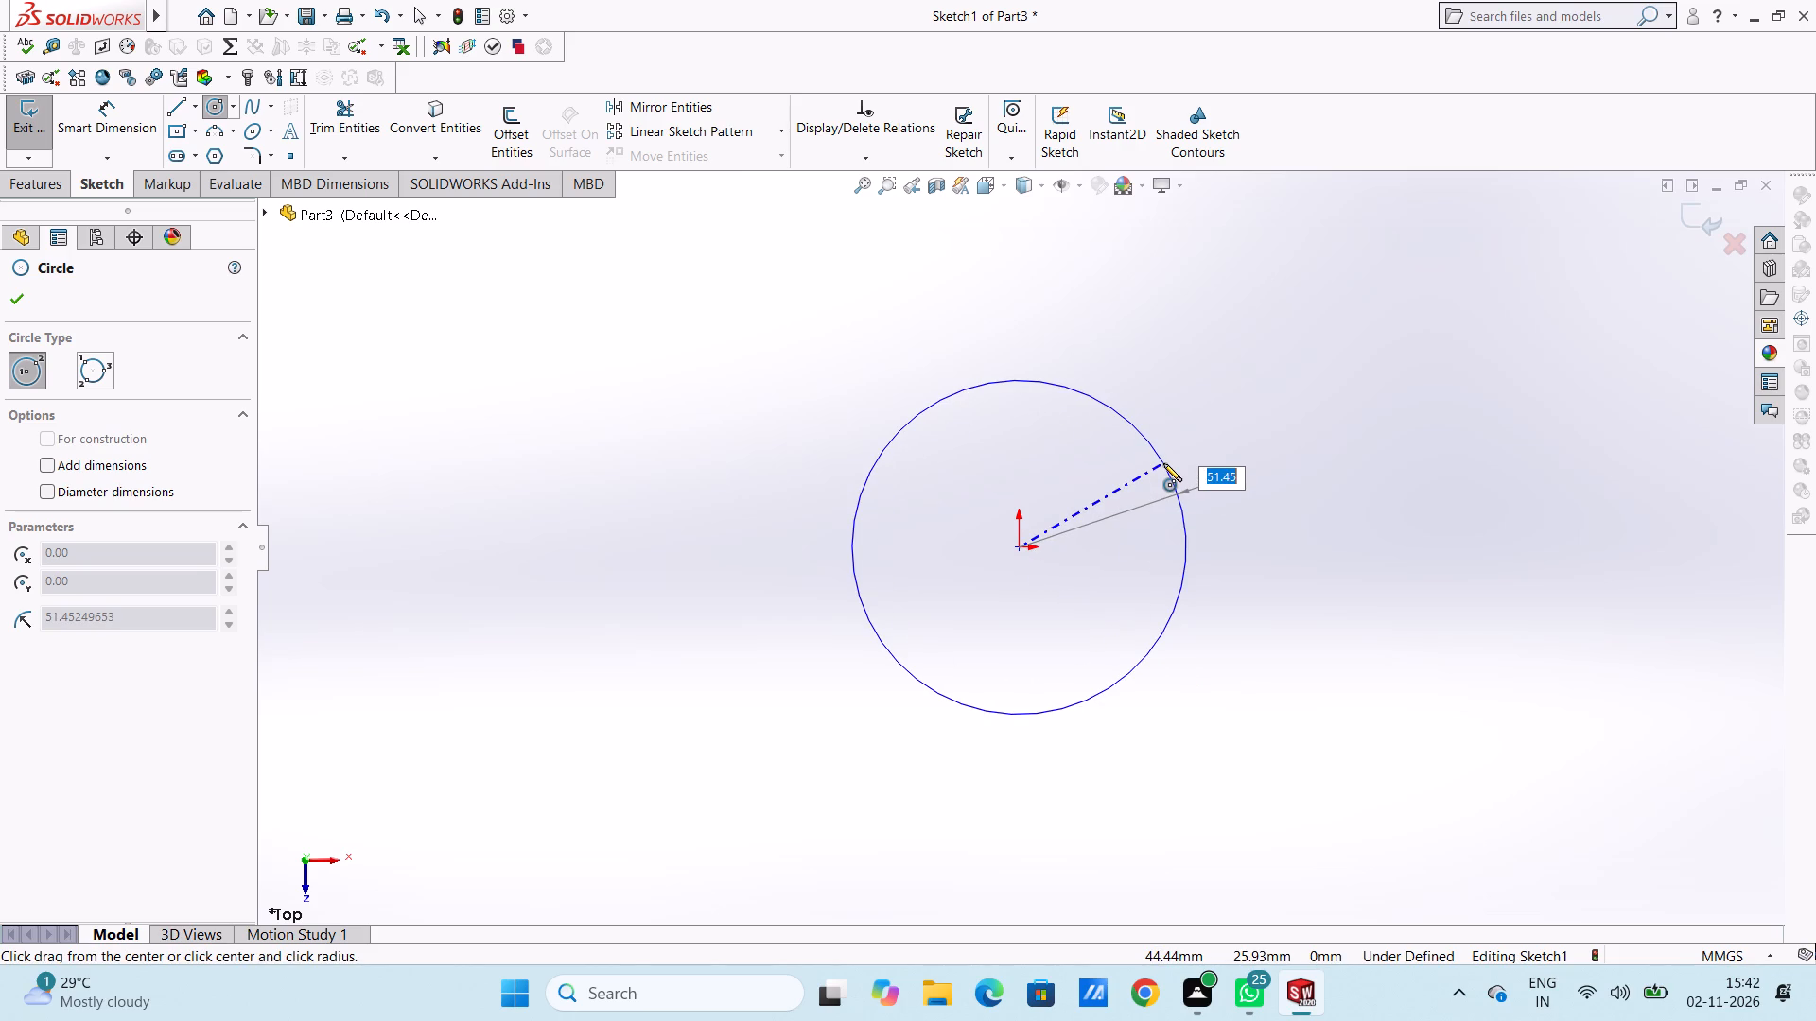
type("40")
key("Return")
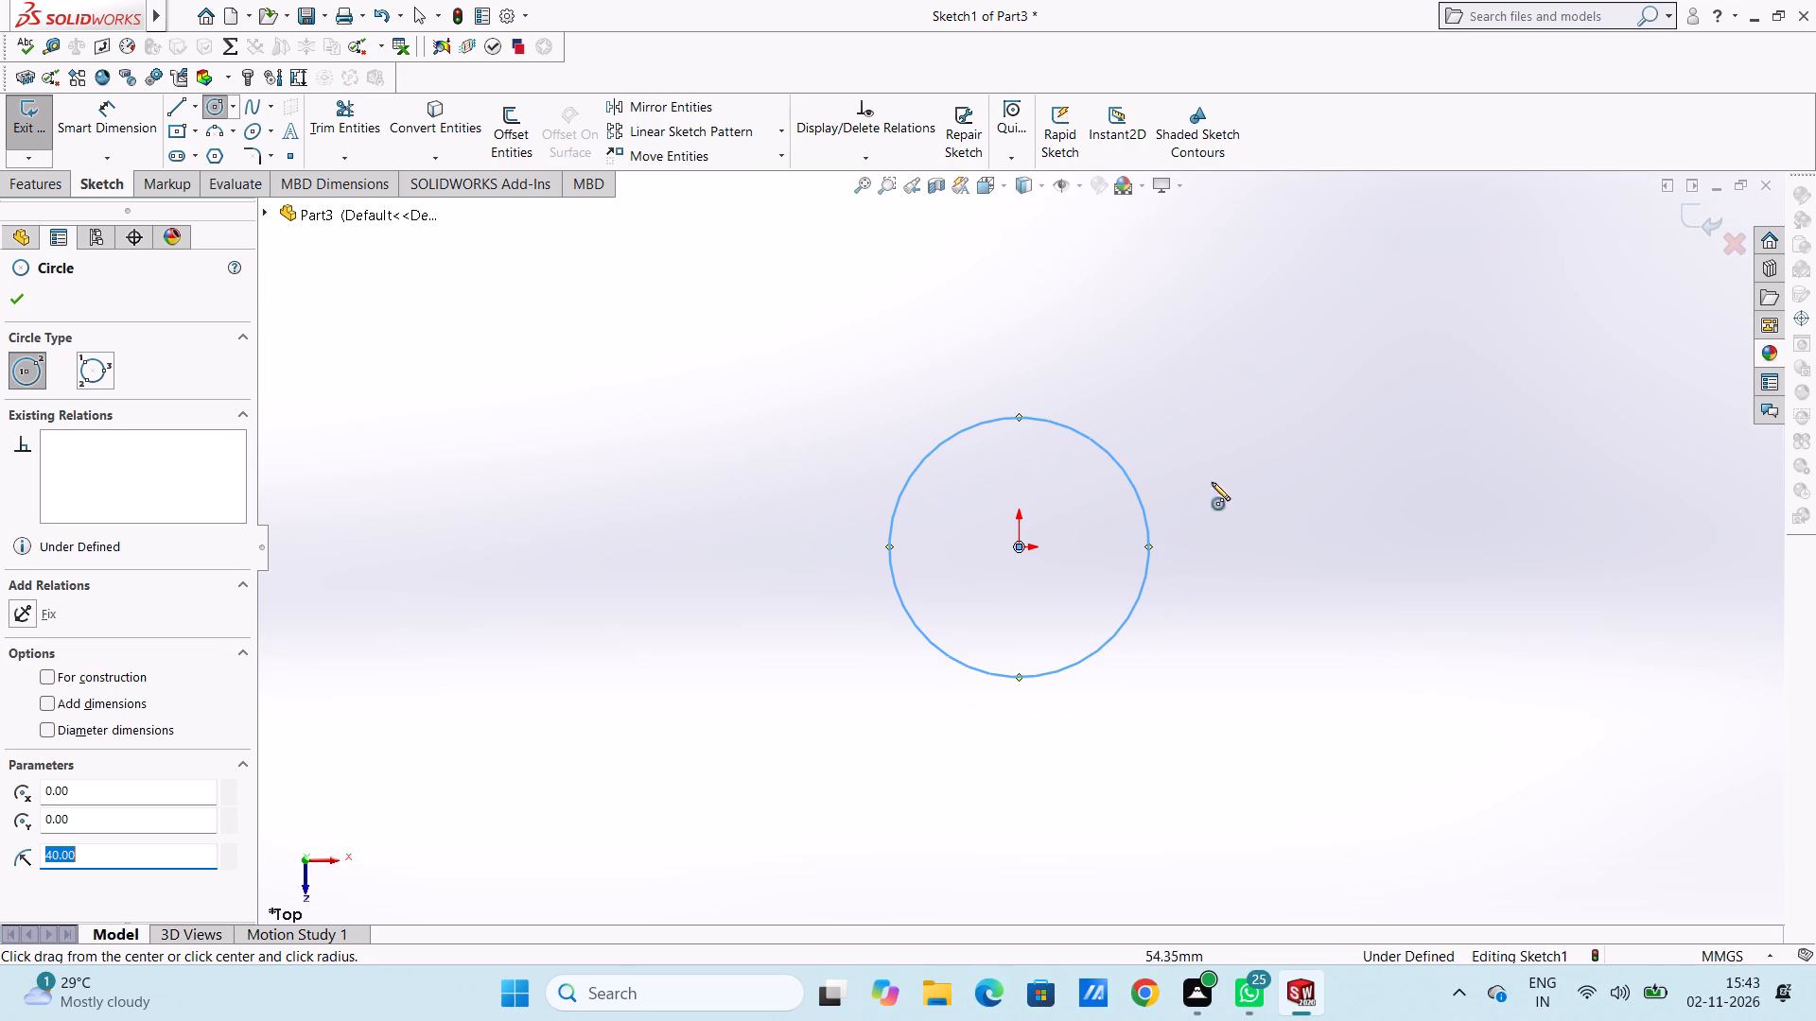
left_click(1292, 550)
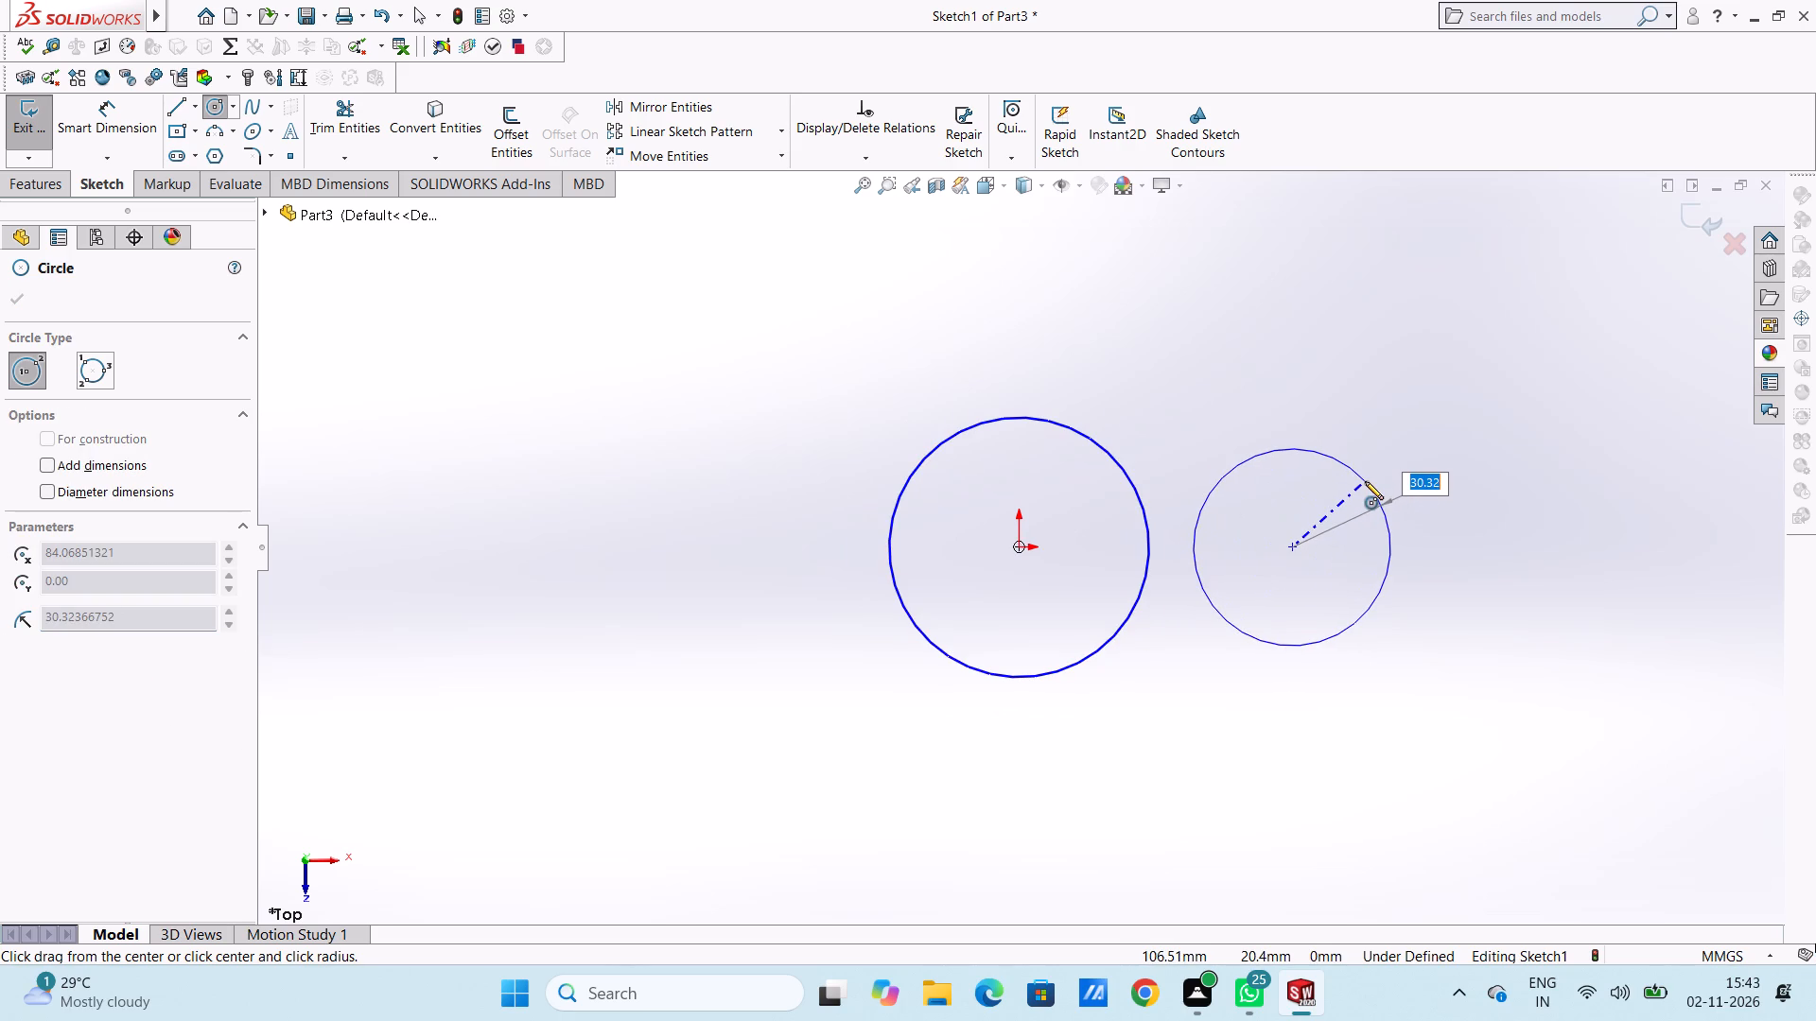
type("40")
key("Return")
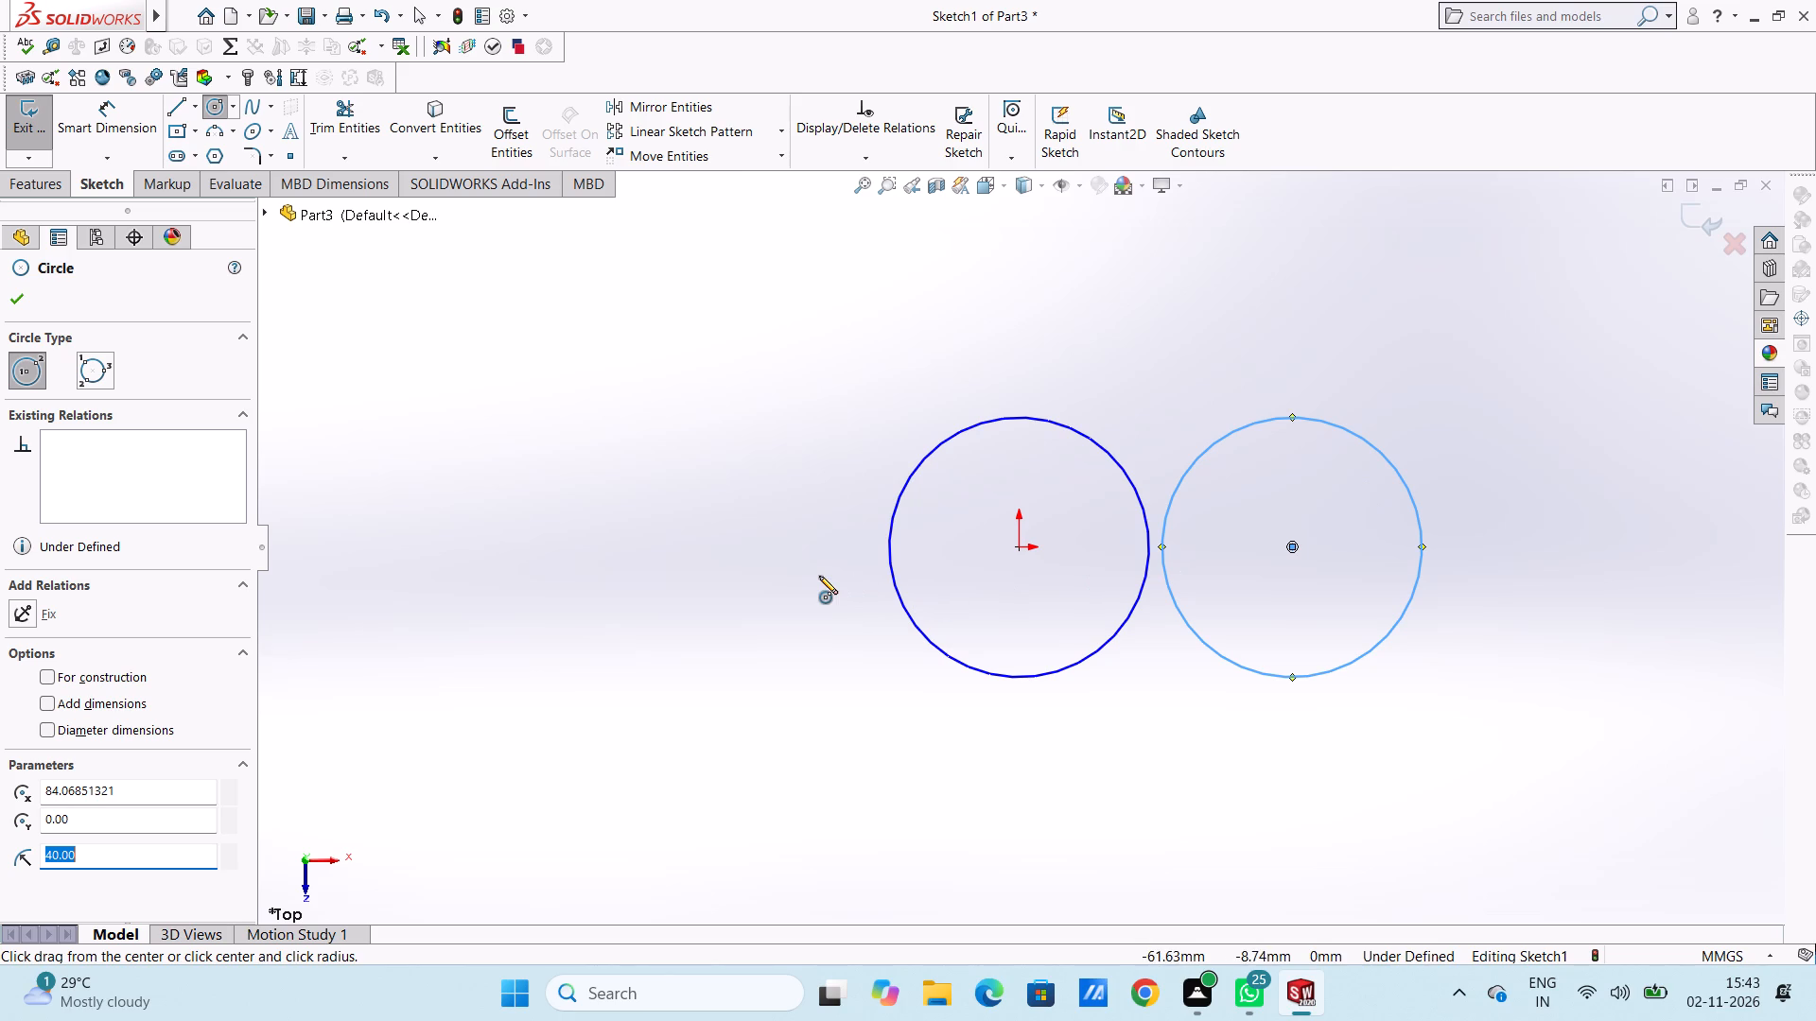
left_click(744, 546)
type("40")
key("Return")
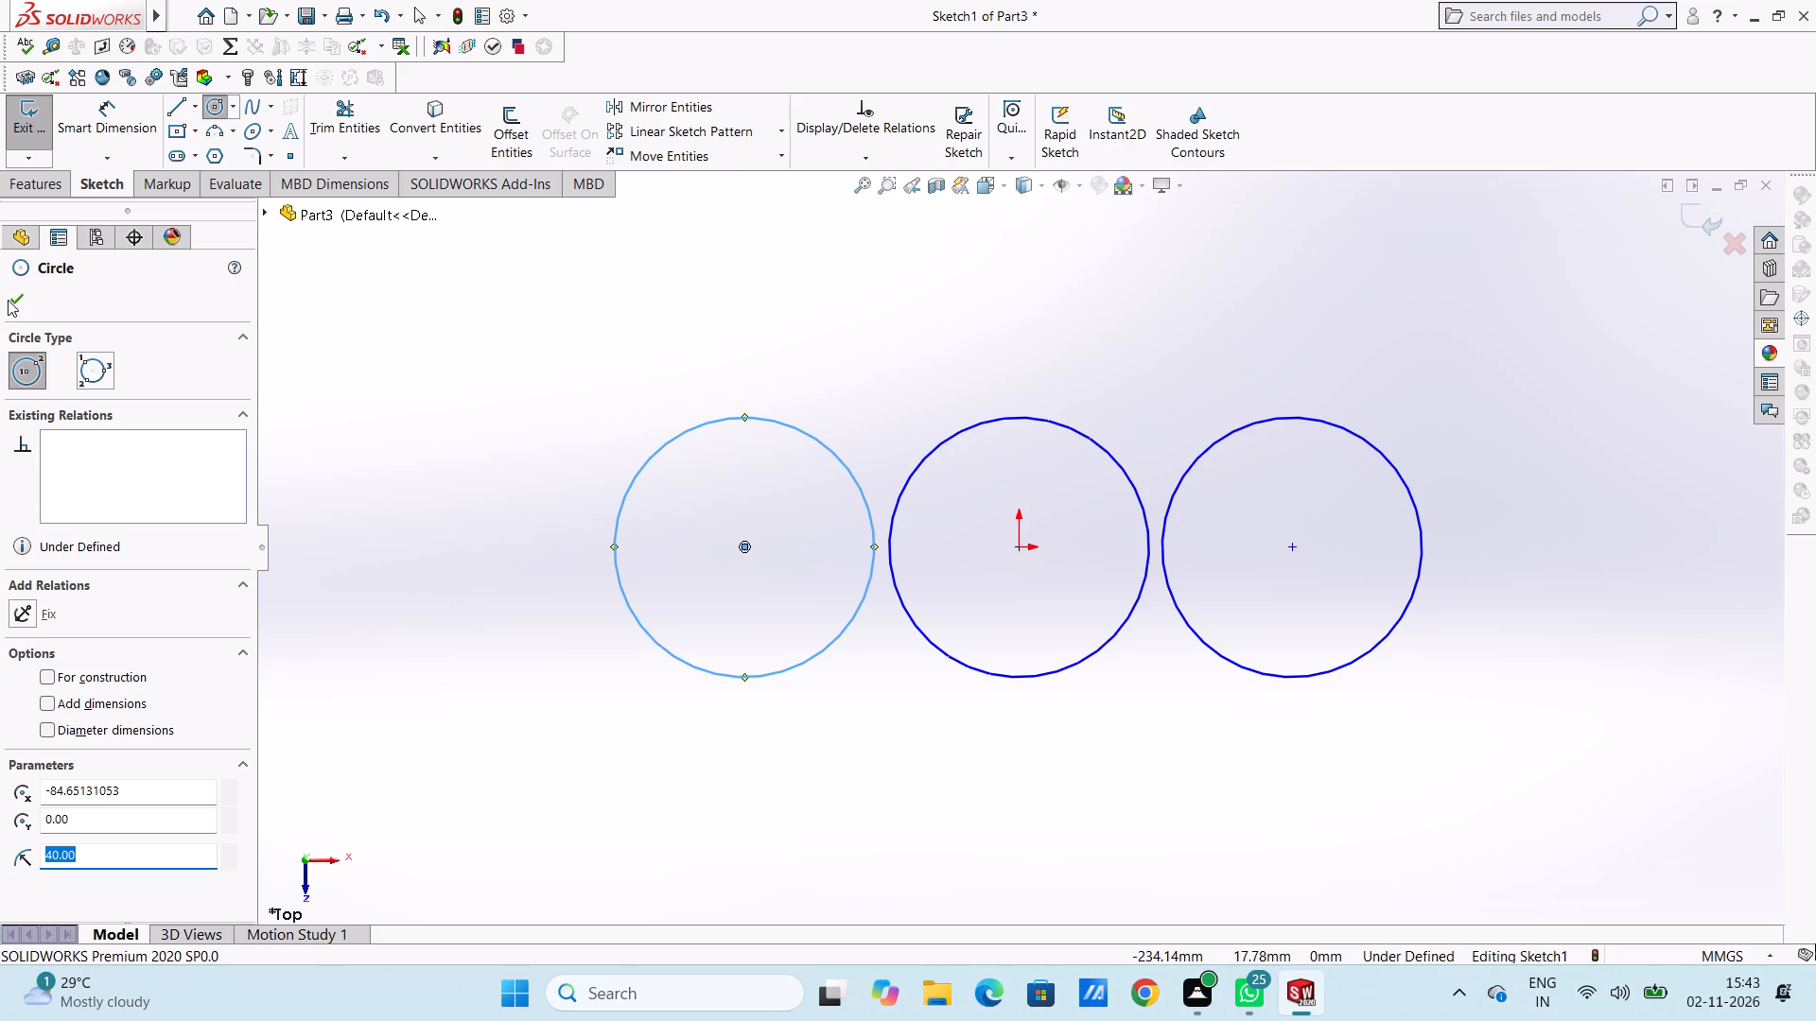
left_click(8, 300)
left_click(349, 350)
Dimension the middle circle with a diameter of 50 mm.
left_click(117, 130)
scroll(946, 455, "up", 3)
left_click(977, 484)
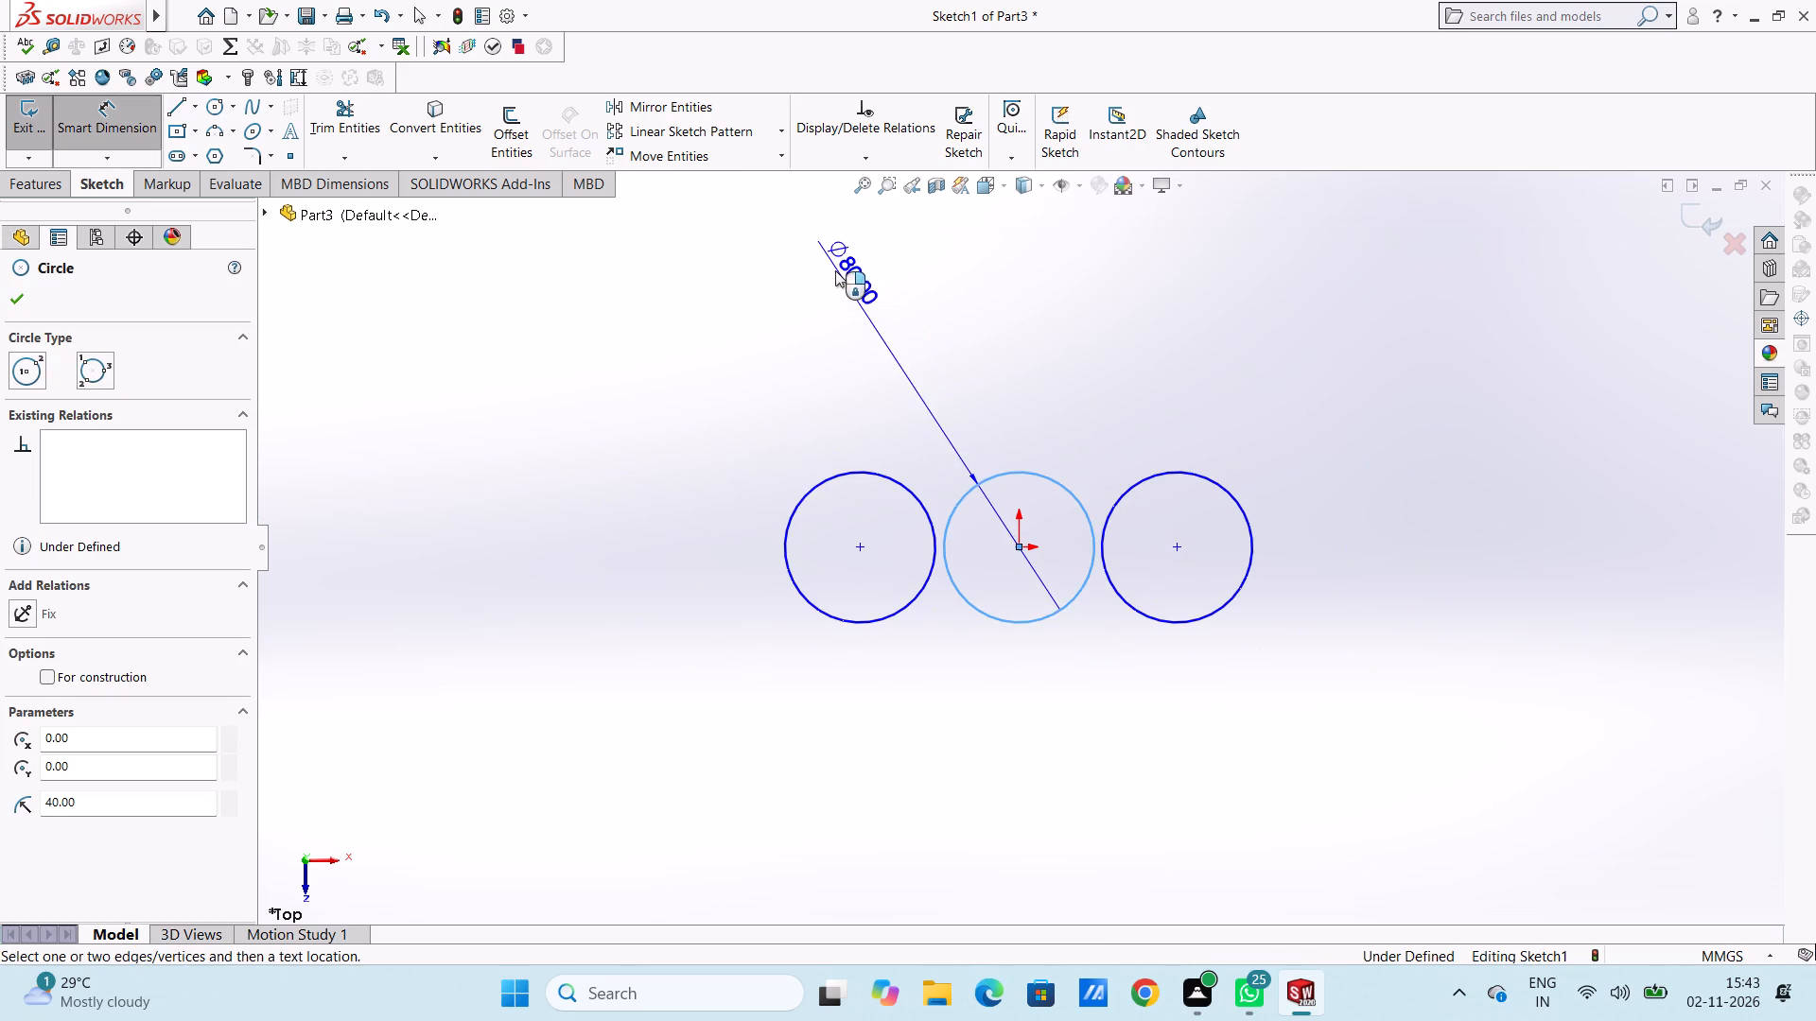
left_click(832, 267)
type("50")
key("Return")
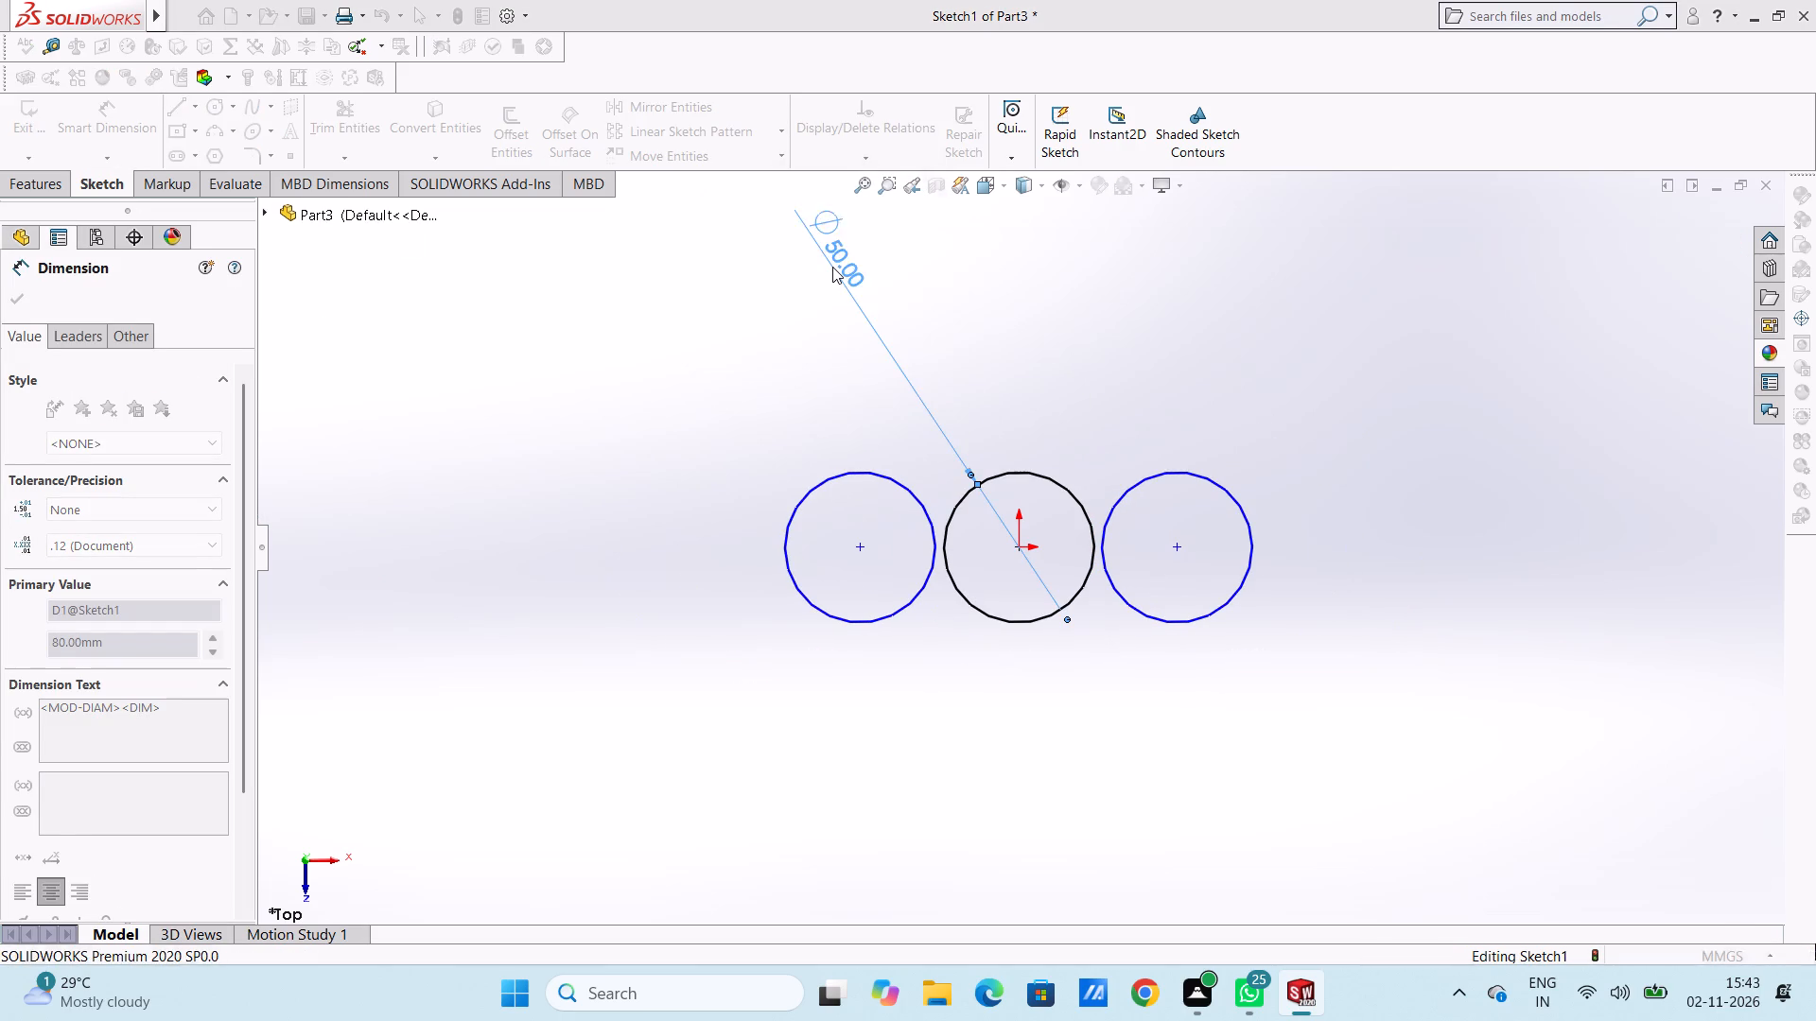
left_click(801, 293)
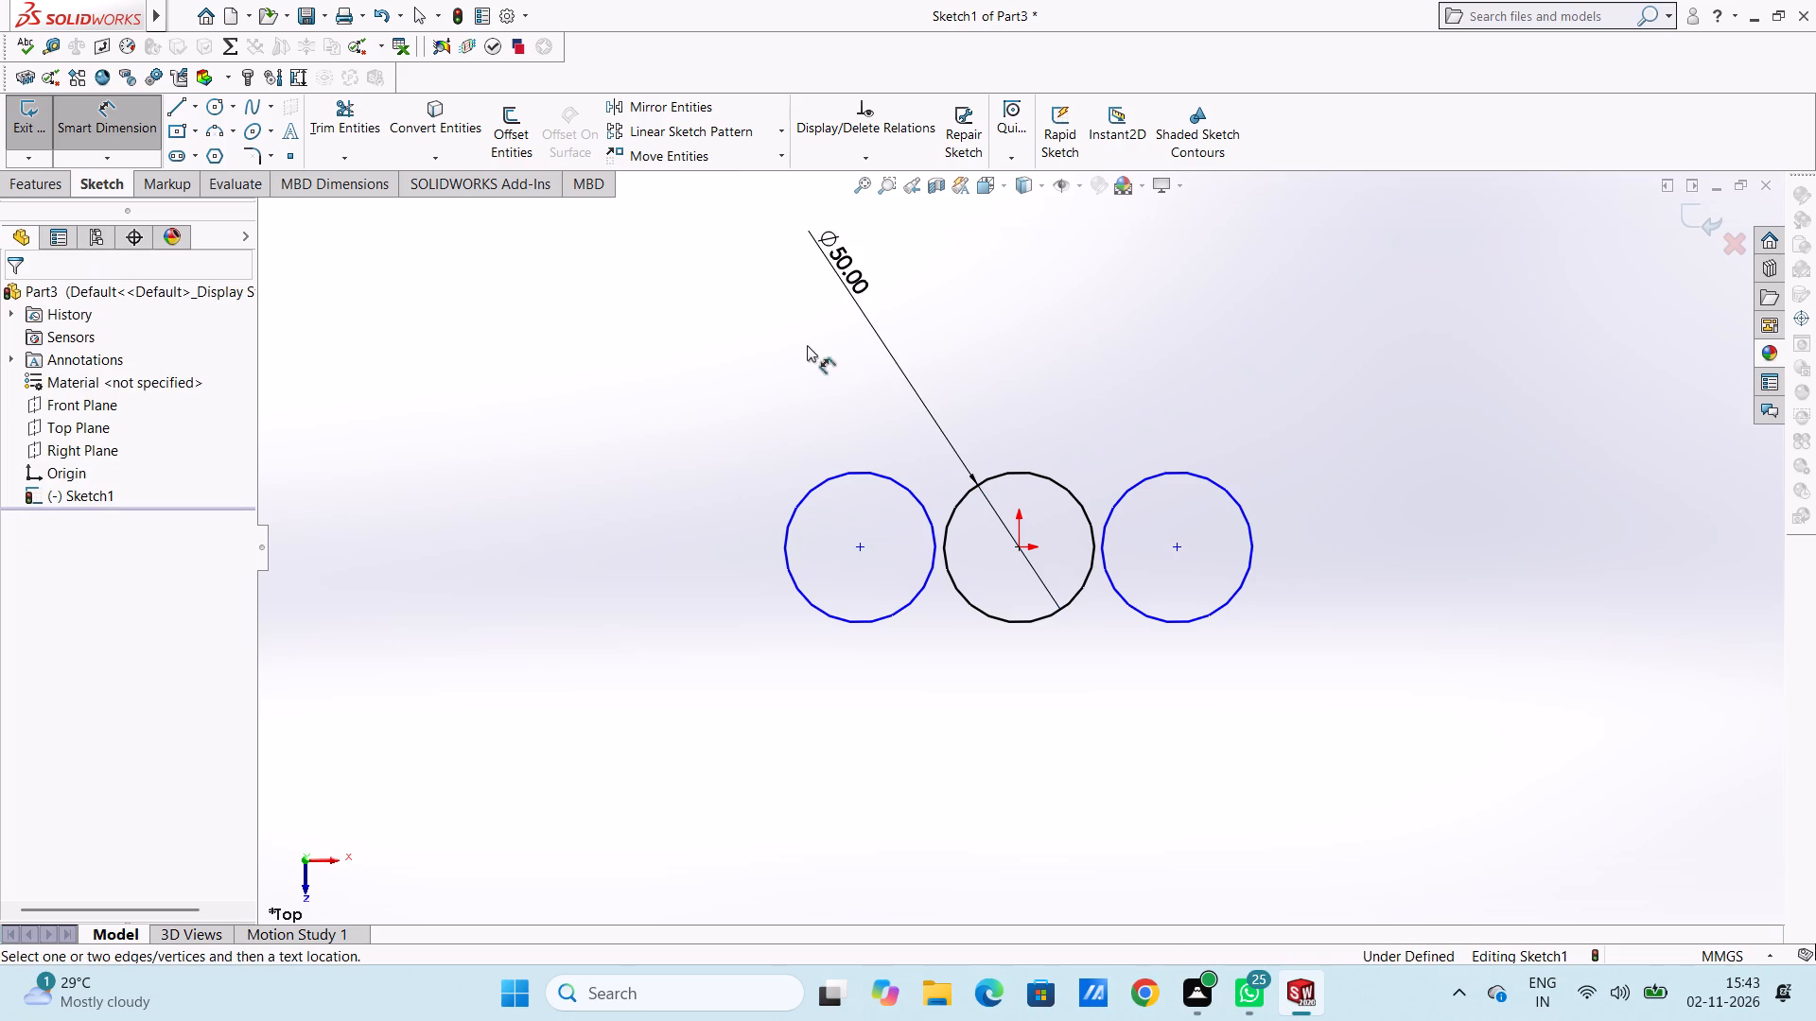
Dimension both outer circles with a diameter of 80 mm each.
left_click(840, 480)
left_click(572, 268)
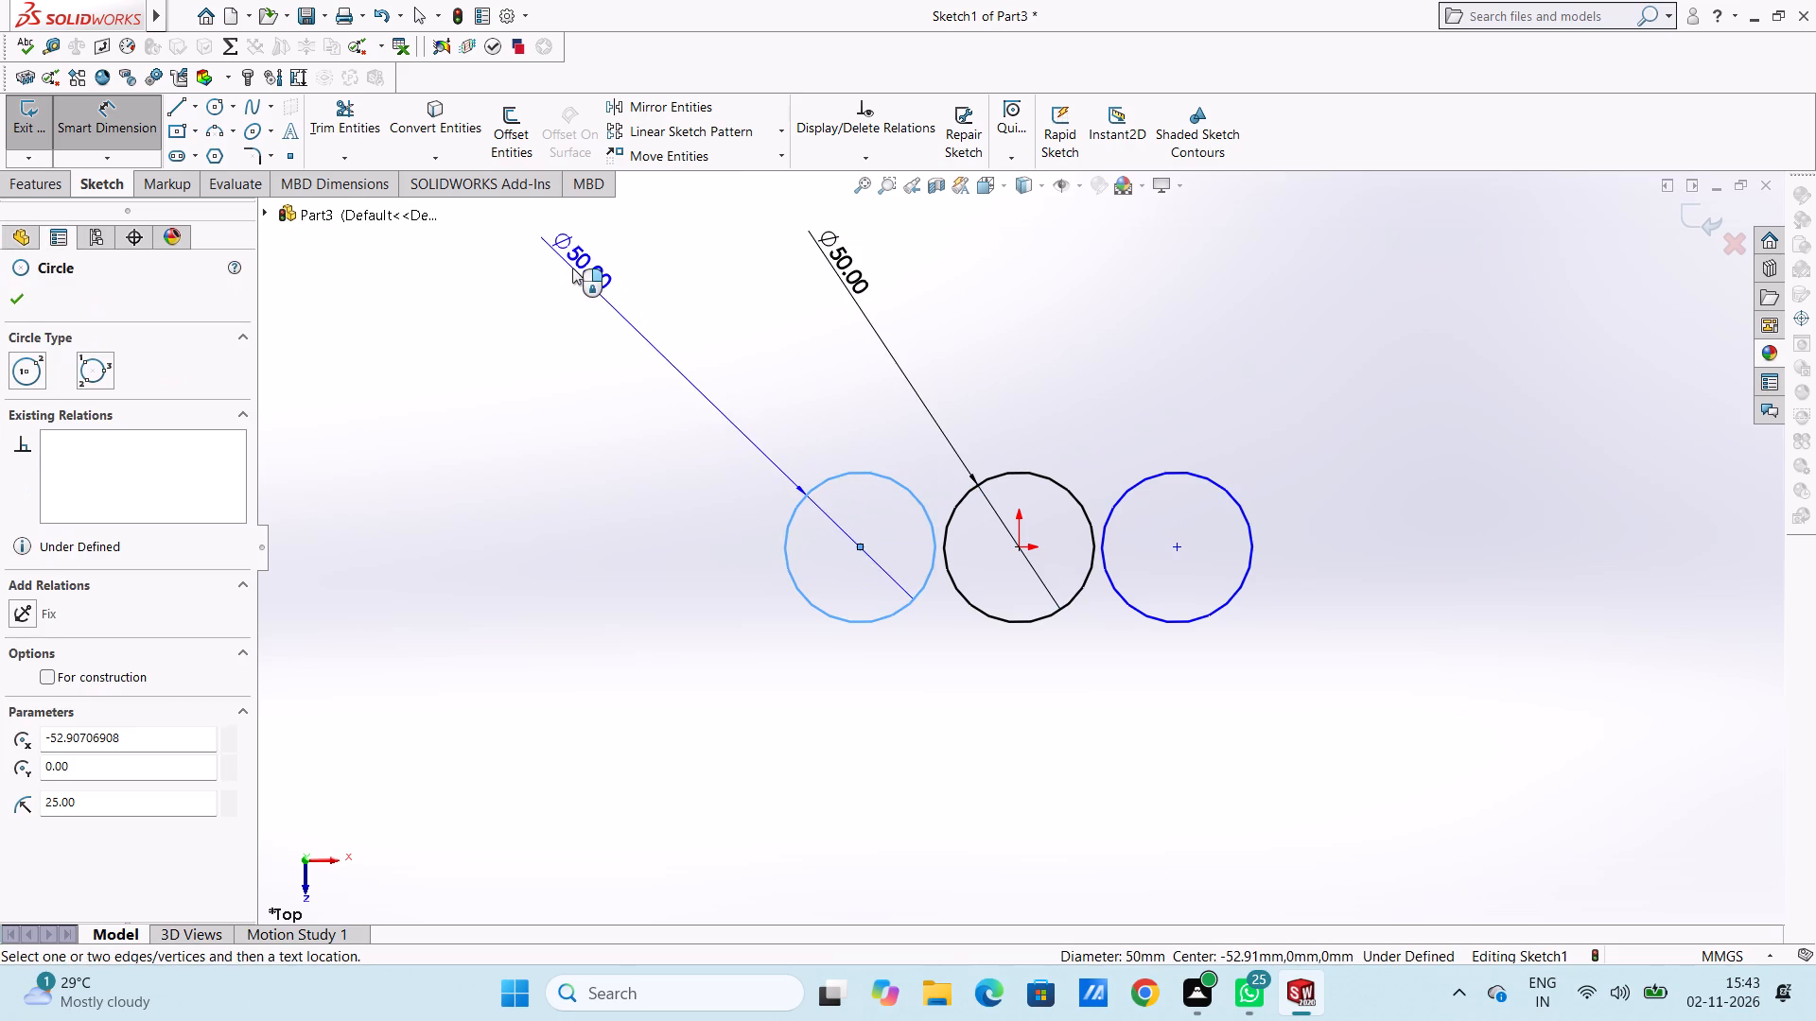
key("5")
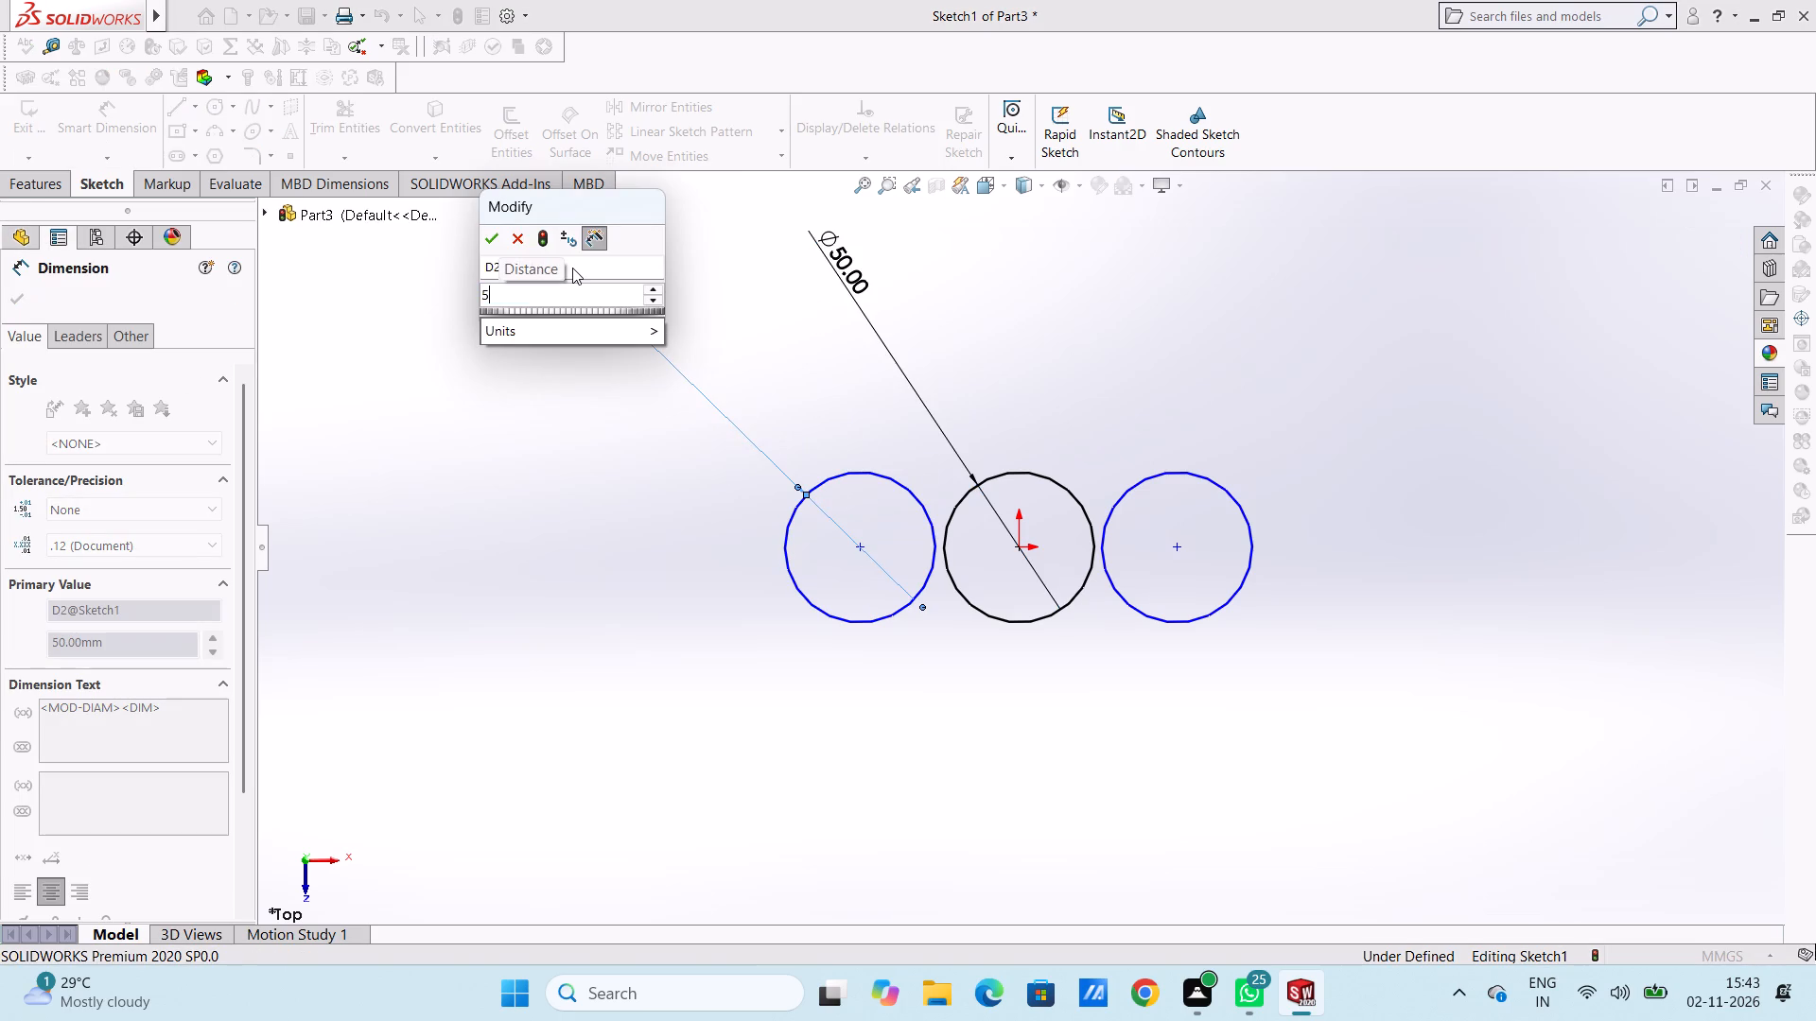
key("BackSpace")
type("80")
key("Return")
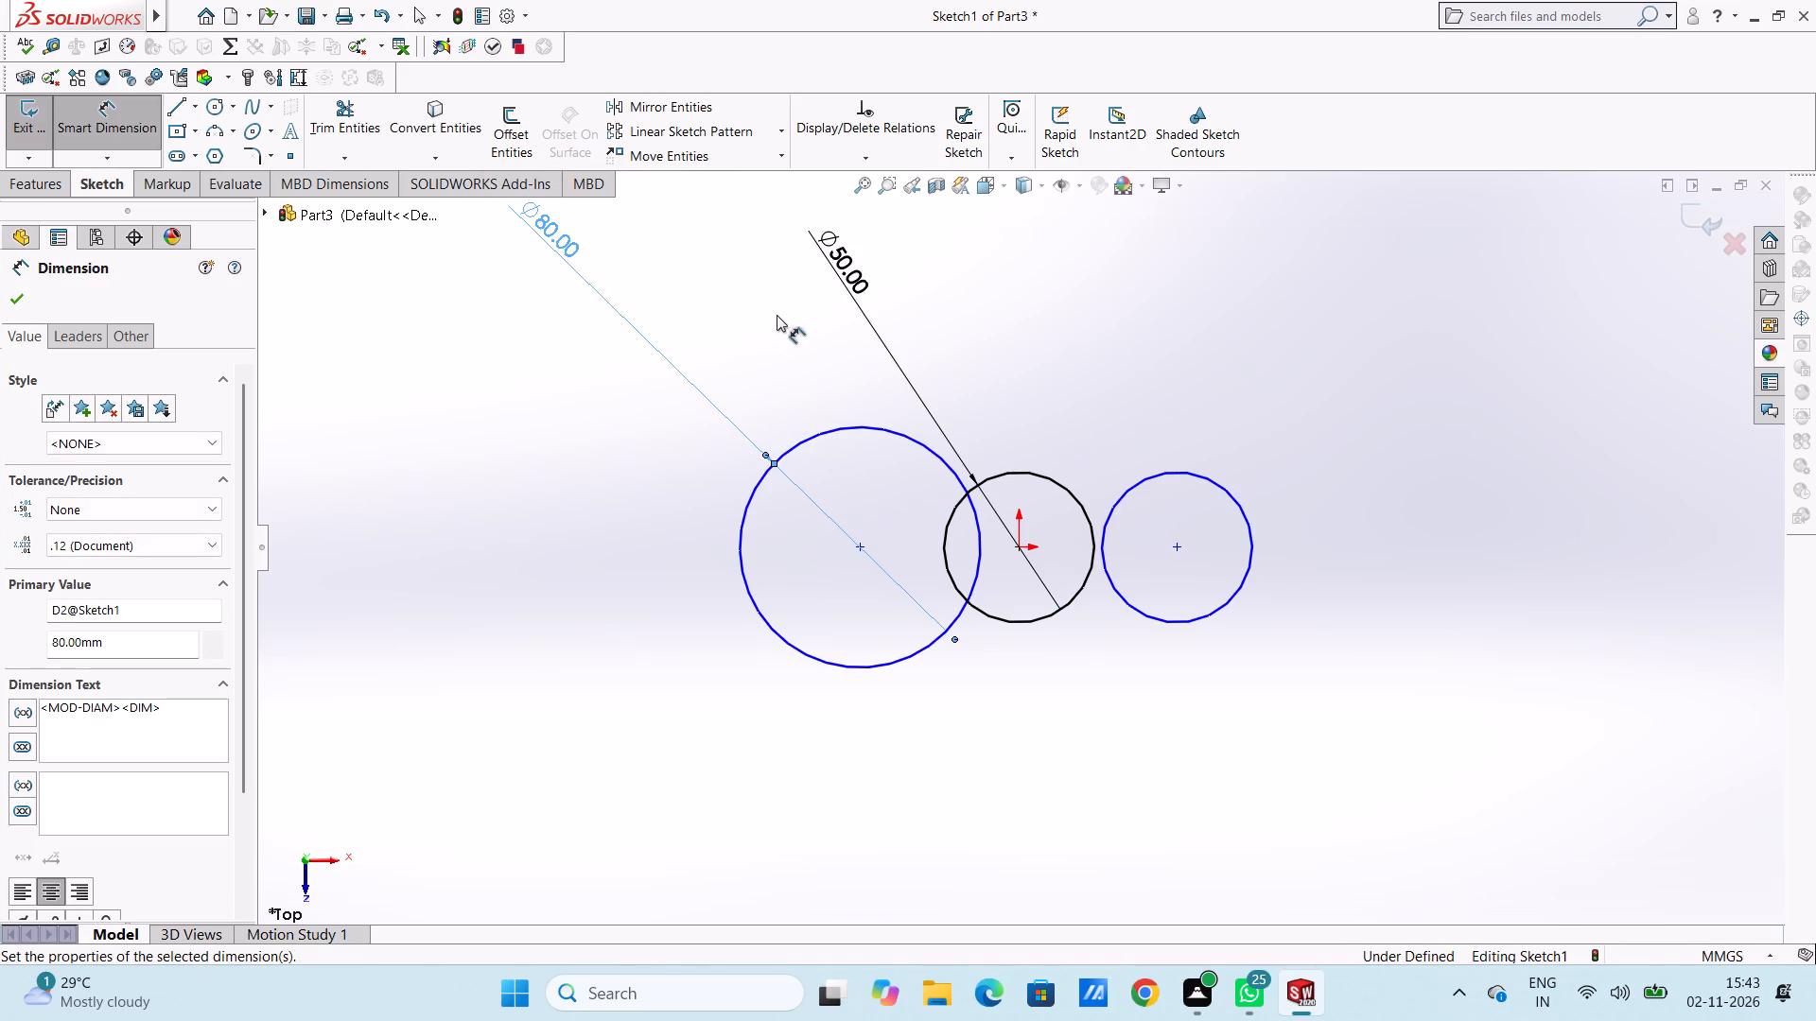
left_click(777, 315)
left_click(1152, 475)
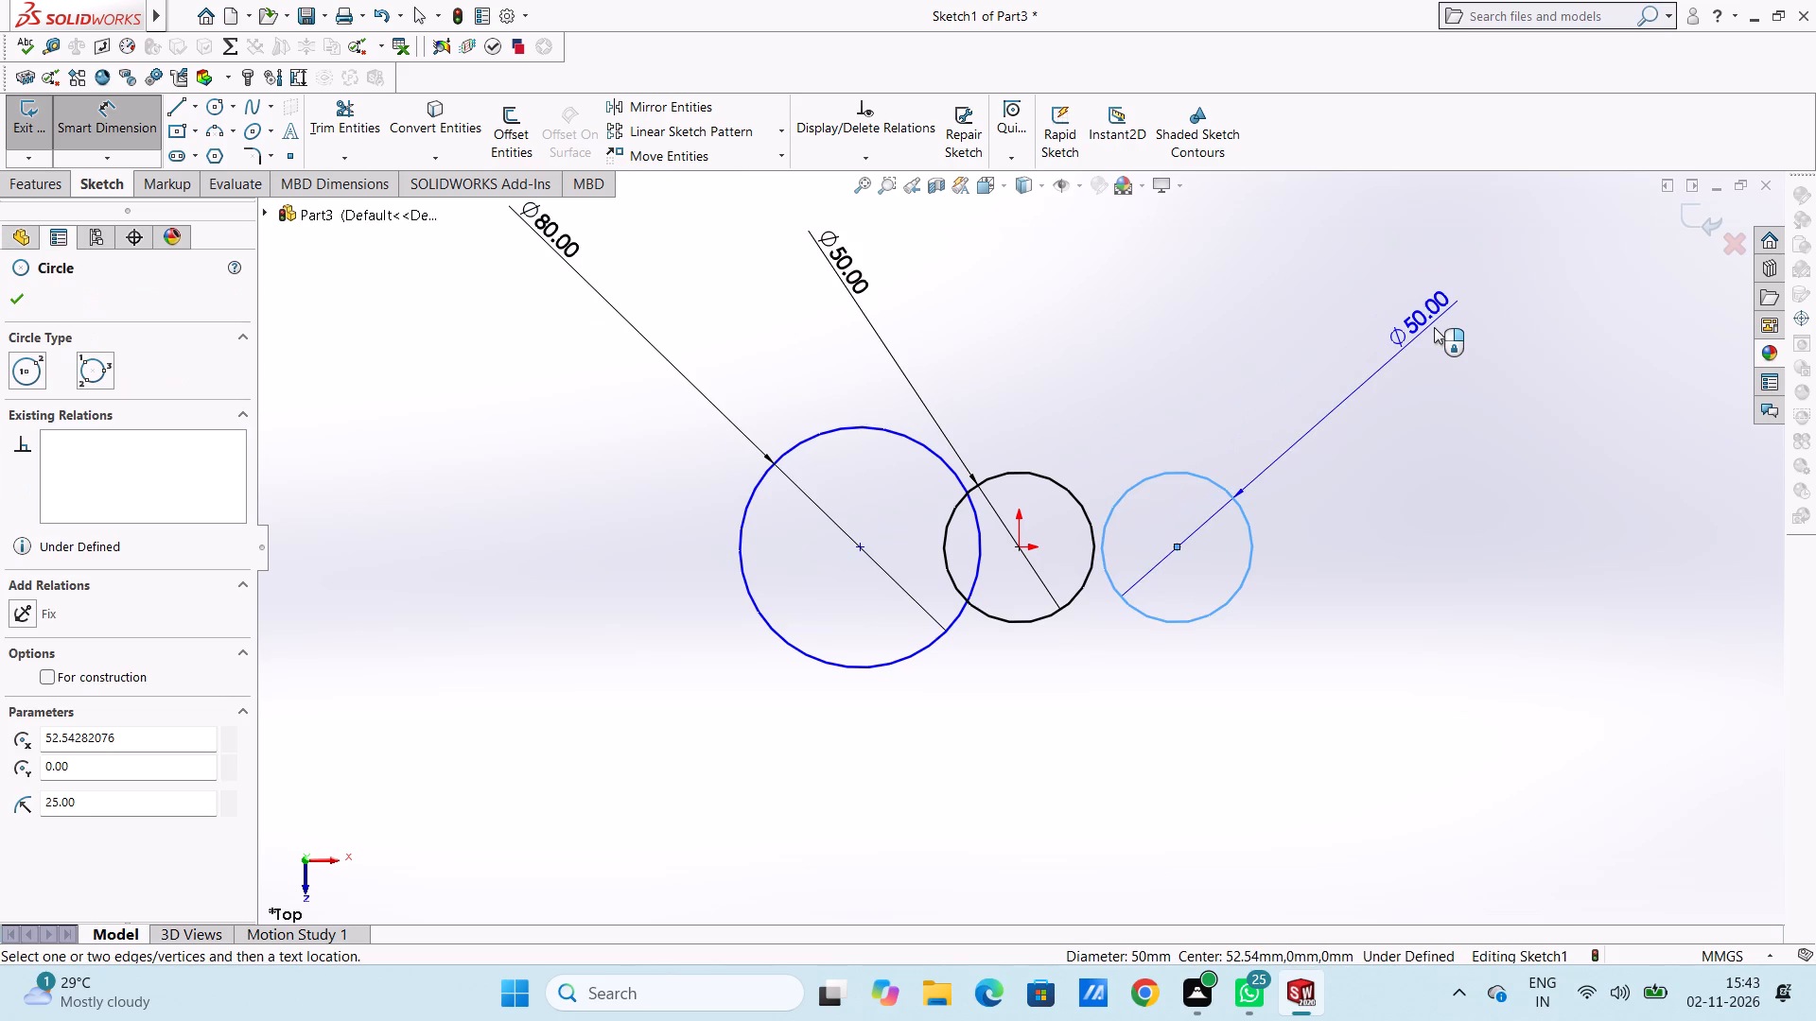
scroll(1434, 327, "up", 4)
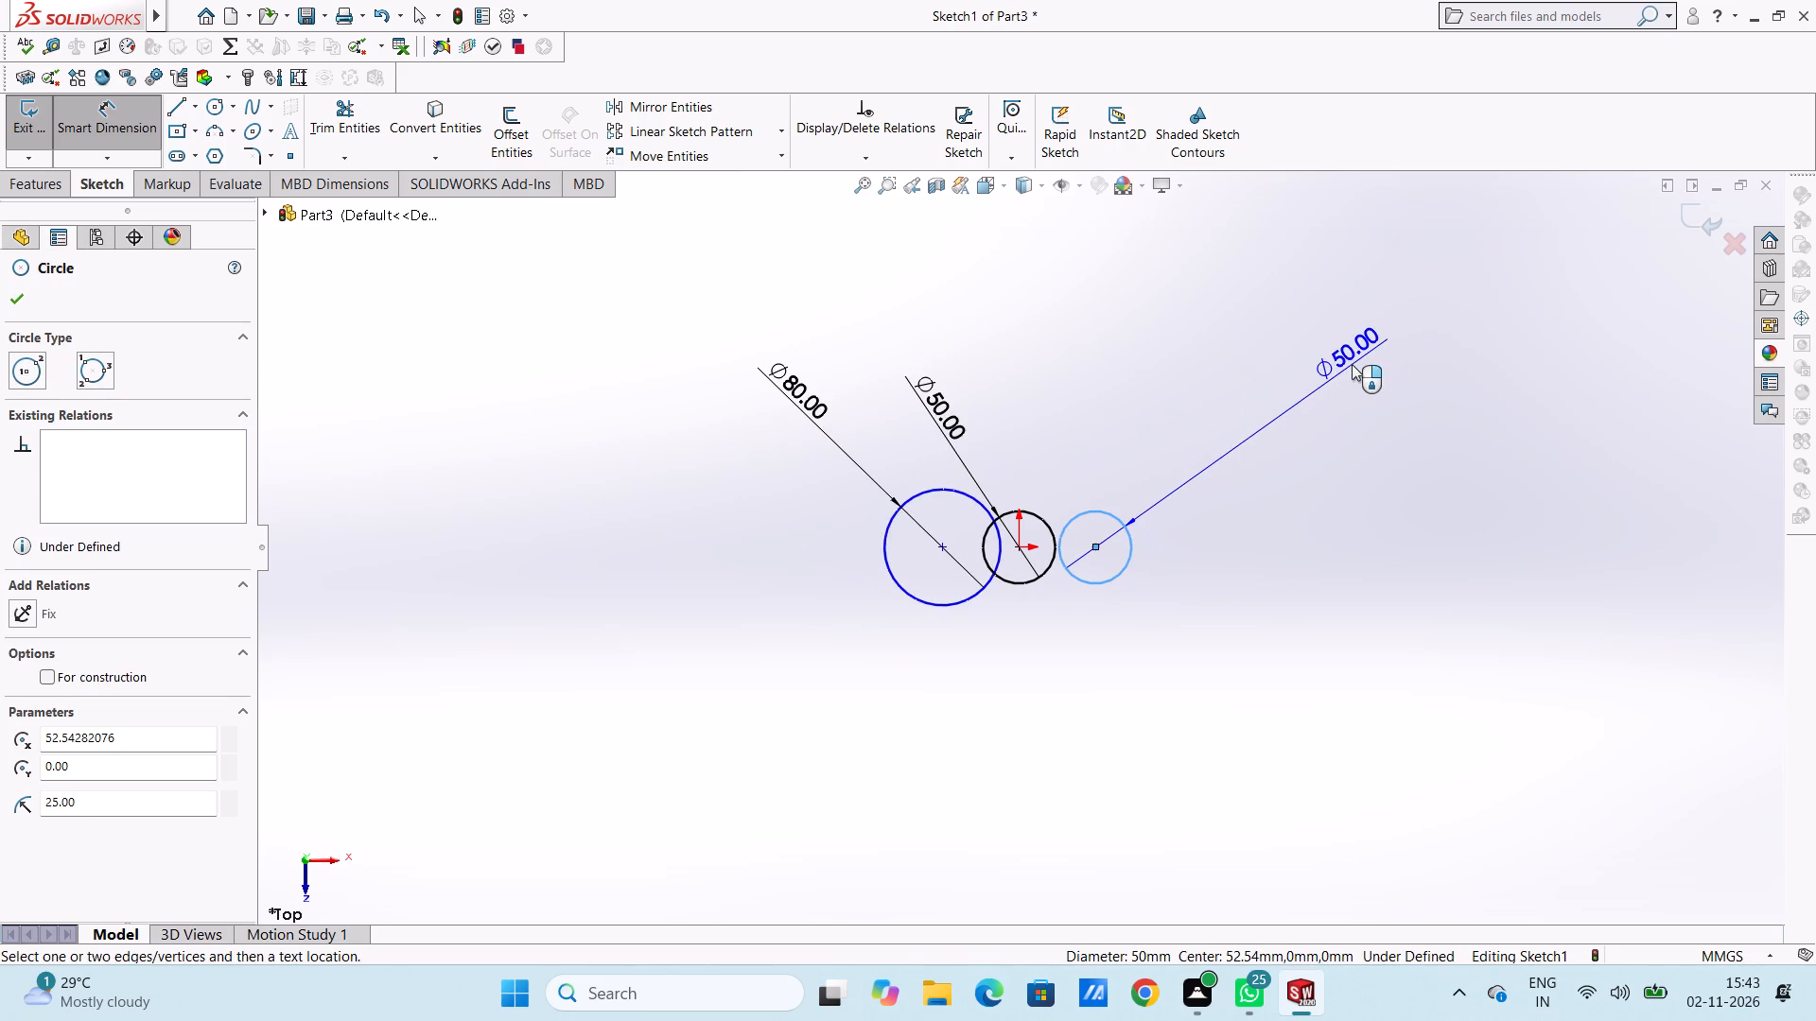
left_click(1352, 364)
type("80")
key("Return")
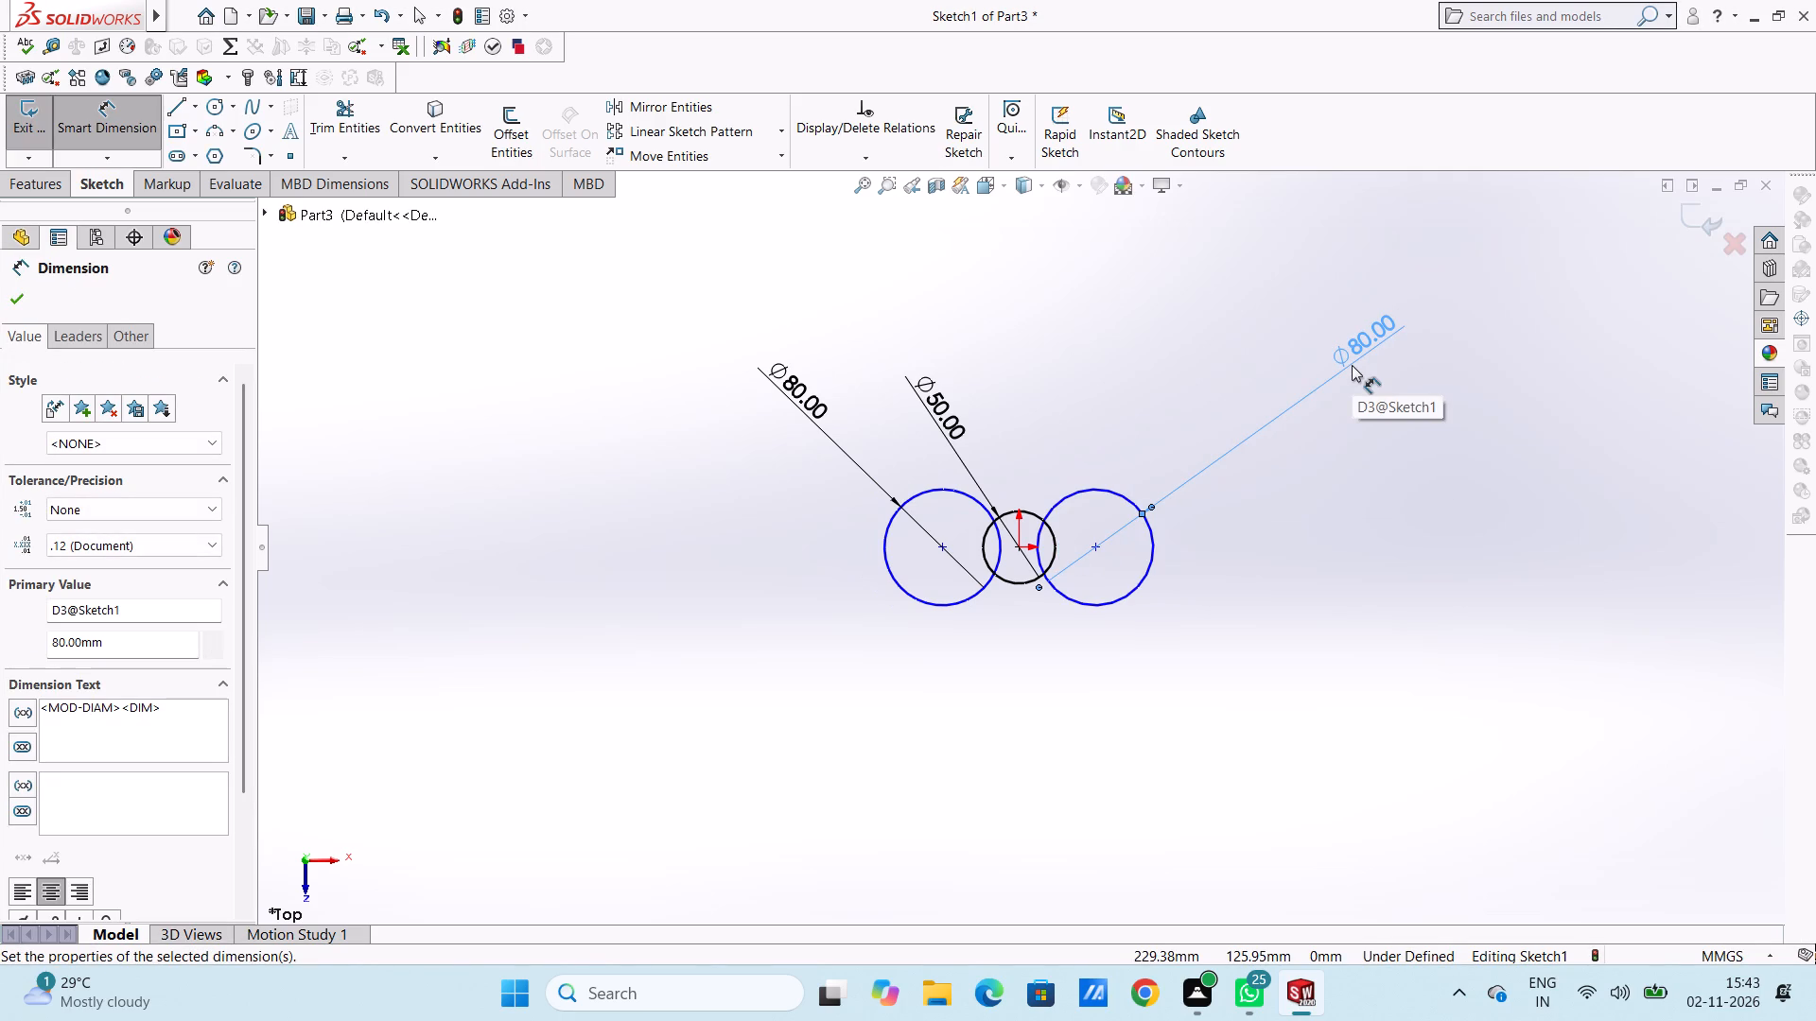
Dimension the horizontal distance from the origin to each outer circle's centre as 50 mm.
left_click(945, 548)
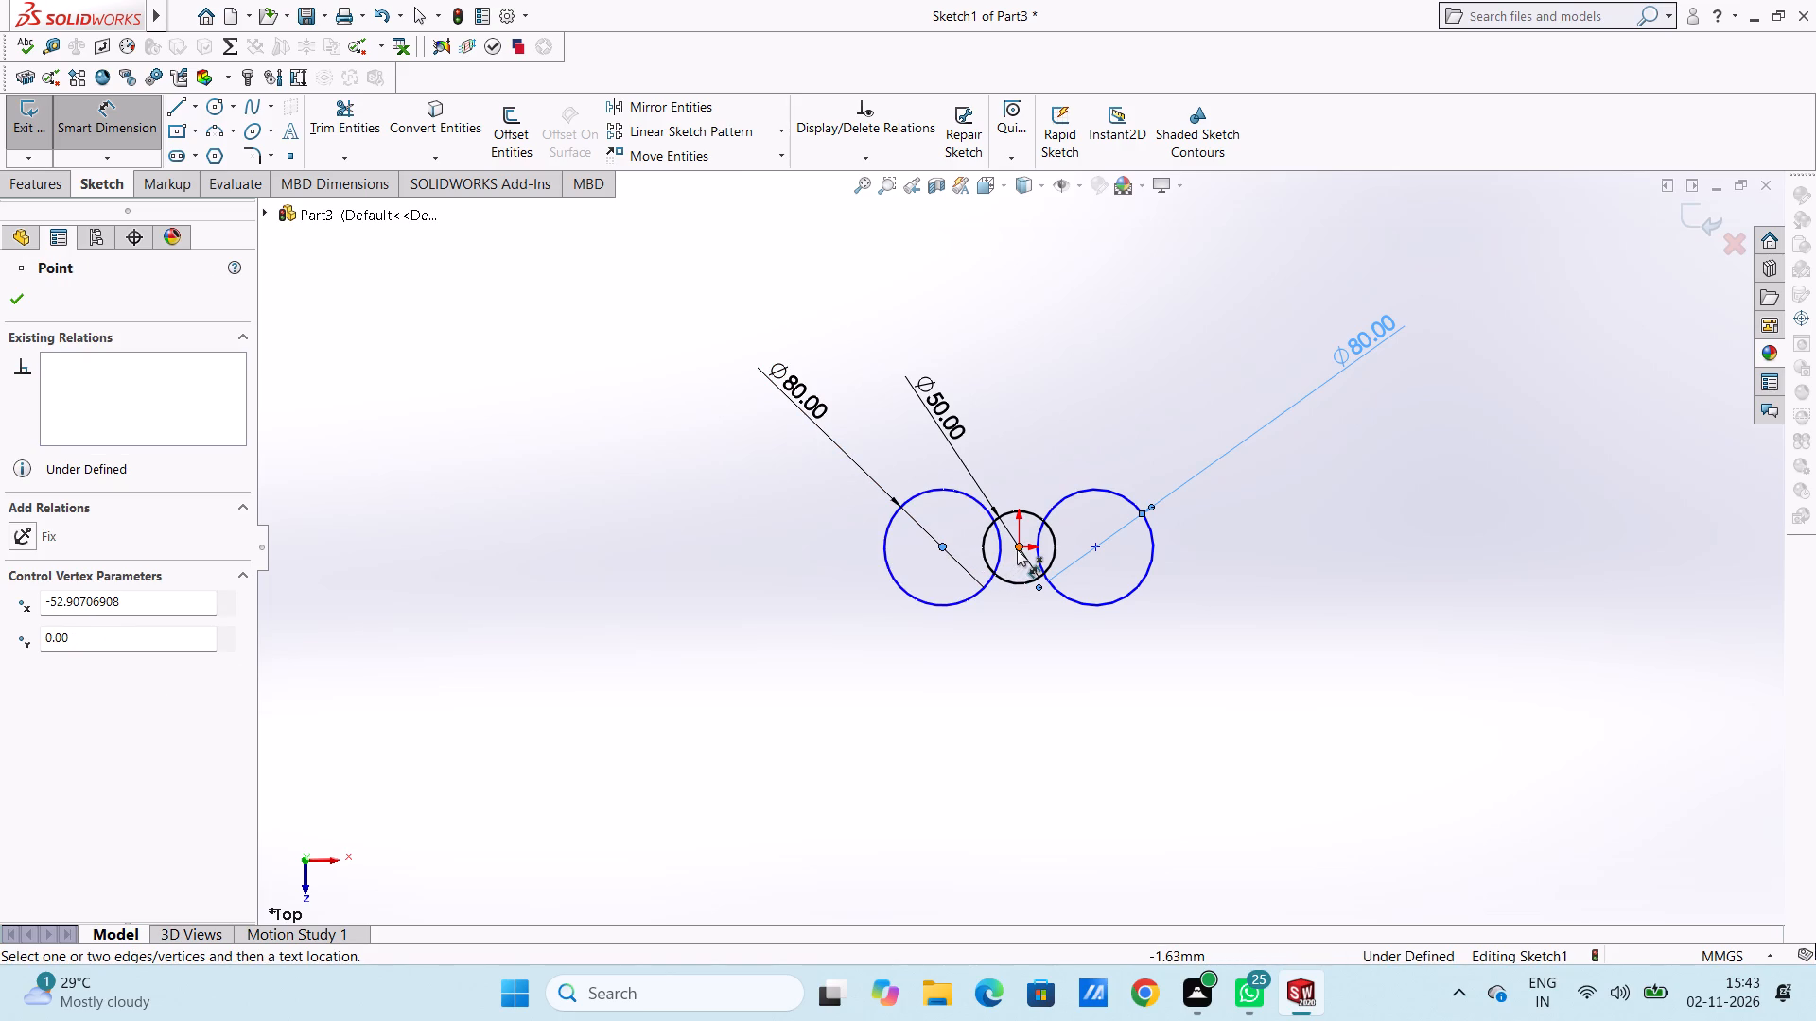
left_click(1017, 549)
left_click(866, 860)
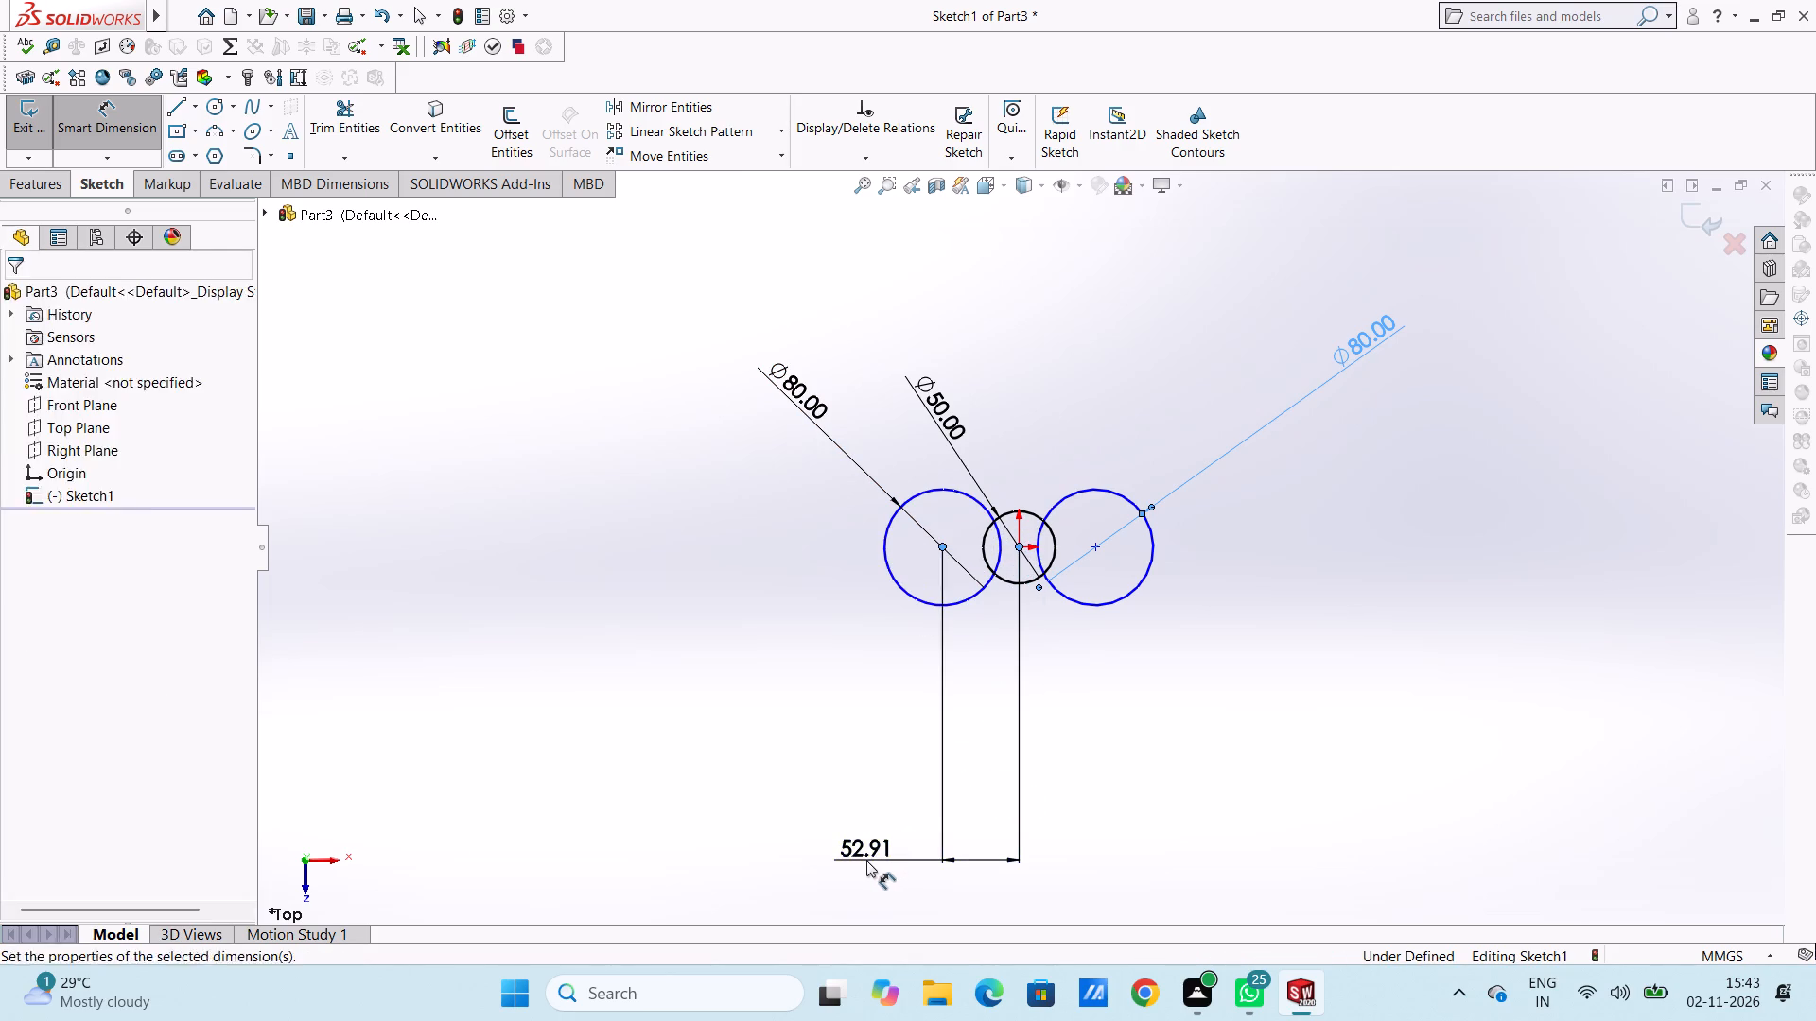
type("50")
key("Return")
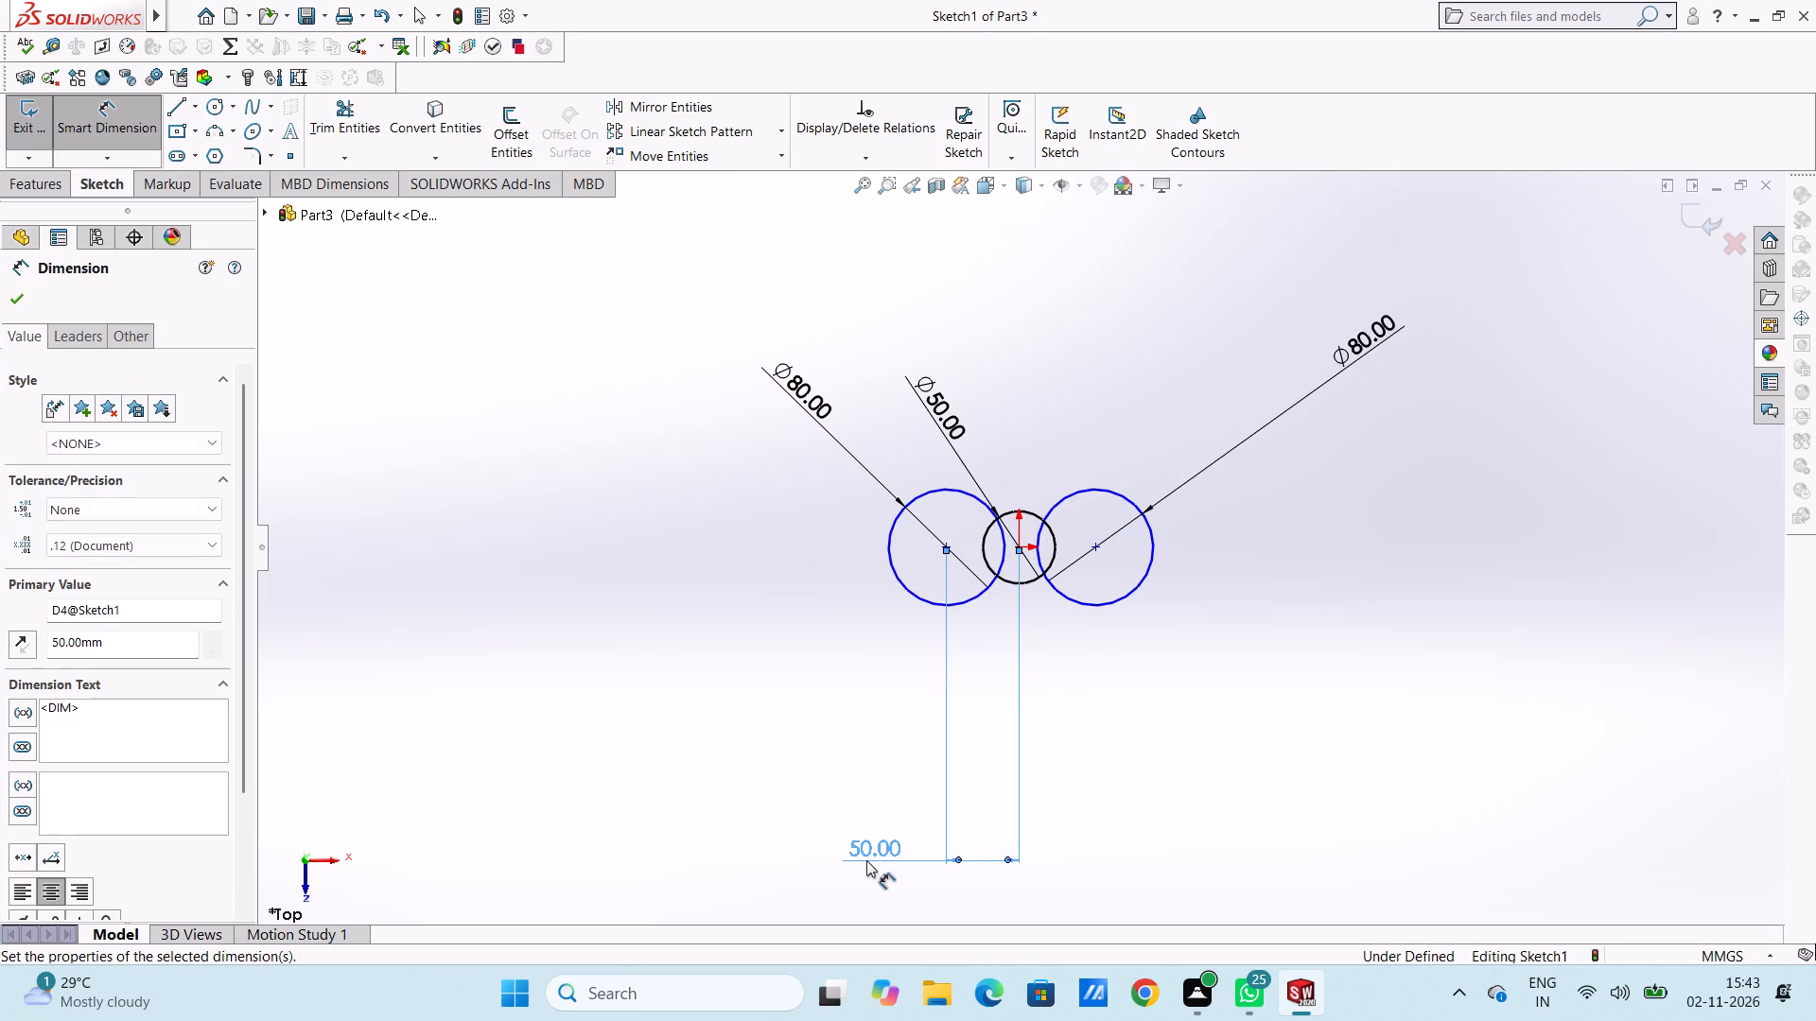
left_click(1175, 743)
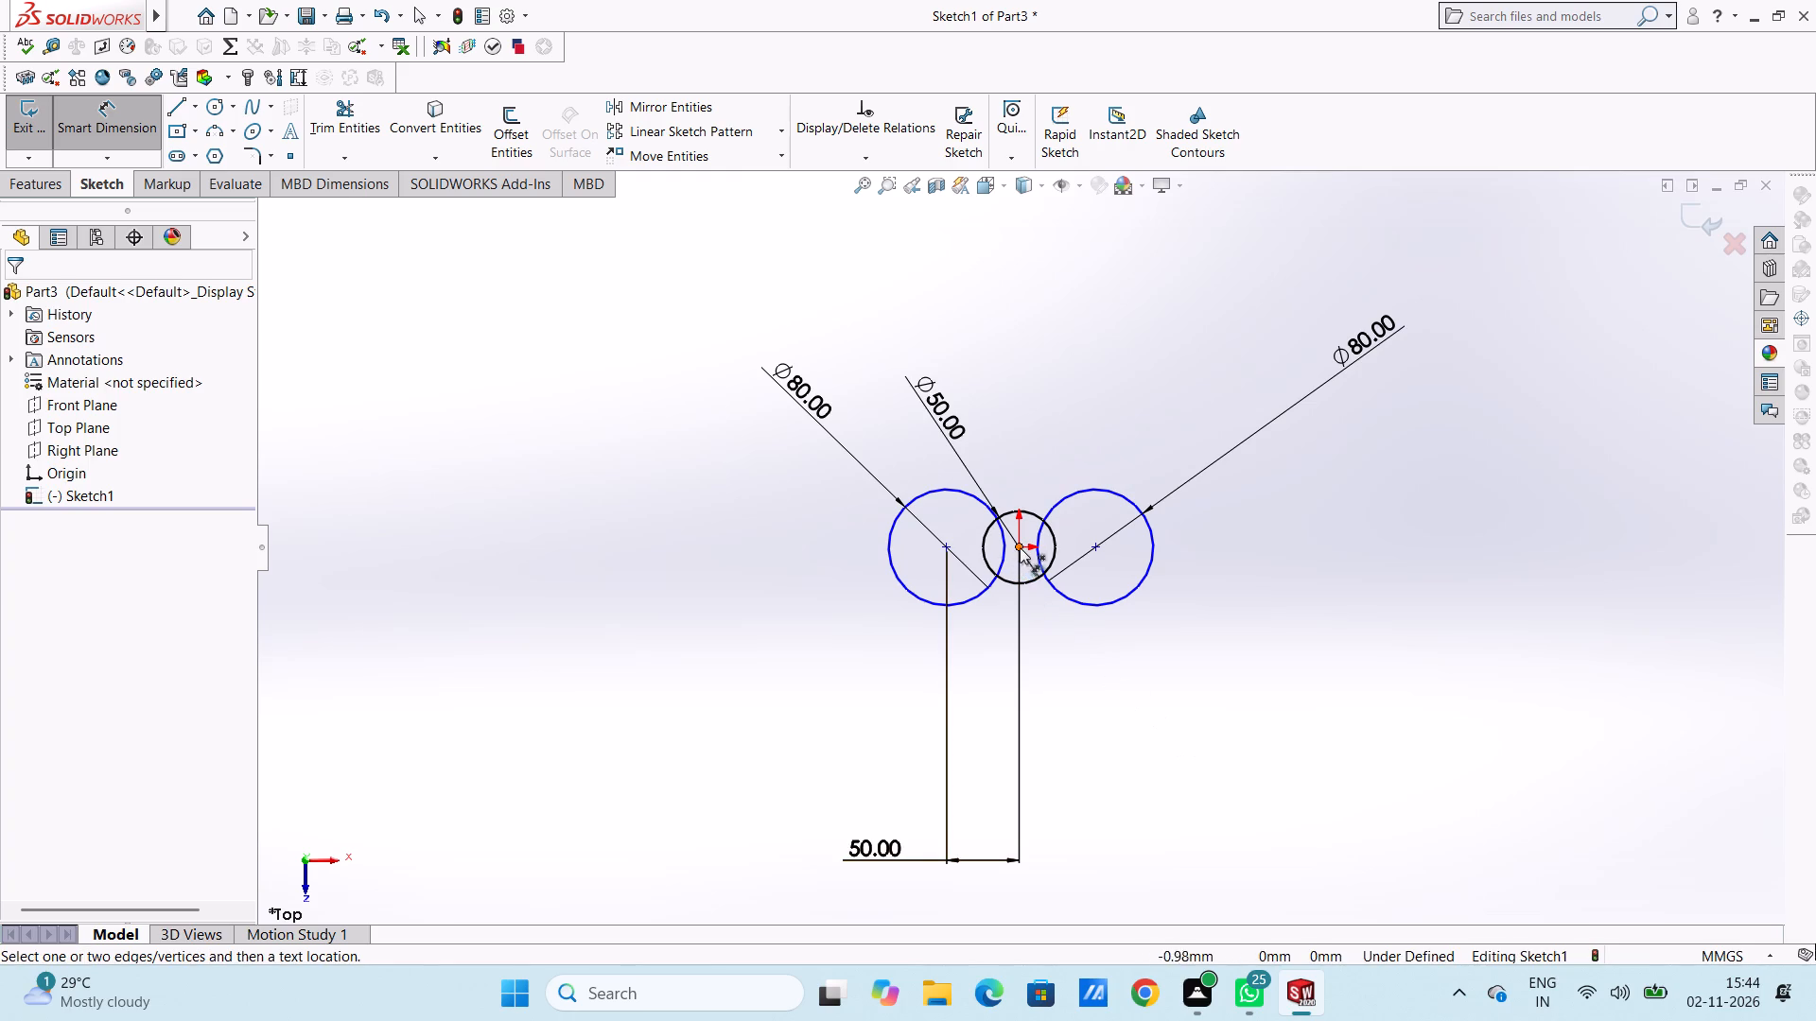
left_click(1021, 547)
left_click(1093, 545)
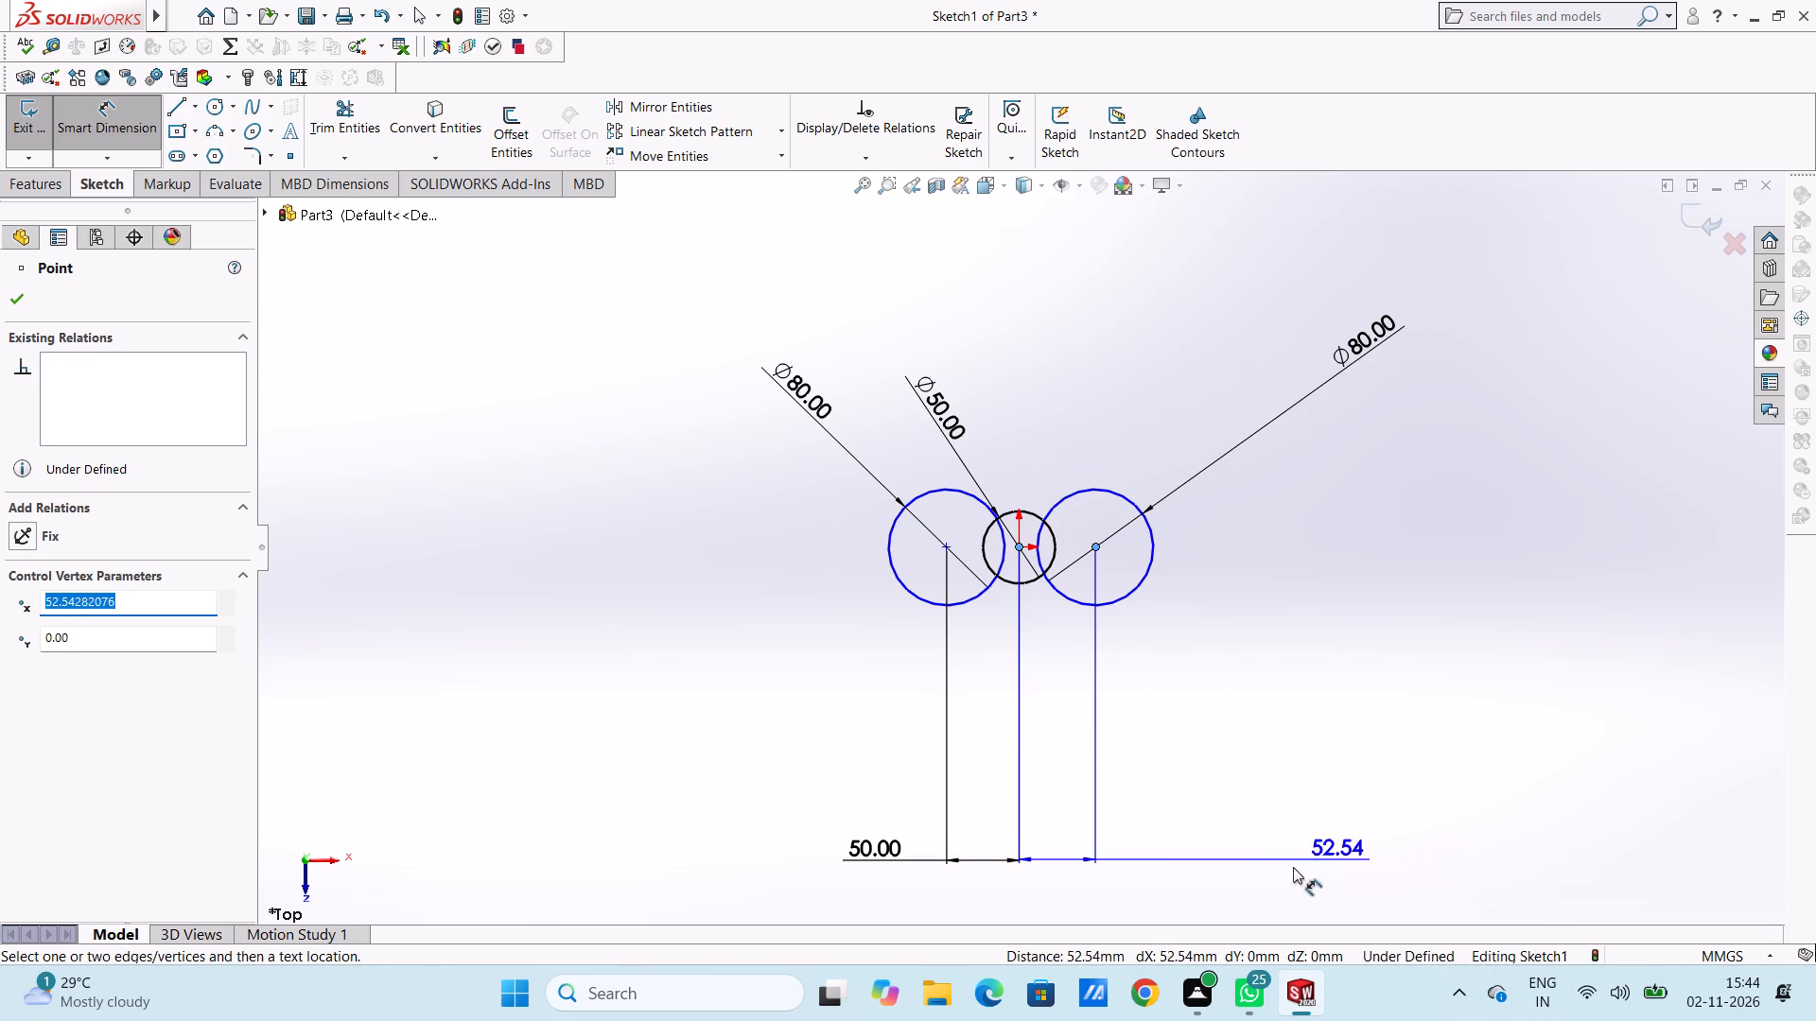
left_click(1234, 859)
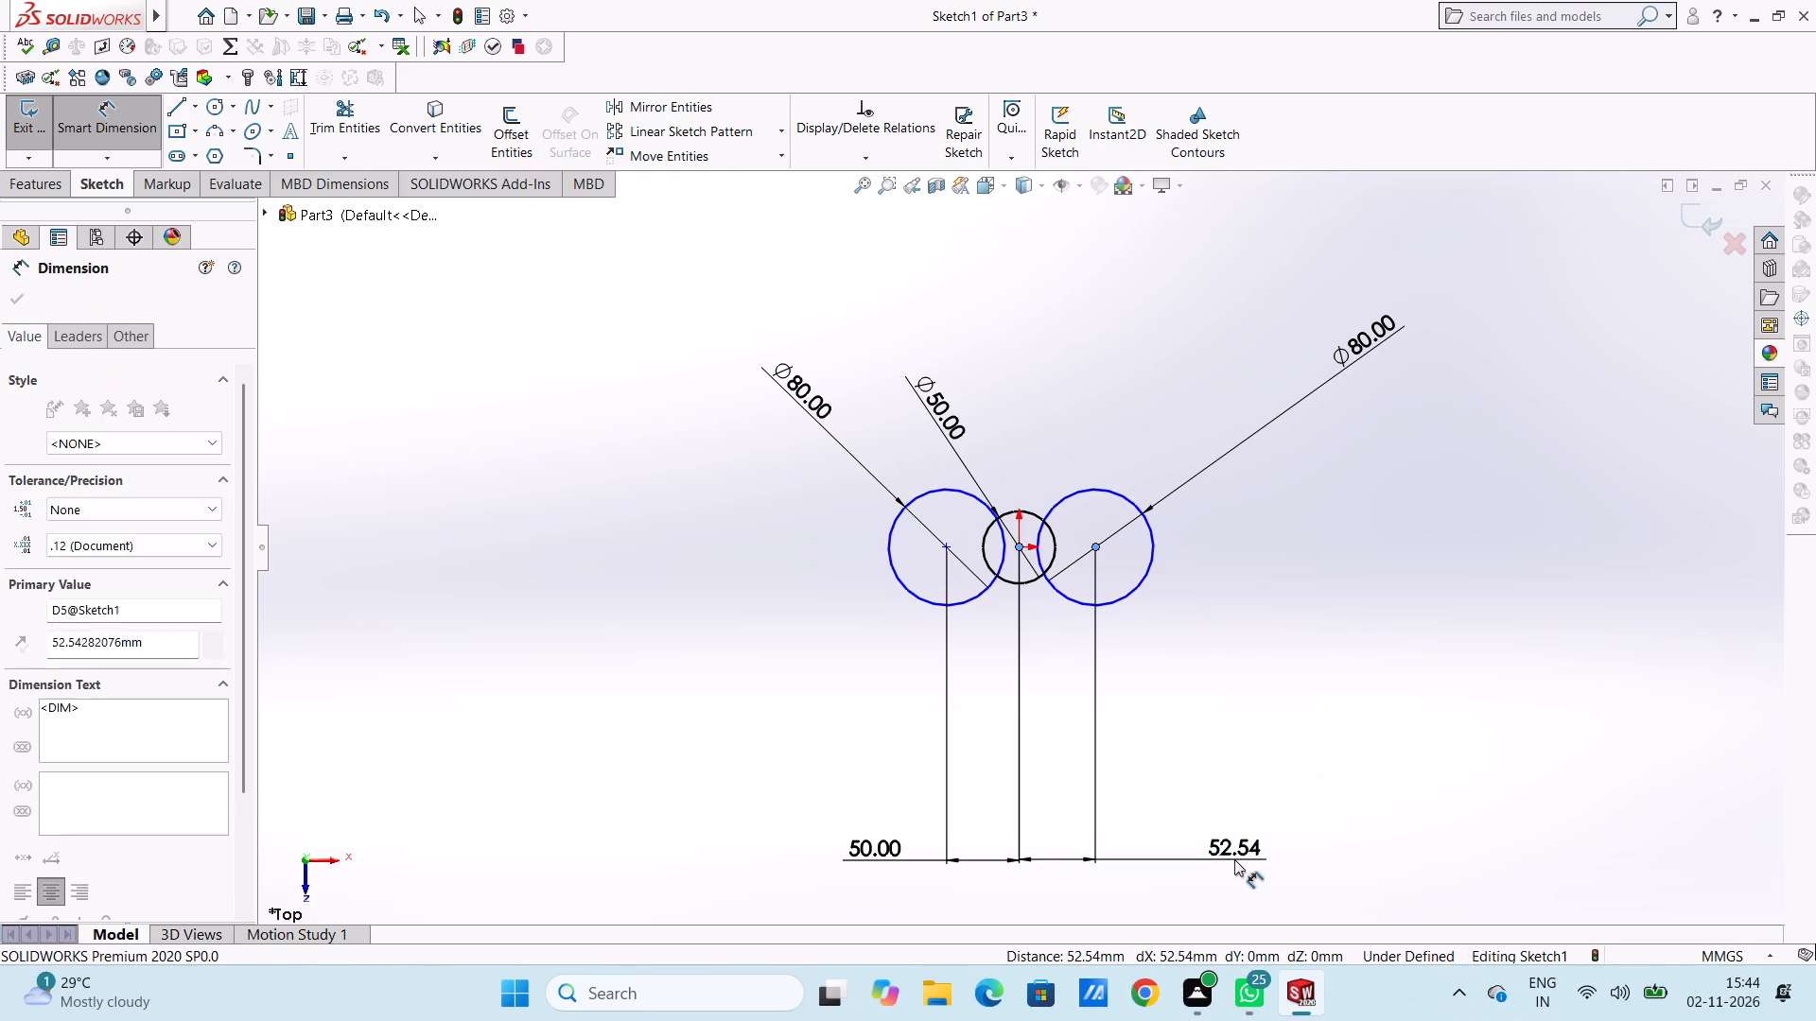
type("50")
key("Return")
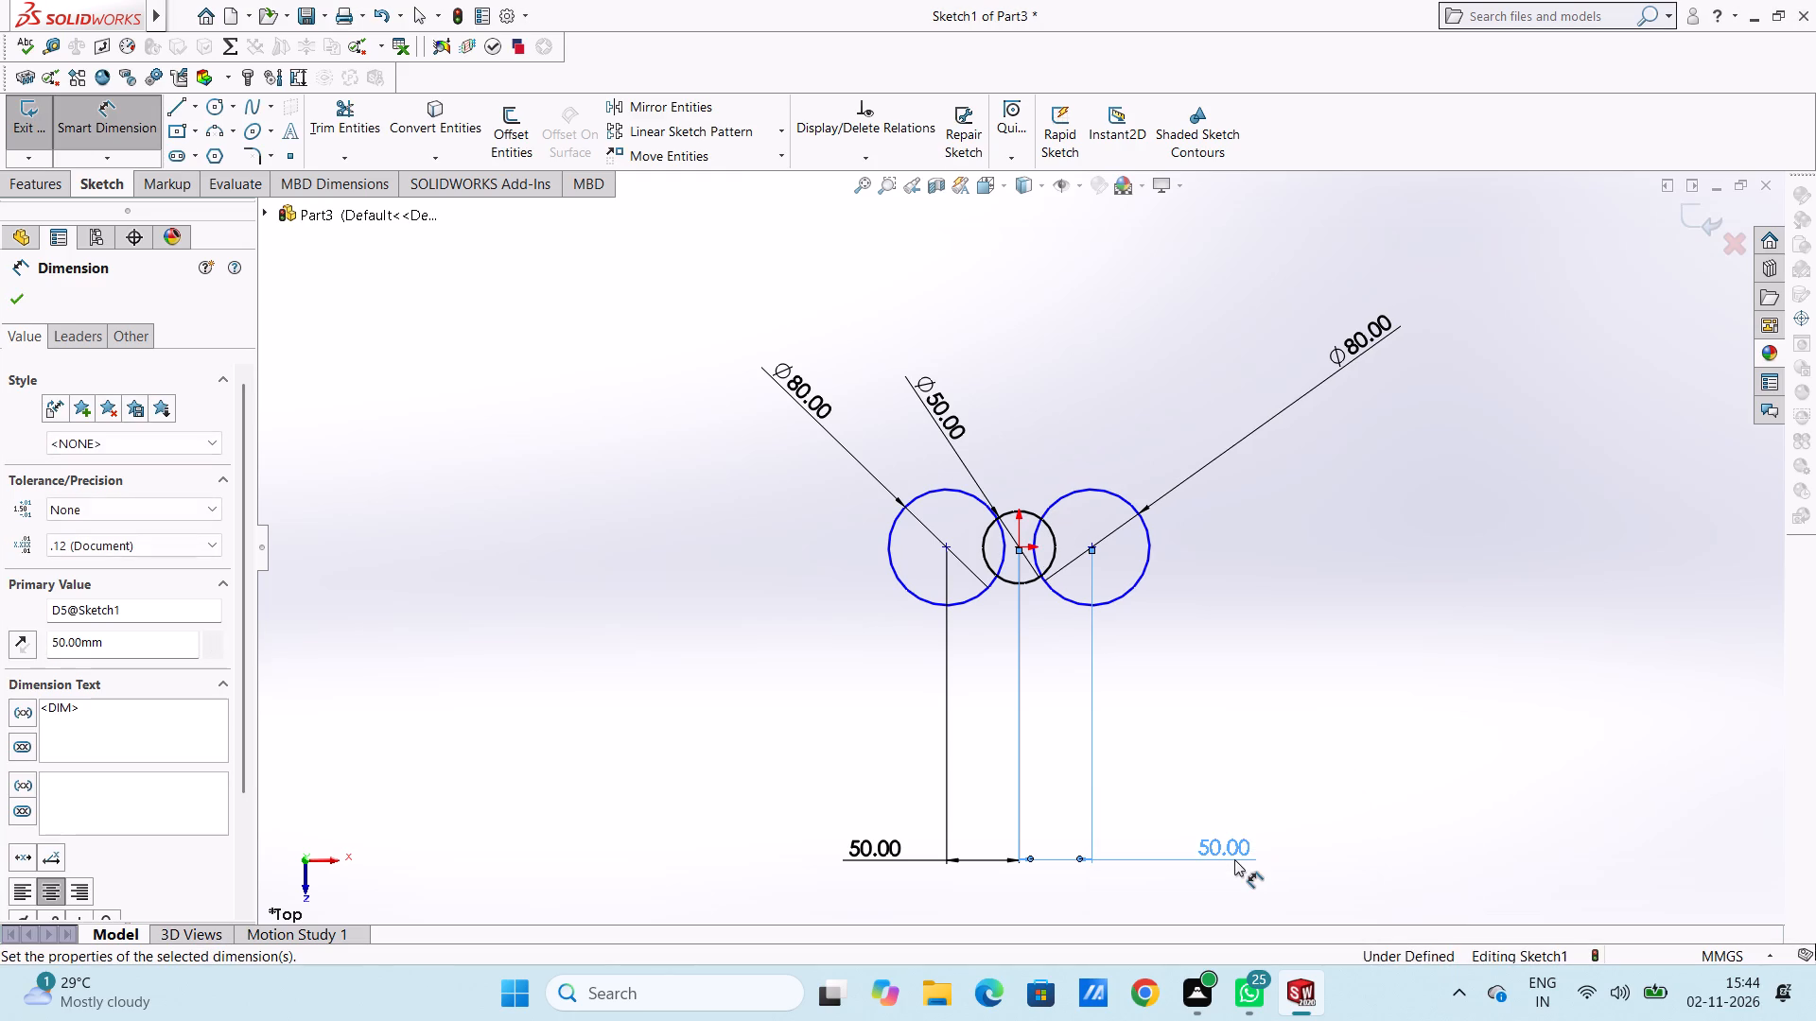
left_click(774, 710)
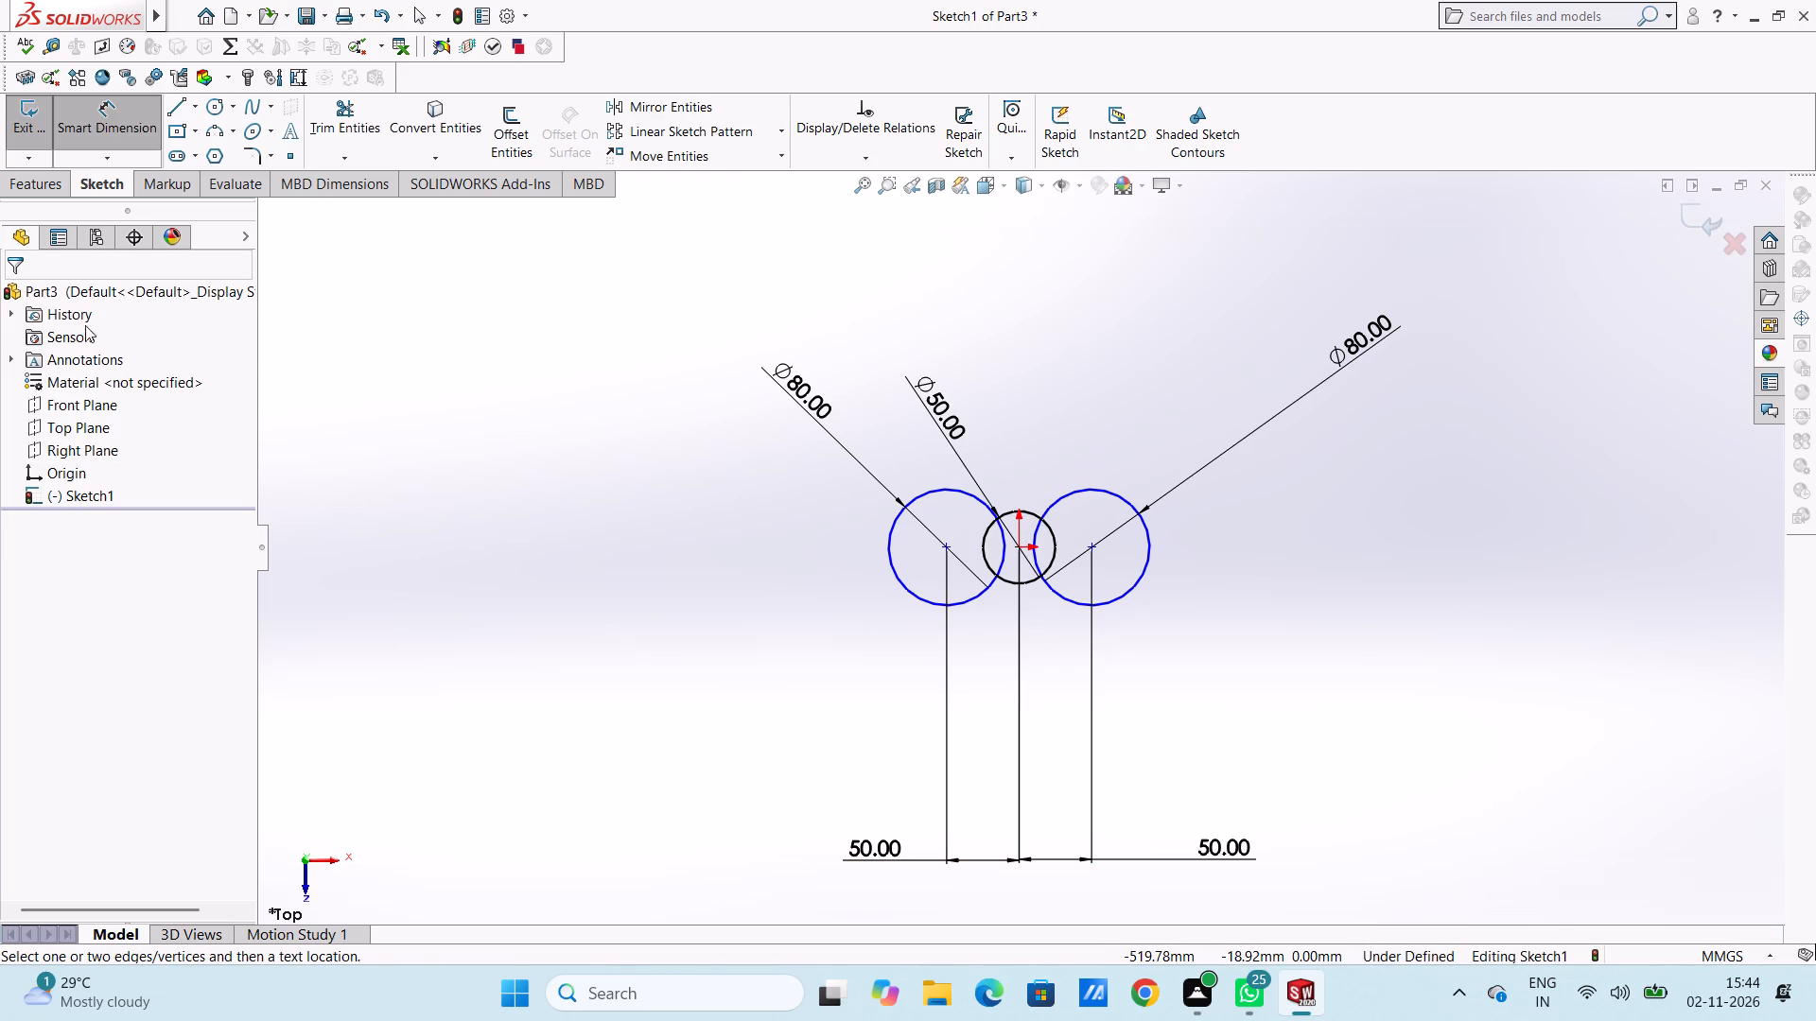
left_click(112, 113)
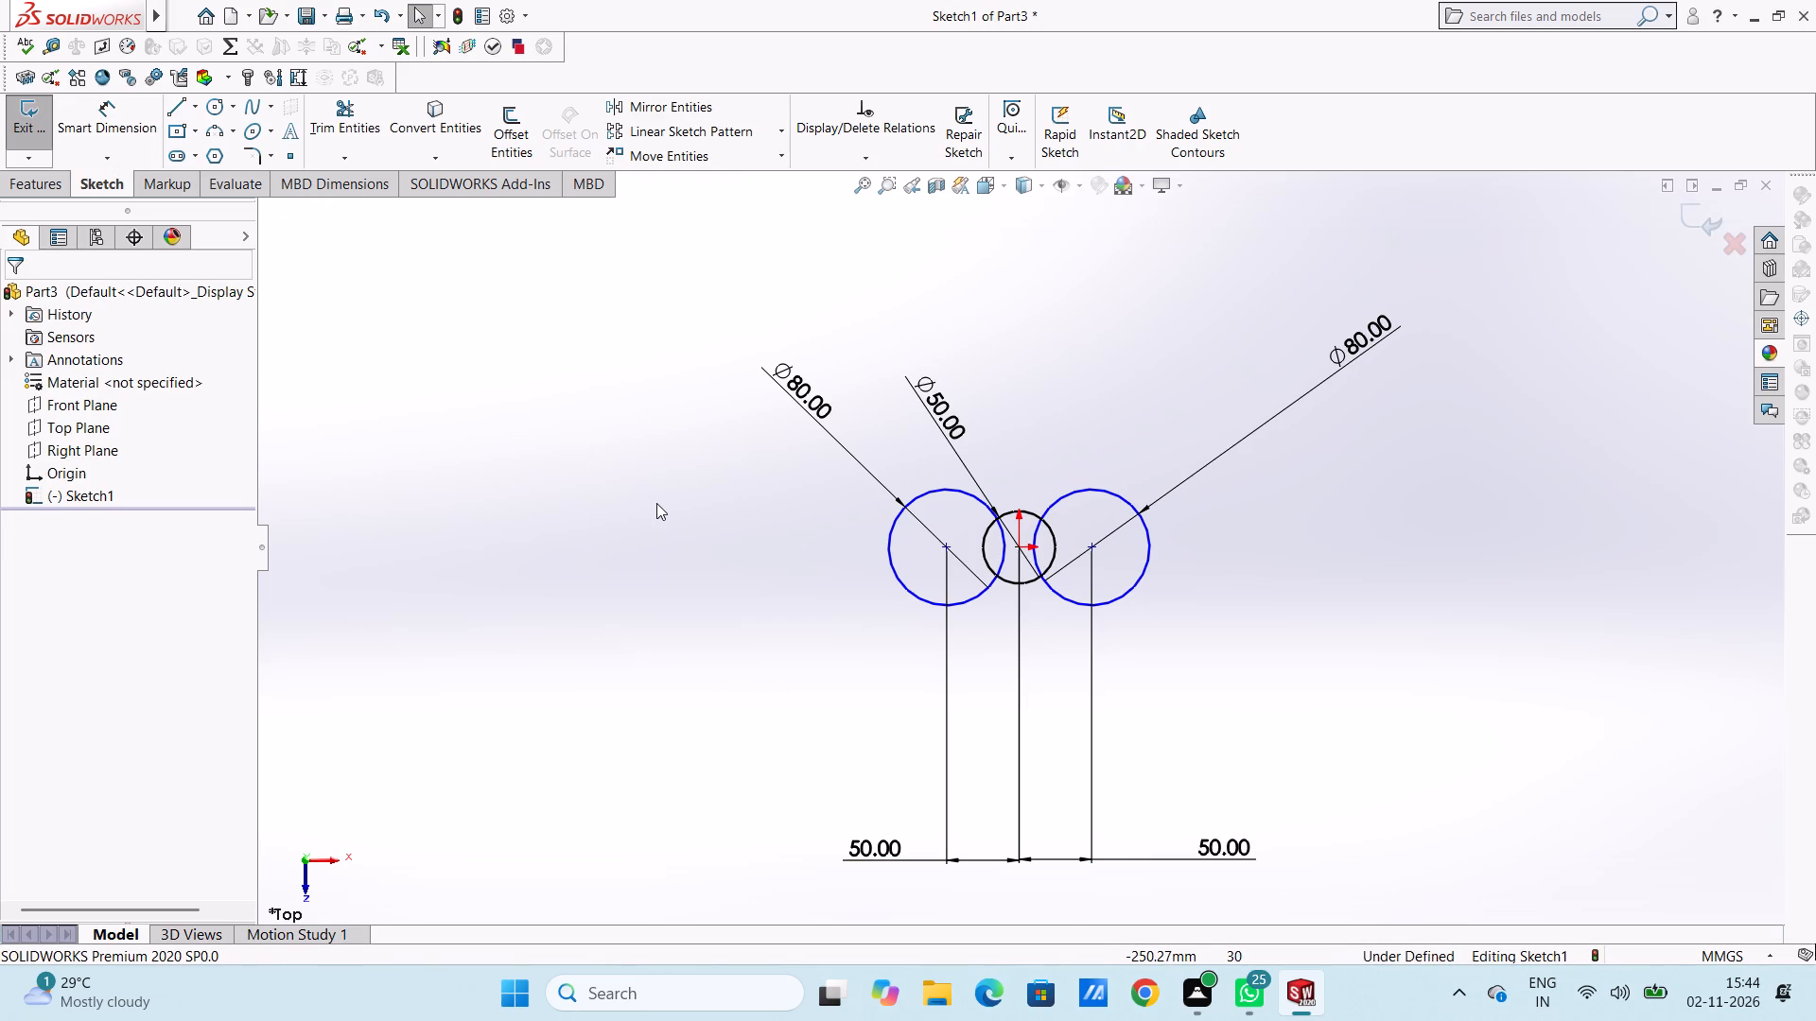
Add horizontal relations aligning the centres of the left and right 80 mm circles with the origin point.
scroll(1013, 596, "down", 4)
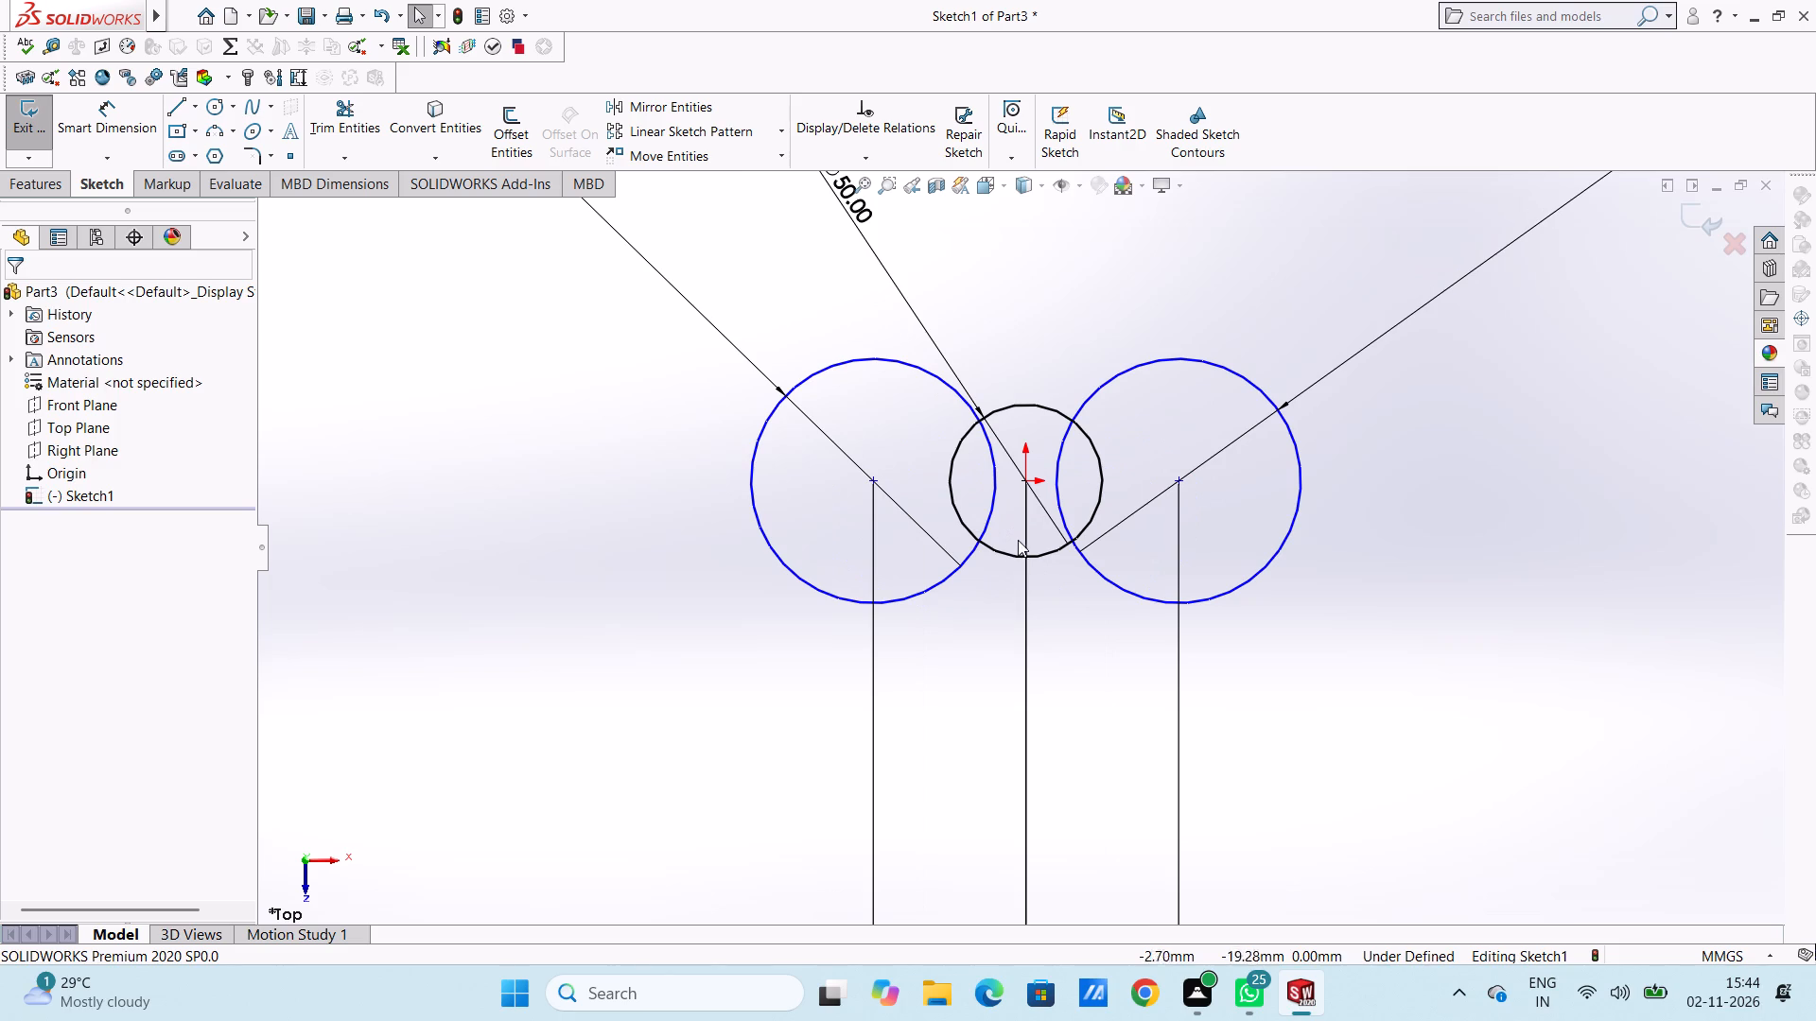
left_click(1021, 484)
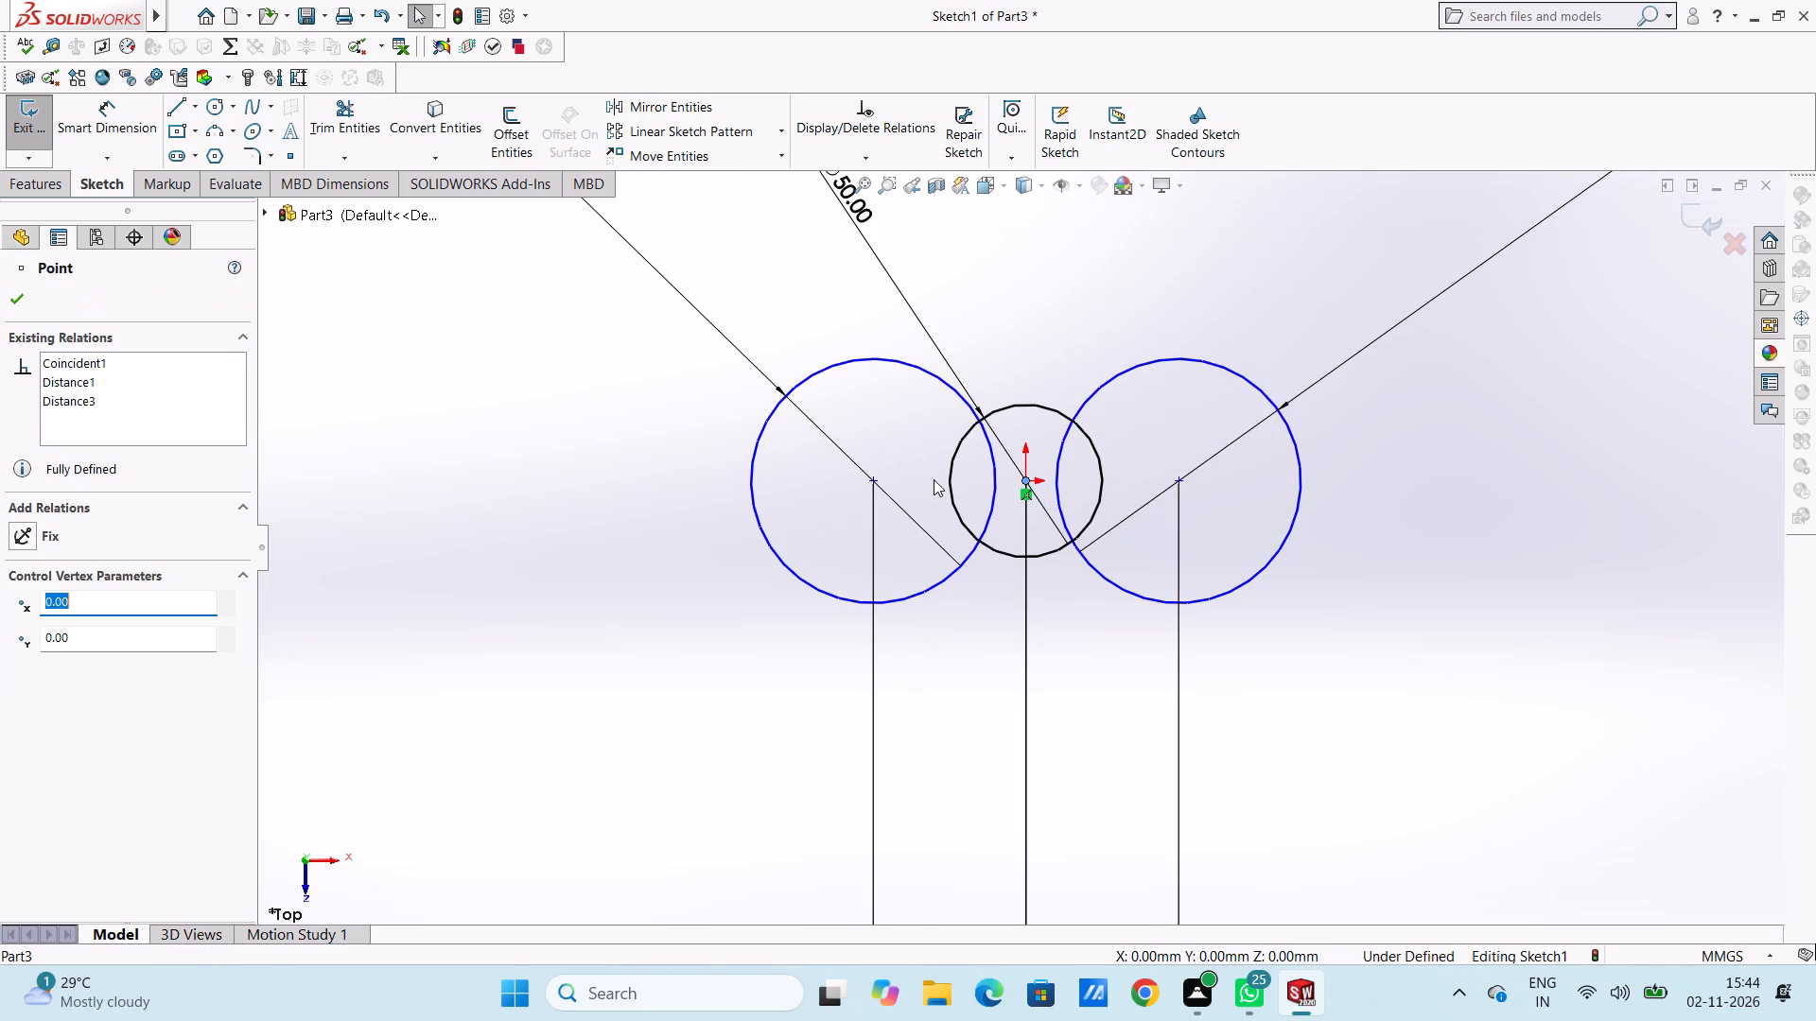
left_click(877, 478, "ctrl")
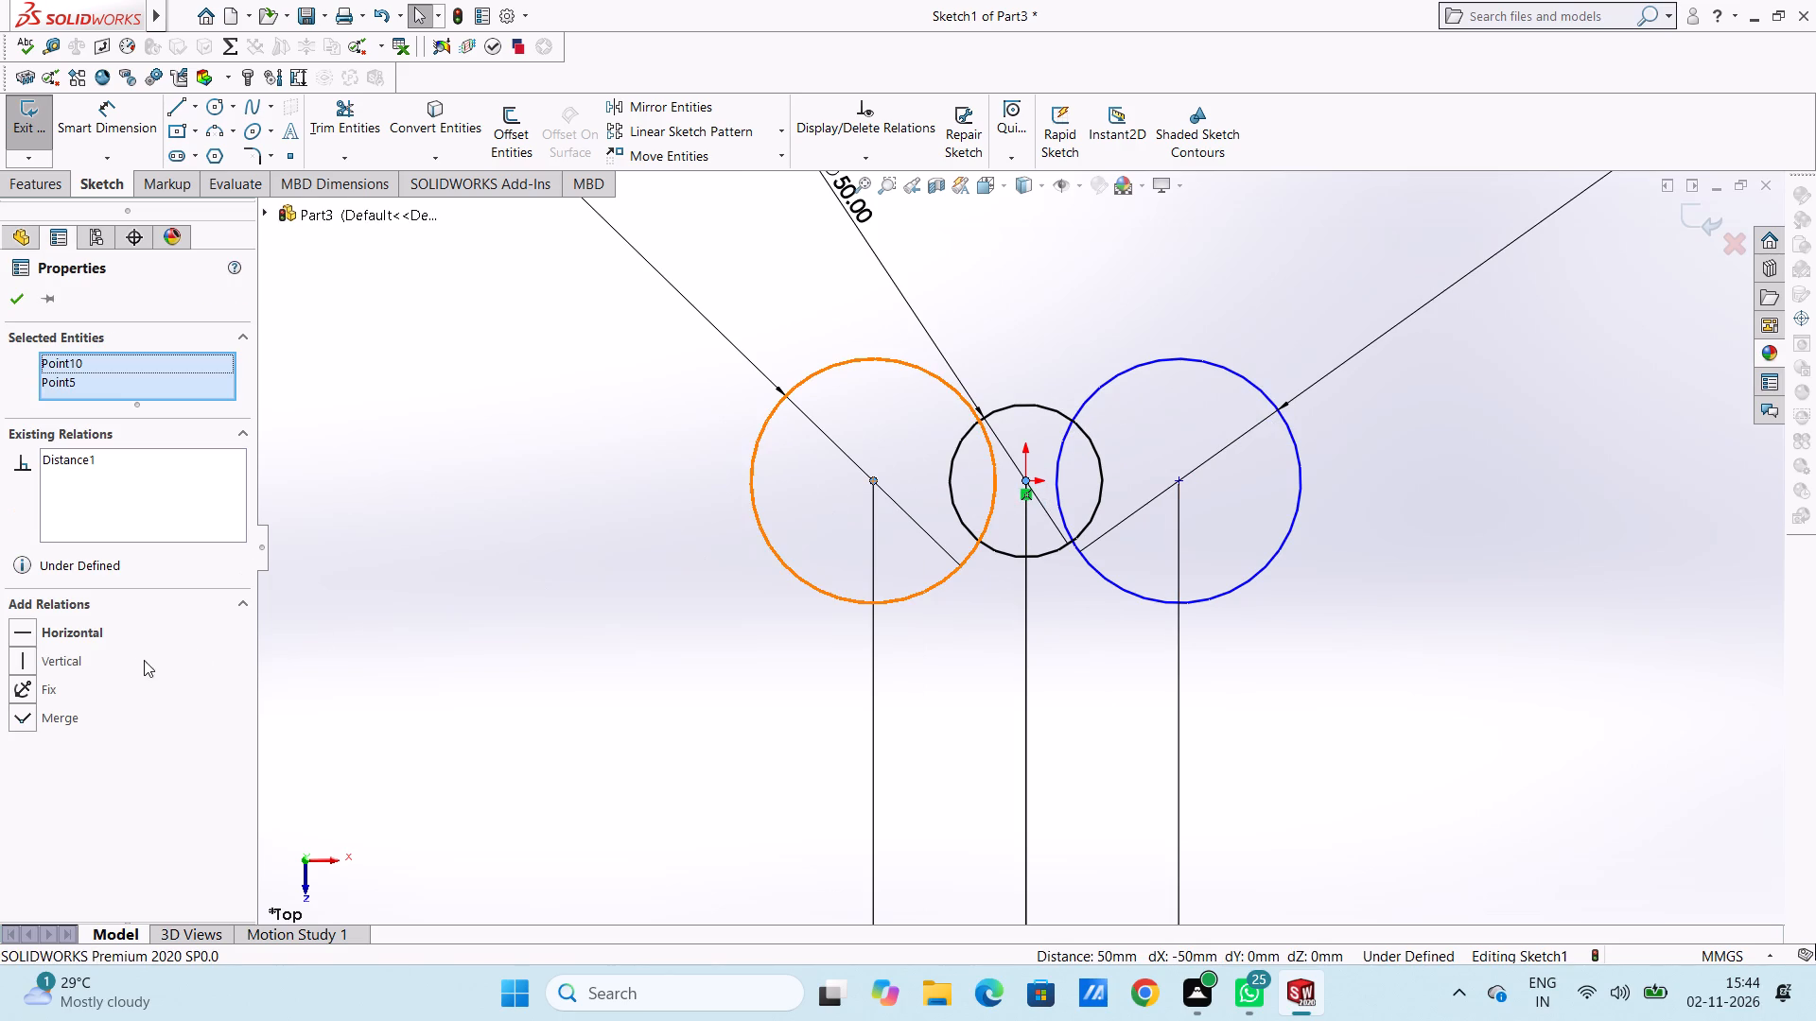
left_click(29, 624)
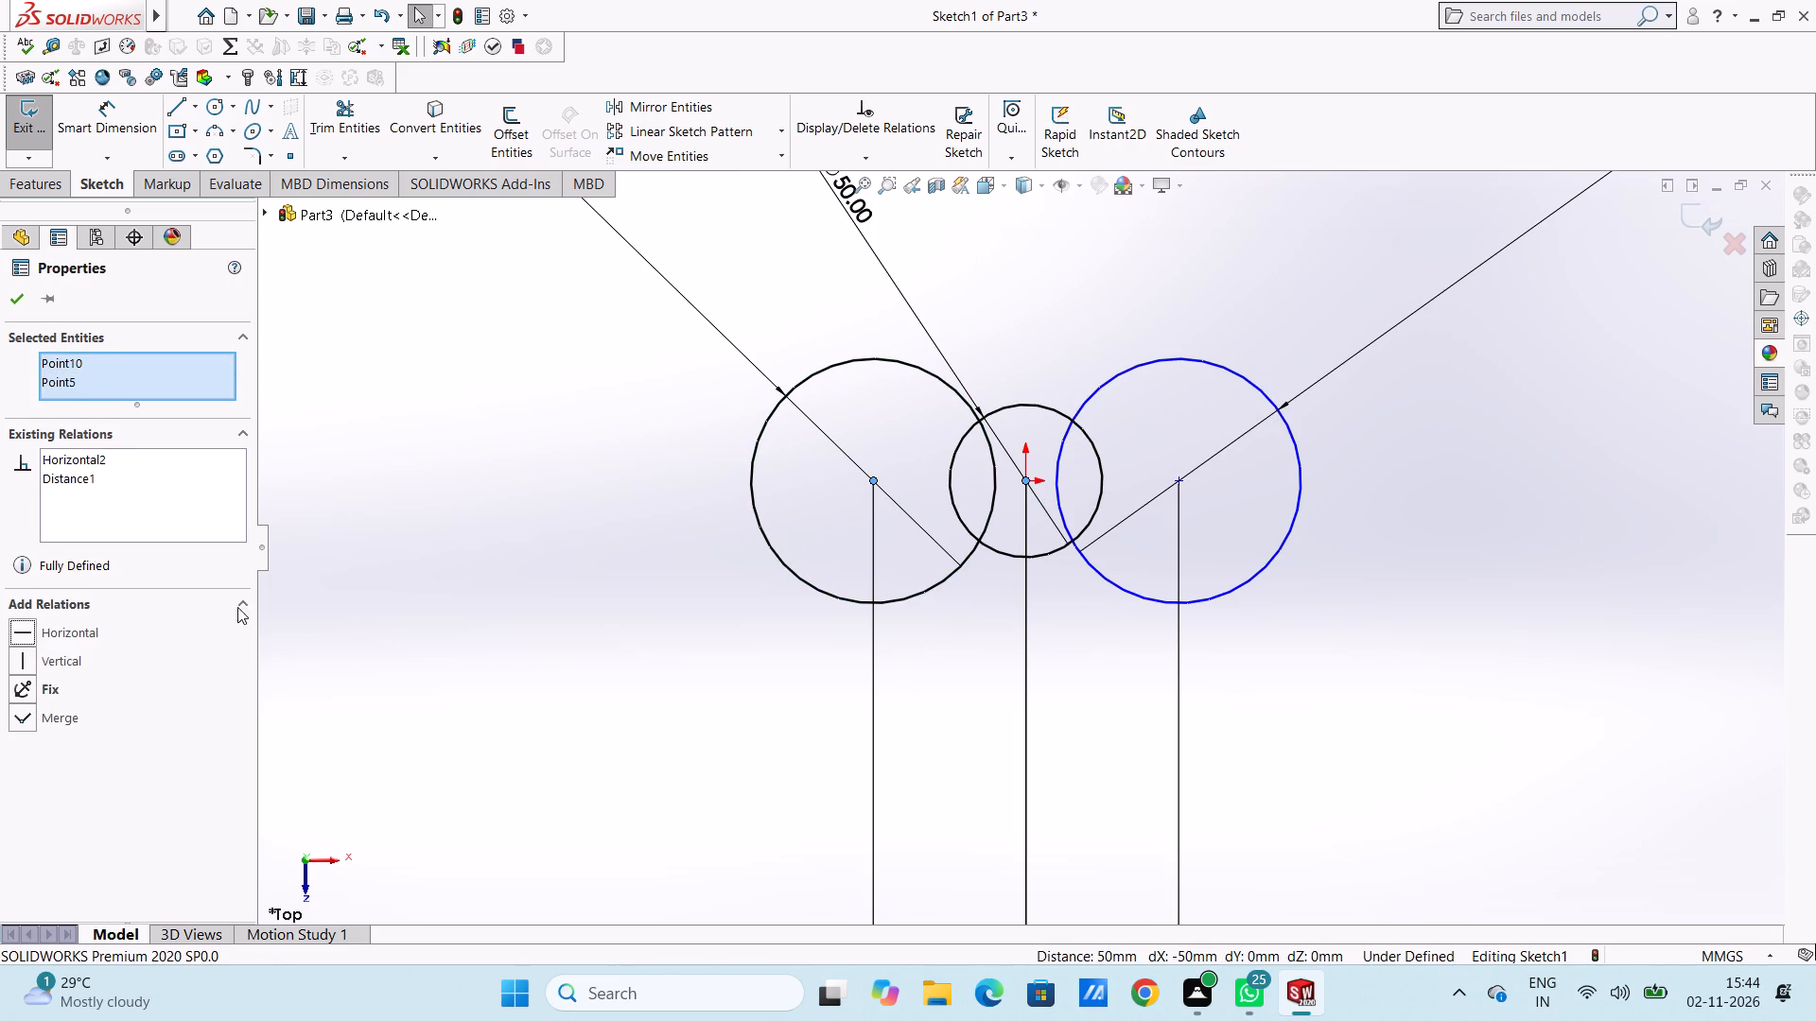
left_click(388, 539)
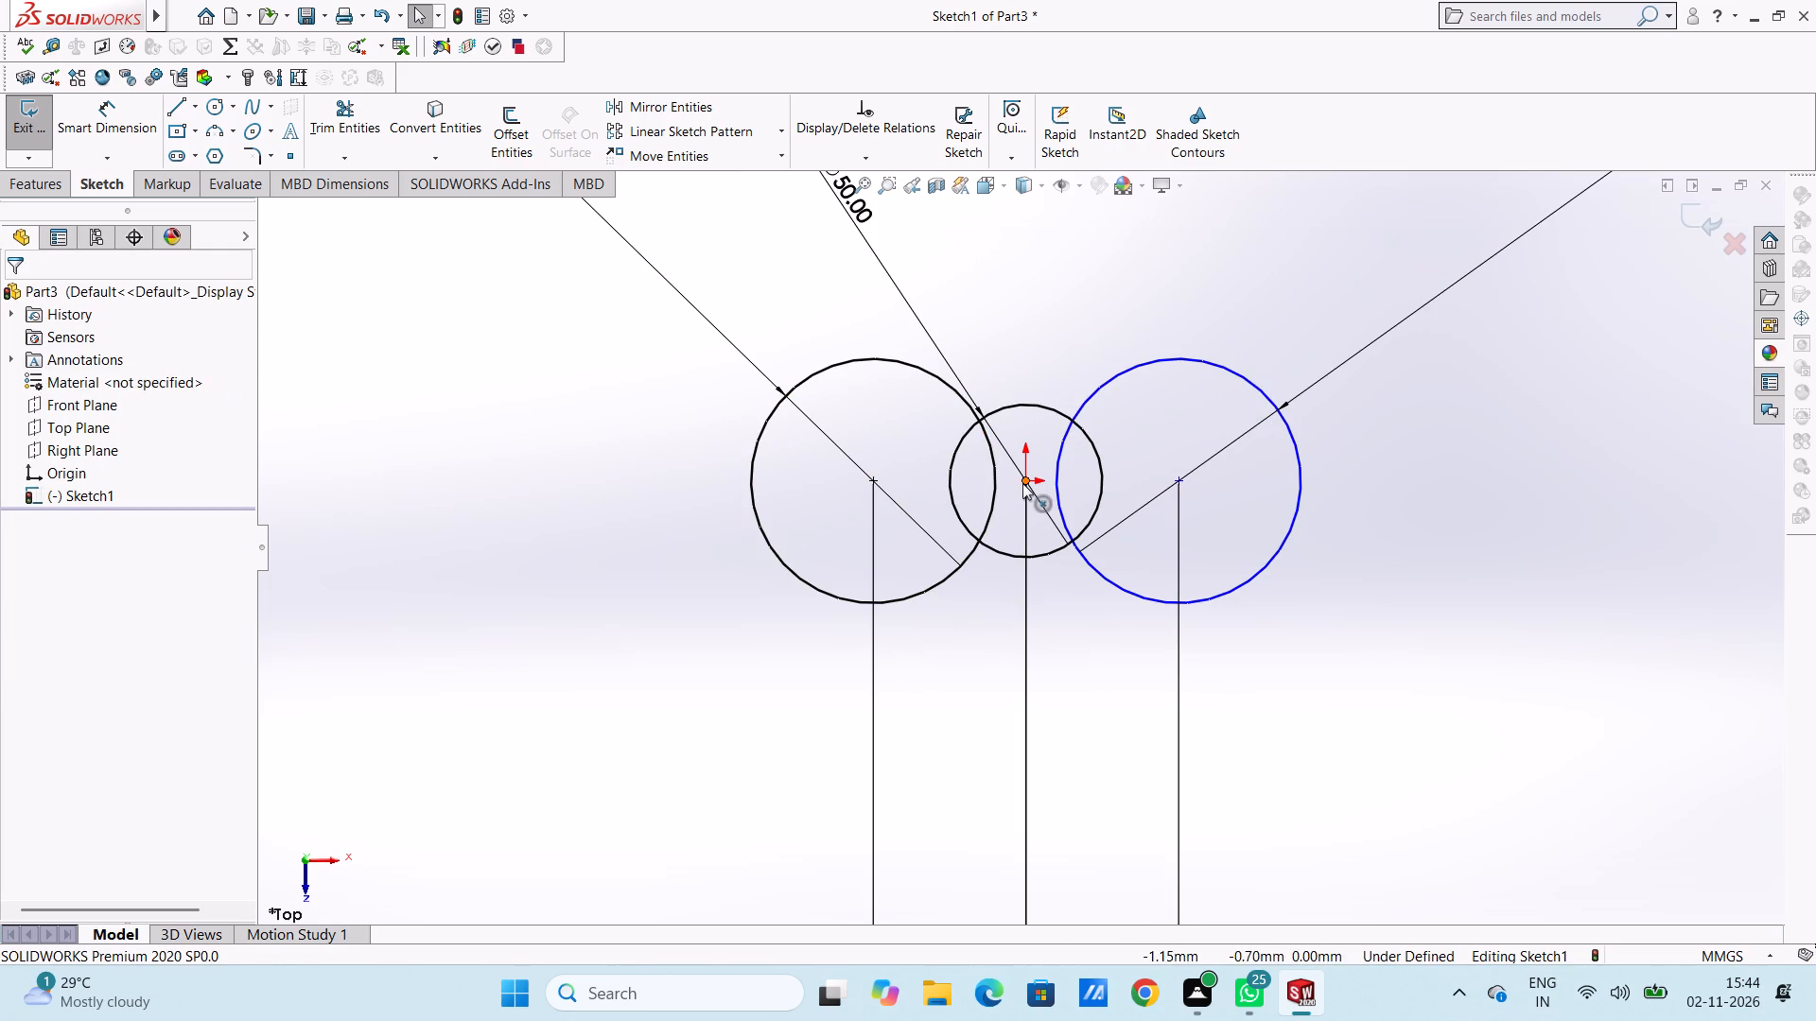
left_click(1022, 483)
left_click(1177, 481, "ctrl")
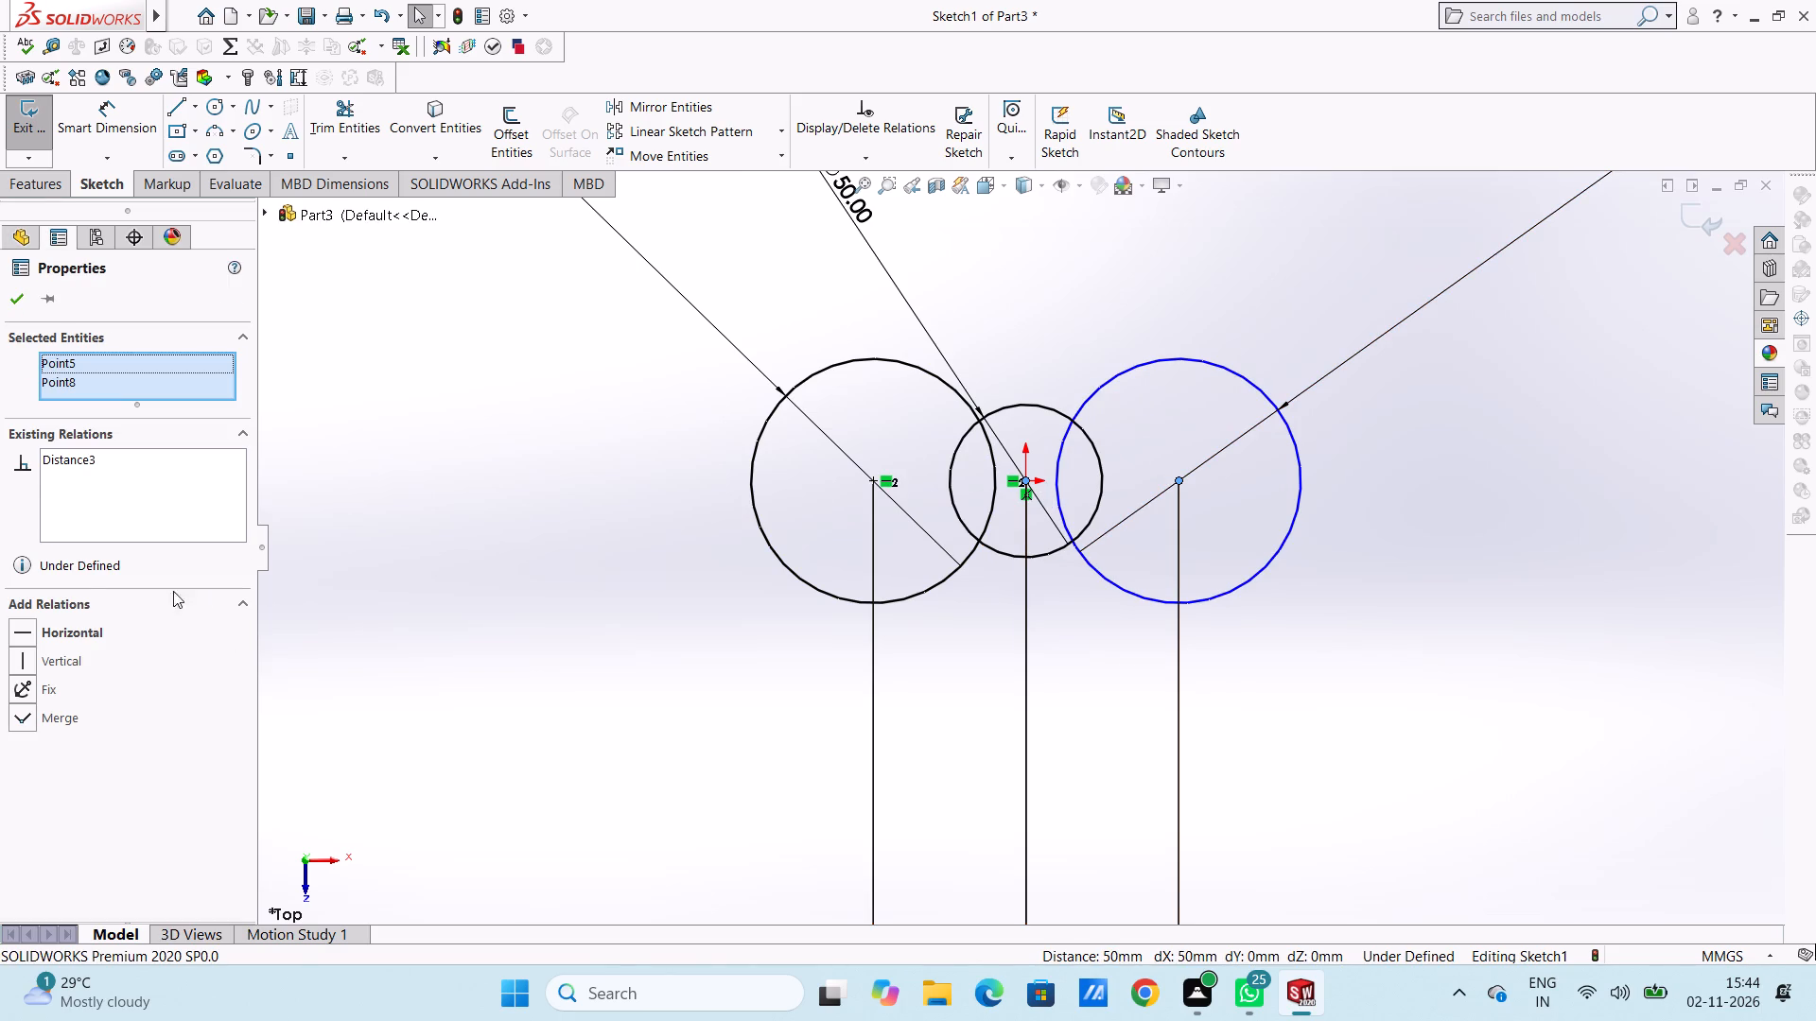
left_click(59, 637)
left_click(509, 570)
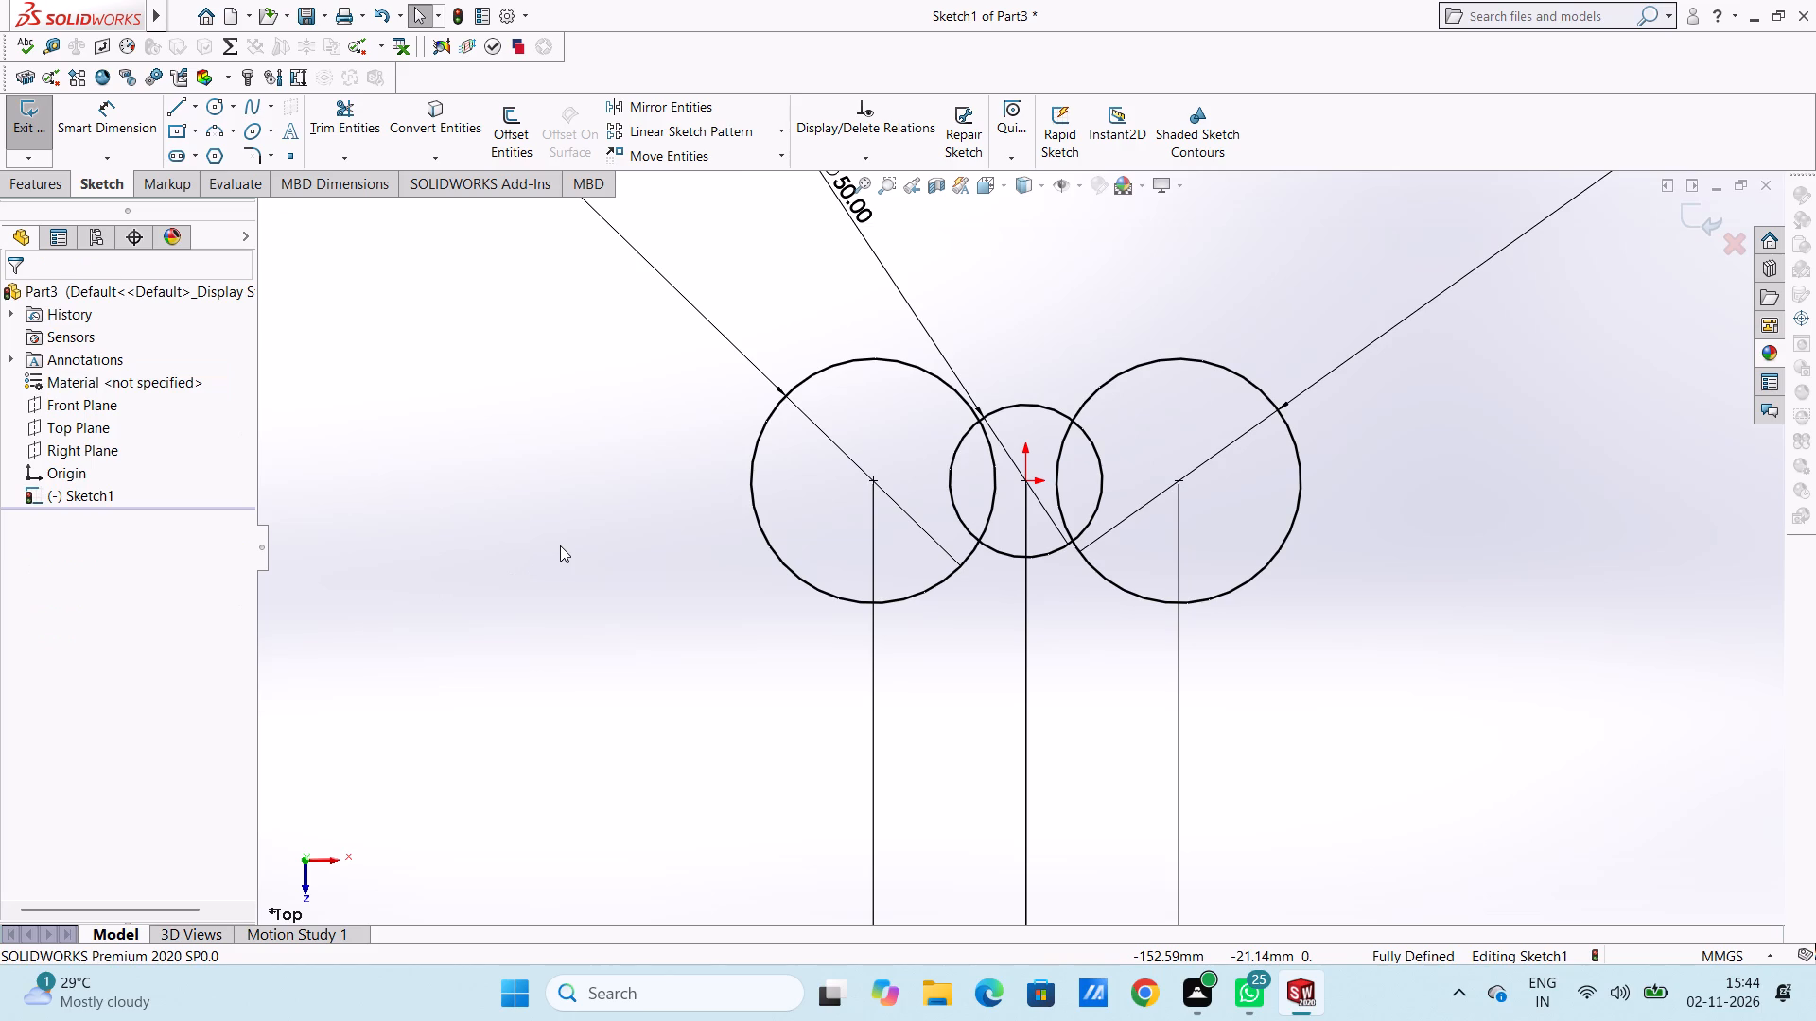
Sketch a 100 mm horizontal line joining the topmost points of the two outer circles.
scroll(1179, 481, "up", 3)
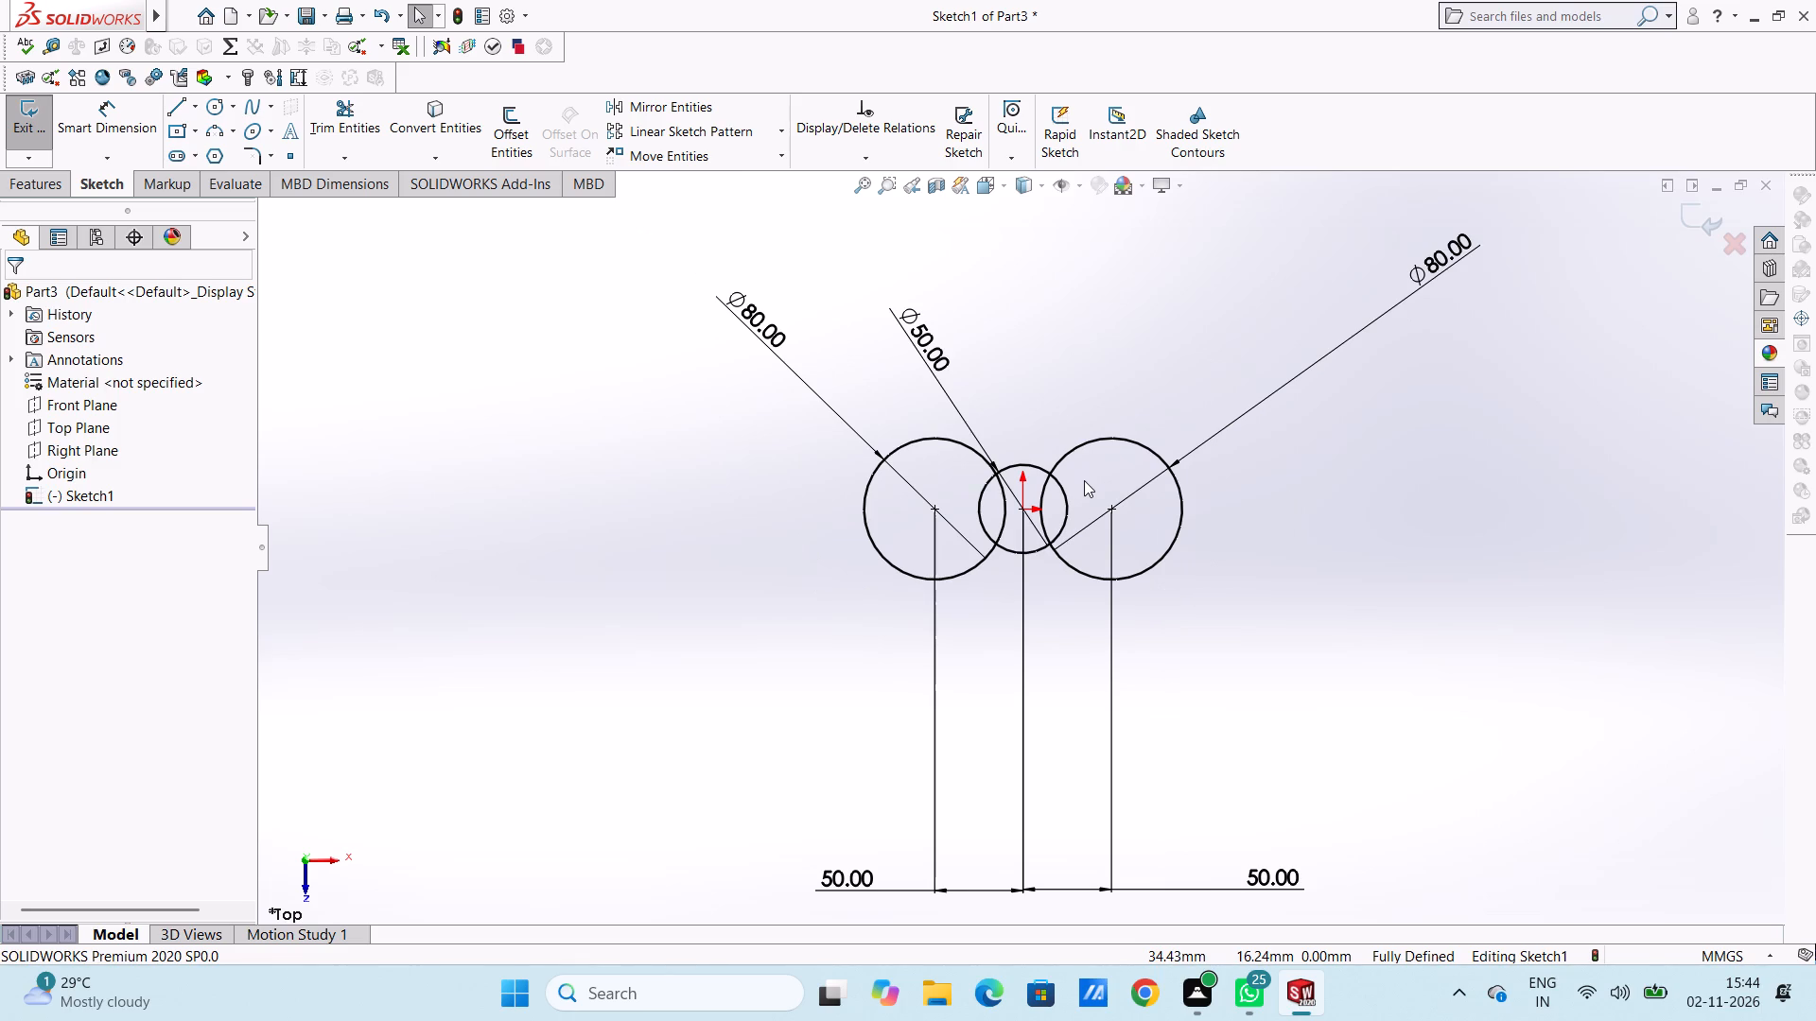
scroll(1065, 569, "up", 2)
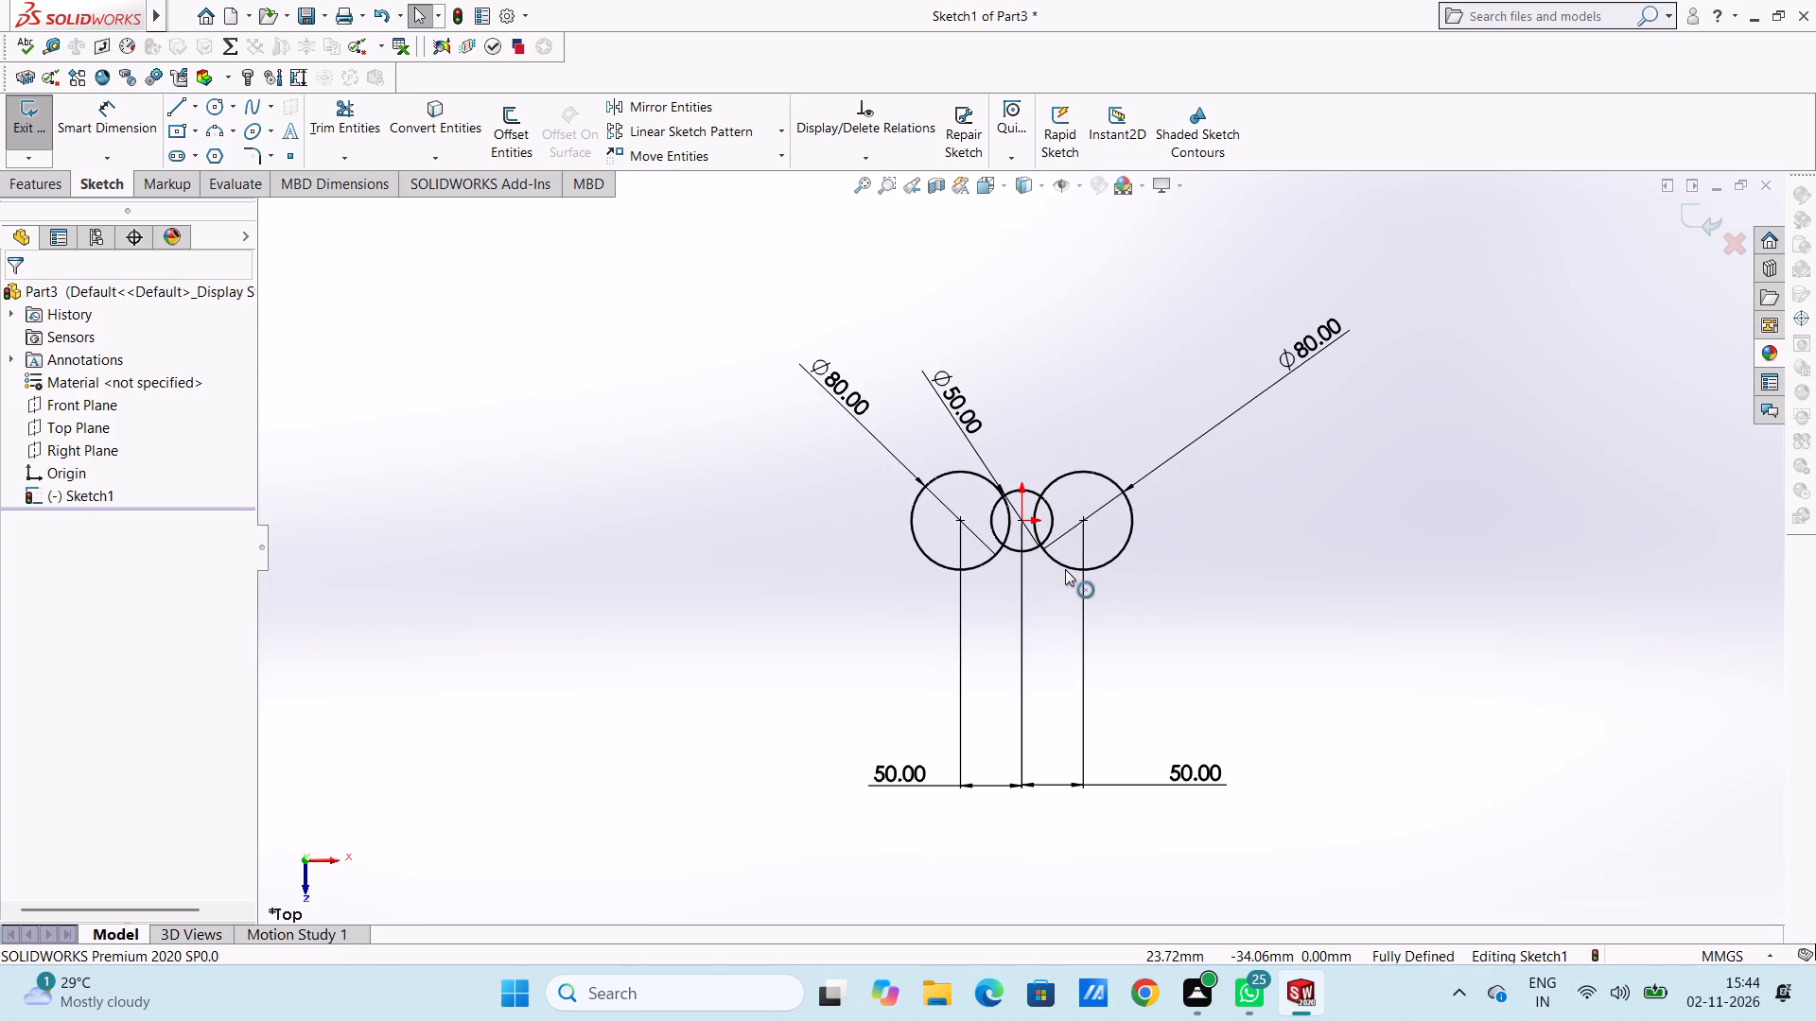
scroll(1056, 568, "down", 2)
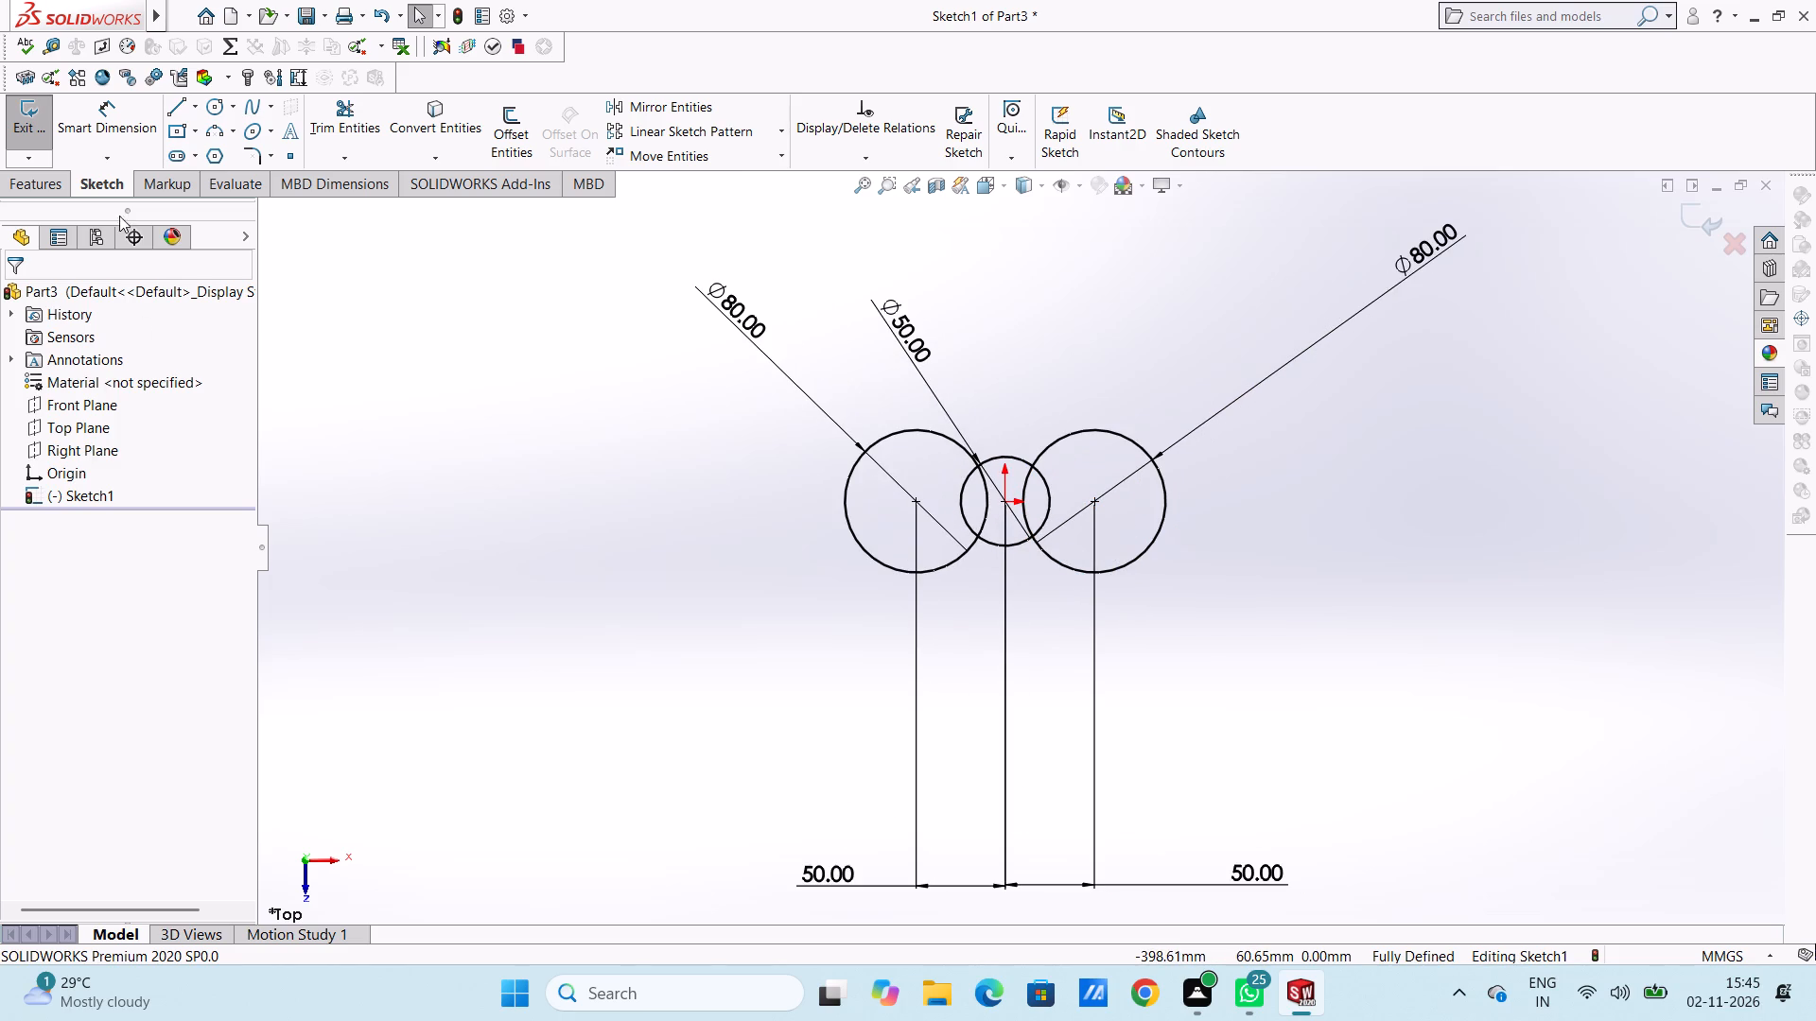
left_click(166, 109)
scroll(985, 475, "down", 2)
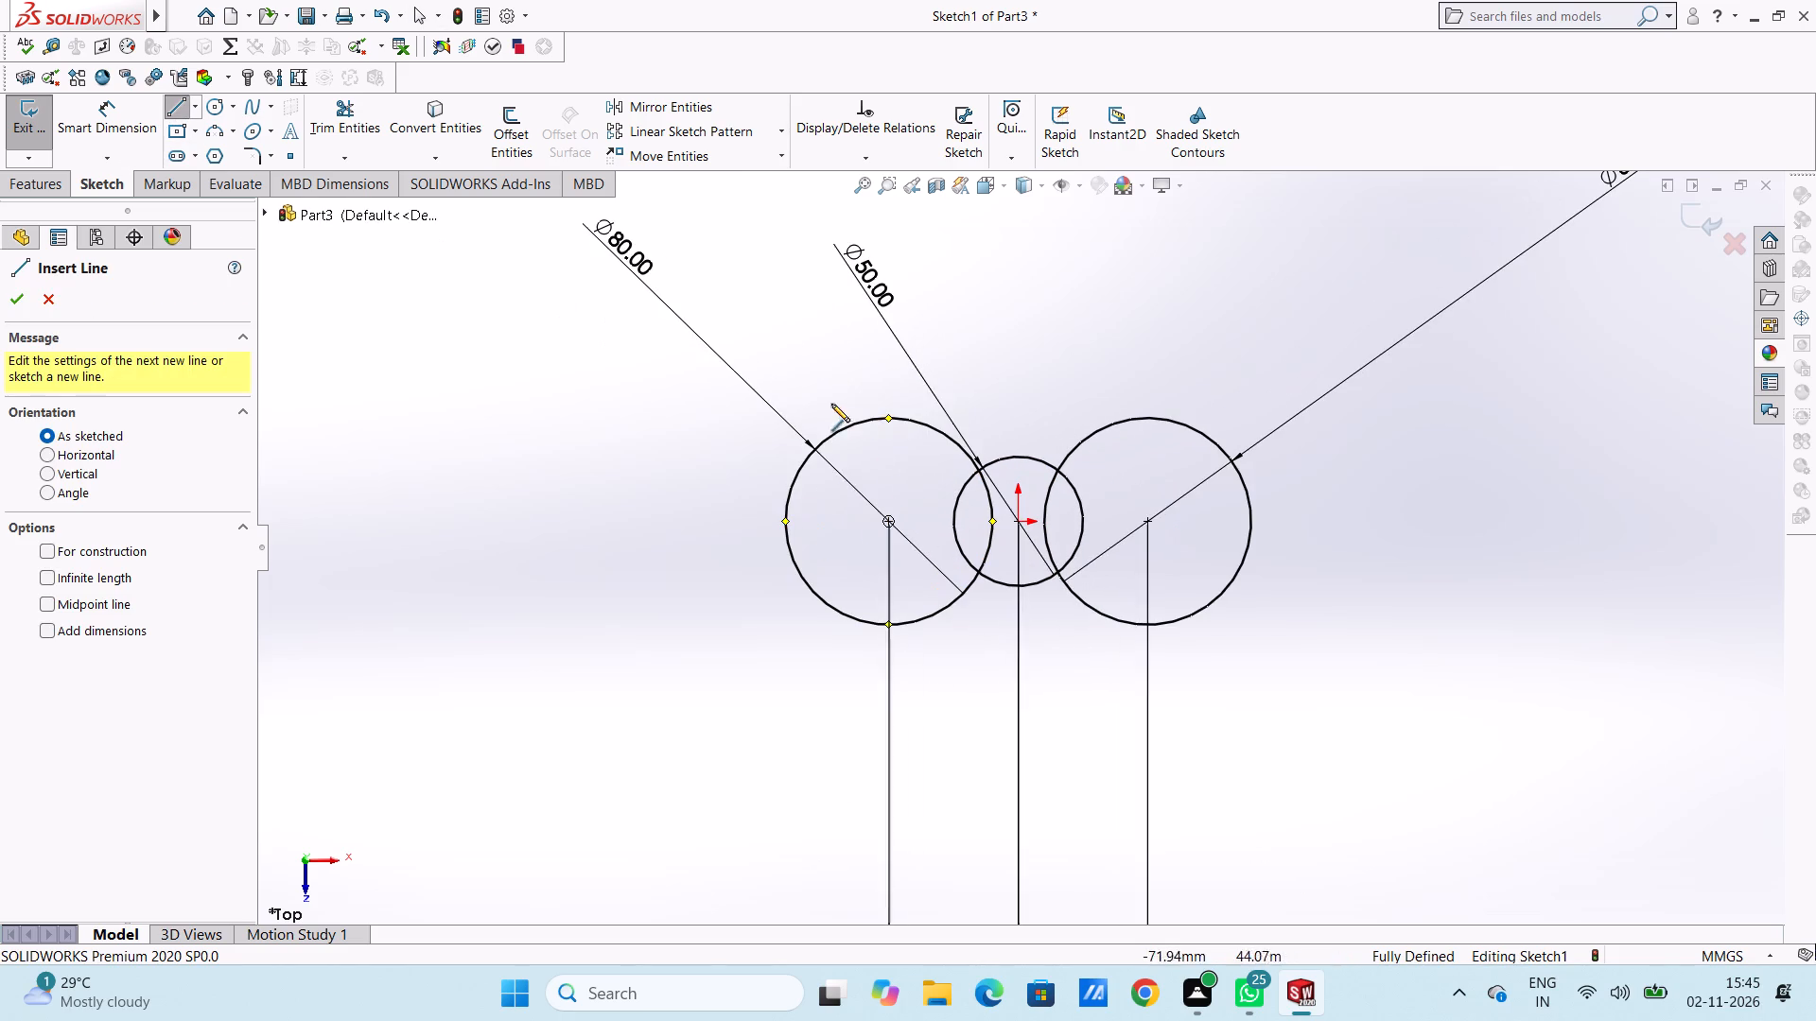
left_click(885, 417)
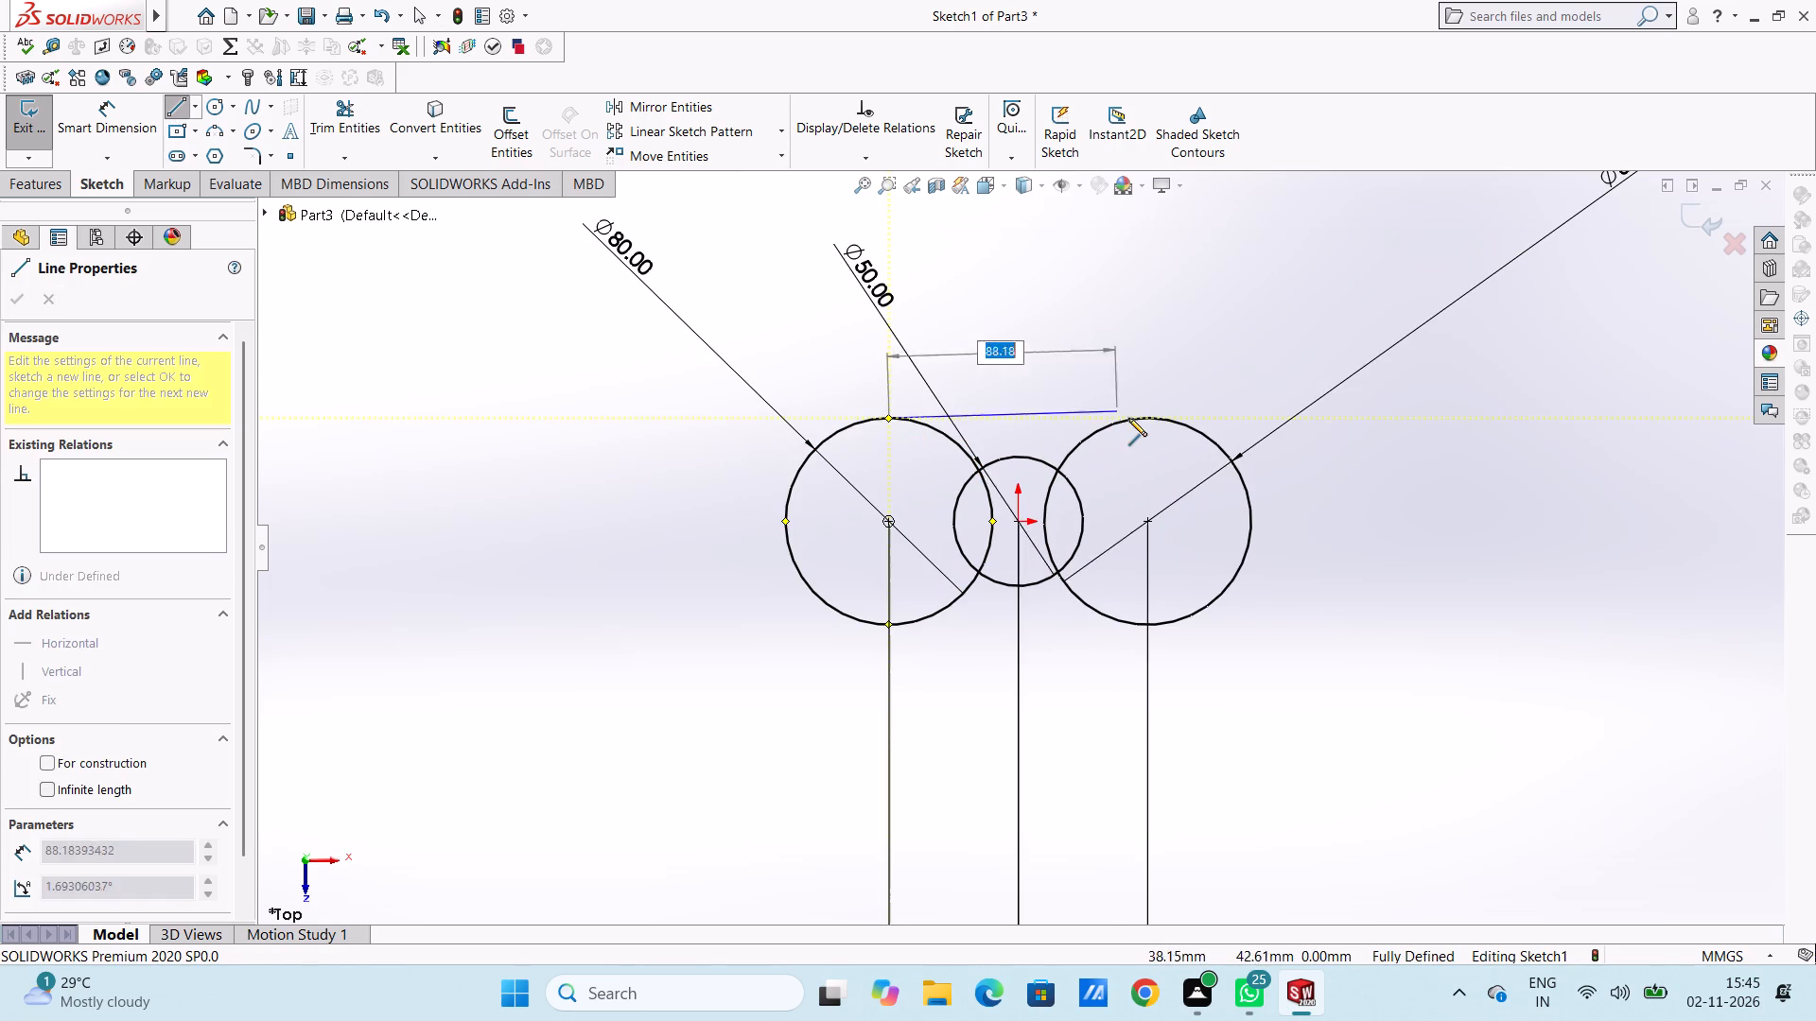
left_click(1146, 419)
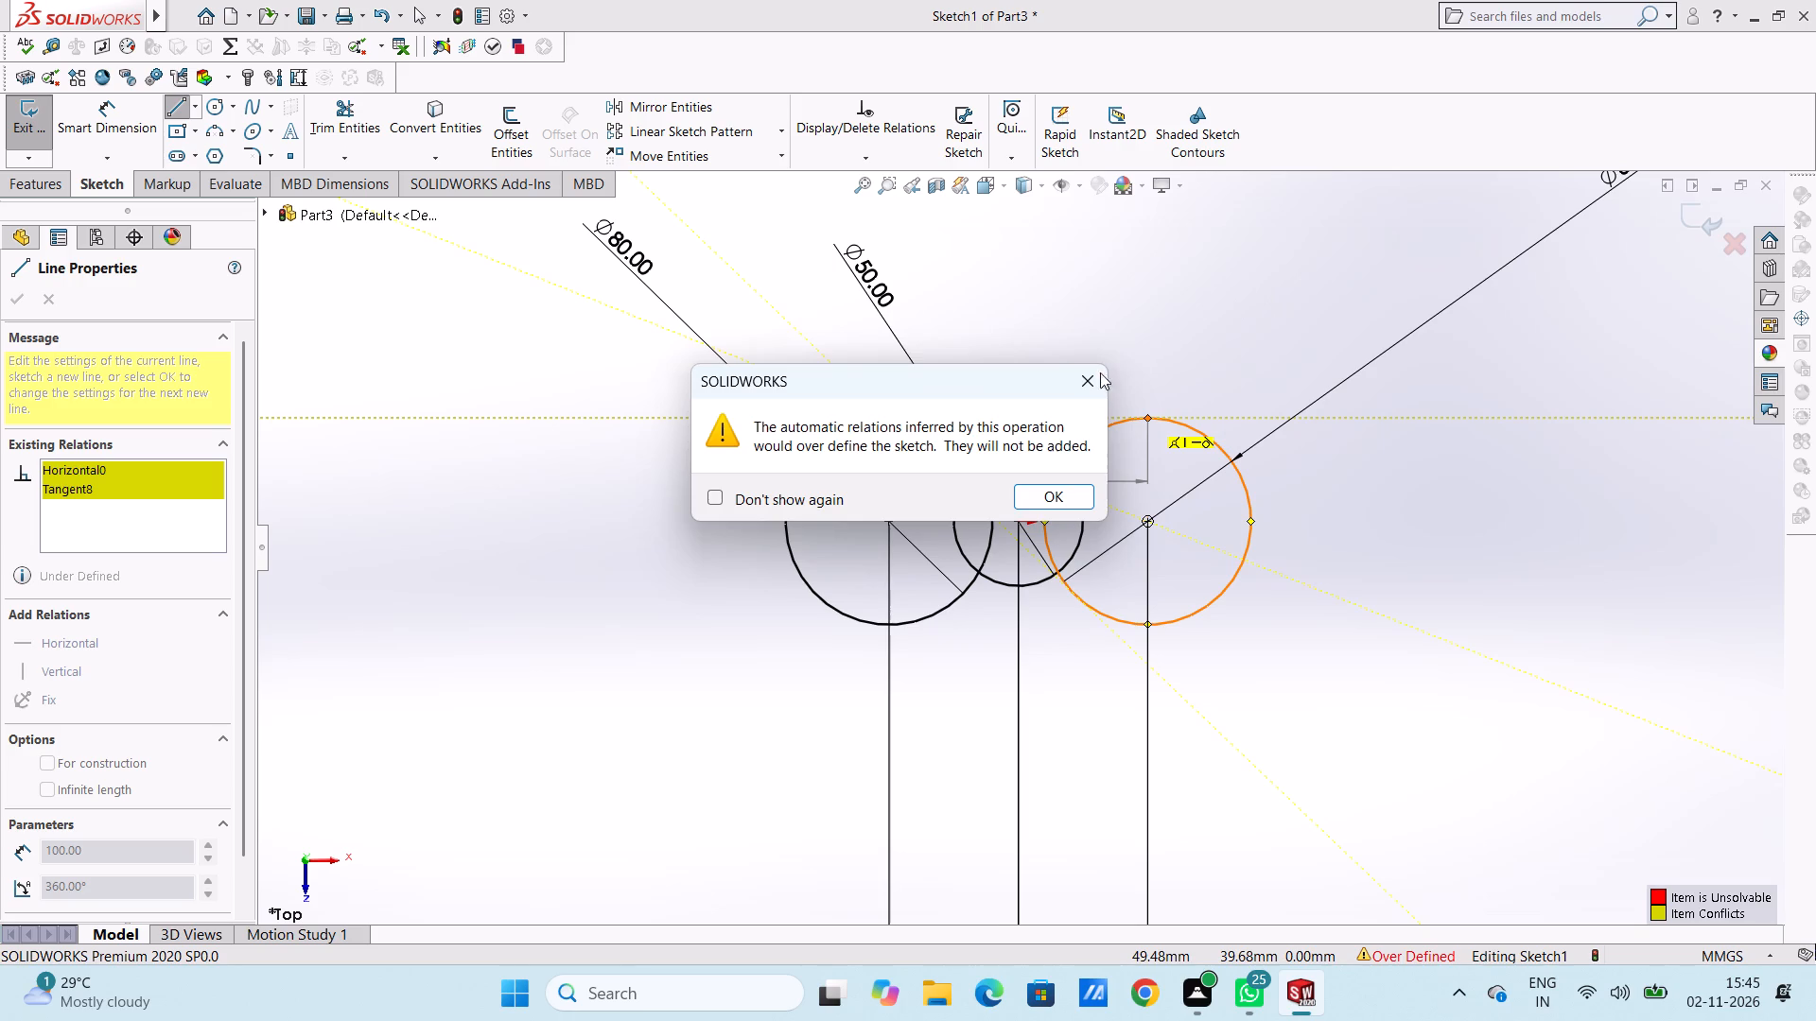
left_click(1076, 381)
right_click(1300, 281)
left_click(1313, 291)
left_click(1245, 308)
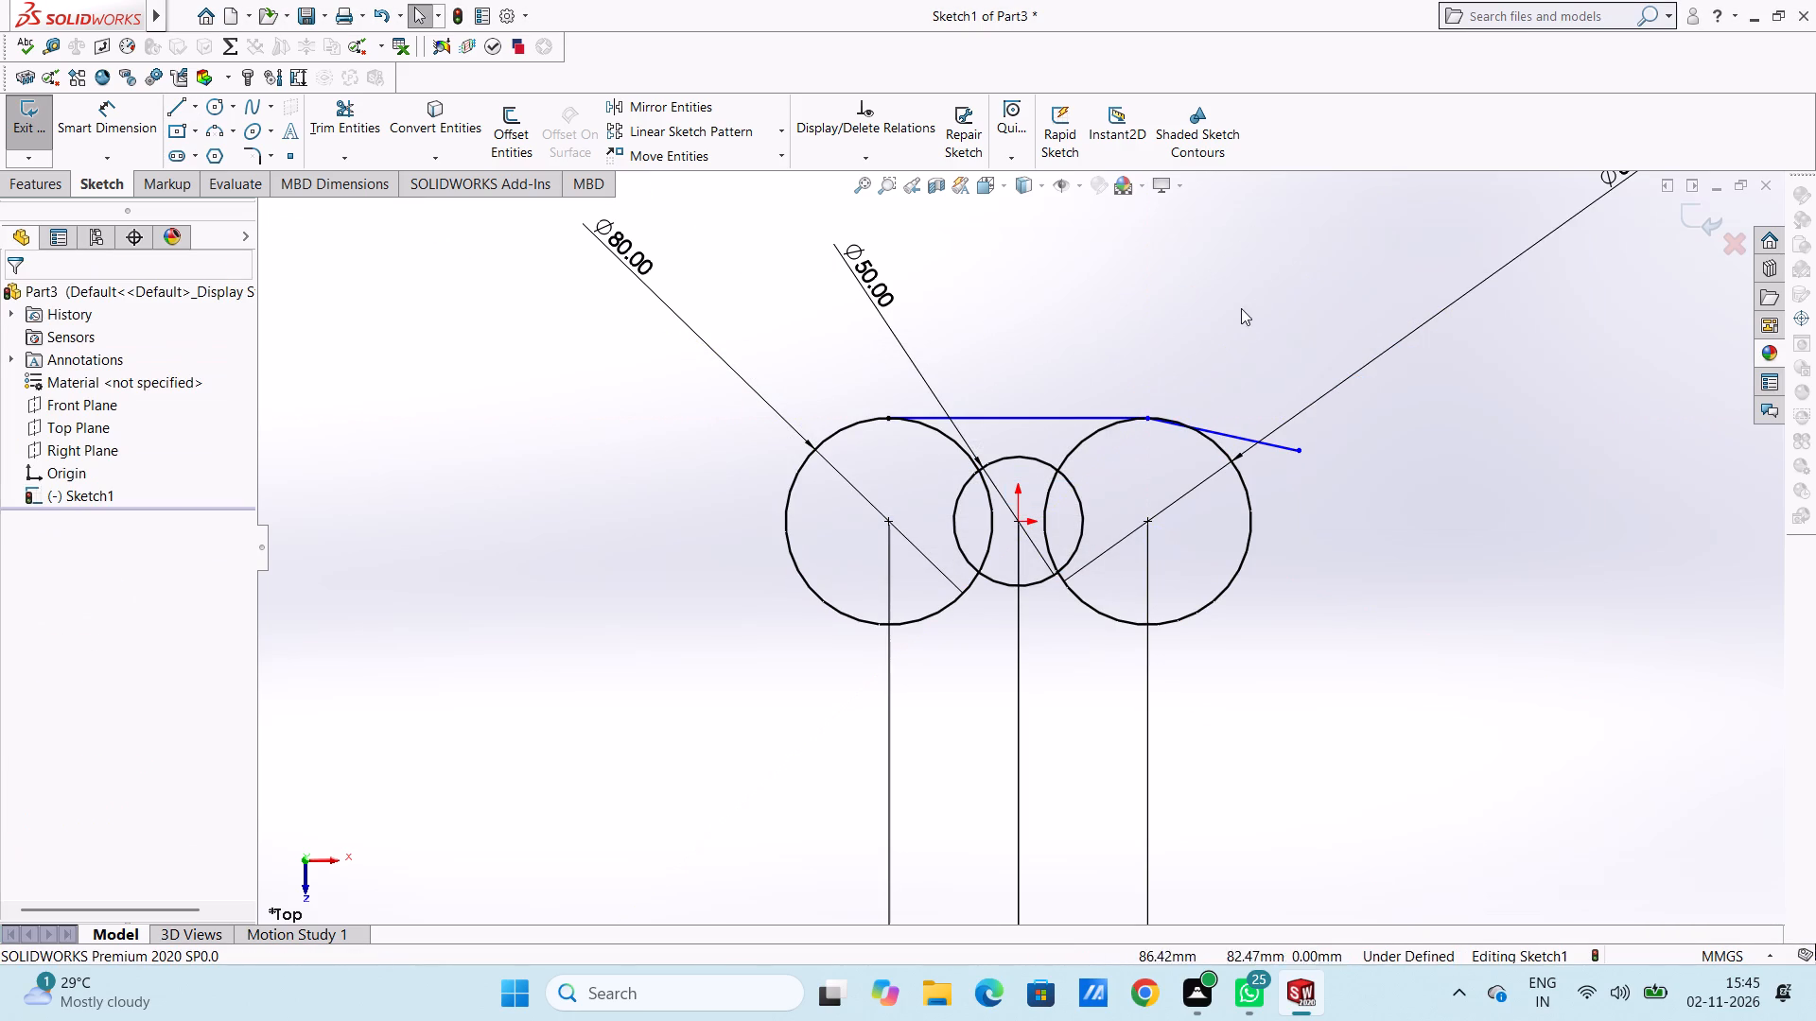
Delete the stray sloping segment that extends from the right end of the upper connecting line.
left_click(1283, 449)
right_click(1292, 261)
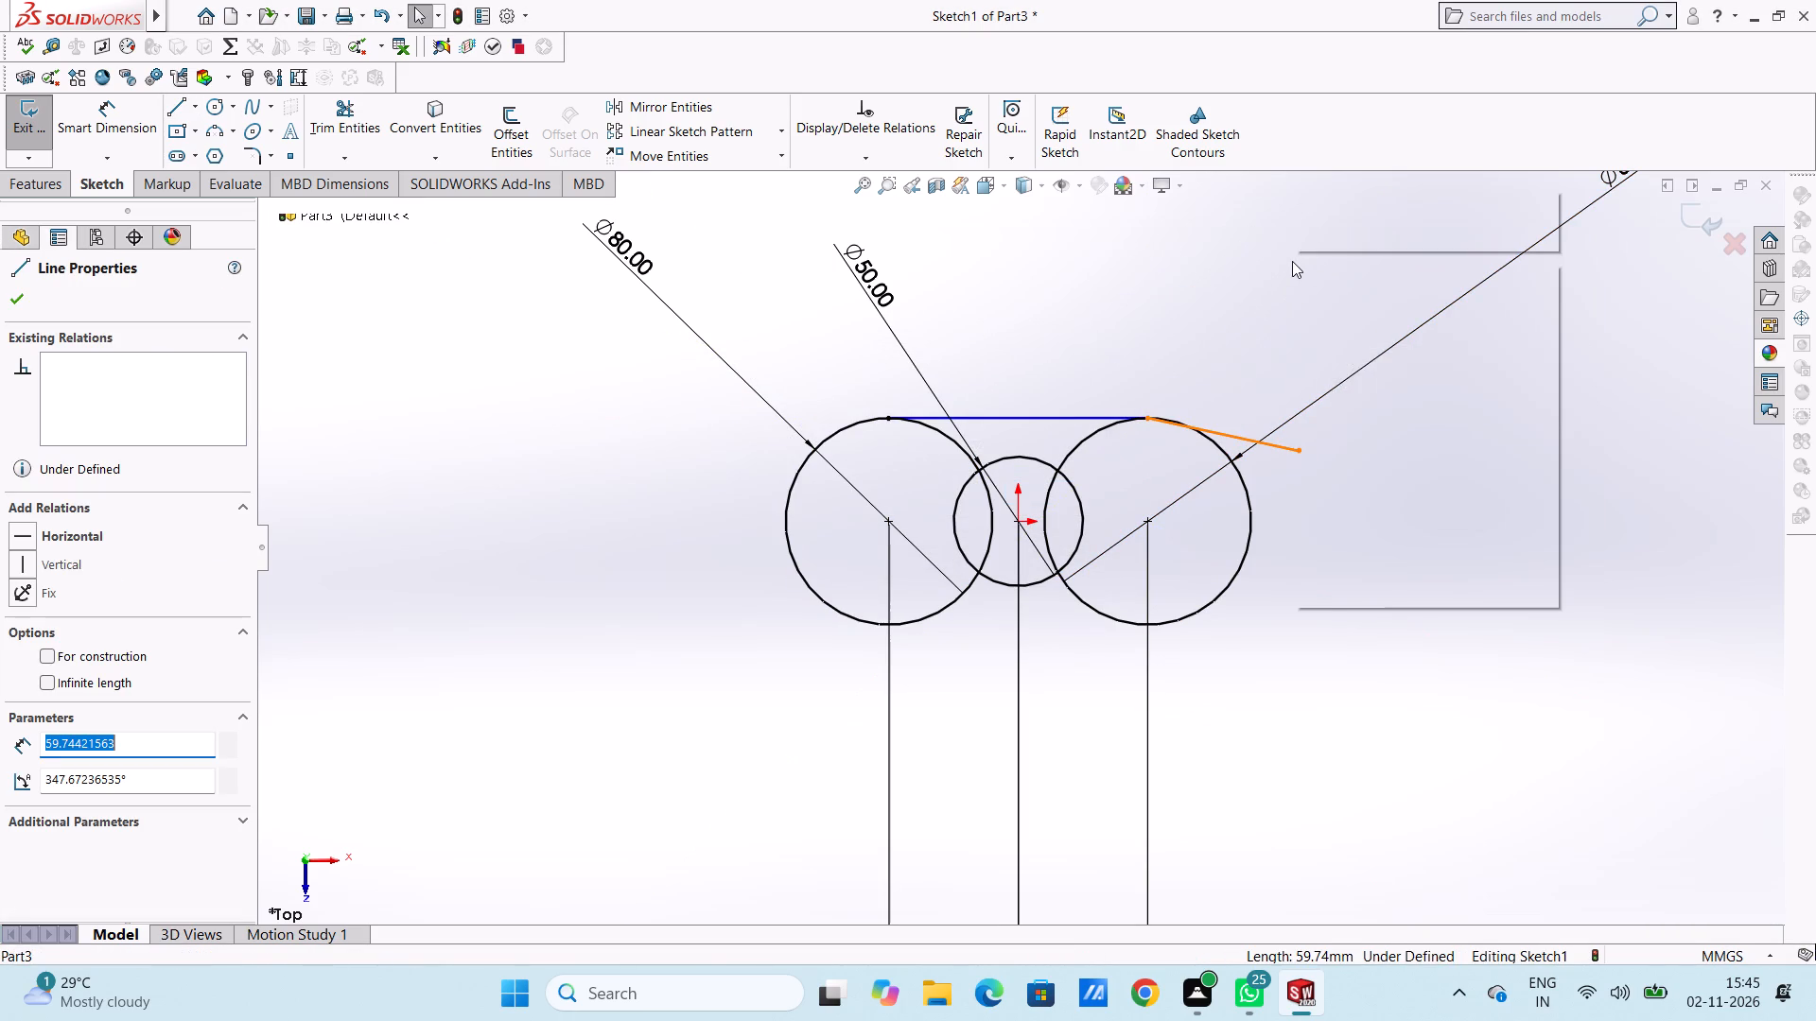
left_click(1340, 508)
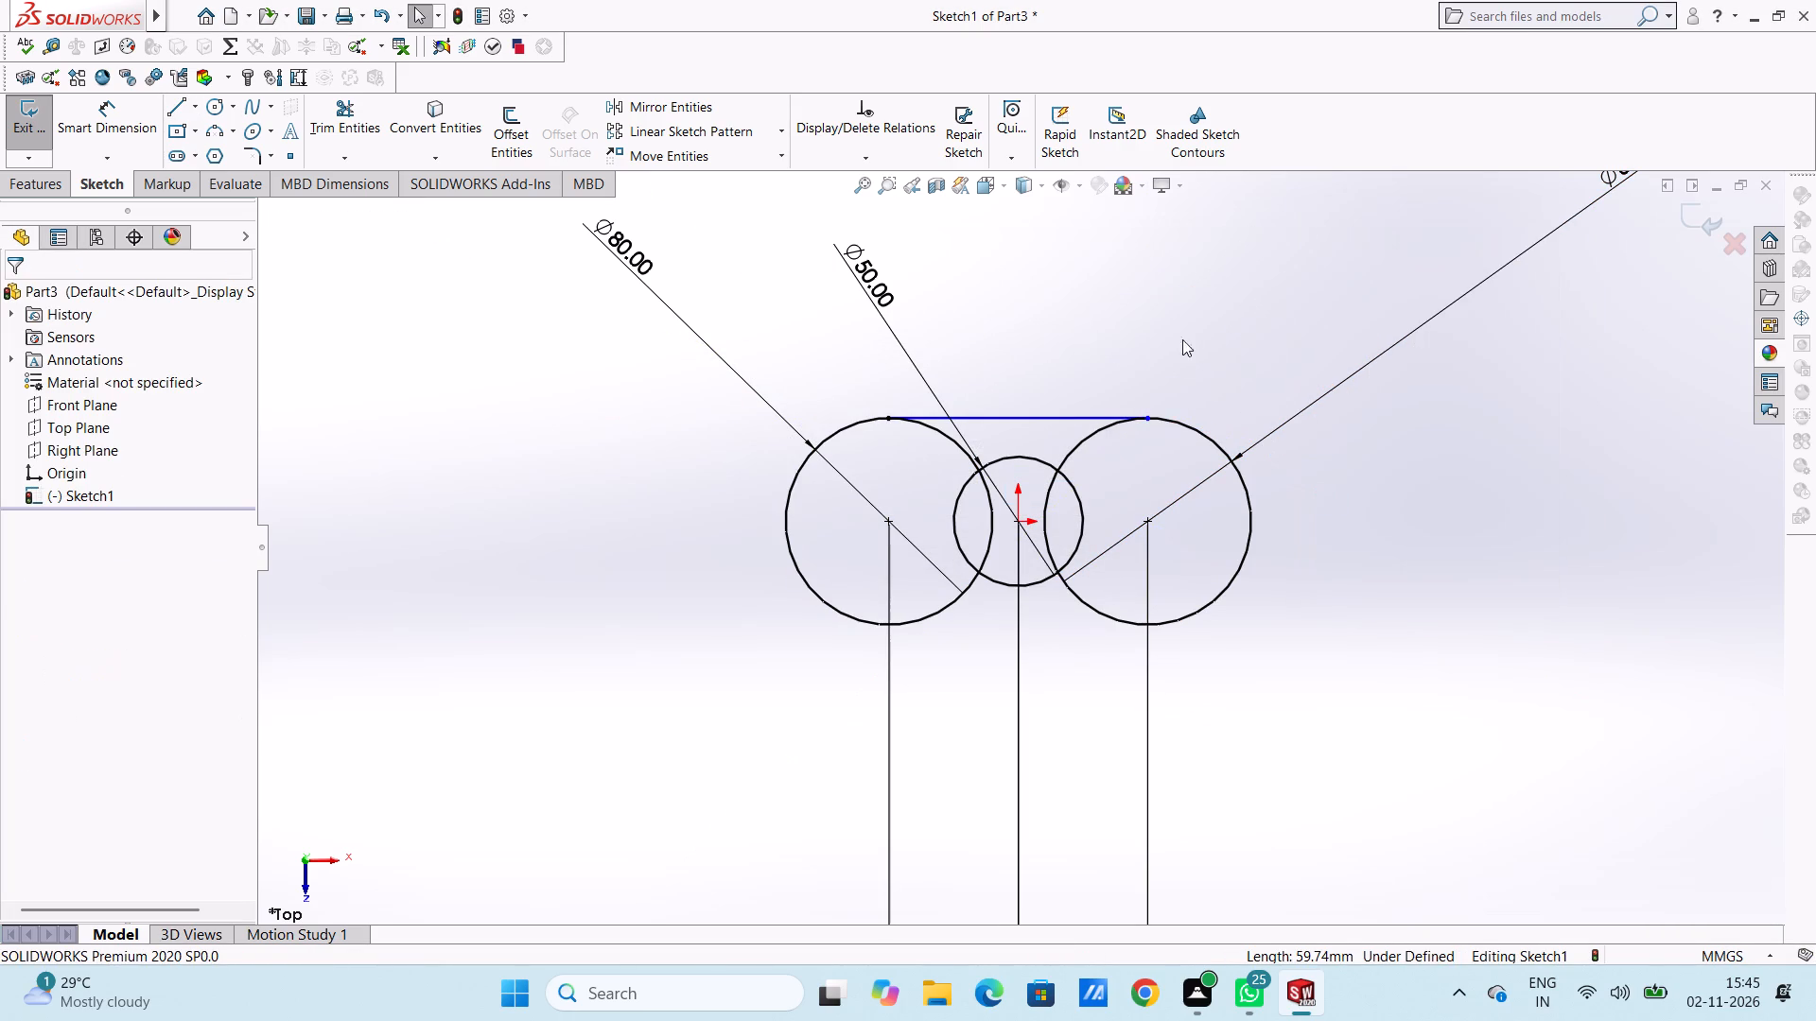
left_click(1178, 331)
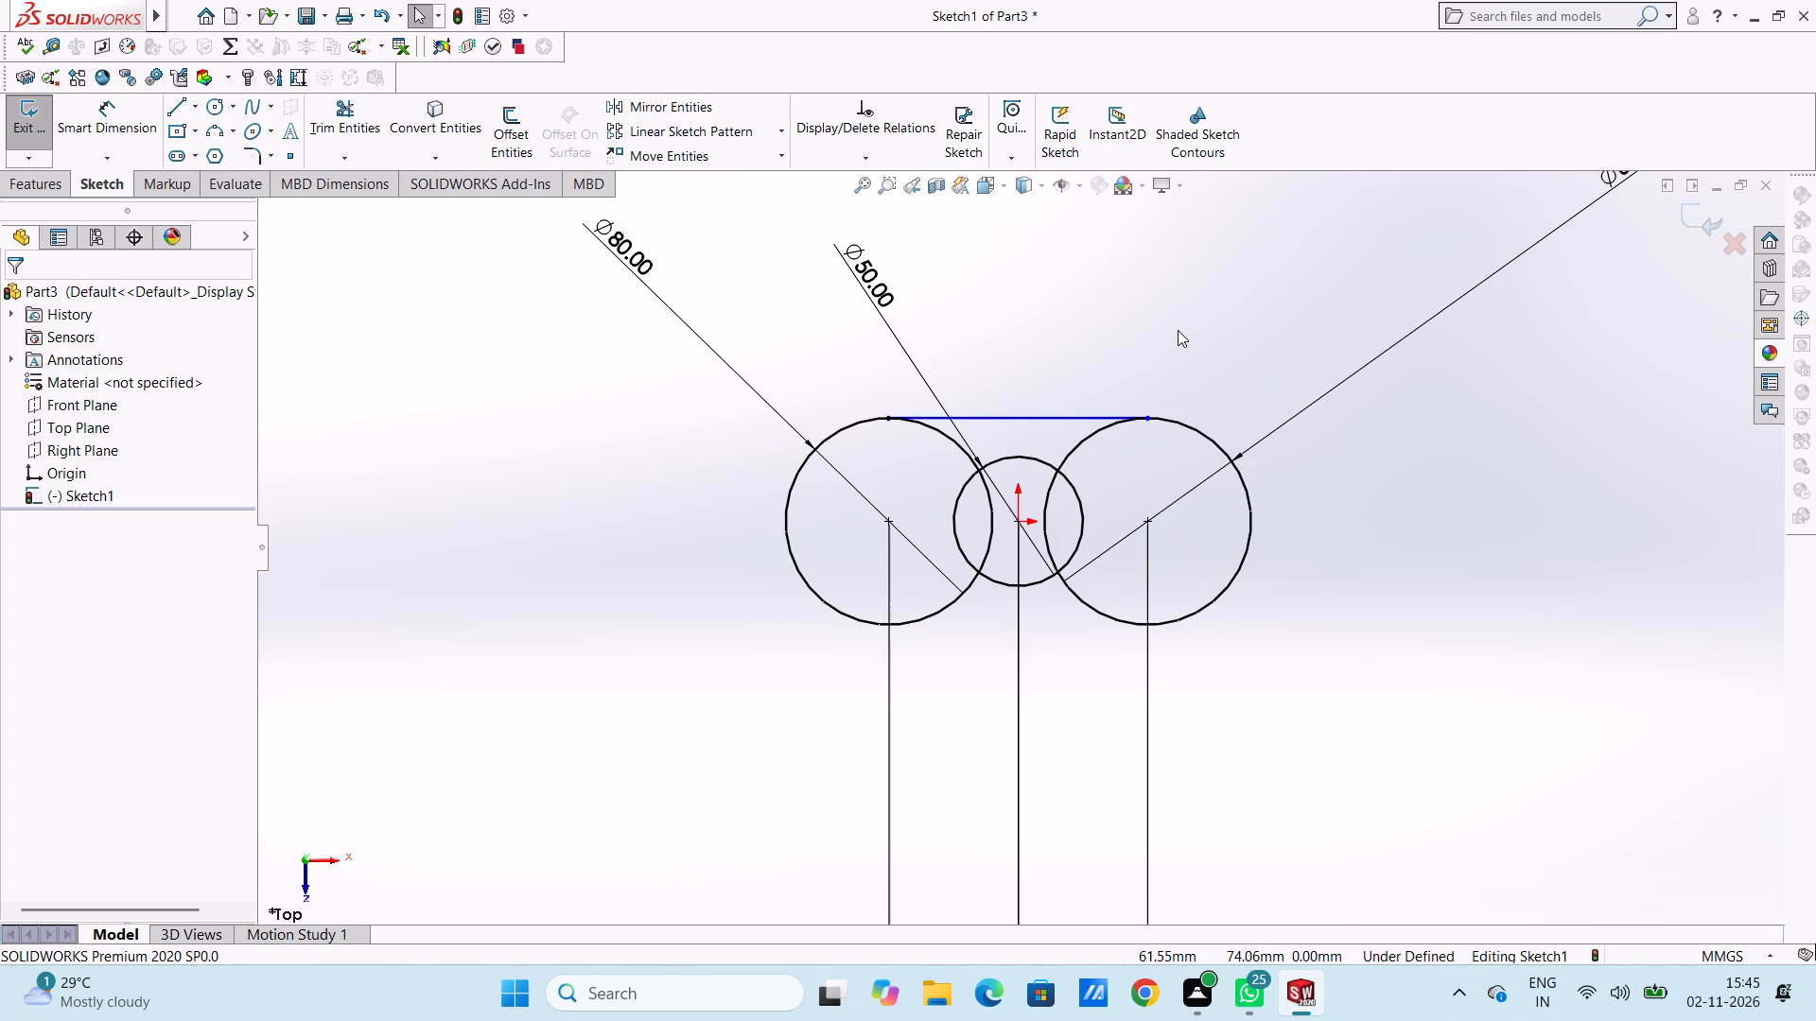
Sketch a 100 mm horizontal line joining the lowest points of the two outer circles.
left_click(175, 106)
left_click(893, 625)
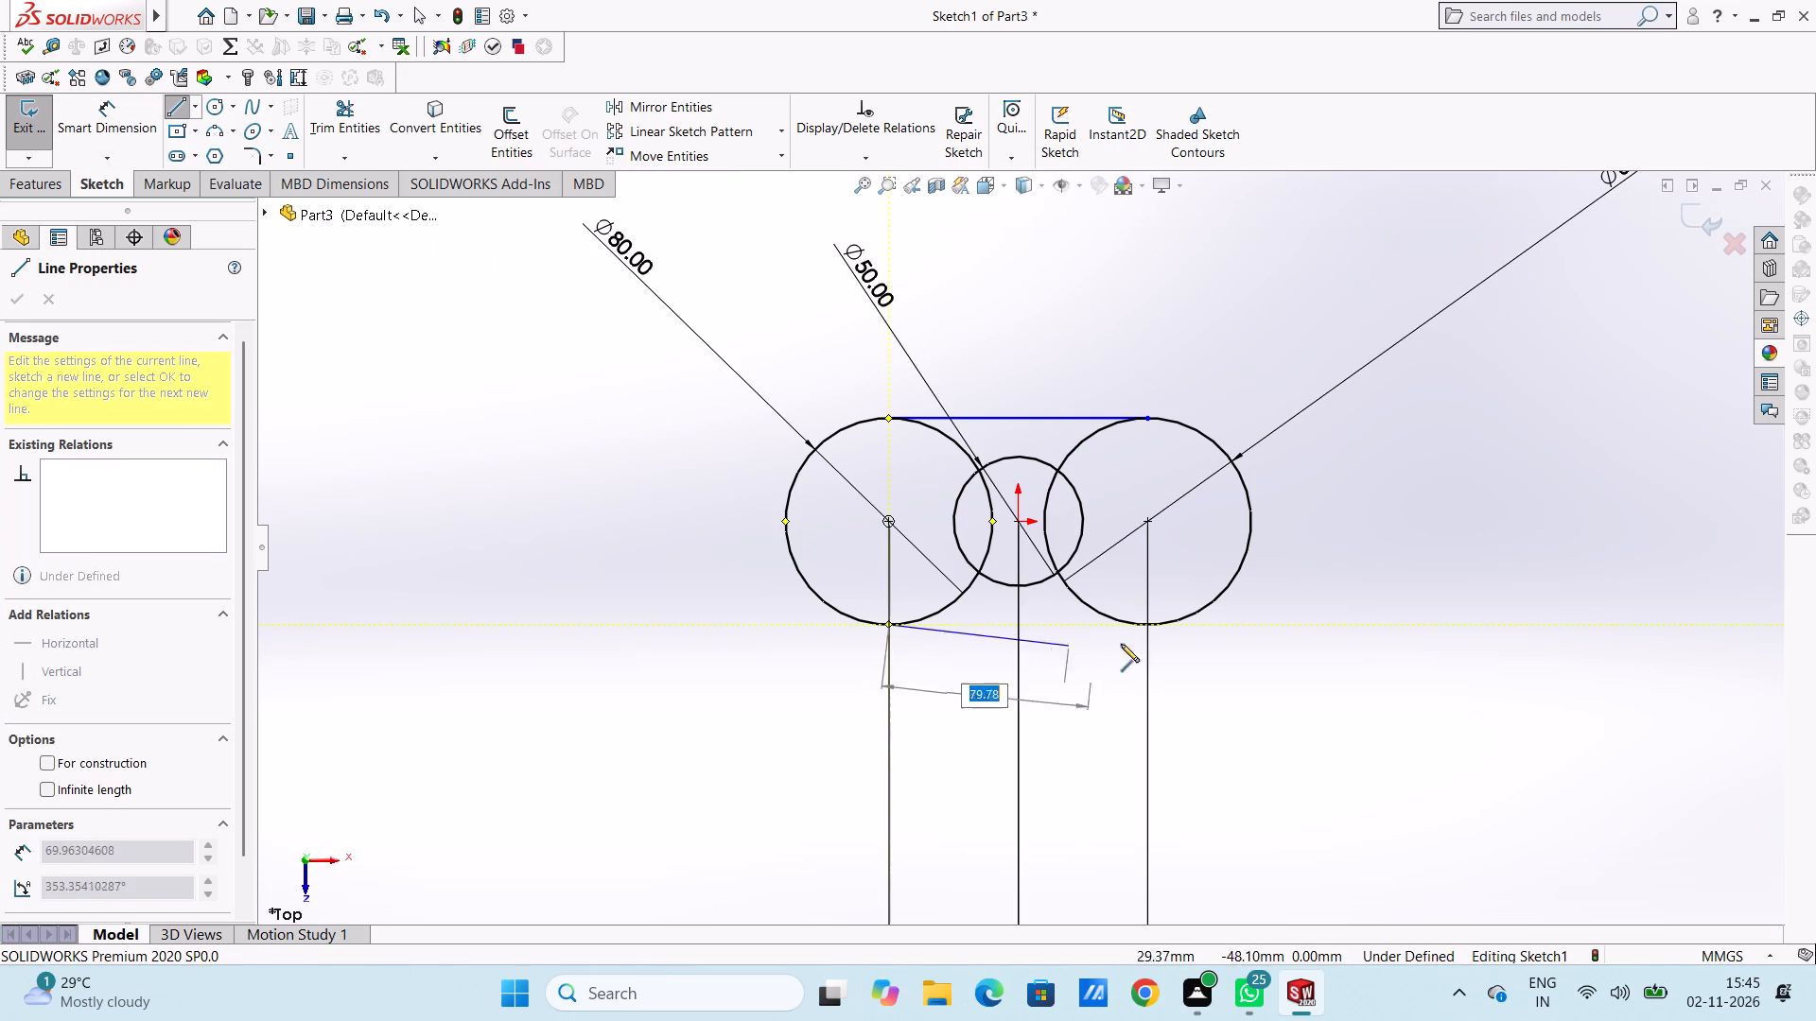
left_click(1151, 630)
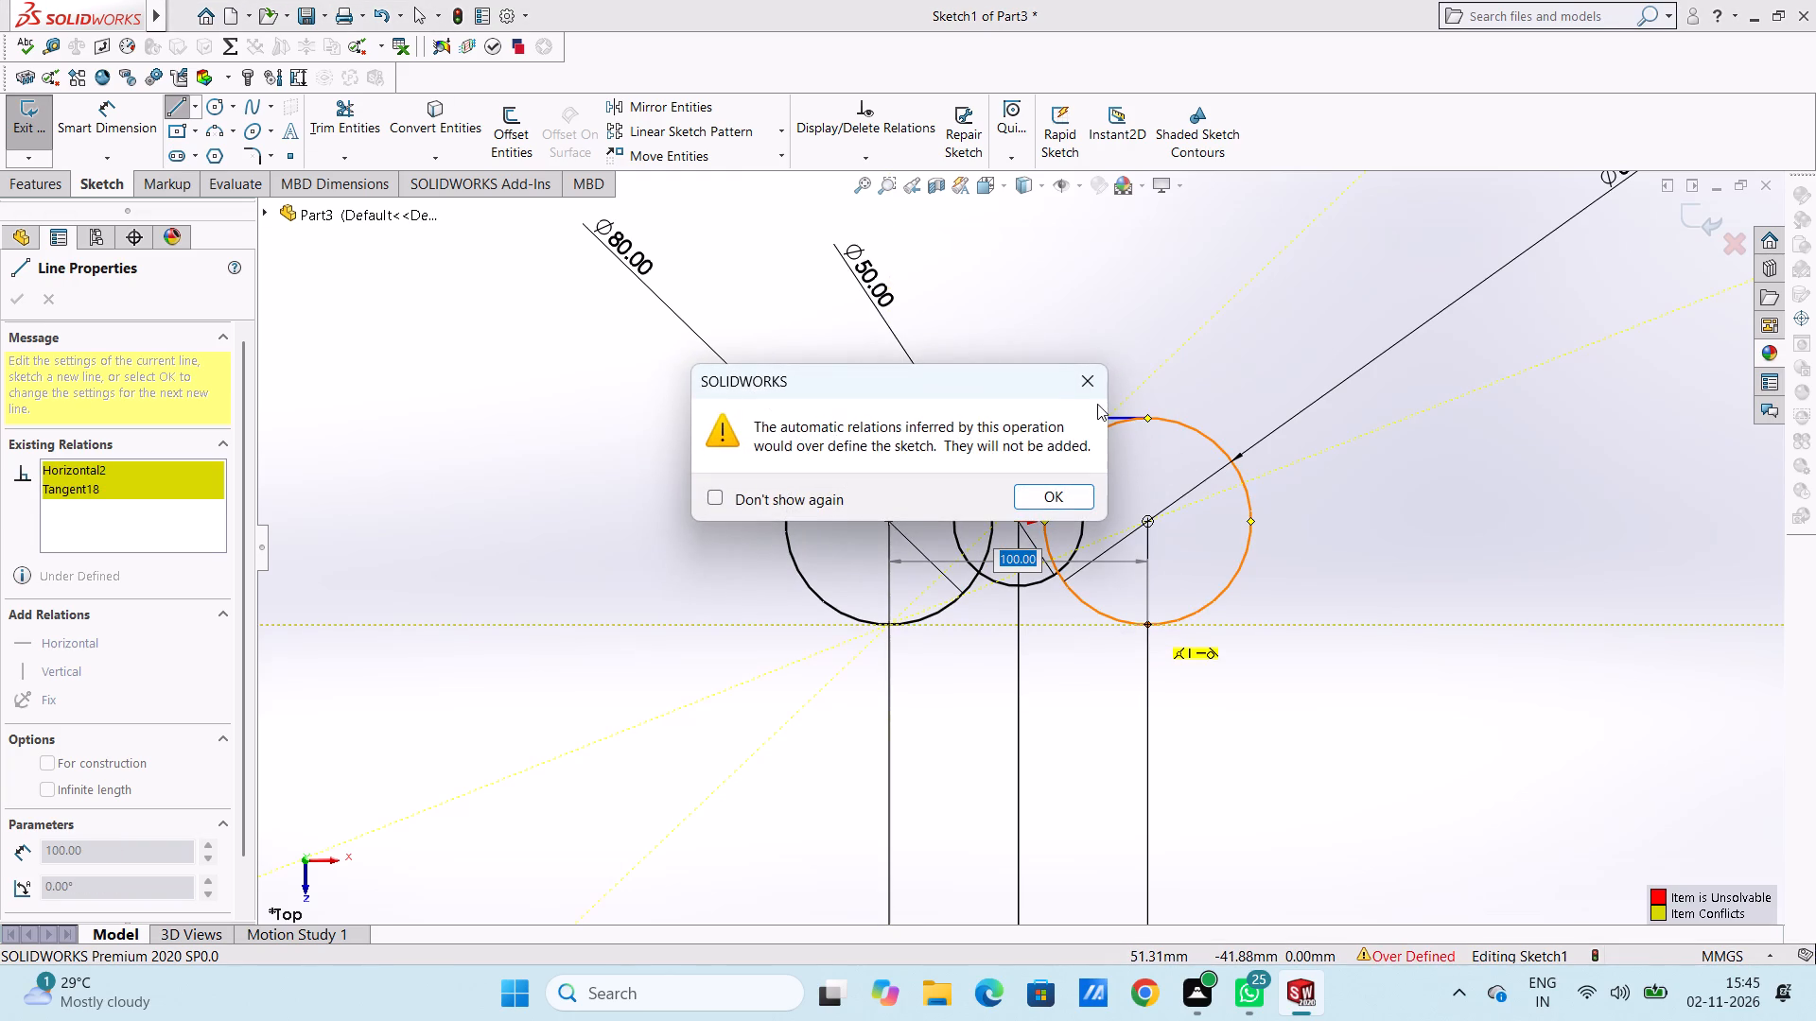
left_click(1085, 376)
right_click(1435, 404)
left_click(1446, 422)
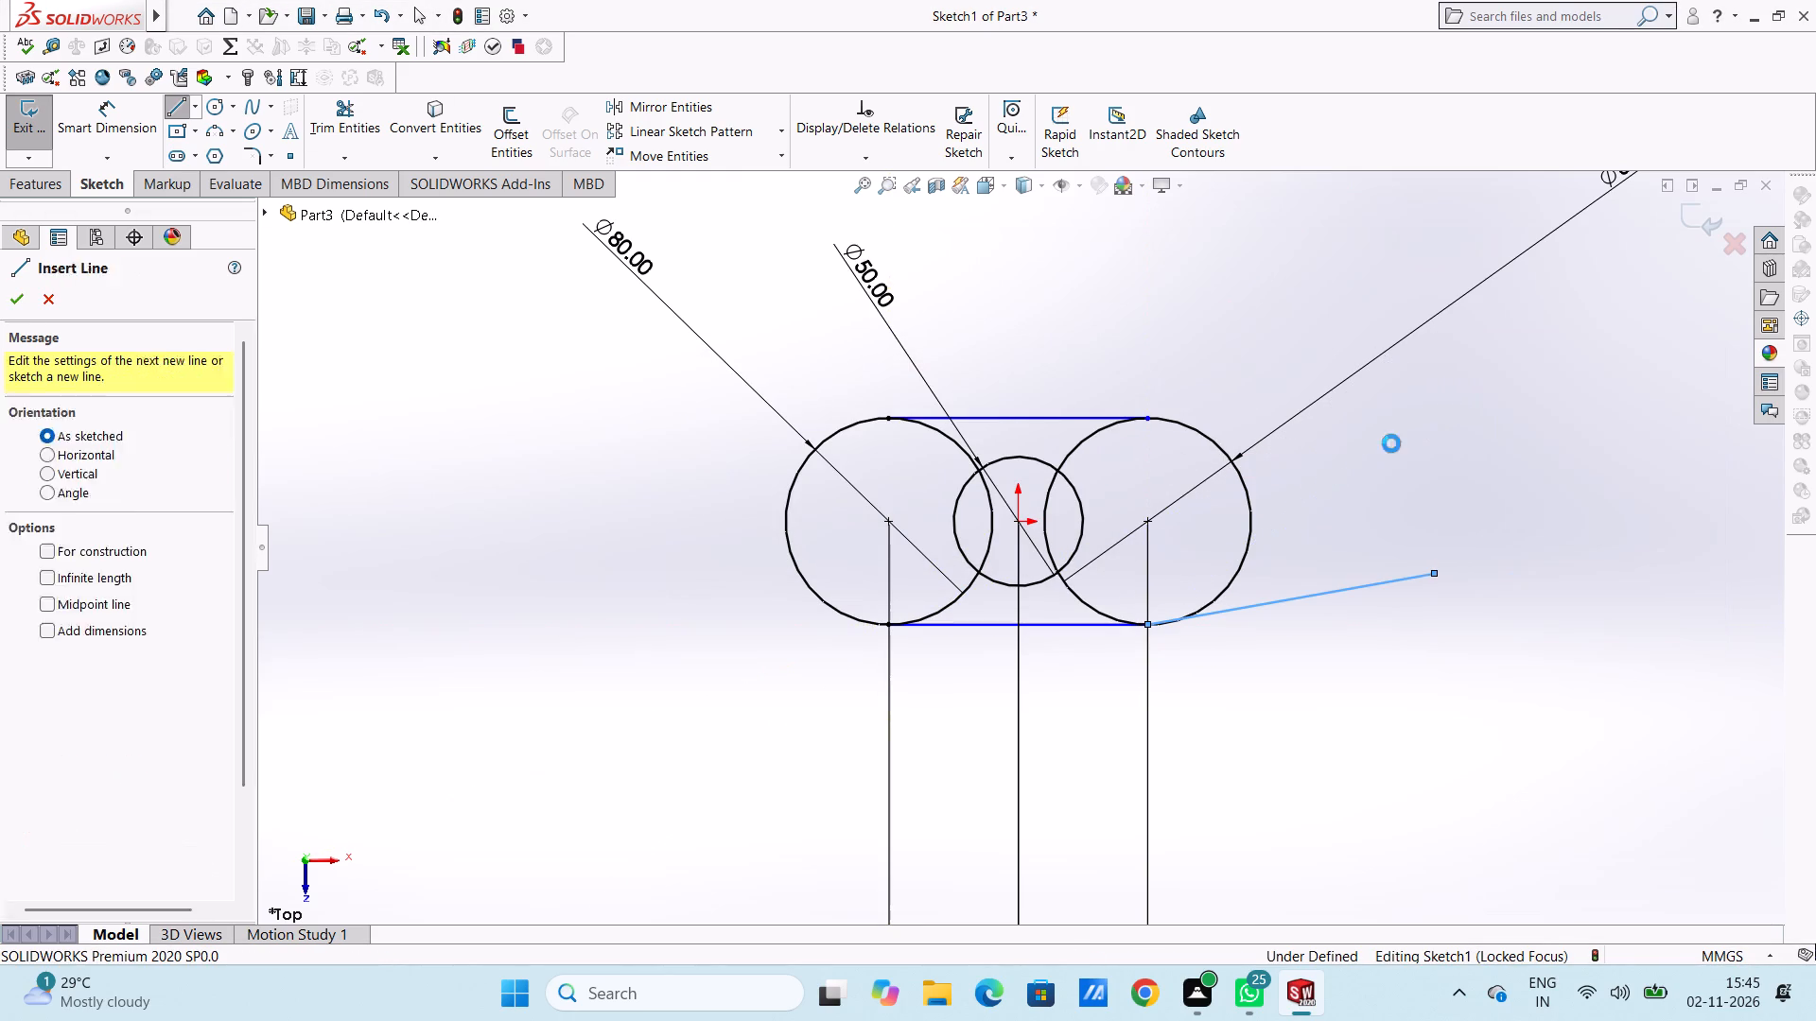
left_click(1375, 450)
Delete the stray sloping segment that extends from the right end of the lower connecting line.
left_click(1310, 589)
left_click(1313, 593)
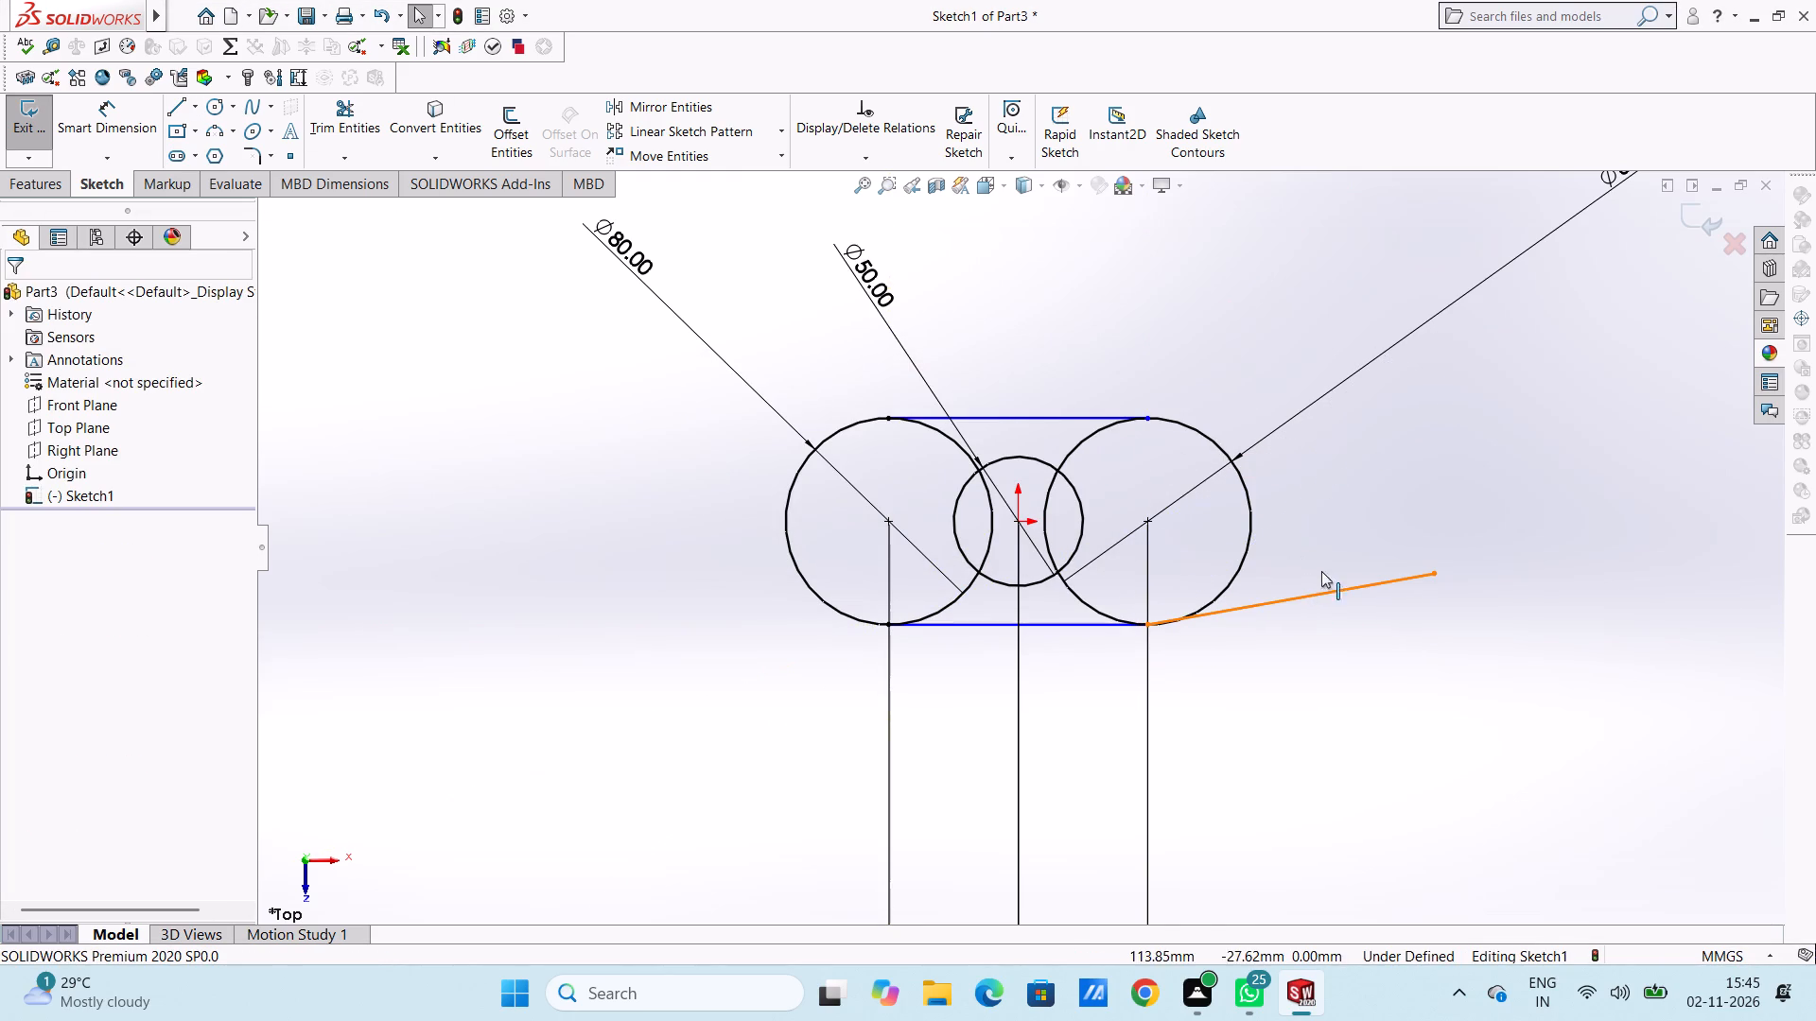
right_click(1364, 442)
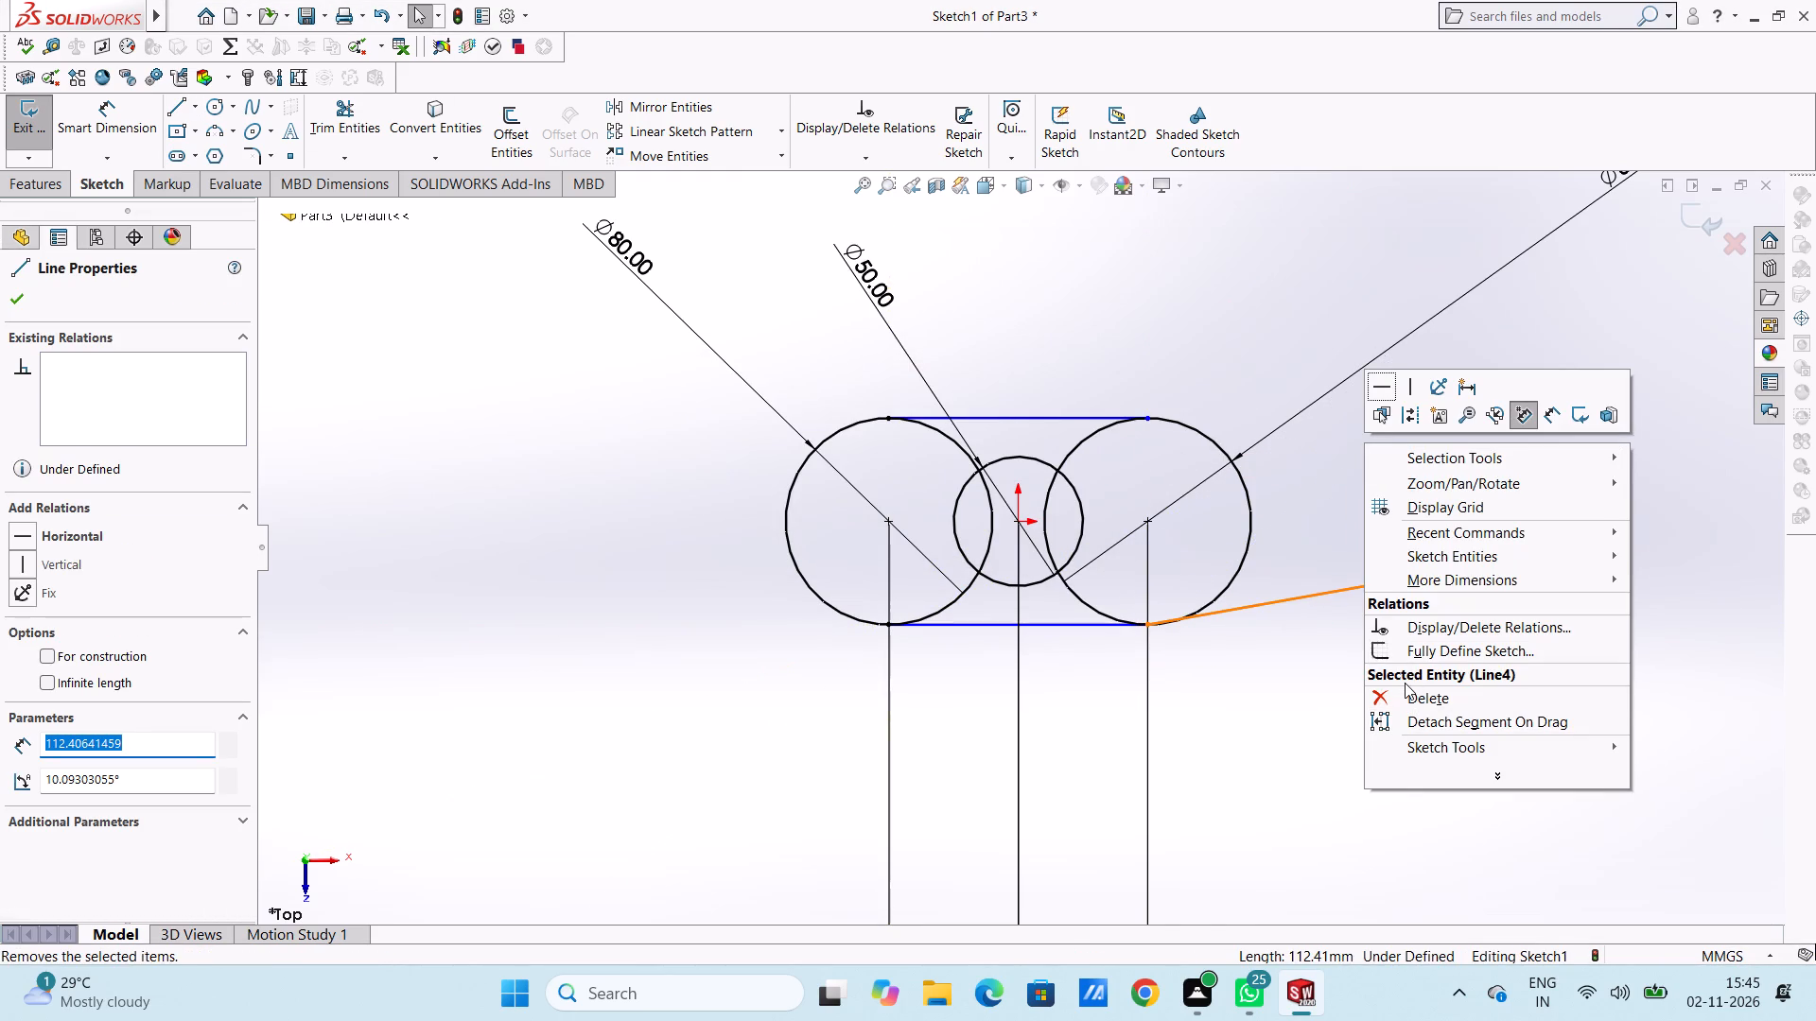
left_click(1402, 696)
Add tangent relations between the upper line and the right circle, and between the lower line and the left circle.
scroll(1122, 539, "up", 2)
scroll(1074, 515, "down", 2)
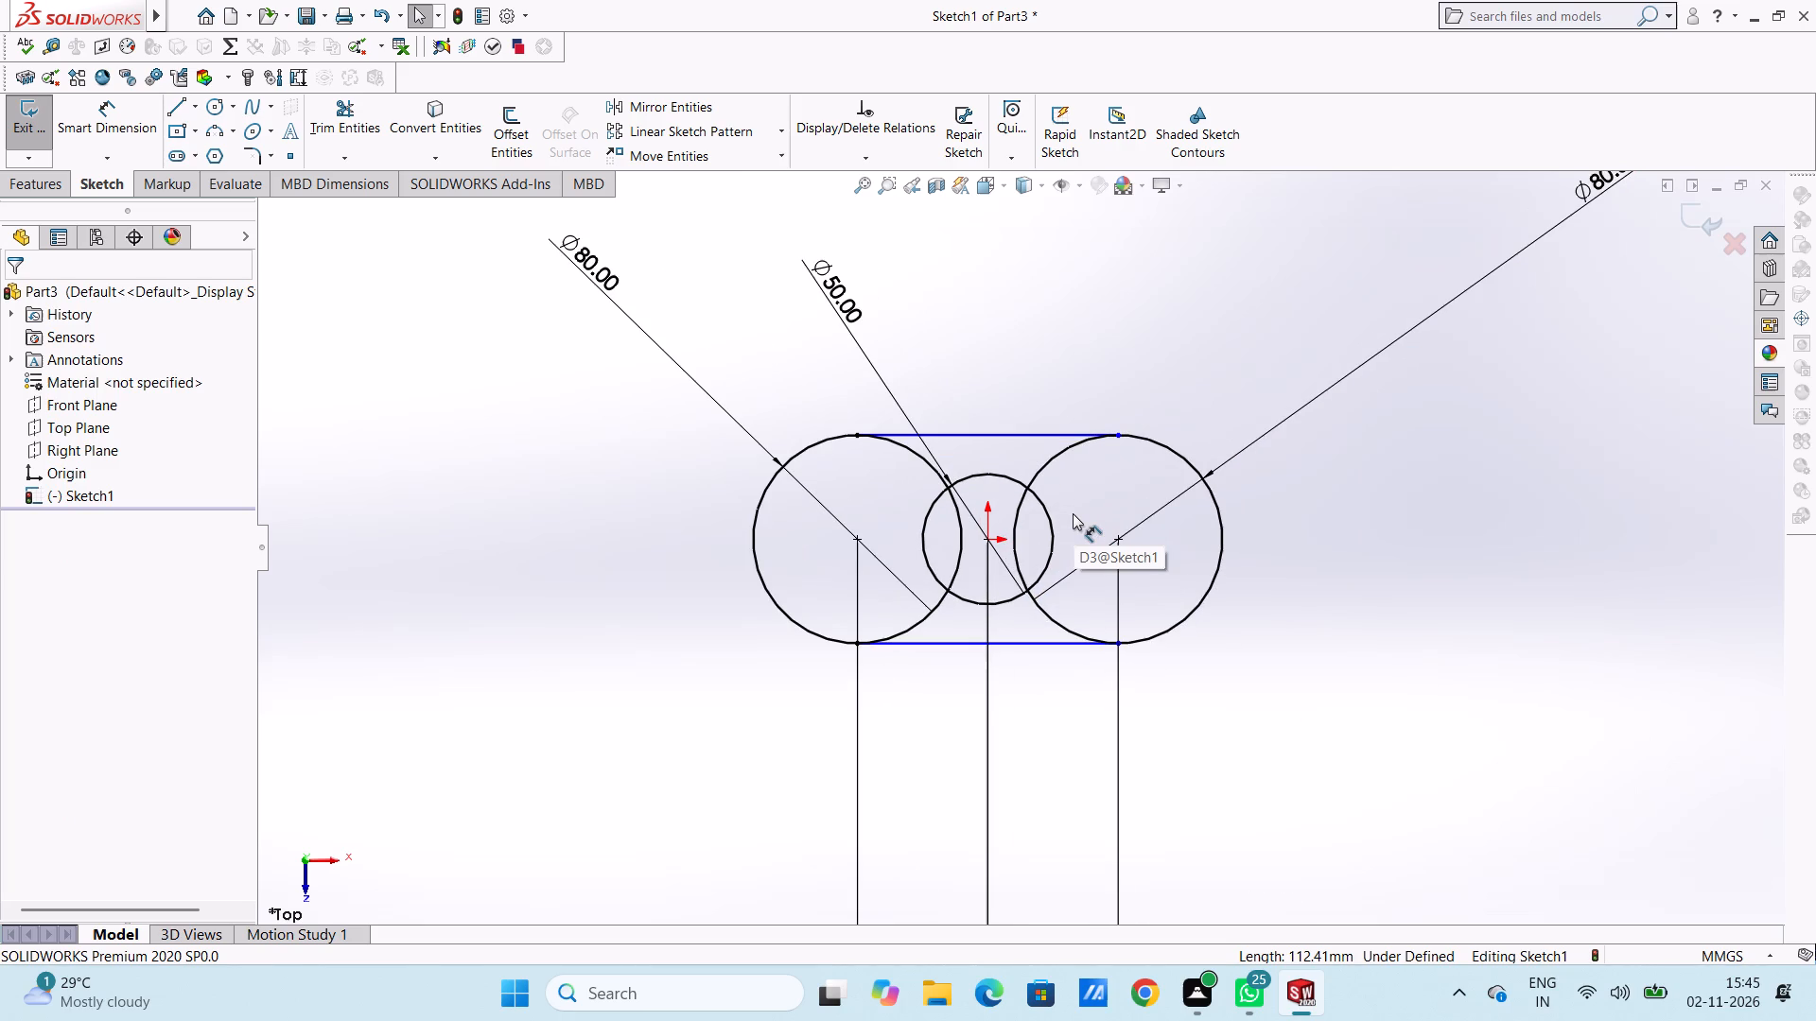
left_click(1027, 441)
left_click(1050, 460, "ctrl")
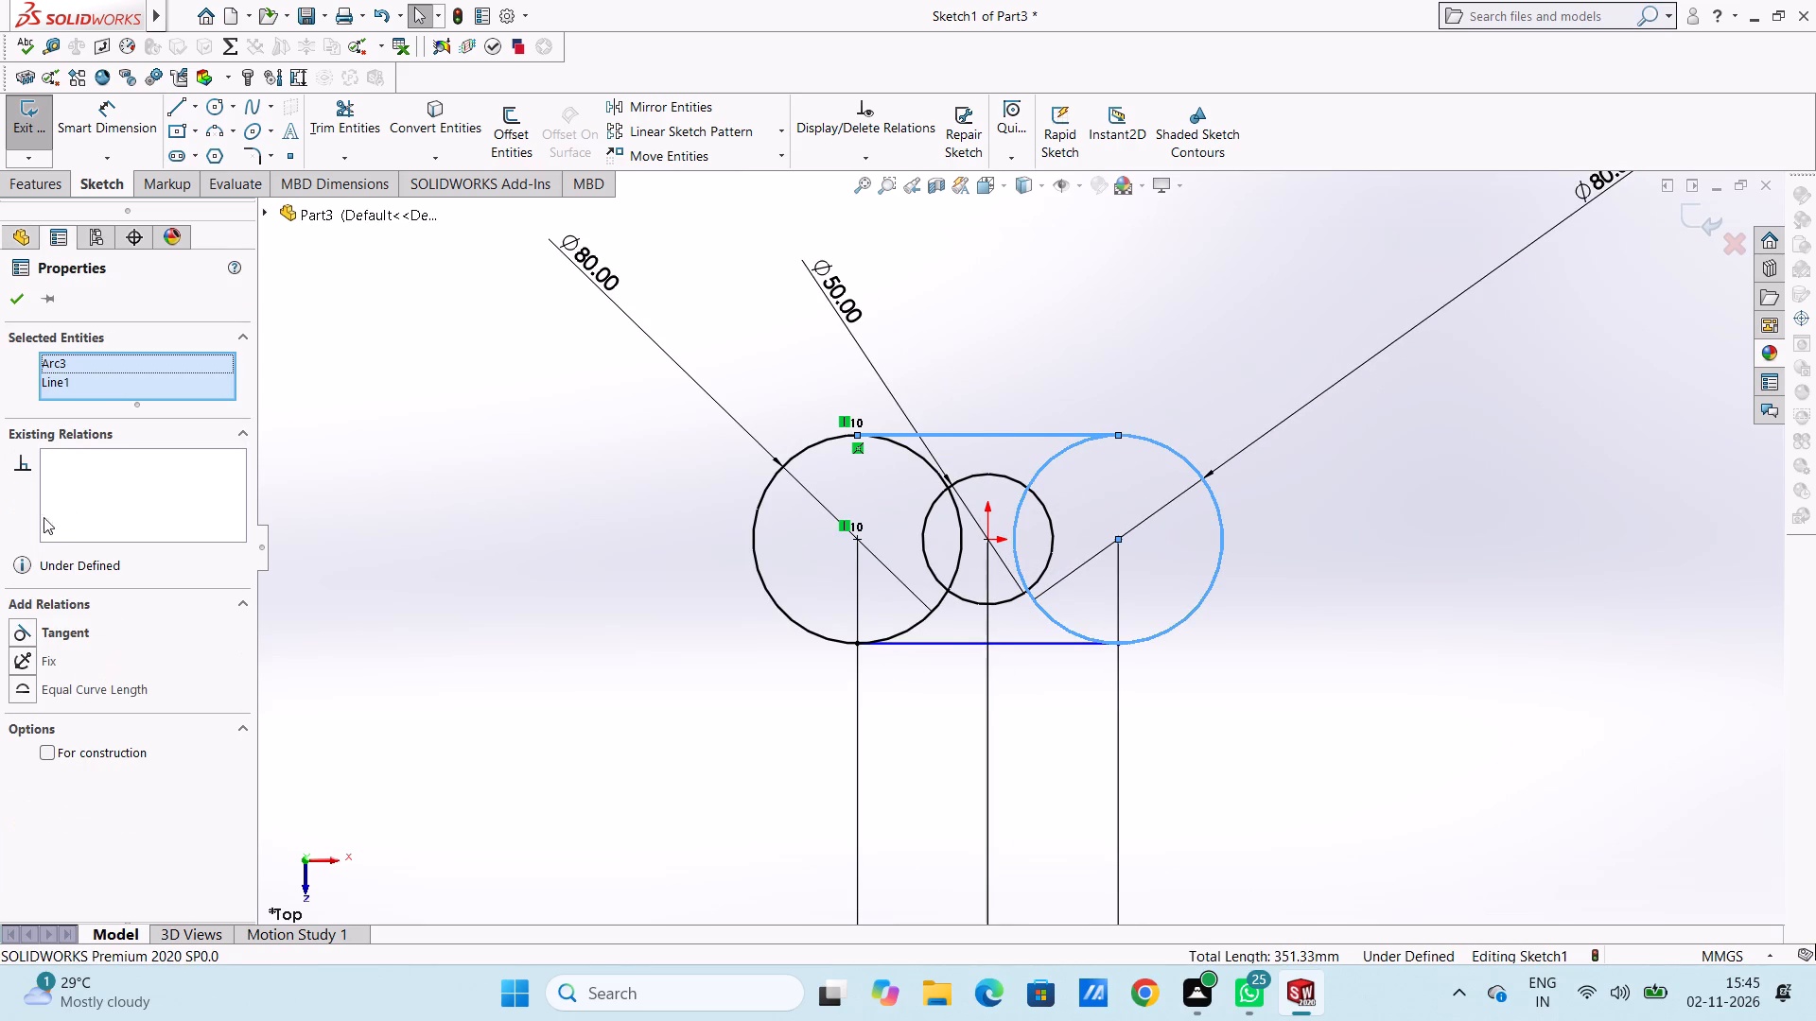
left_click(23, 632)
left_click(509, 576)
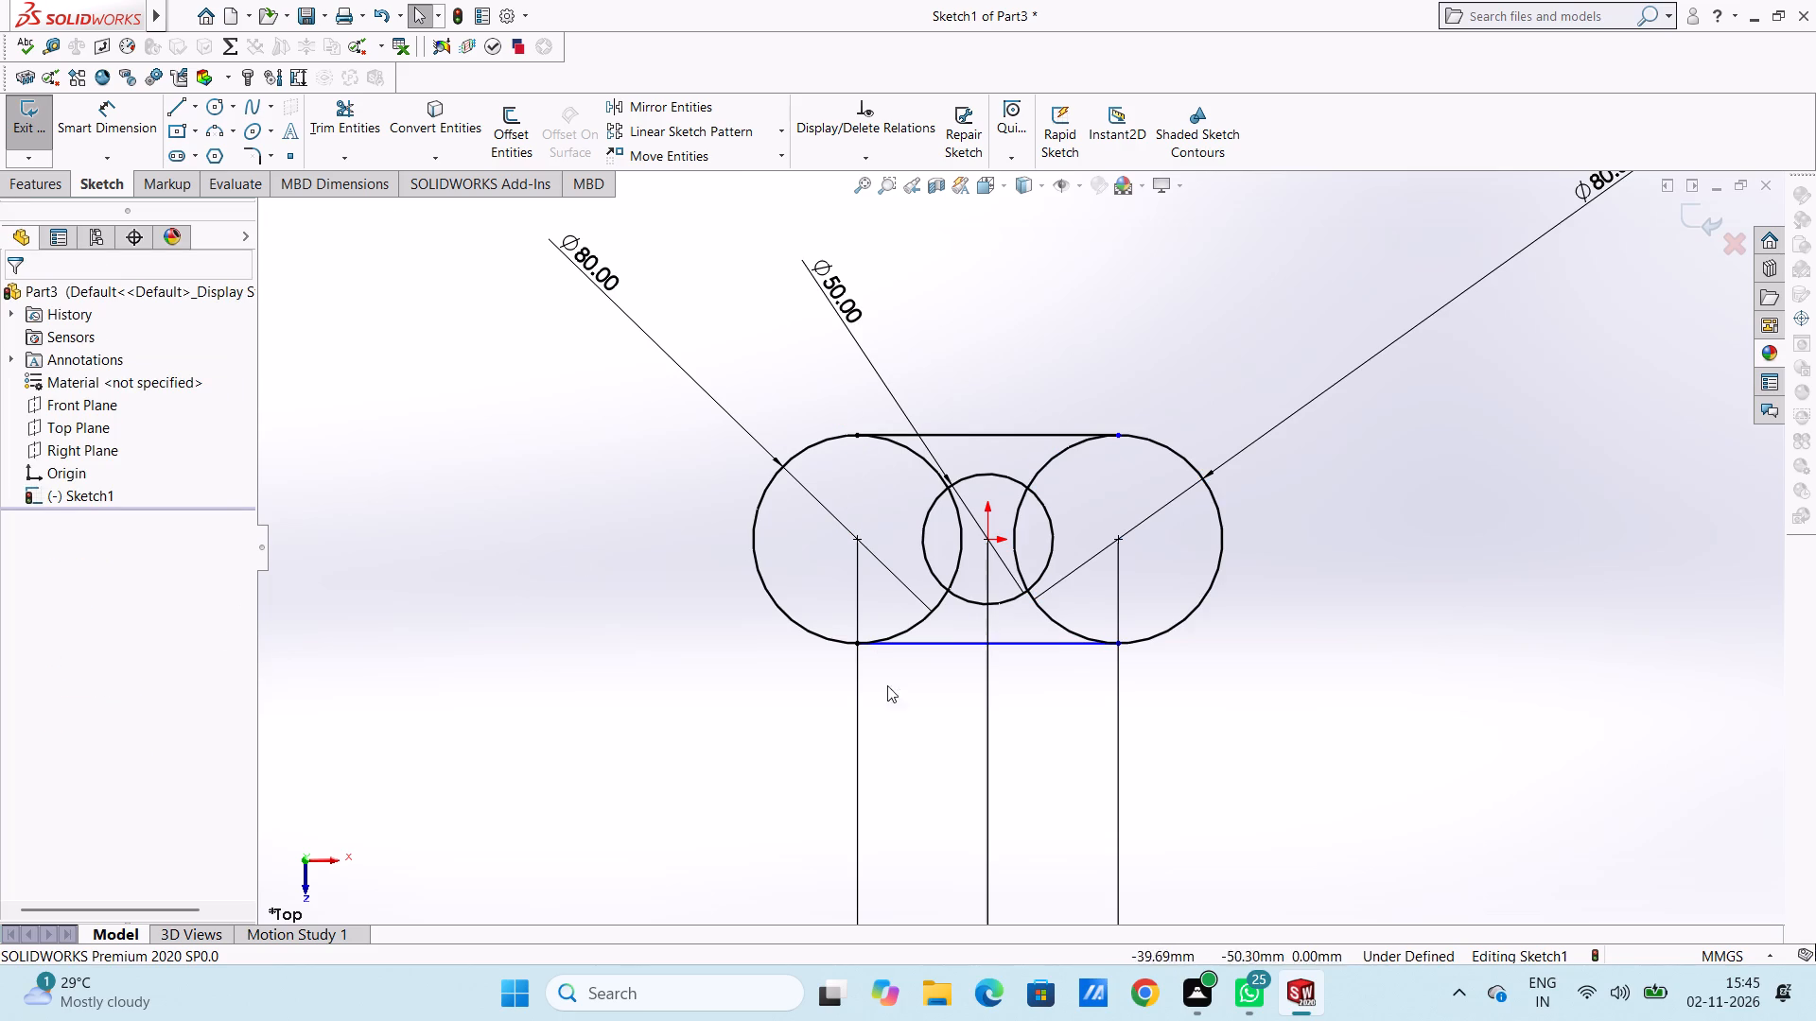
left_click(928, 647)
left_click(918, 626, "ctrl")
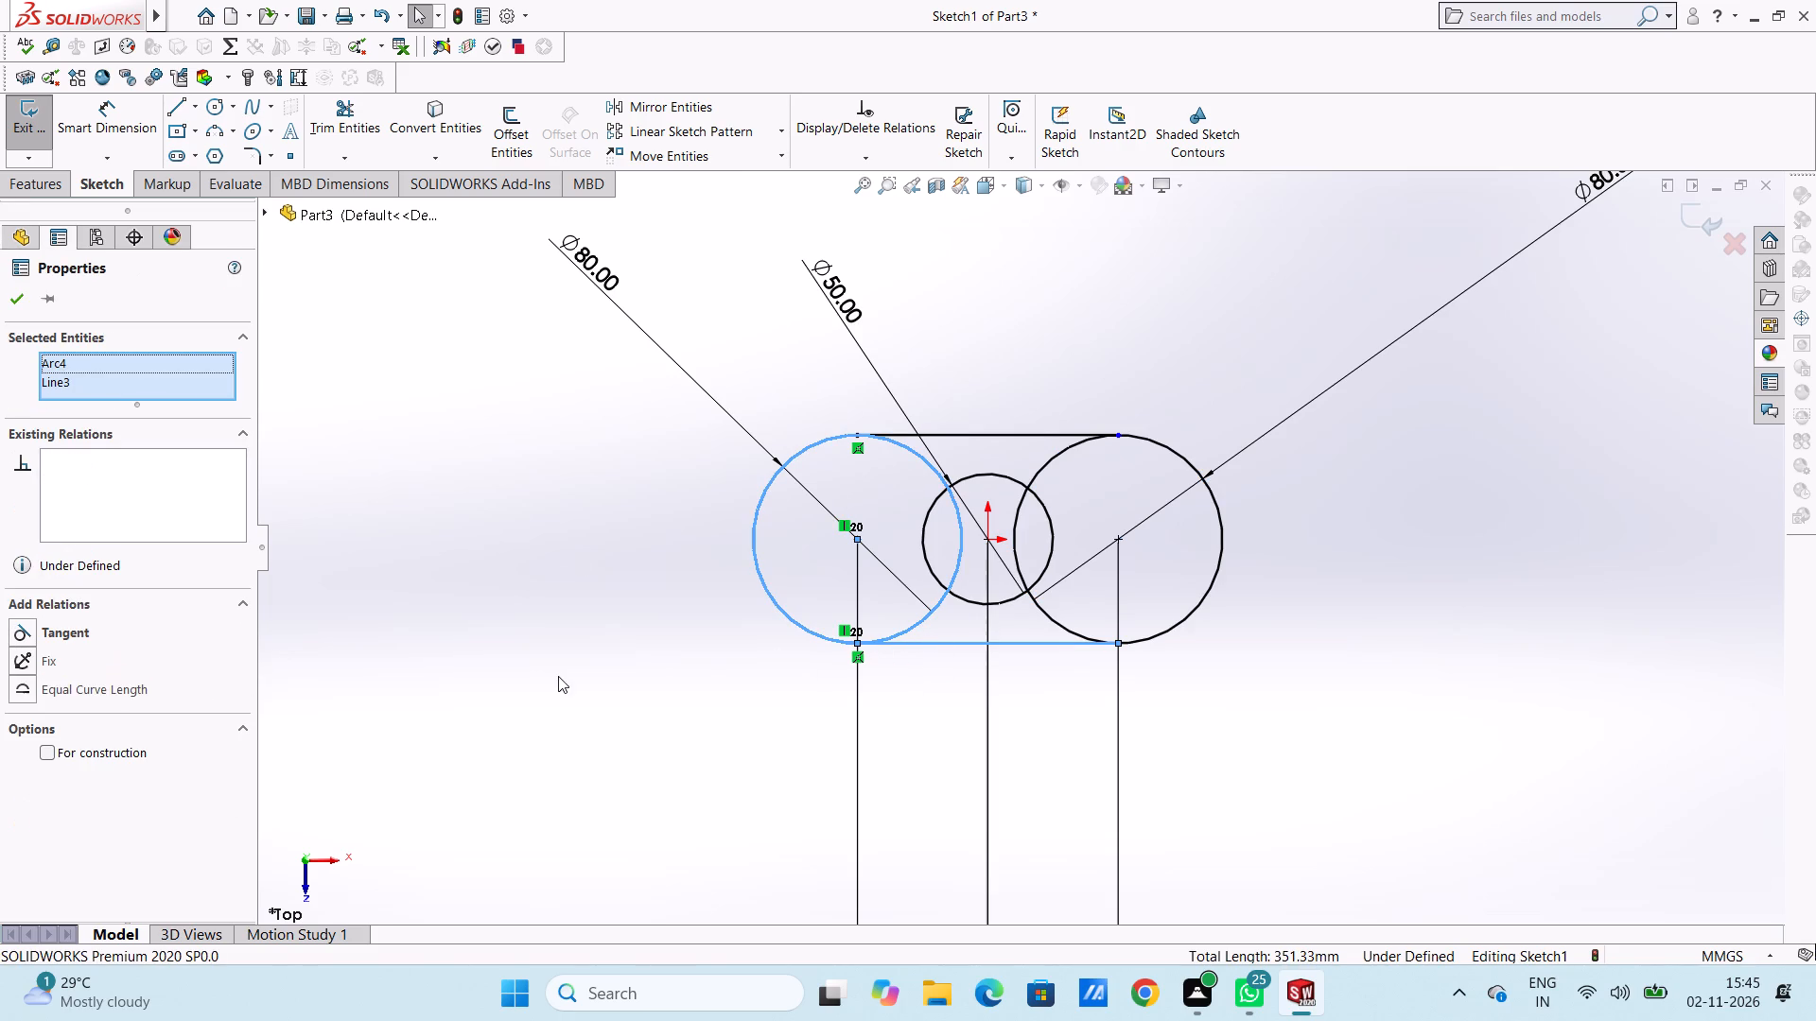
left_click(28, 631)
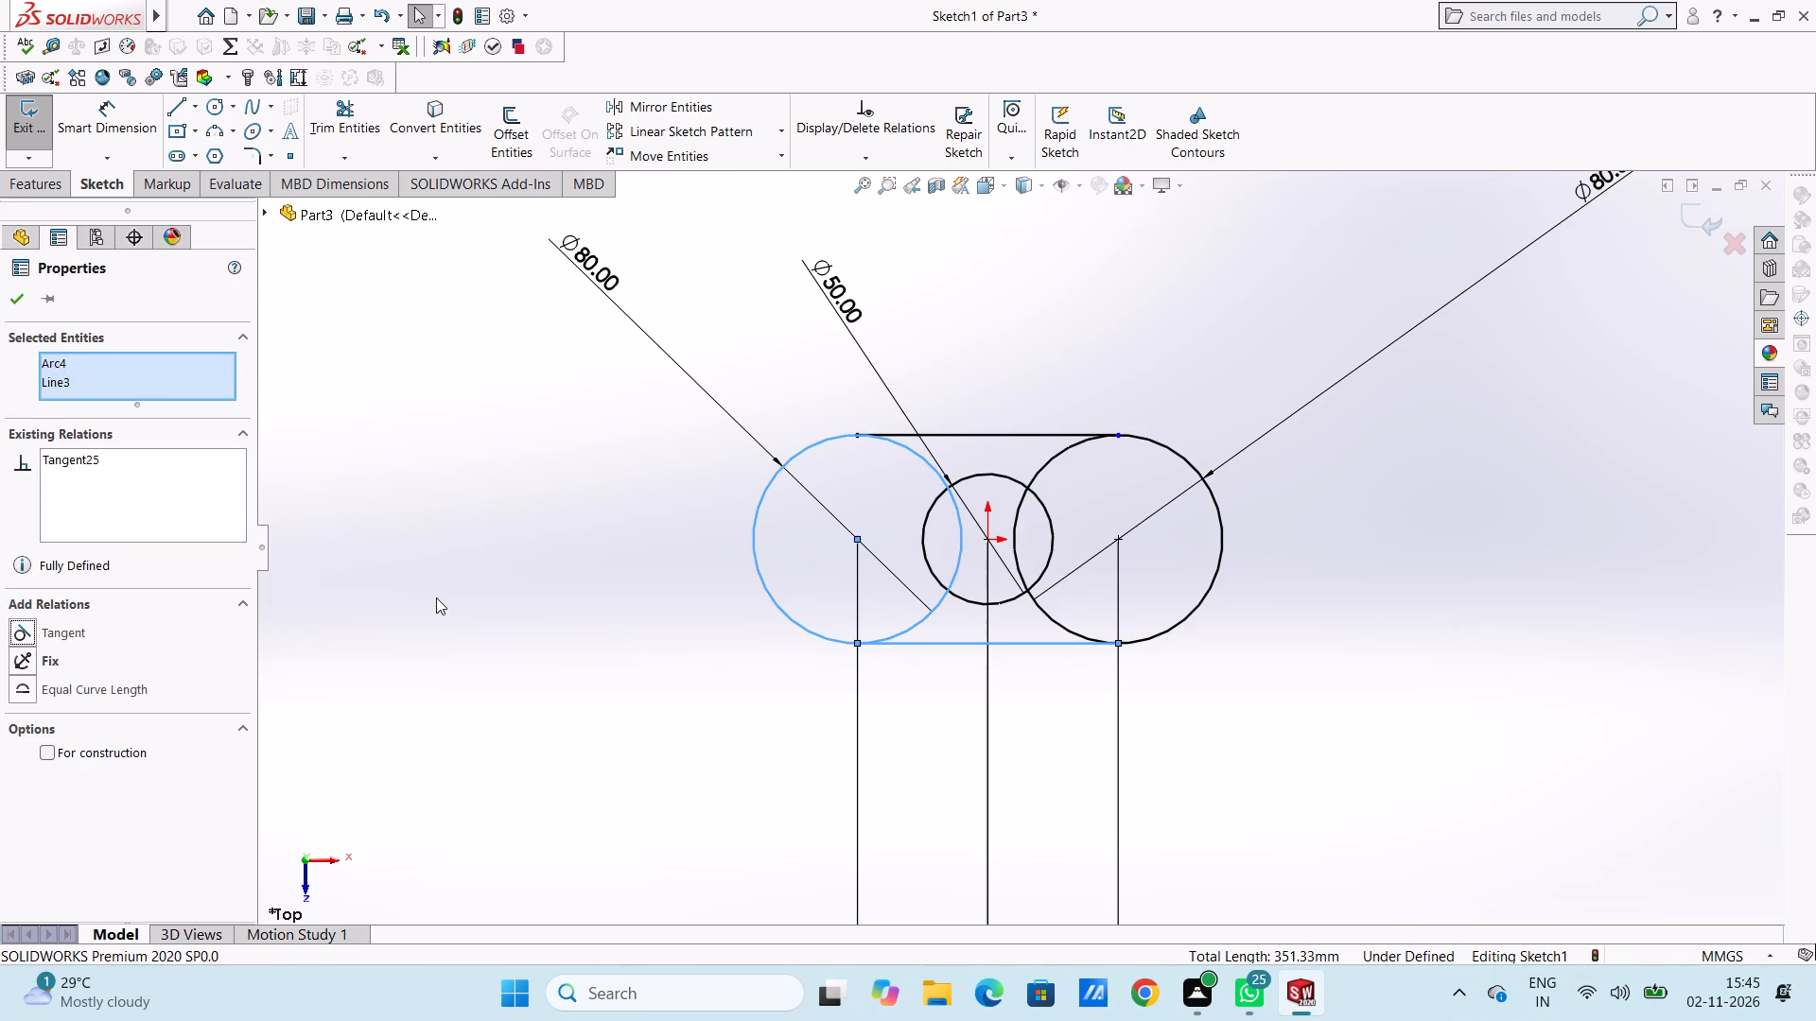
left_click(436, 597)
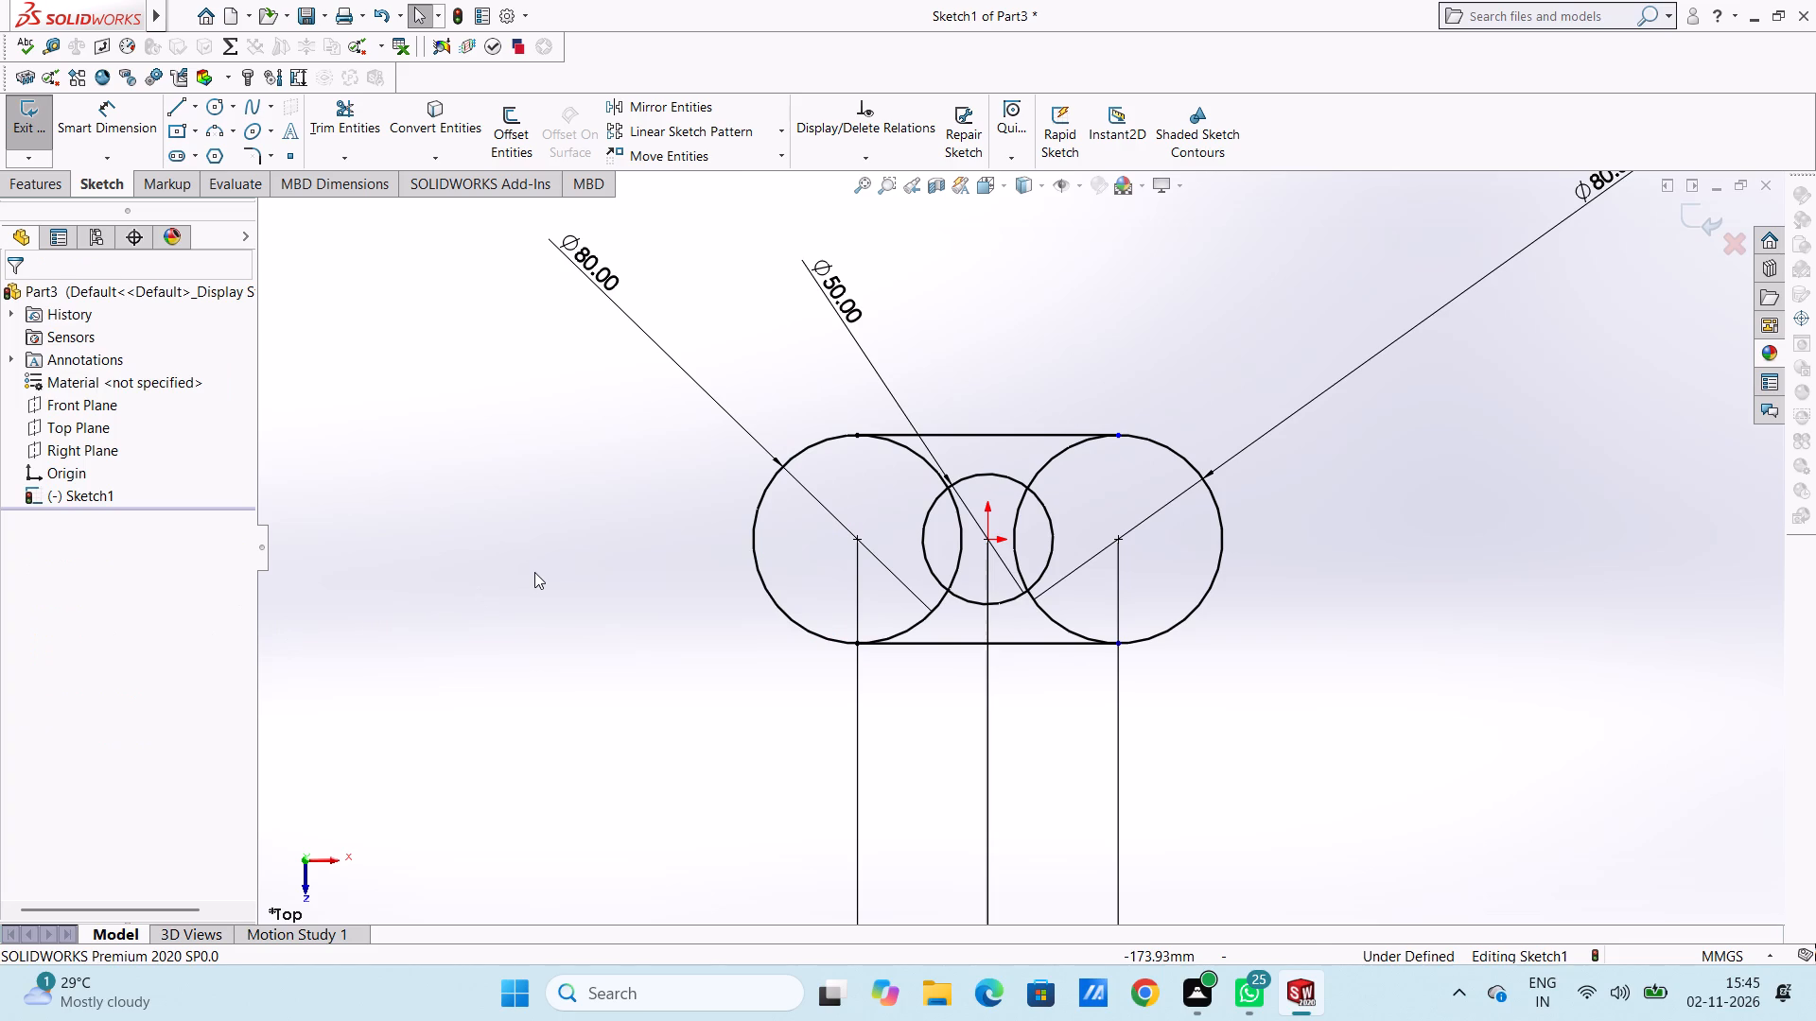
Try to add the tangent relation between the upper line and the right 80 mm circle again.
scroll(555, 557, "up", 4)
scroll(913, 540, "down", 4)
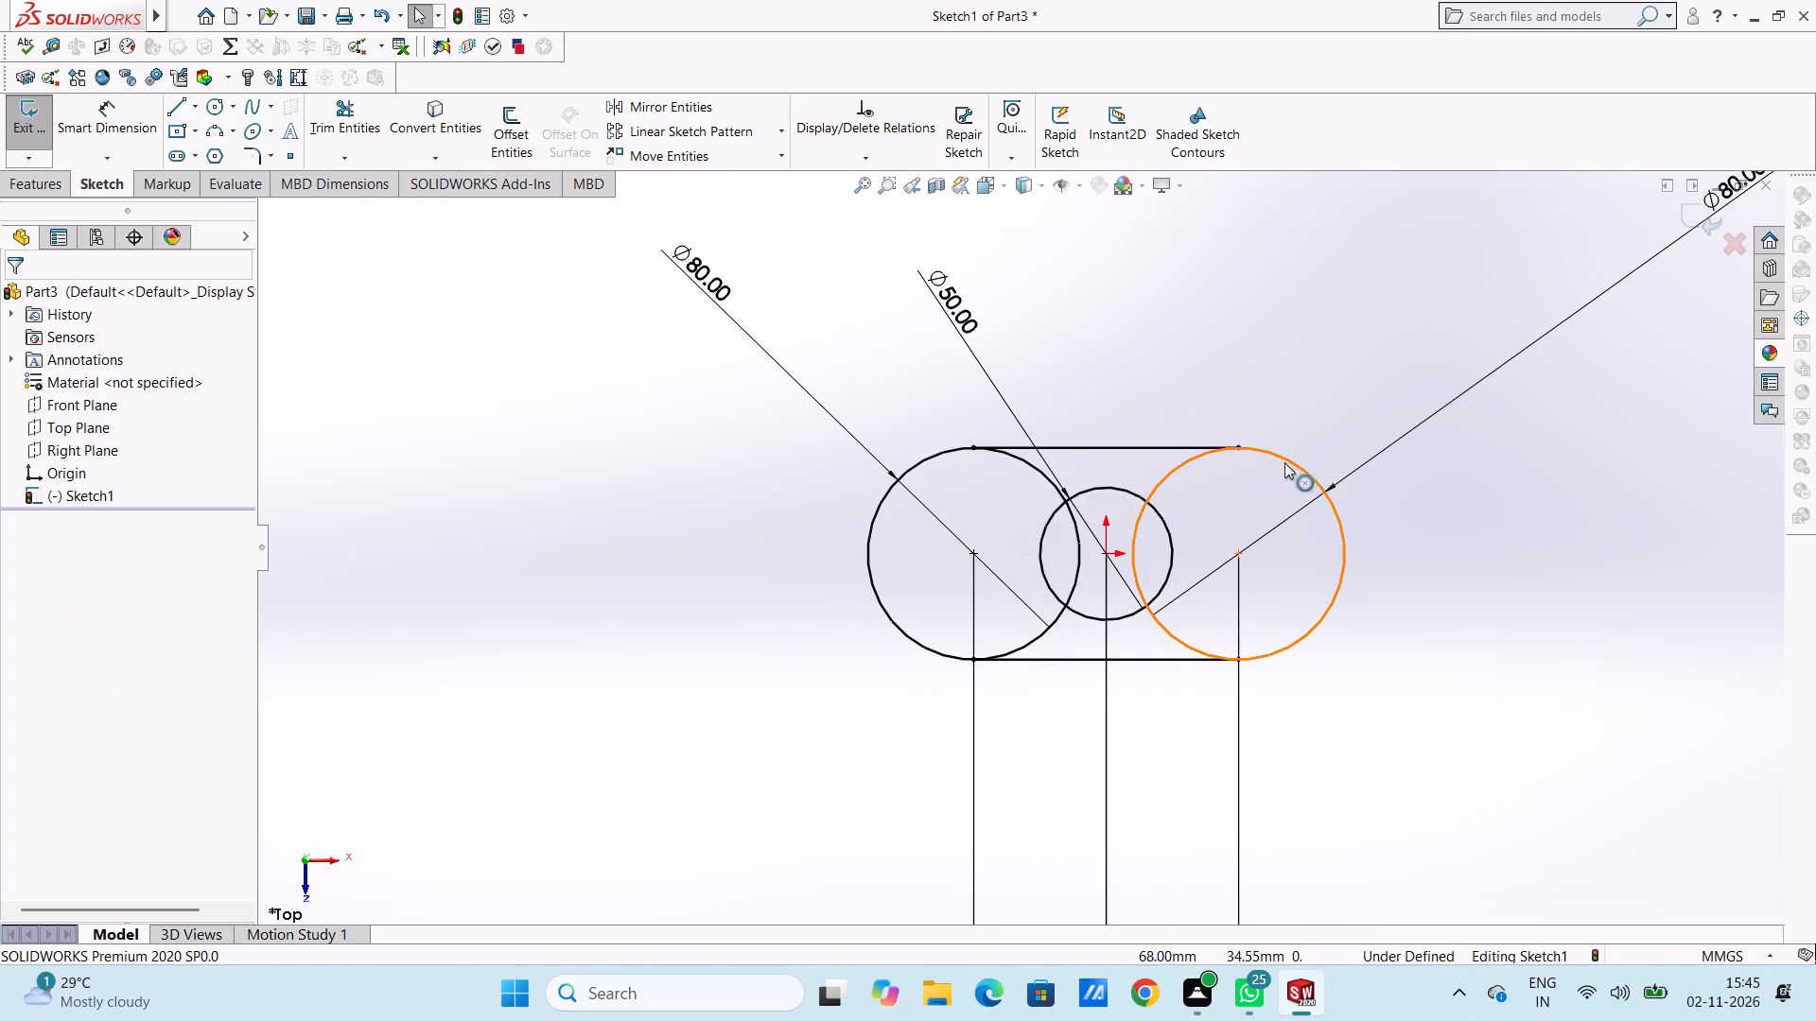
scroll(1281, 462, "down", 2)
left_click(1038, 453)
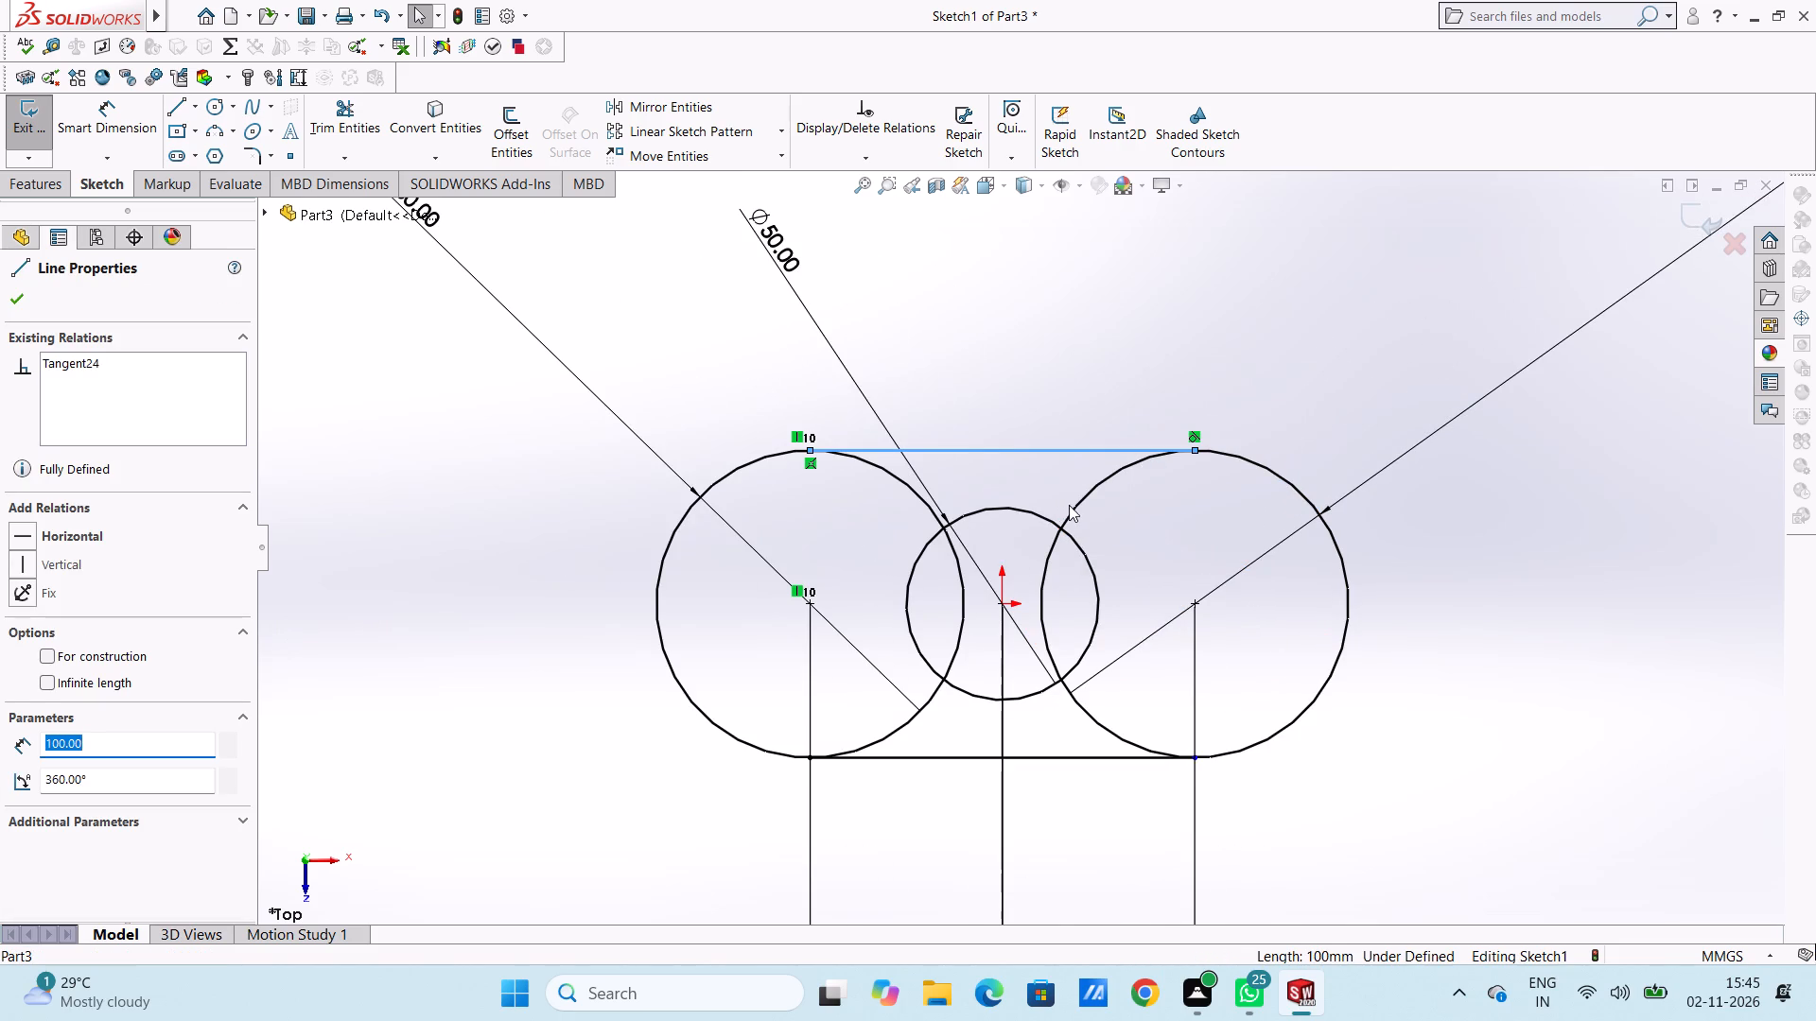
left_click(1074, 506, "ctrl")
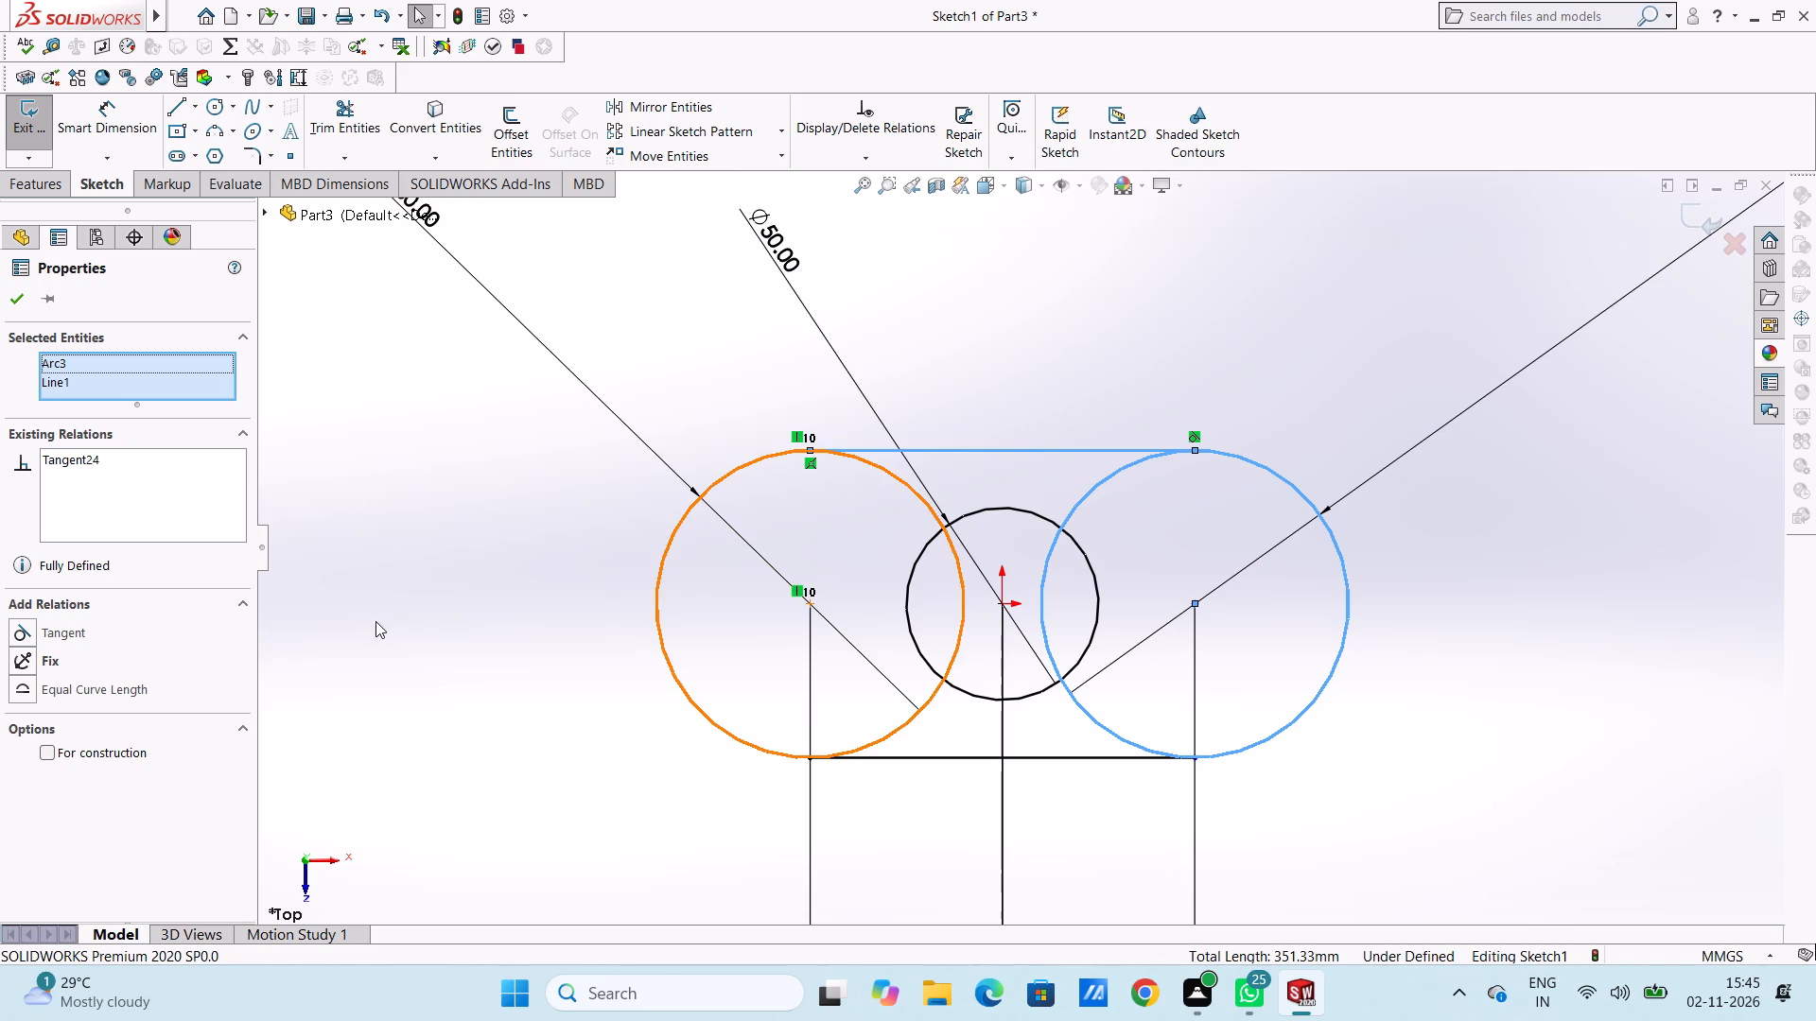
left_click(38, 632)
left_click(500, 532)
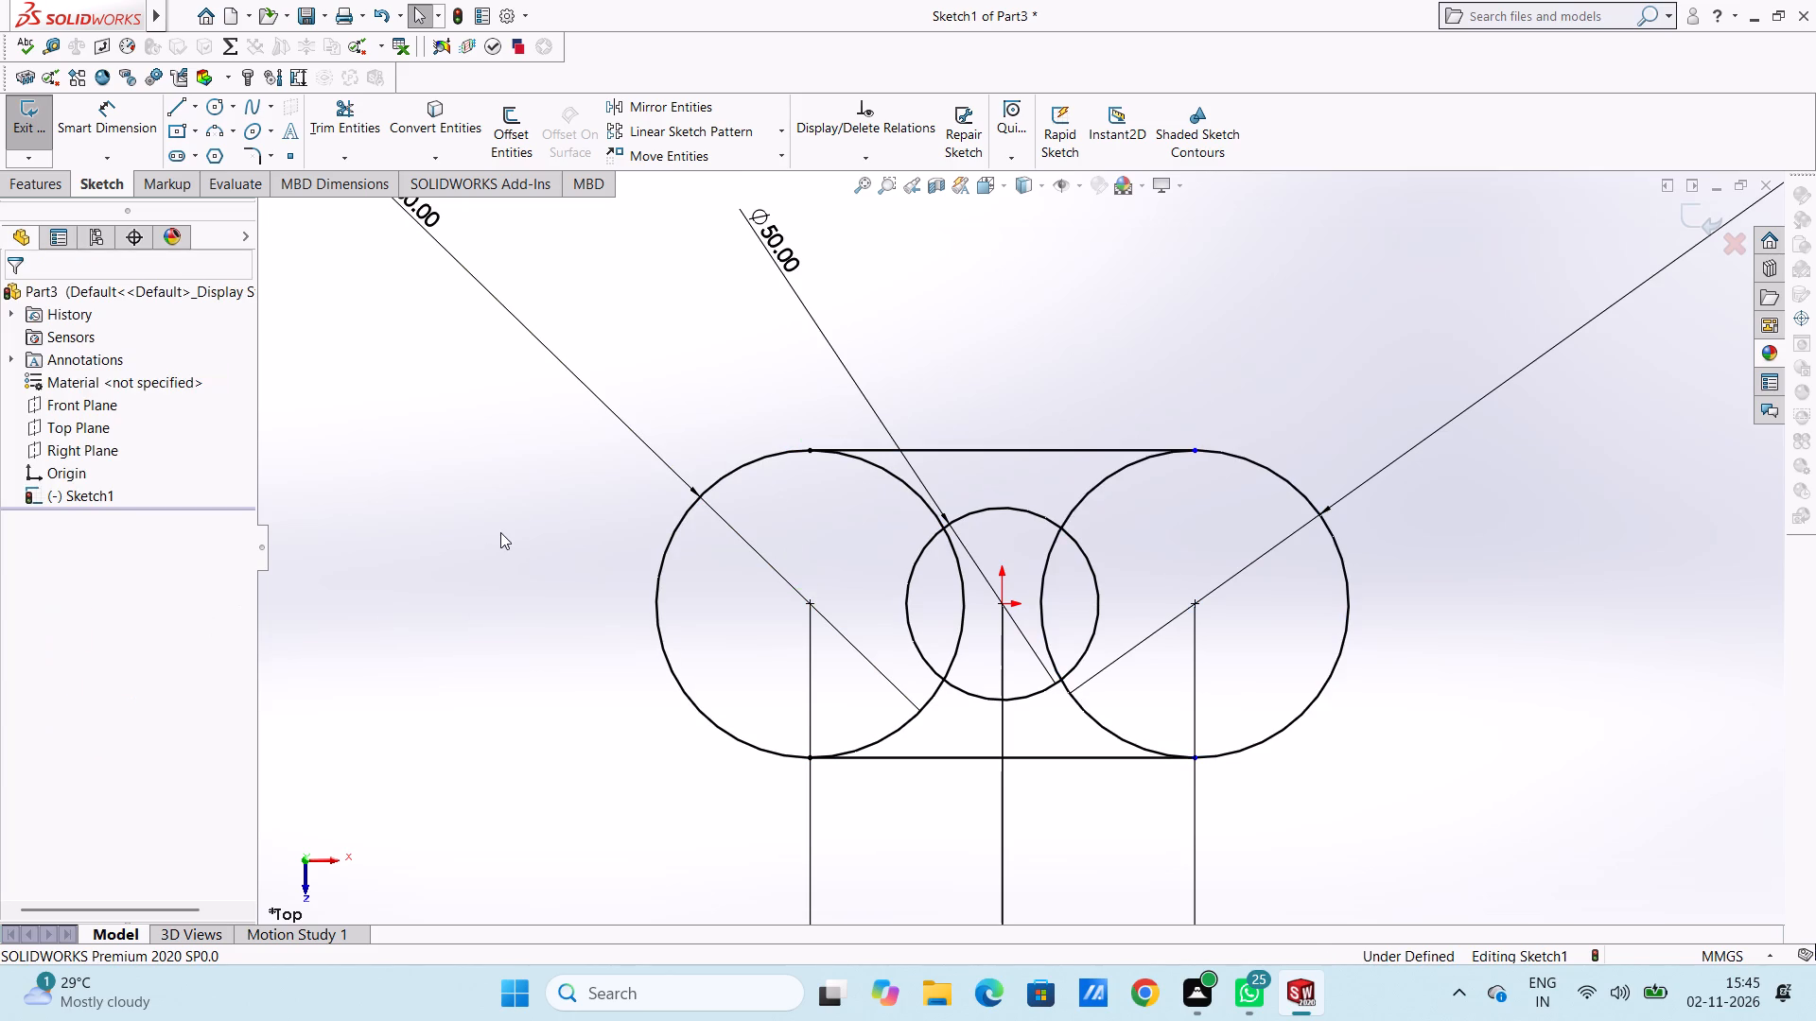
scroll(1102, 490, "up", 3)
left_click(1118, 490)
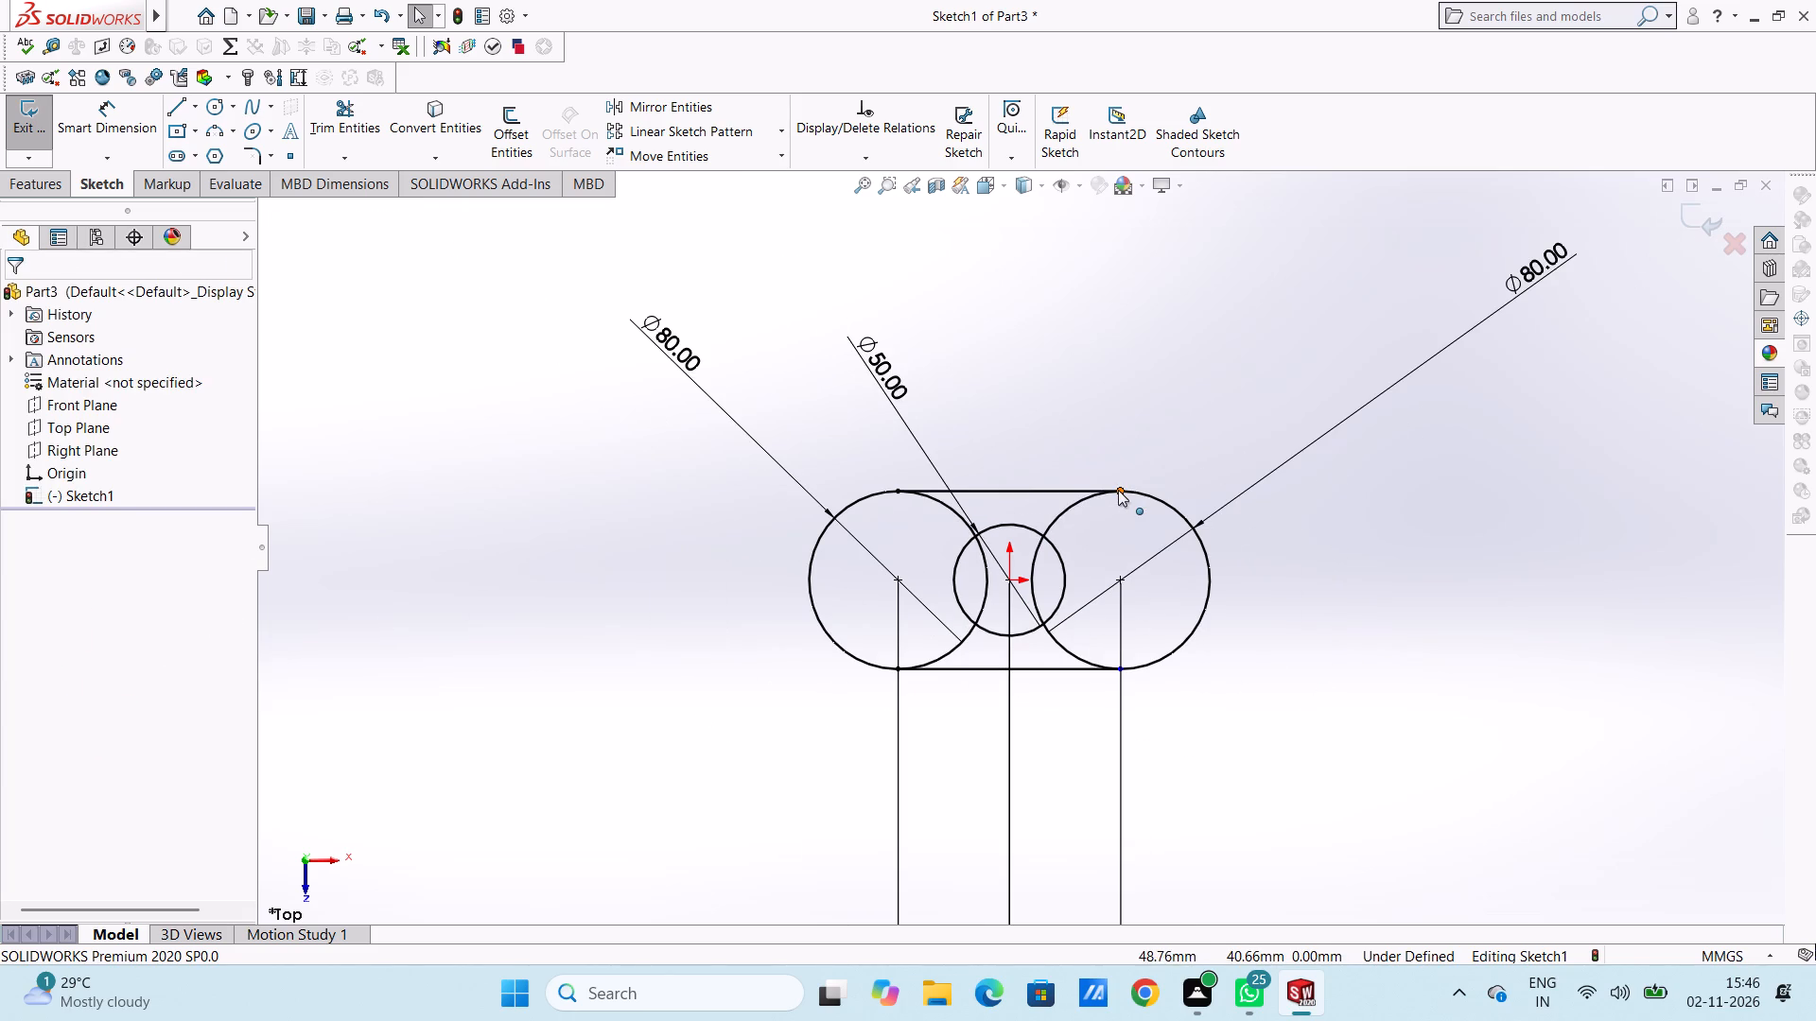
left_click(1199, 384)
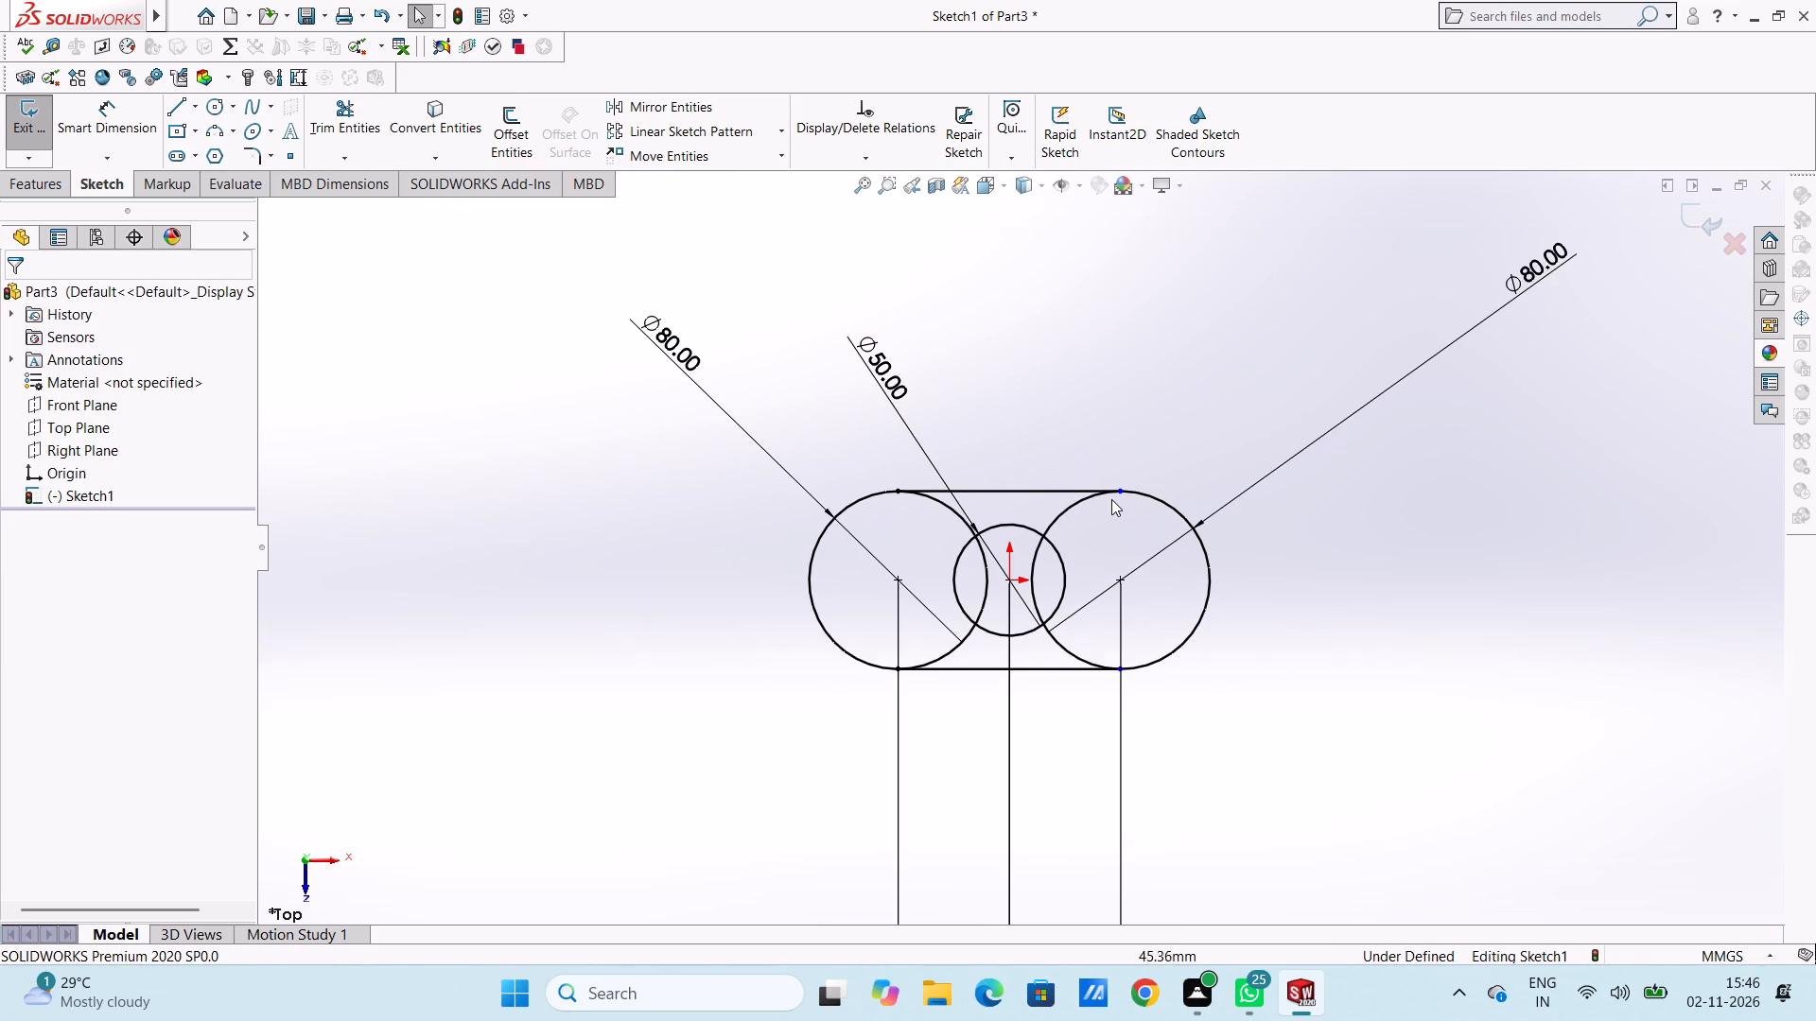
Add a Fix relation to the right endpoint of the upper connecting line.
left_click(1120, 490)
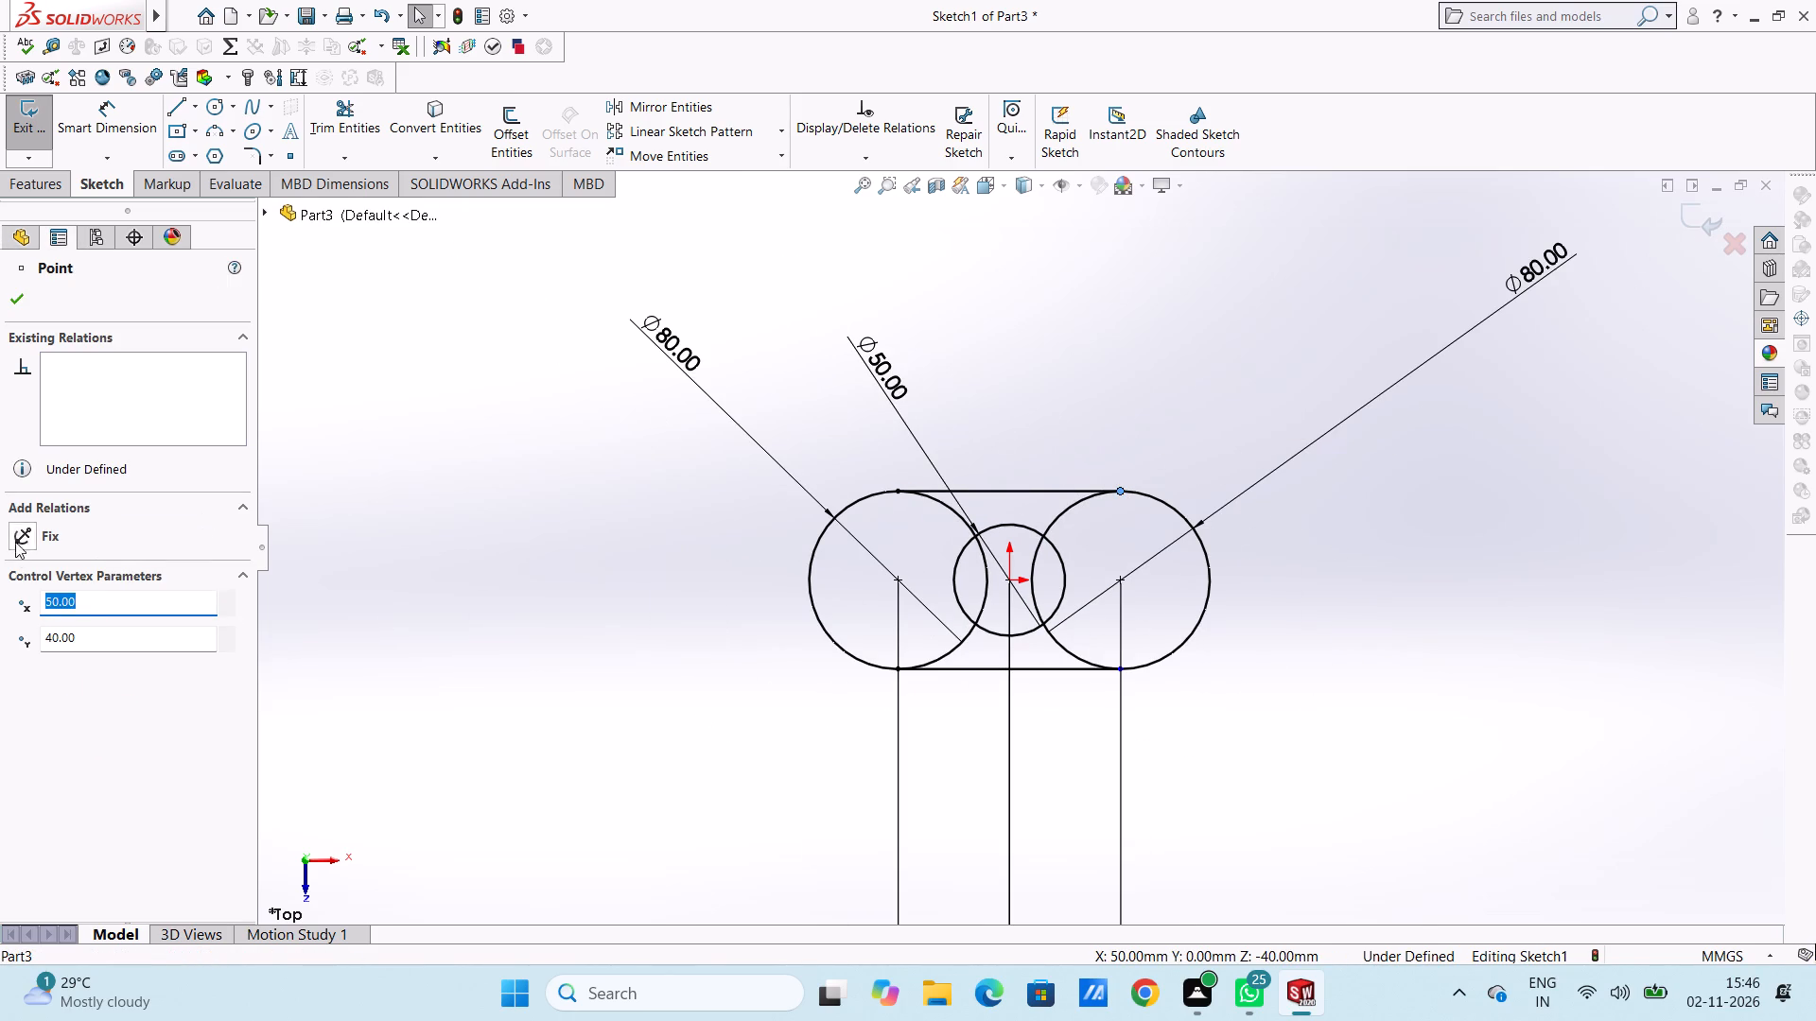
left_click(17, 535)
left_click(392, 506)
Delete the 80 mm diameter dimension from the right outer circle.
scroll(602, 460, "up", 3)
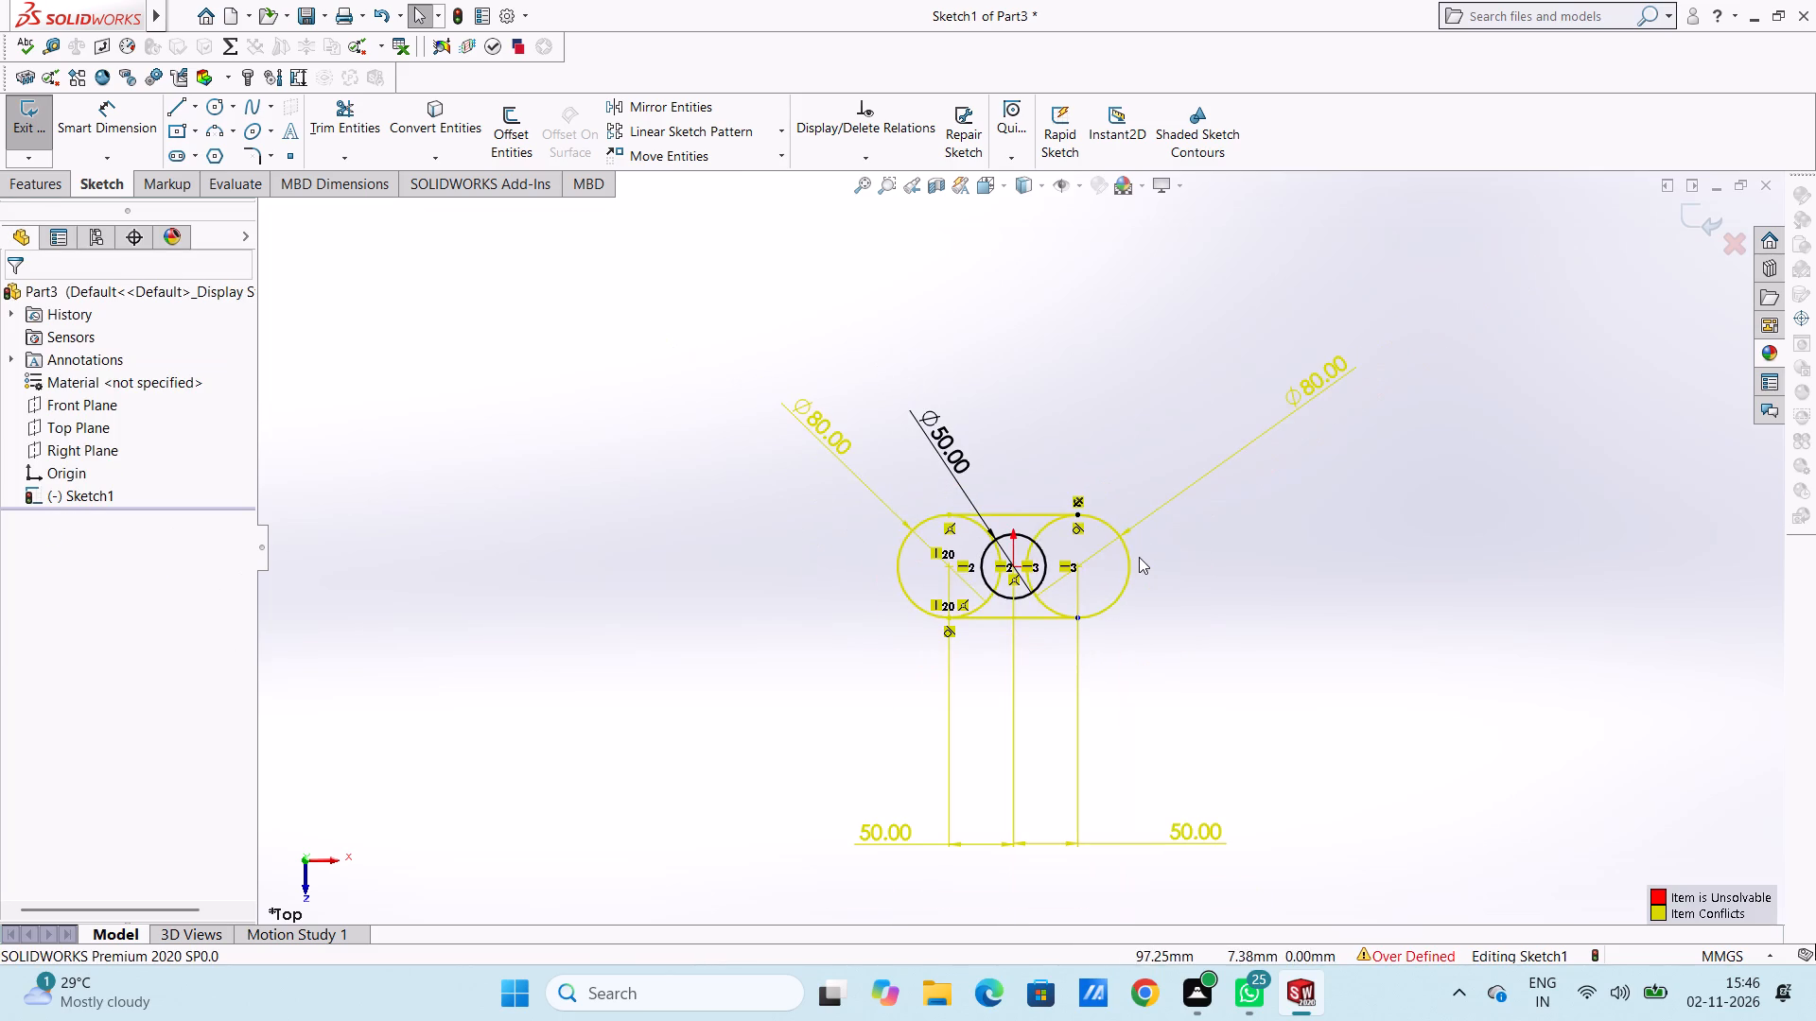
scroll(1013, 614, "down", 2)
scroll(1294, 477, "up", 4)
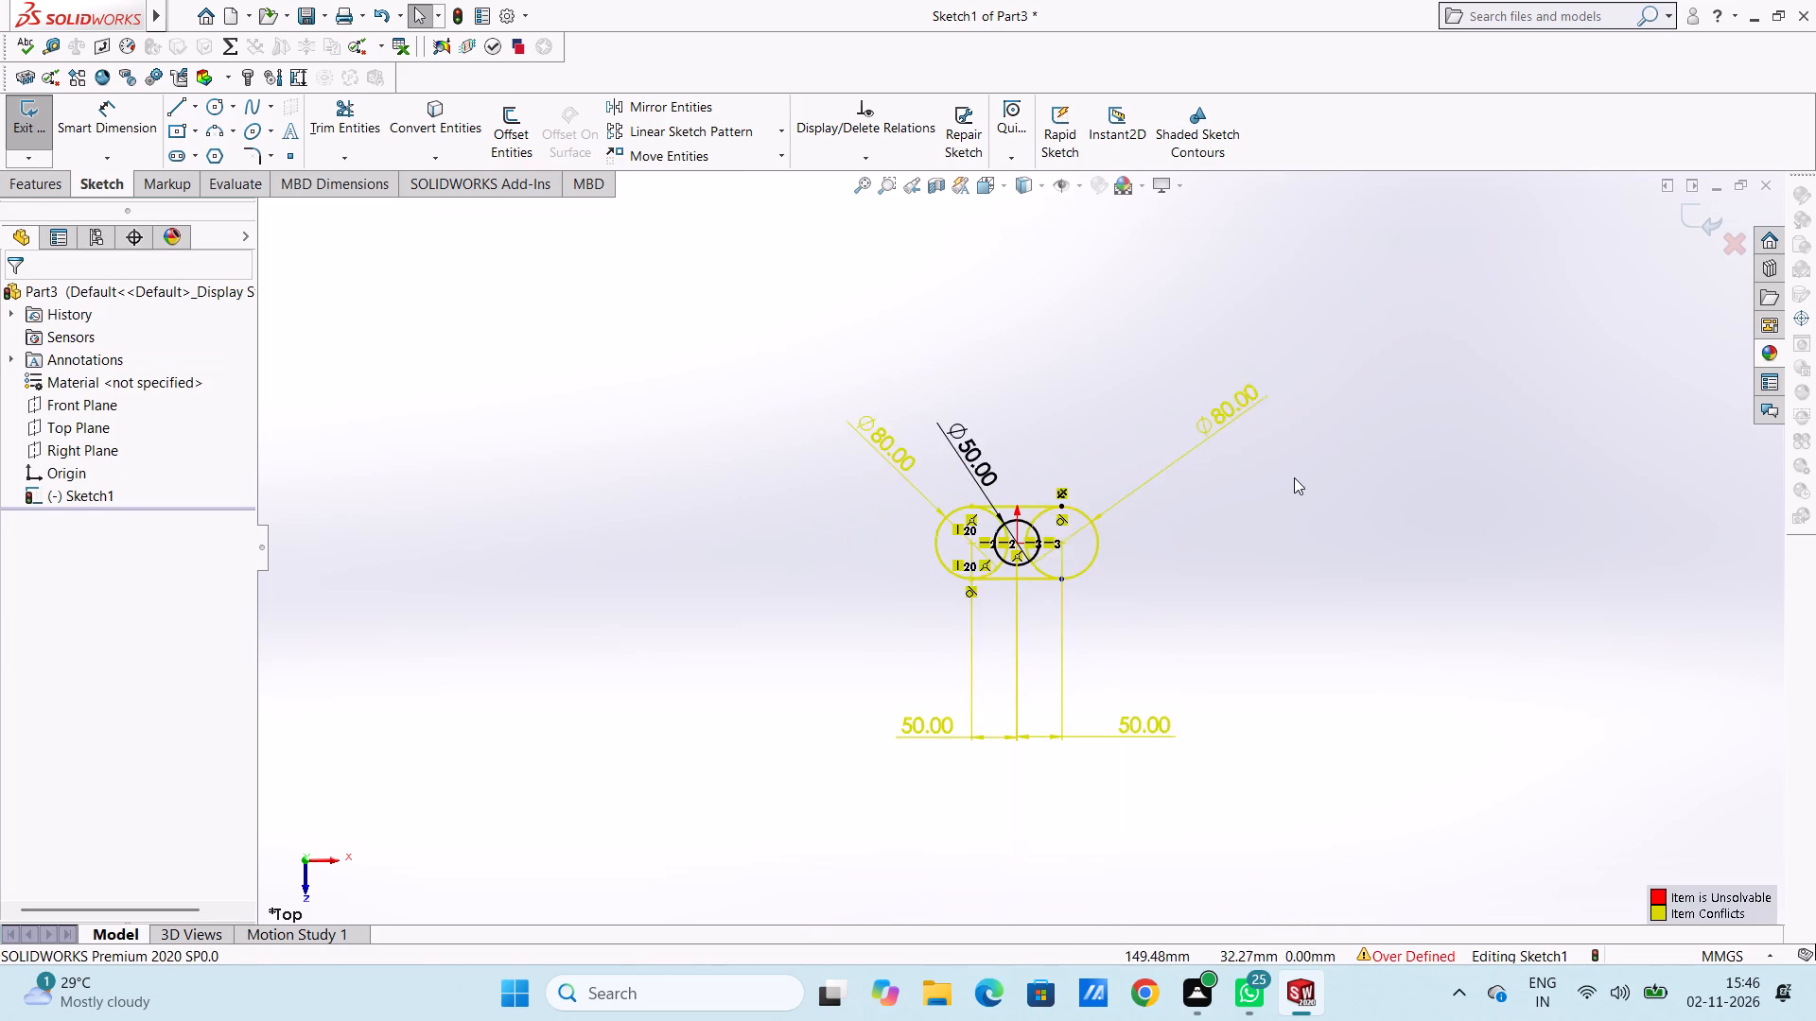
scroll(1294, 477, "up", 1)
left_click(1196, 424)
right_click(1291, 355)
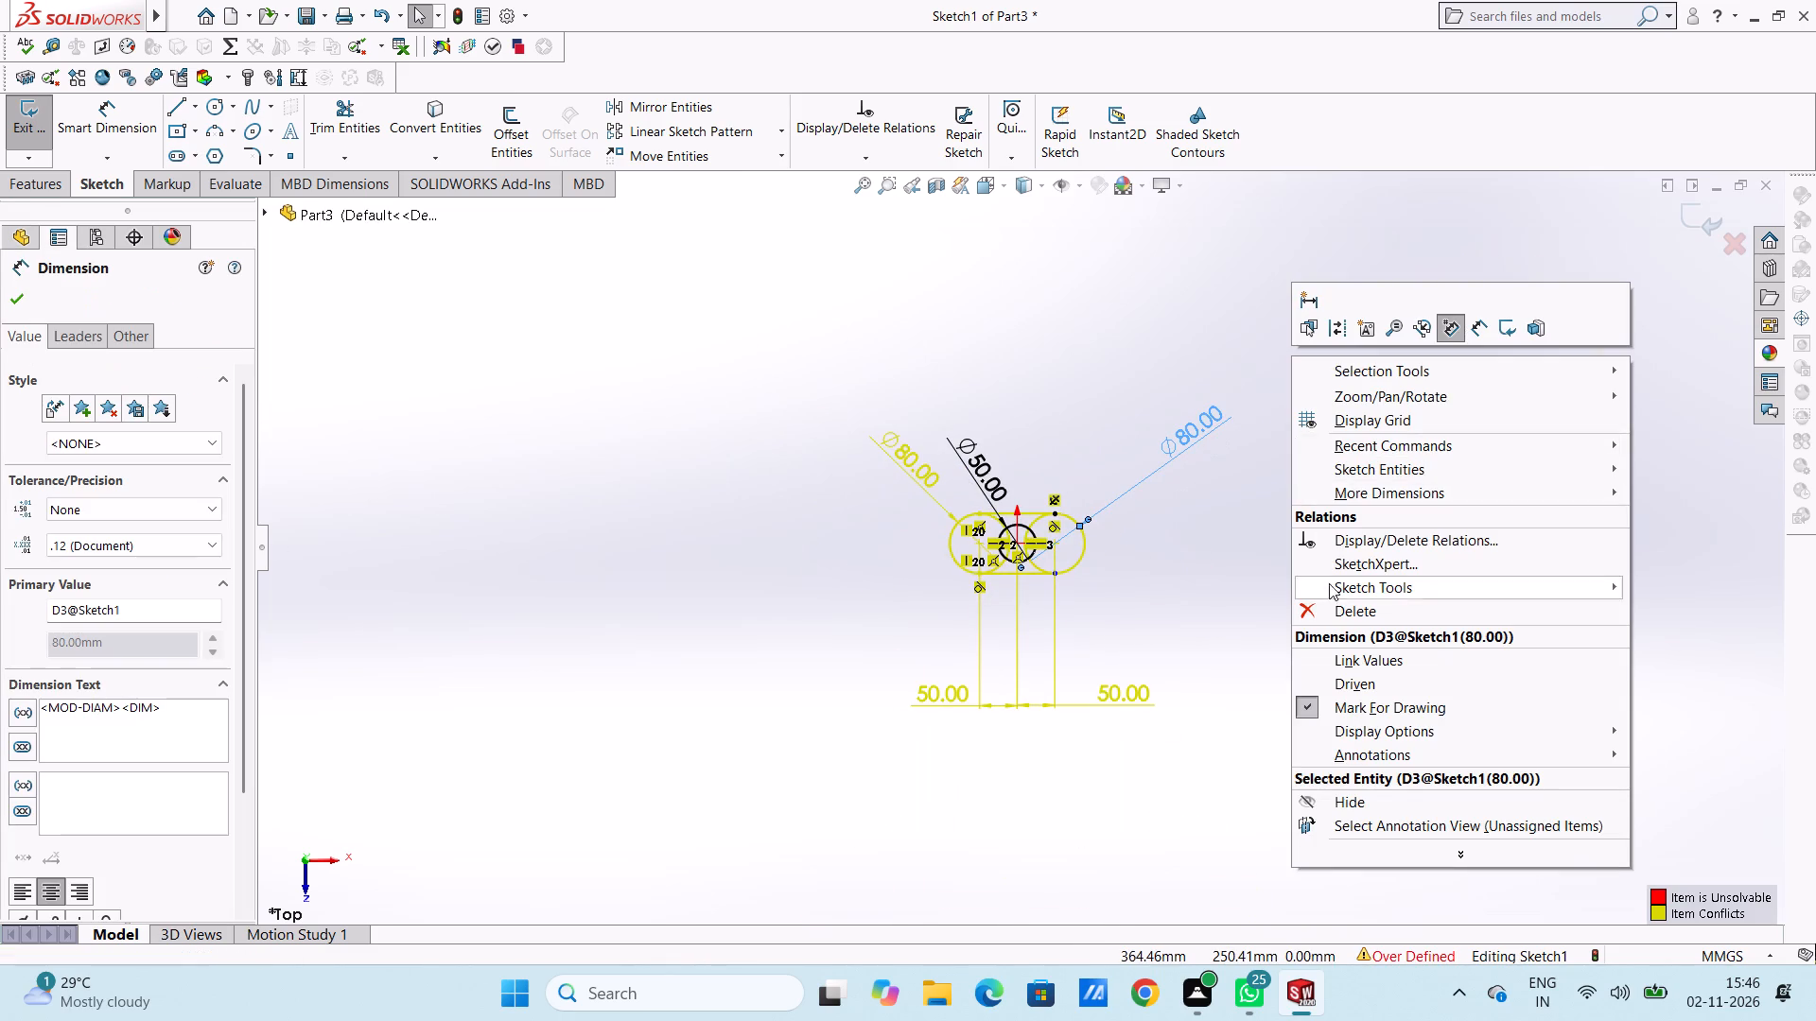
left_click(1318, 610)
scroll(1023, 554, "down", 3)
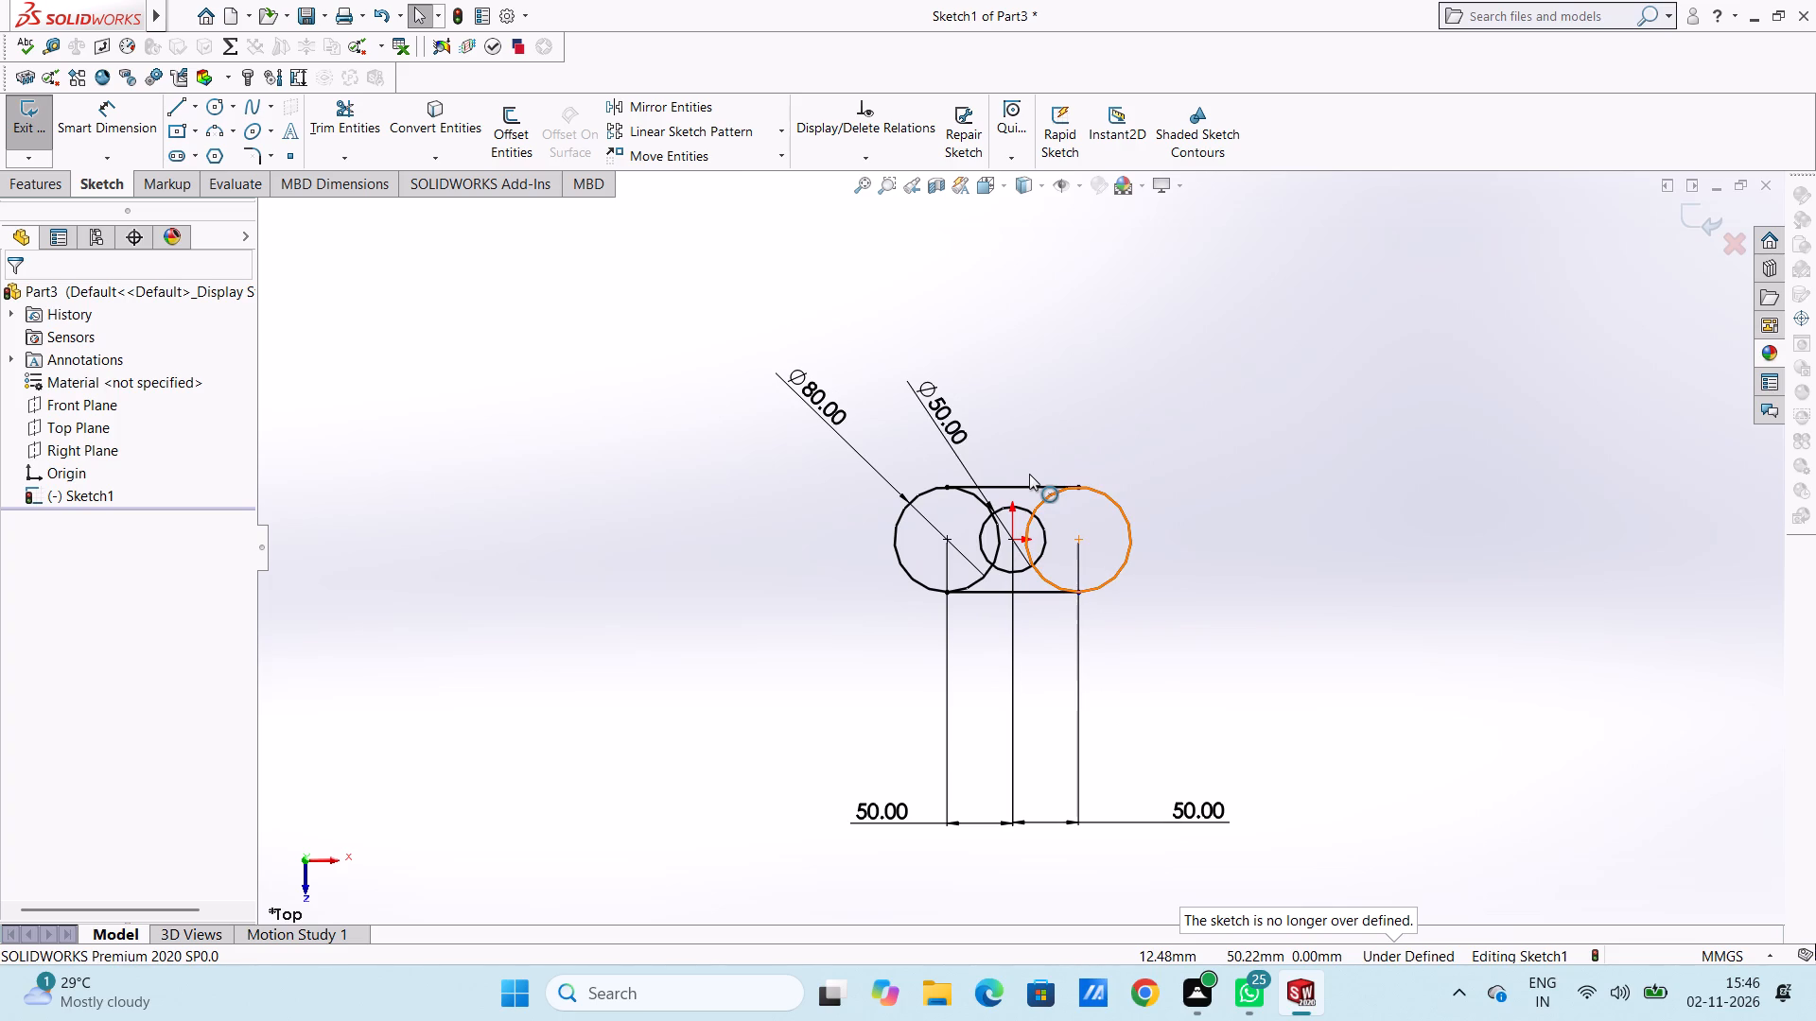
left_click(1132, 451)
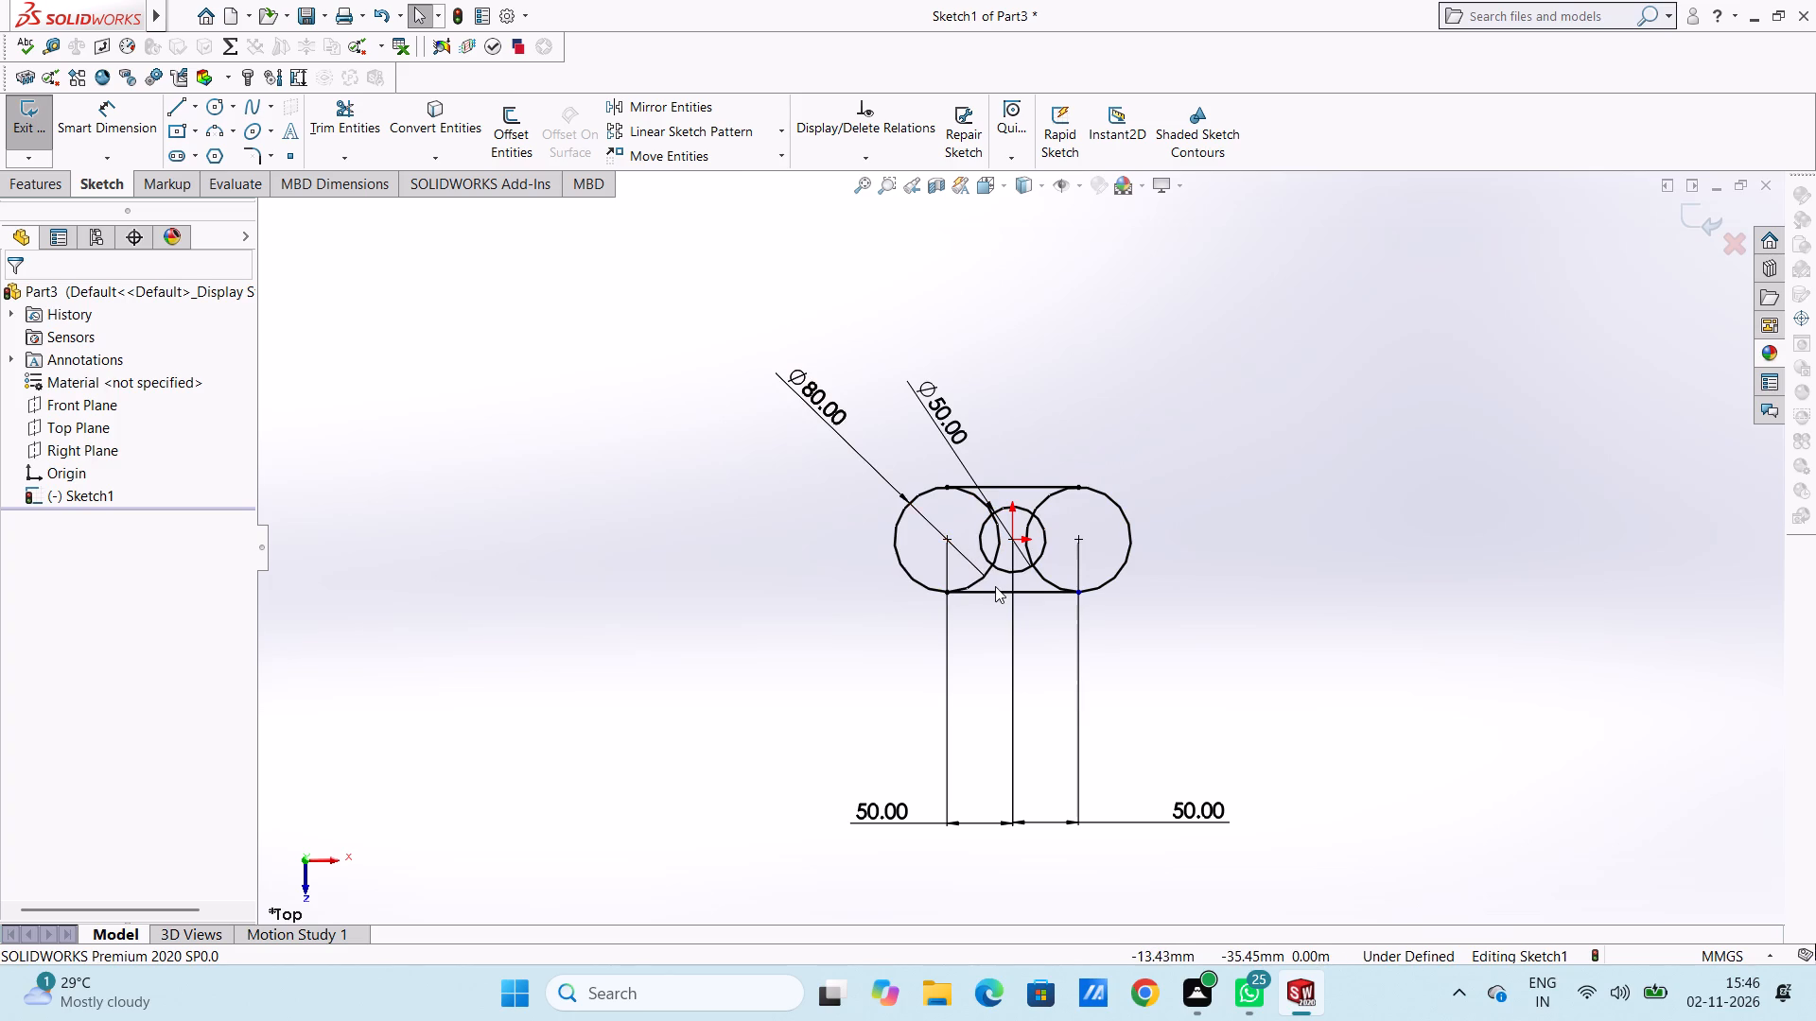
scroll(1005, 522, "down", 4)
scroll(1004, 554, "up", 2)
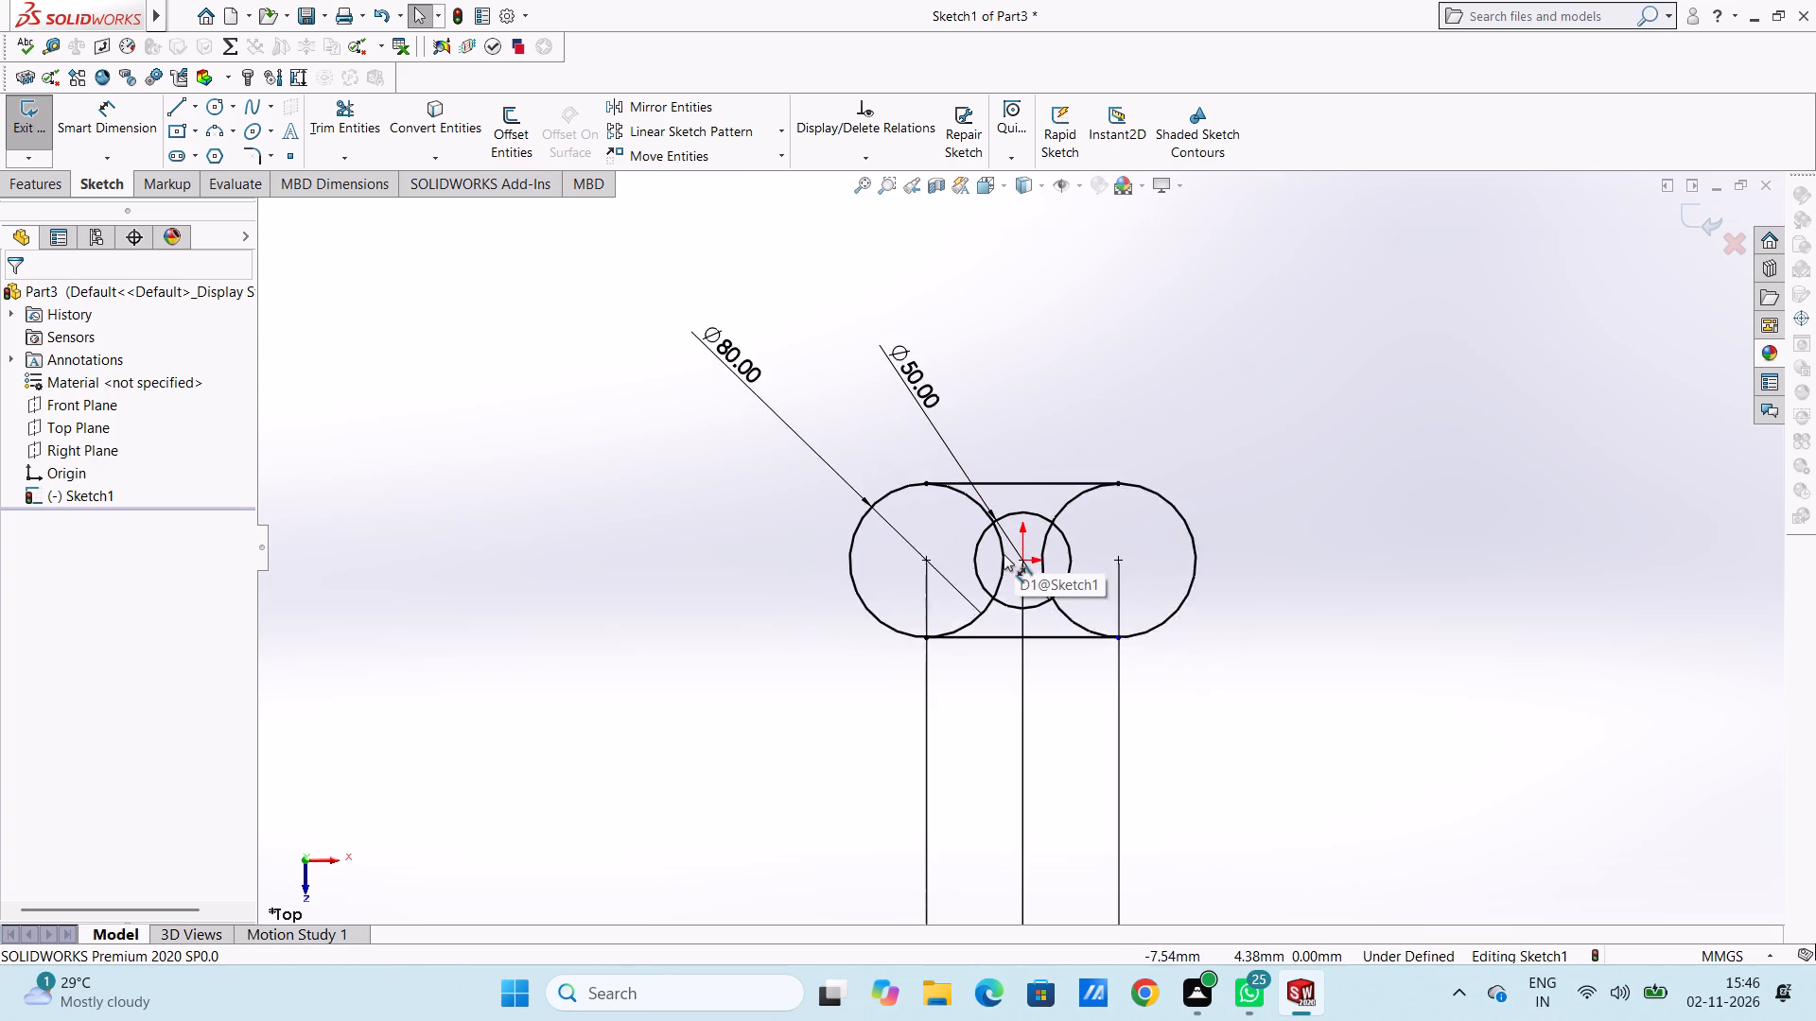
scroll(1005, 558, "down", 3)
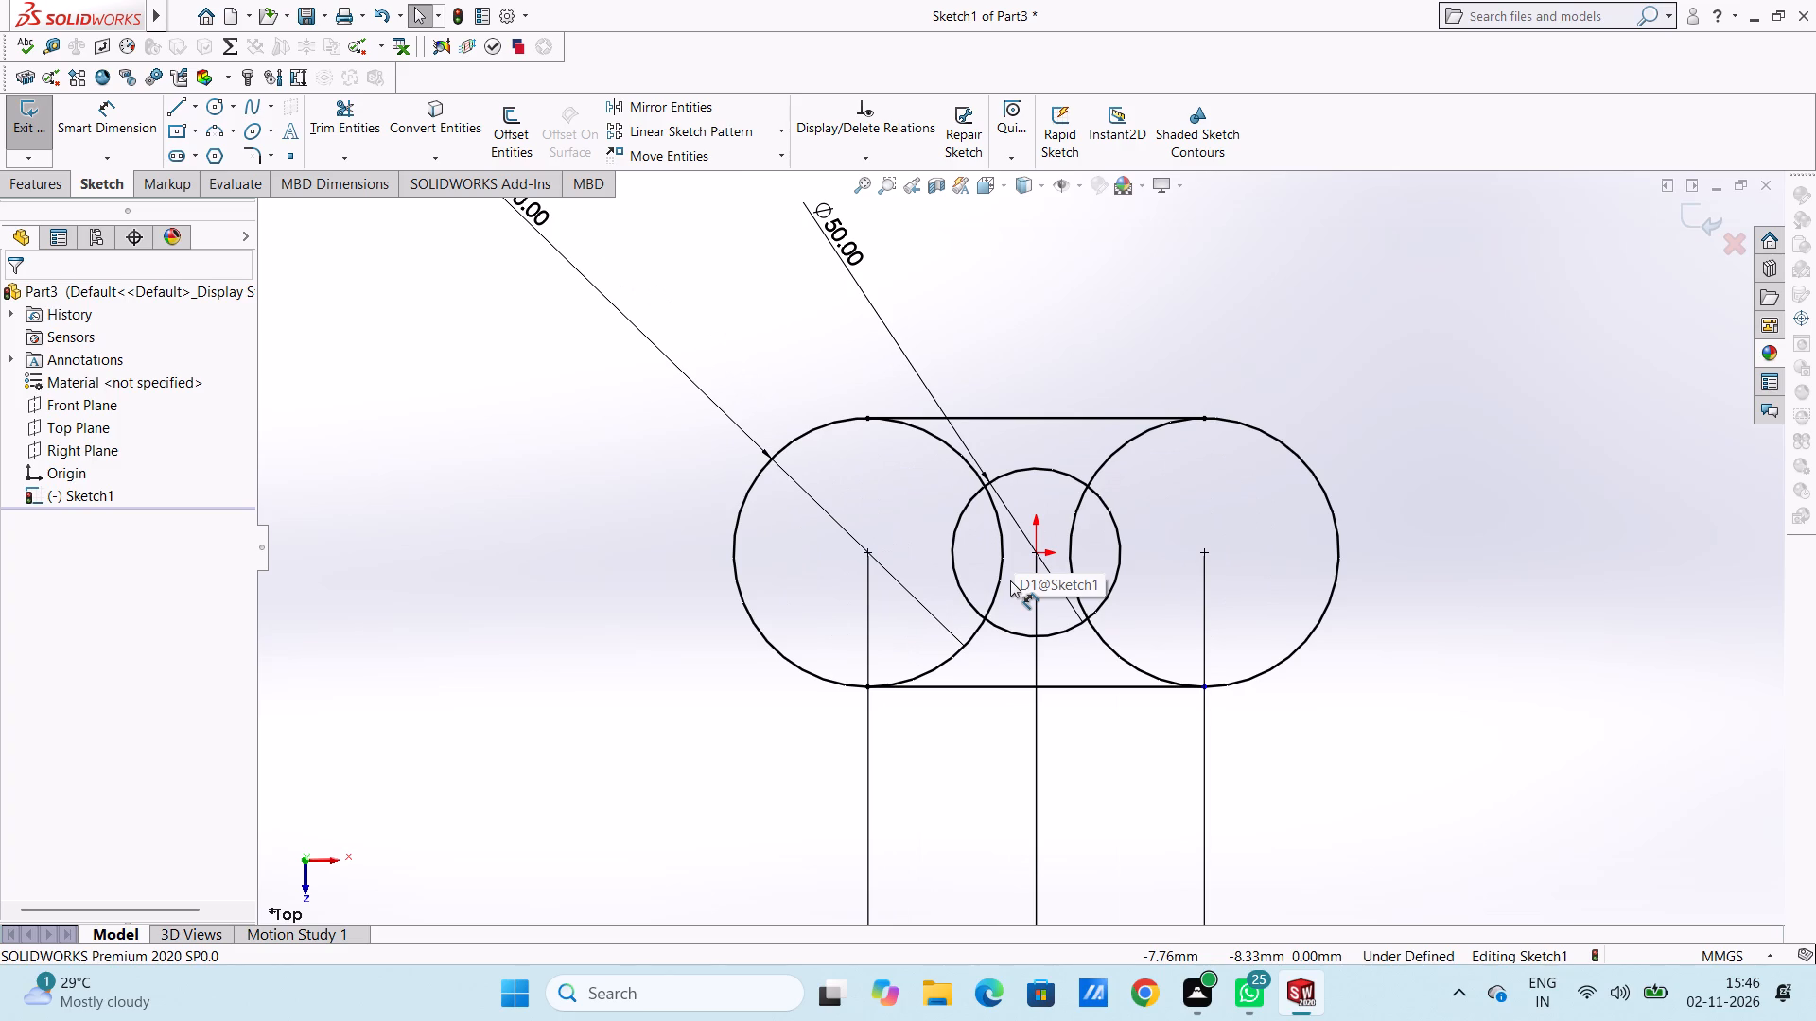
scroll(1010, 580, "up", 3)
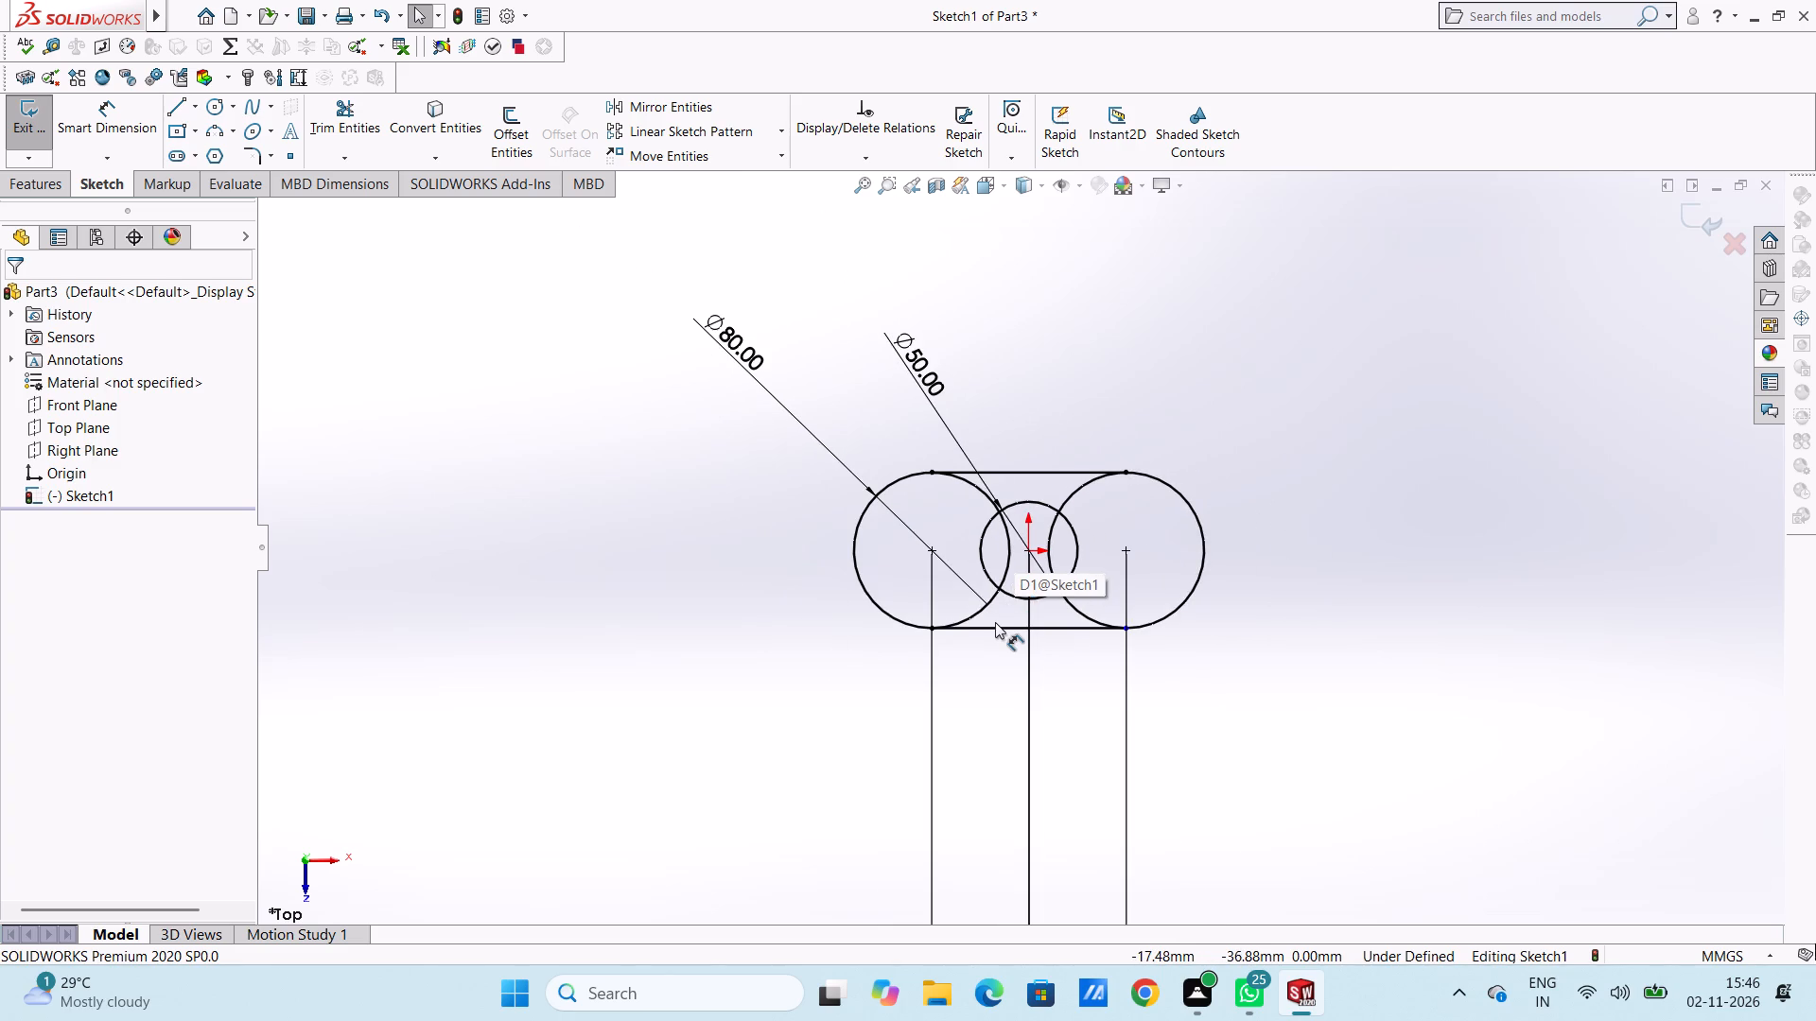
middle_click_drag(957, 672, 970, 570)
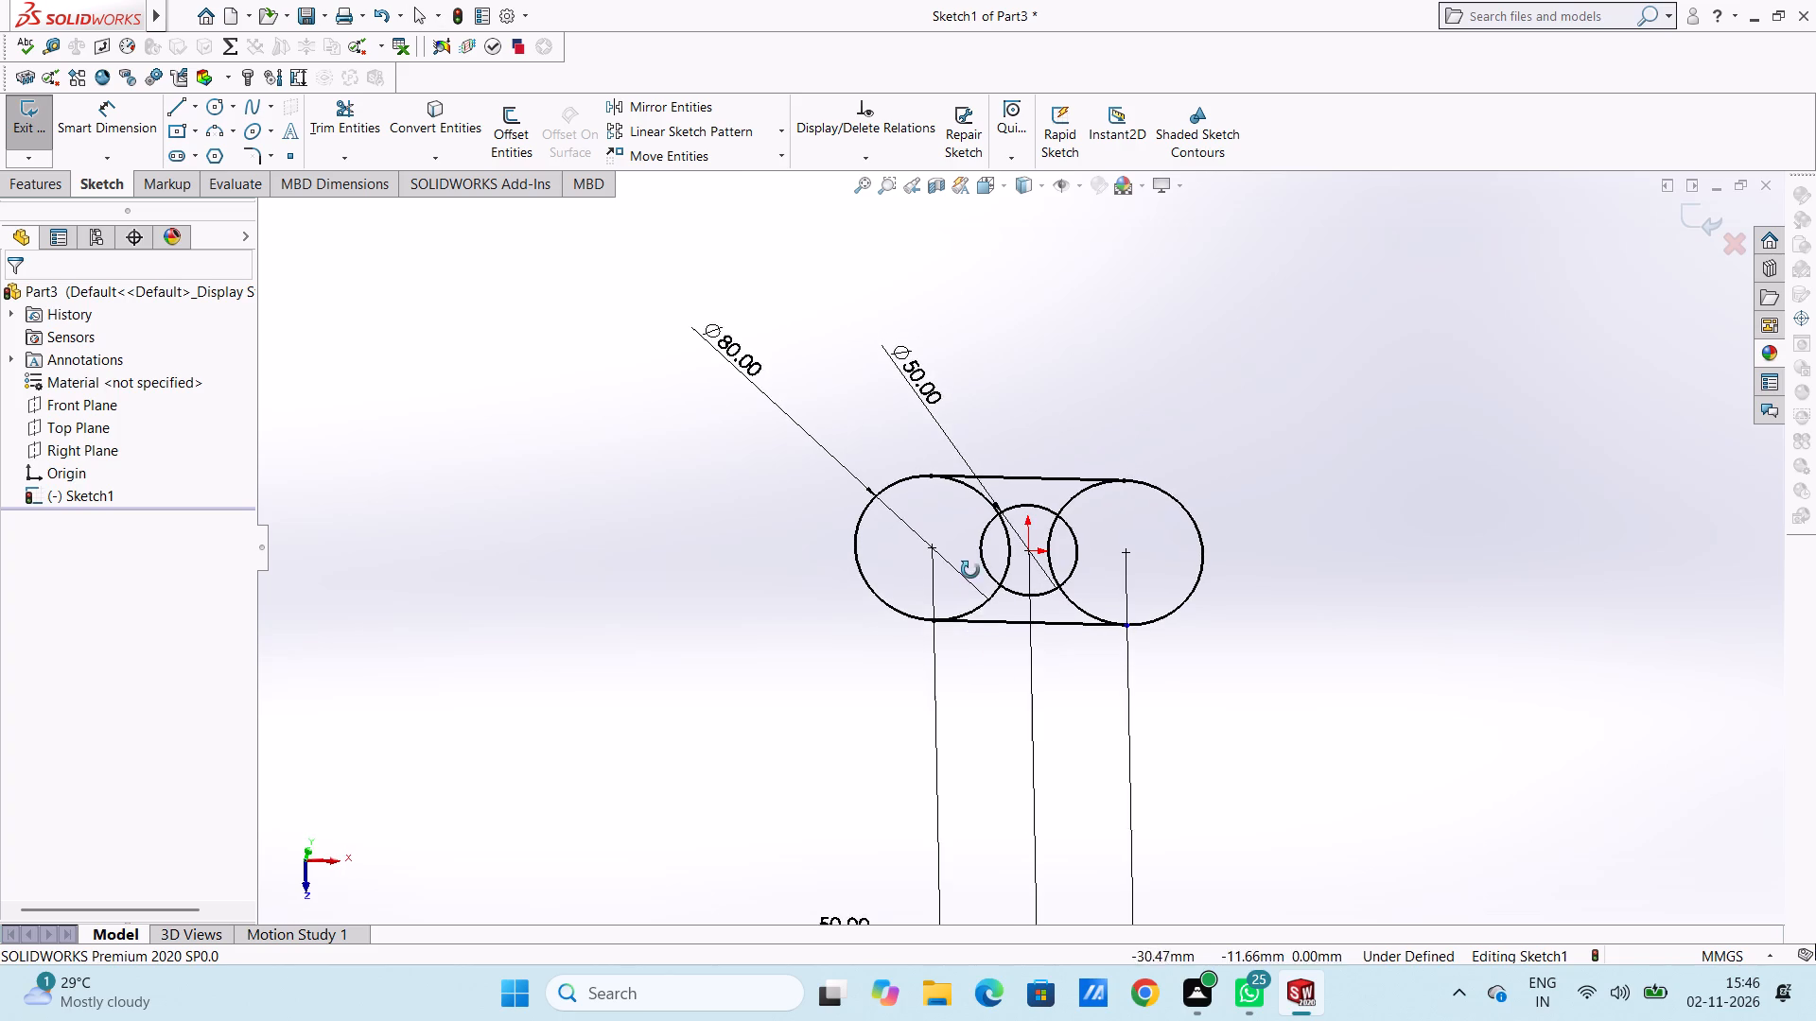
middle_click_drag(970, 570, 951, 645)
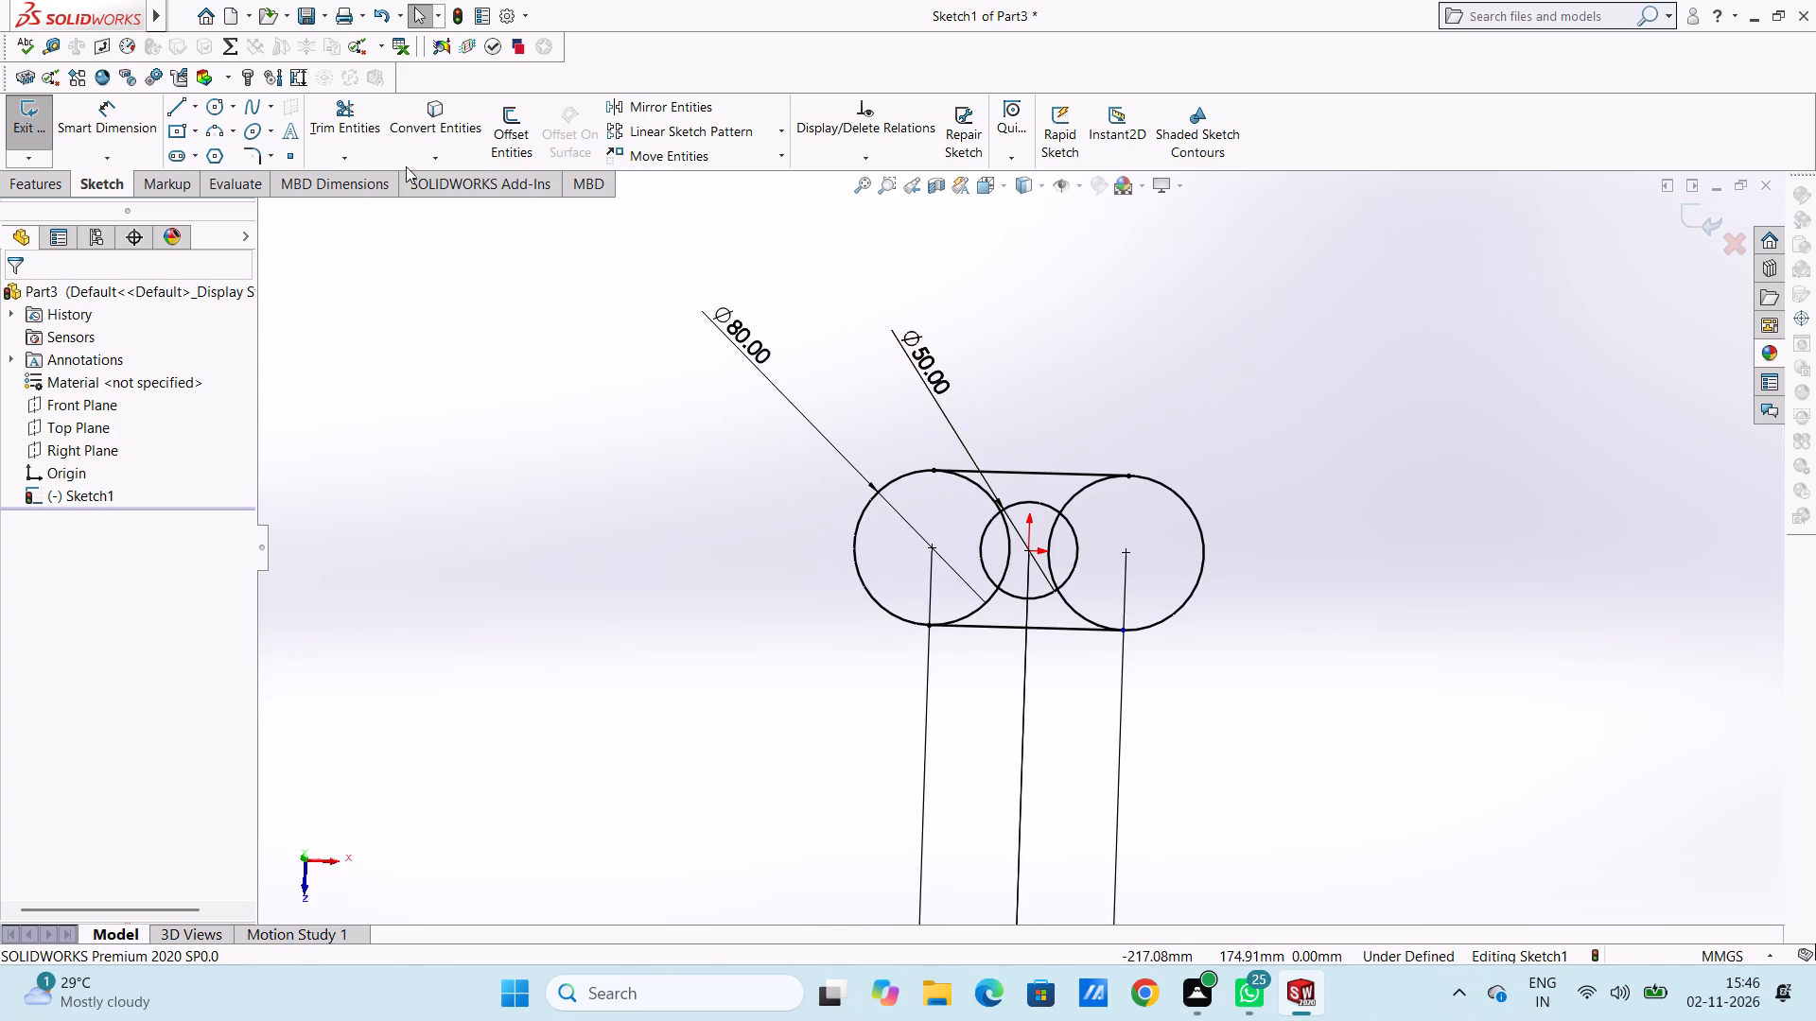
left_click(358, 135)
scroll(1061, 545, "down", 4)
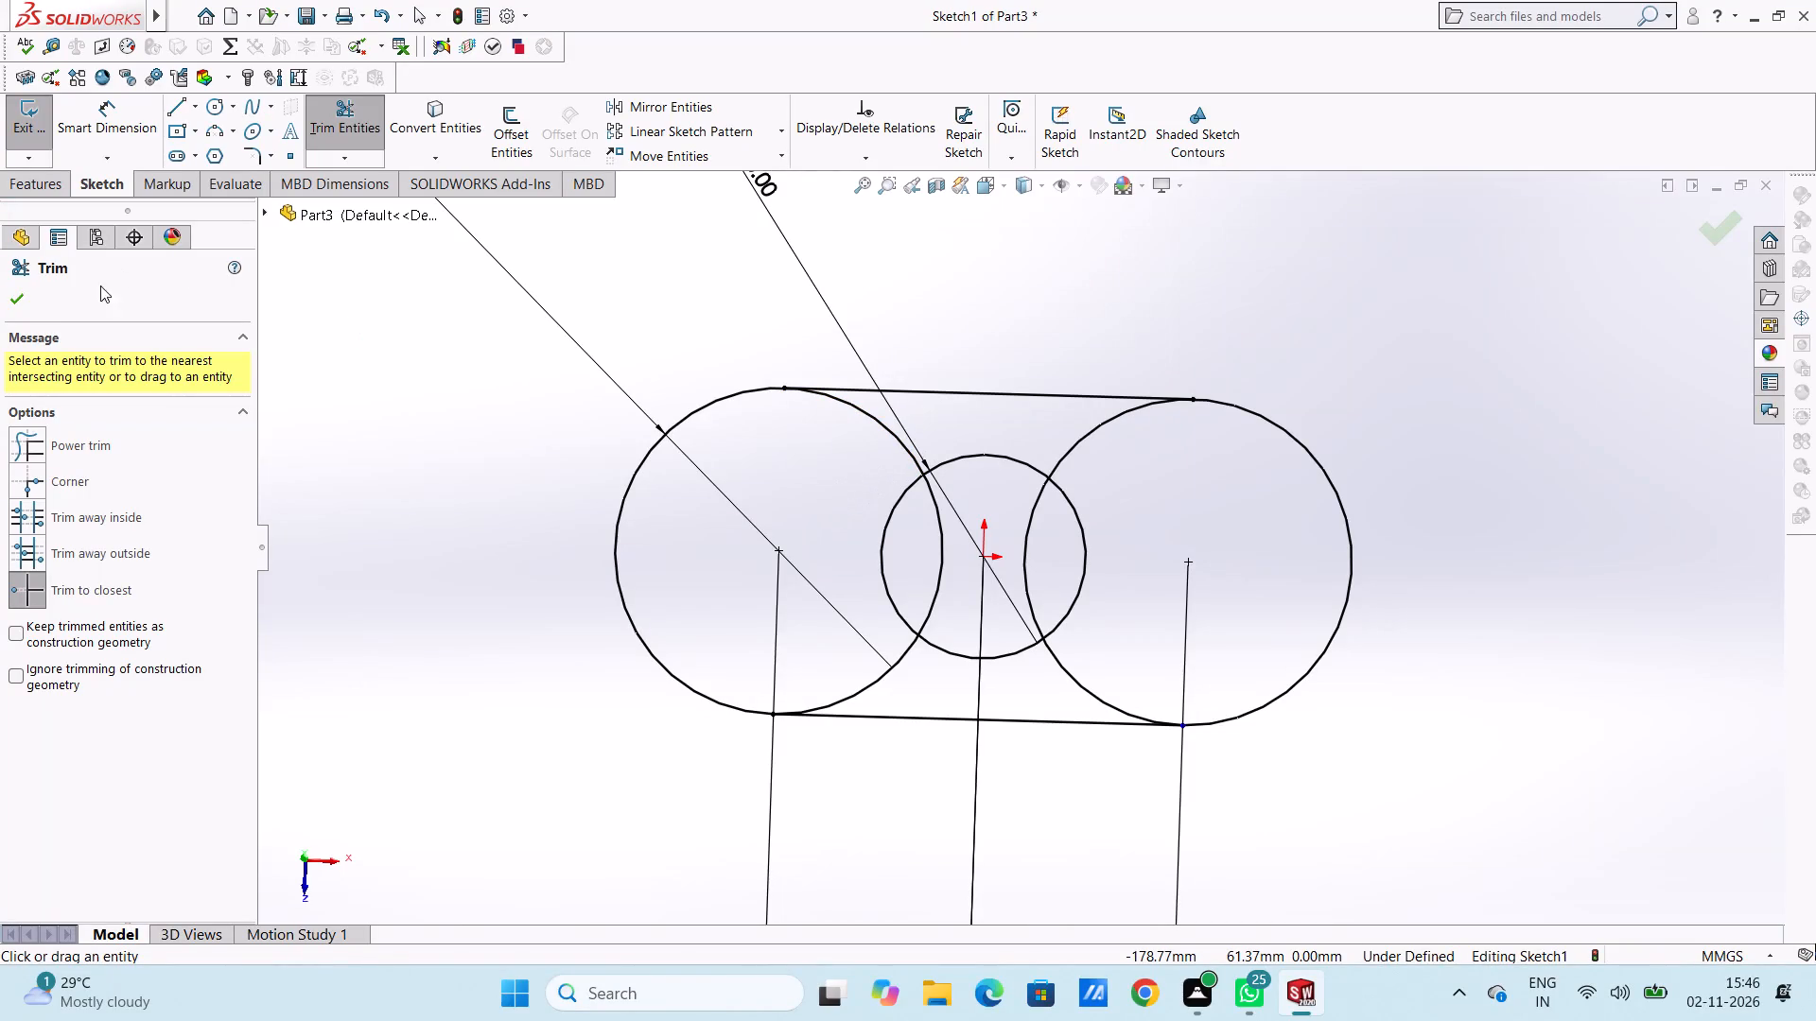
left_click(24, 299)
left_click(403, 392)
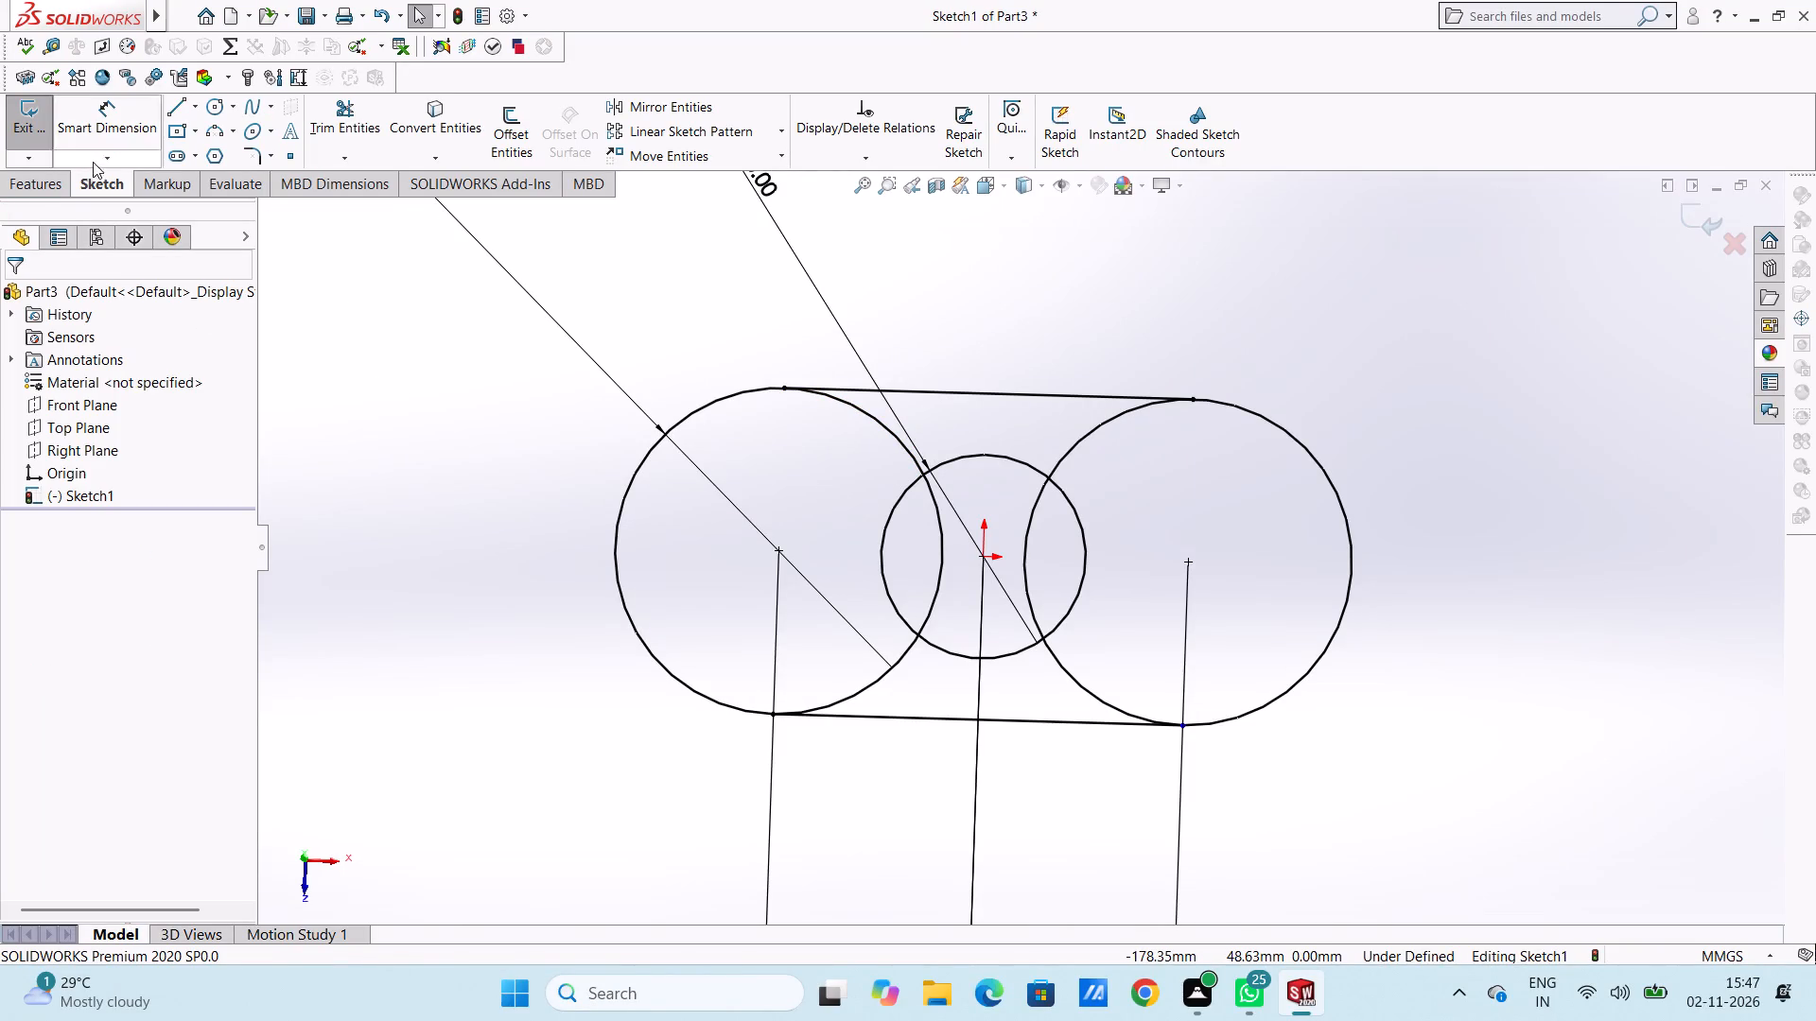
Start a boss extrusion of the sketch, selecting all regions of the slot-shaped outline, including those inside the centre circle, as contours.
left_click(36, 186)
left_click(34, 114)
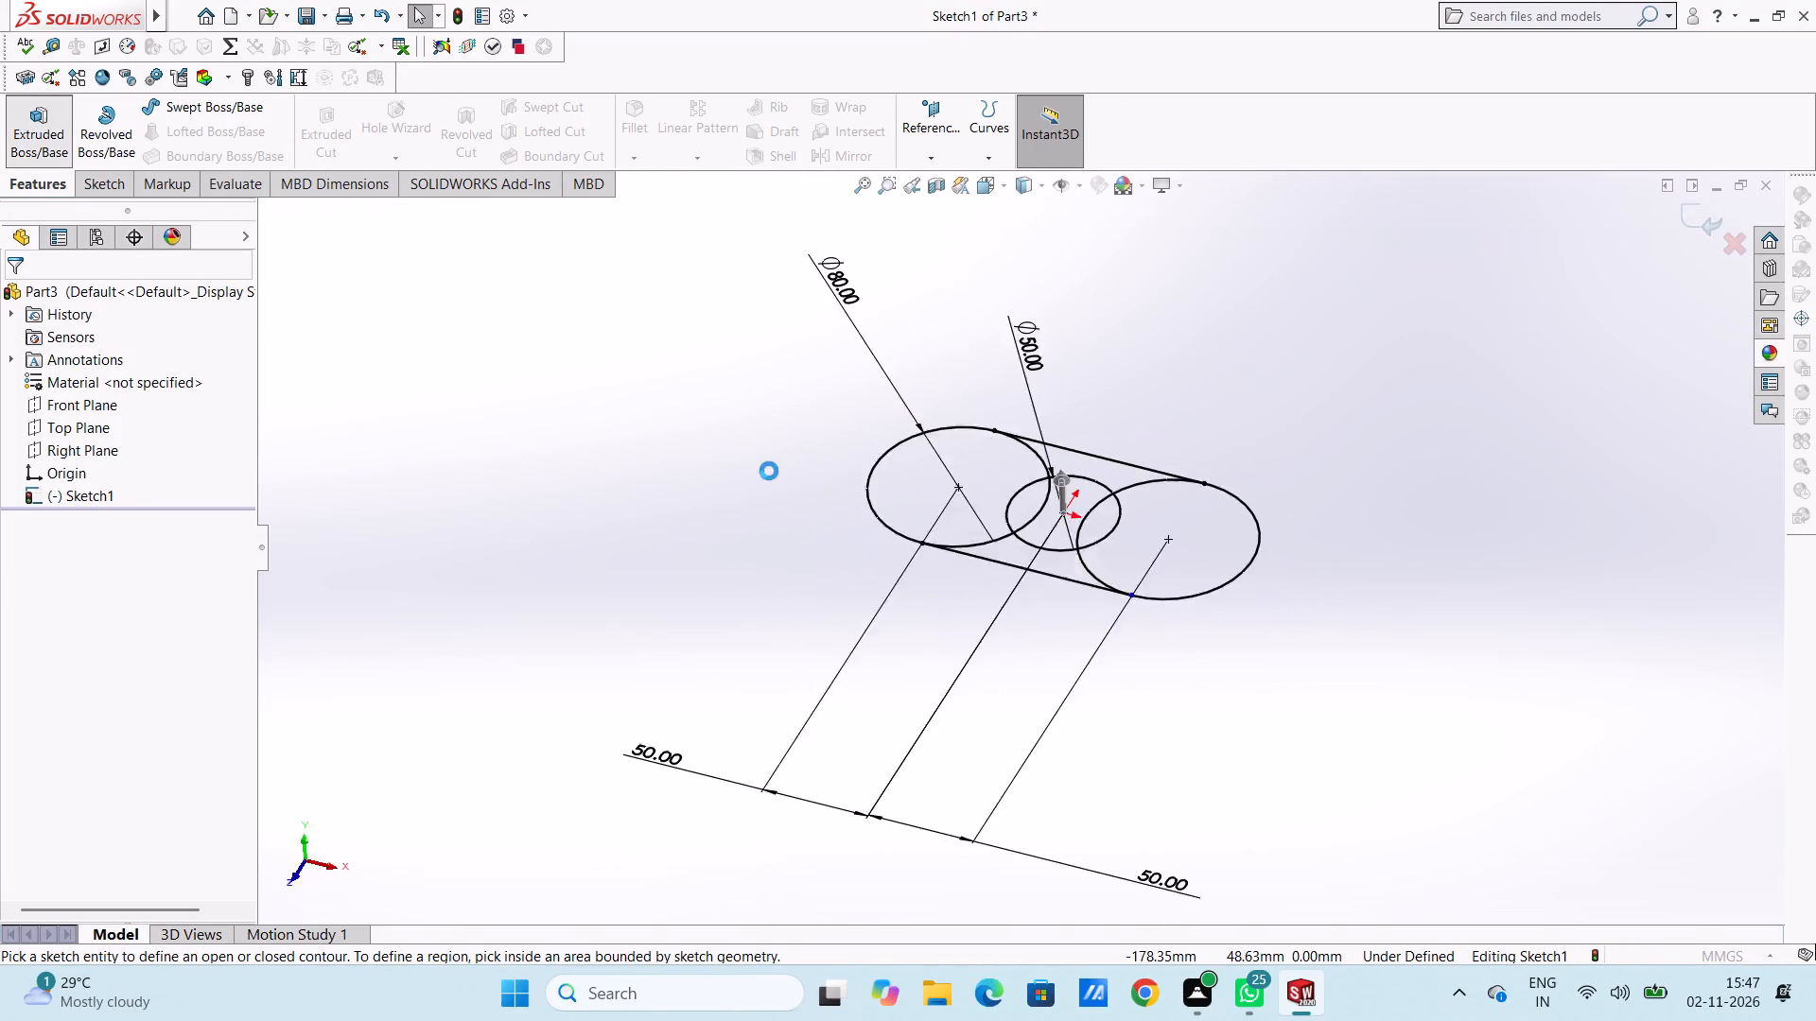
left_click(981, 465)
middle_click_drag(1109, 397, 1111, 487)
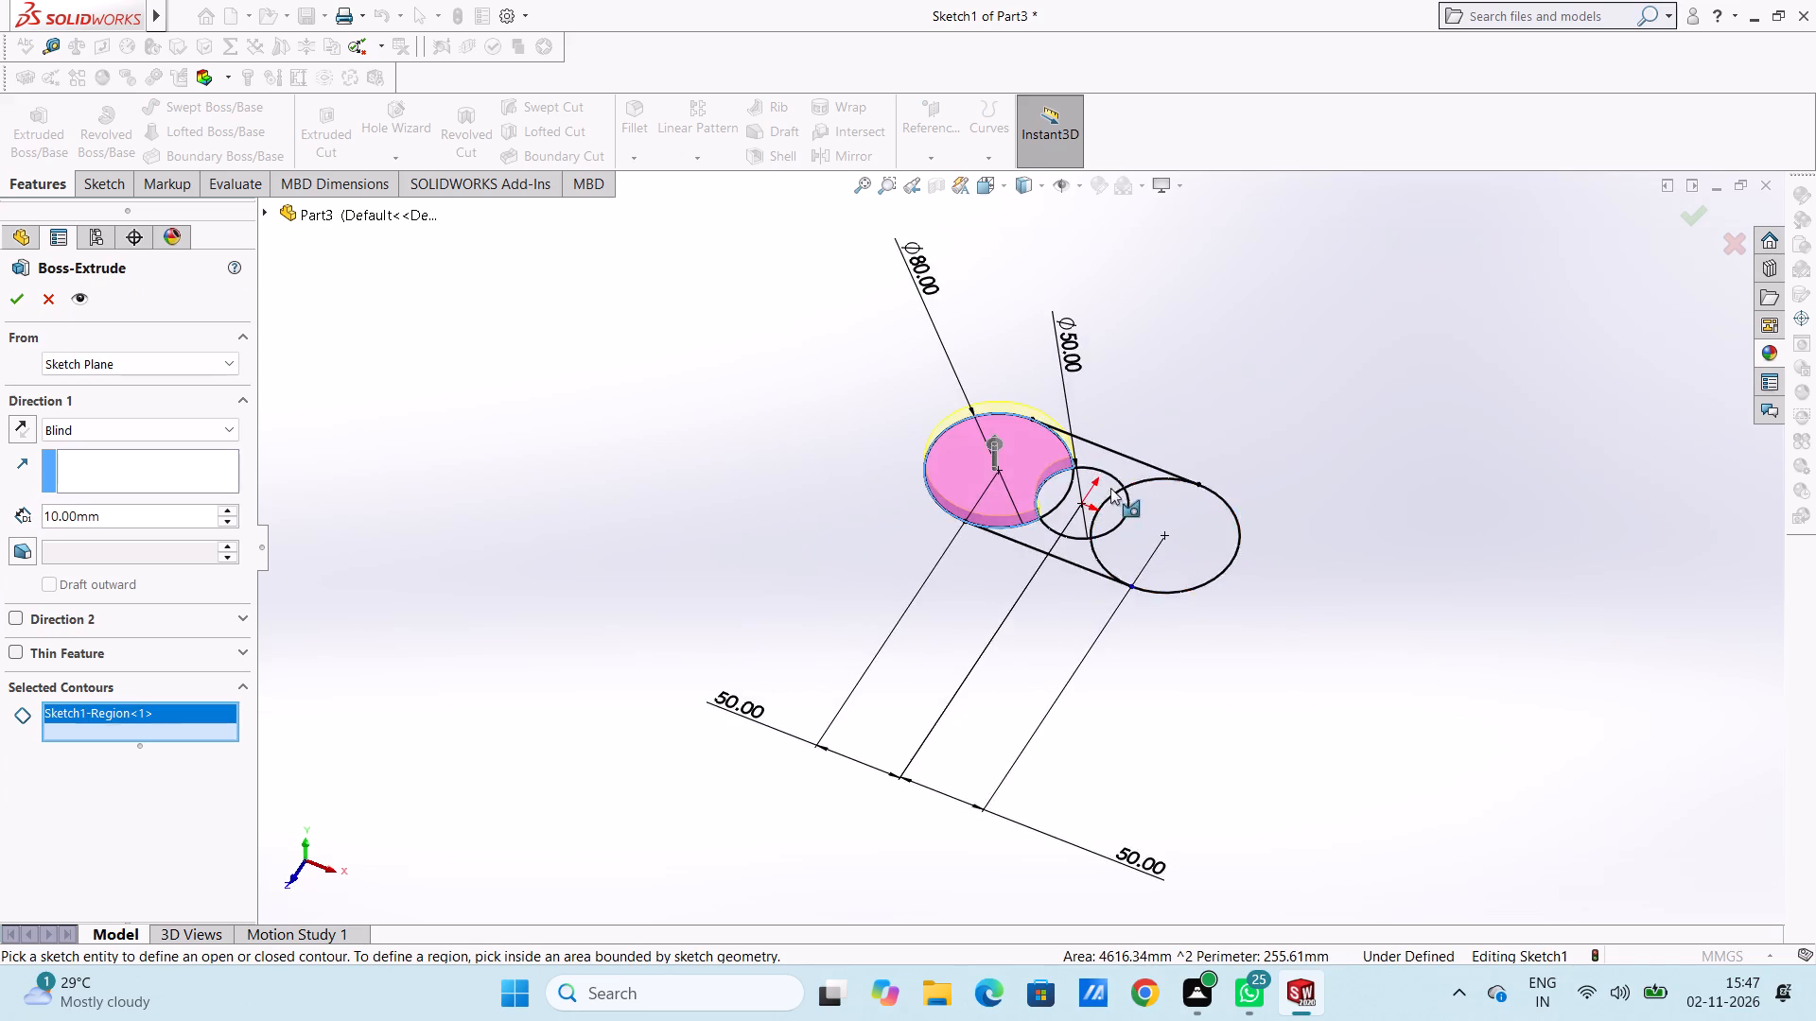
scroll(1075, 570, "down", 5)
left_click(1036, 497)
left_click(1200, 452)
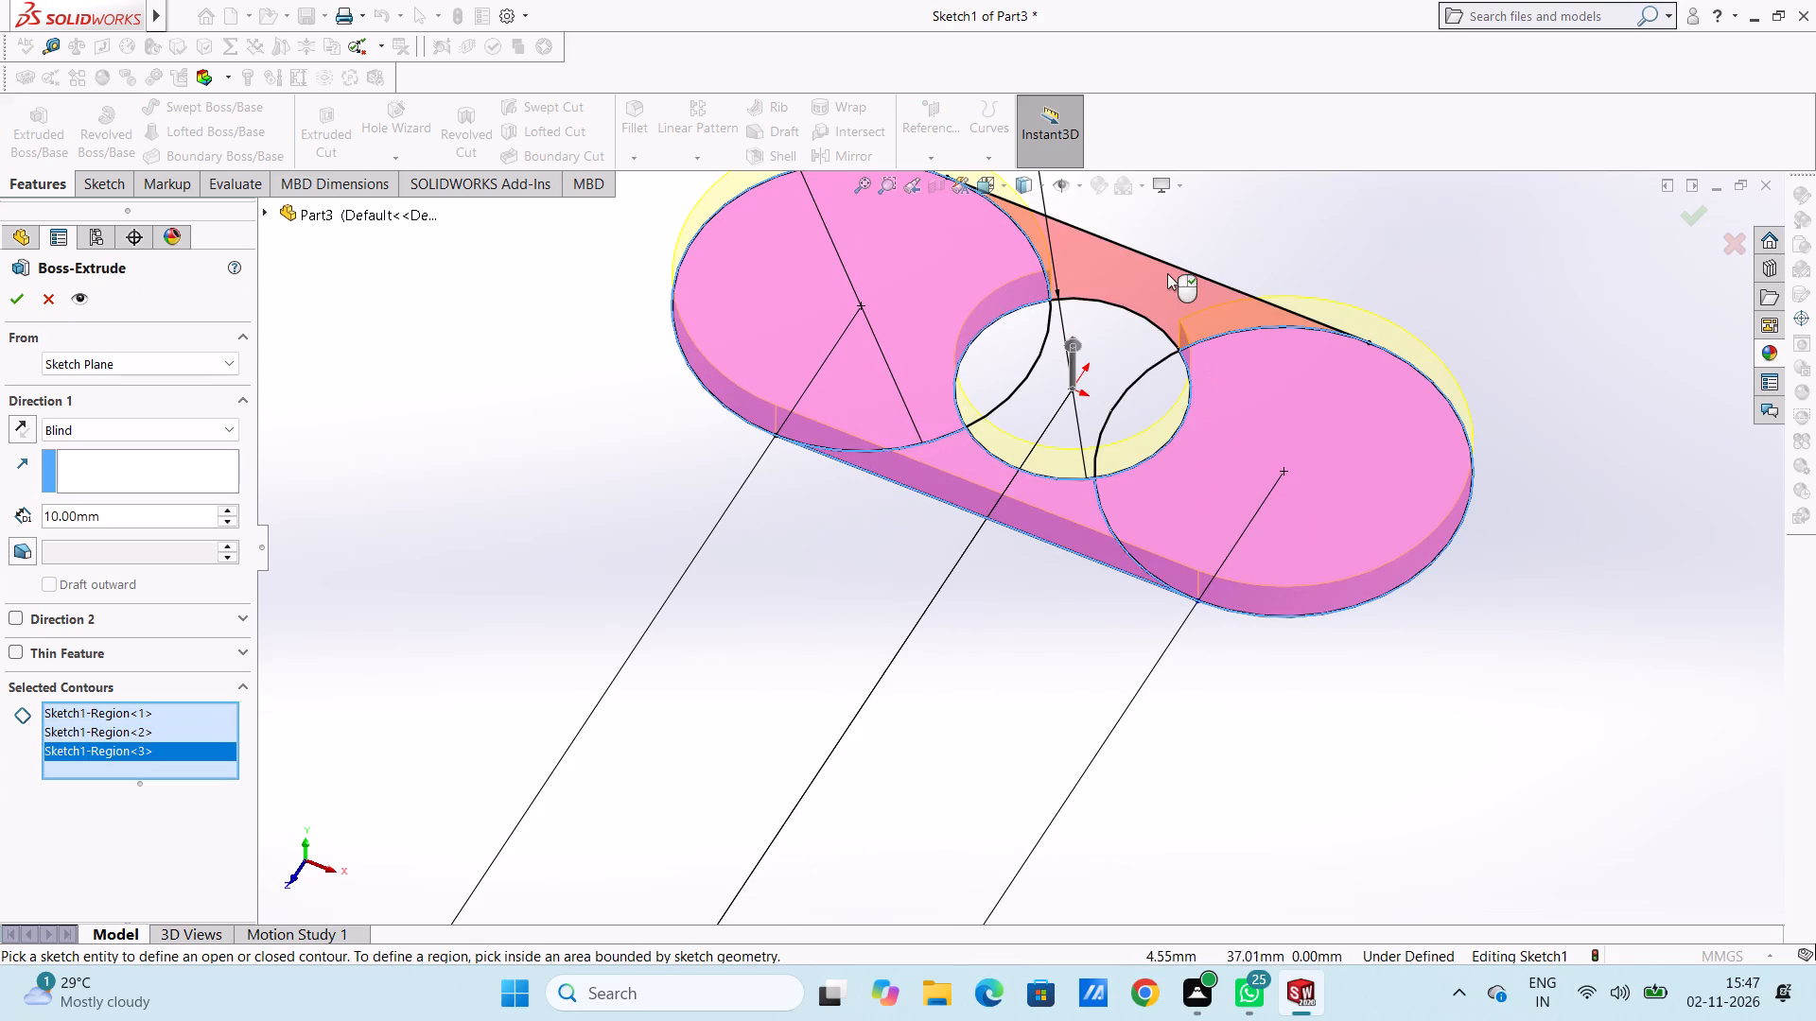
left_click(1164, 269)
left_click(1017, 337)
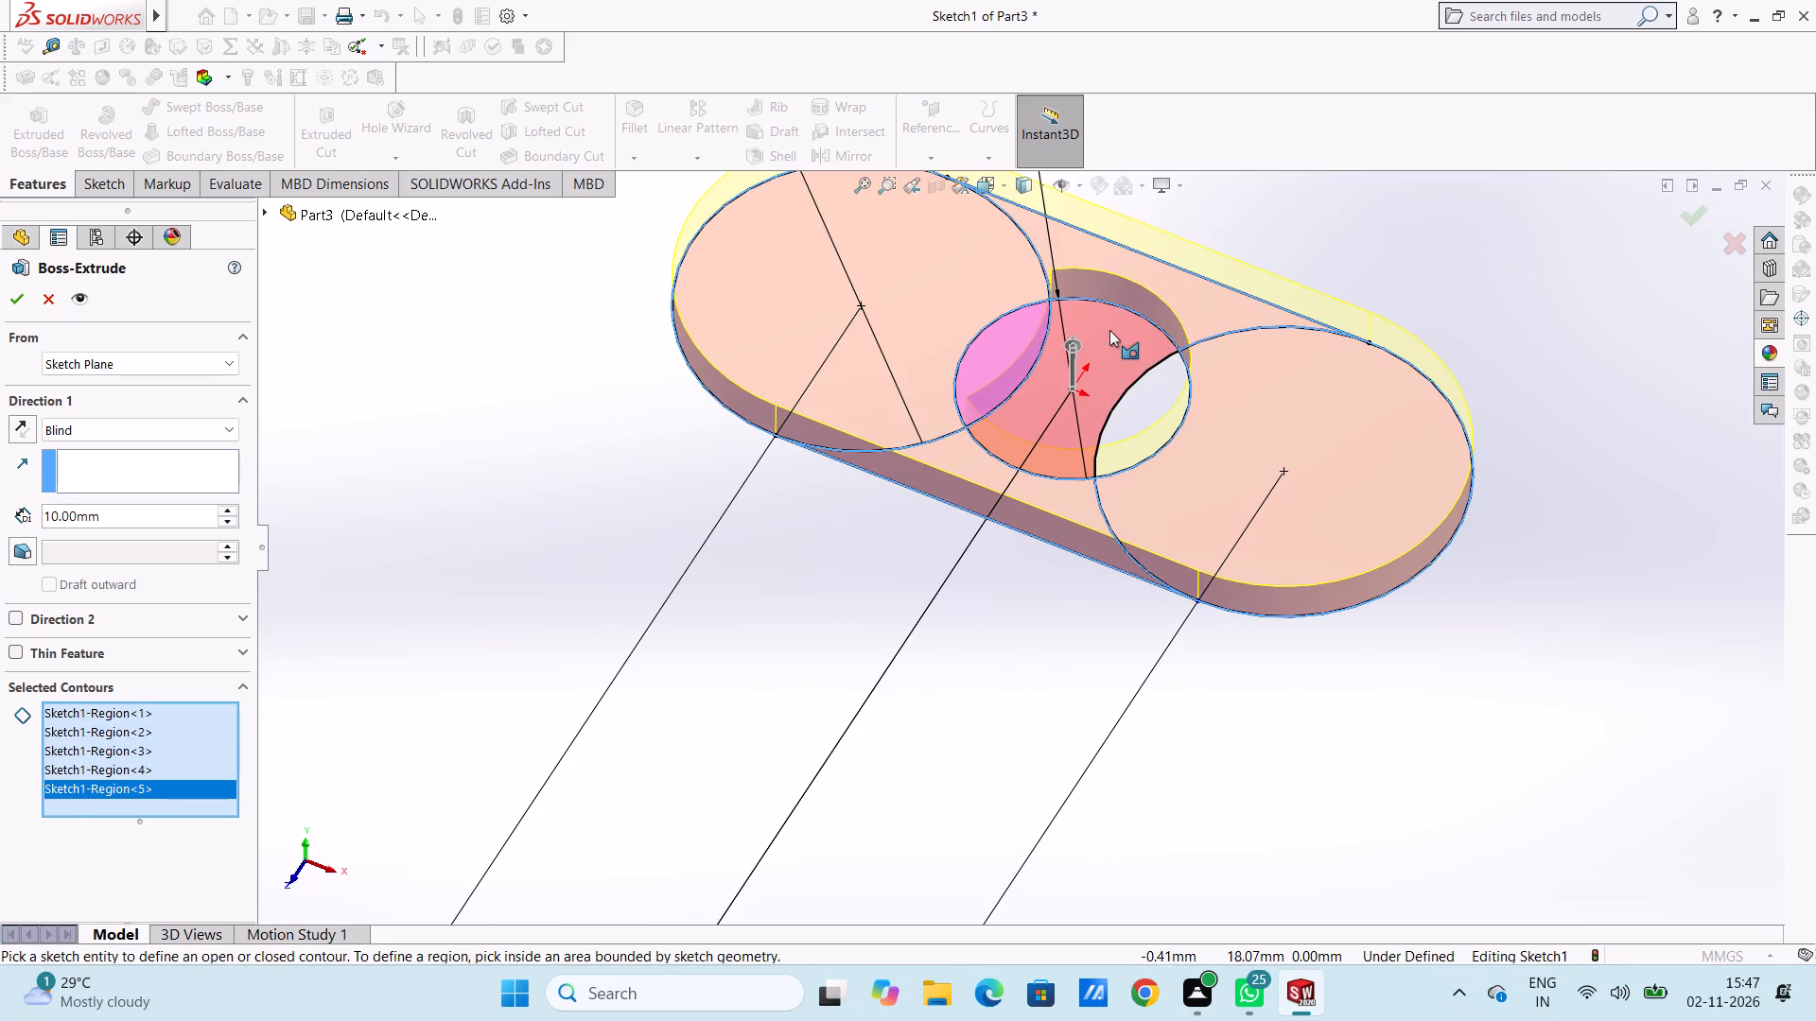
left_click(1109, 330)
left_click(1137, 385)
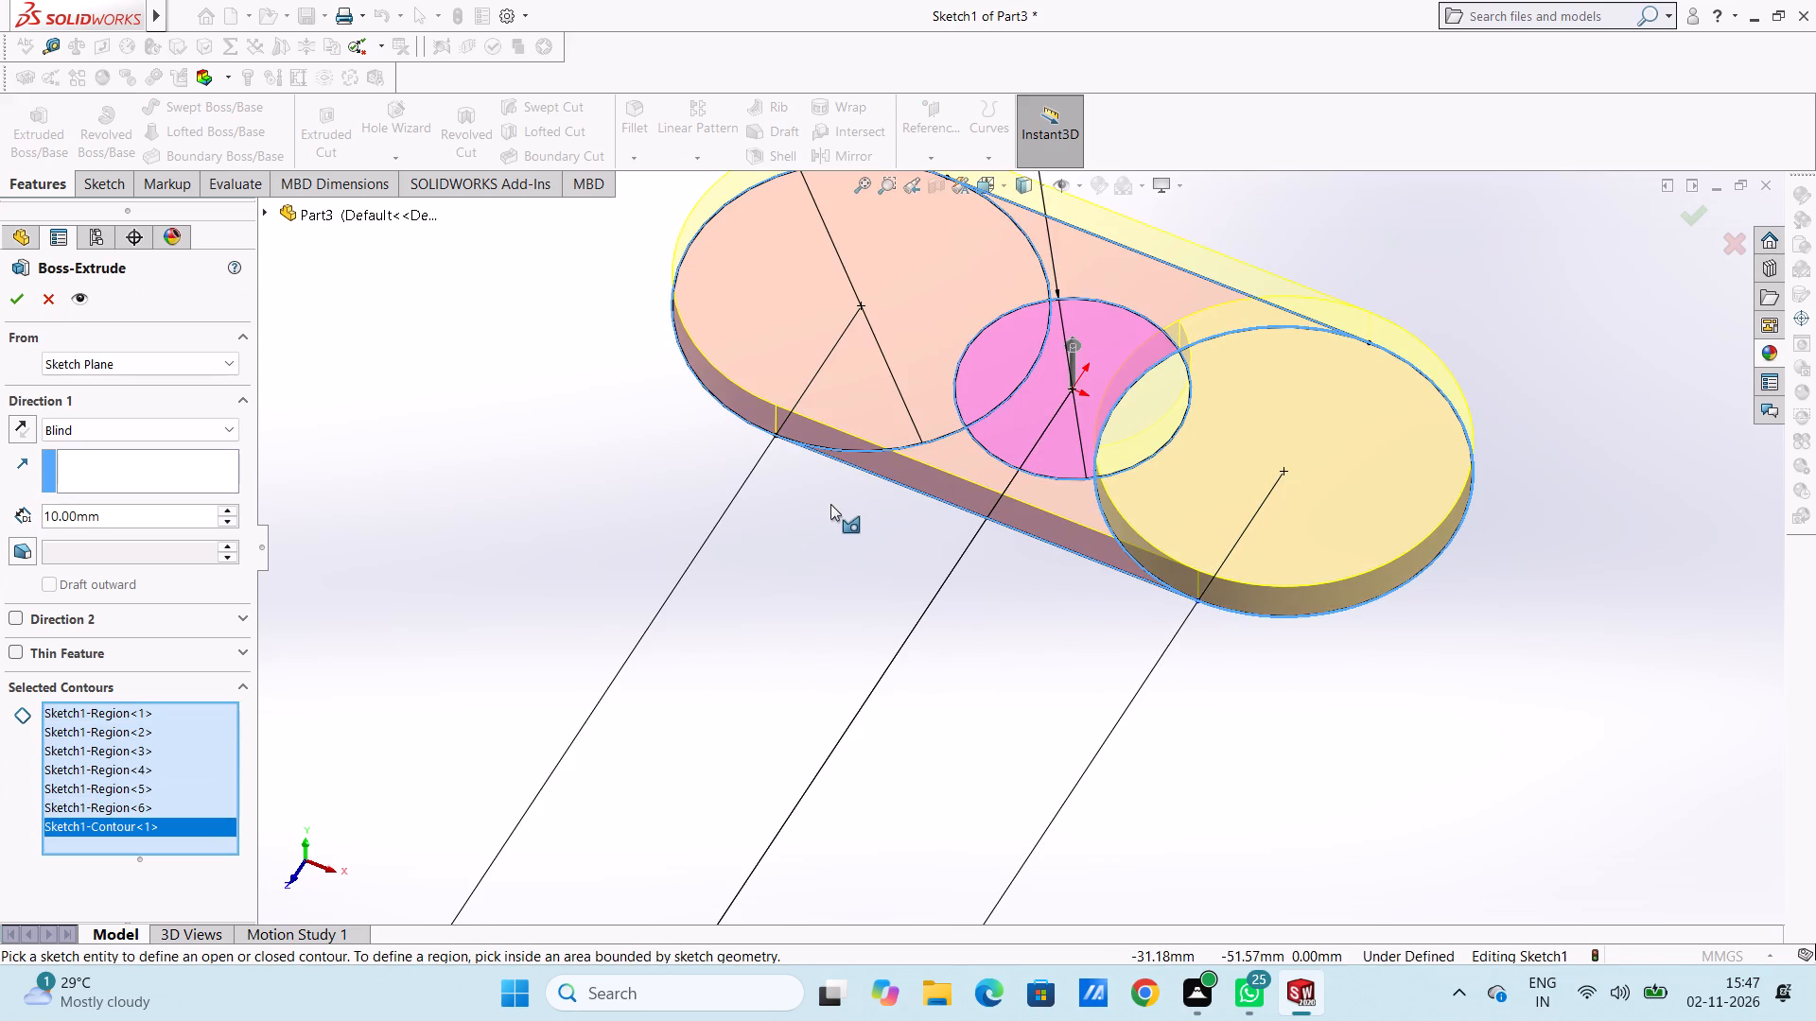
scroll(830, 504, "up", 2)
middle_click_drag(862, 500, 875, 574)
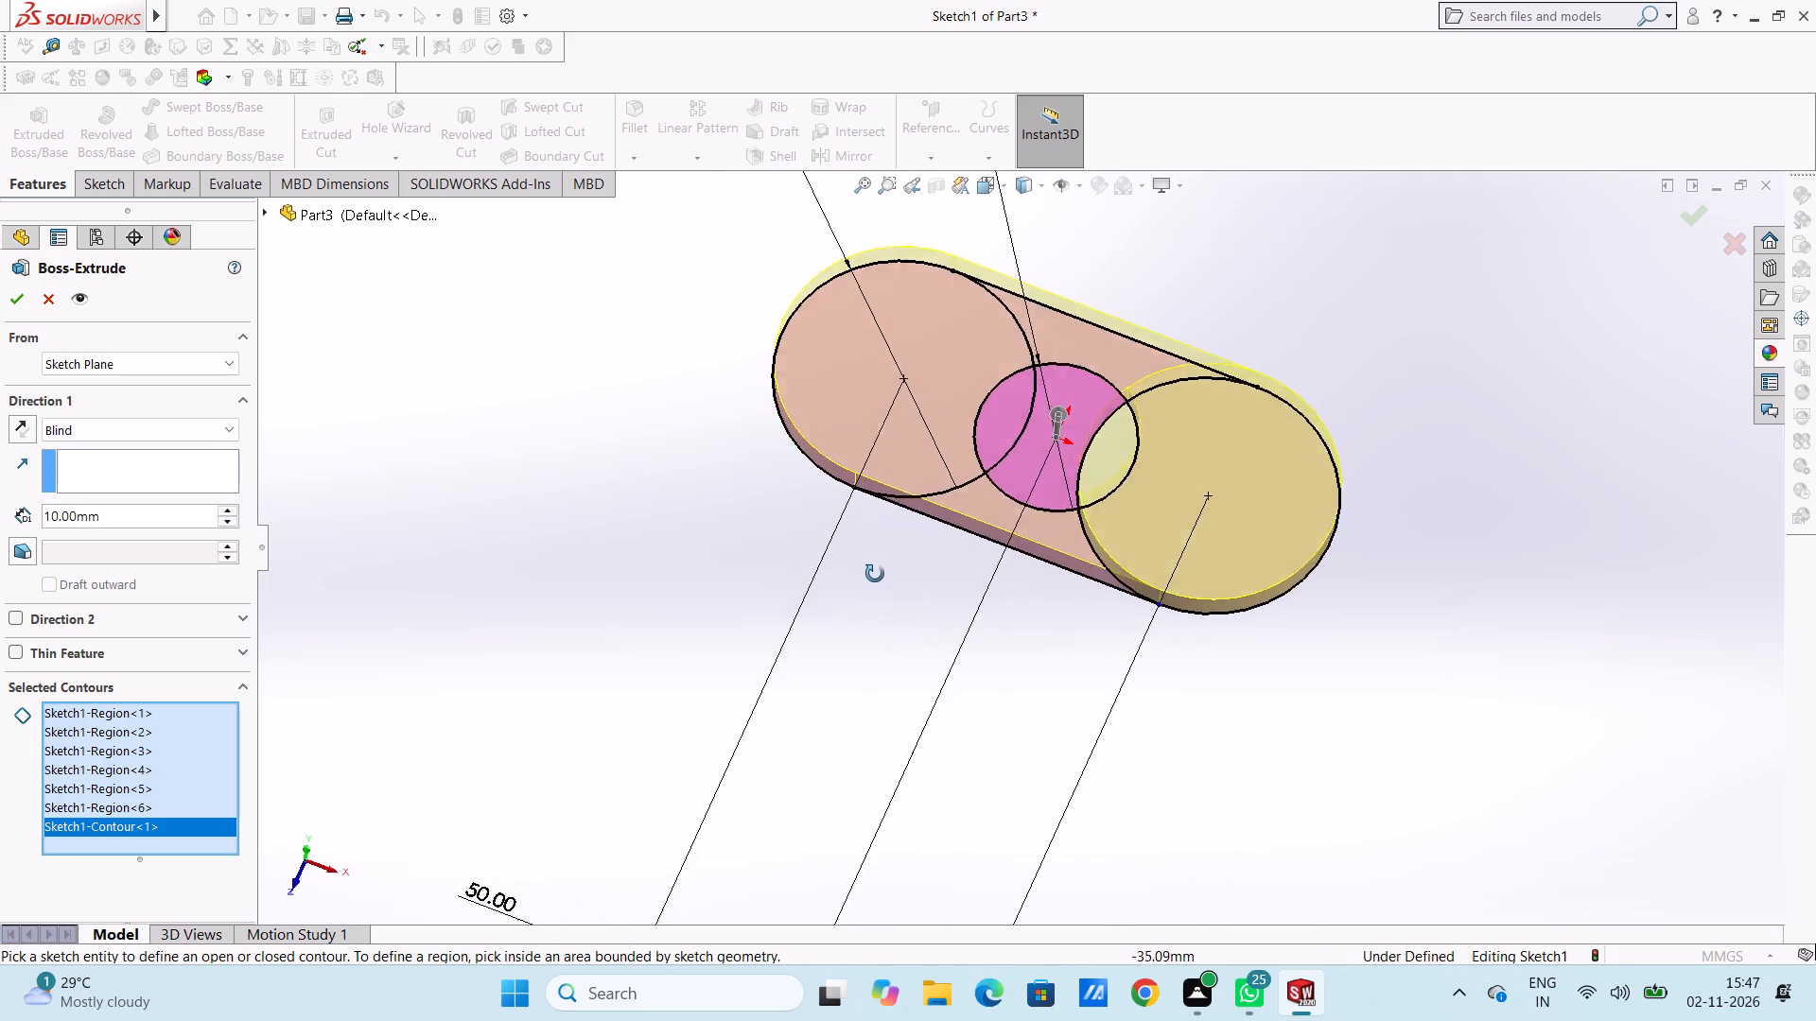
middle_click_drag(875, 574, 882, 594)
scroll(1123, 451, "down", 4)
middle_click_drag(1152, 467, 1168, 488)
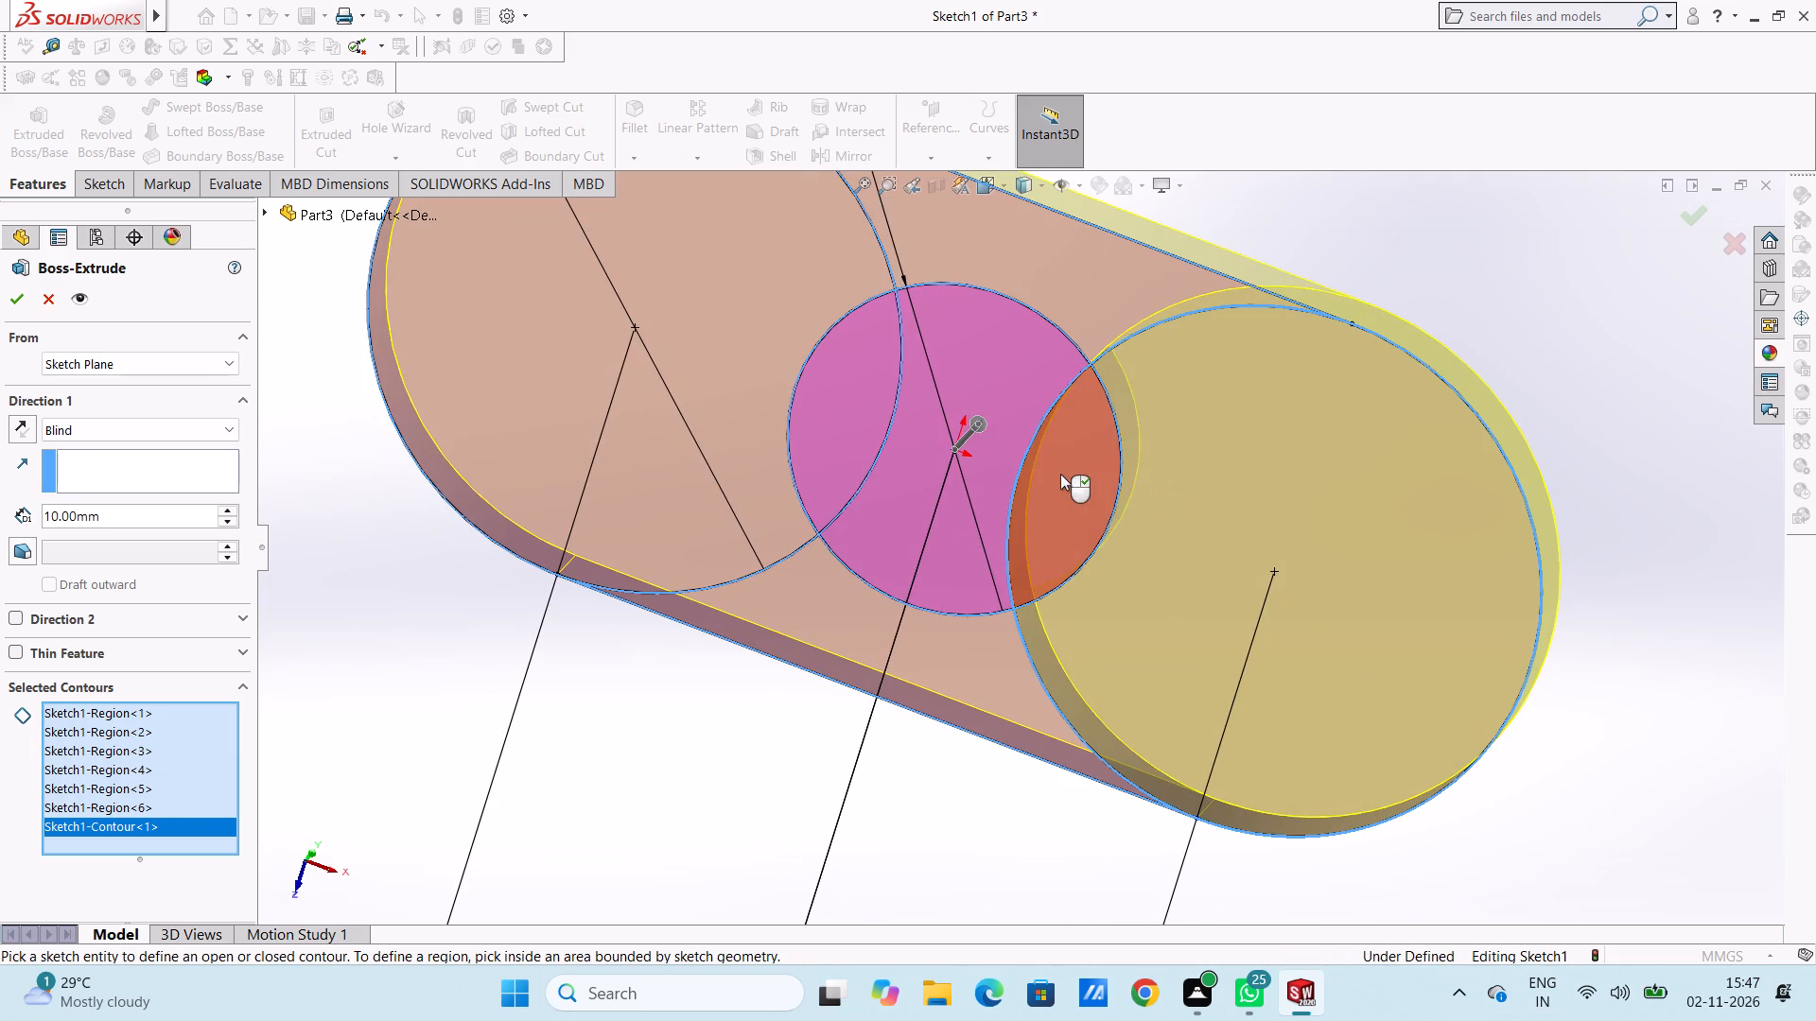
left_click(1060, 474)
Examine the extrusion preview from above, below and the side to check the selected regions.
scroll(1217, 459, "up", 3)
middle_click_drag(1182, 445, 1132, 429)
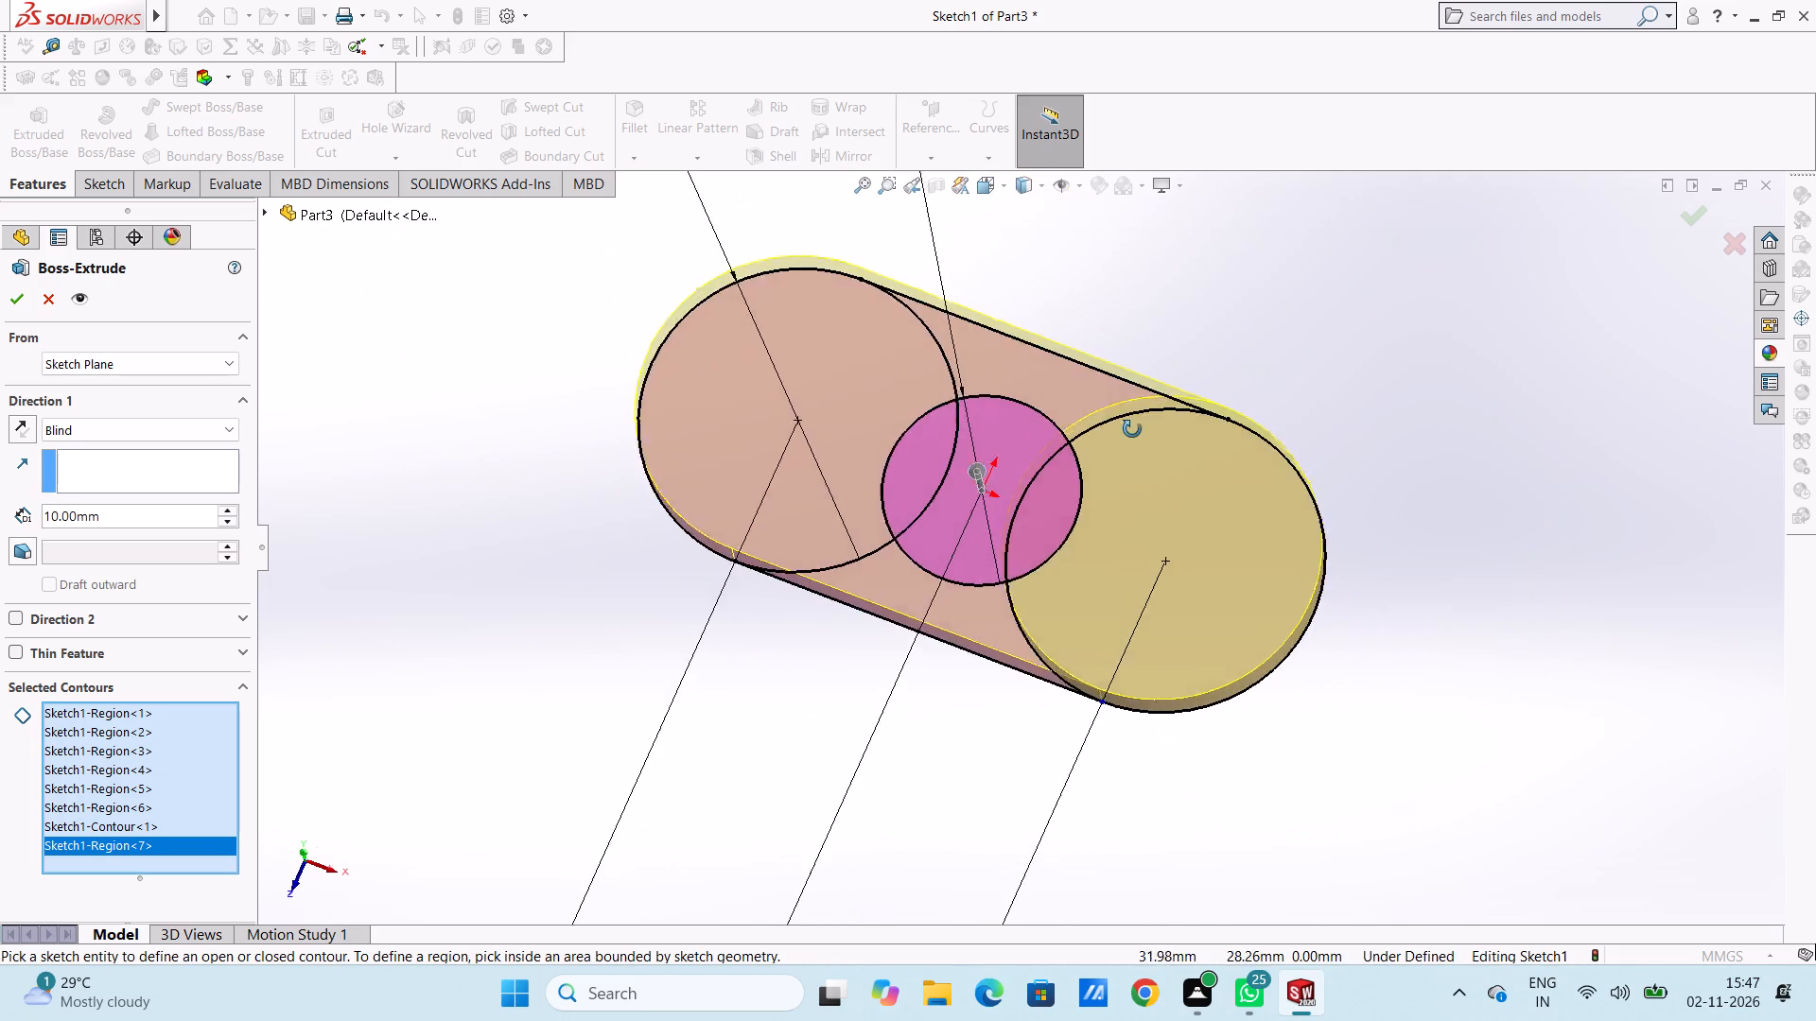
middle_click_drag(1132, 429, 1045, 353)
middle_click_drag(1002, 477, 843, 399)
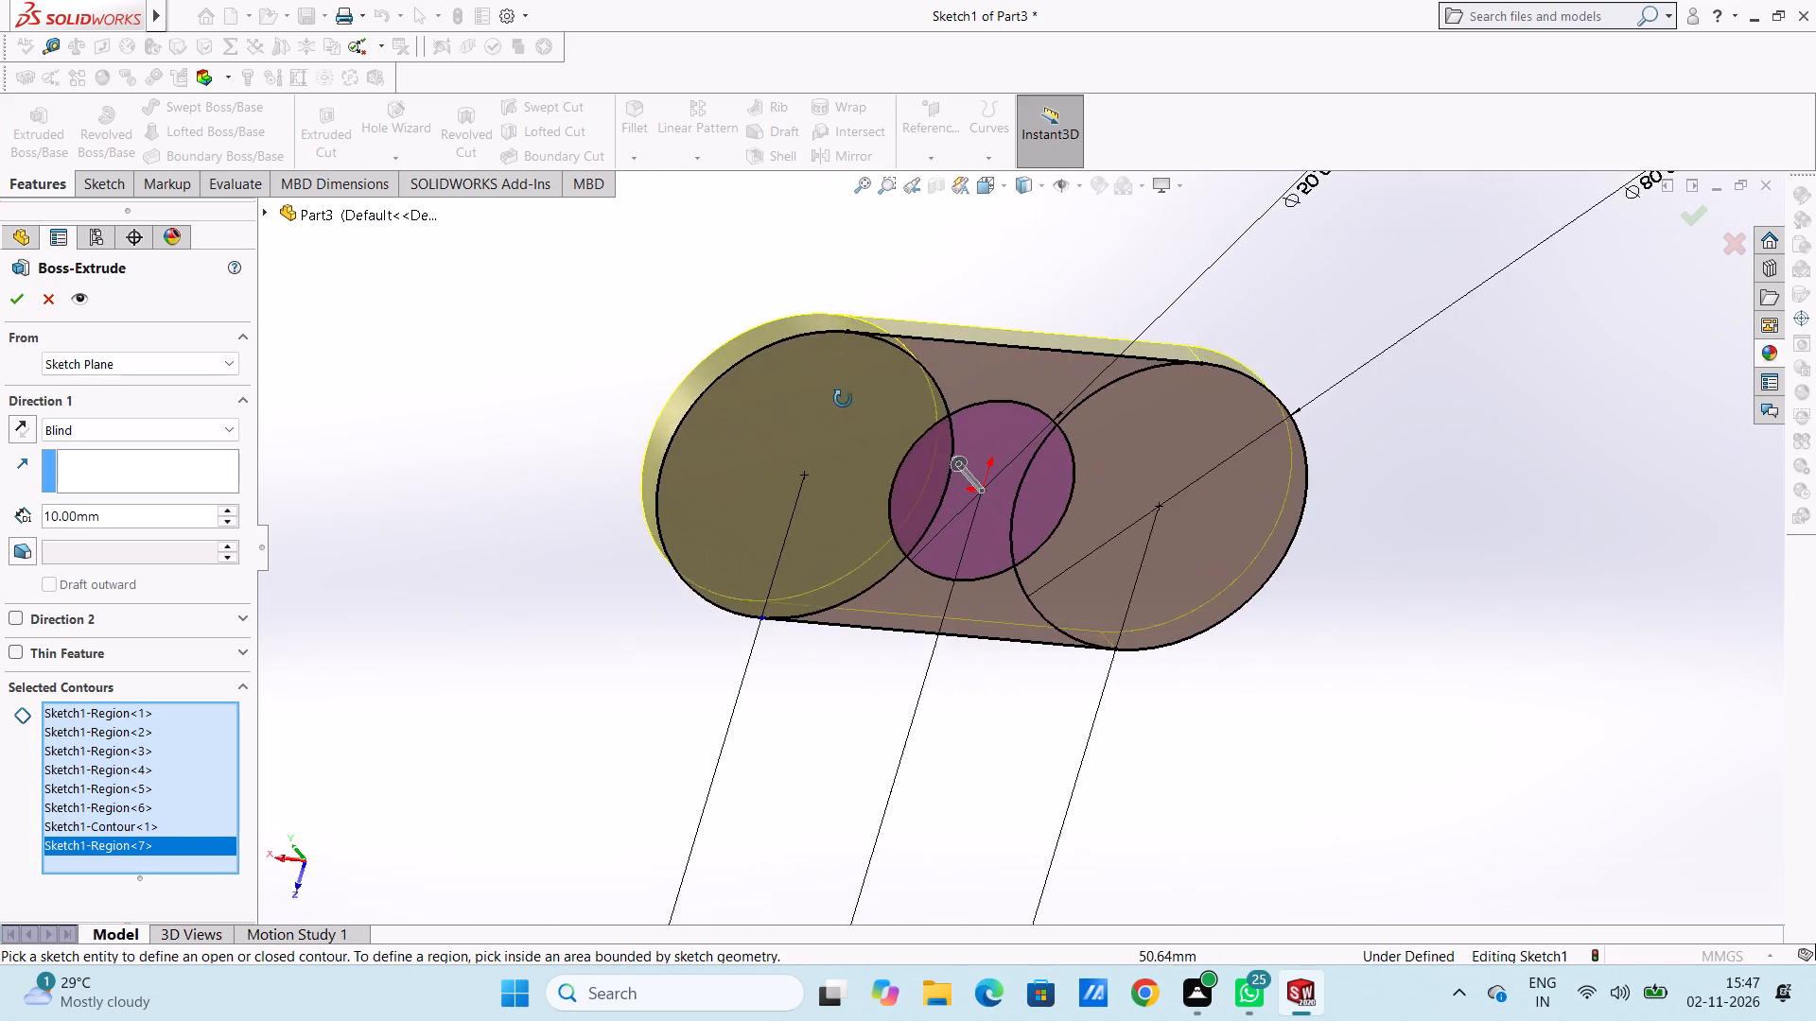
middle_click_drag(843, 399, 1080, 486)
middle_click_drag(1081, 475, 1083, 466)
middle_click_drag(1085, 442, 863, 334)
middle_click_drag(857, 334, 818, 314)
middle_click_drag(836, 476, 878, 380)
middle_click_drag(865, 456, 841, 349)
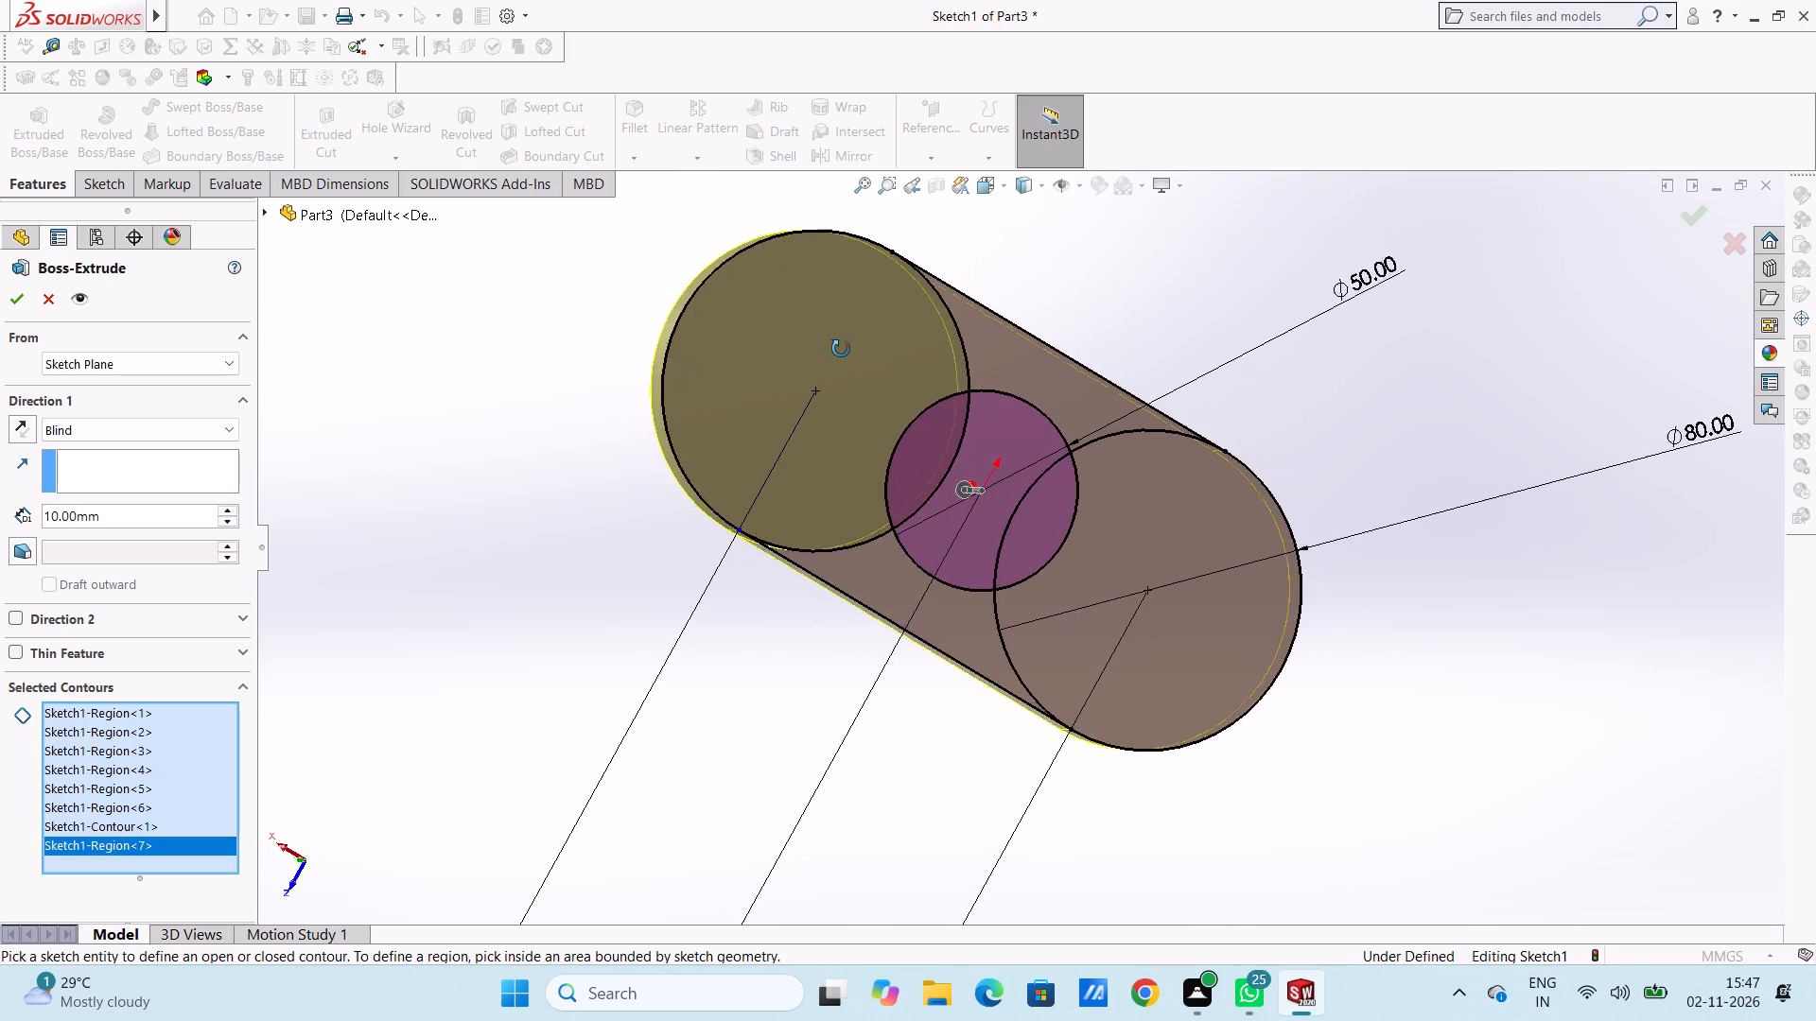
middle_click_drag(841, 349, 971, 476)
middle_click_drag(984, 477, 1064, 423)
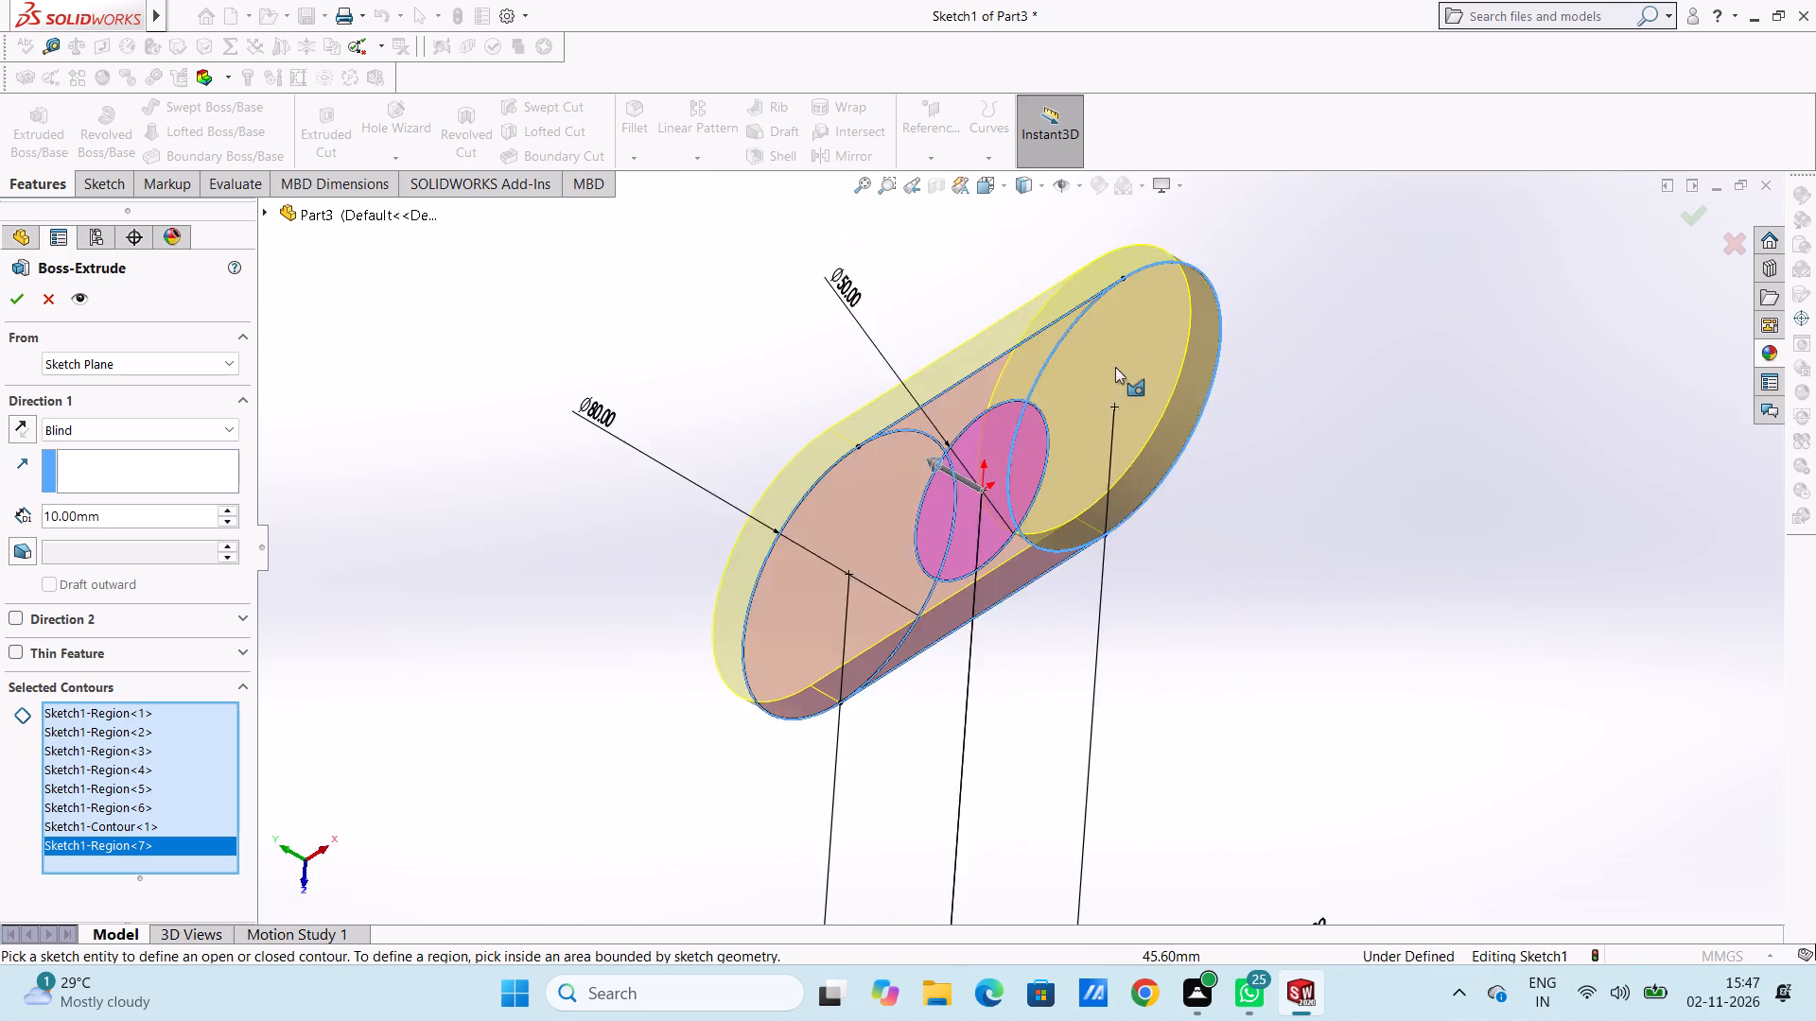
middle_click_drag(1116, 358, 1172, 329)
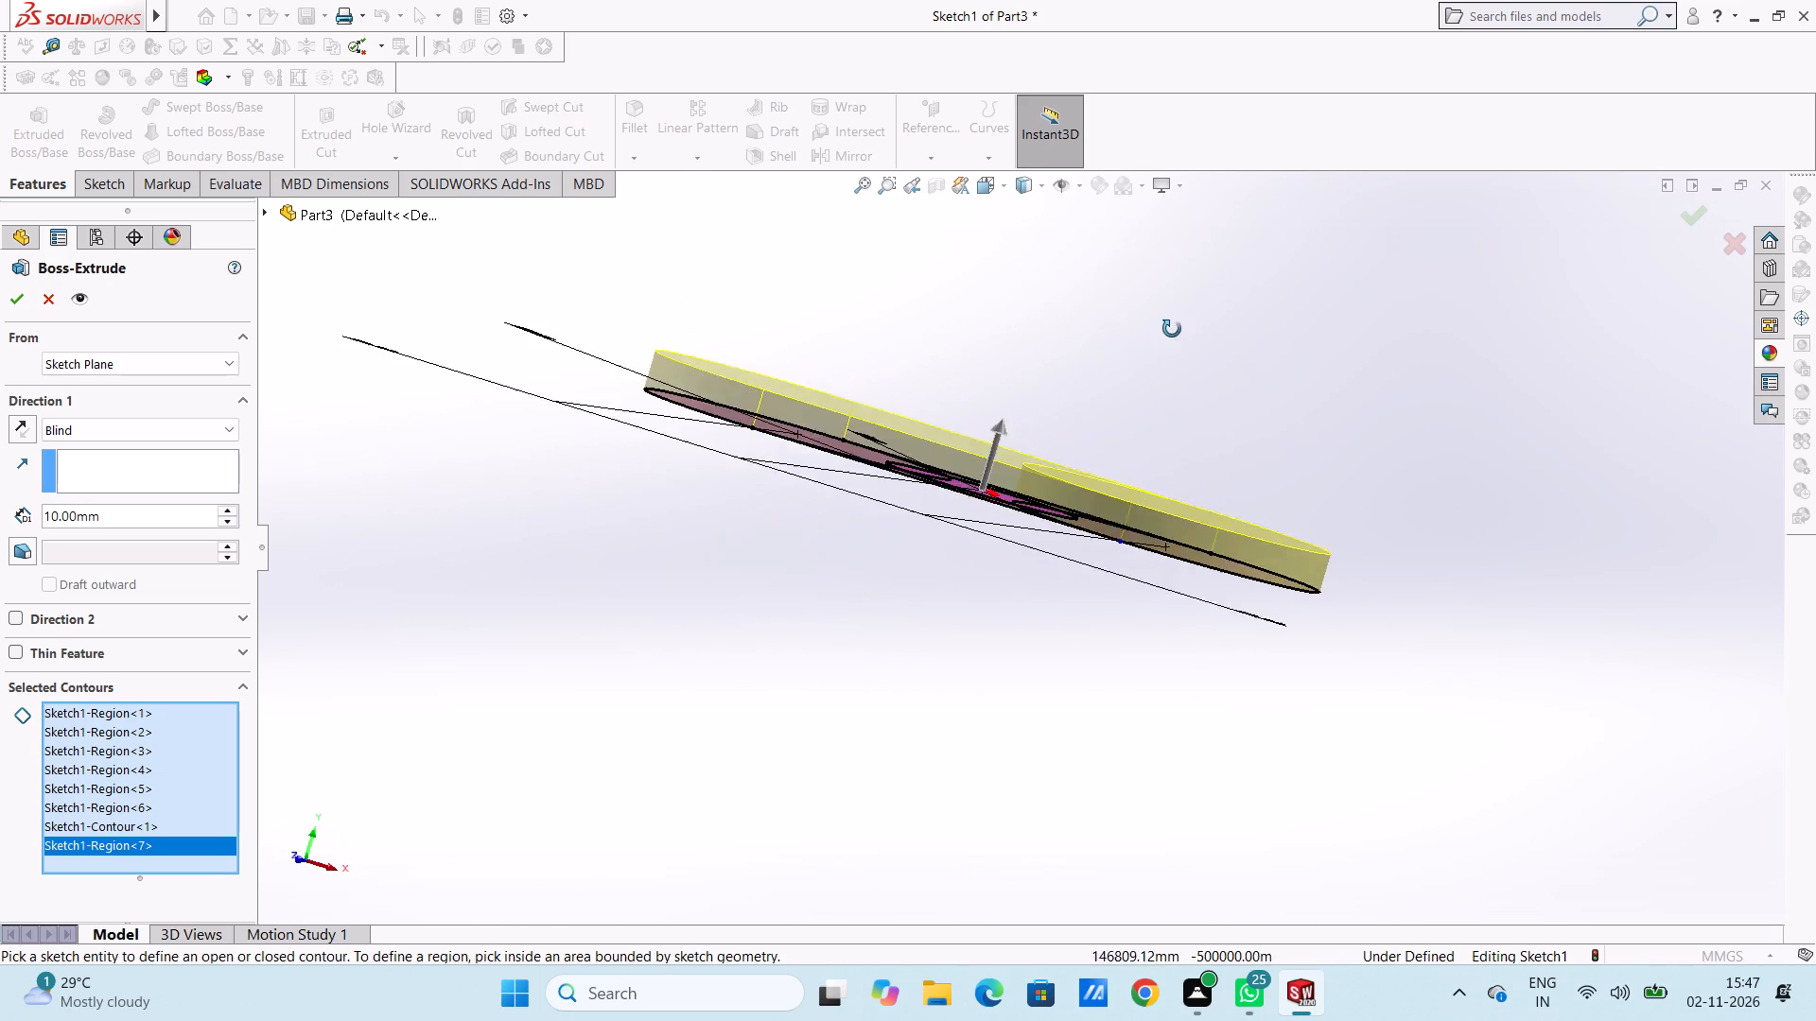
middle_click_drag(1172, 329, 1092, 321)
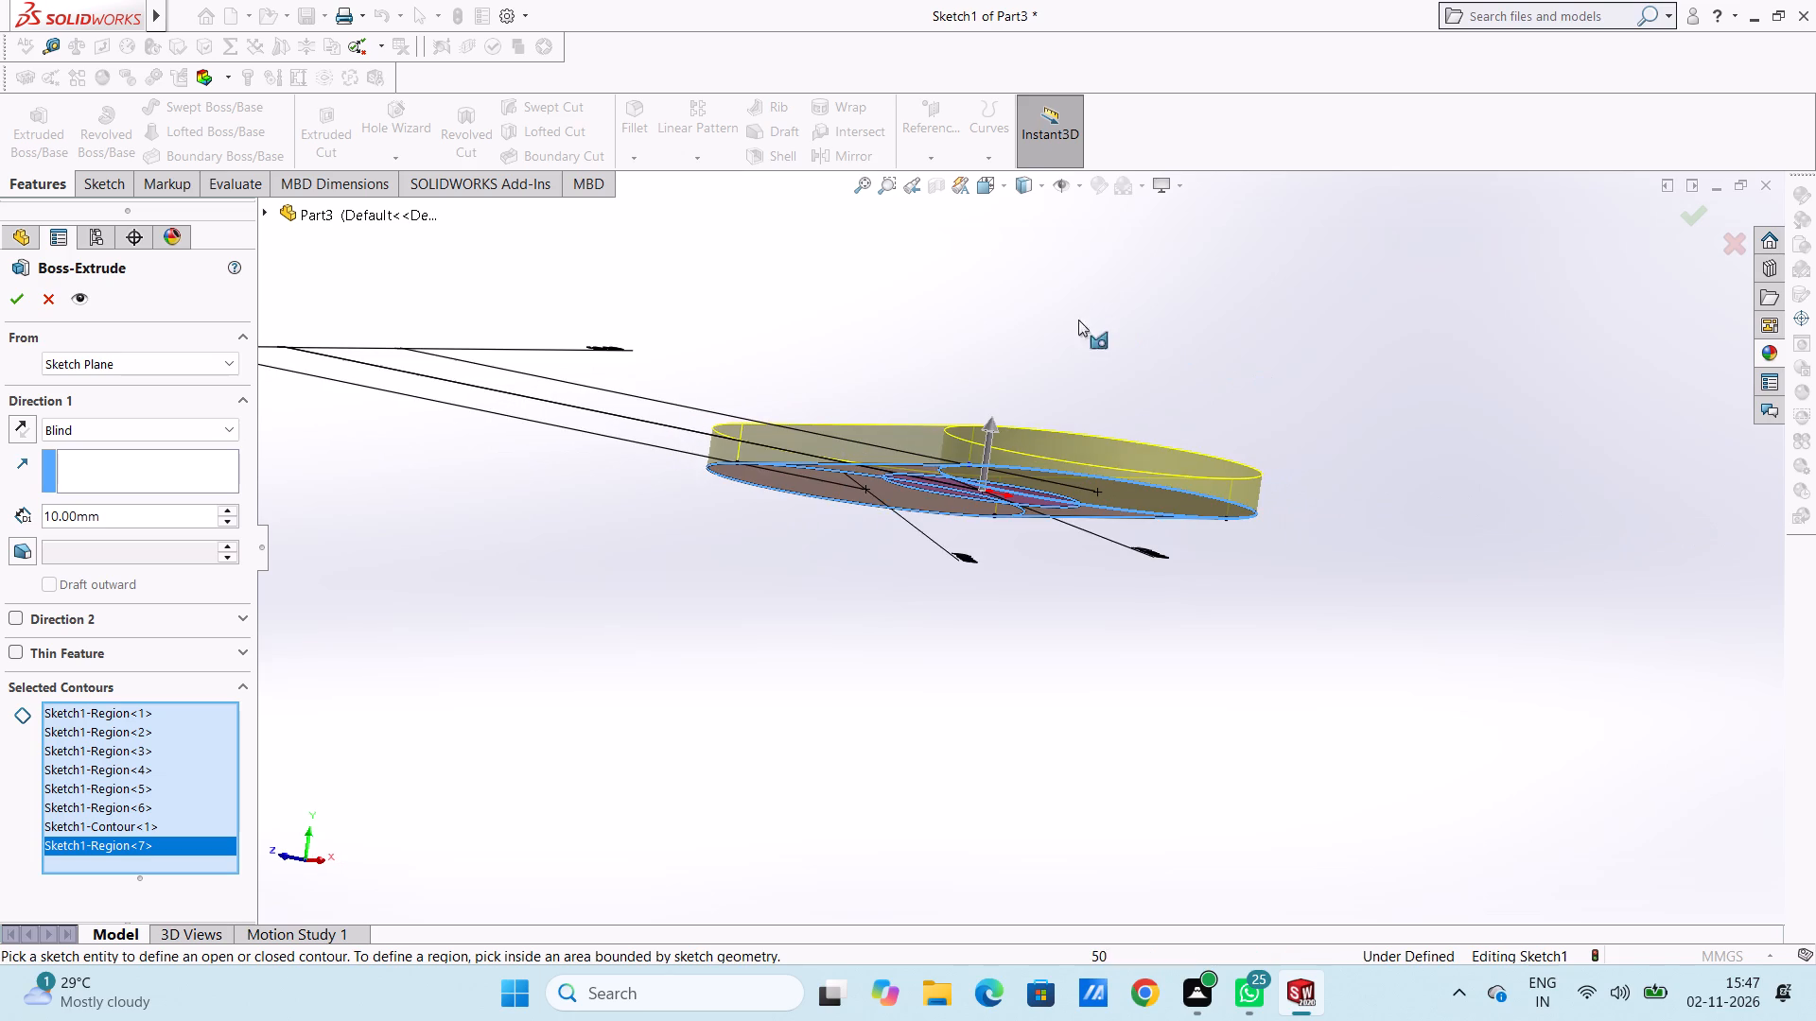
scroll(1056, 309, "down", 4)
middle_click_drag(1062, 415, 1082, 525)
middle_click_drag(1076, 509, 1064, 471)
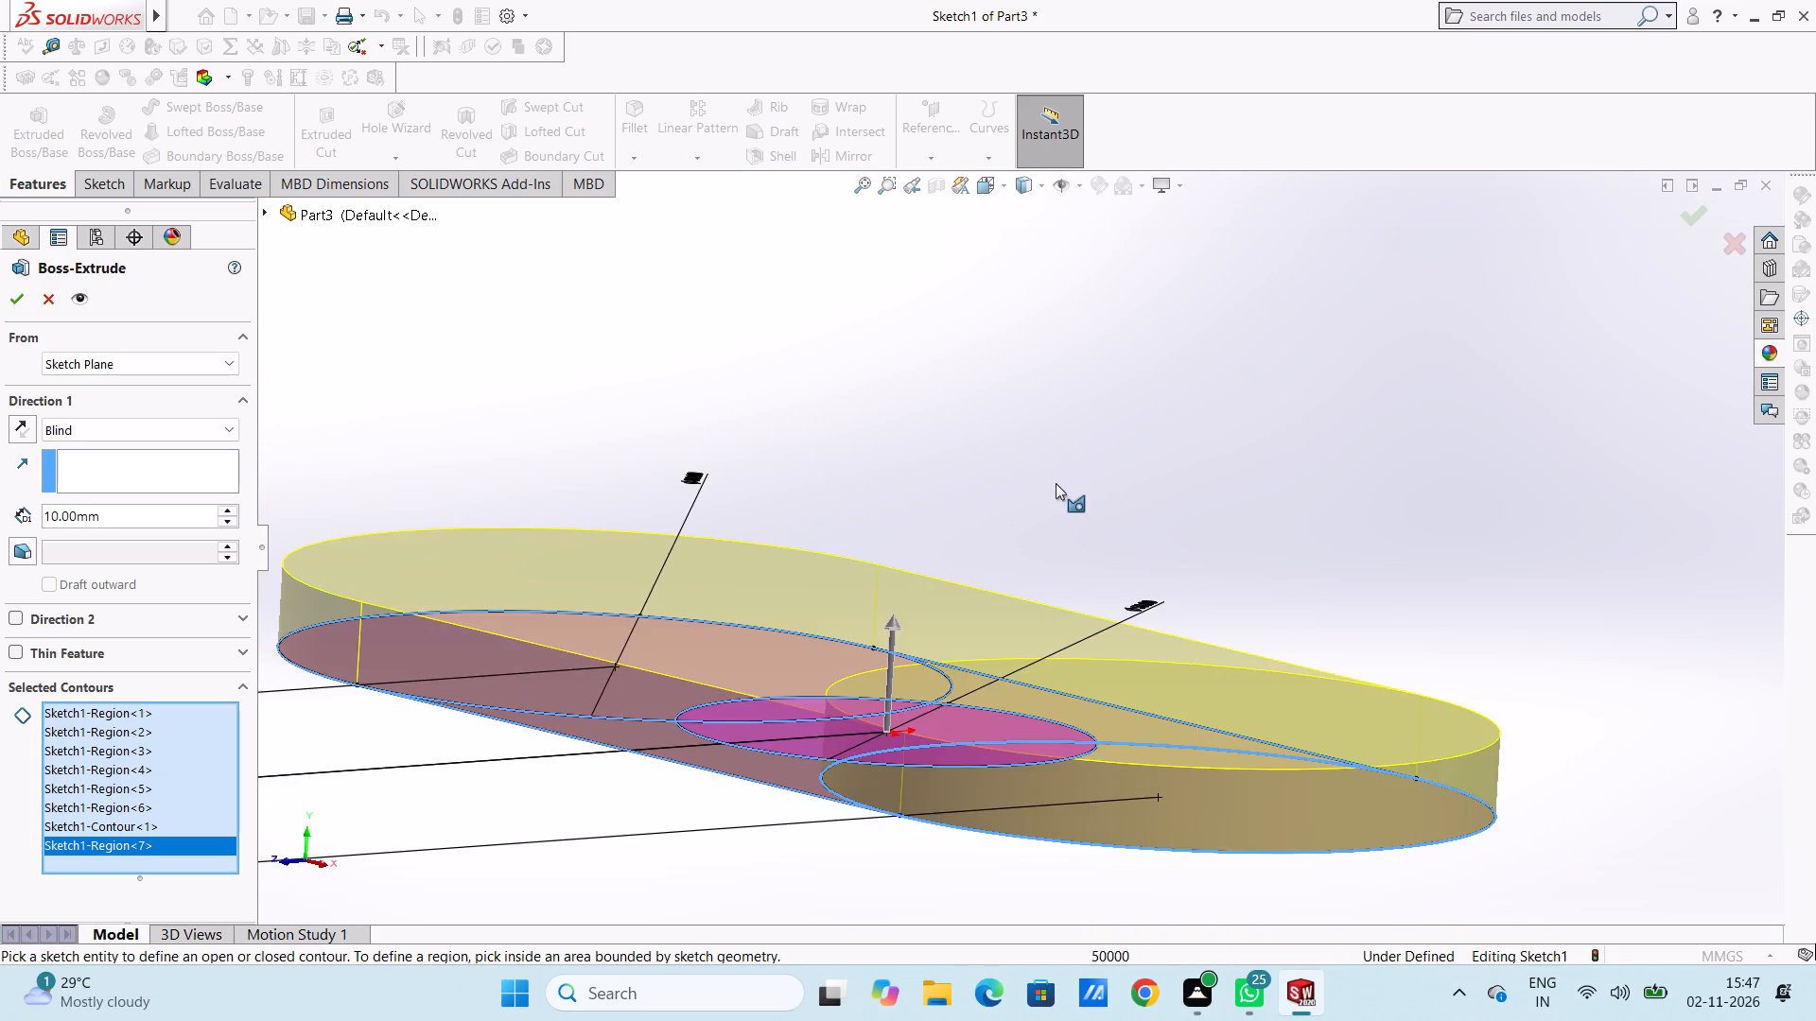
scroll(1038, 528, "up", 2)
middle_click_drag(1025, 595, 1029, 555)
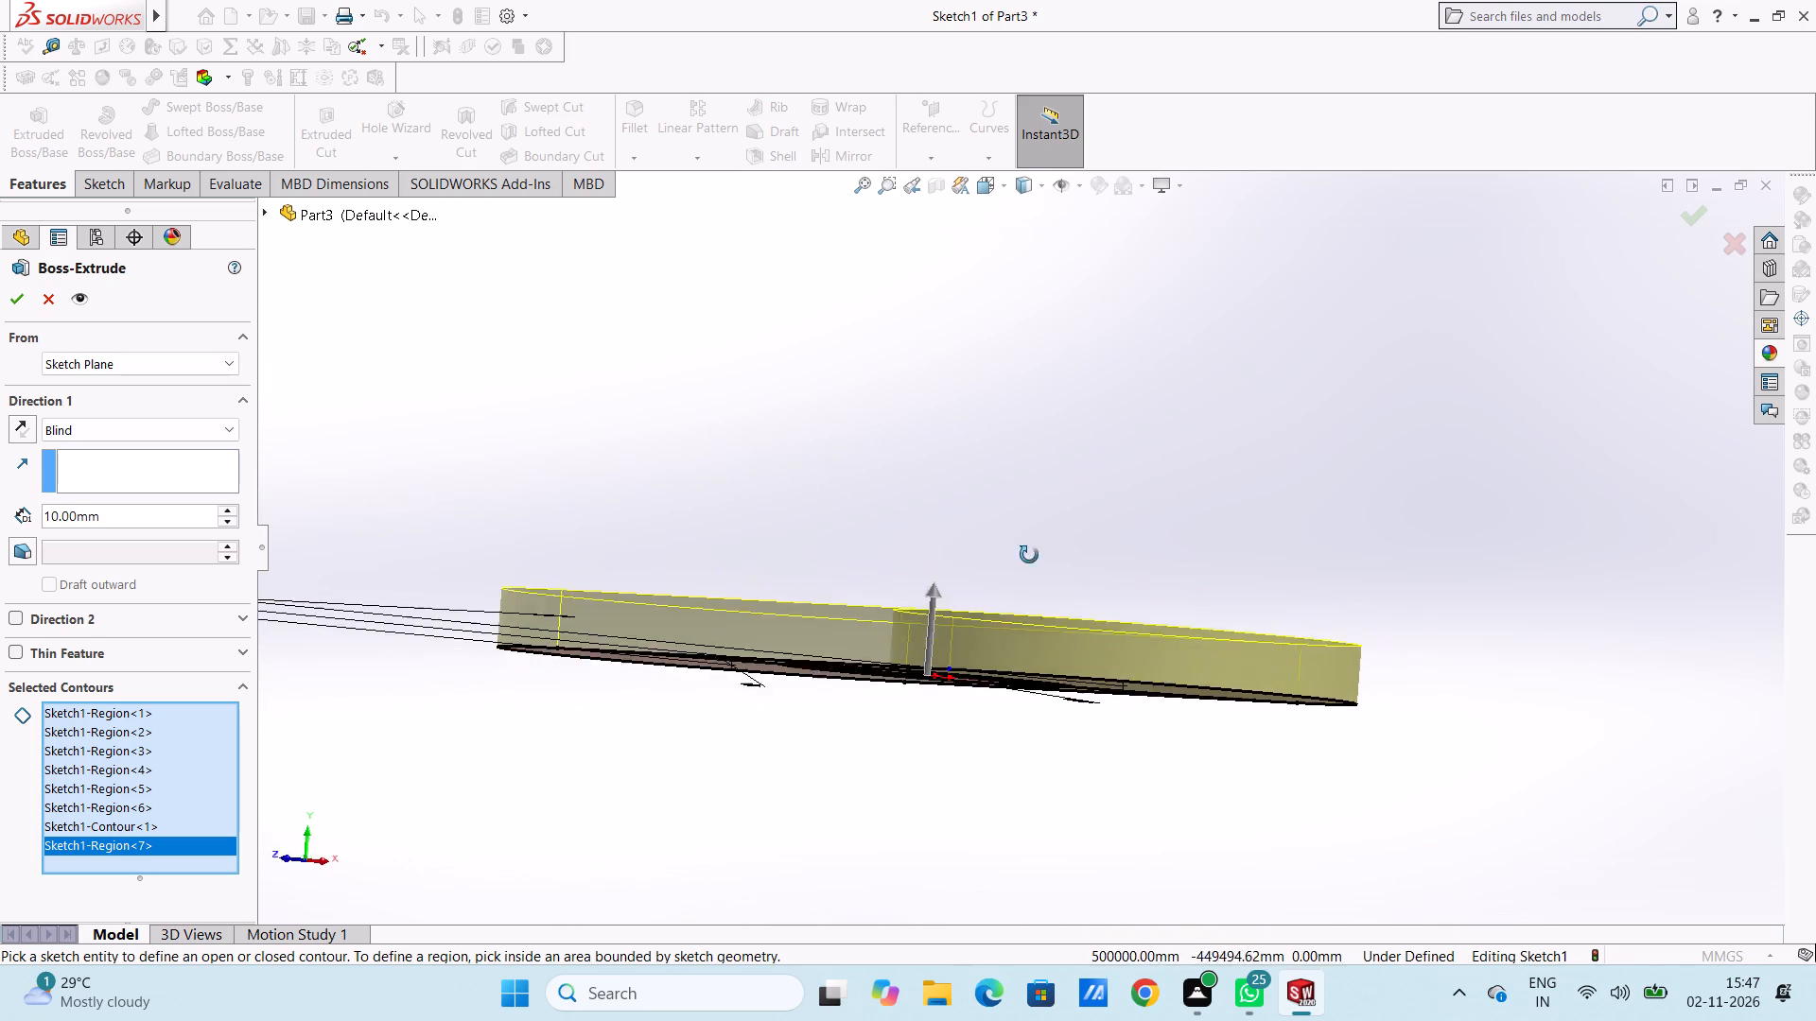
middle_click_drag(1029, 555, 1039, 573)
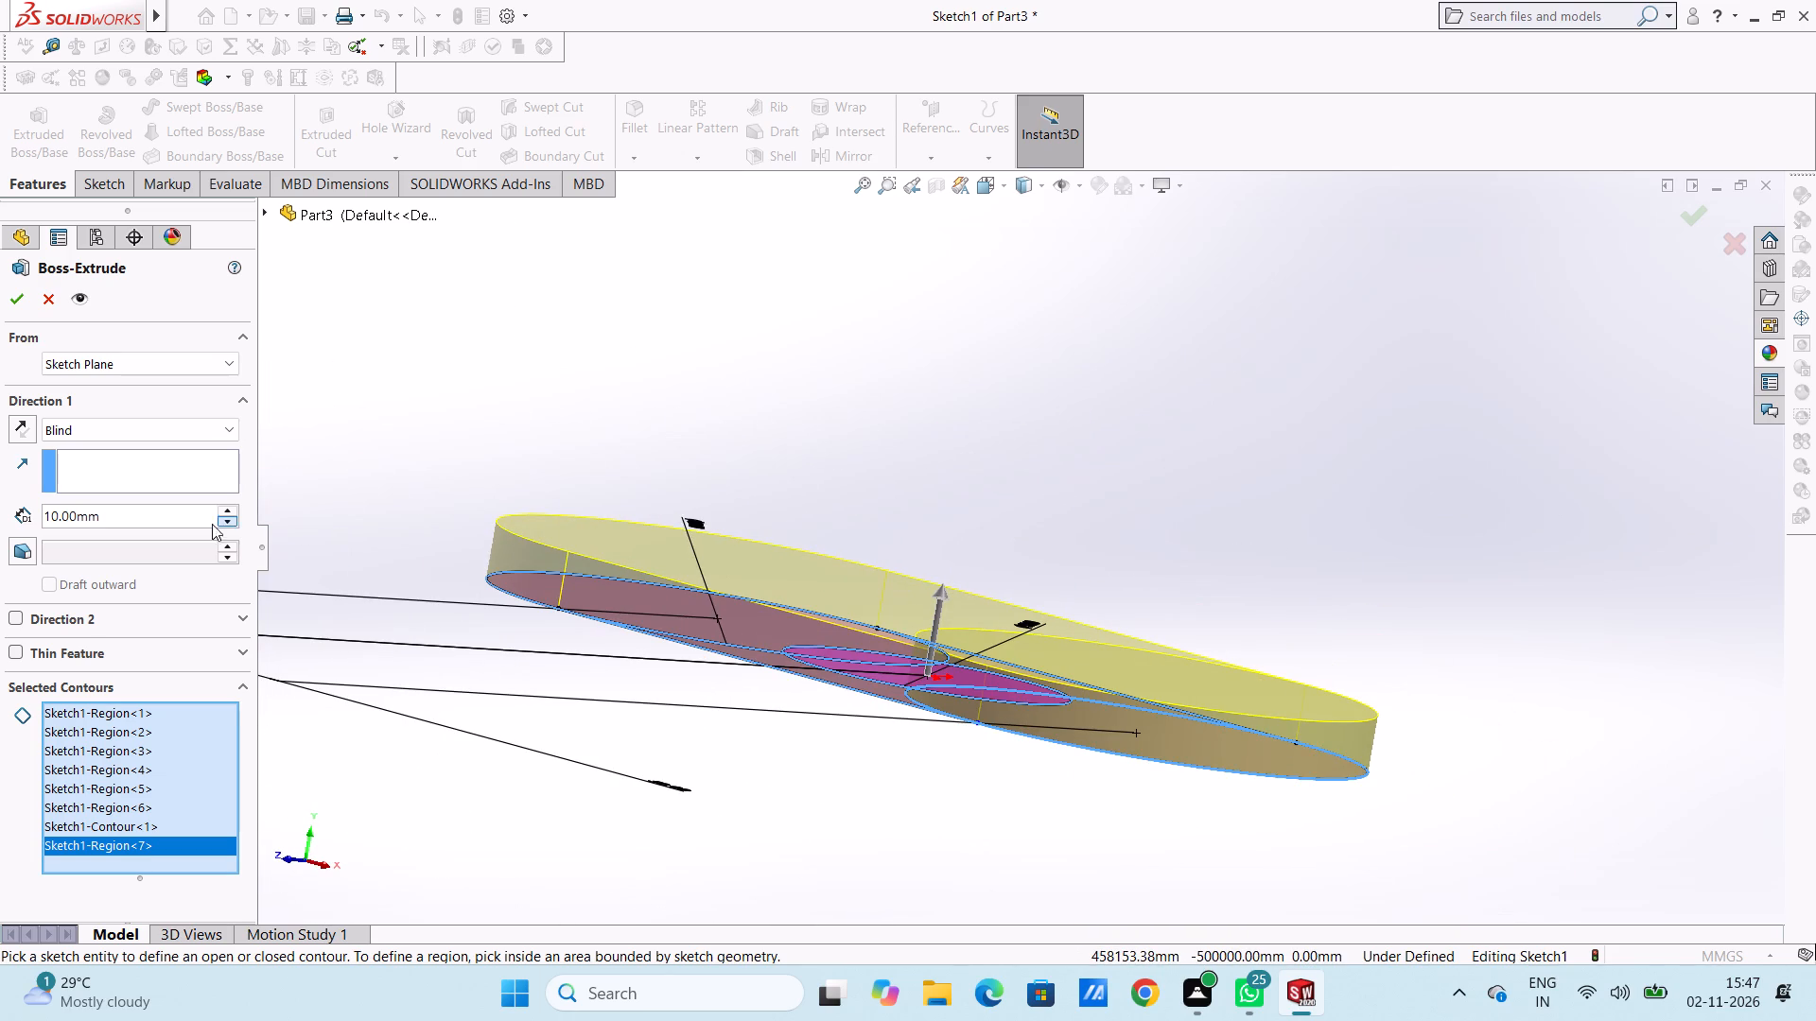
Set the blind extrusion depth to 50 mm and create the solid body.
double_click(184, 517)
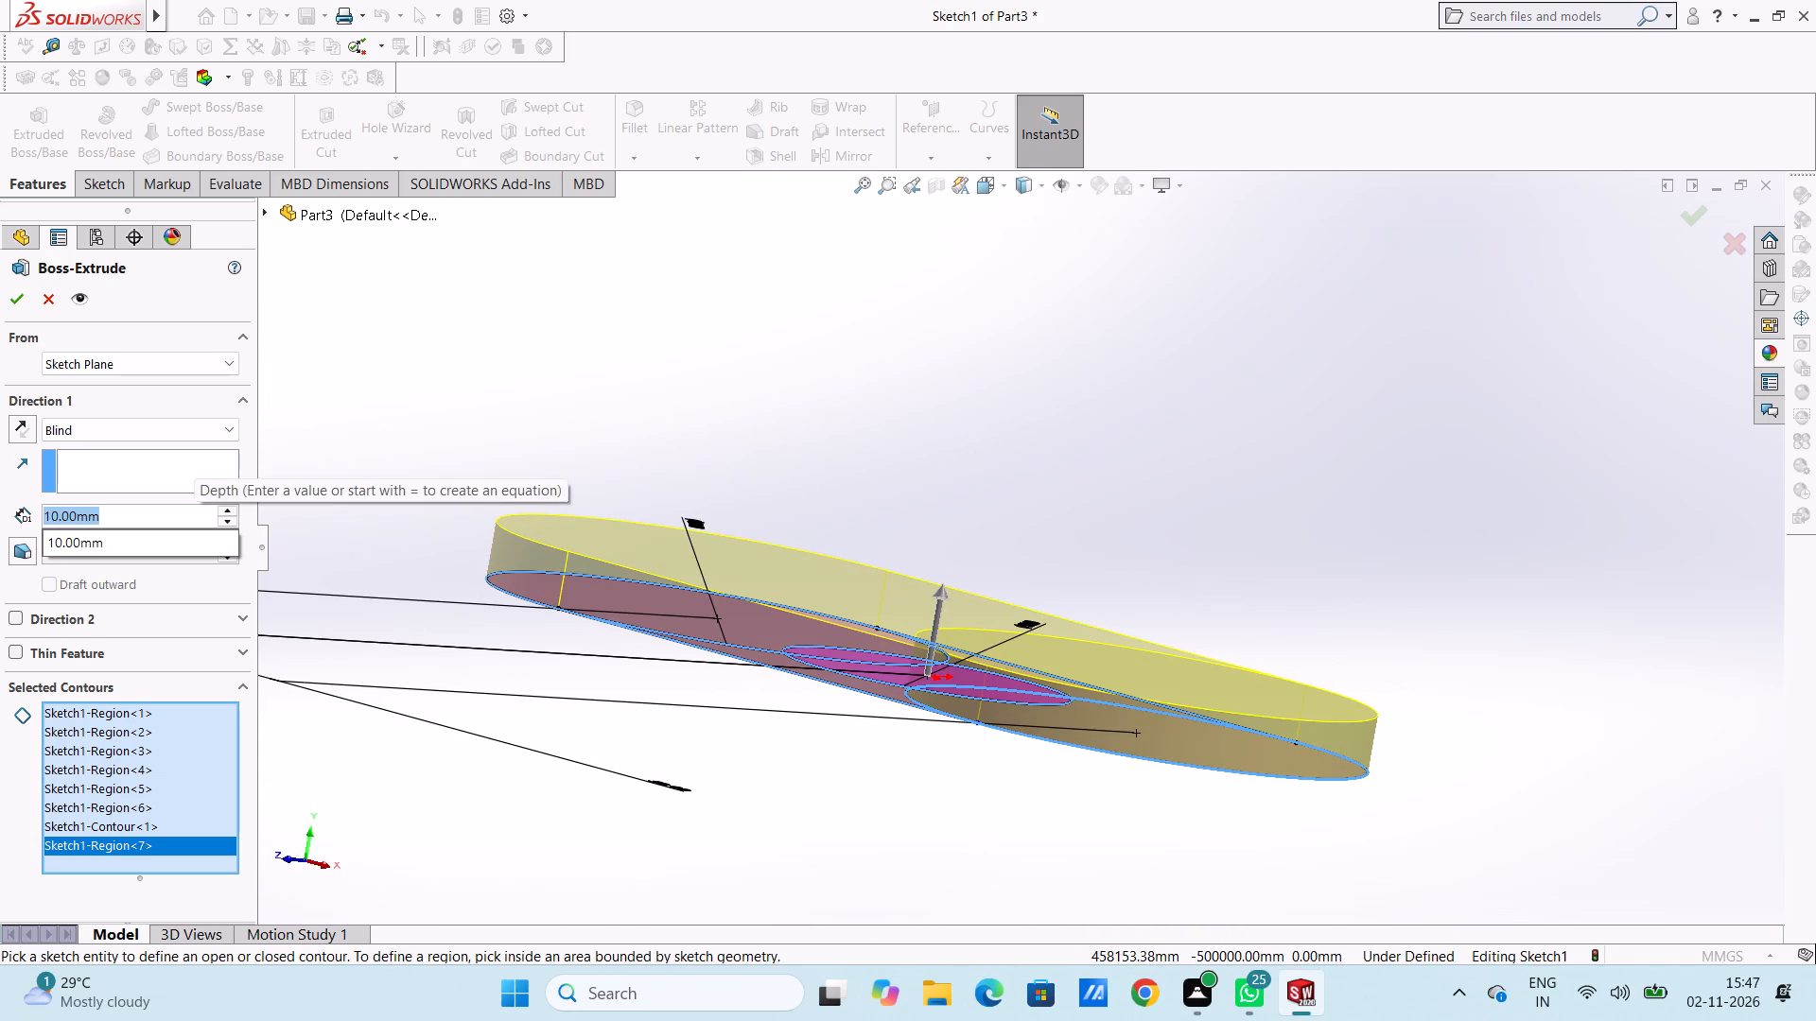
type("50")
key("Return")
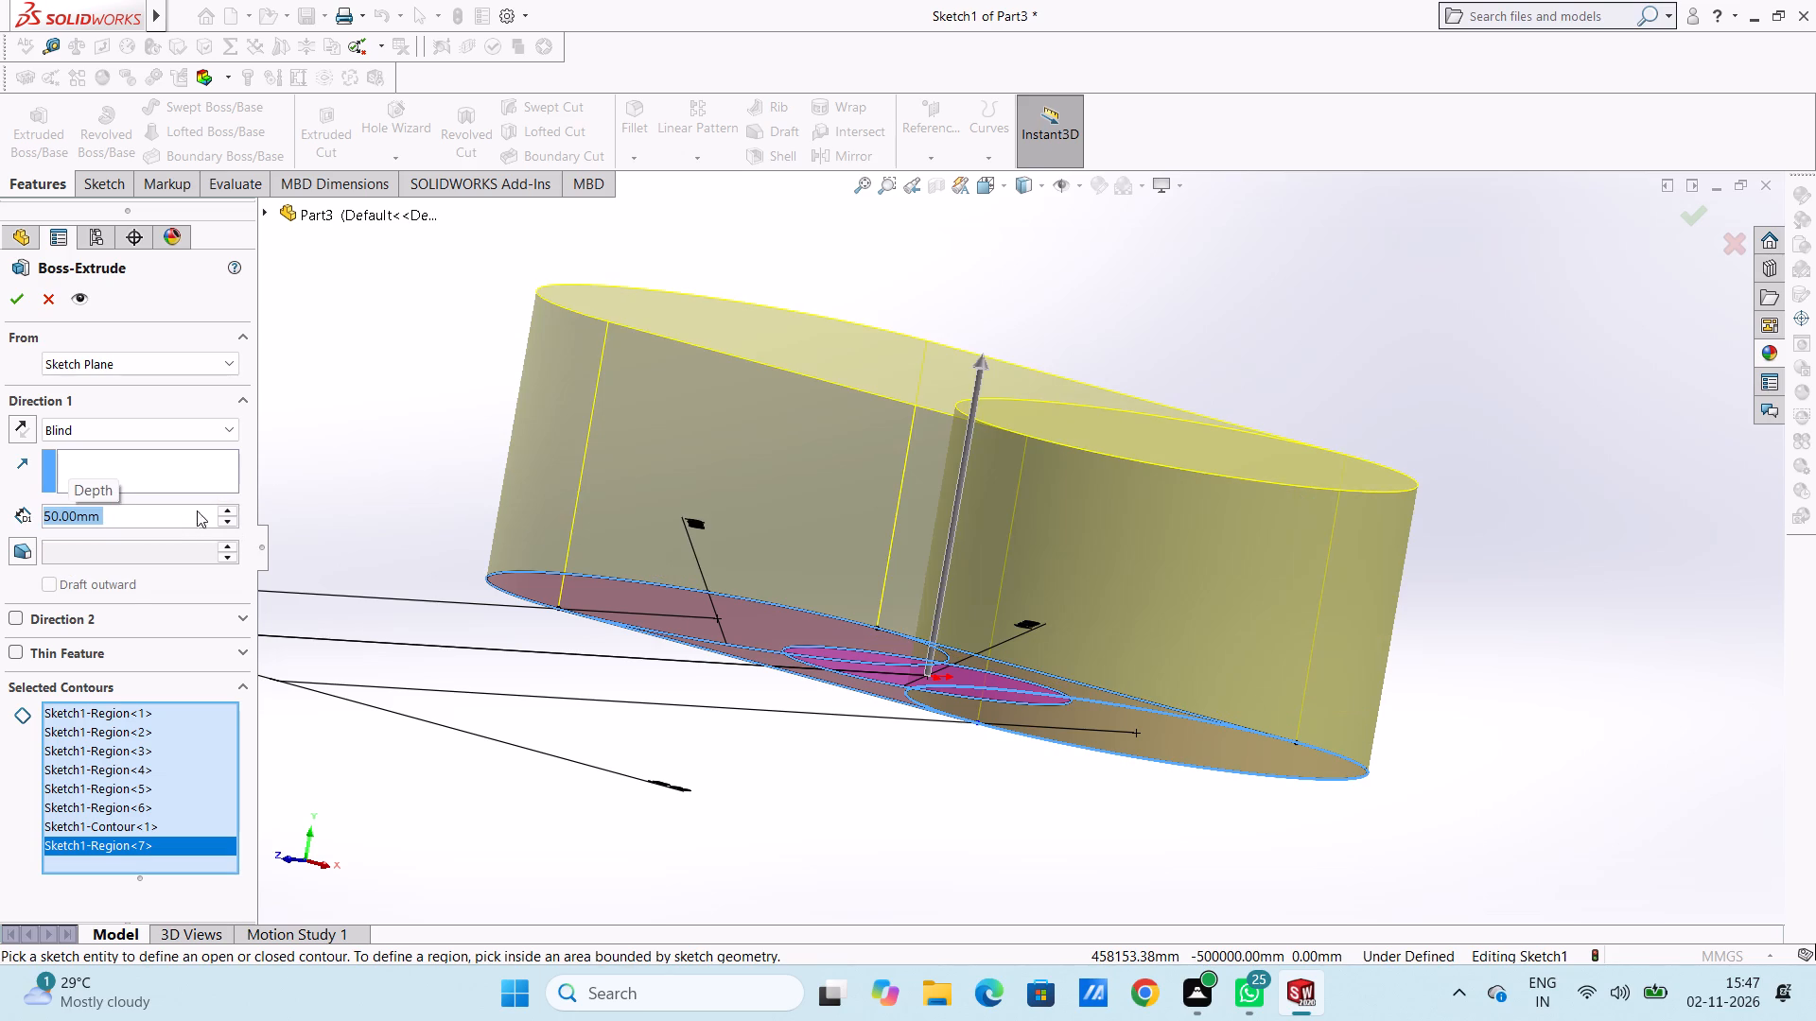
scroll(358, 440, "up", 2)
middle_click_drag(461, 489, 565, 609)
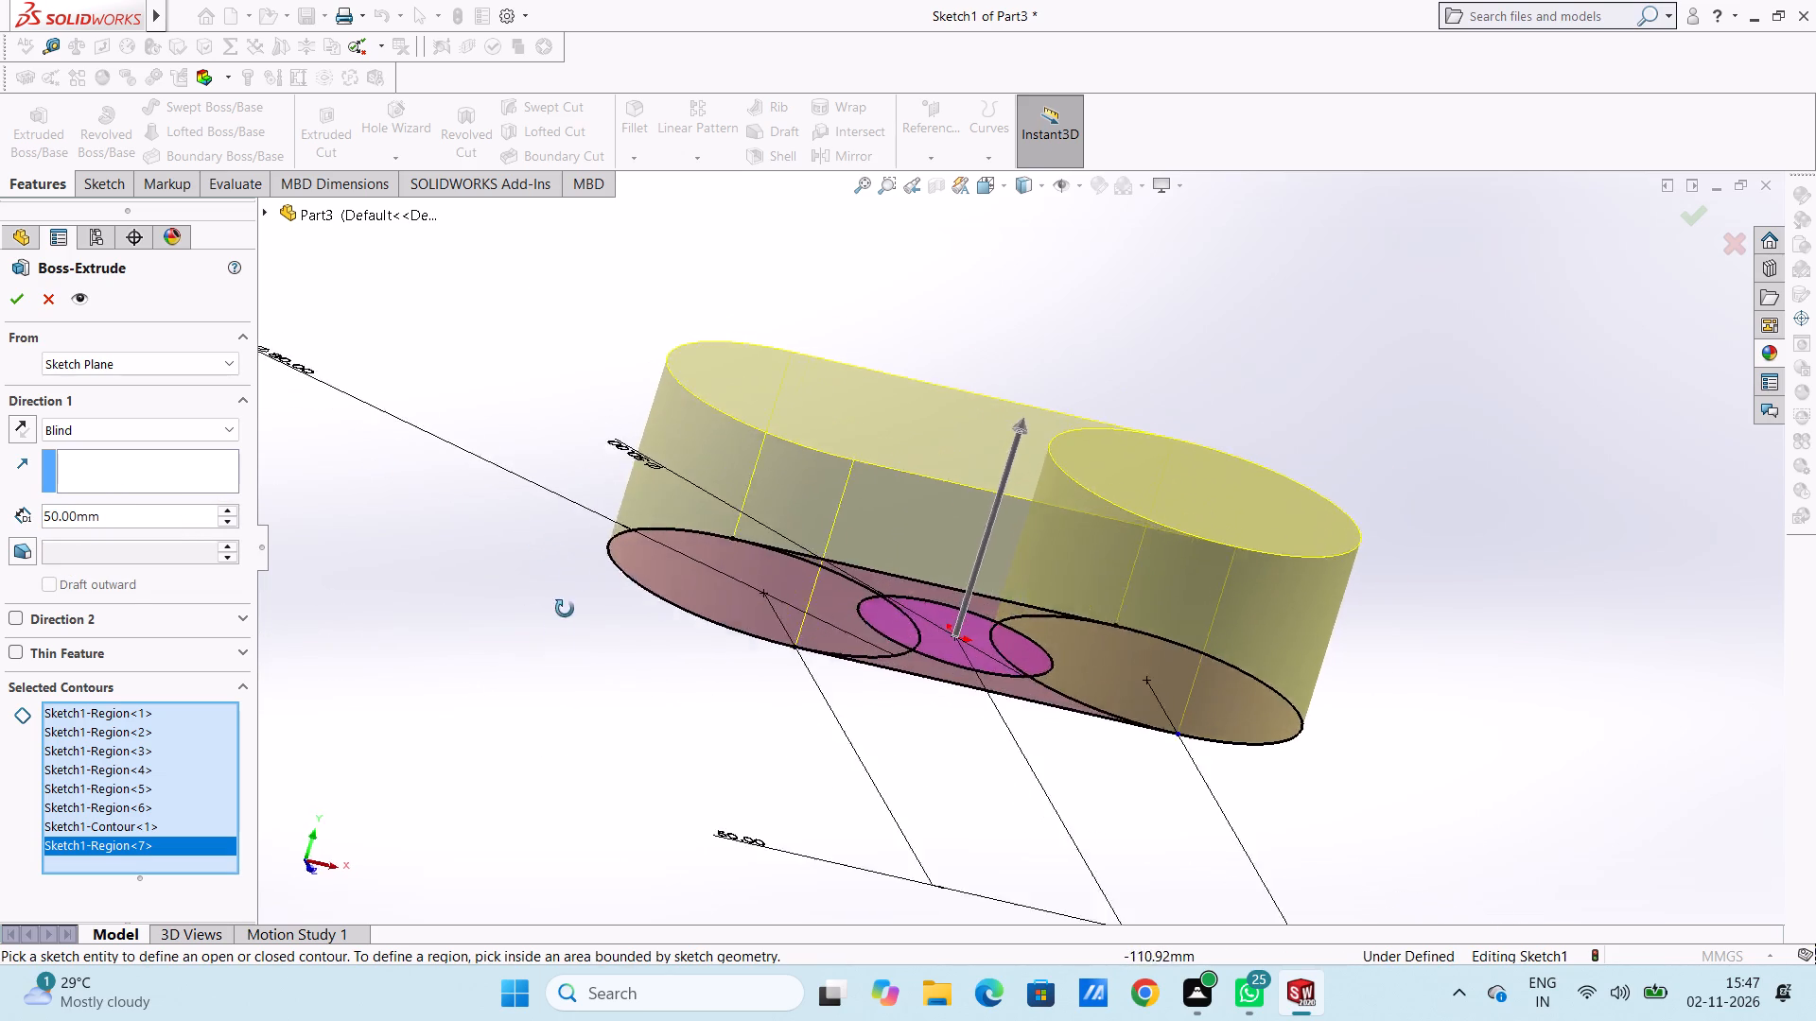
middle_click_drag(565, 609, 498, 743)
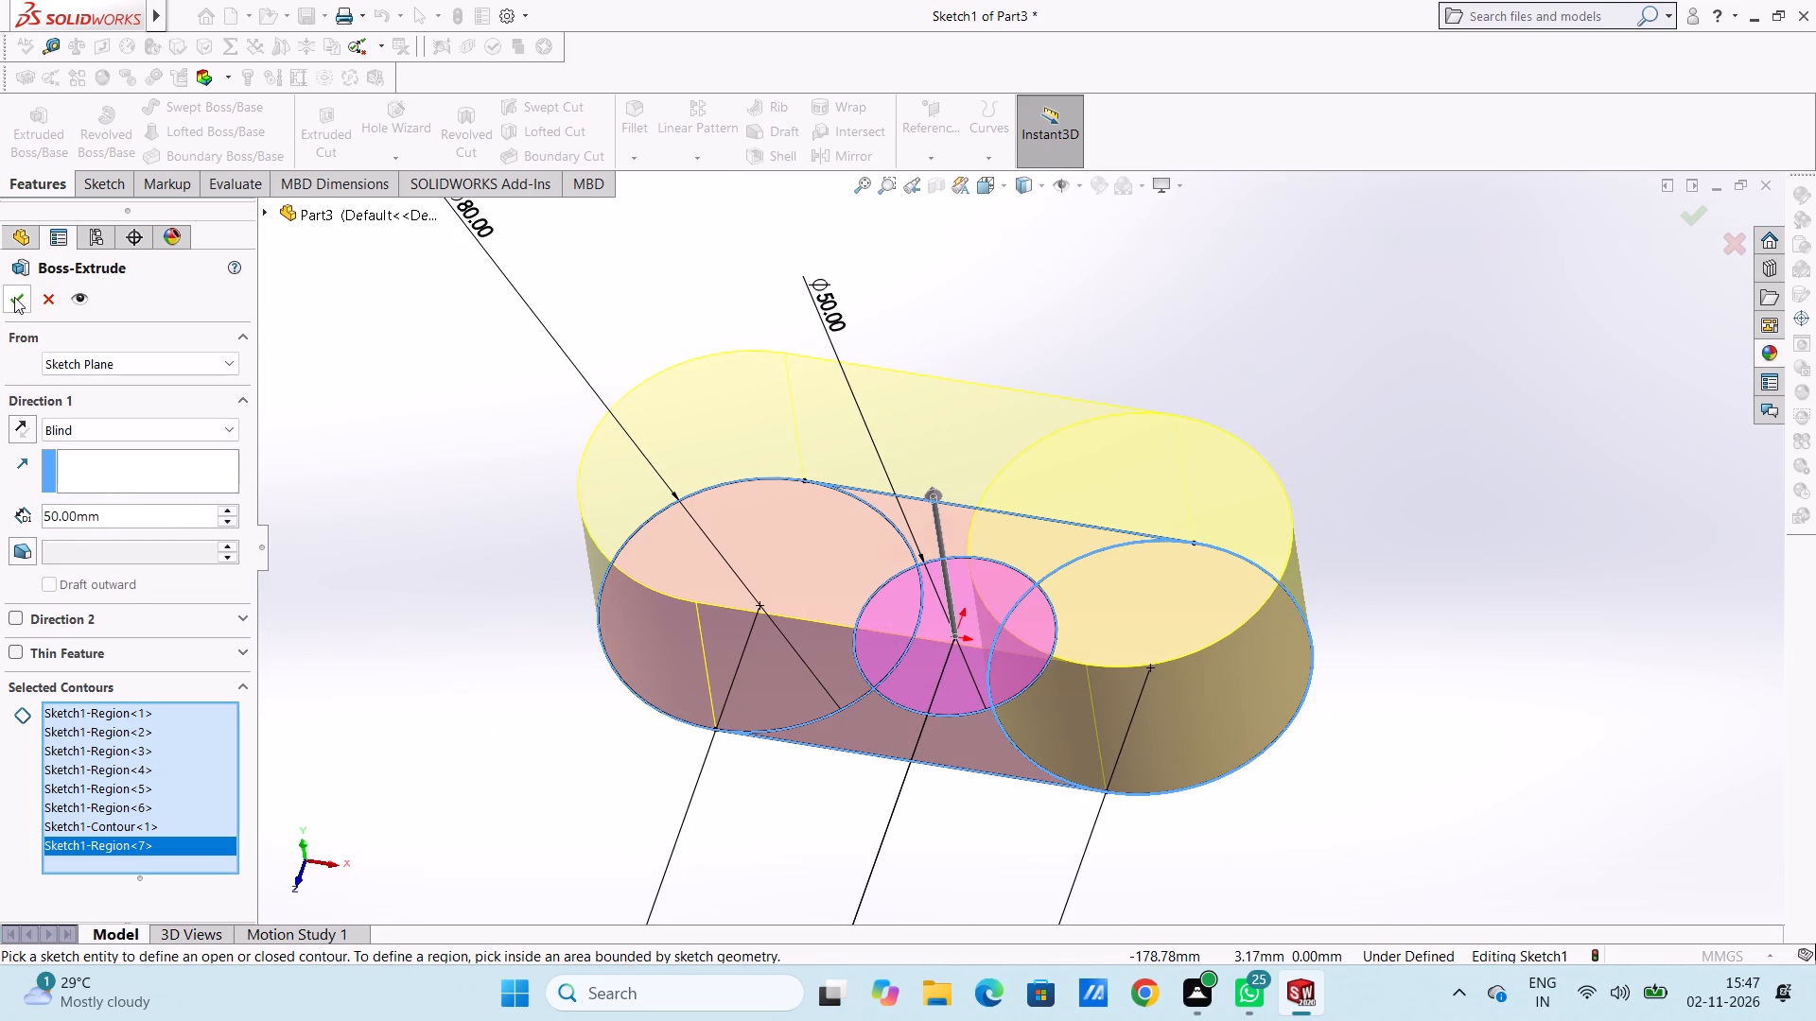
left_click(14, 296)
left_click(380, 448)
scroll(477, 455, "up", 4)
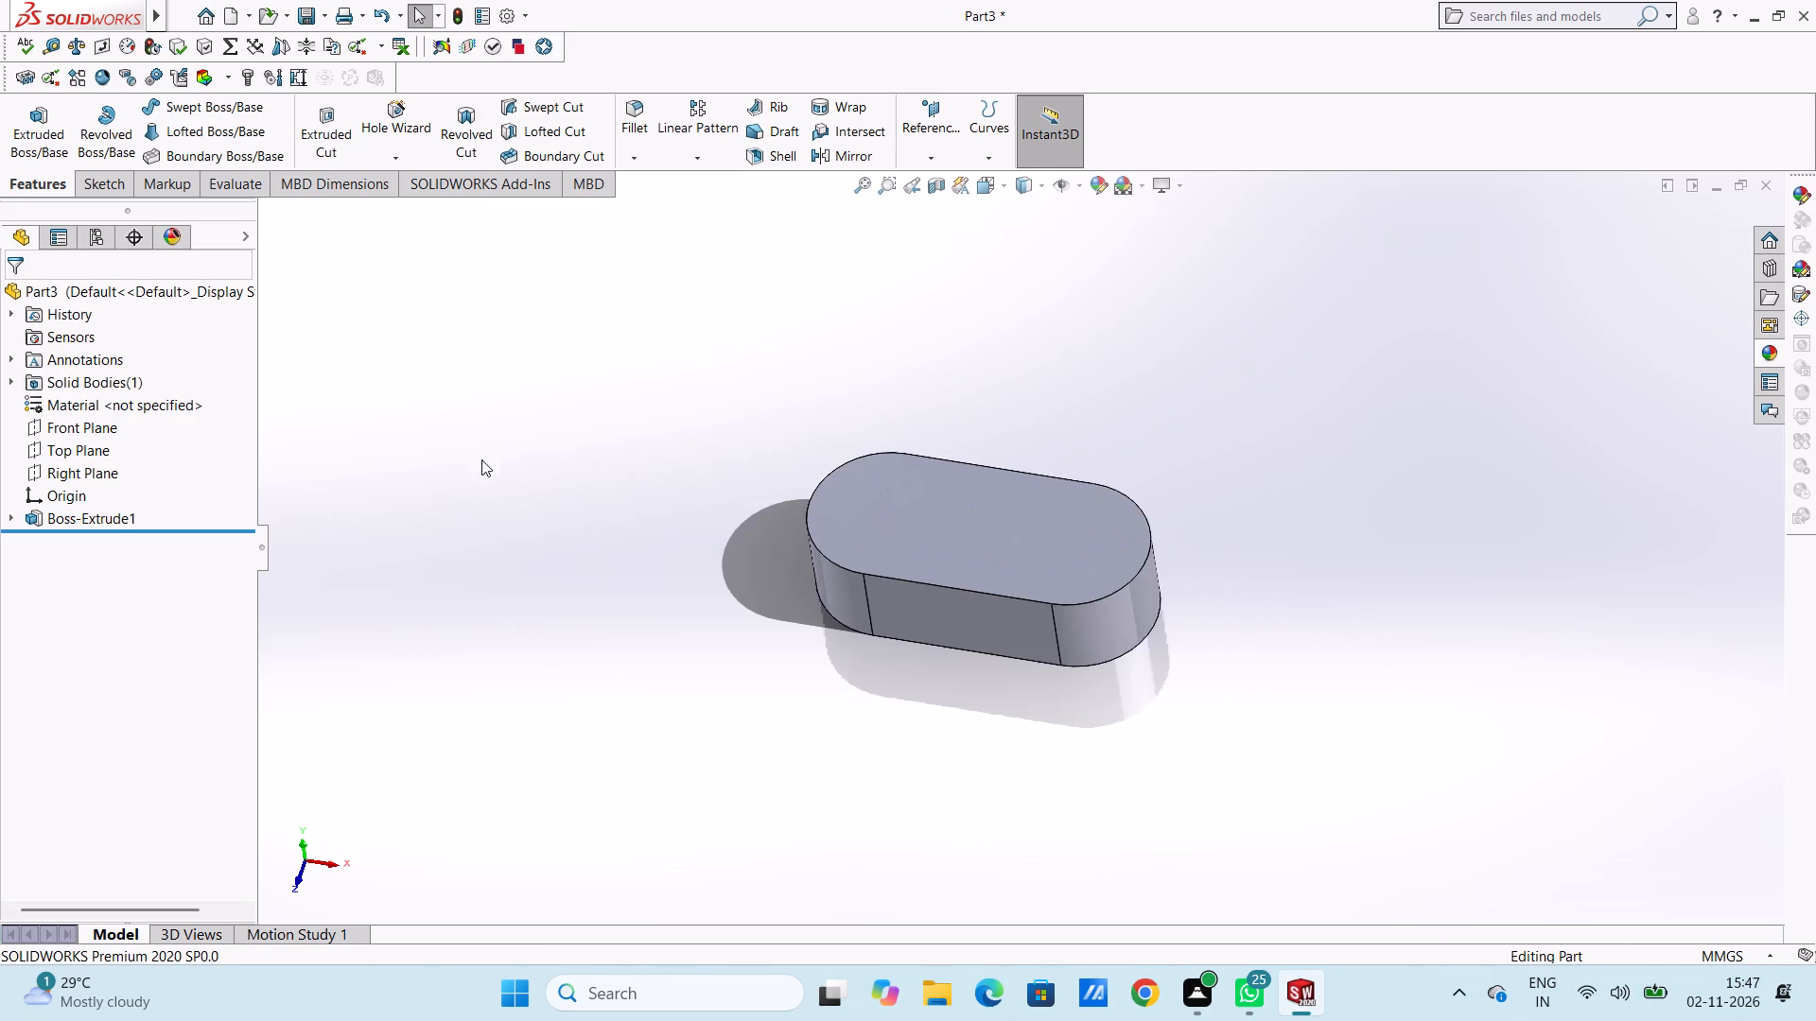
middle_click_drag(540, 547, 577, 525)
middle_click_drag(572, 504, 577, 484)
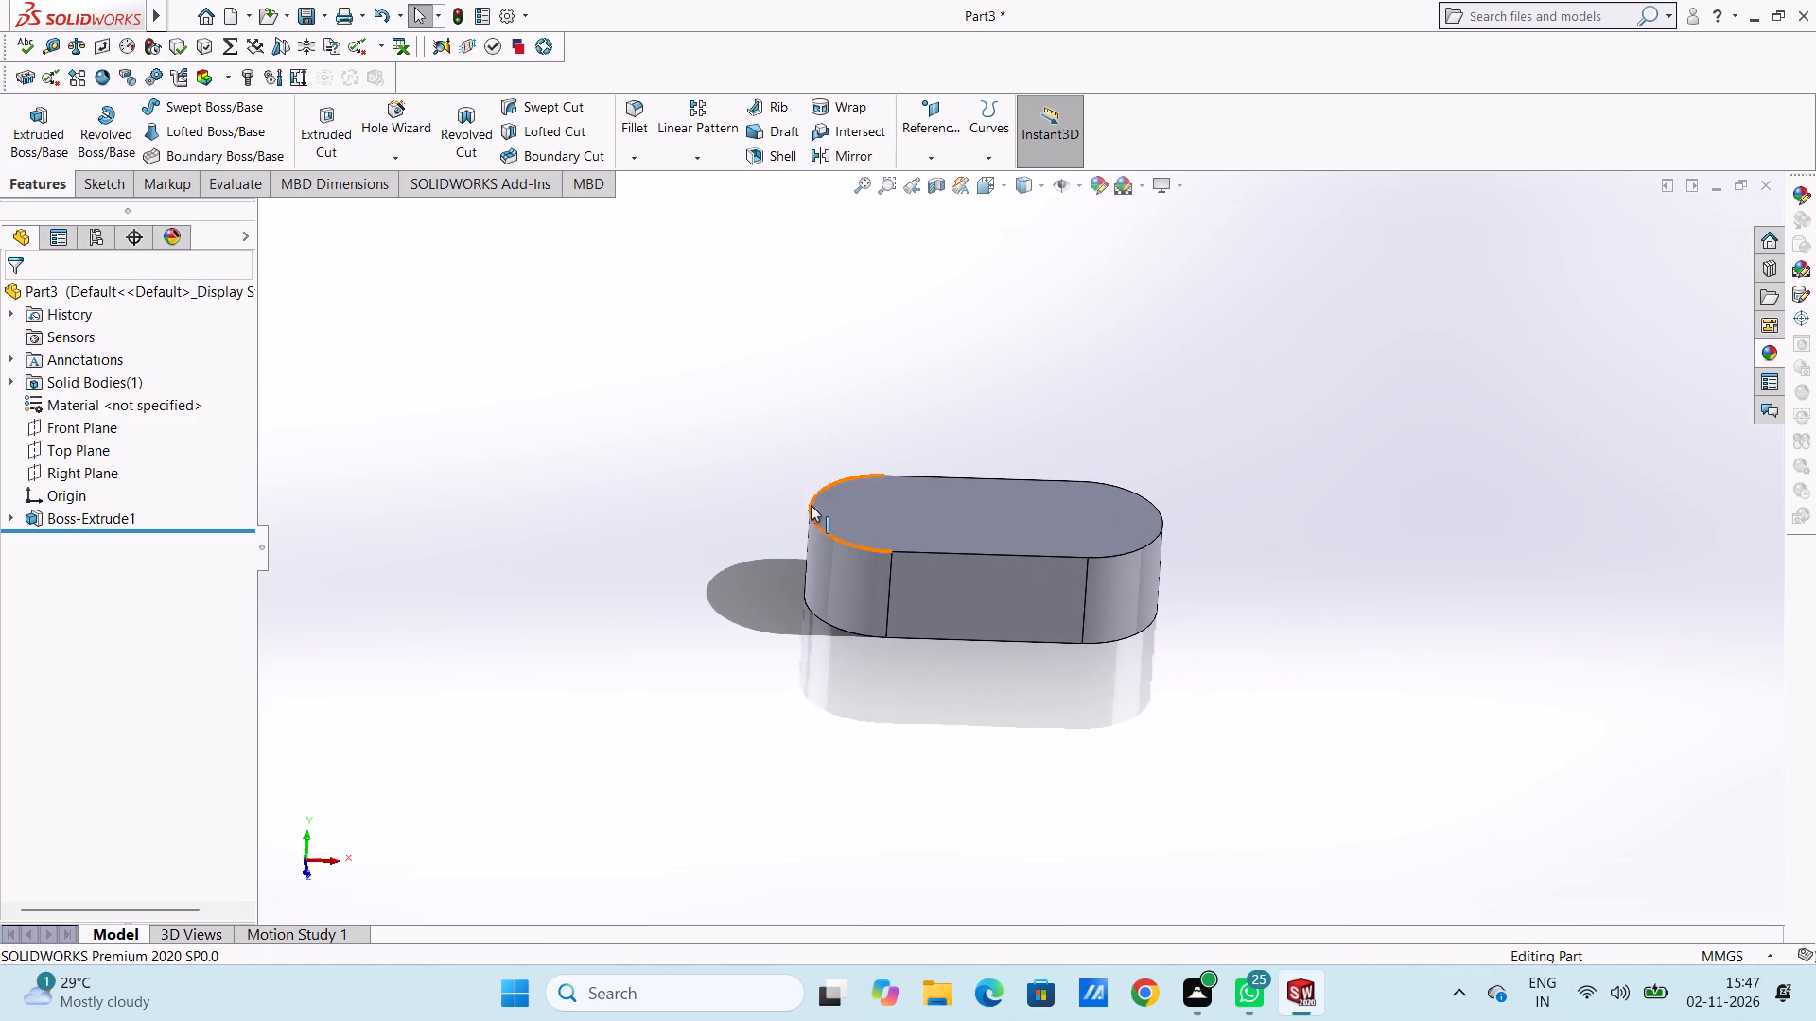
Examine the slot-shaped solid from the front, the side and slightly above.
middle_click_drag(794, 459, 738, 409)
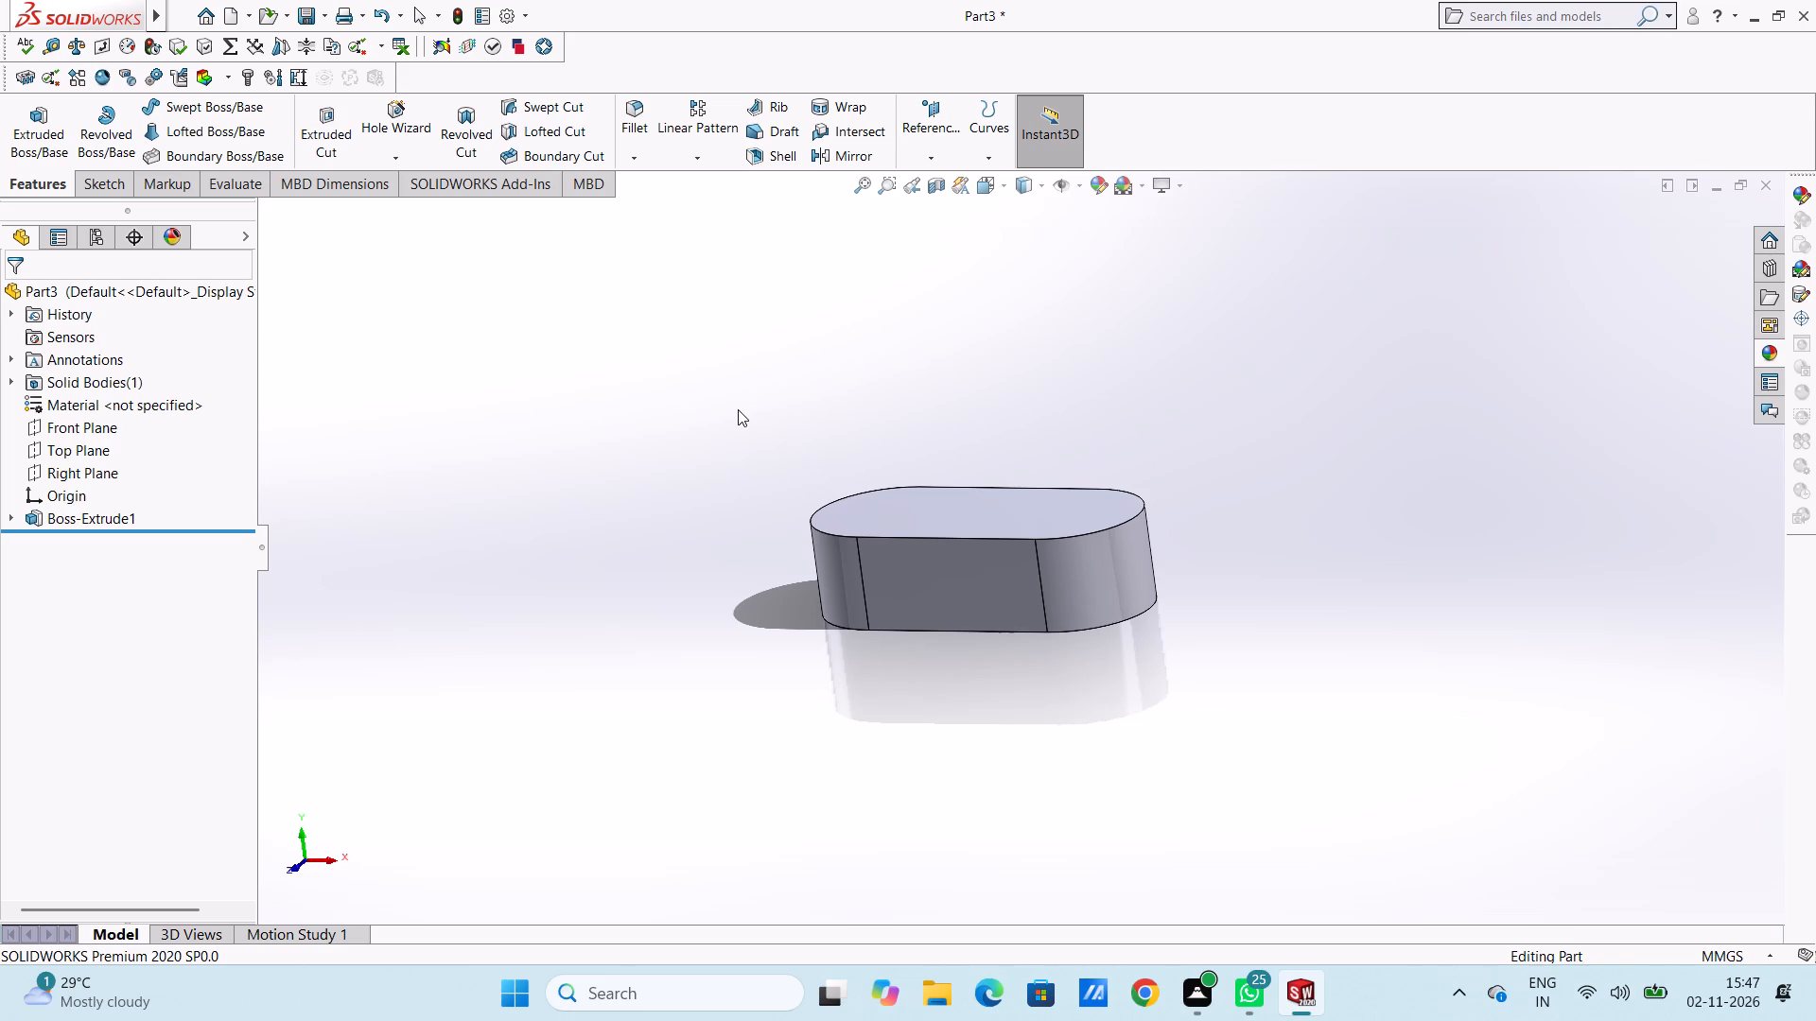
middle_click_drag(733, 539, 779, 454)
middle_click_drag(737, 546, 700, 533)
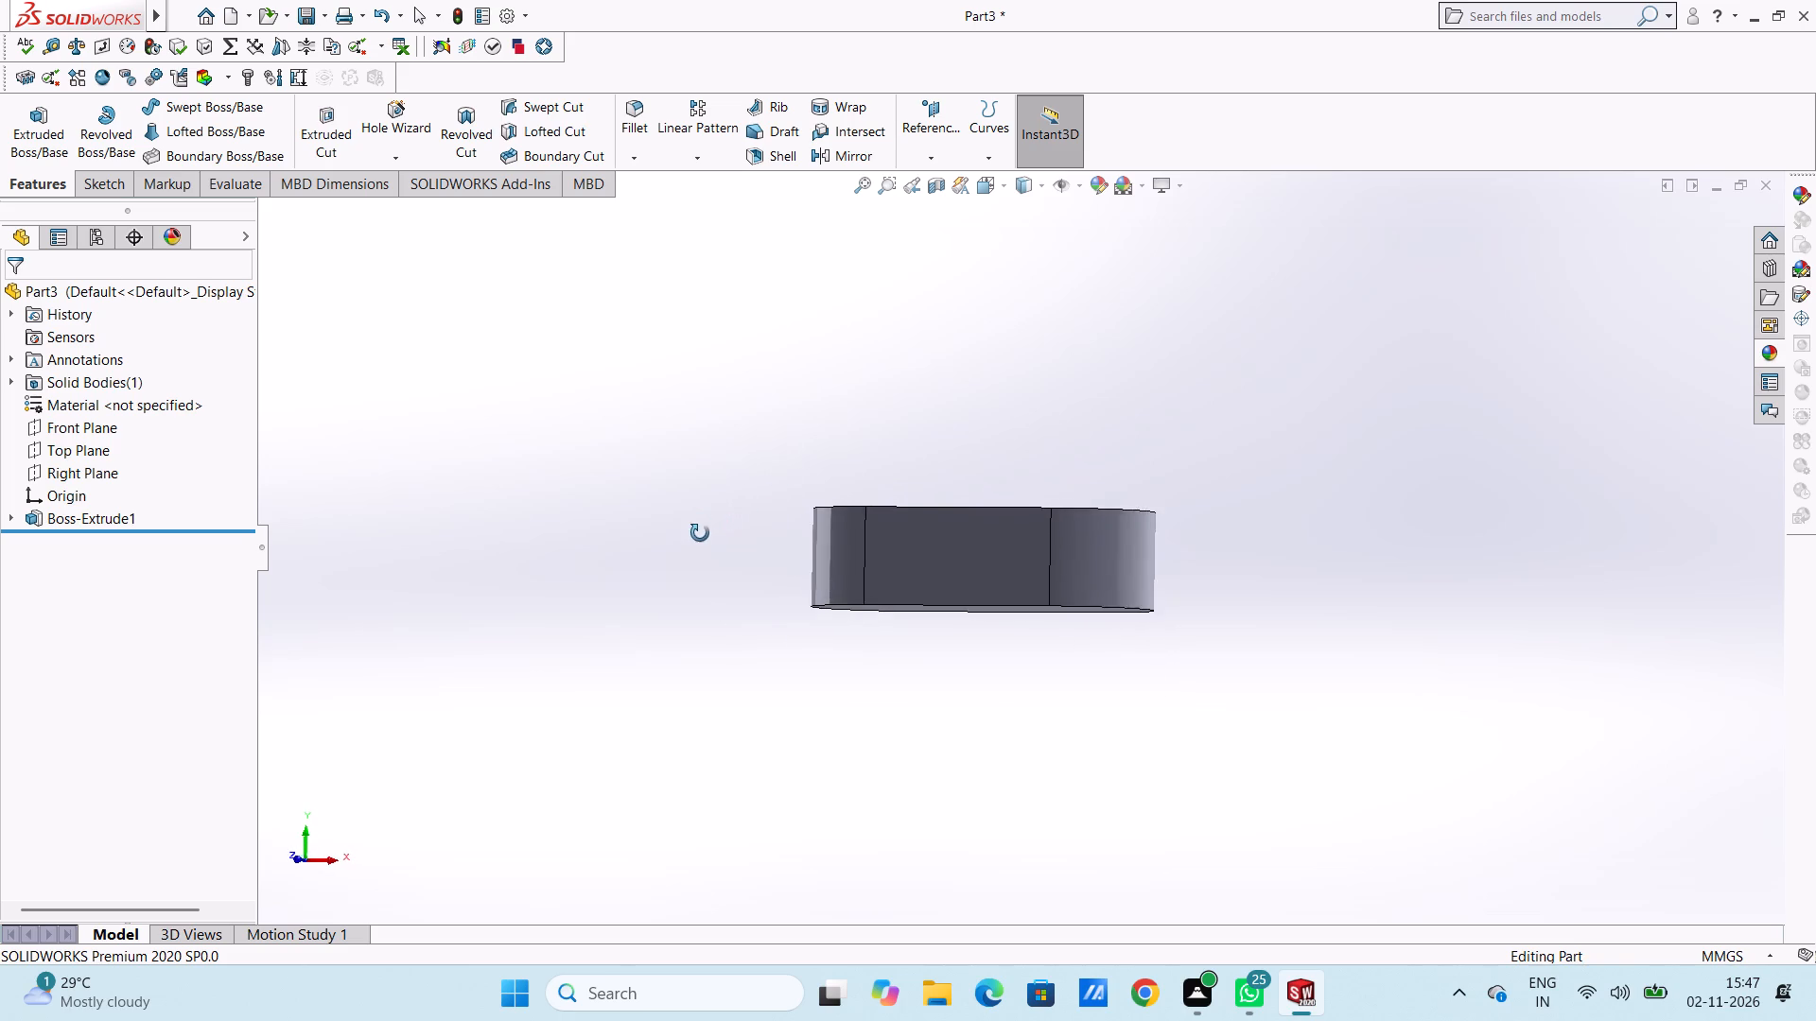
middle_click_drag(700, 533, 686, 582)
scroll(1119, 495, "down", 2)
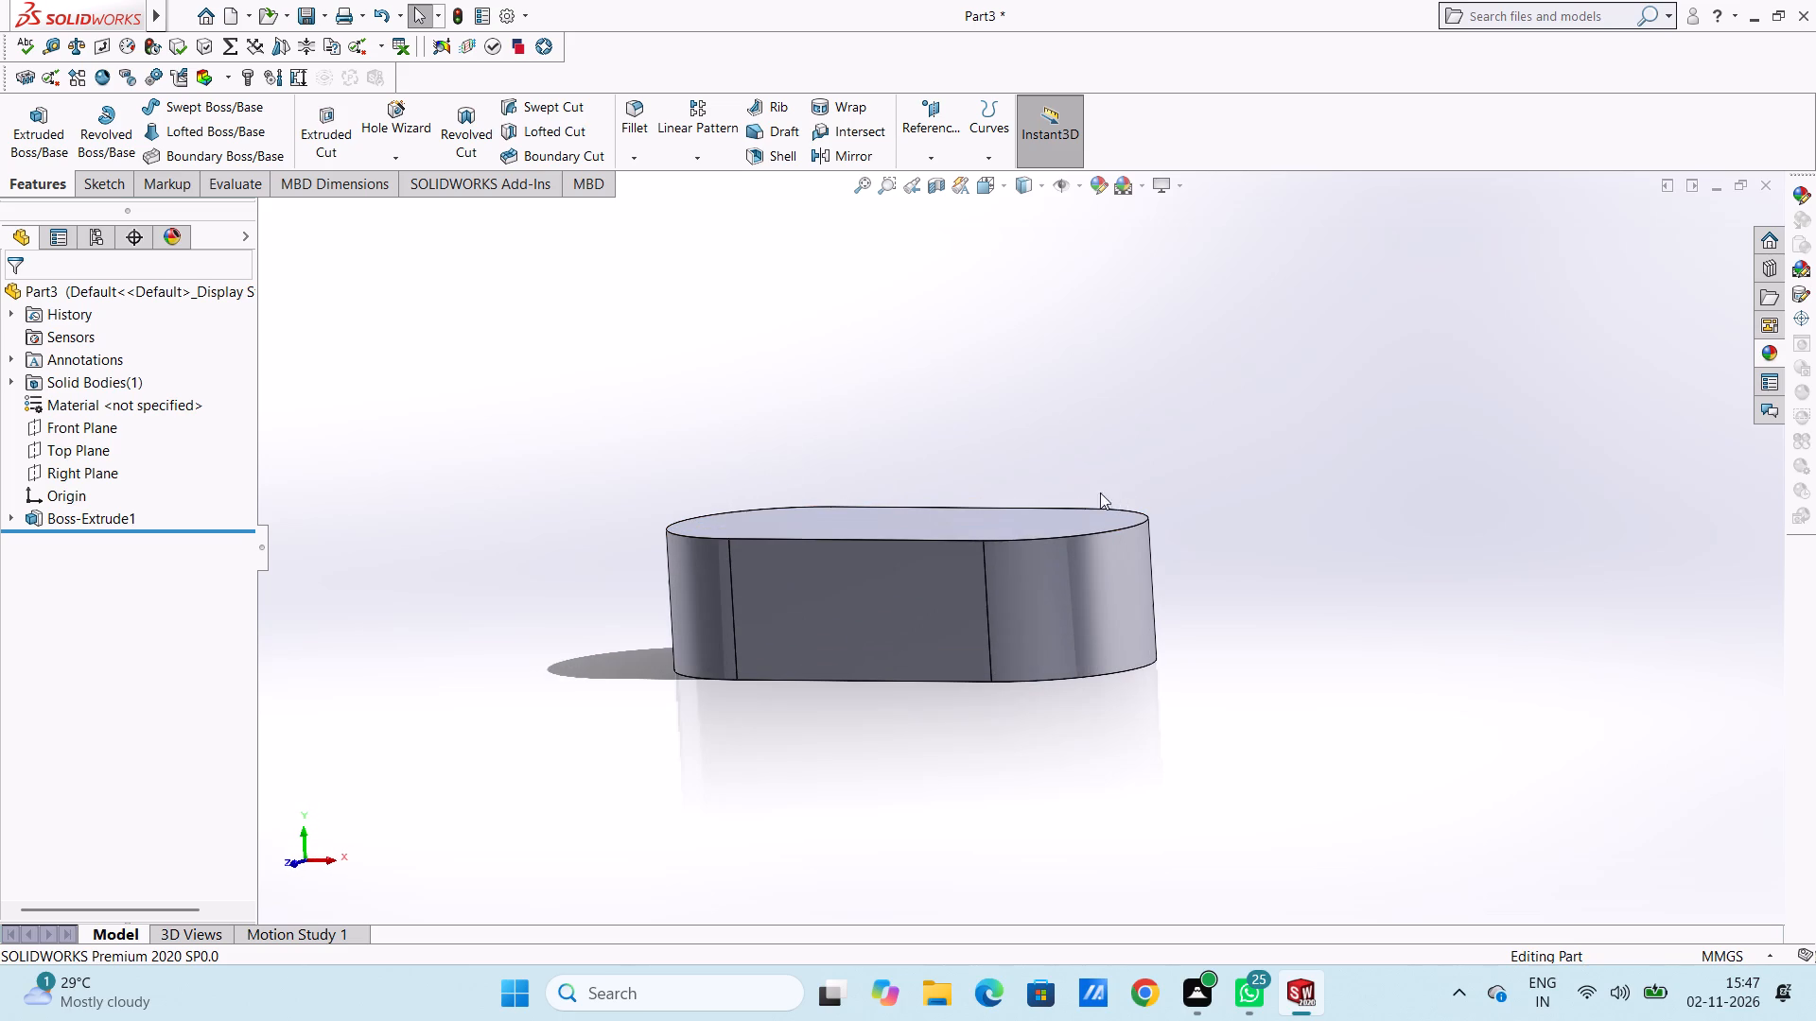
middle_click_drag(989, 481, 982, 497)
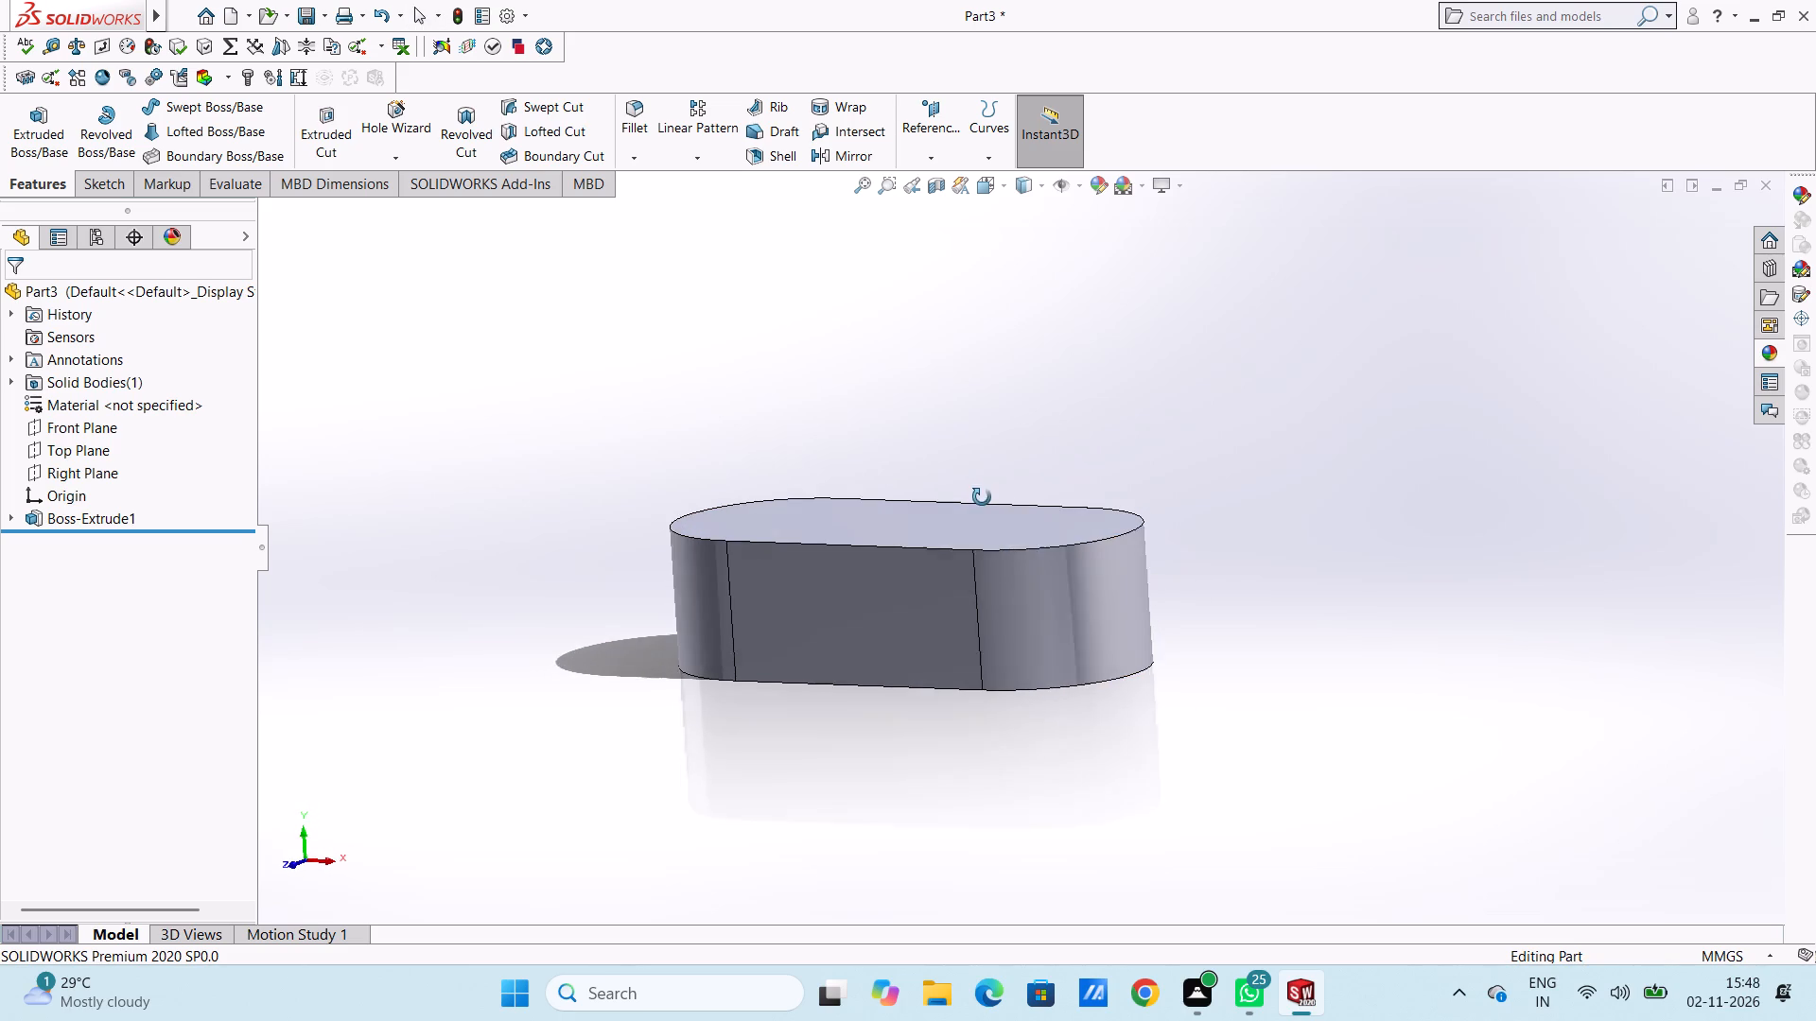
middle_click_drag(982, 497, 979, 505)
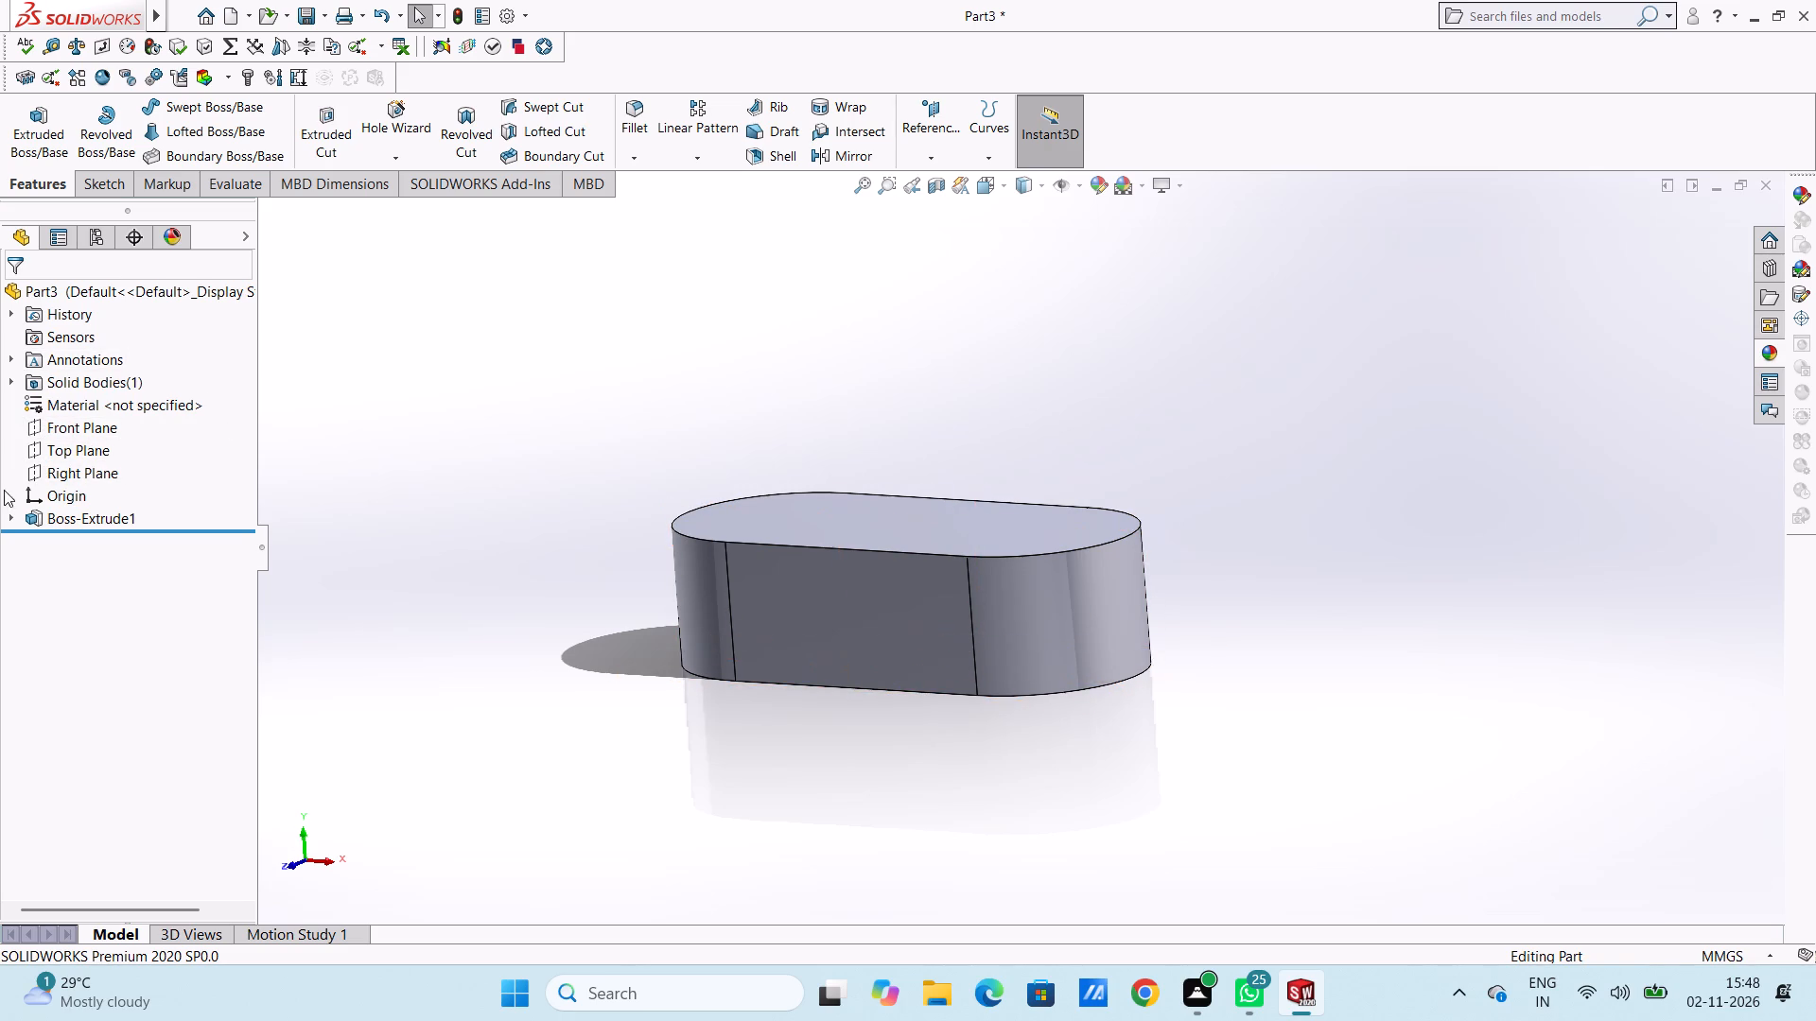
Start a boss extrusion reusing the base sketch, selecting the three regions inside the centre circle as contours.
left_click(9, 513)
left_click(119, 532)
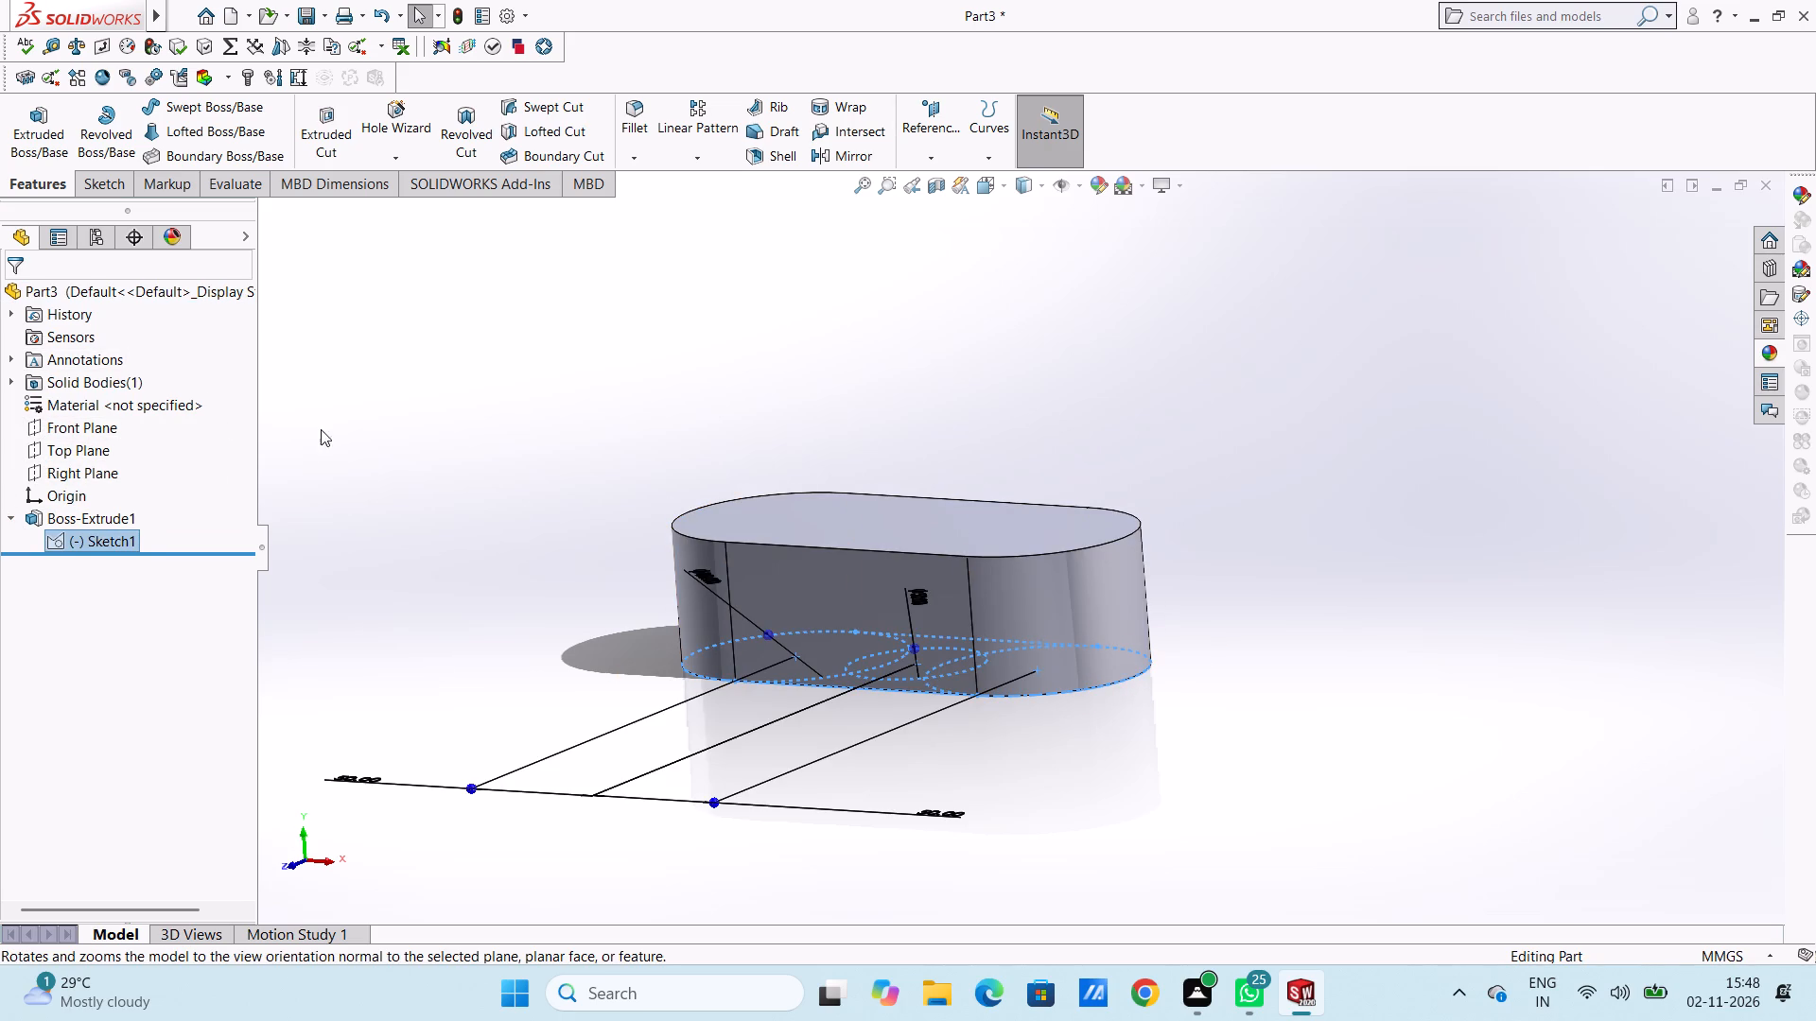
left_click(44, 131)
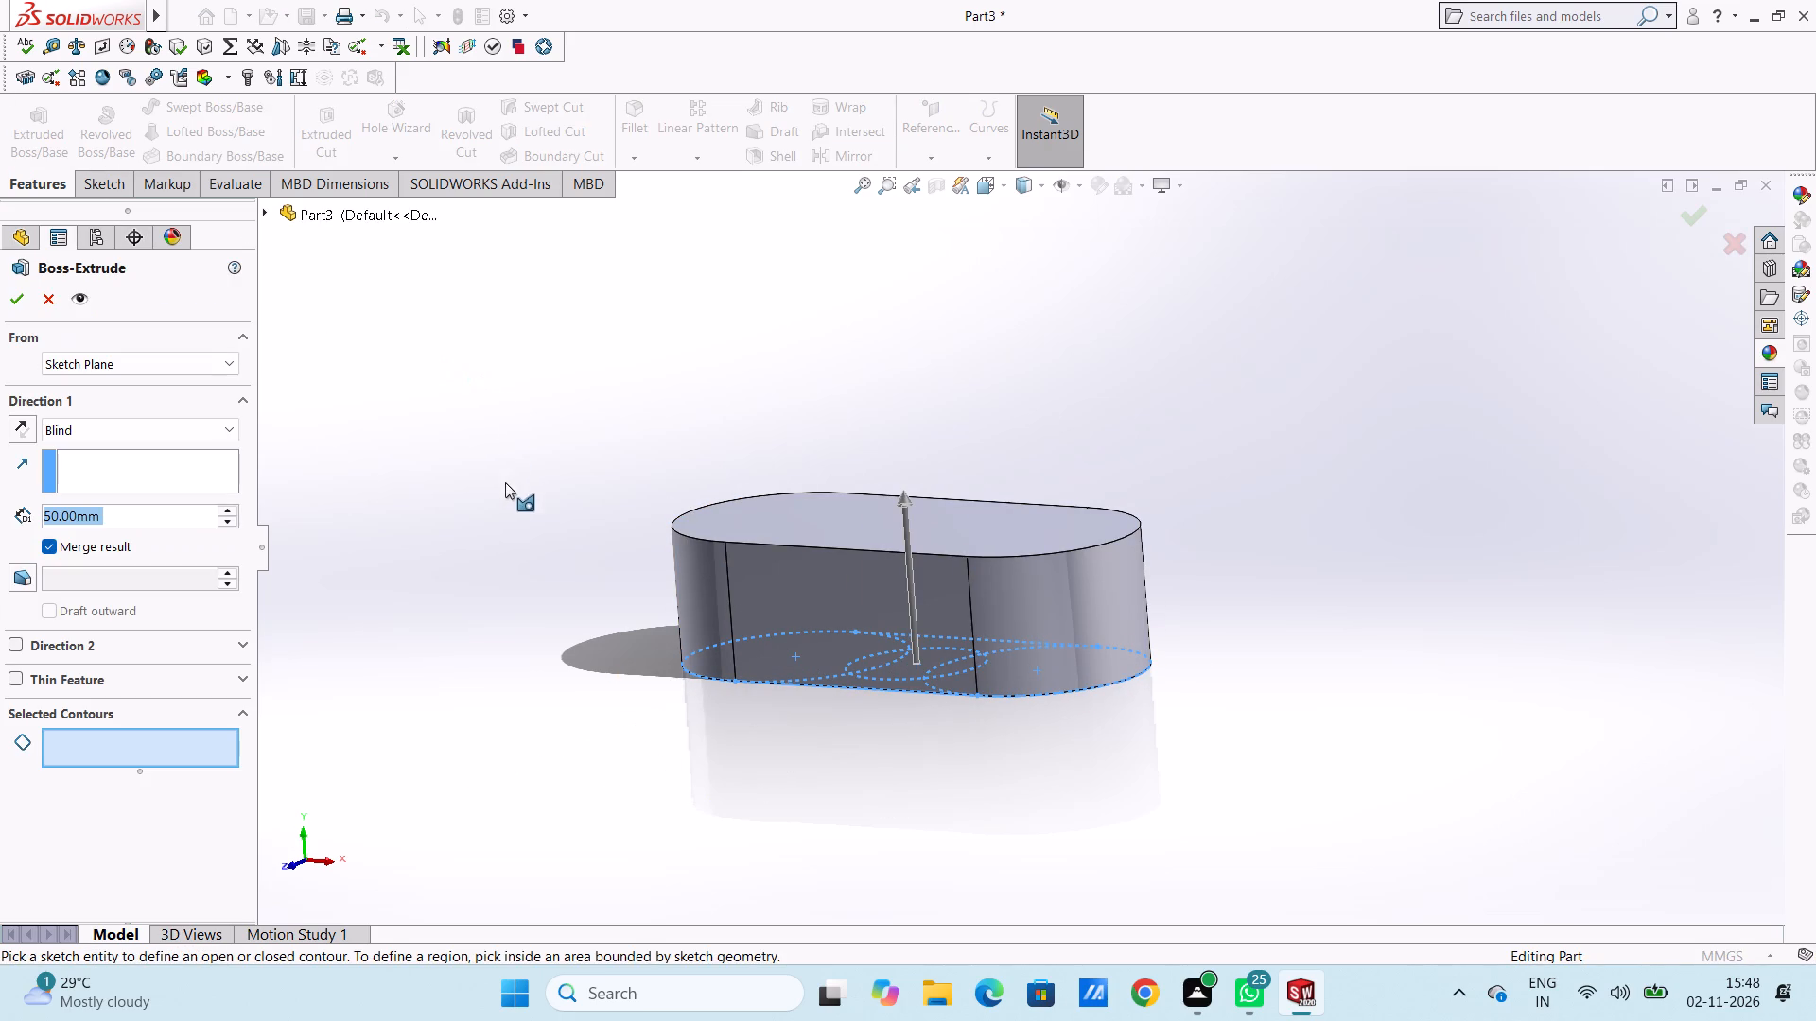
middle_click_drag(825, 731, 821, 378)
scroll(914, 632, "down", 4)
left_click(870, 543)
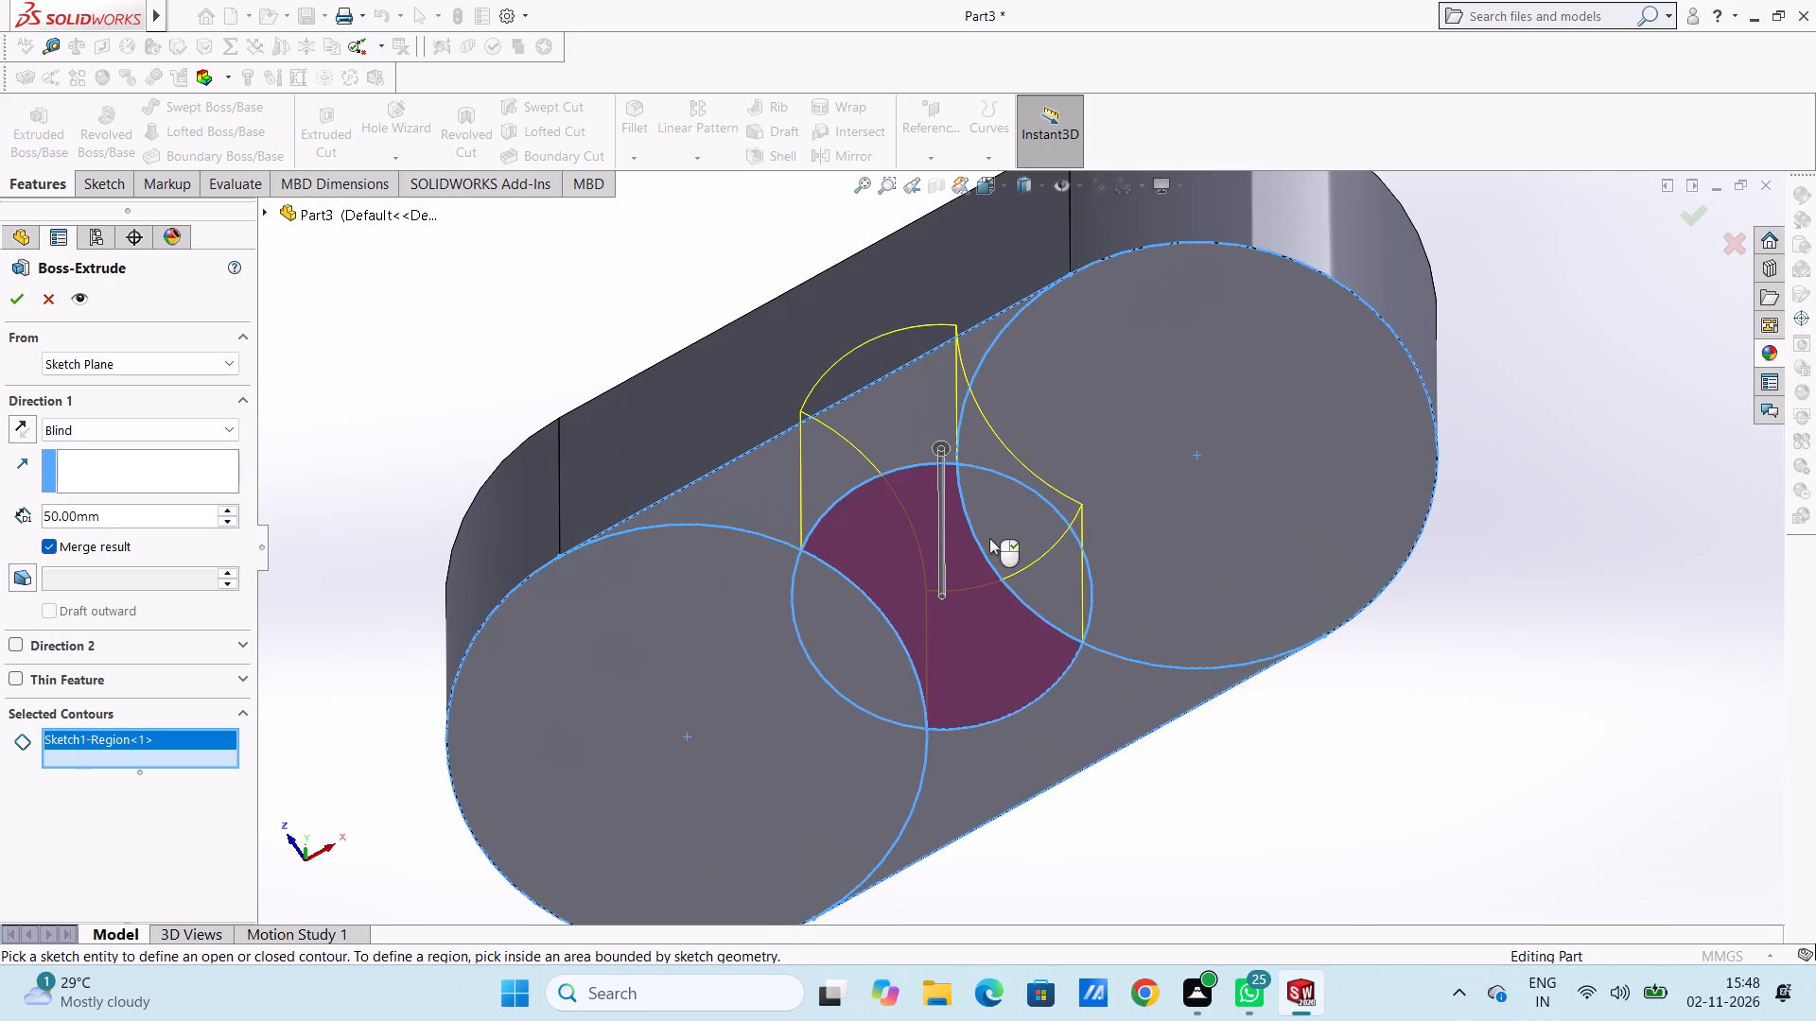
left_click(1000, 532)
left_click(831, 641)
Set the blind depth to 70 mm and create the cylindrical boss, merged with the slot-shaped body.
scroll(678, 458, "up", 4)
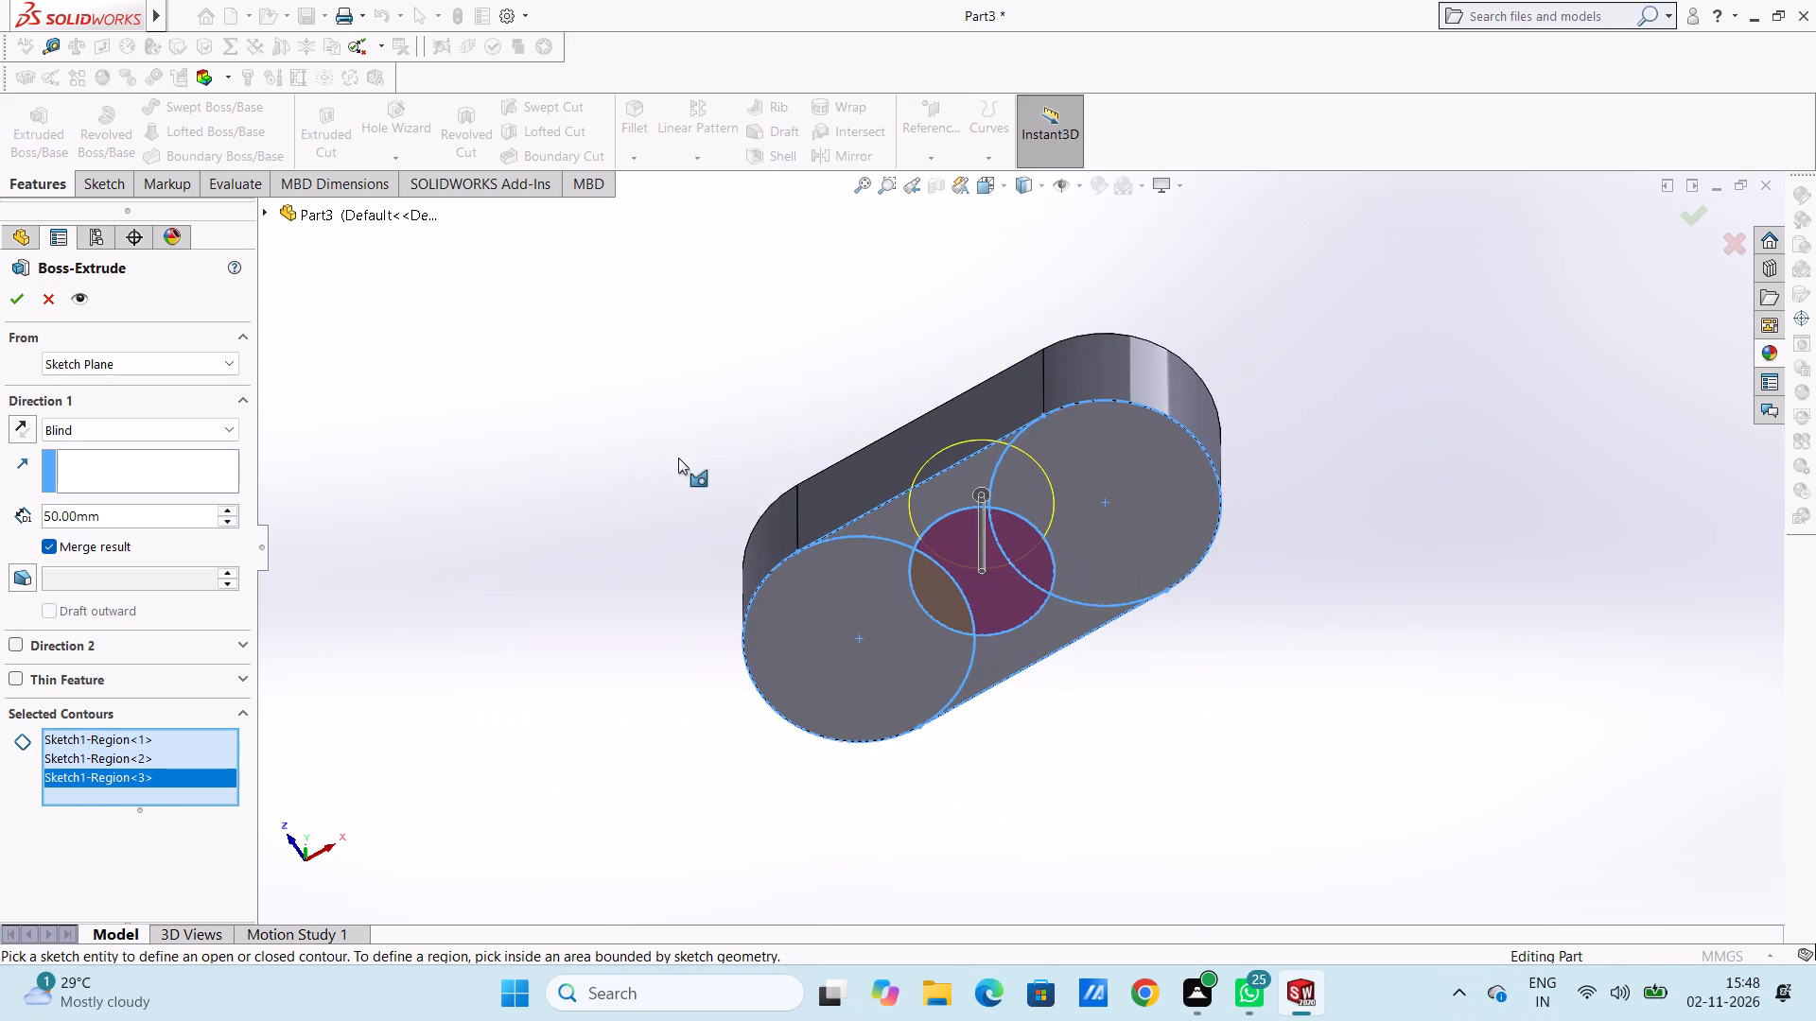
middle_click_drag(672, 457, 684, 798)
middle_click(716, 722)
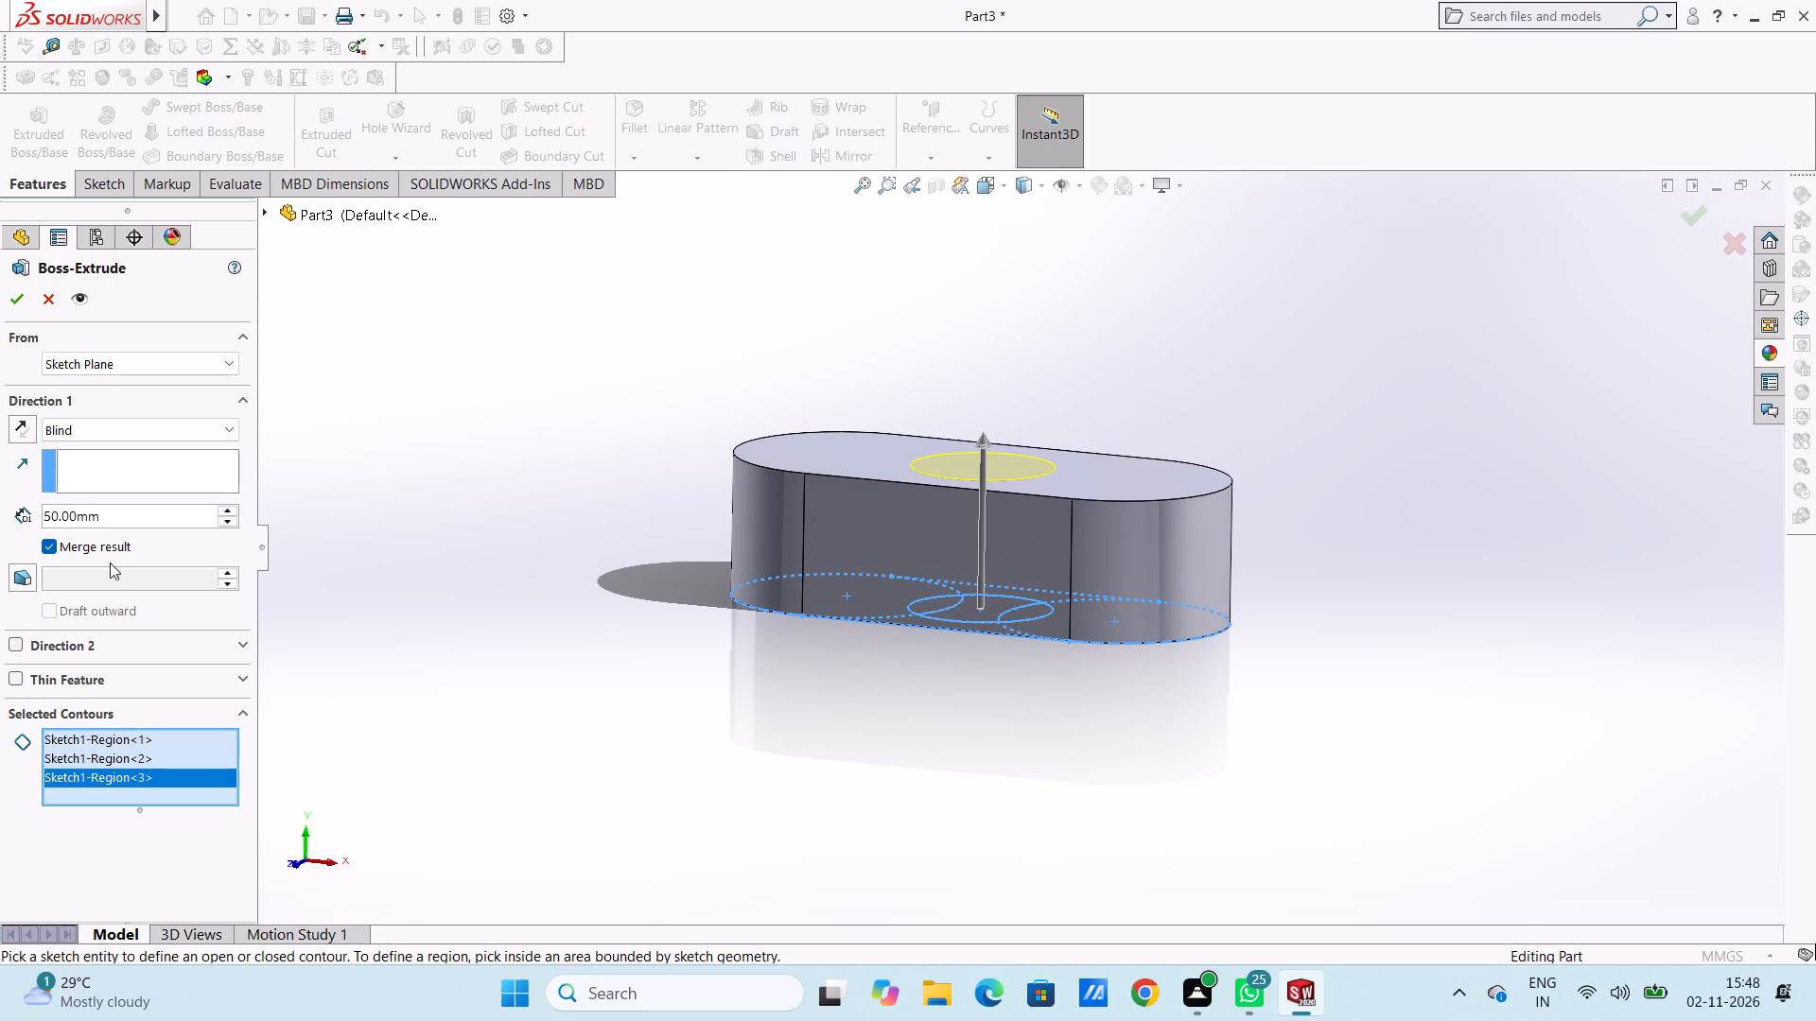
double_click(147, 520)
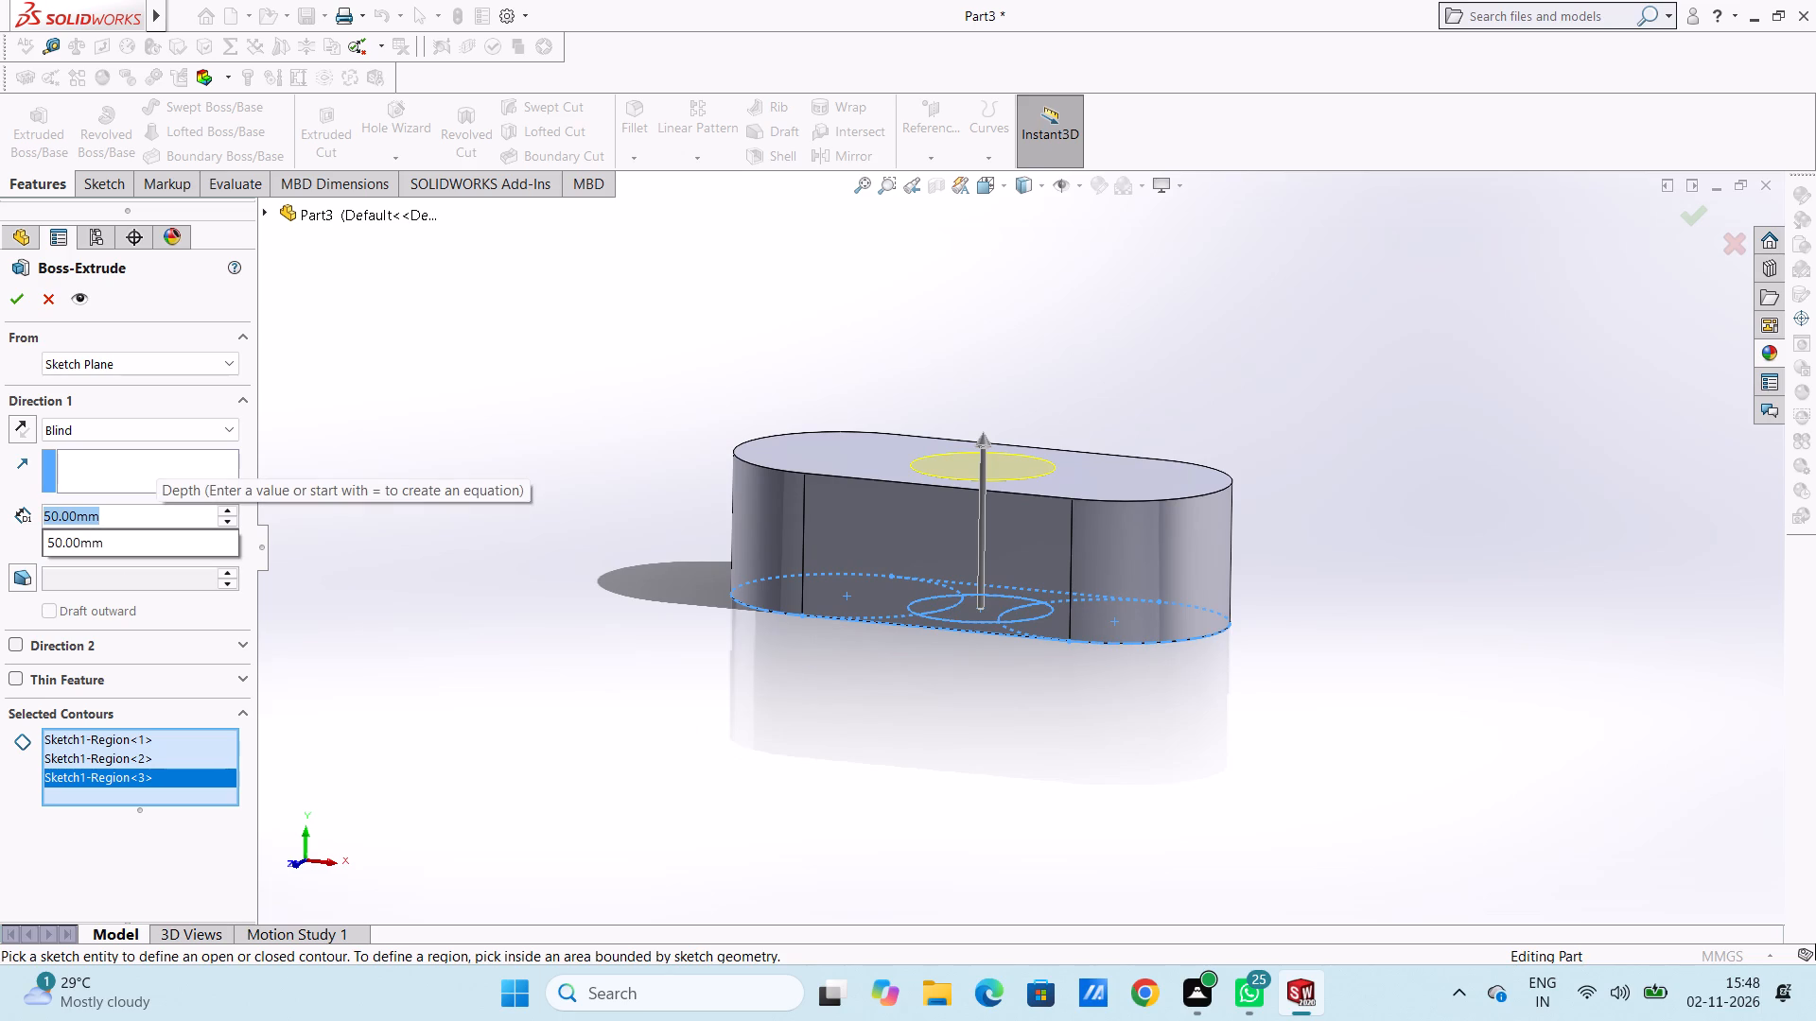
type("70")
key("Return")
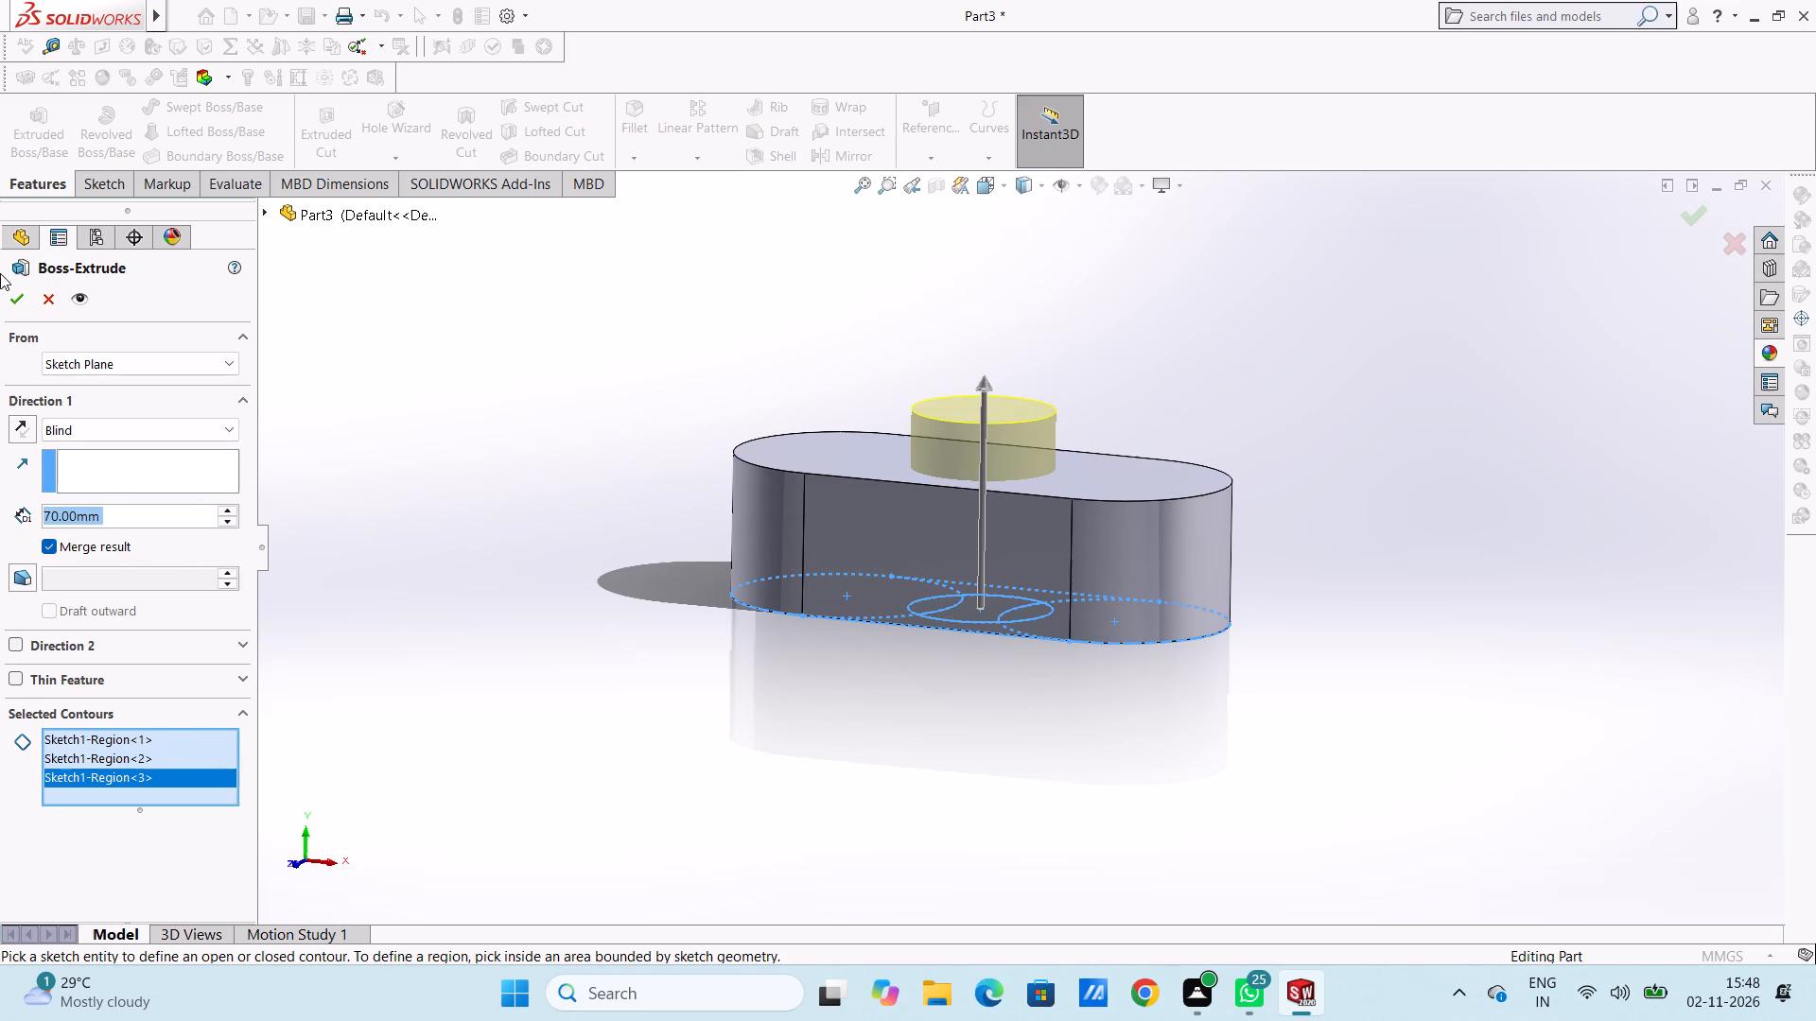
left_click(14, 297)
left_click(519, 382)
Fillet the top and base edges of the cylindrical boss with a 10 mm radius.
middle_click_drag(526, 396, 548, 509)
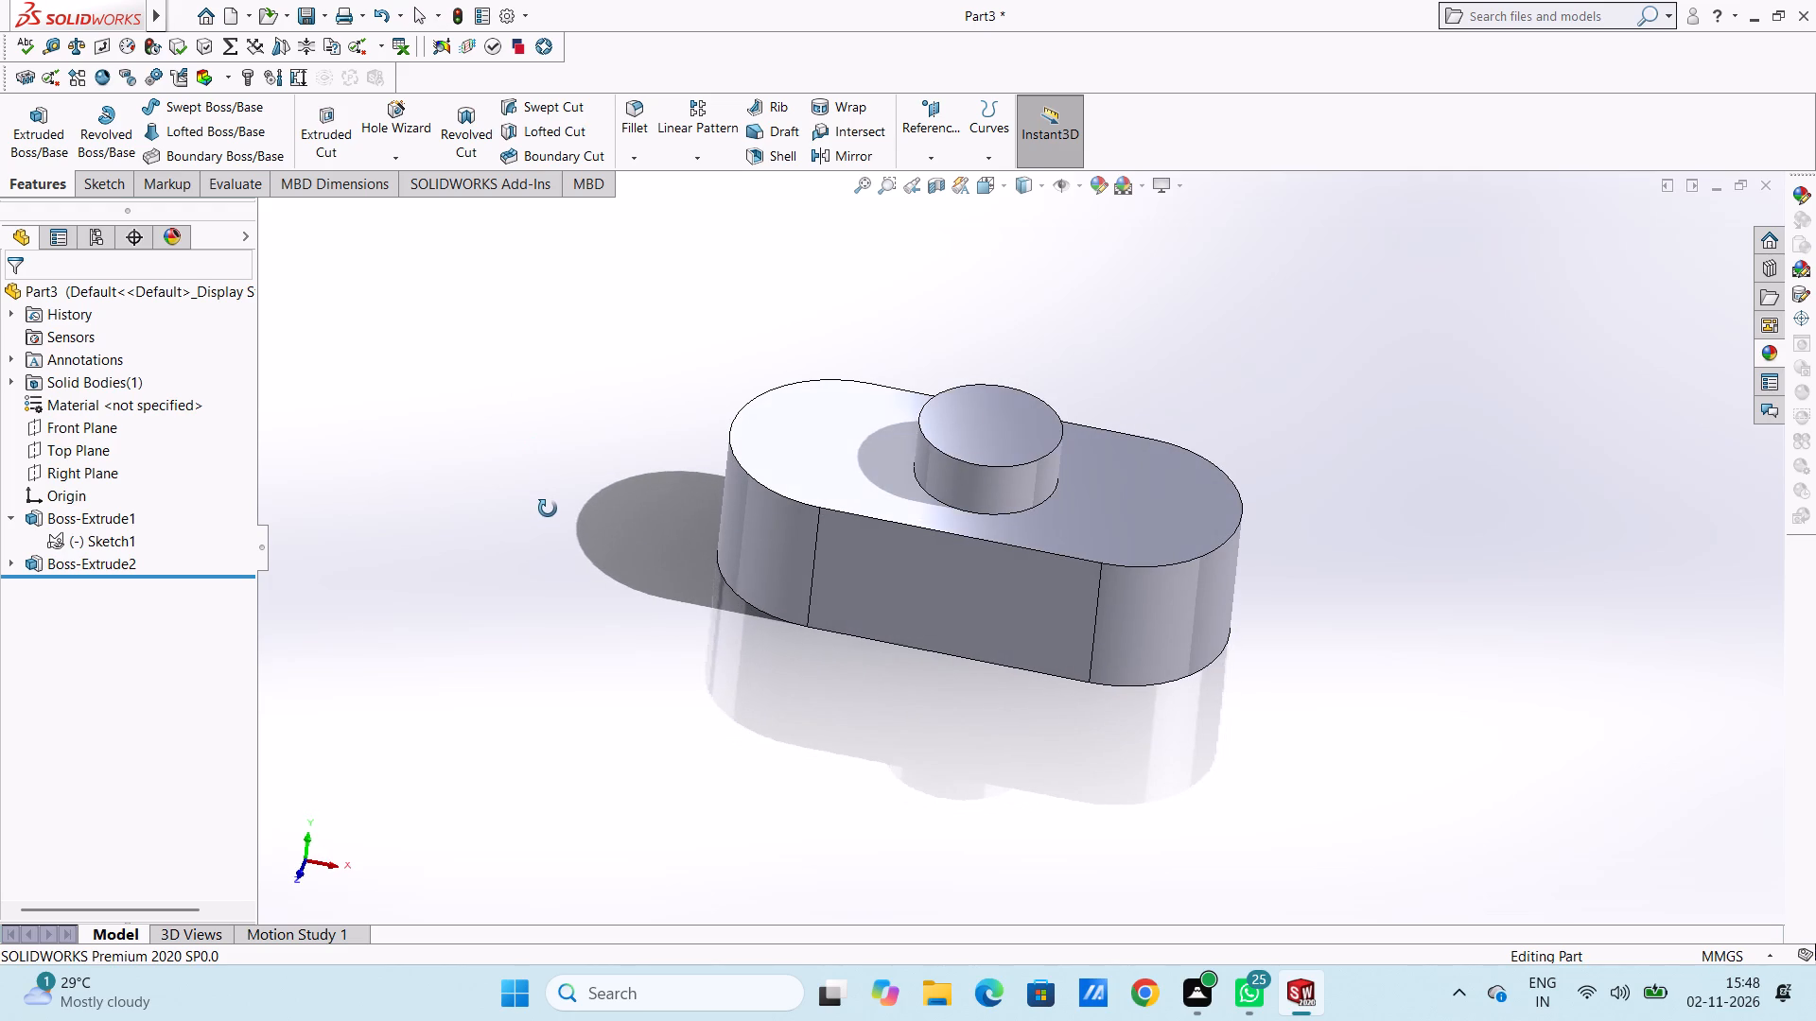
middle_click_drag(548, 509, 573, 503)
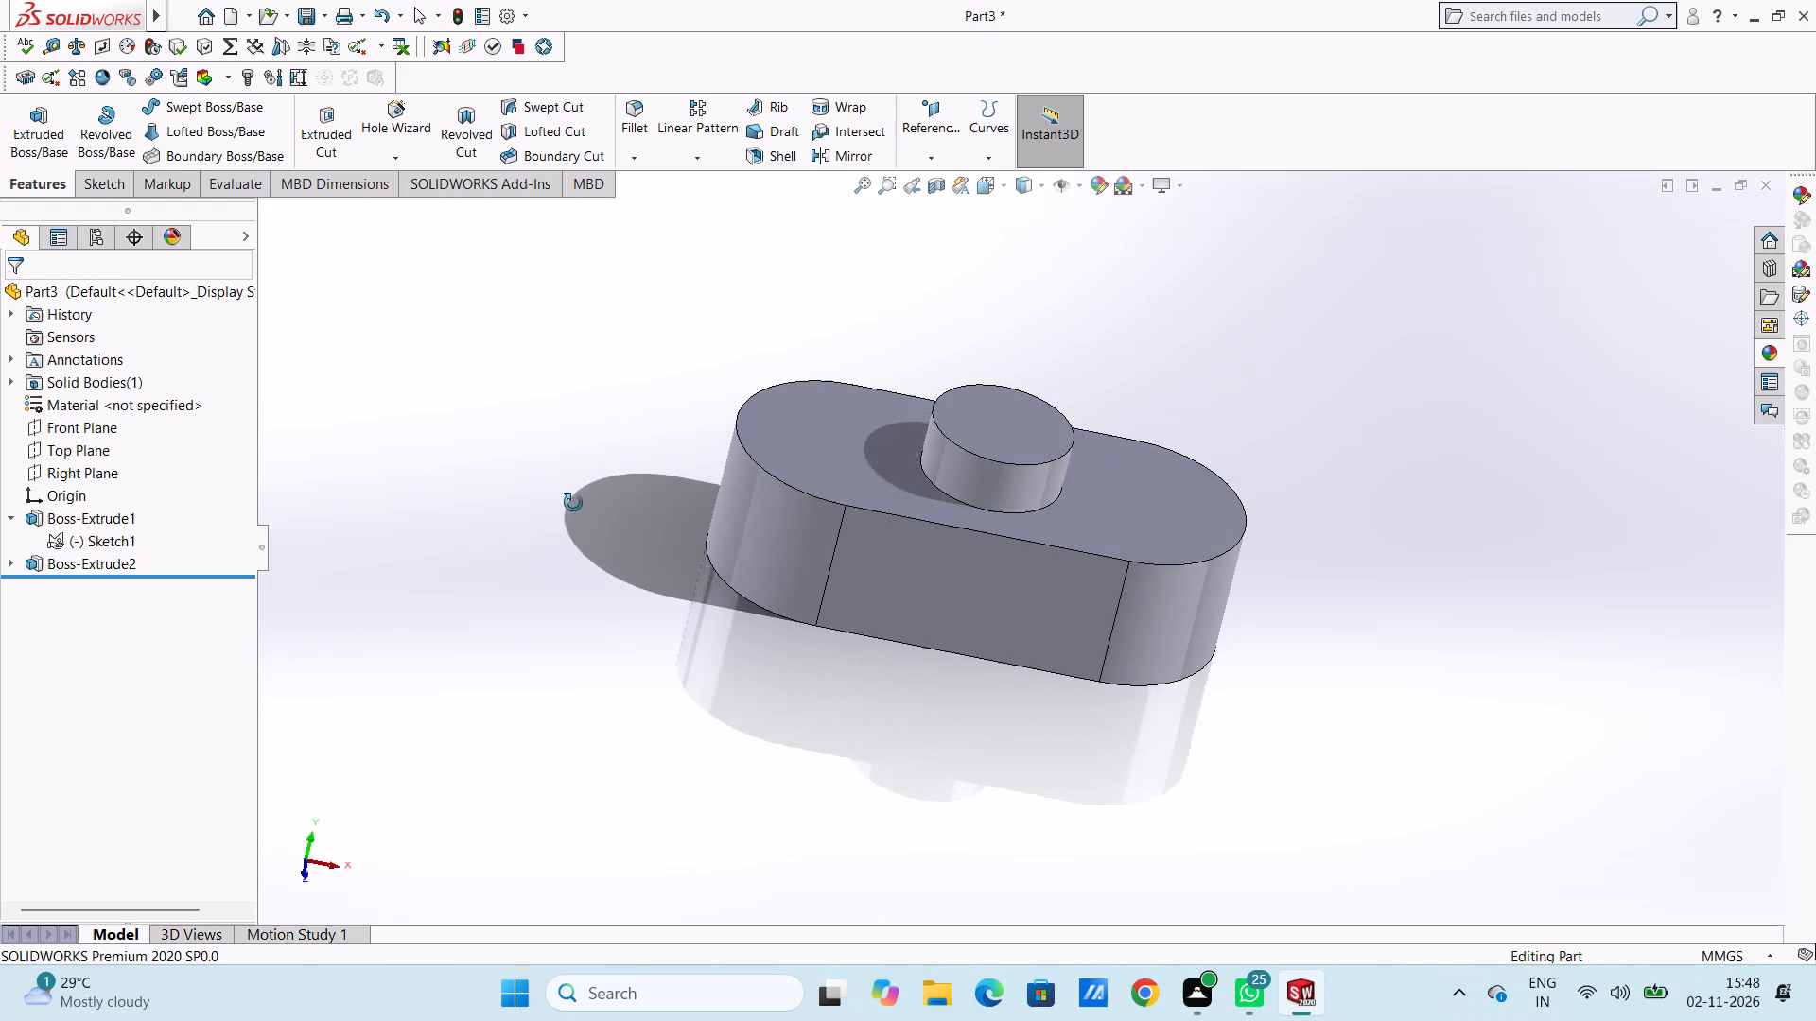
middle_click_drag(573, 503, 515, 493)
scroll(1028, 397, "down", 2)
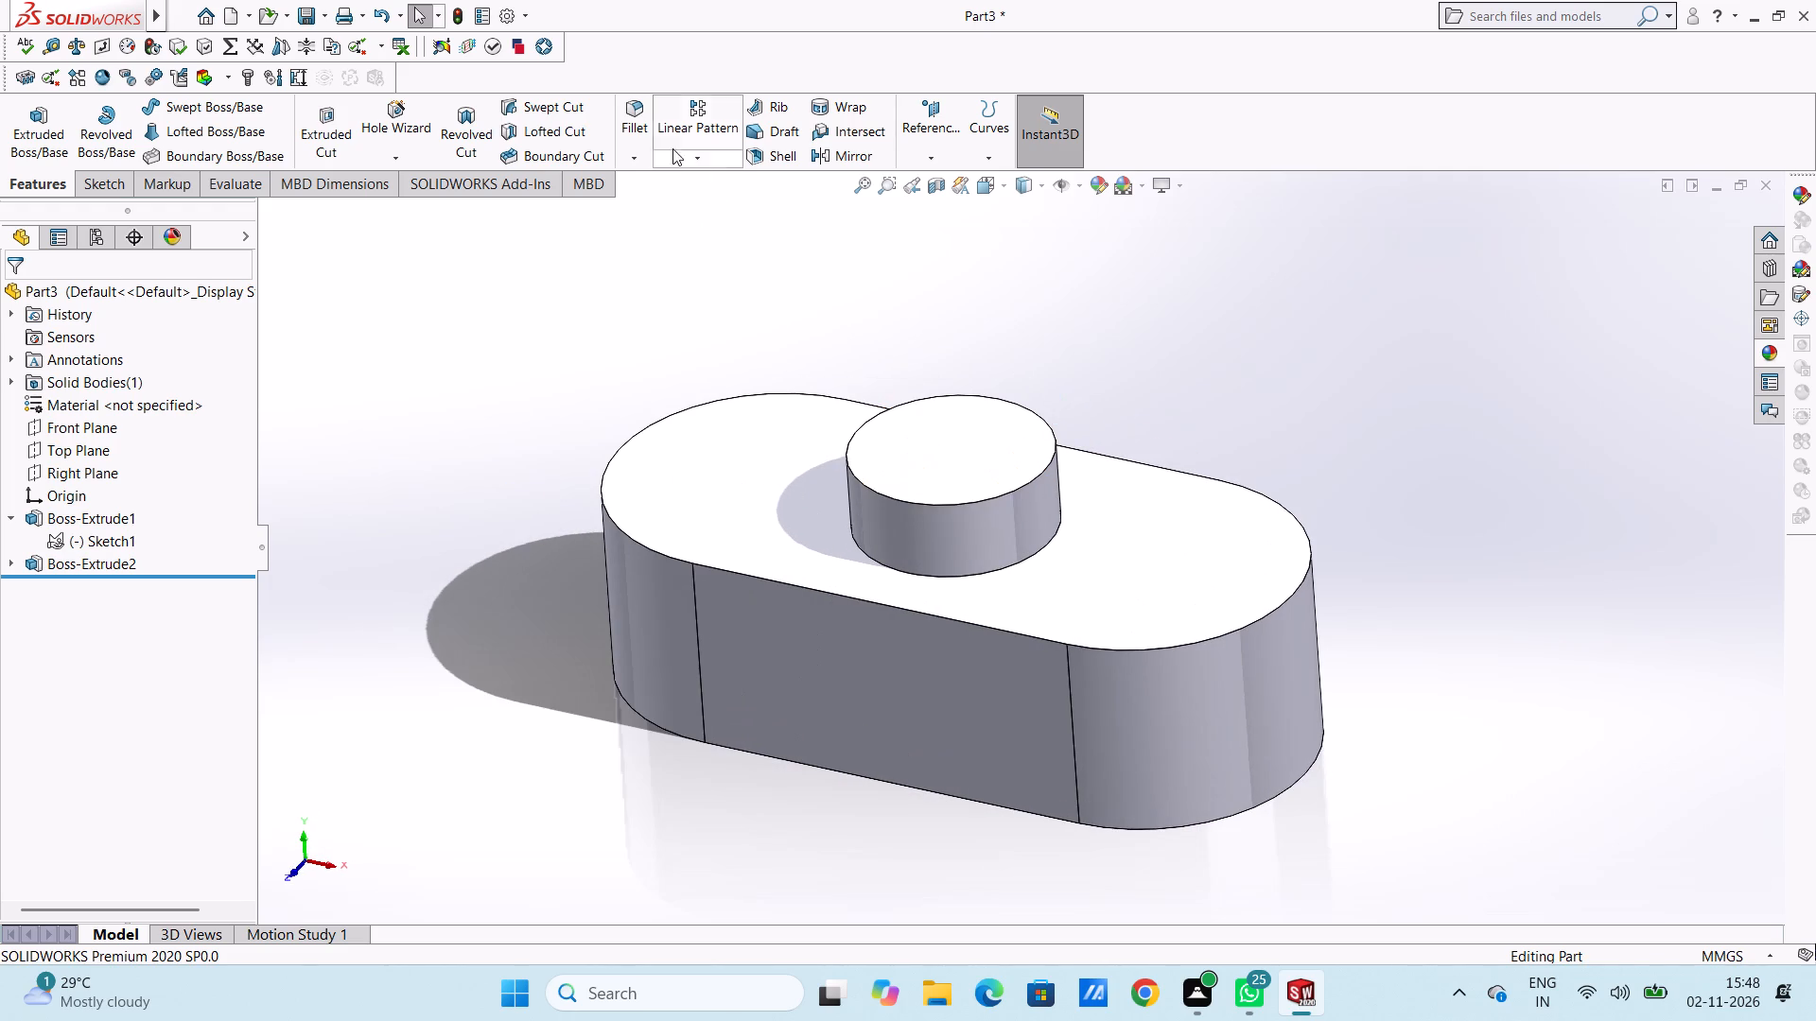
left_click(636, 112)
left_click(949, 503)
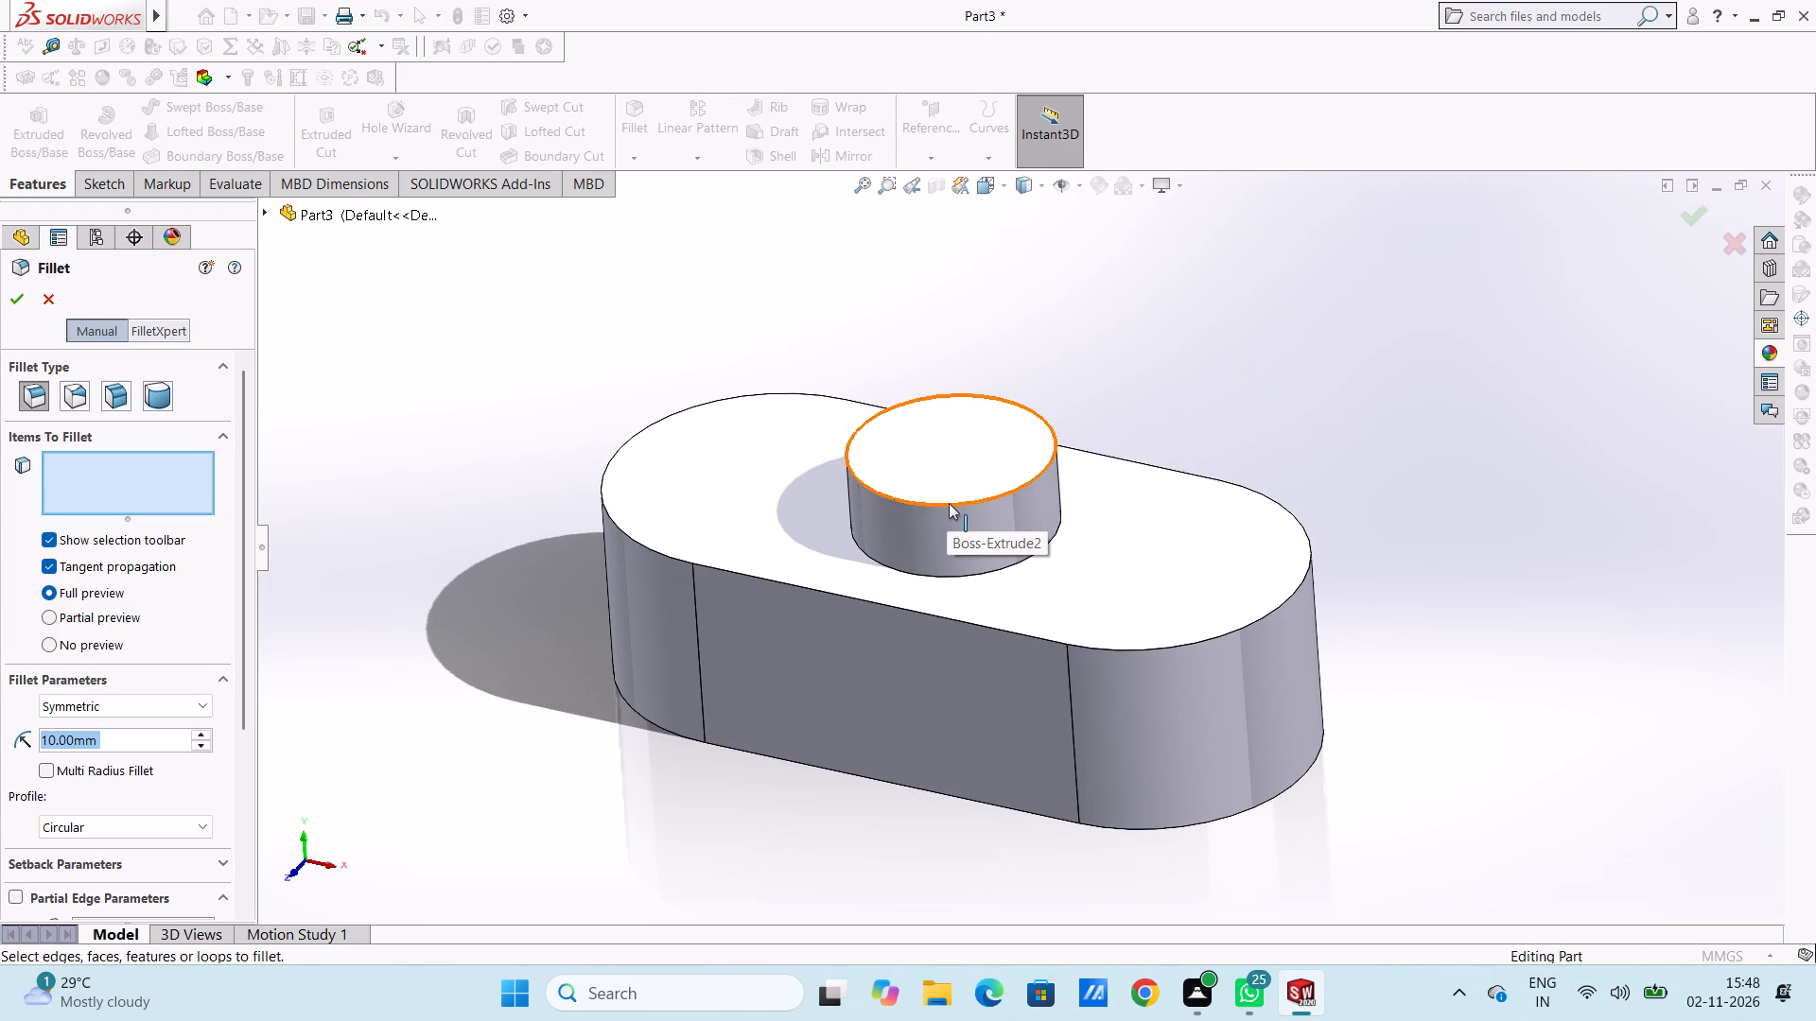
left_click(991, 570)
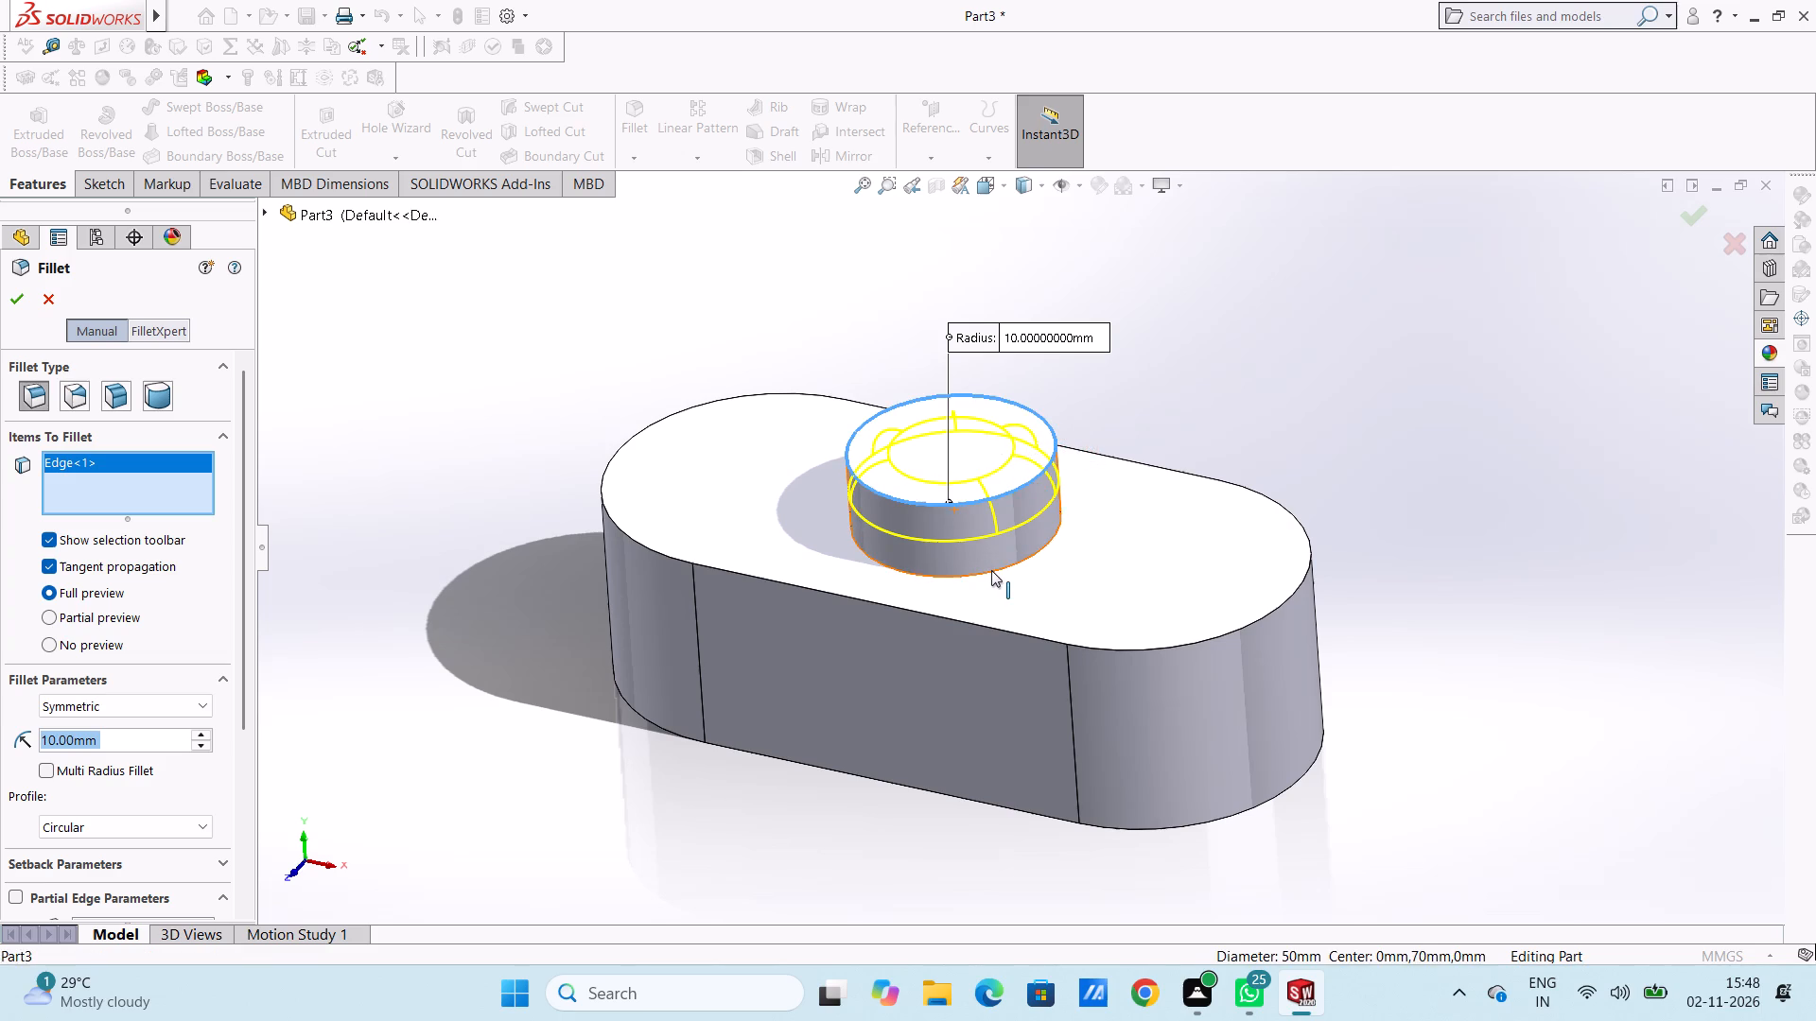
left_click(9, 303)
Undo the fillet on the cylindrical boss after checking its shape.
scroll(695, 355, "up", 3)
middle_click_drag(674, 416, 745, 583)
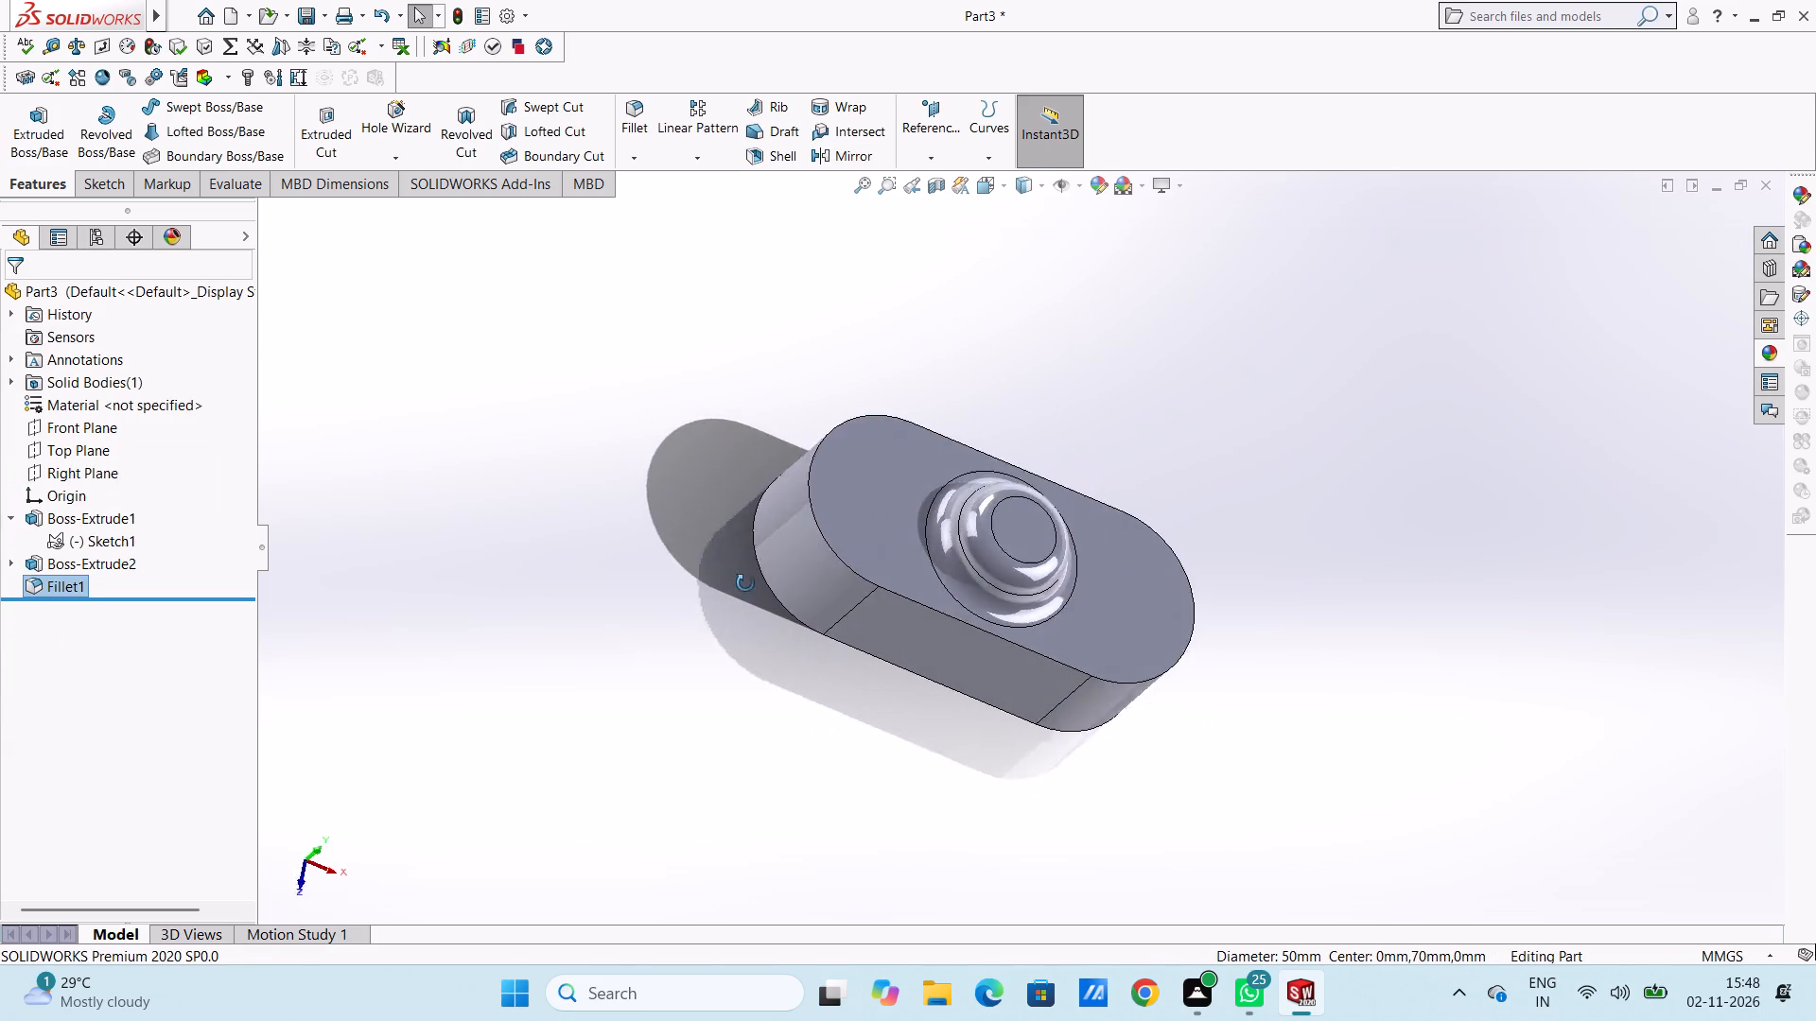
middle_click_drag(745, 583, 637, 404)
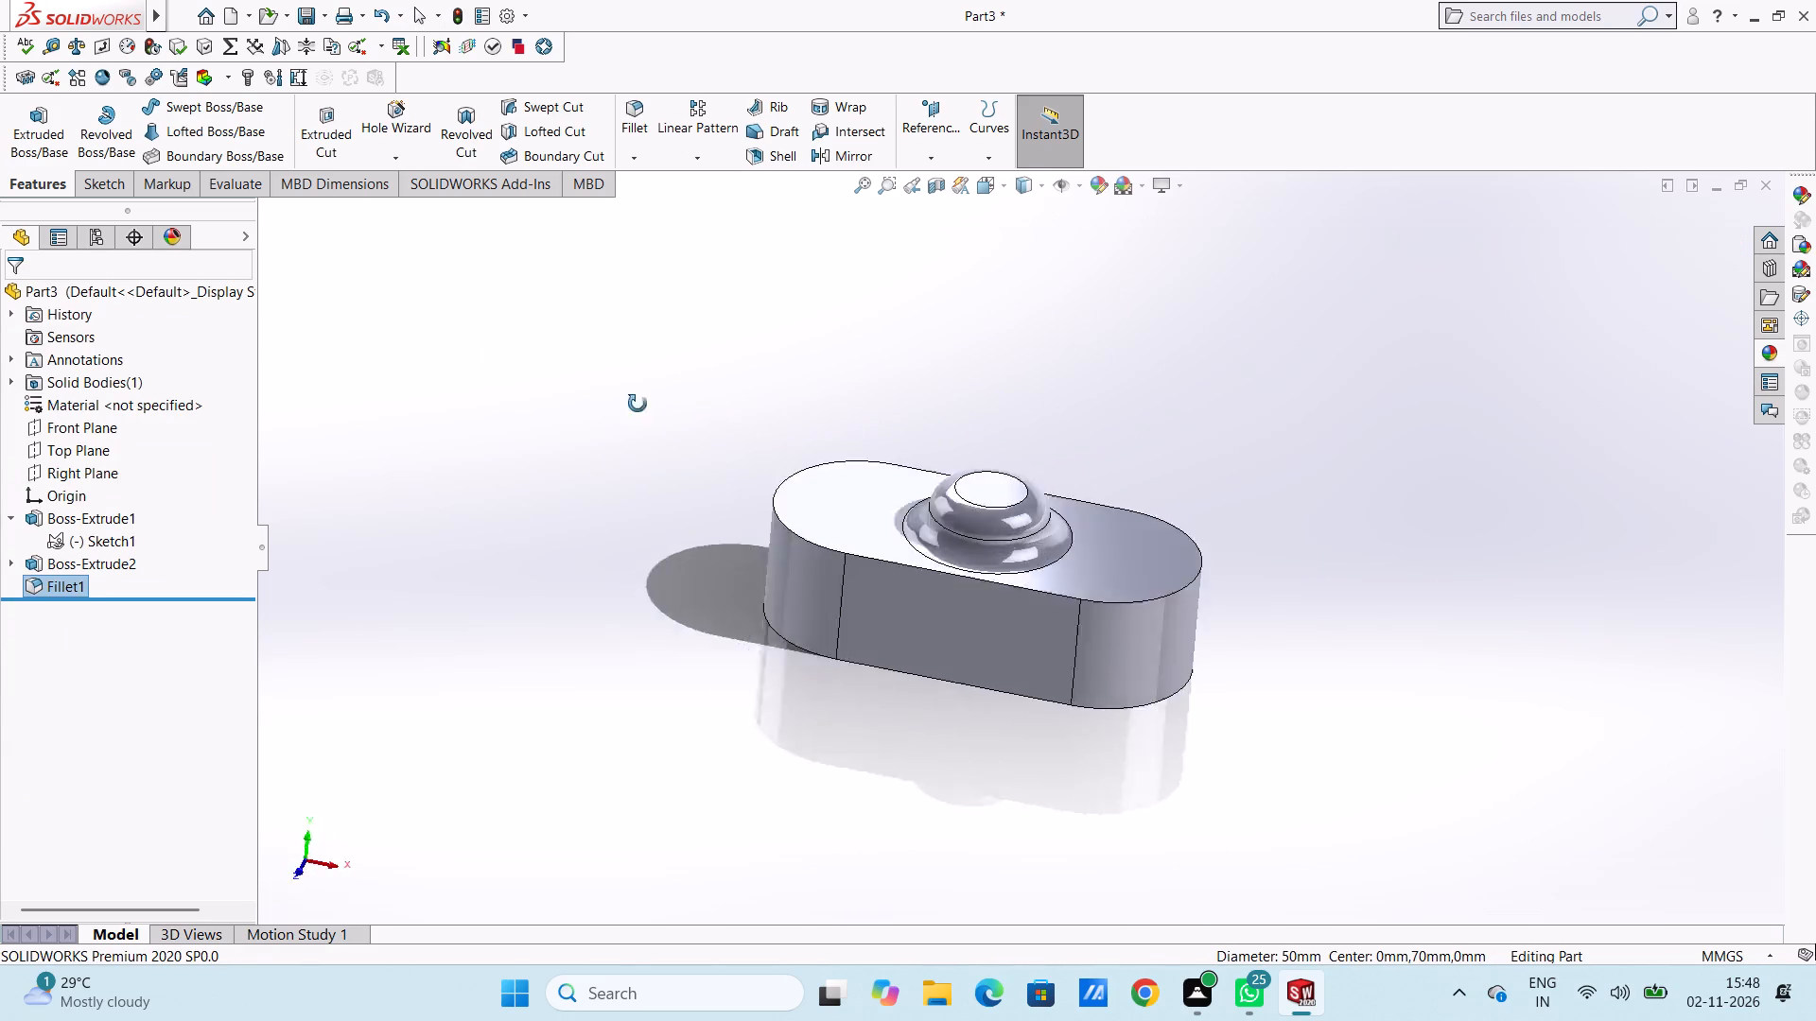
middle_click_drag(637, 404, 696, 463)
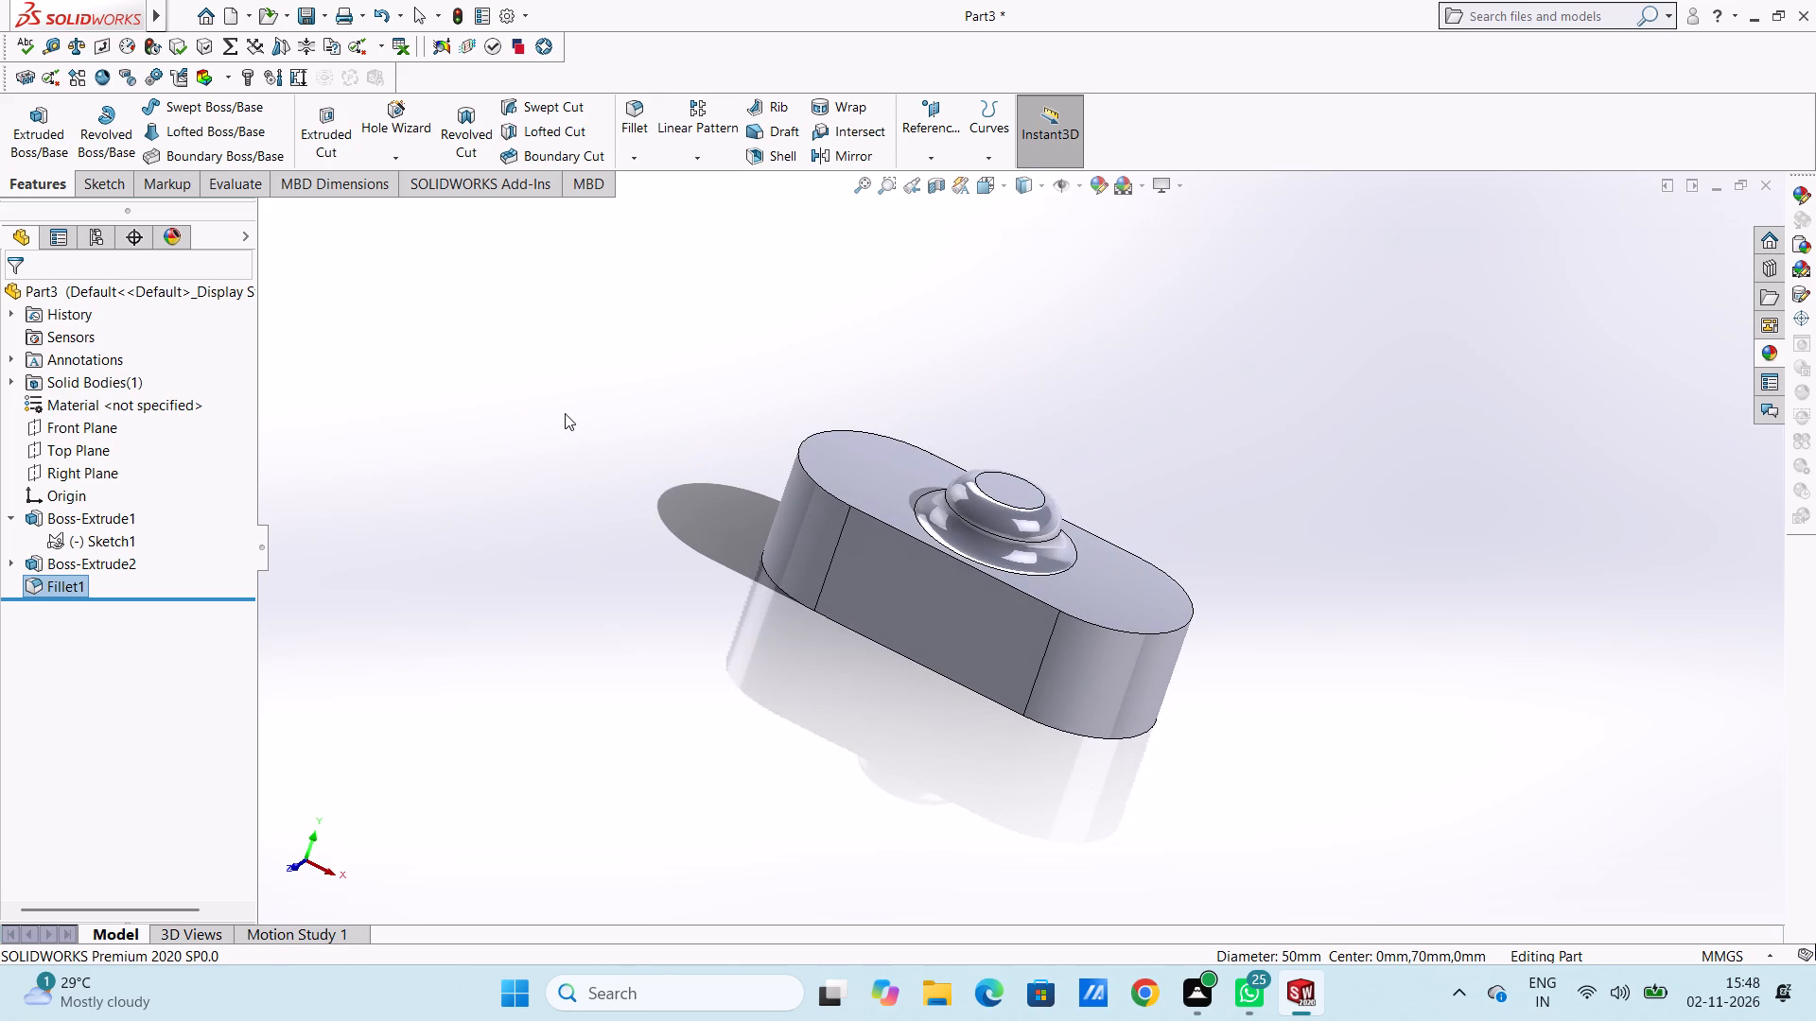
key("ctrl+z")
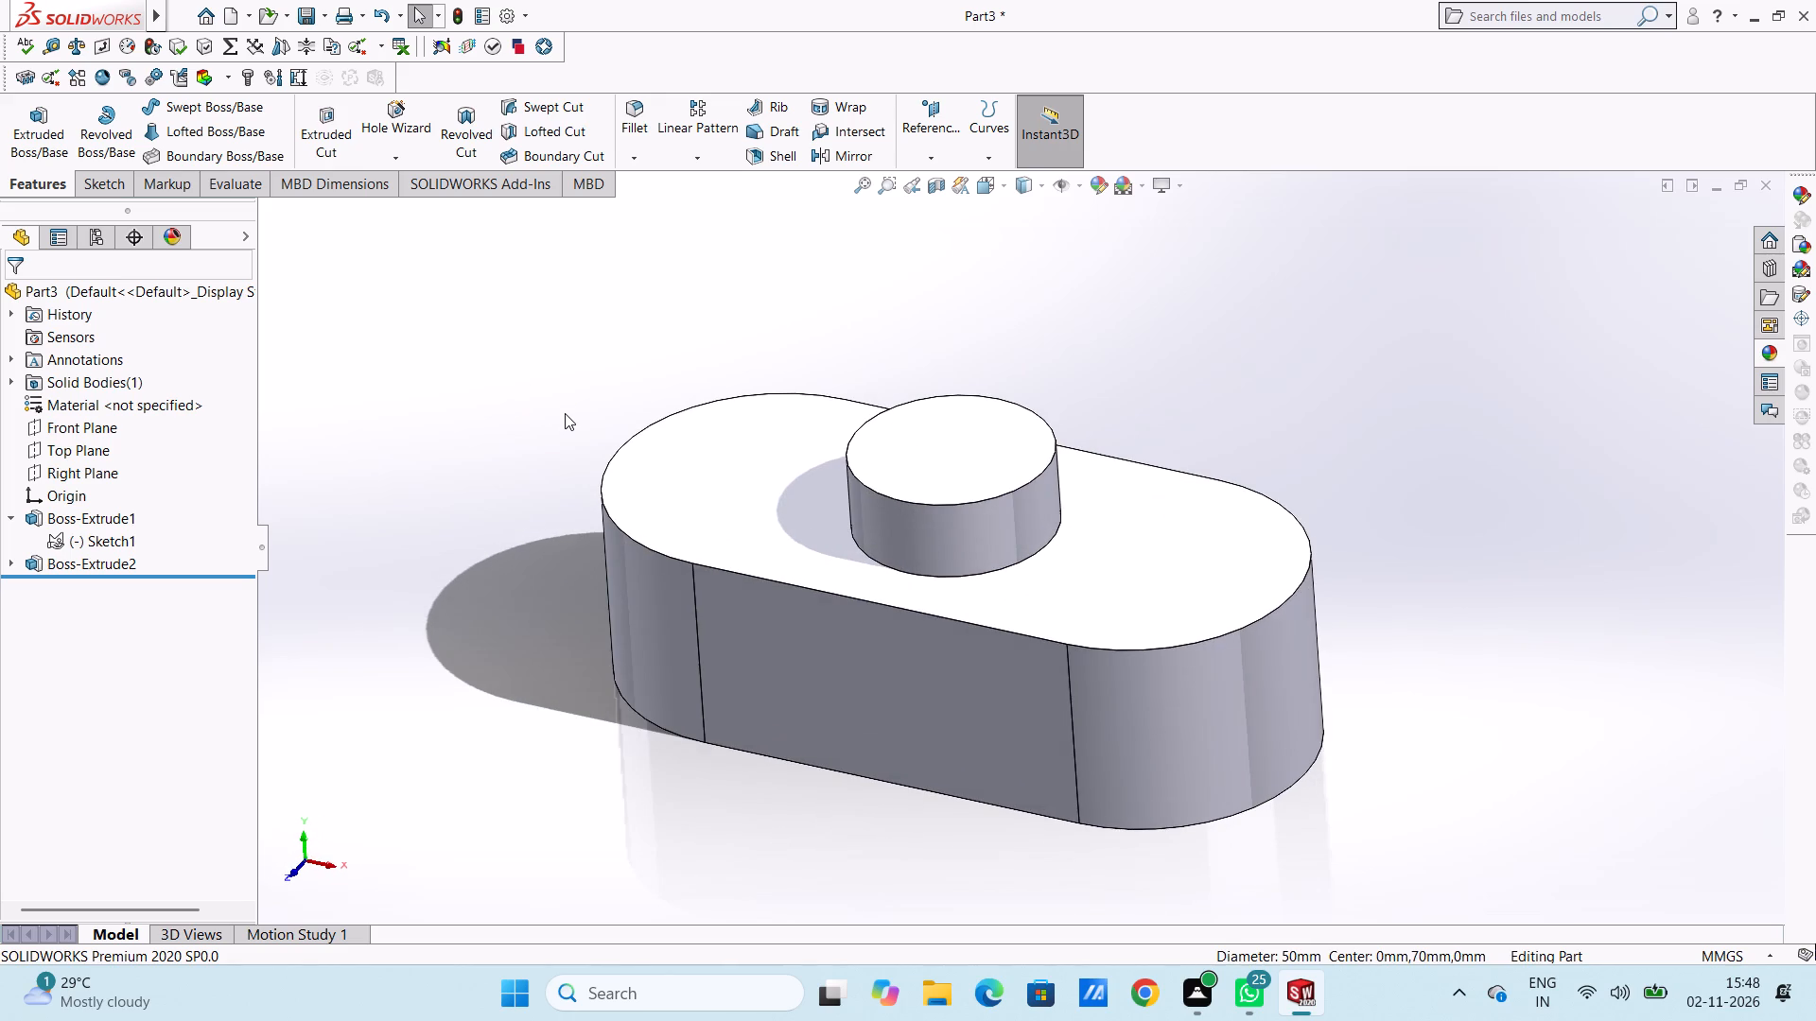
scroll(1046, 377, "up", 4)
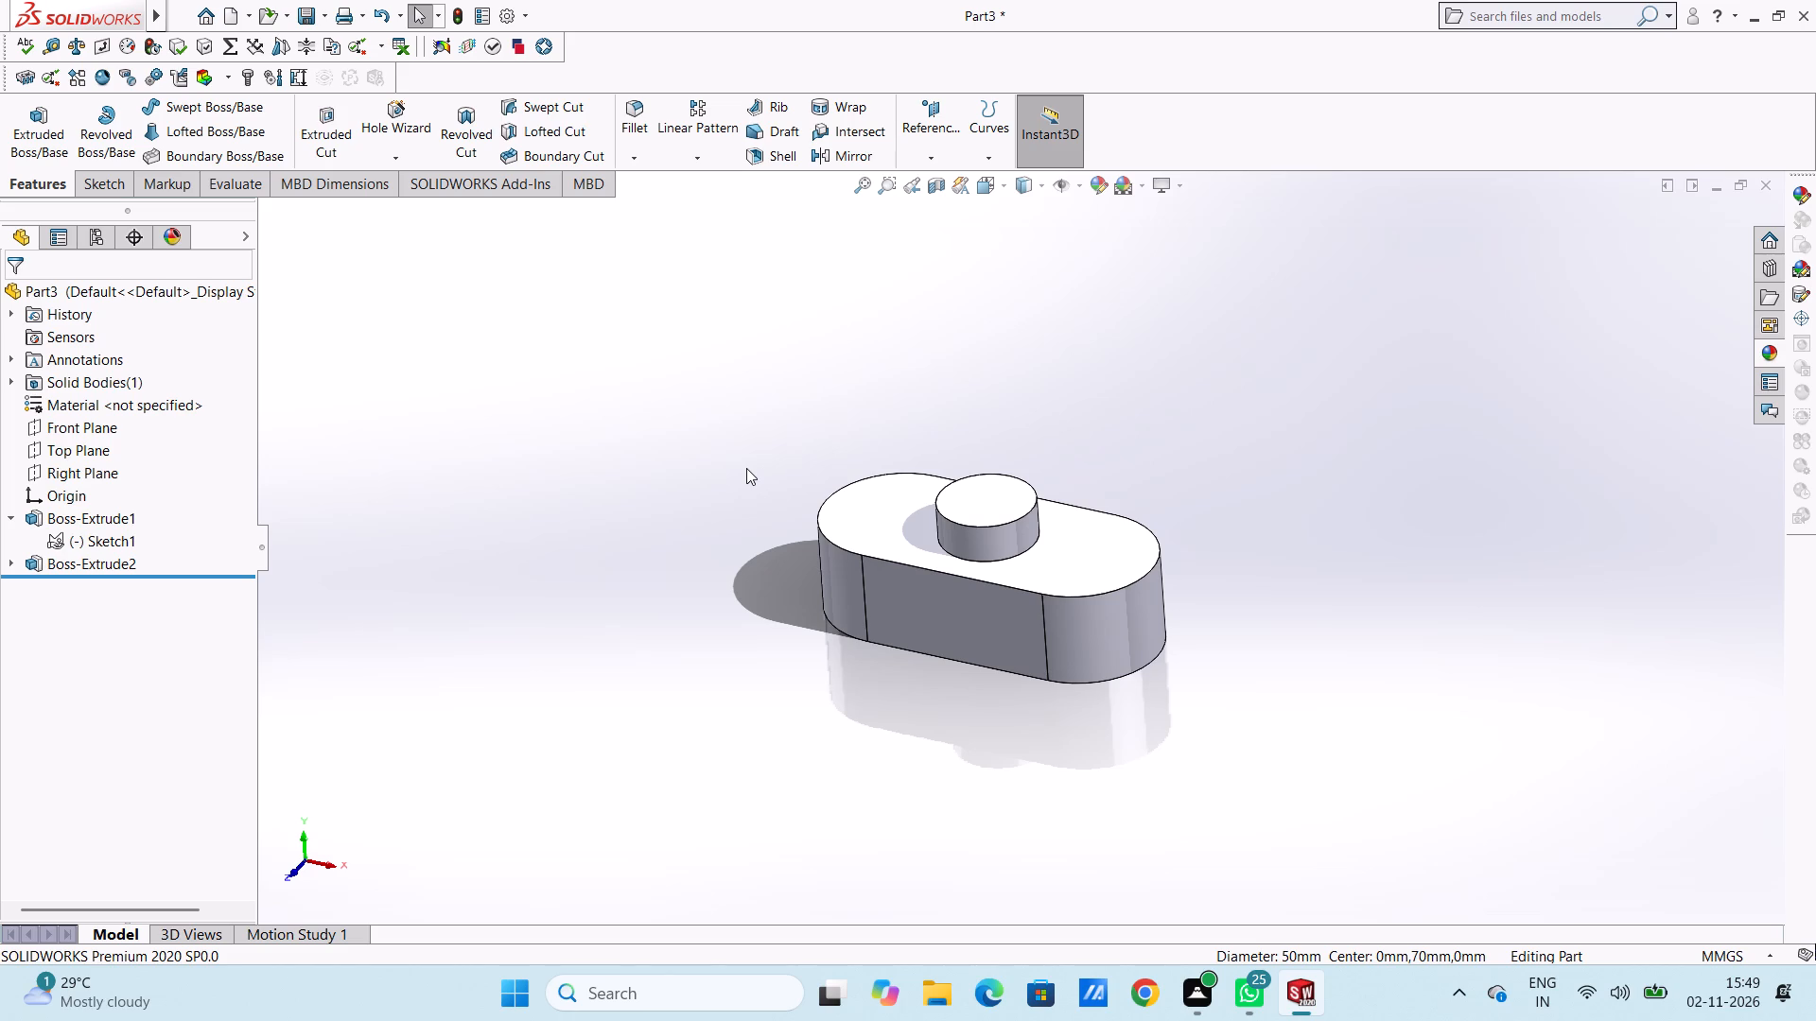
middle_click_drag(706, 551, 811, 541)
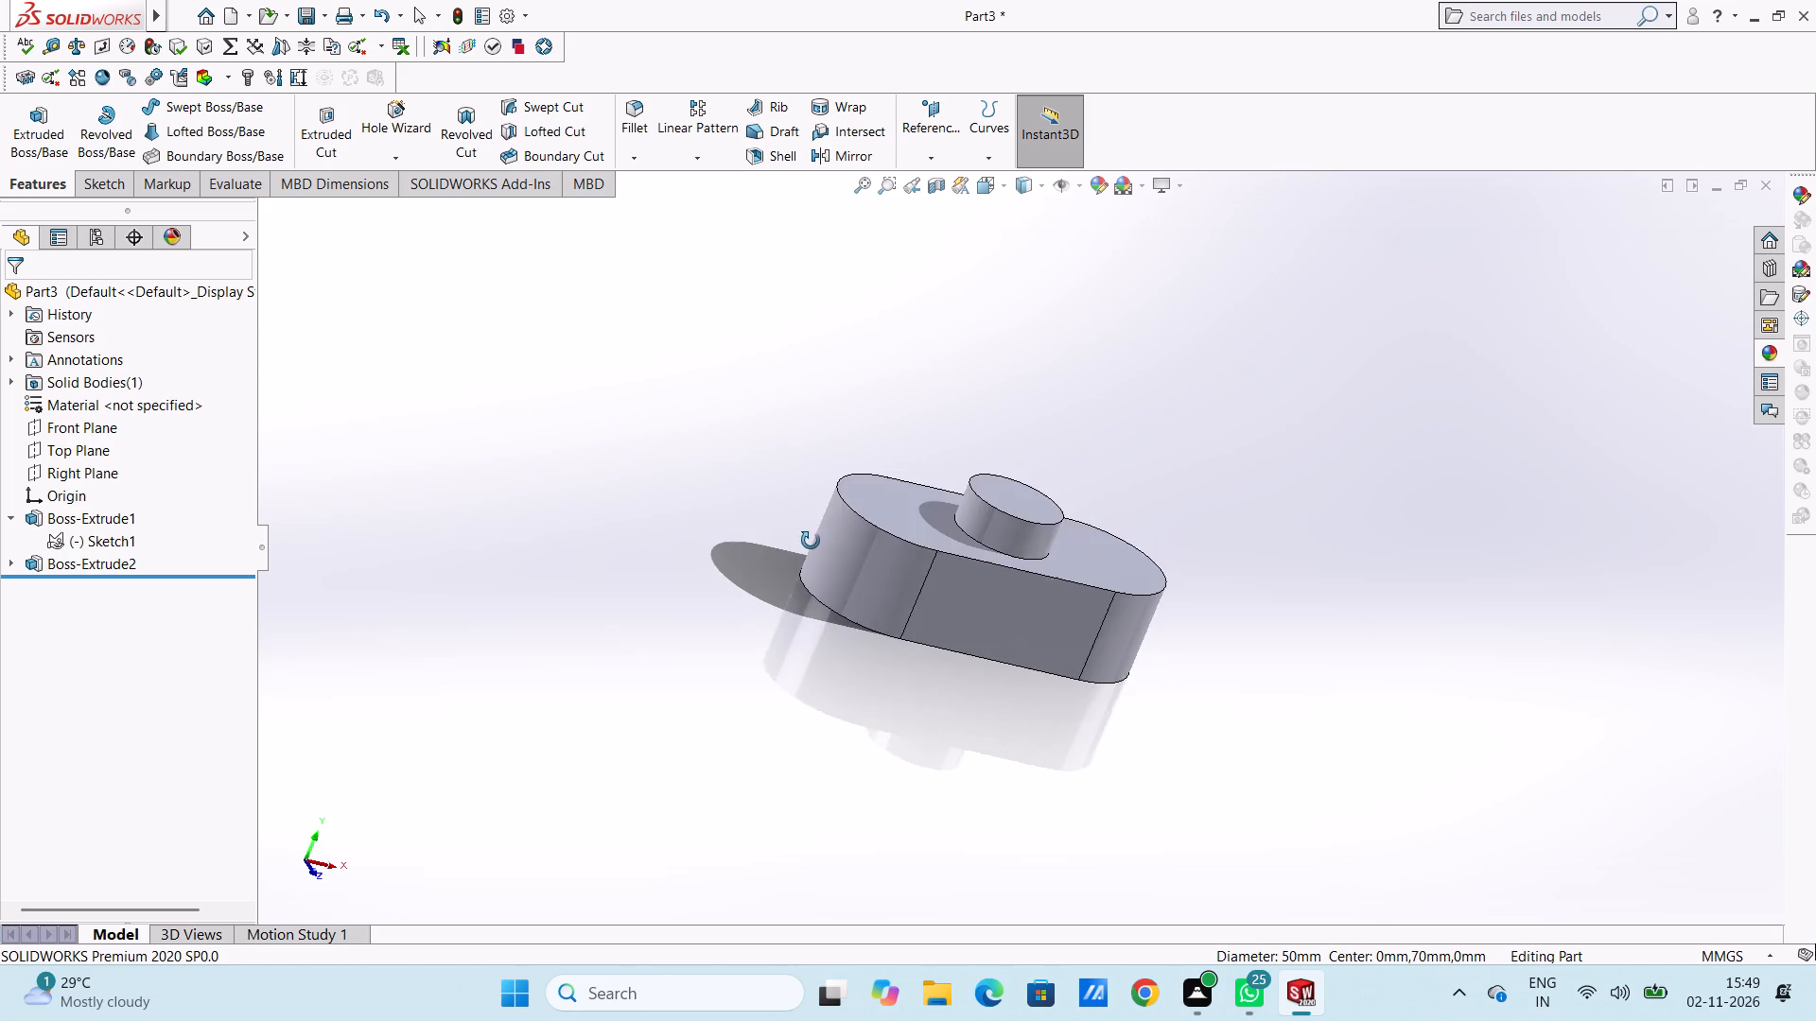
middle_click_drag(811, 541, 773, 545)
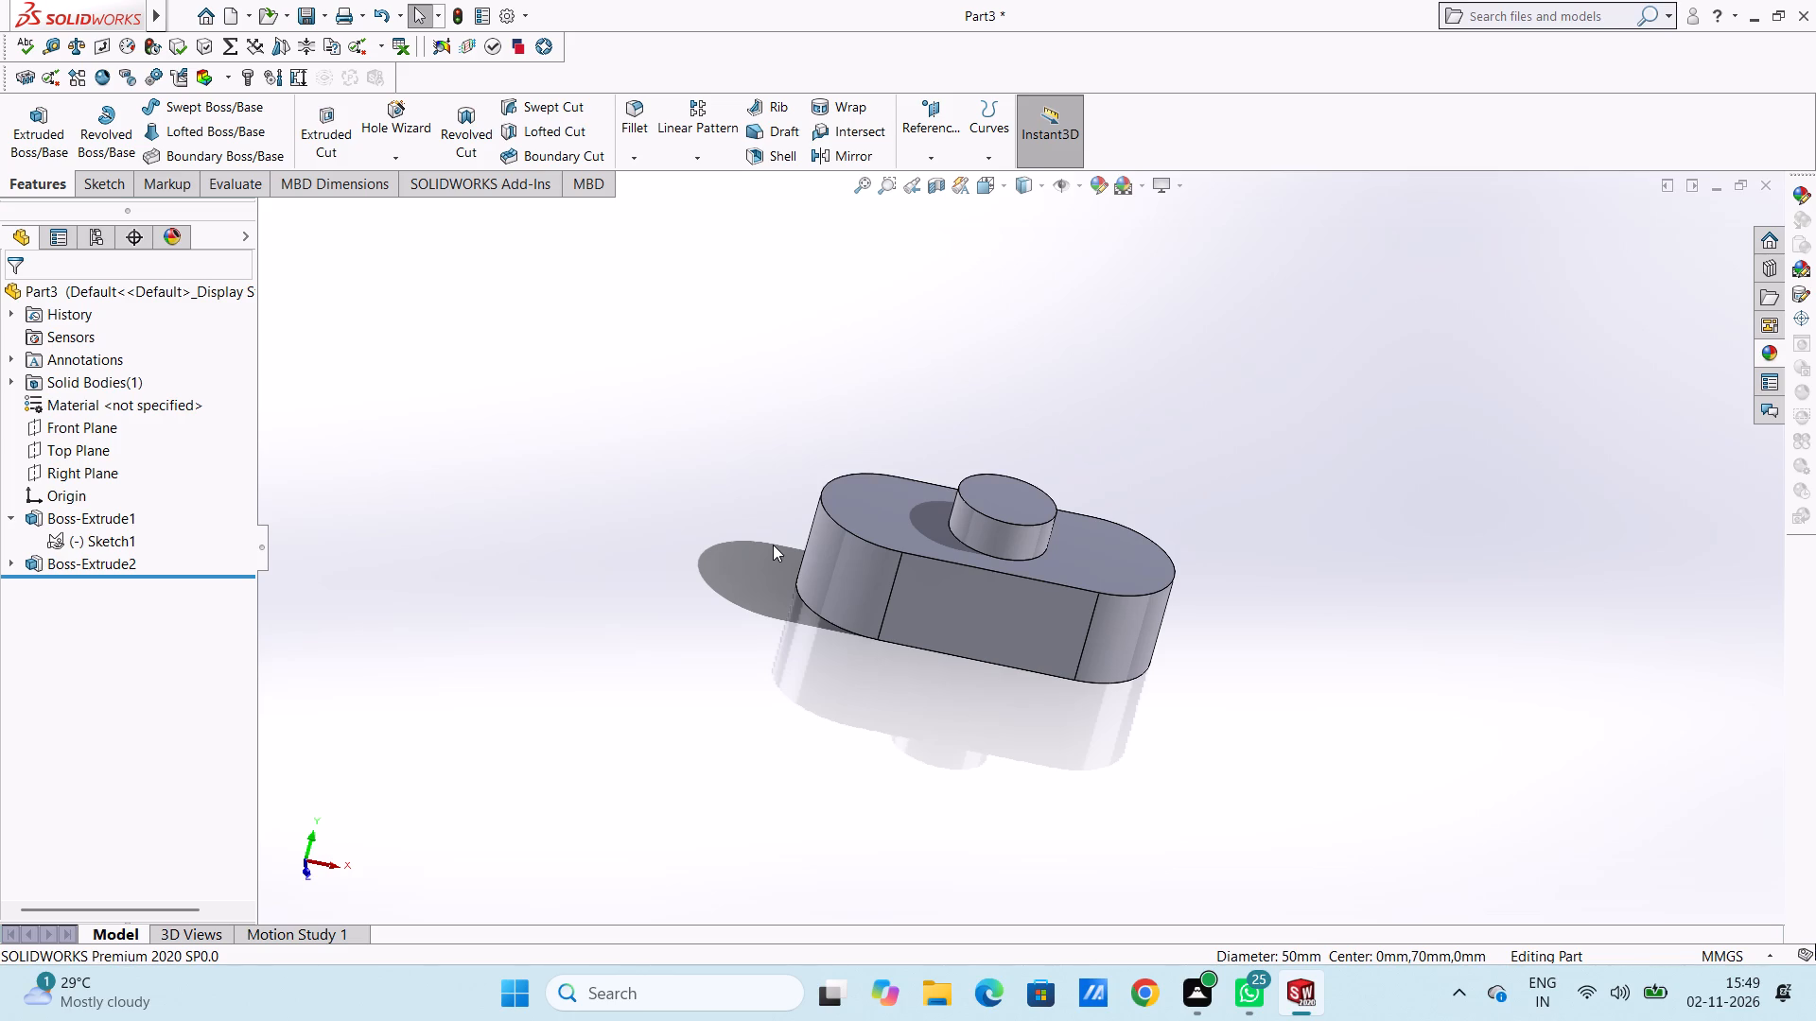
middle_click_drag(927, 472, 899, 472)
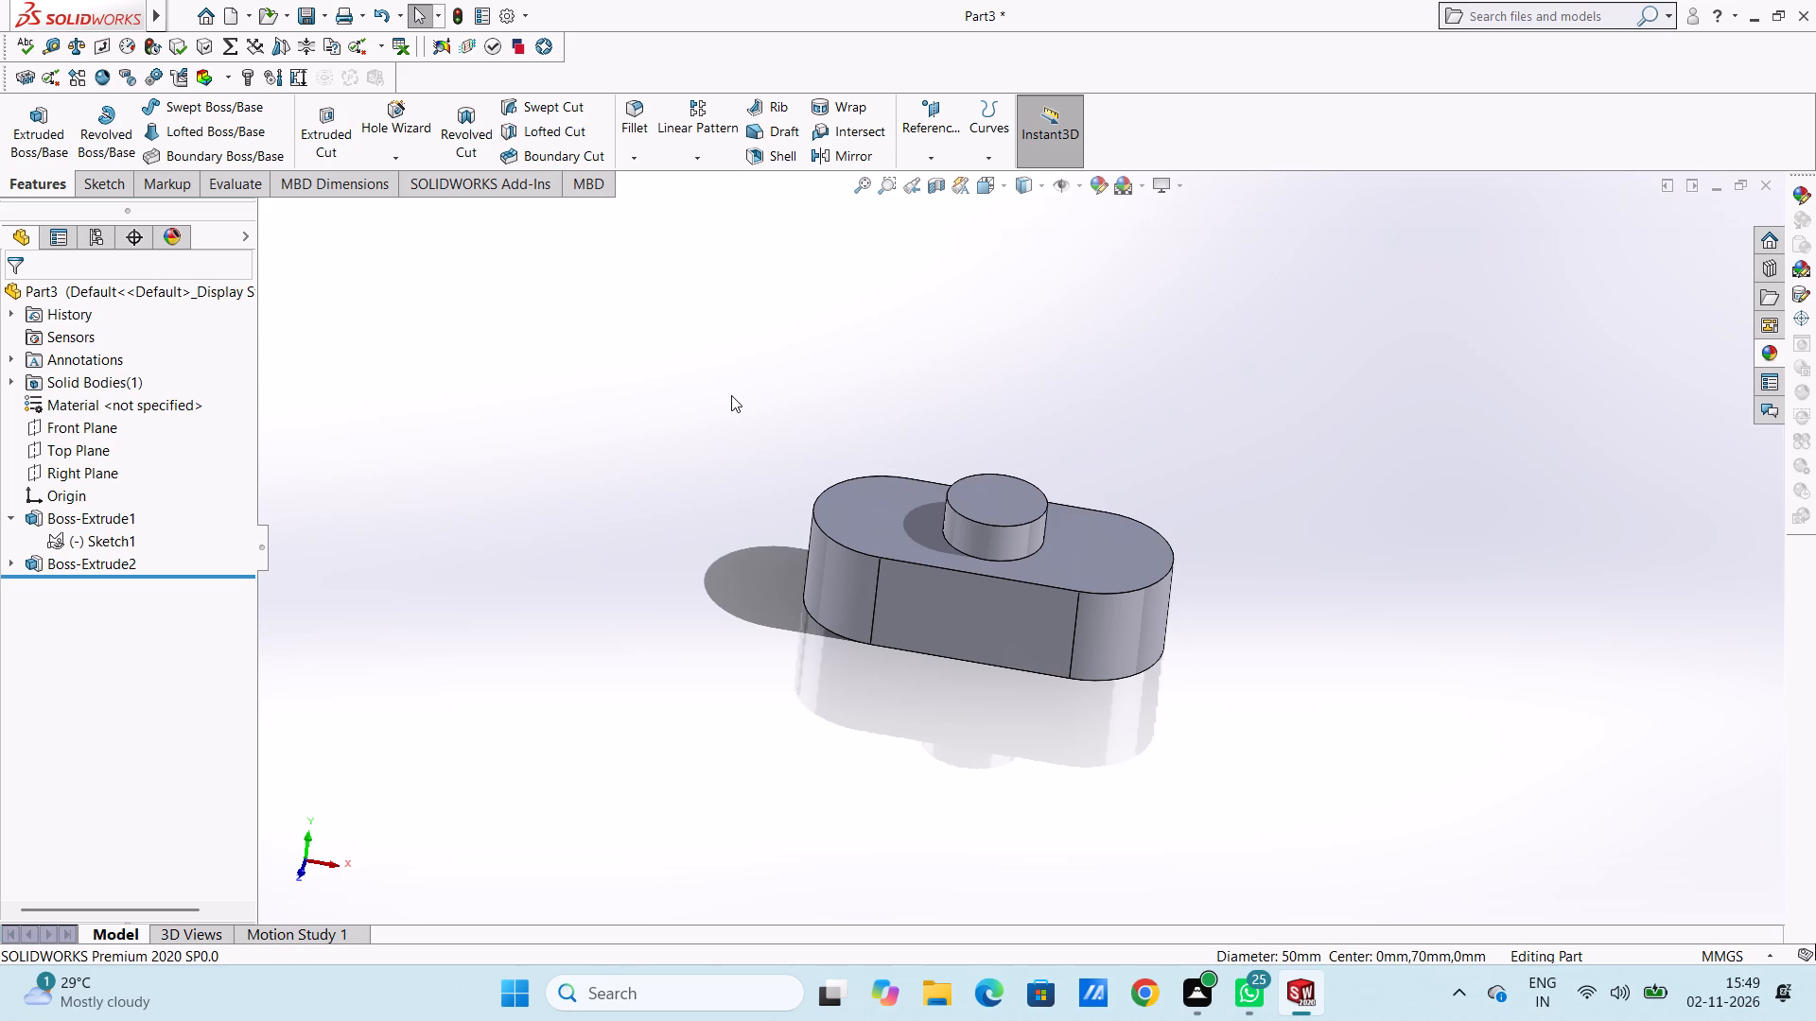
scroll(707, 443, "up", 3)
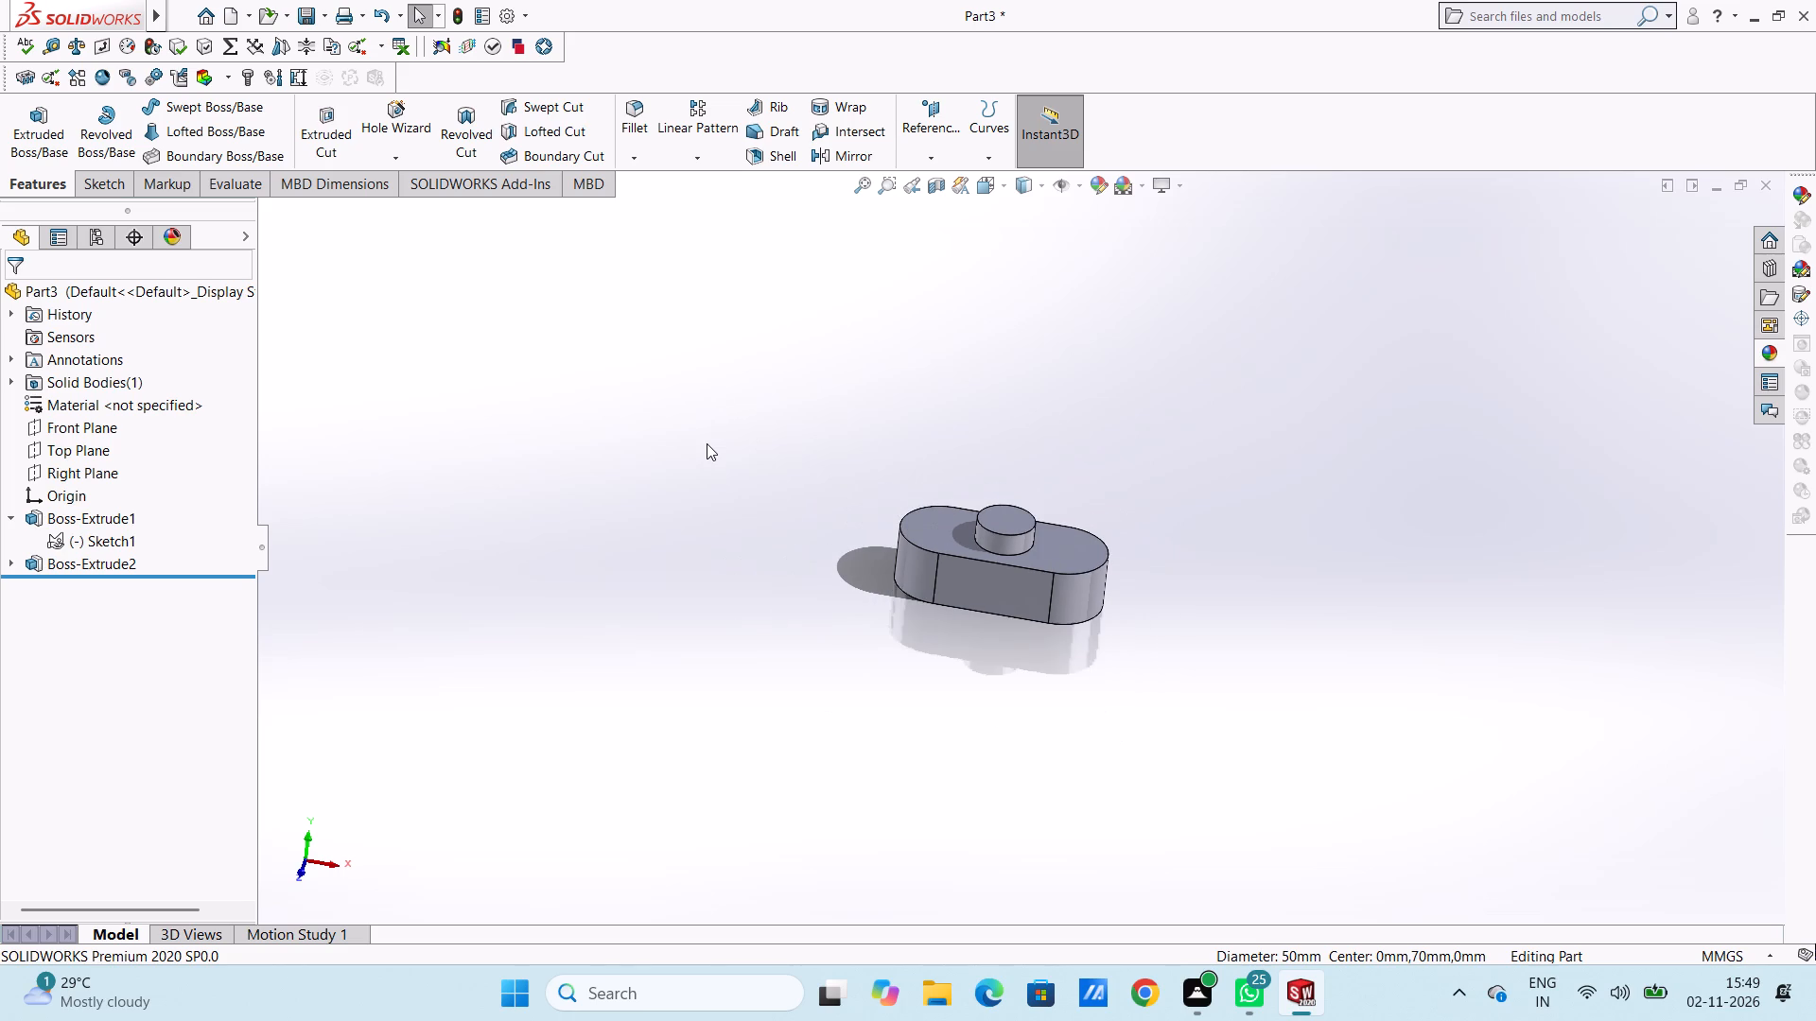
Start a new sketch on the Right Plane and show the model in the Right view.
key("ctrl+7")
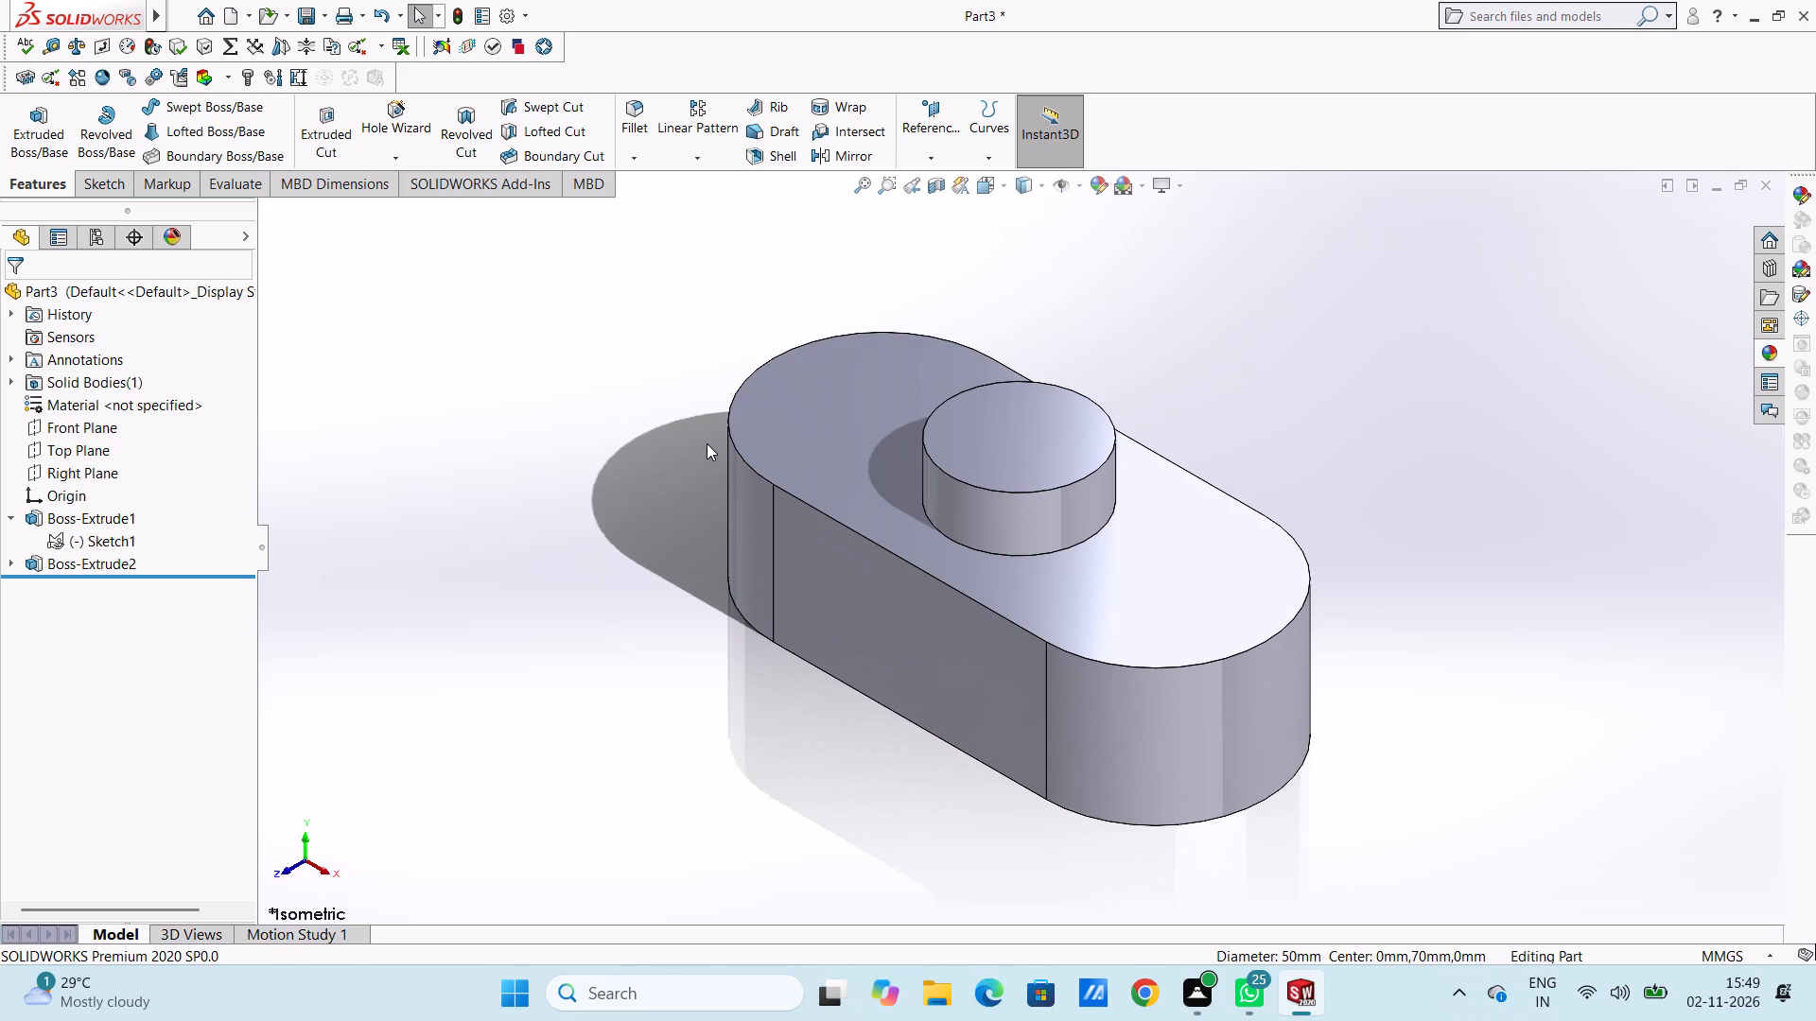
left_click(74, 464)
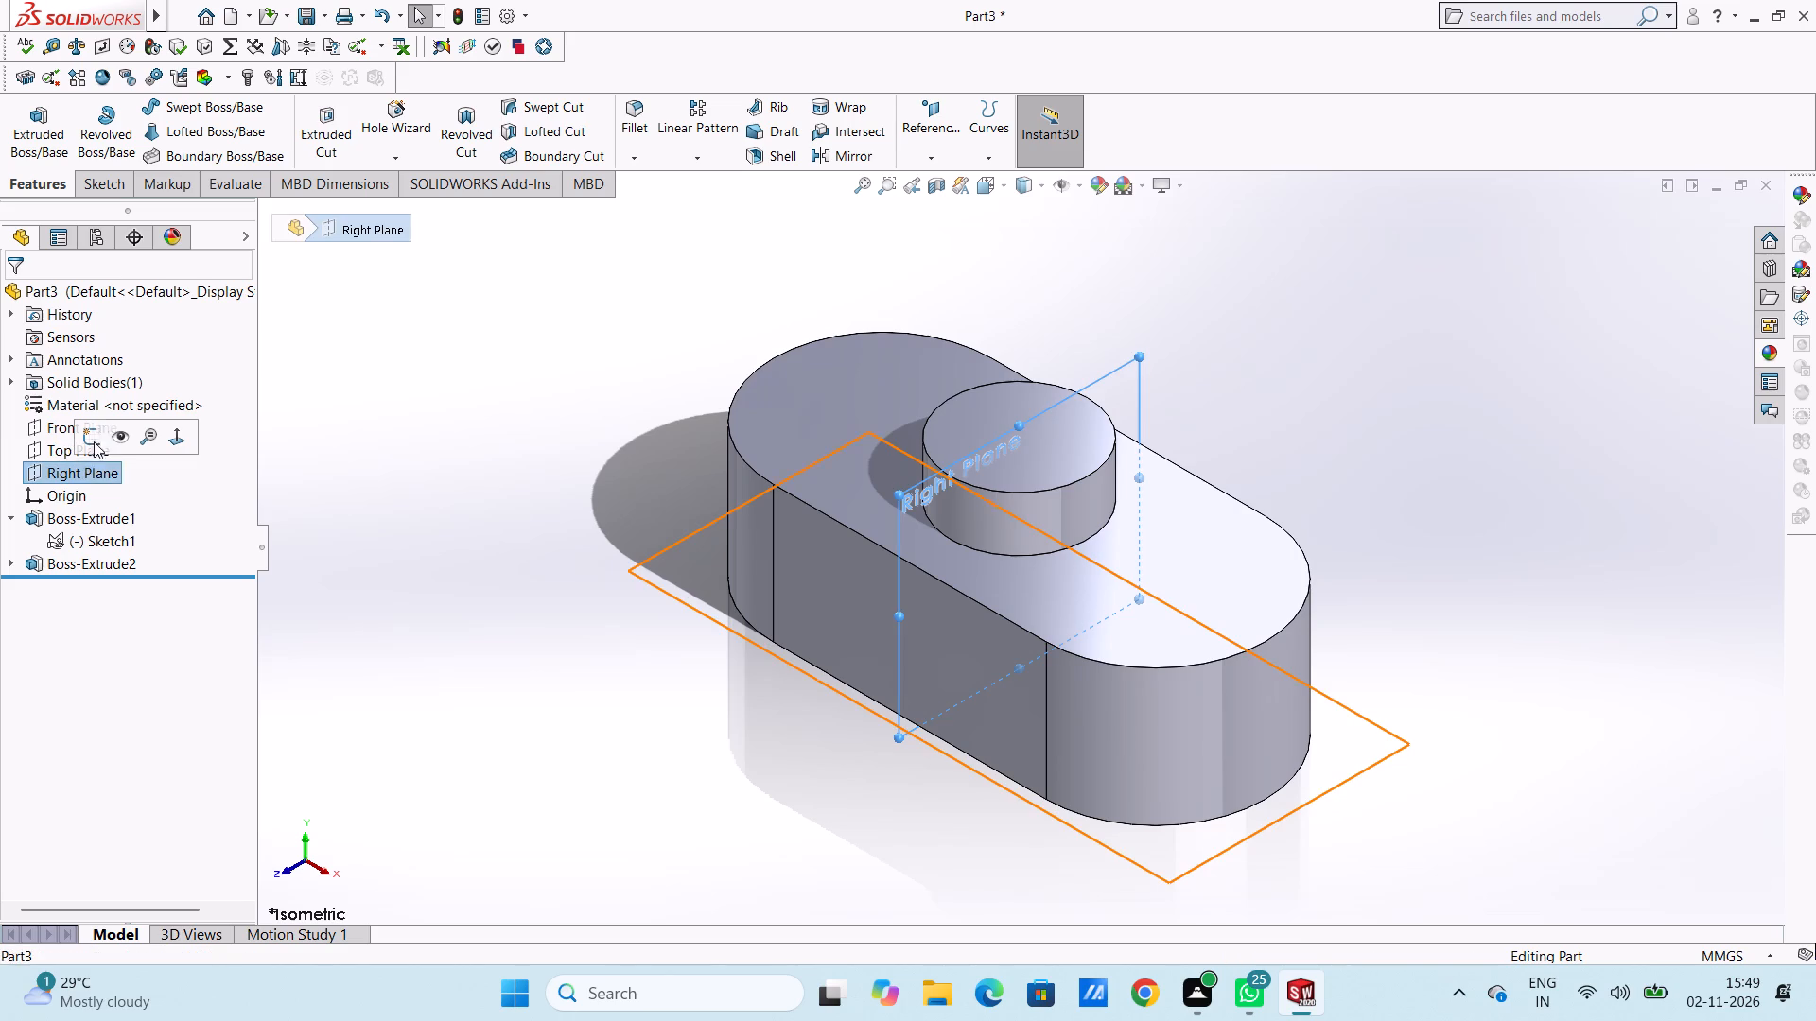
left_click(91, 435)
left_click(476, 416)
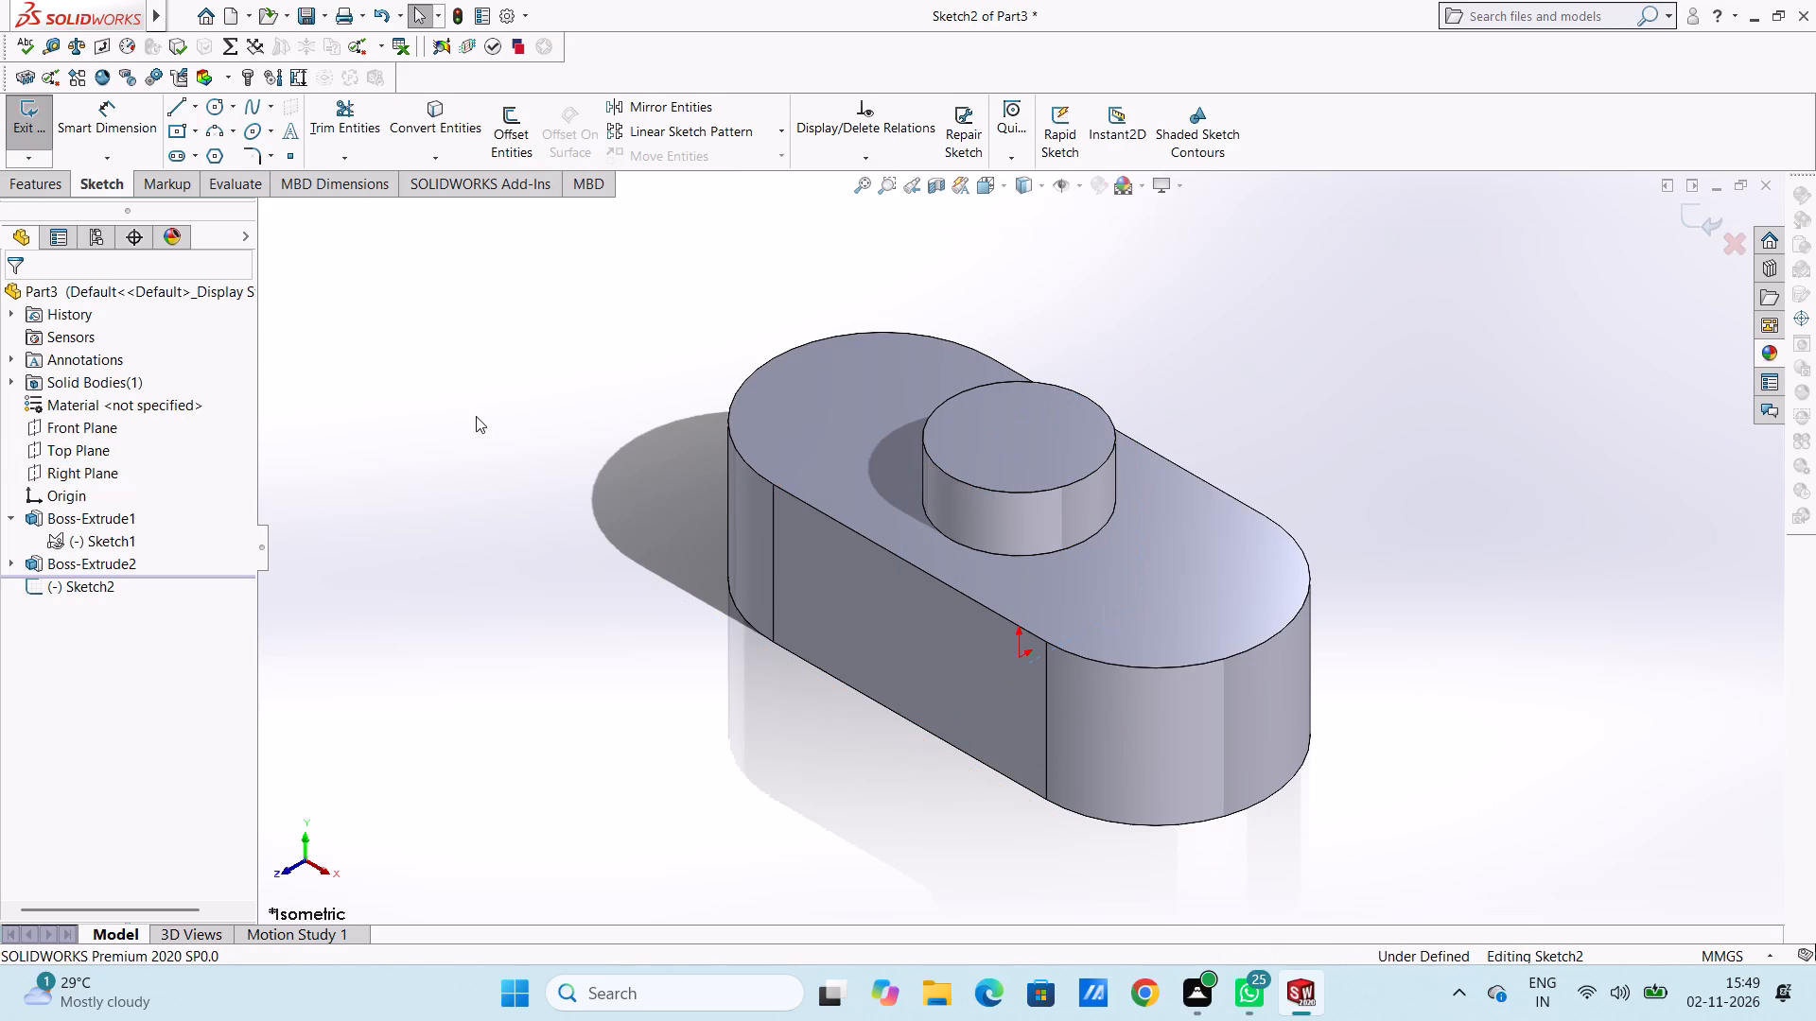
key("ctrl+4")
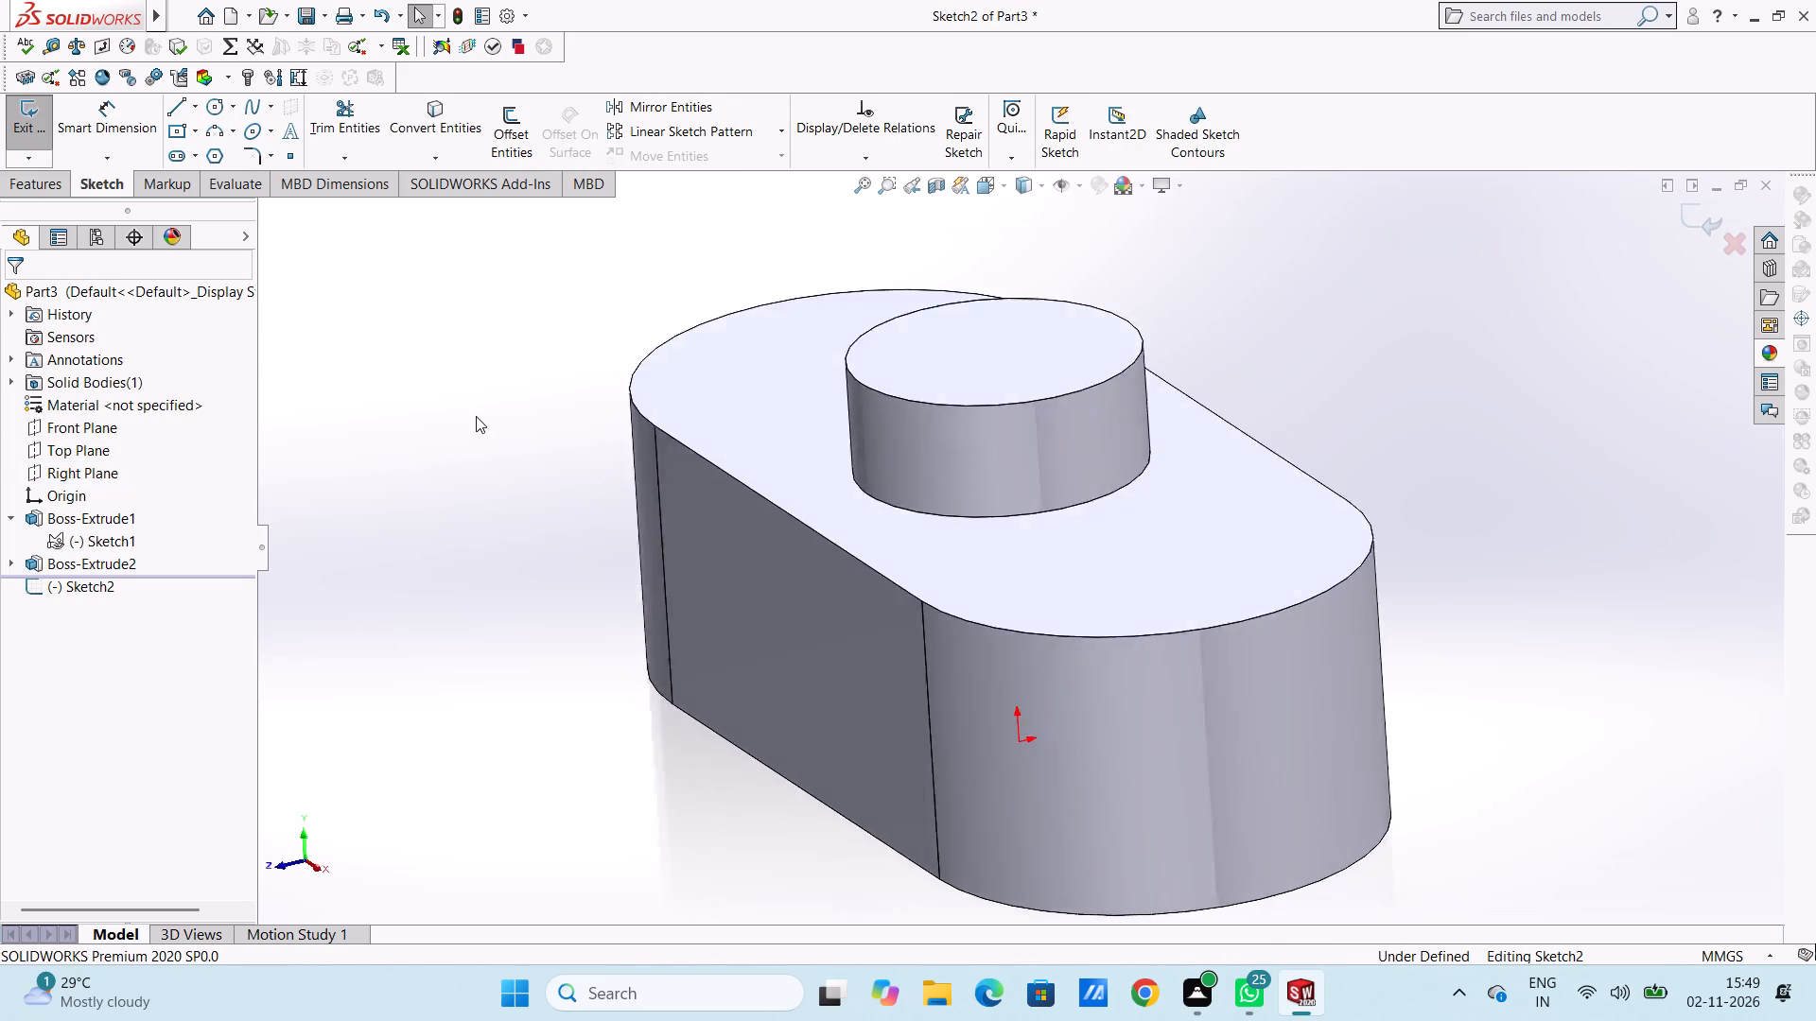
scroll(1078, 519, "up", 4)
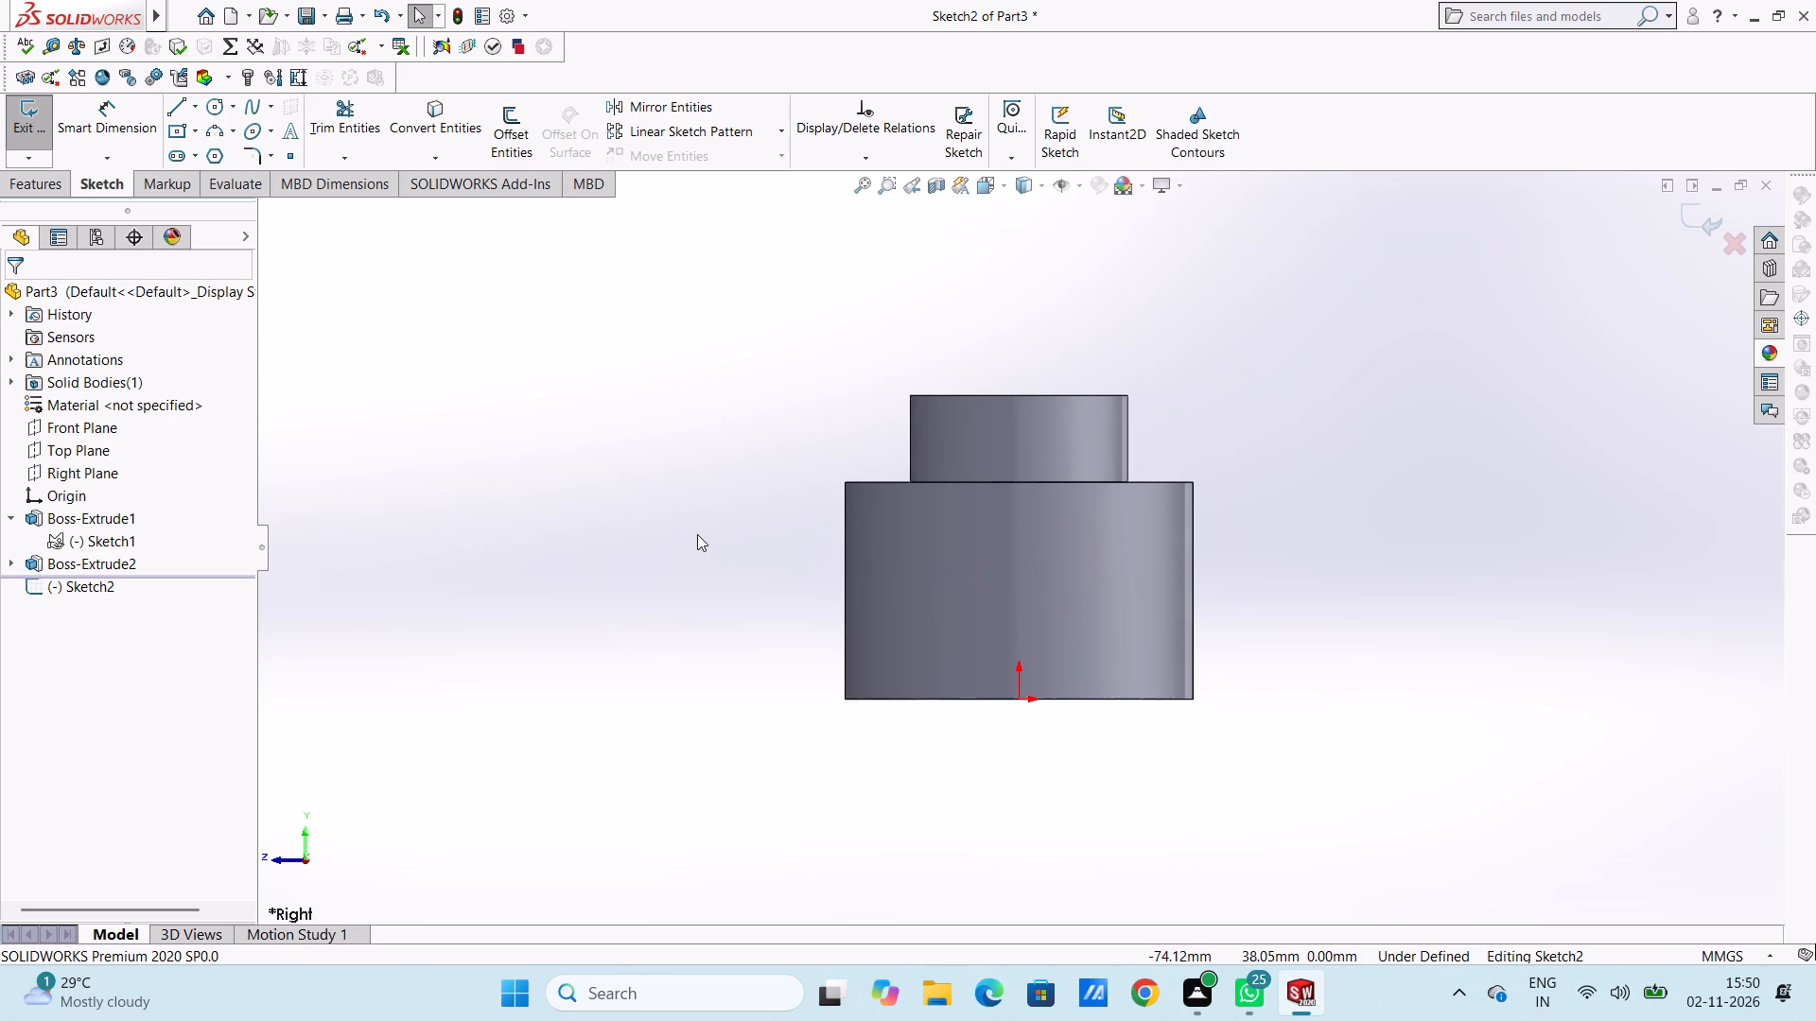
Draw a 40 mm vertical line upward from the bottom-left corner of the slot-shaped body in the Right view.
left_click(183, 112)
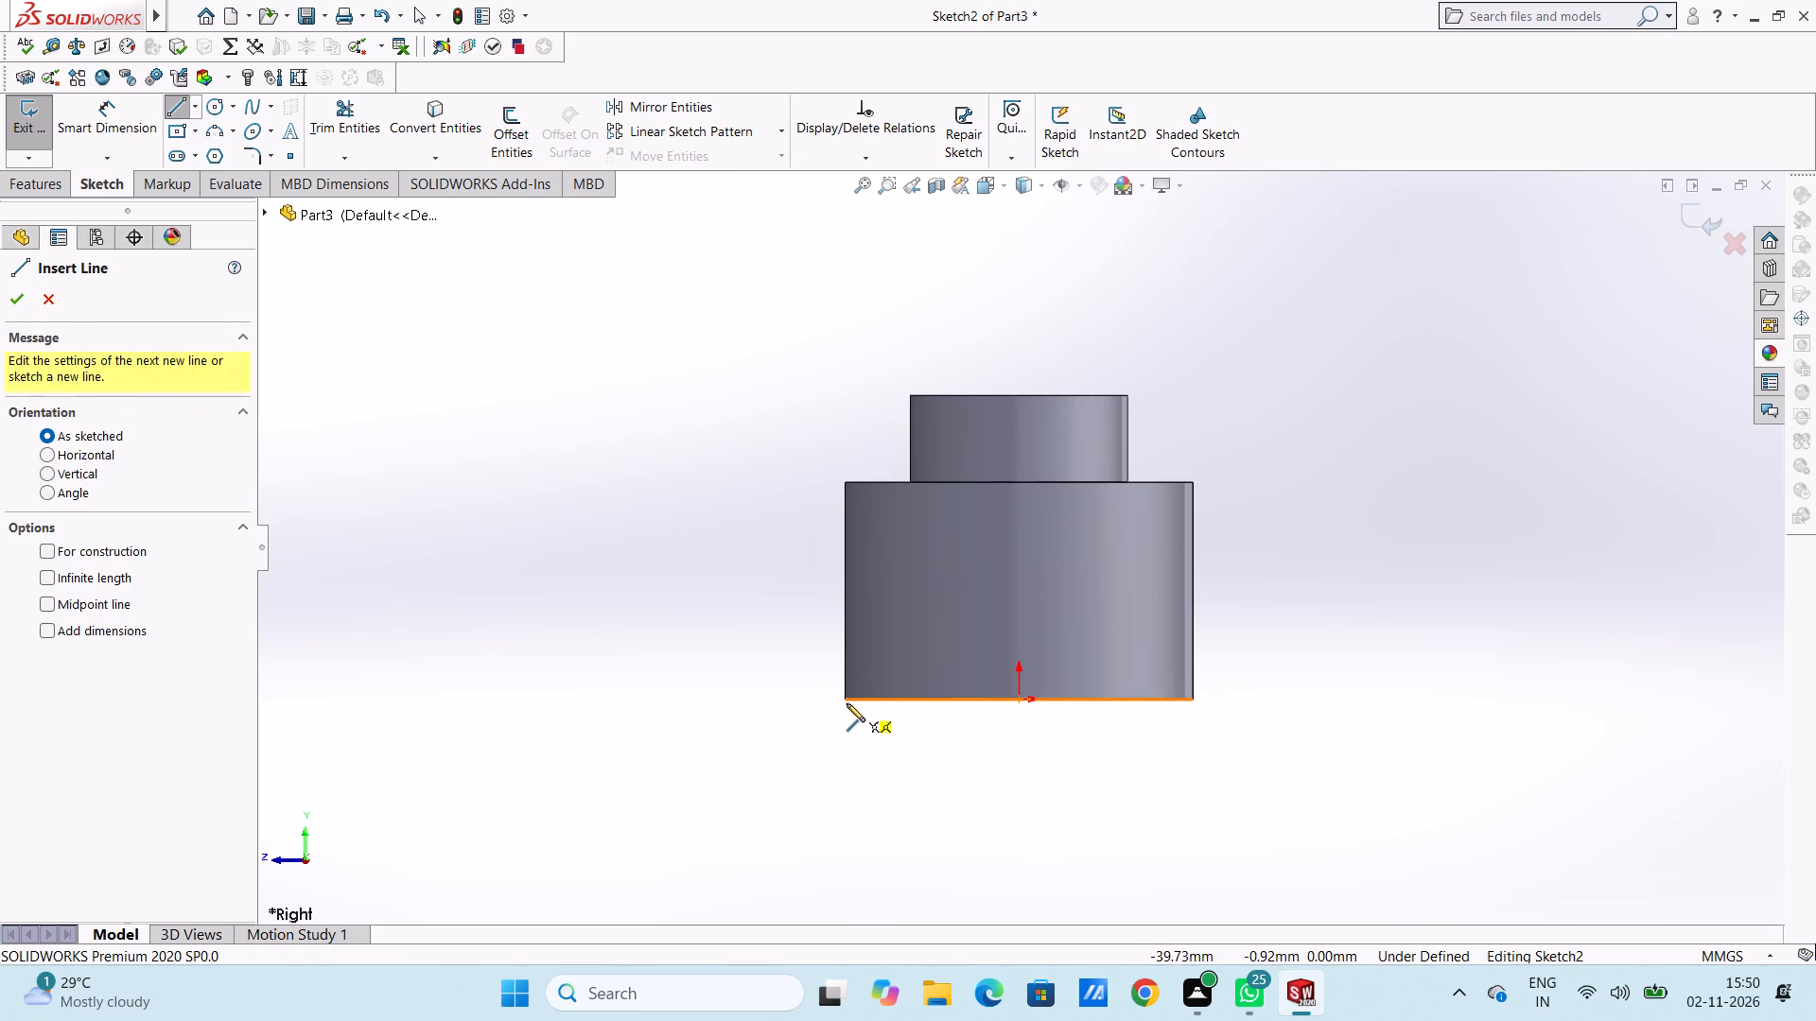
left_click(847, 699)
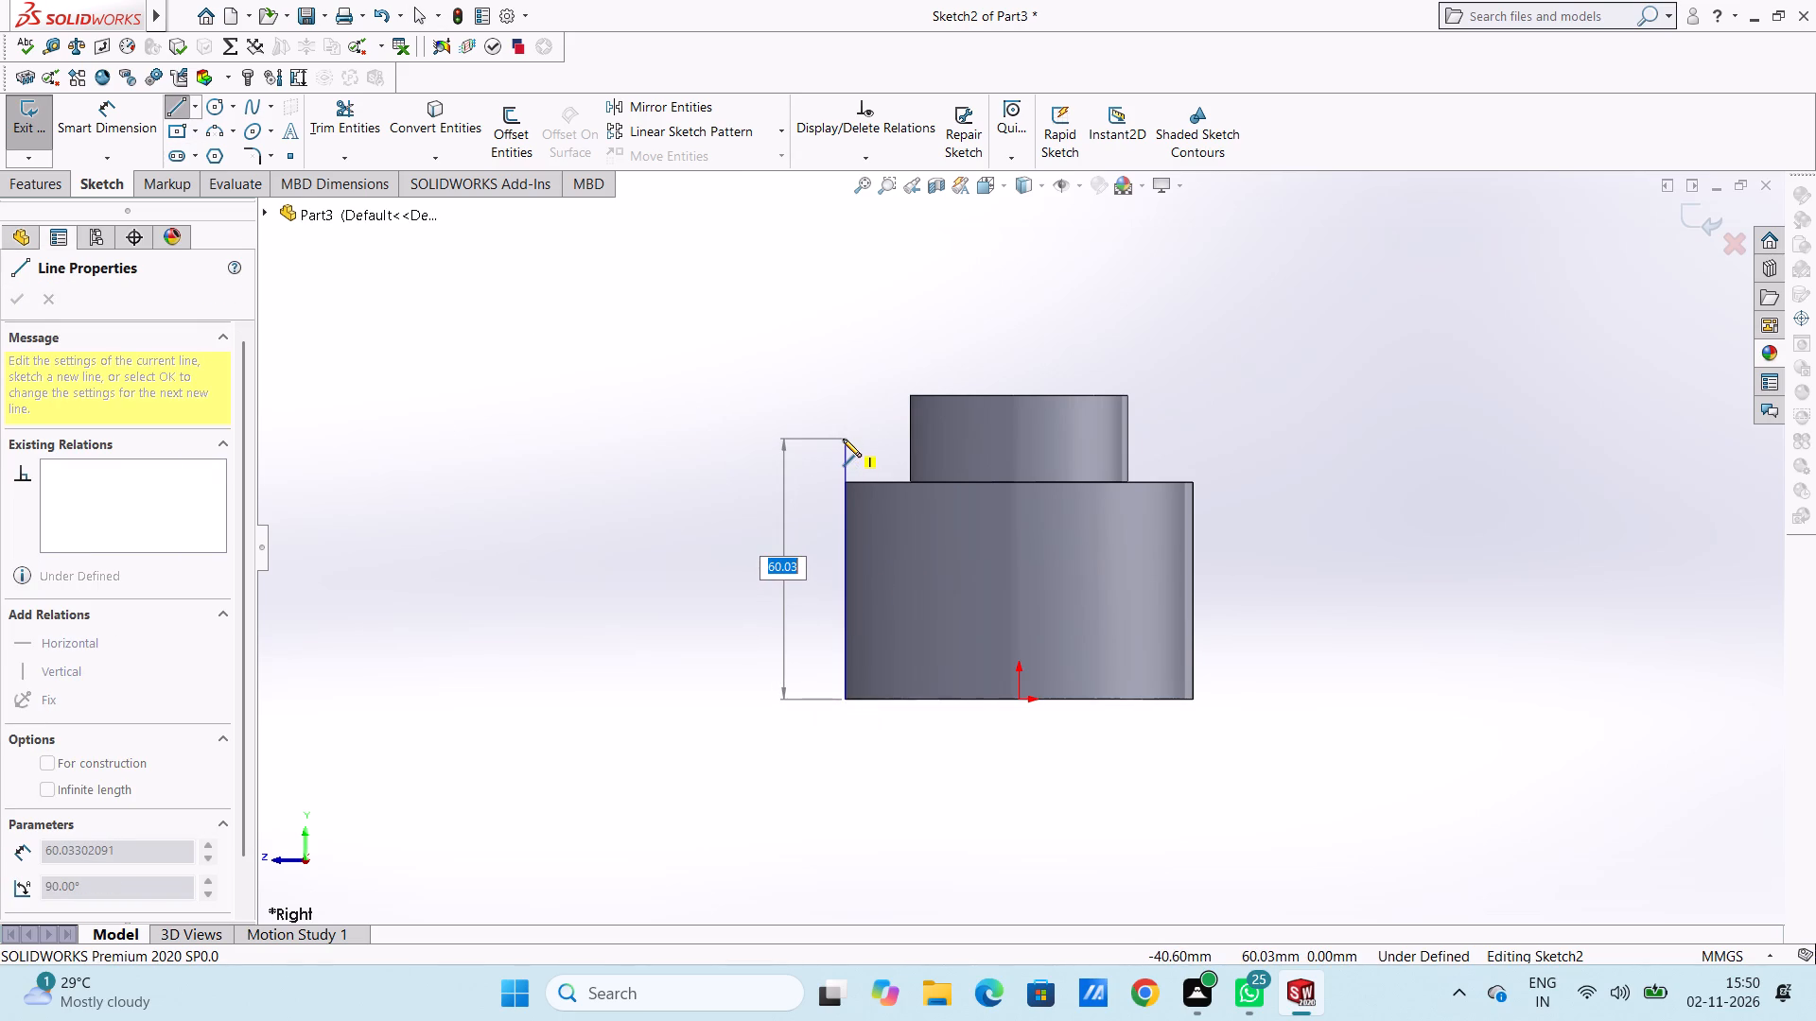
key("4")
key("0")
key("Return")
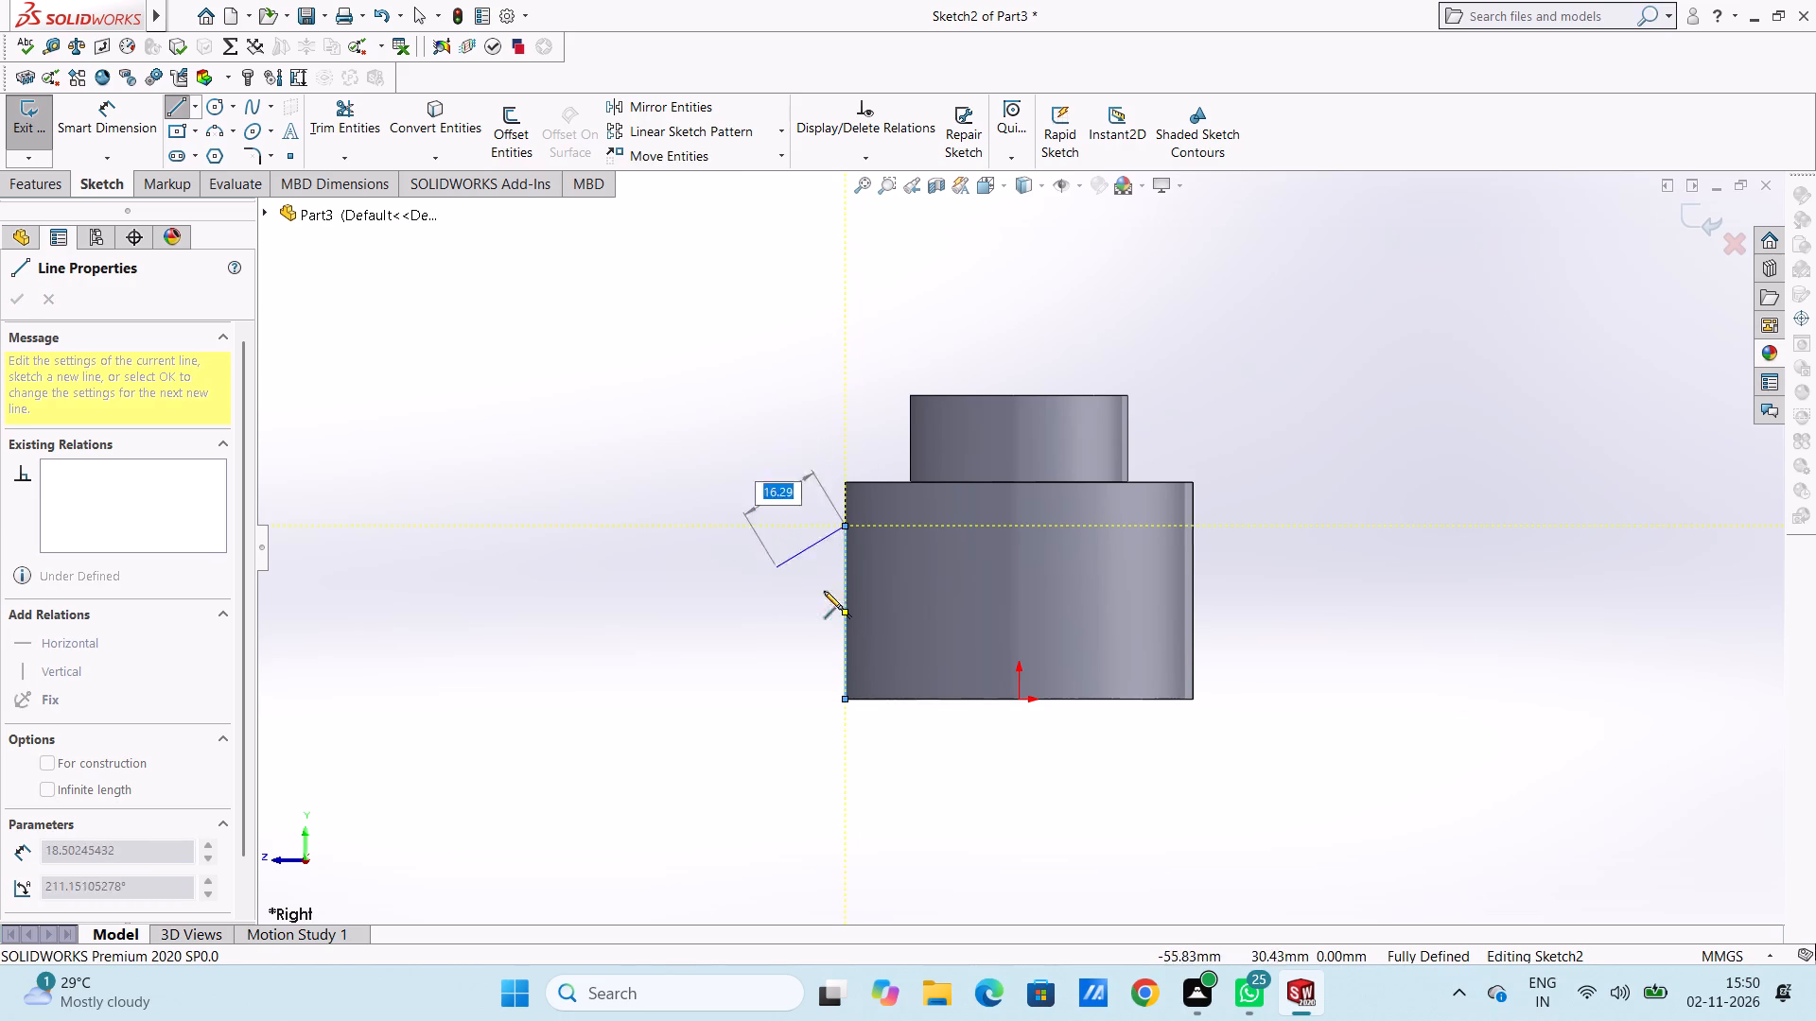
Continue the profile with an 80 mm horizontal line across the body and a 40 mm vertical line down to its base.
left_click(1196, 527)
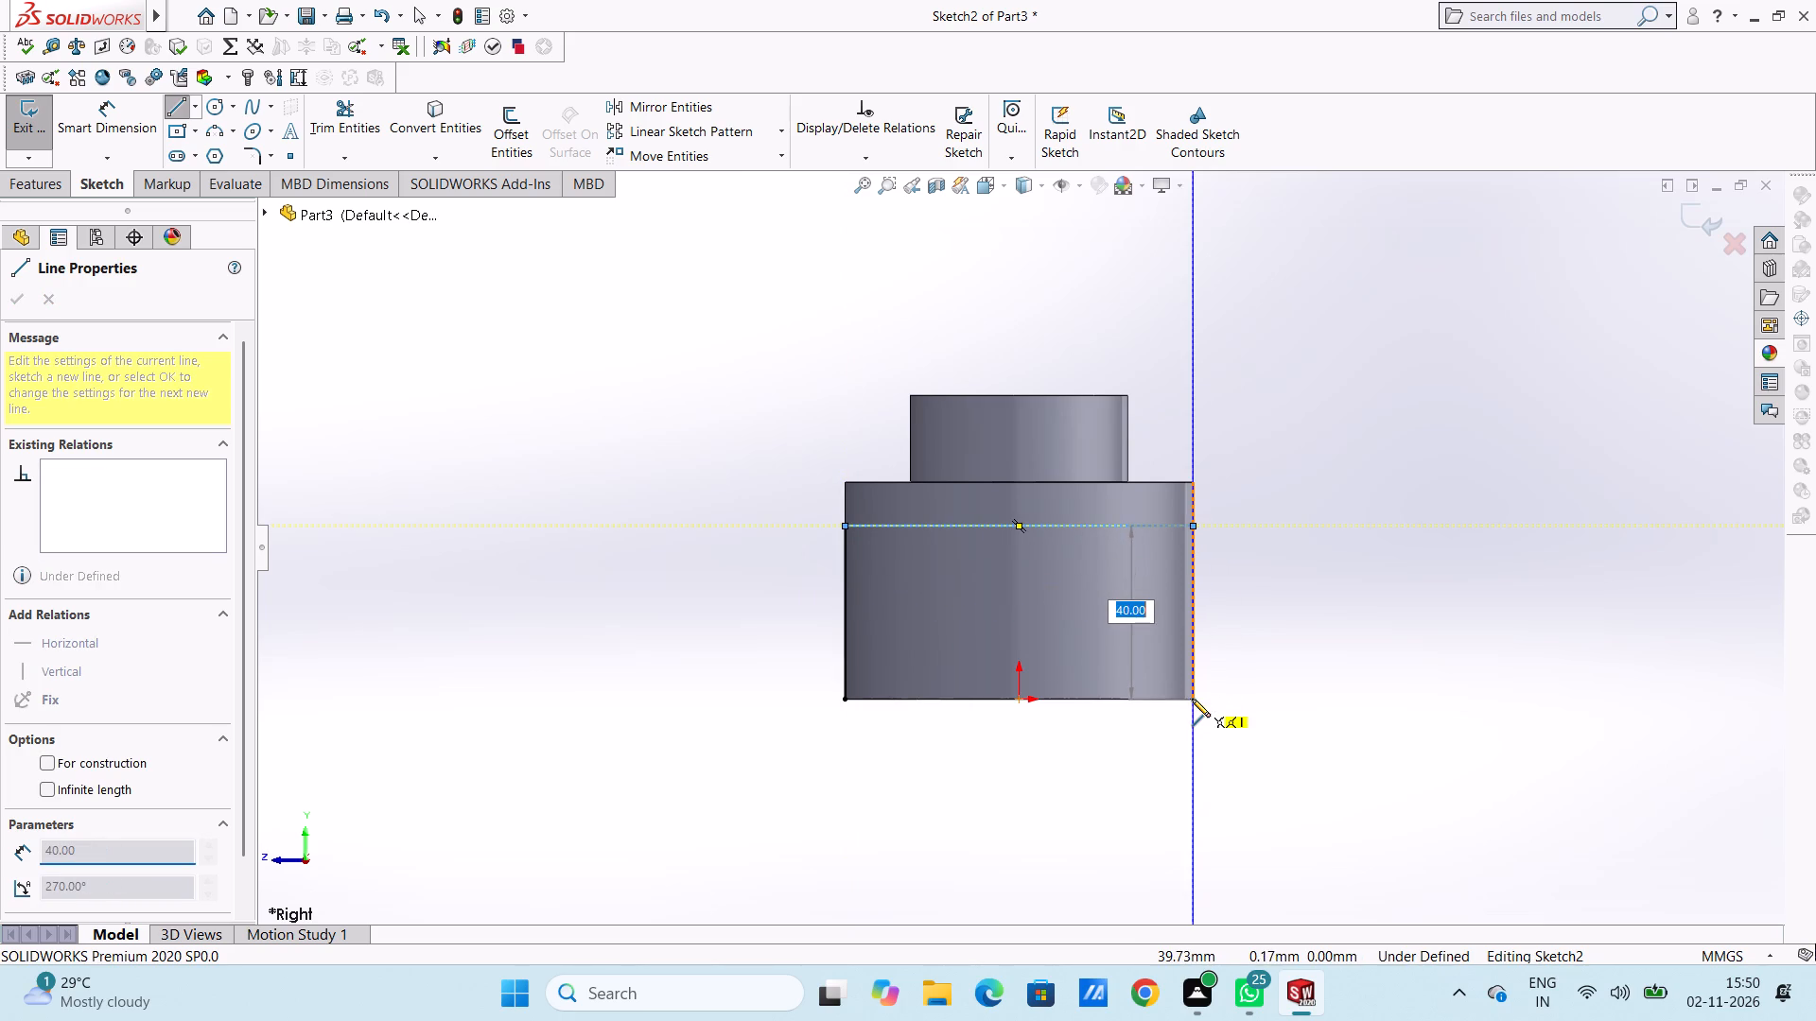
left_click(1193, 701)
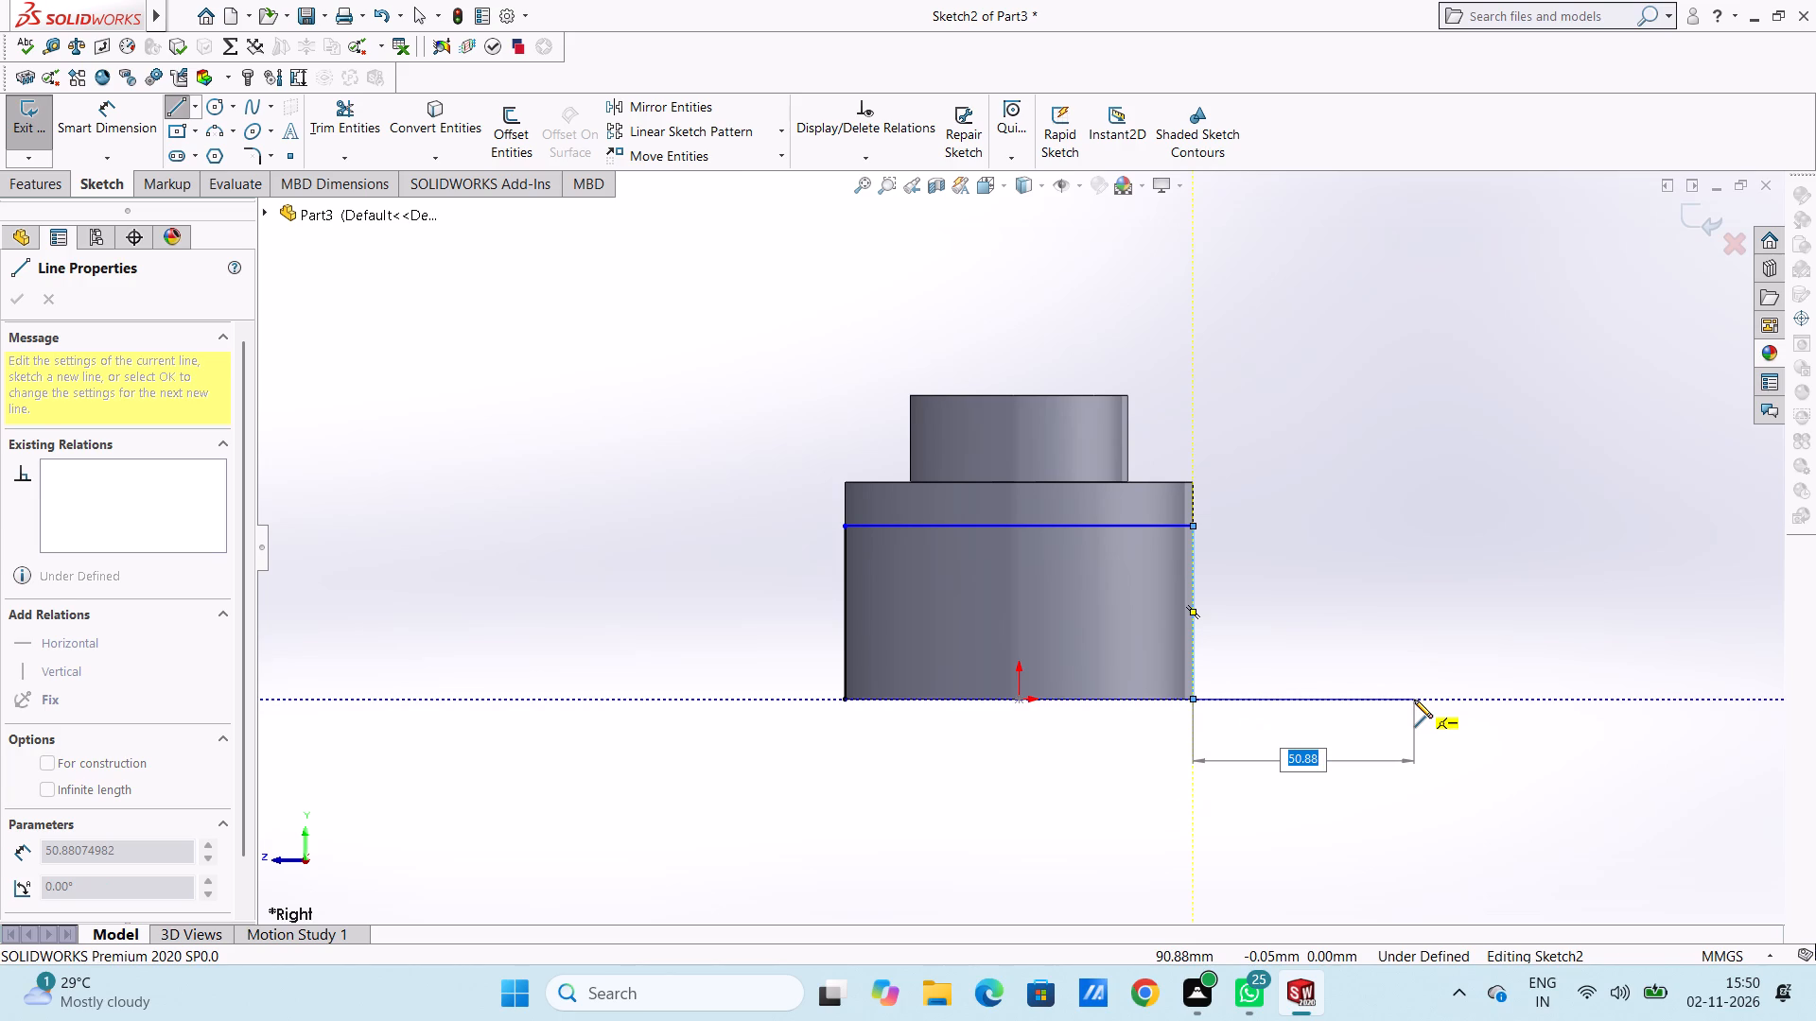
key("Escape")
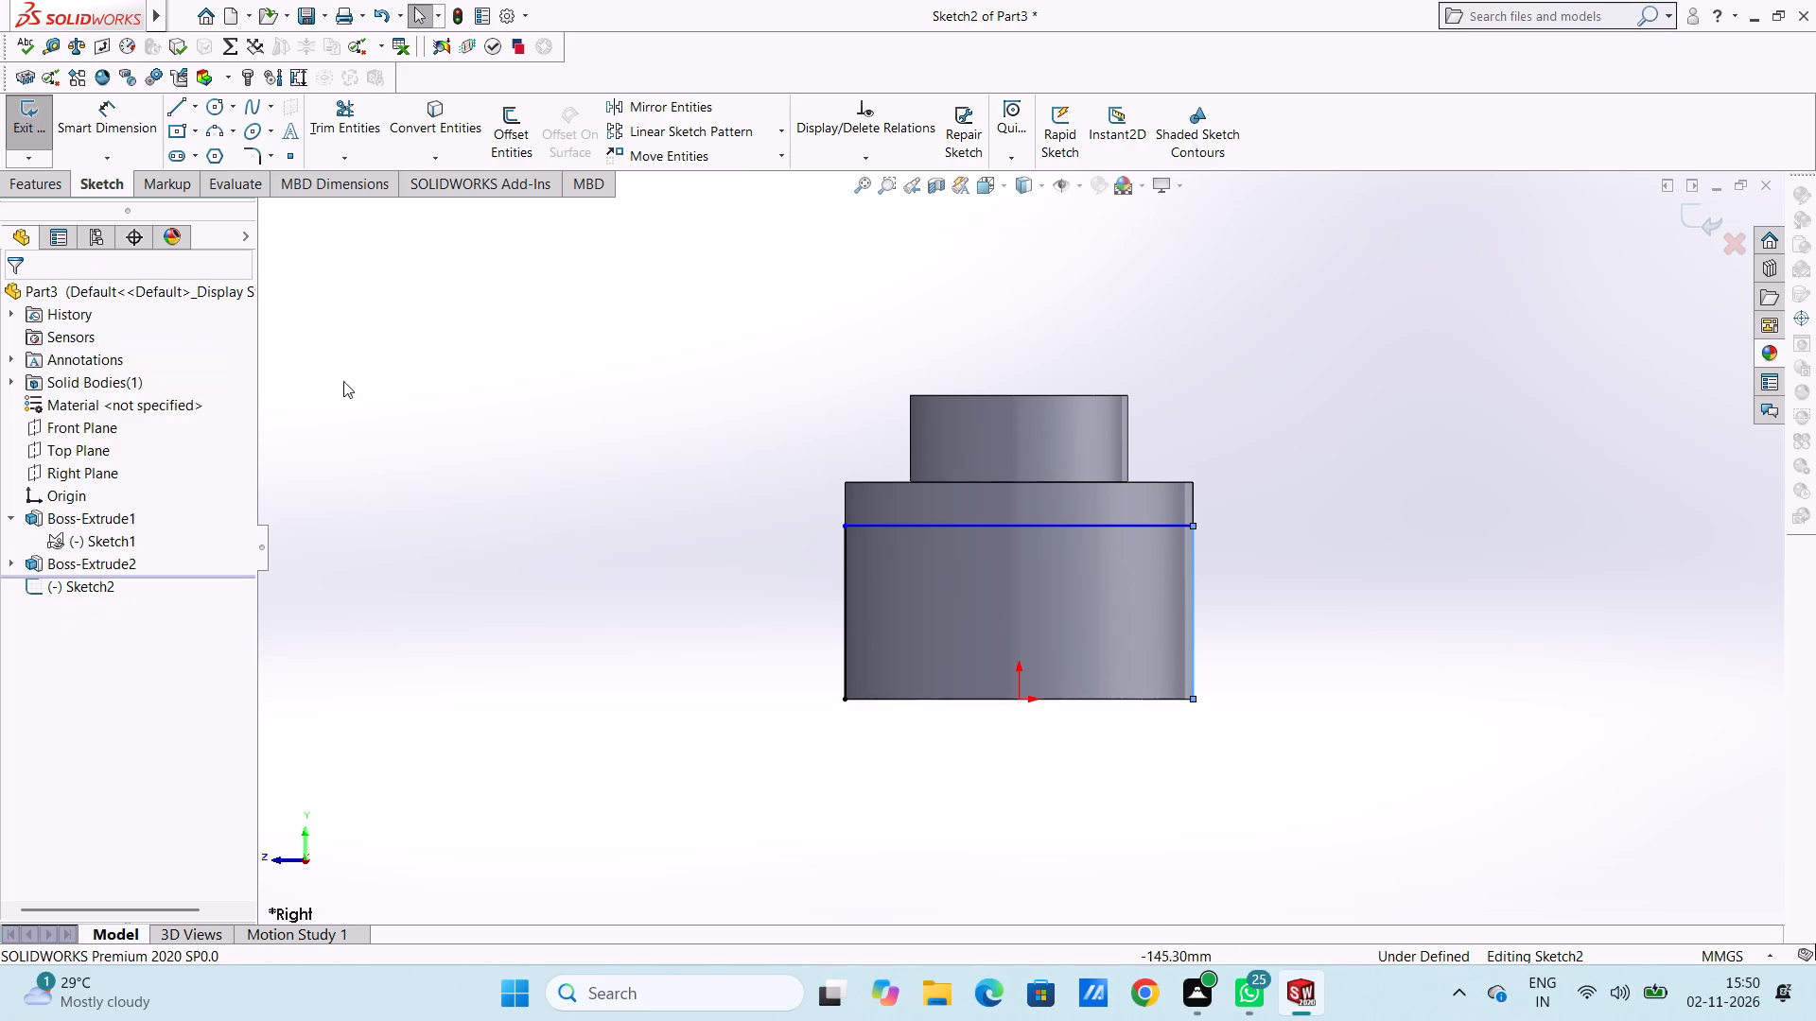
Draw a horizontal midpoint line centred on the origin along the body's base, entering 250/2 as its half-length.
left_click(197, 107)
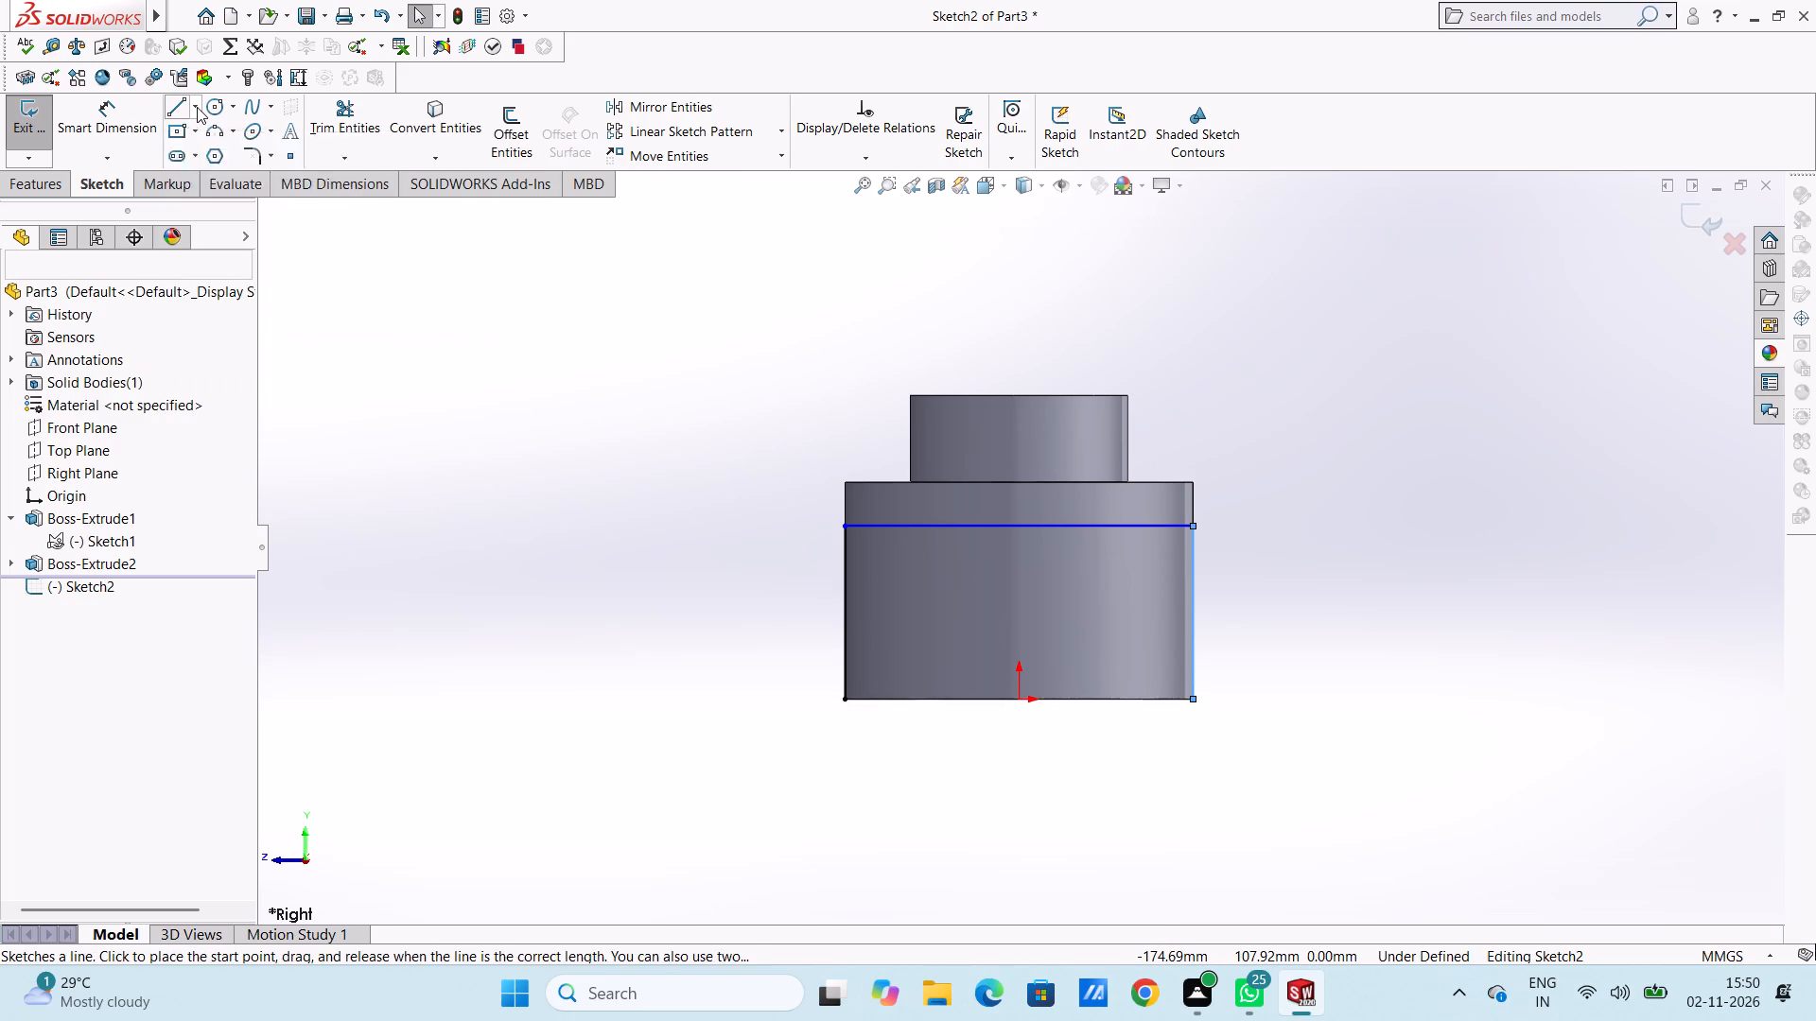
left_click(210, 182)
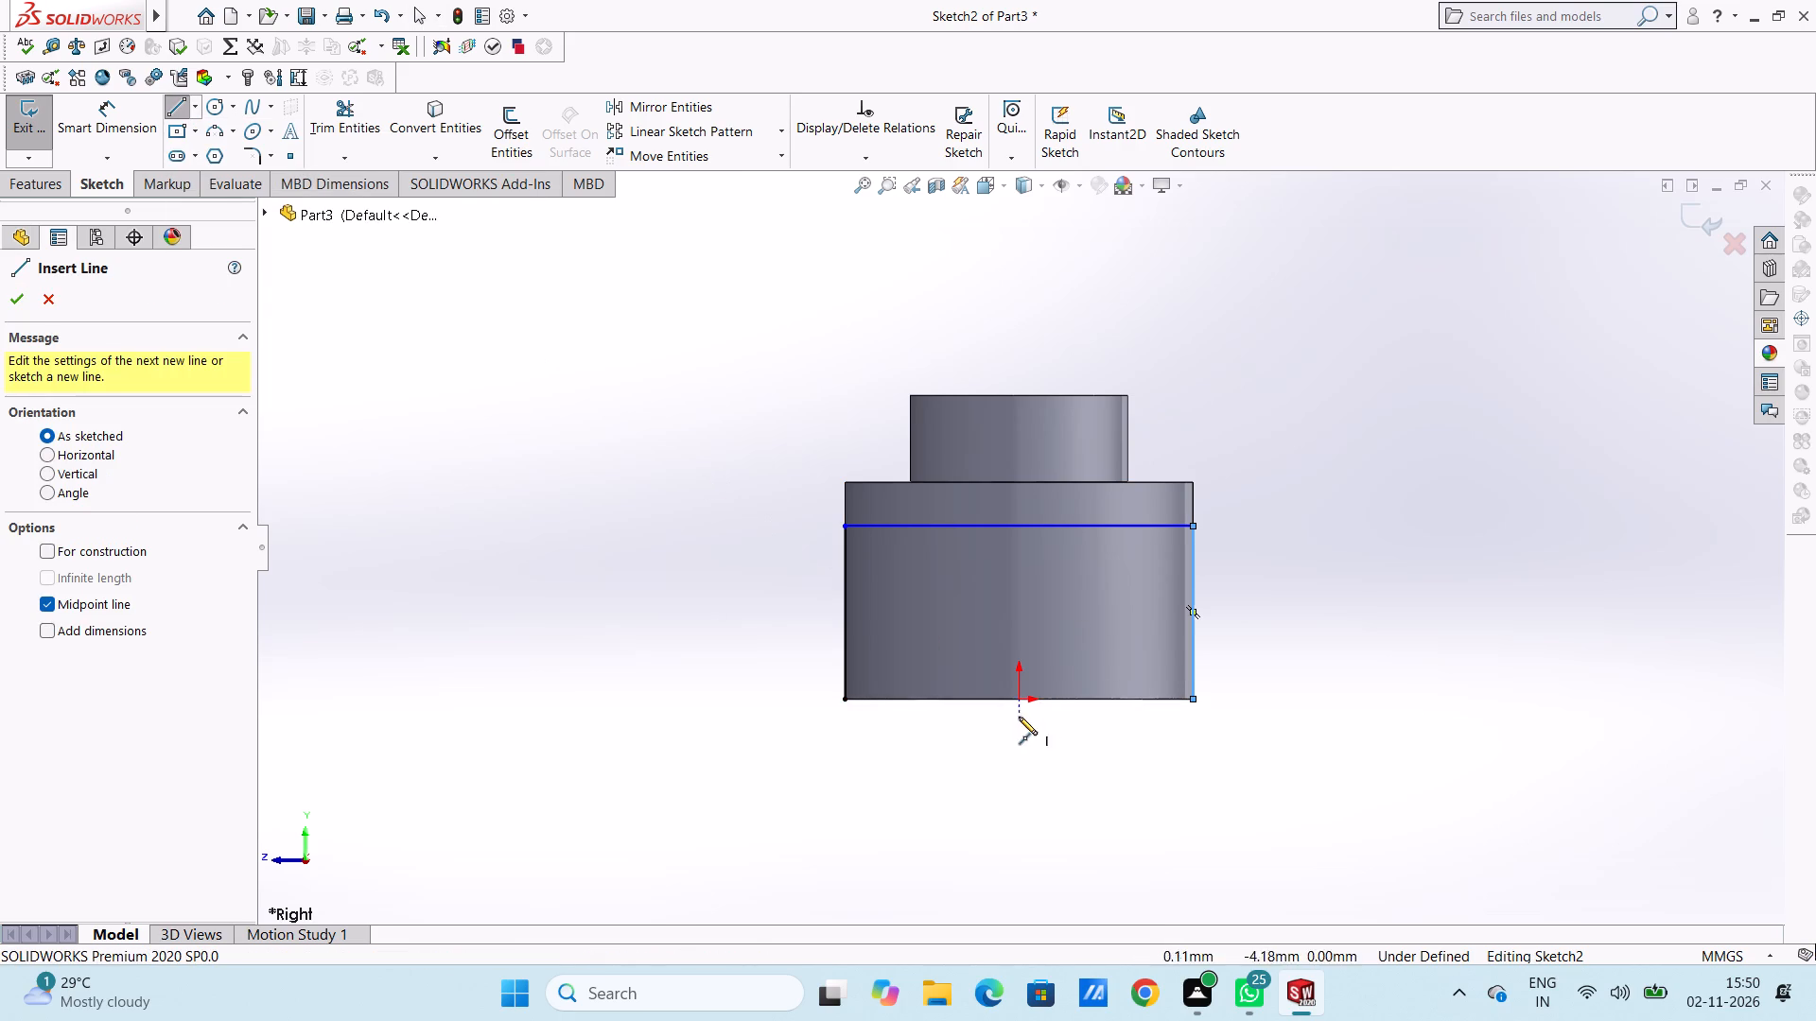
left_click(1023, 699)
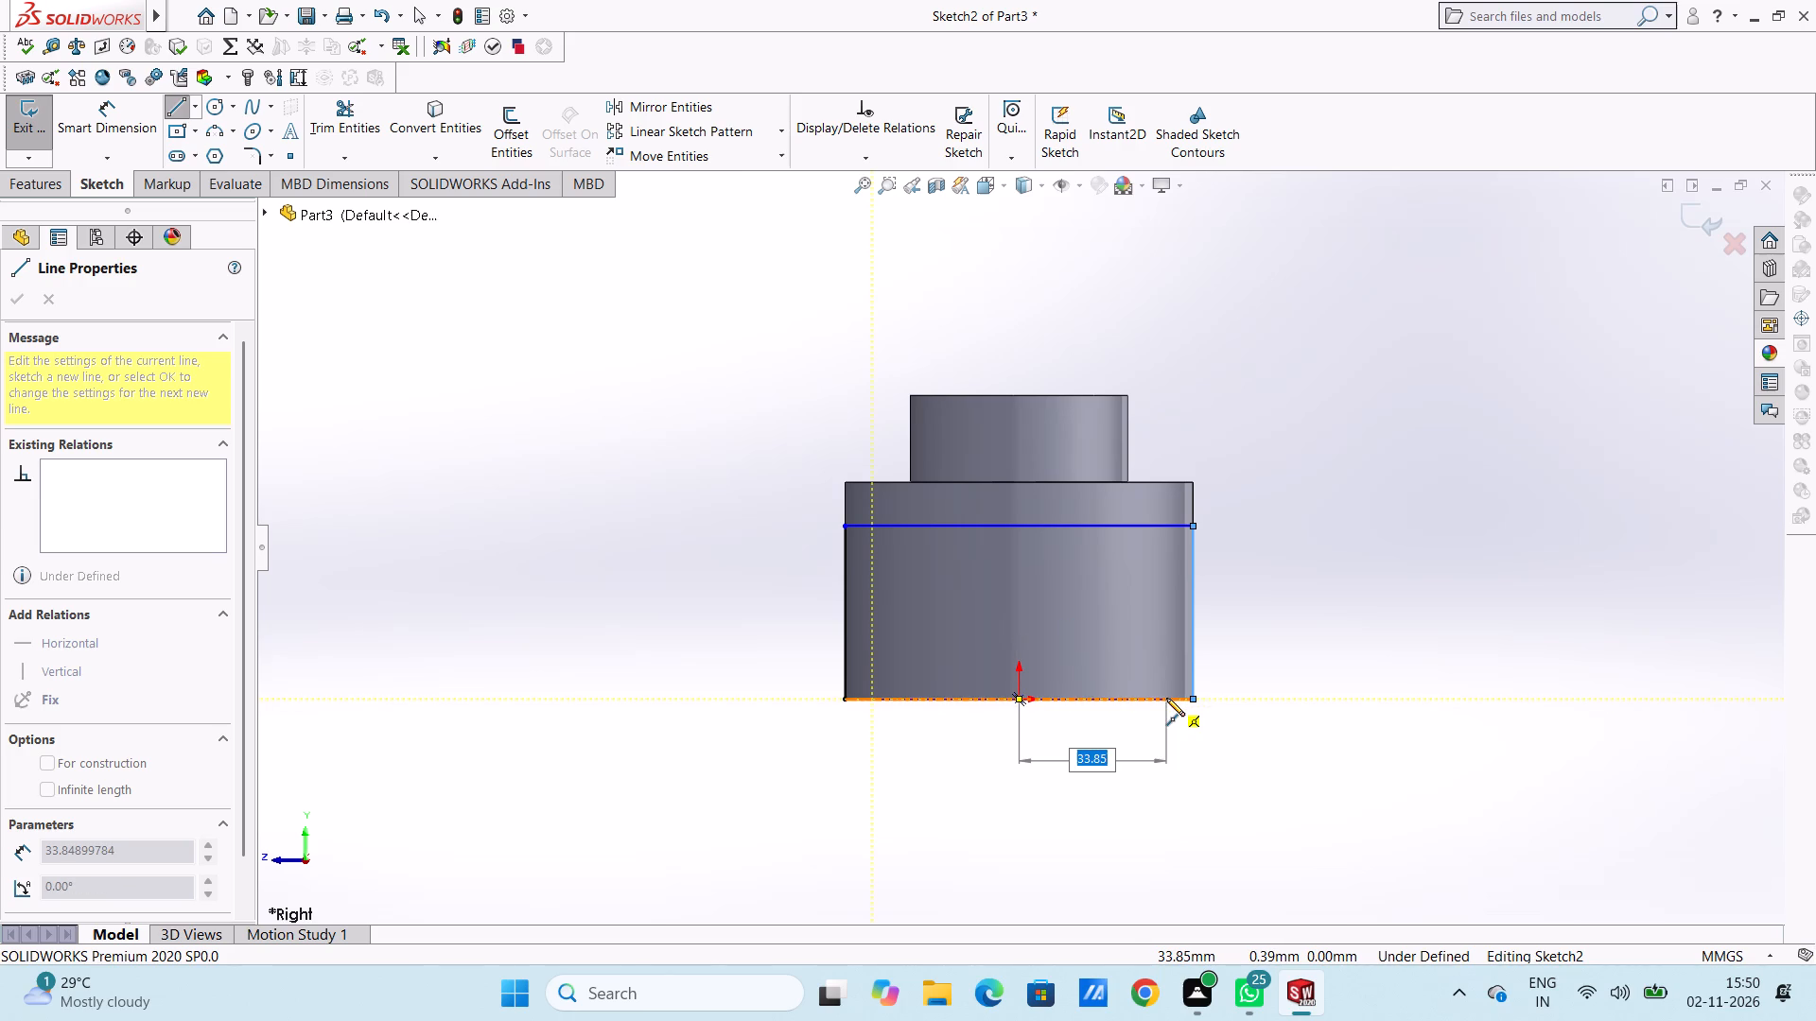
type("250/")
key("2")
key("Return")
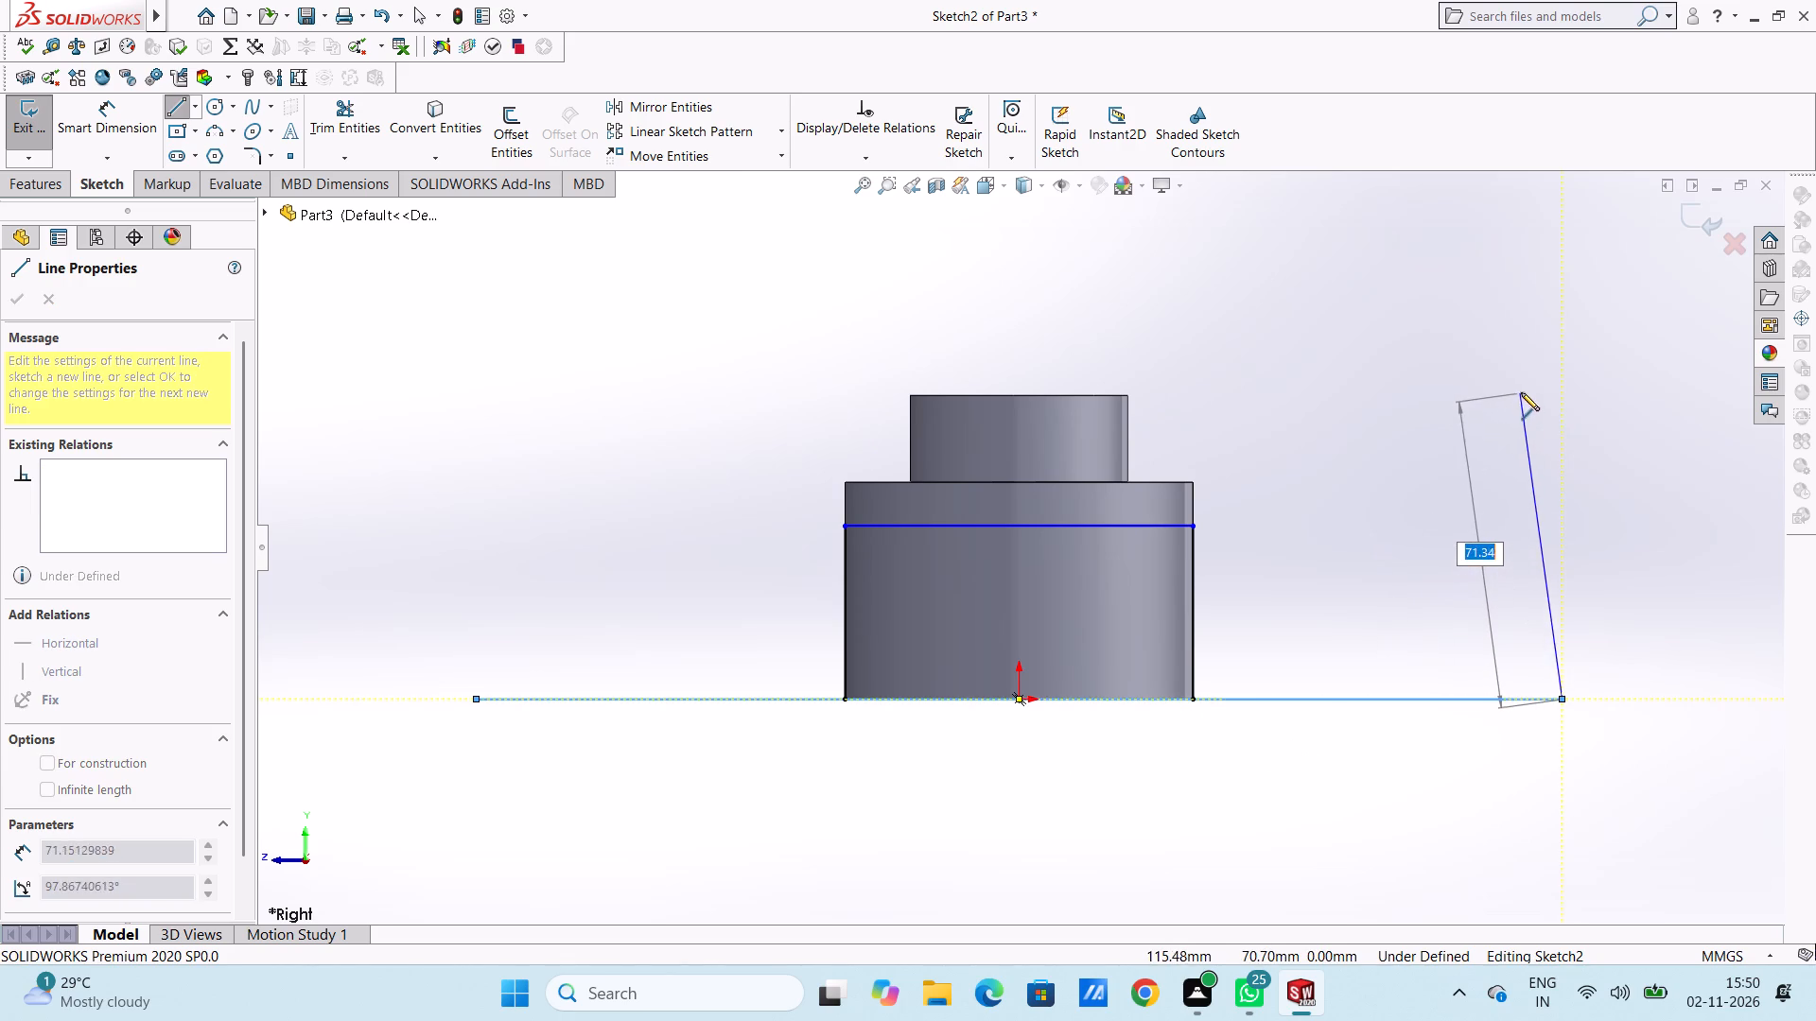
right_click(1521, 392)
left_click(1535, 403)
left_click(1331, 479)
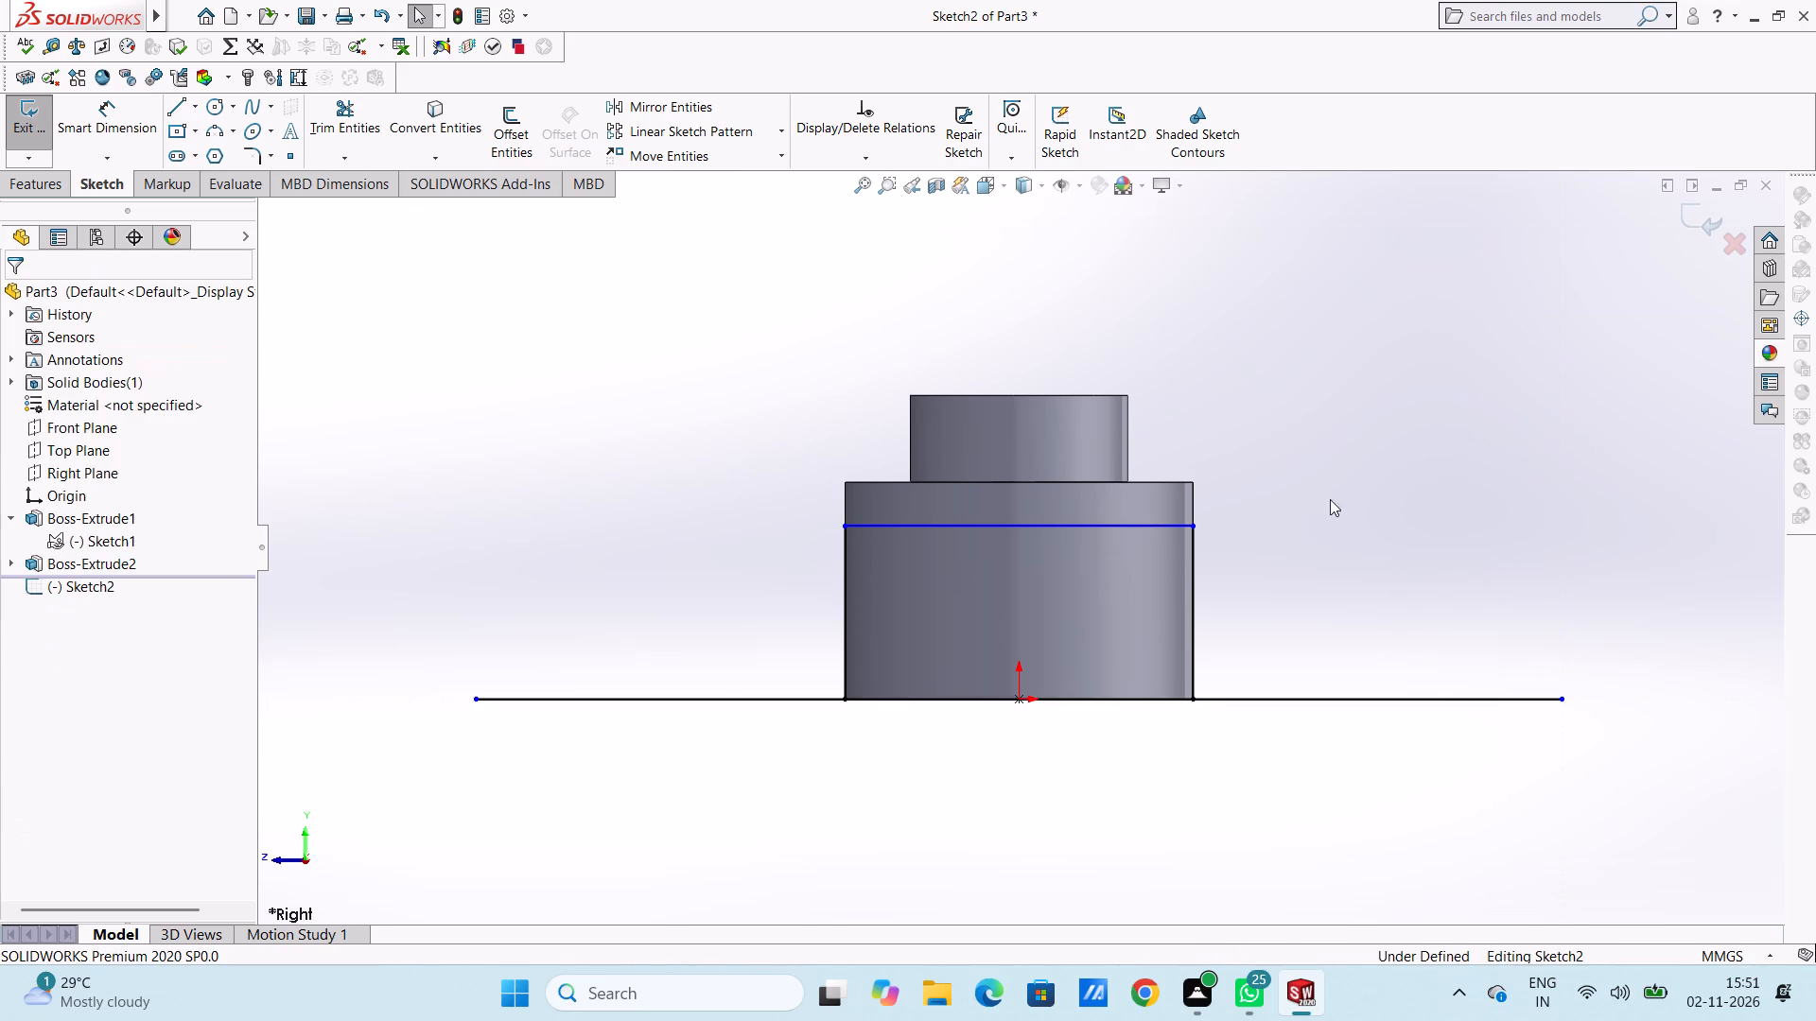
Dimension the horizontal distance from the base line's left endpoint to the origin, placing the dimension below the line.
scroll(1321, 520, "up", 3)
left_click(117, 138)
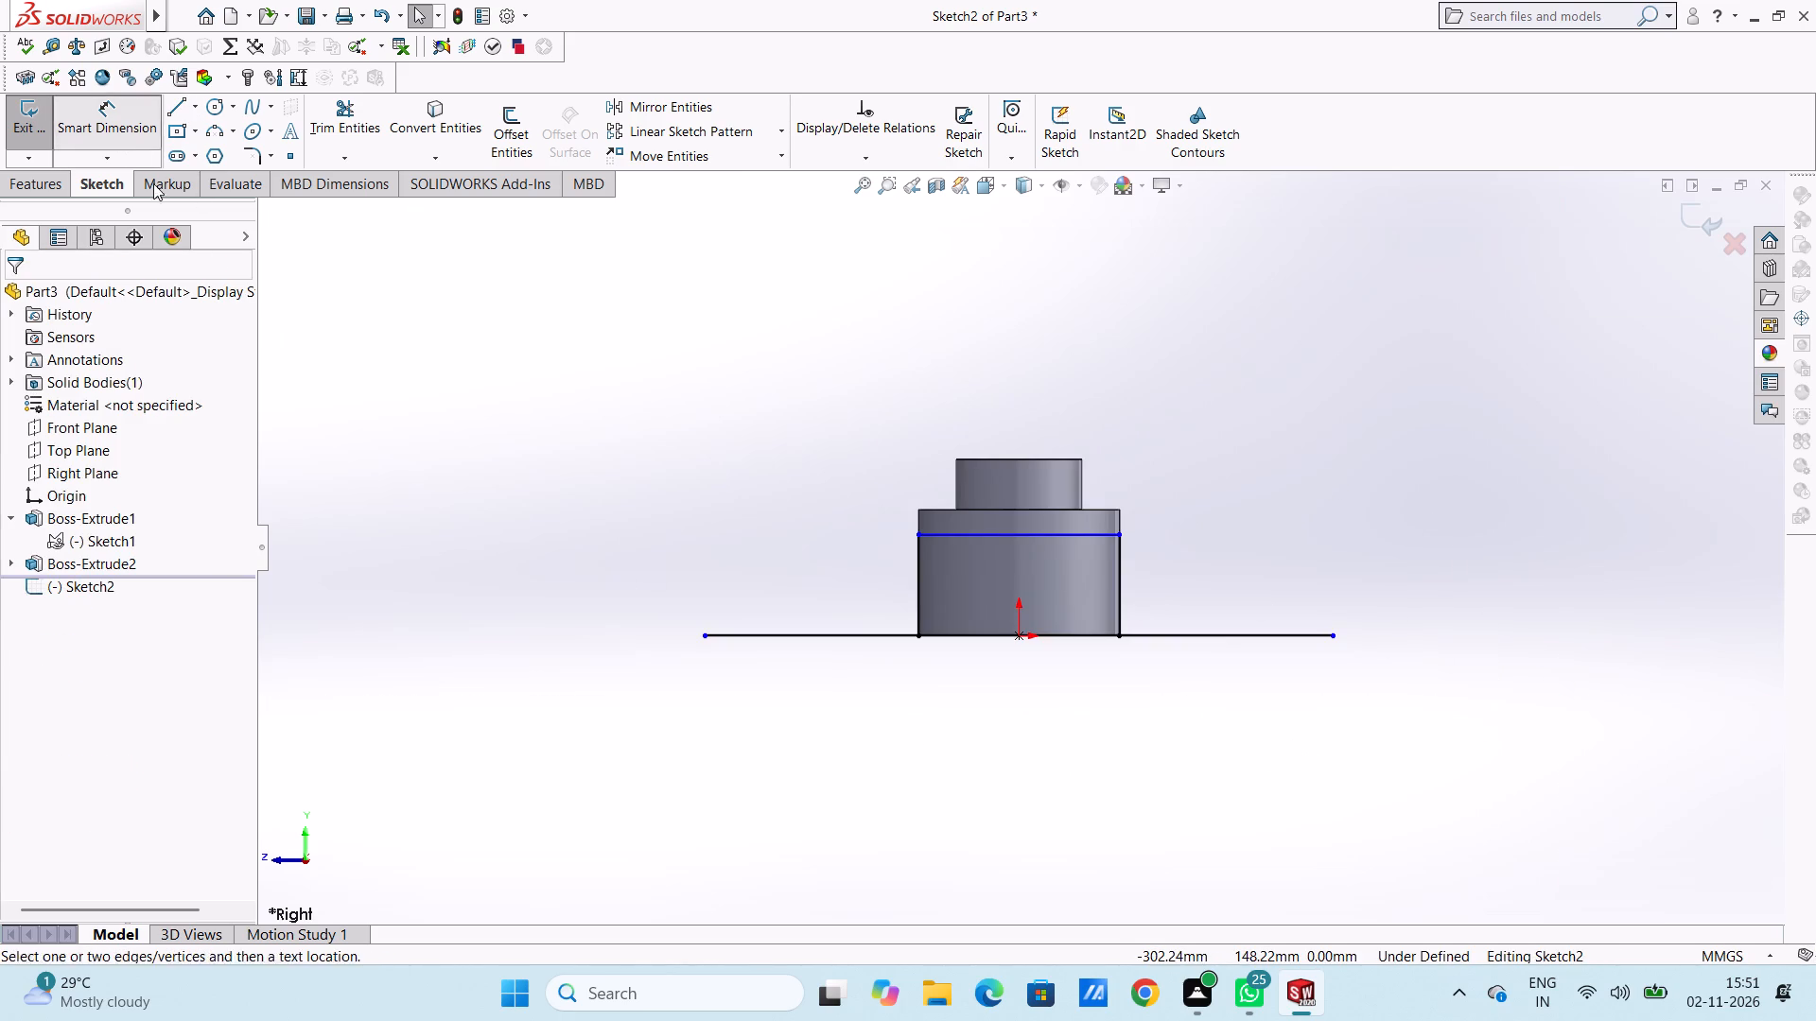
left_click(707, 633)
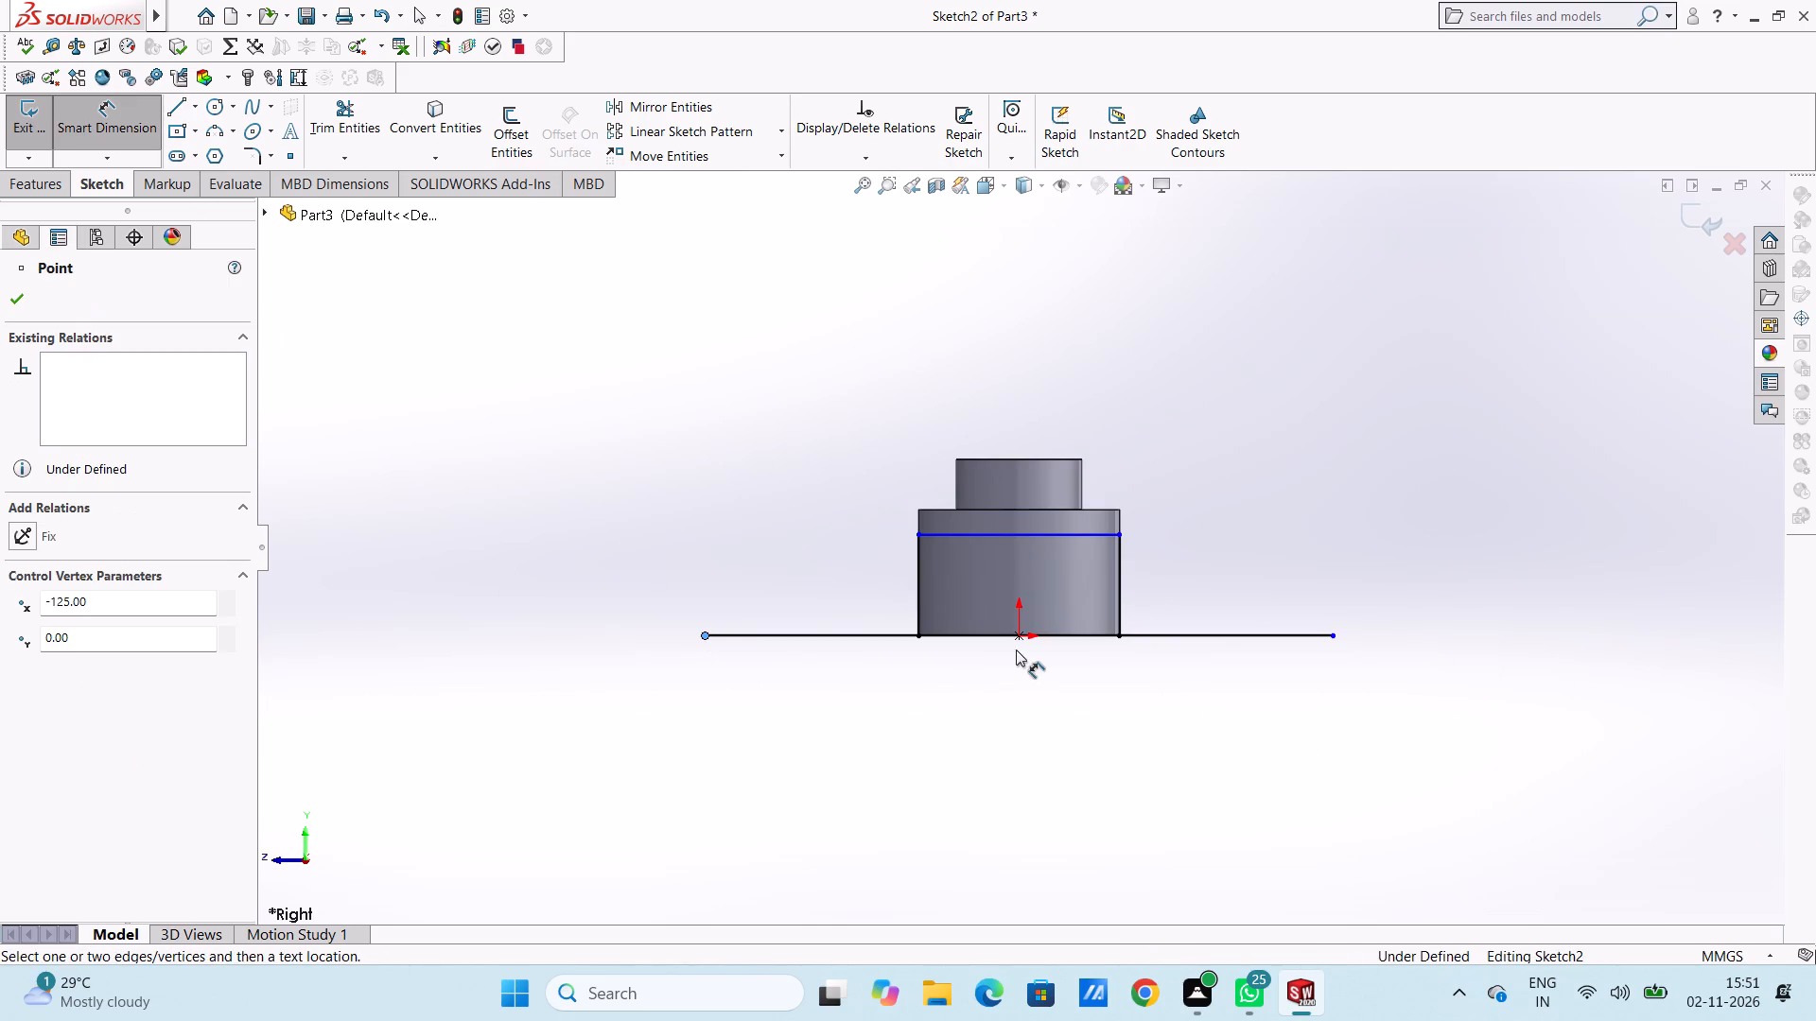
left_click(1018, 641)
left_click(838, 852)
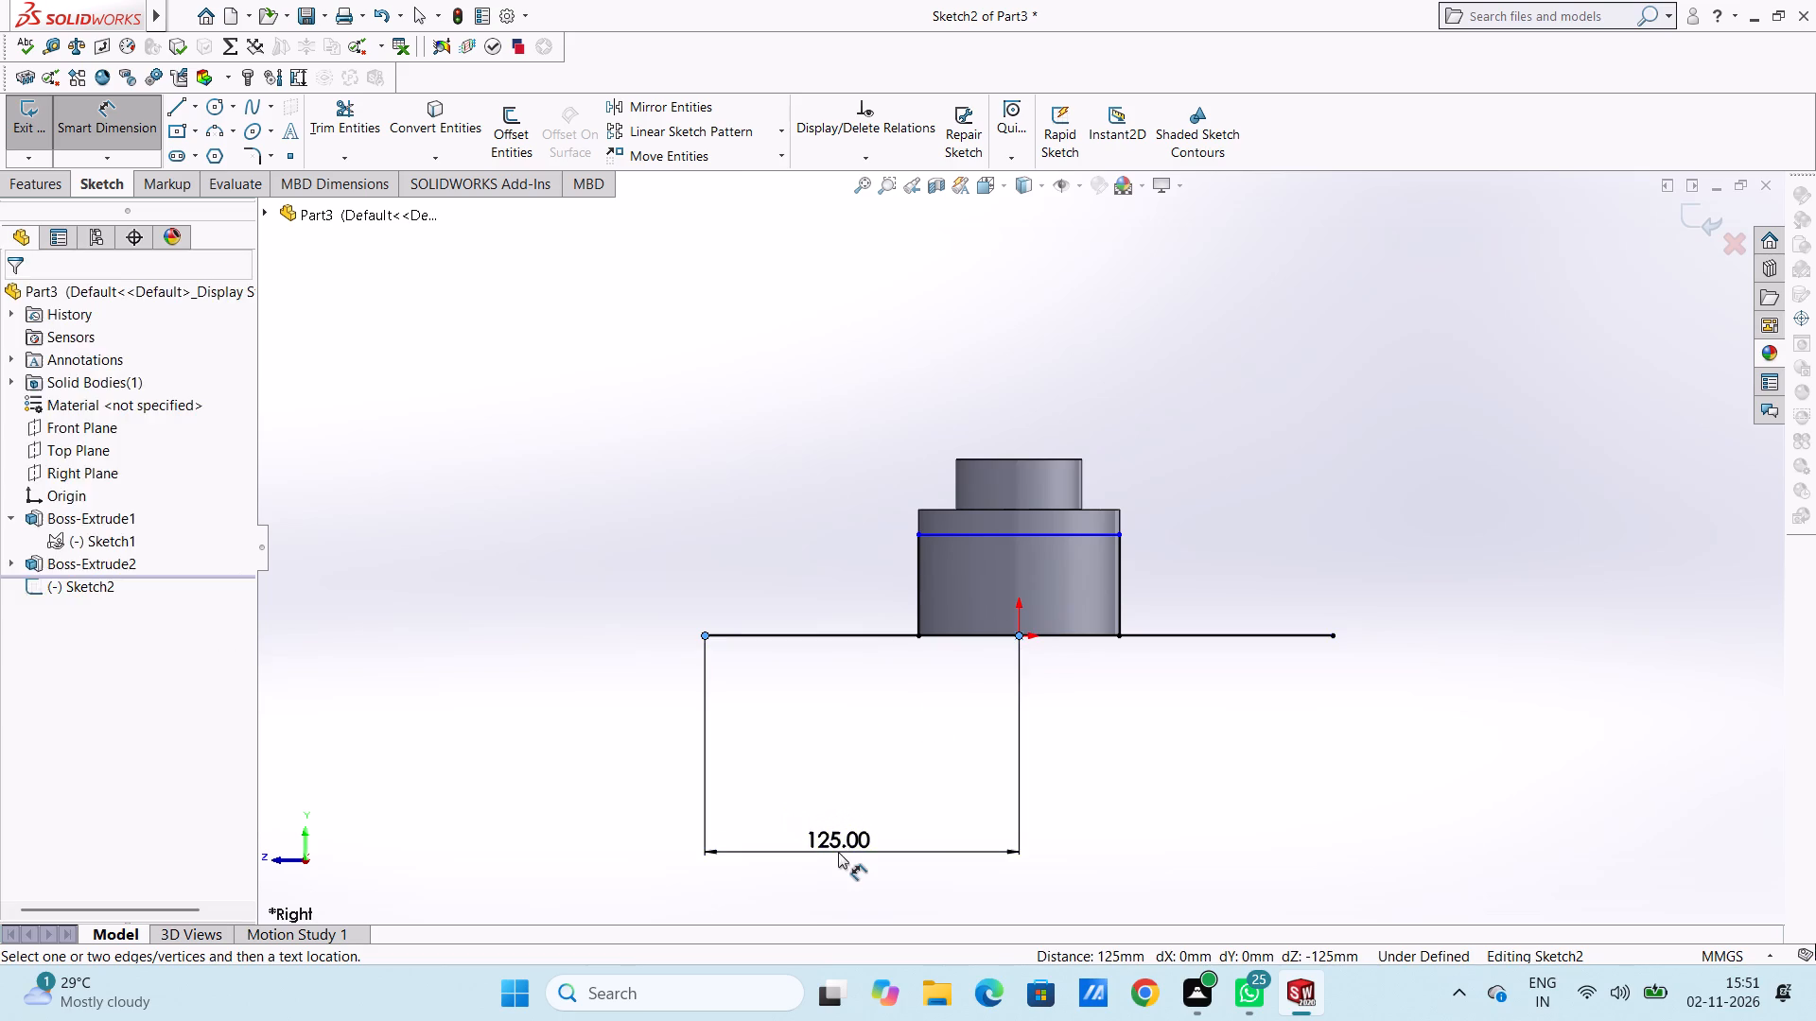
left_click(745, 828)
left_click(827, 713)
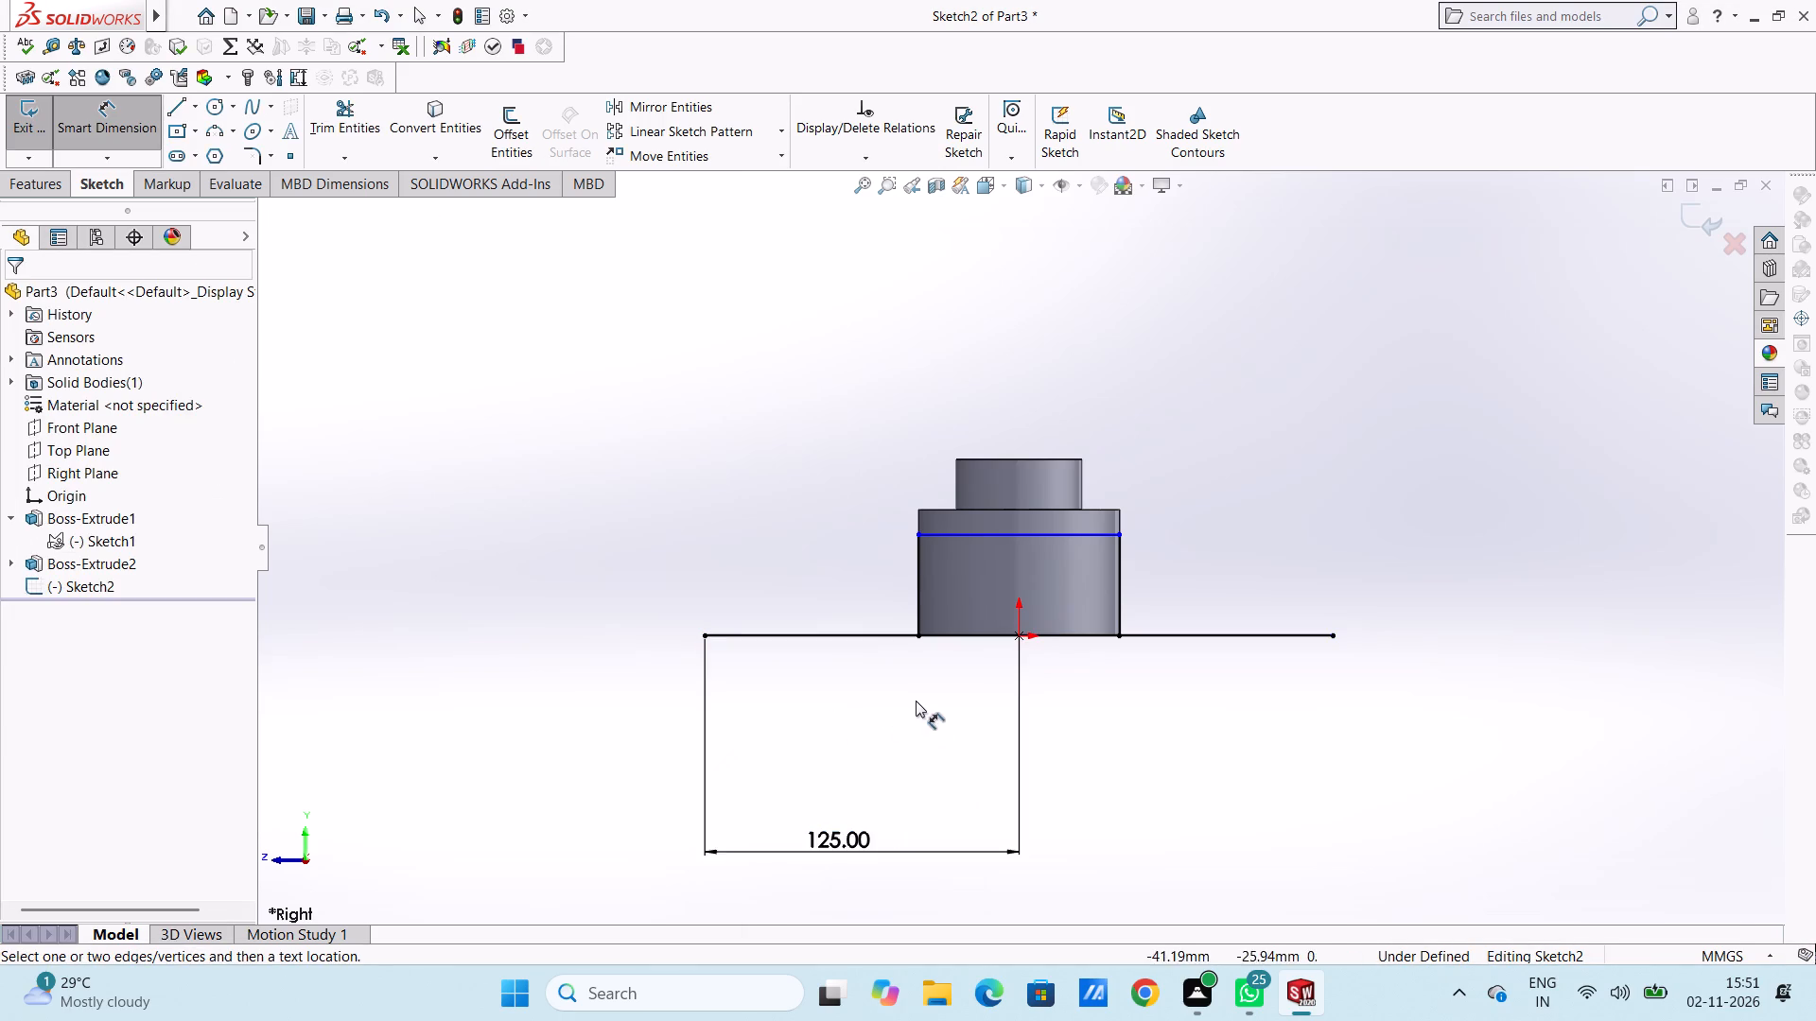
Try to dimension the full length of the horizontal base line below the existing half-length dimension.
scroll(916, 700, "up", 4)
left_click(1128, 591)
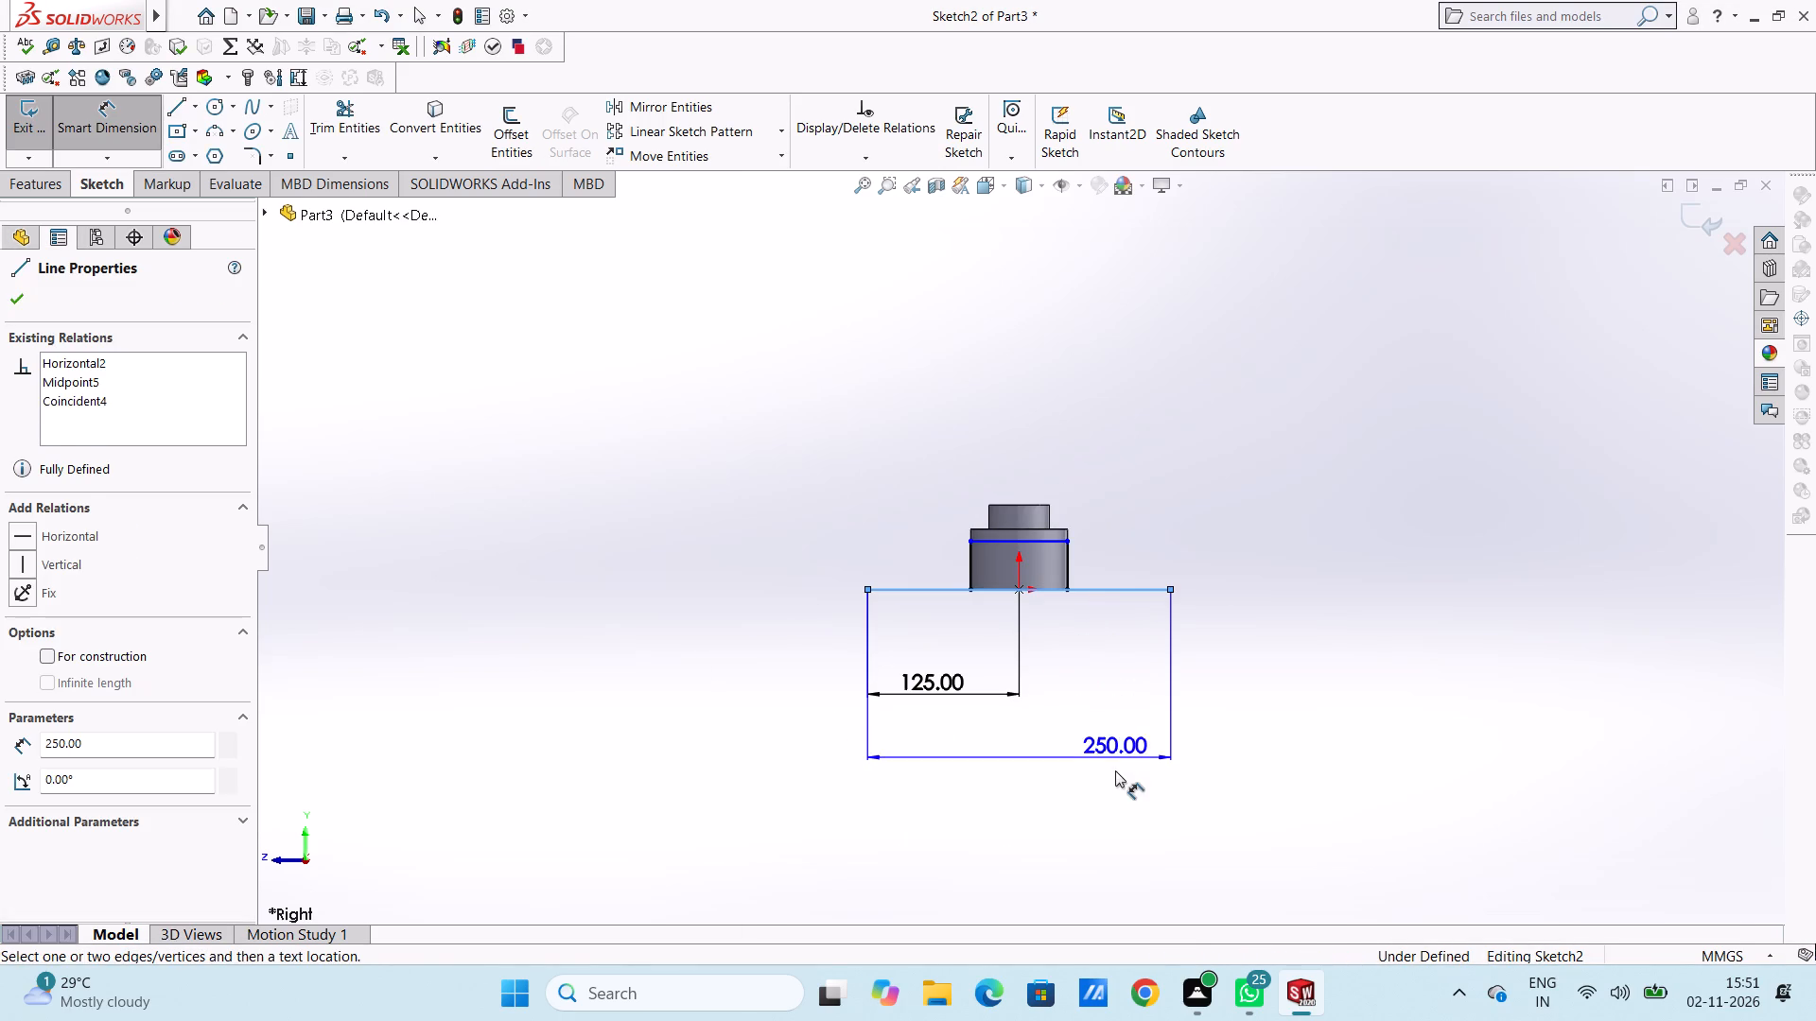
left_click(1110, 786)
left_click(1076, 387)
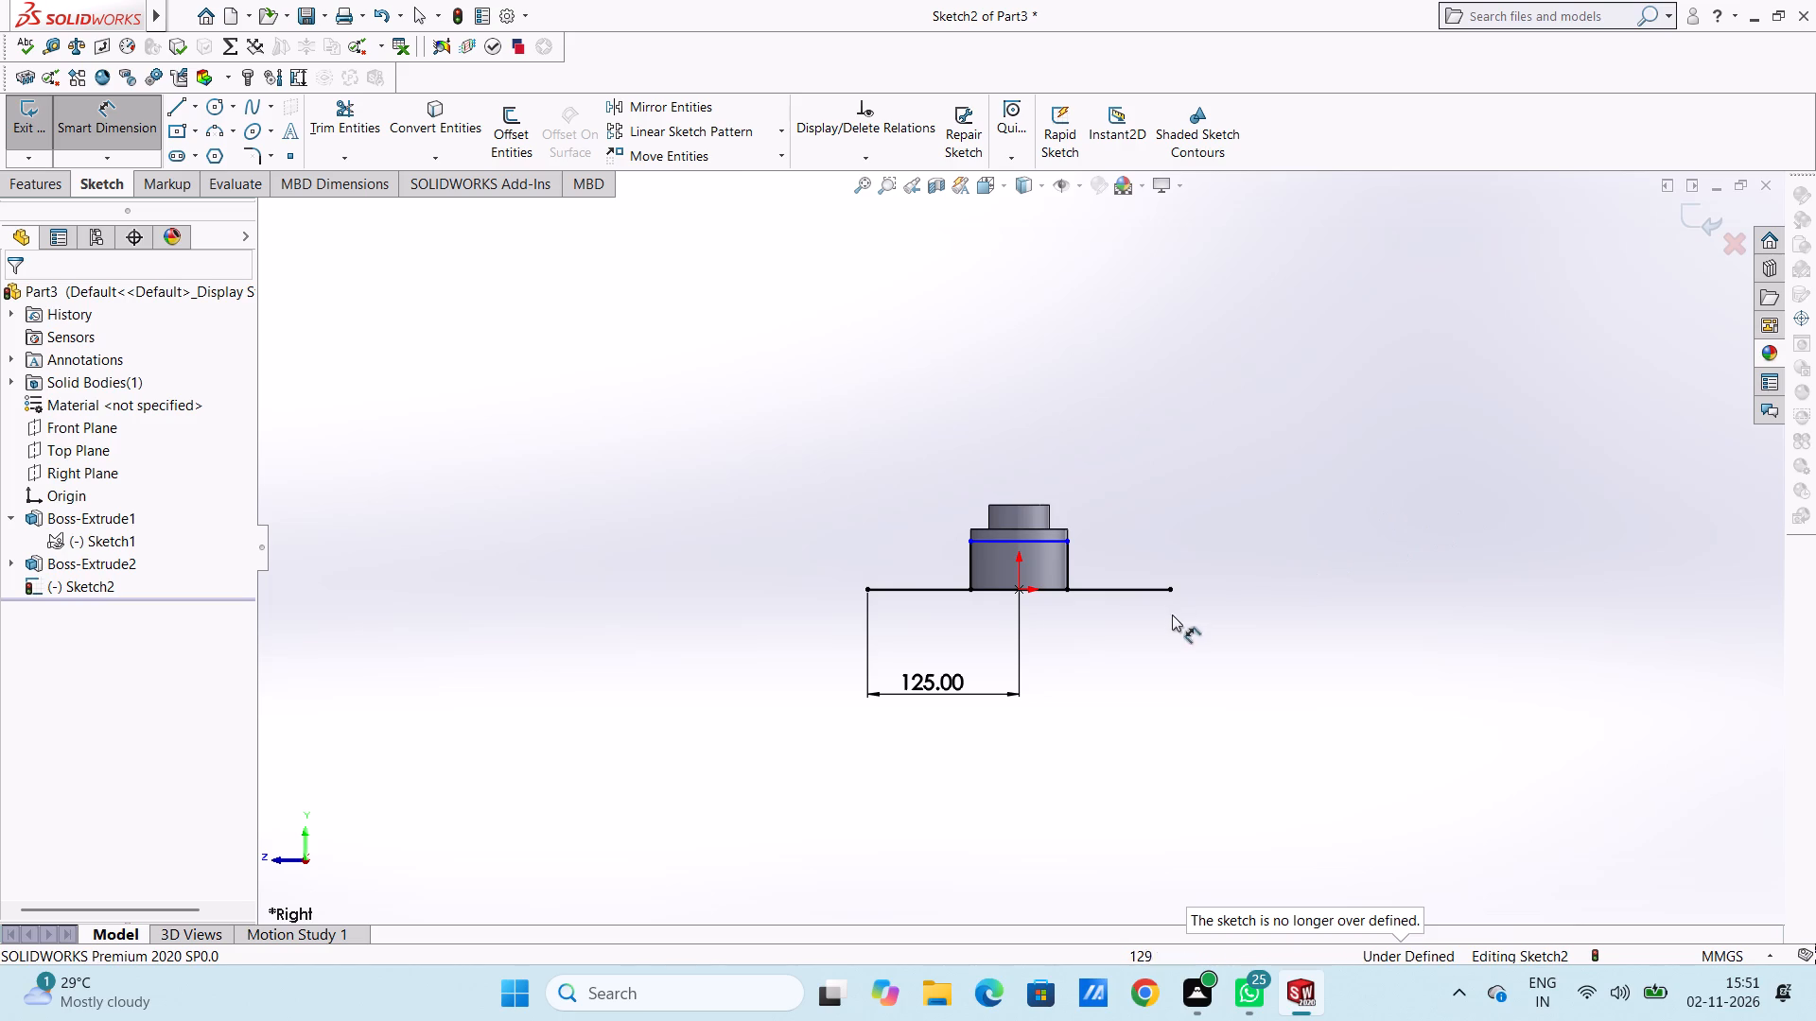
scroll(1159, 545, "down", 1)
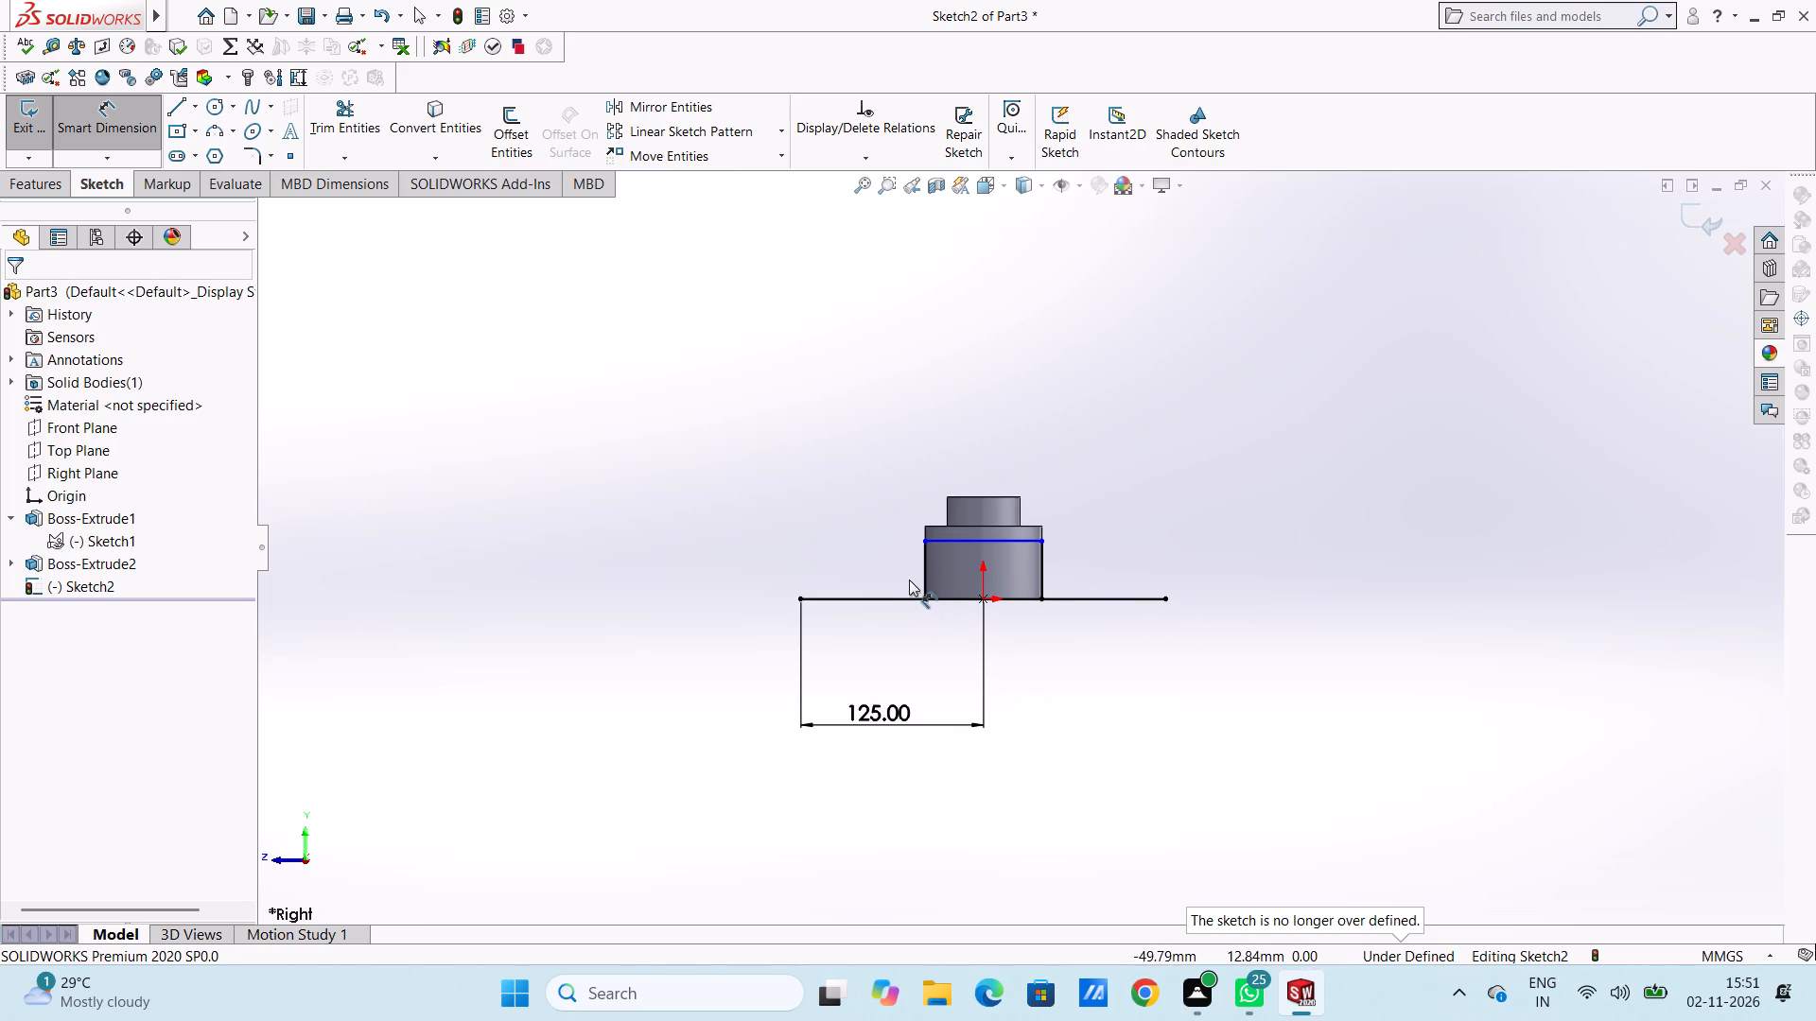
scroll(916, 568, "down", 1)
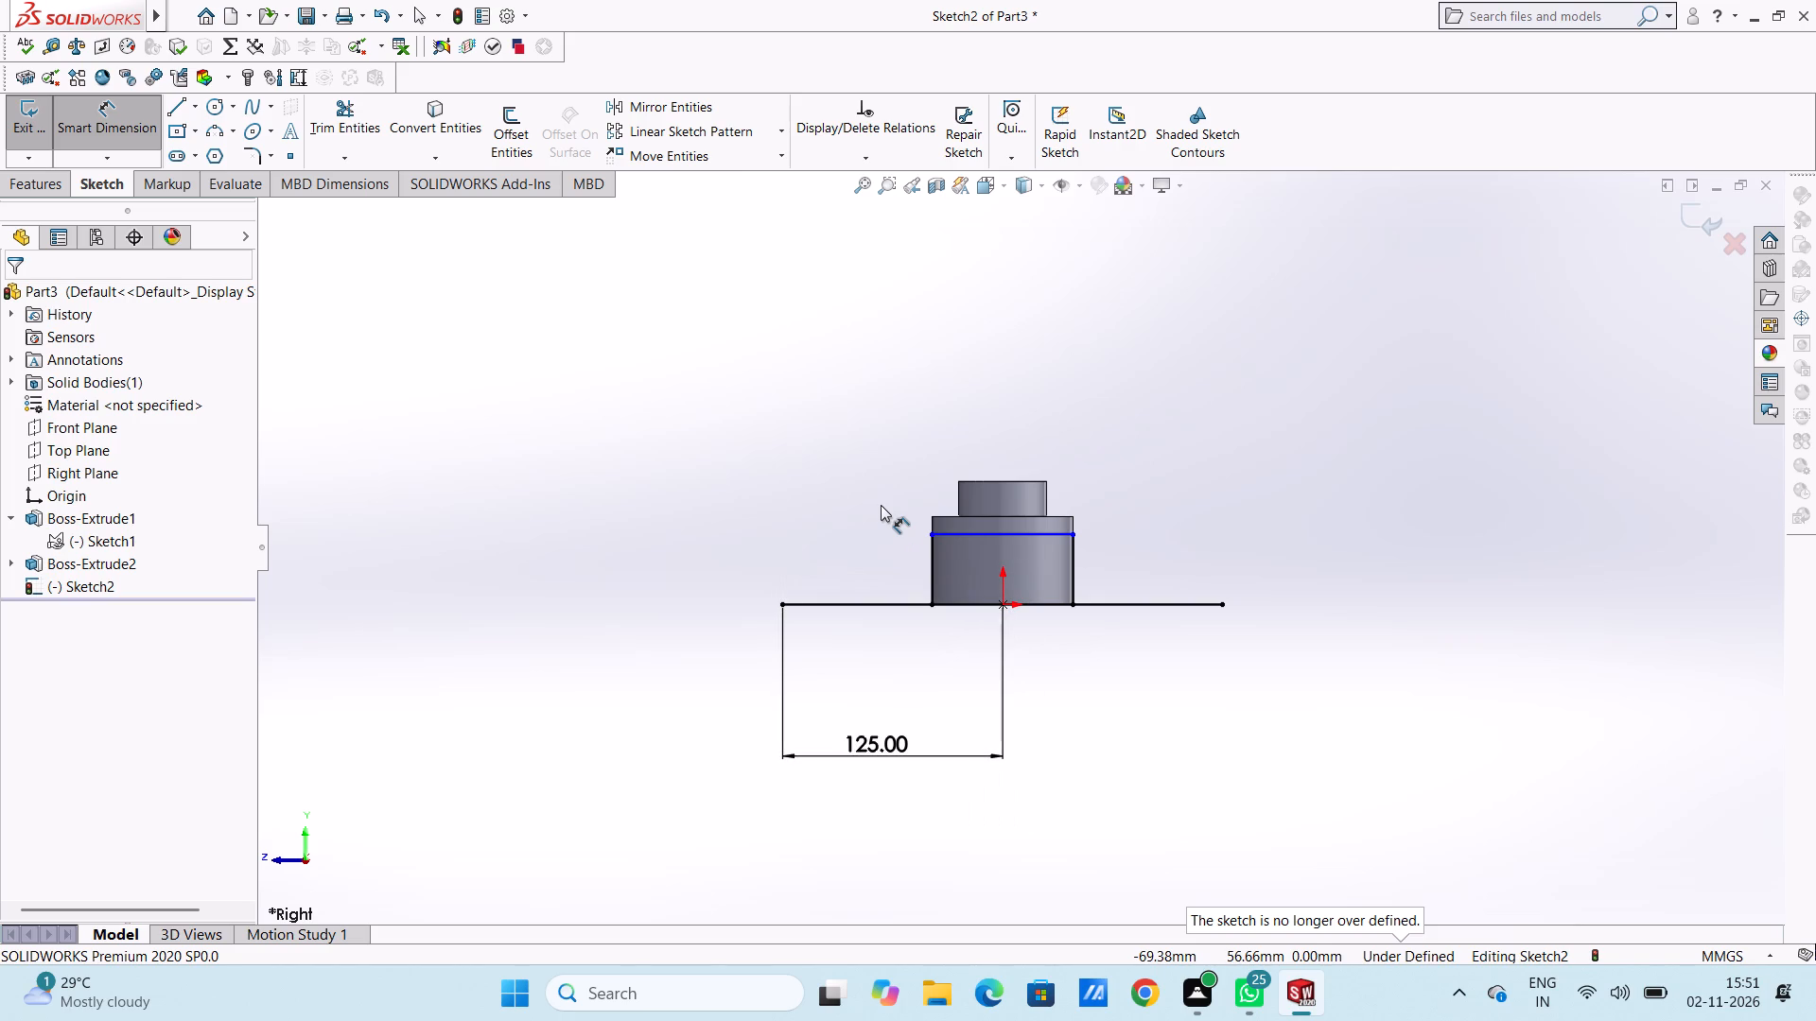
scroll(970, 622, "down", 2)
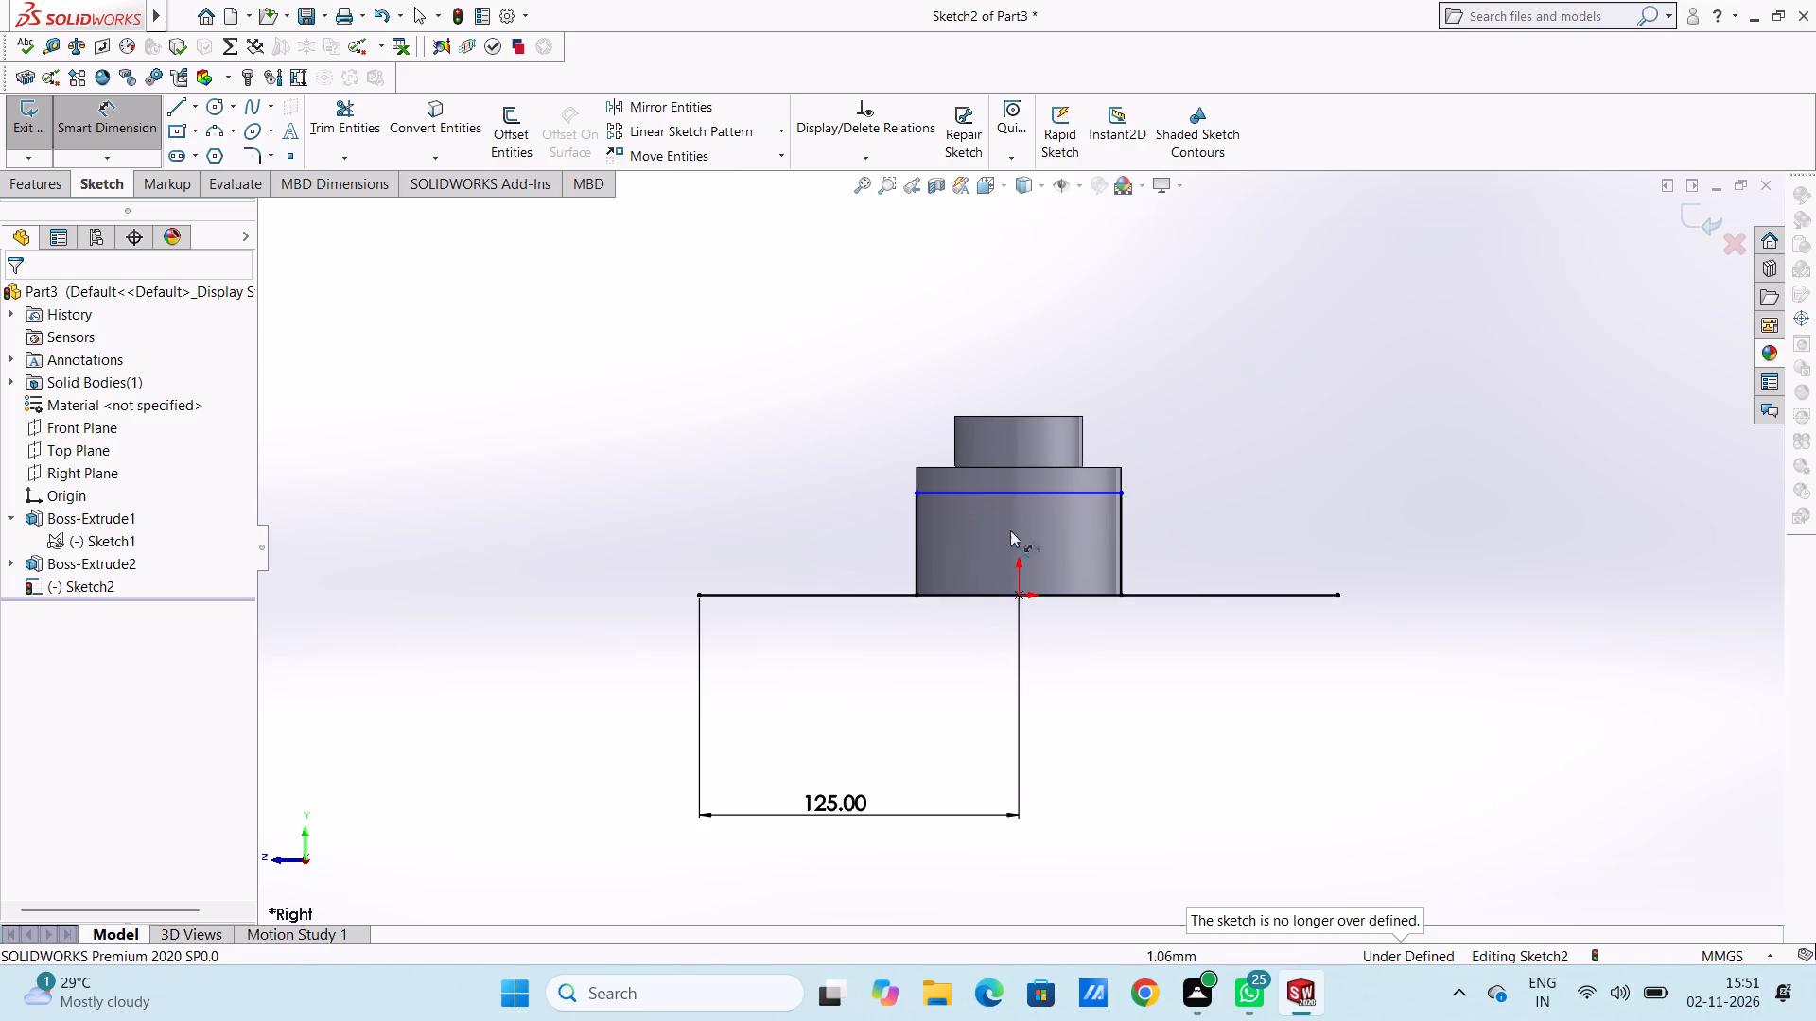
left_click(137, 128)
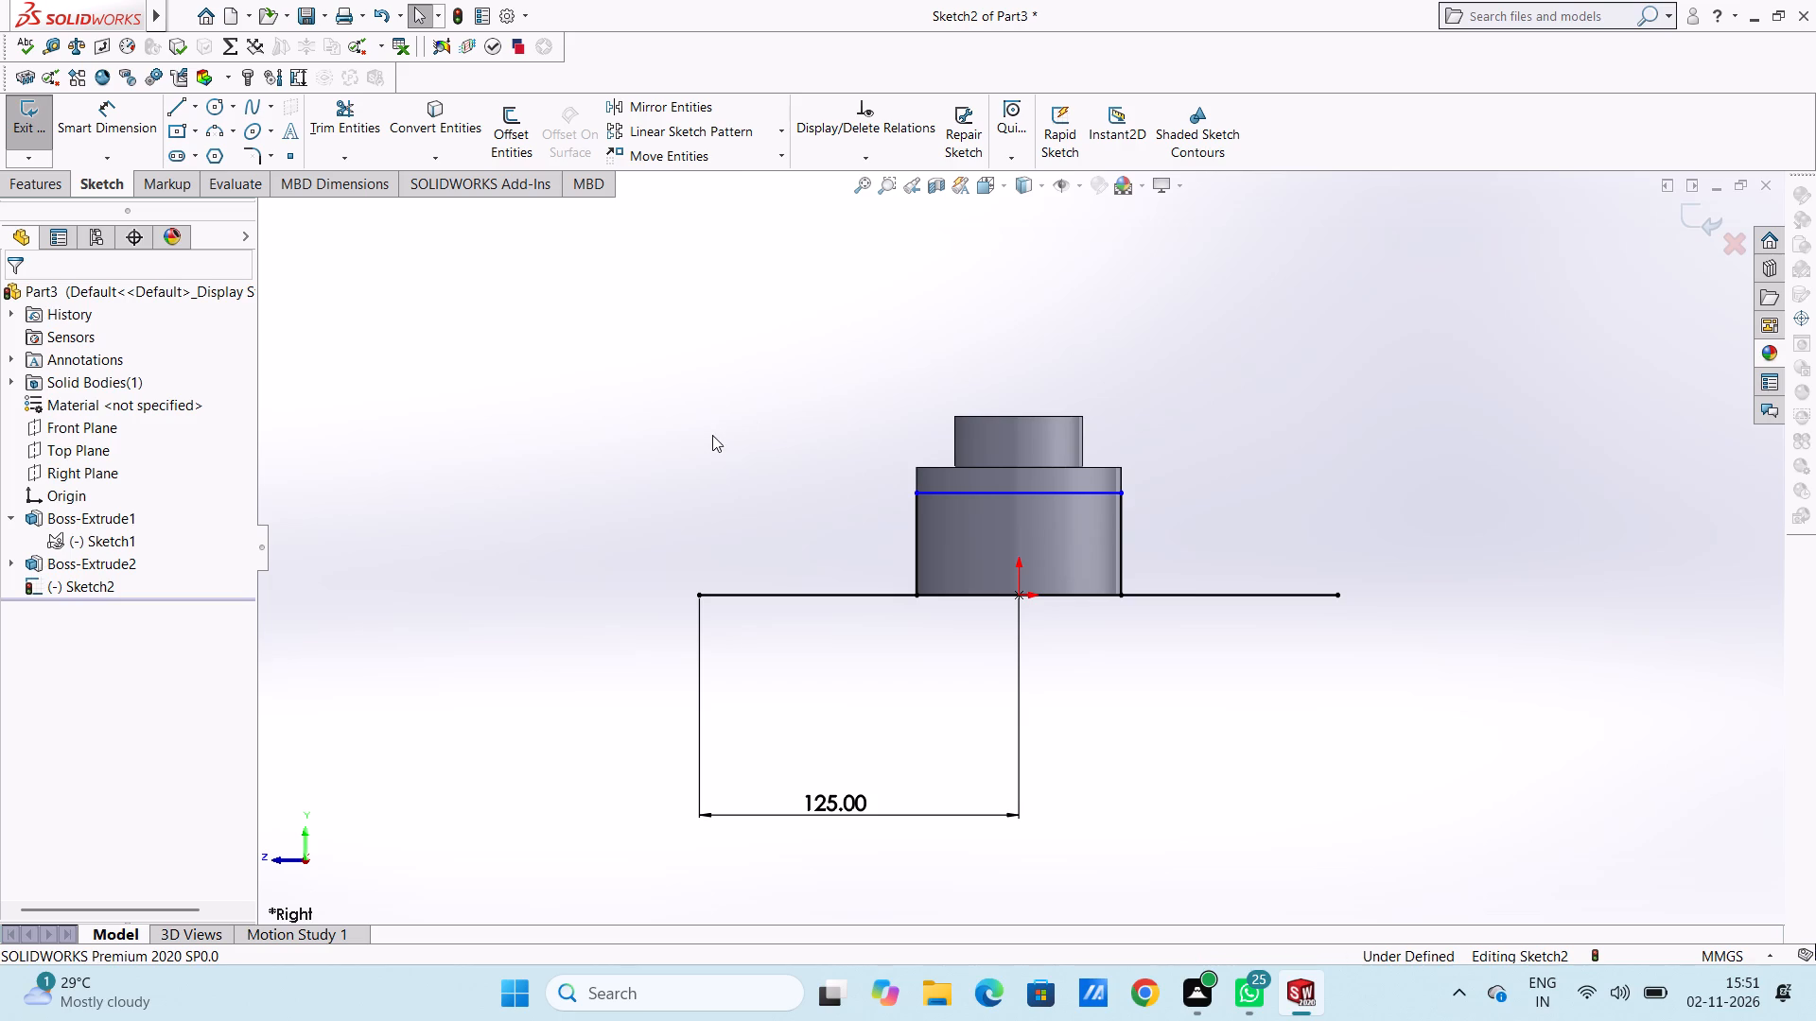
Draw a three-point arc of 250 mm radius from the base line's left endpoint to the left end of the 80 mm line.
left_click(214, 130)
scroll(962, 493, "down", 3)
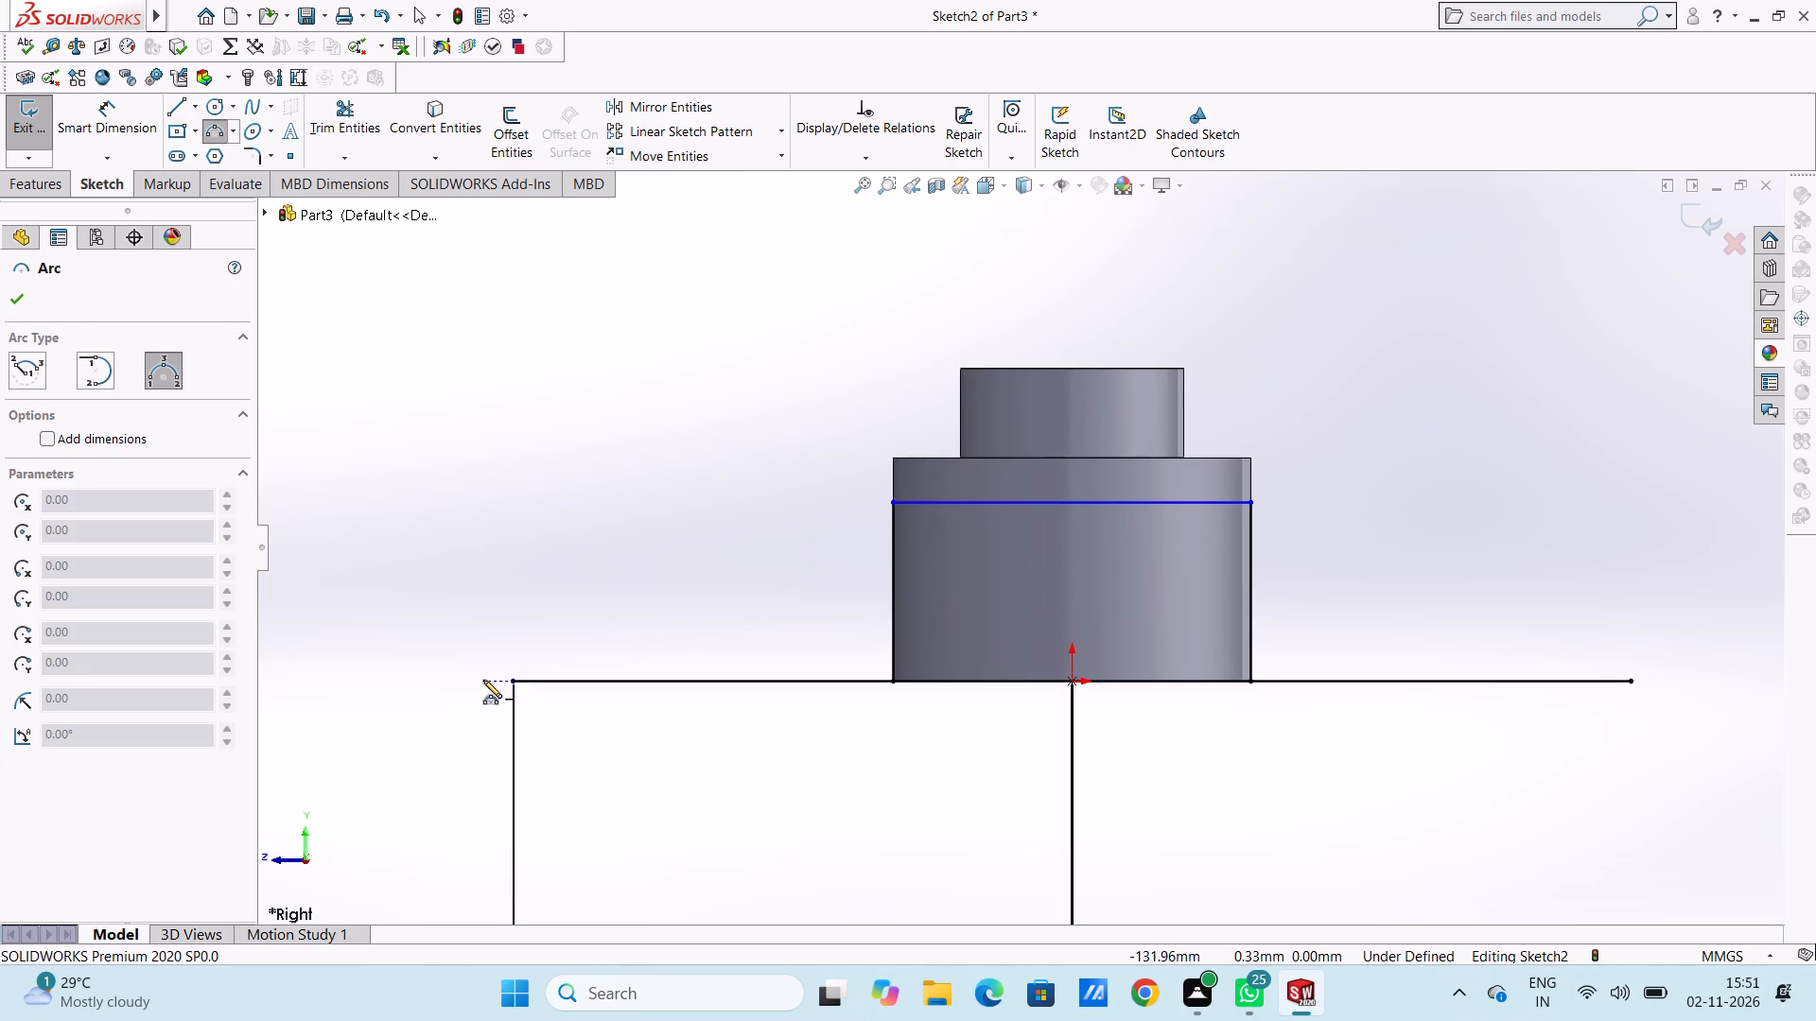
left_click(513, 681)
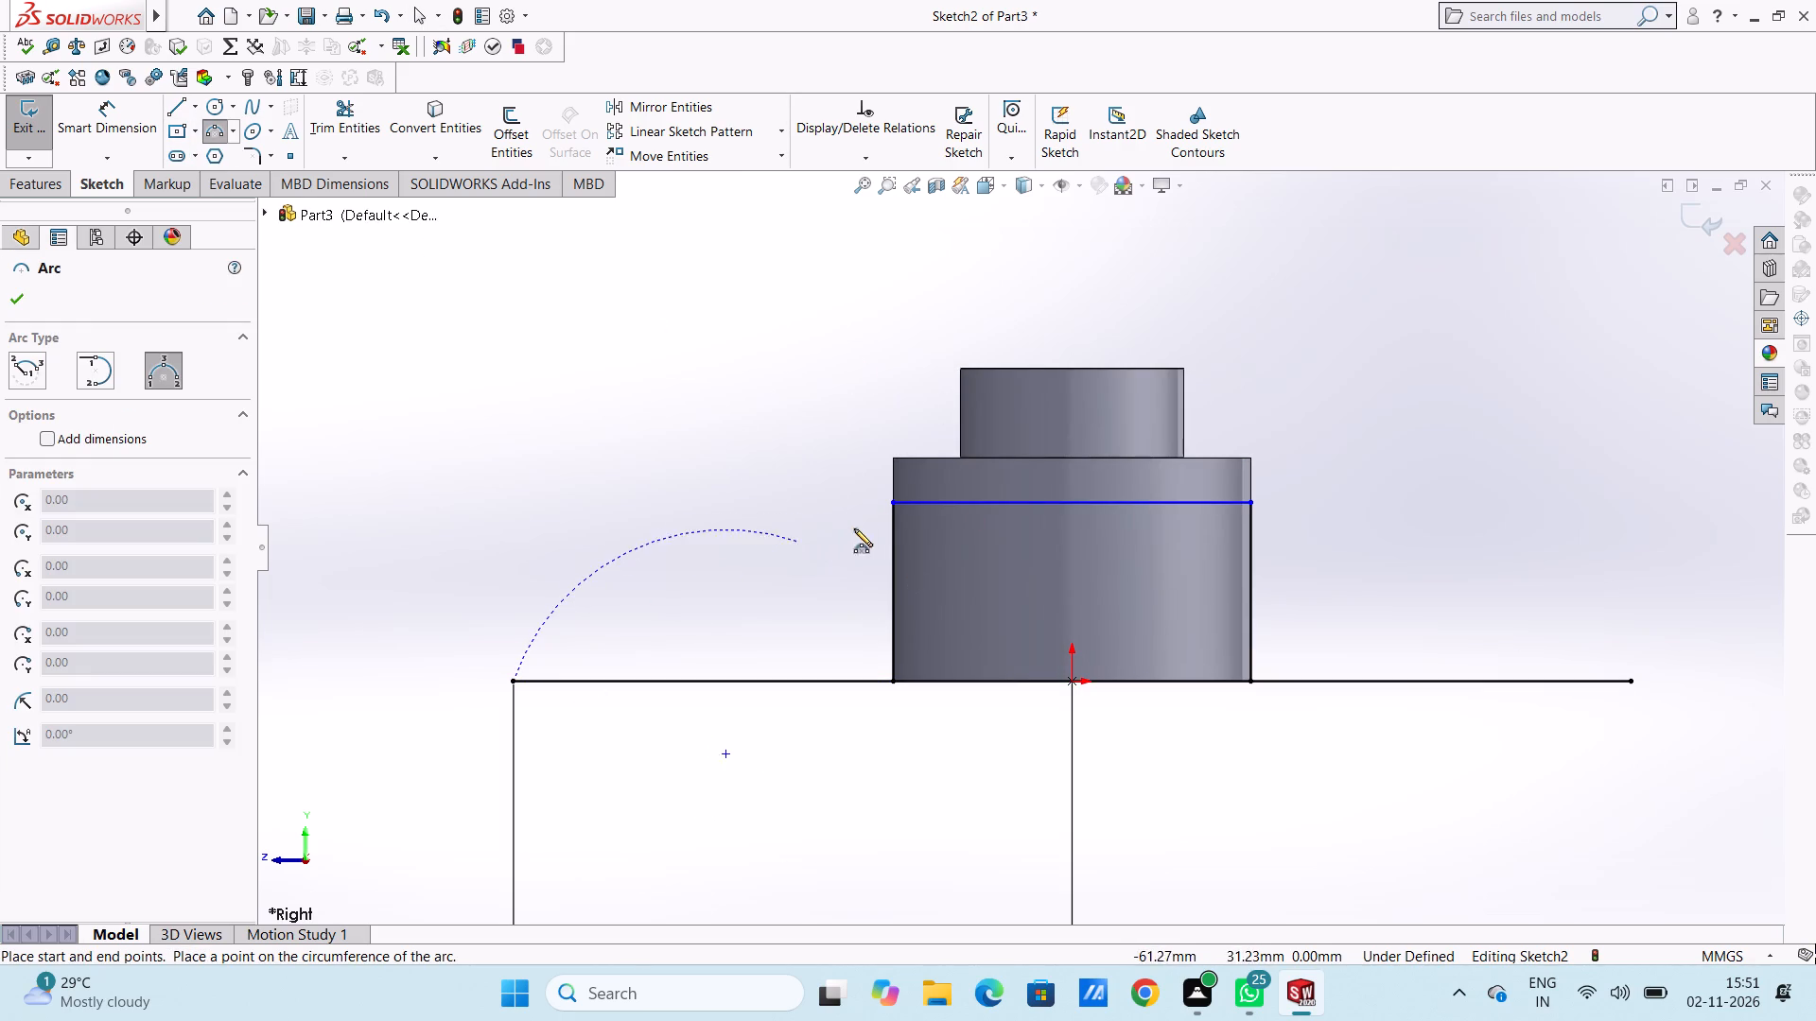
left_click(899, 501)
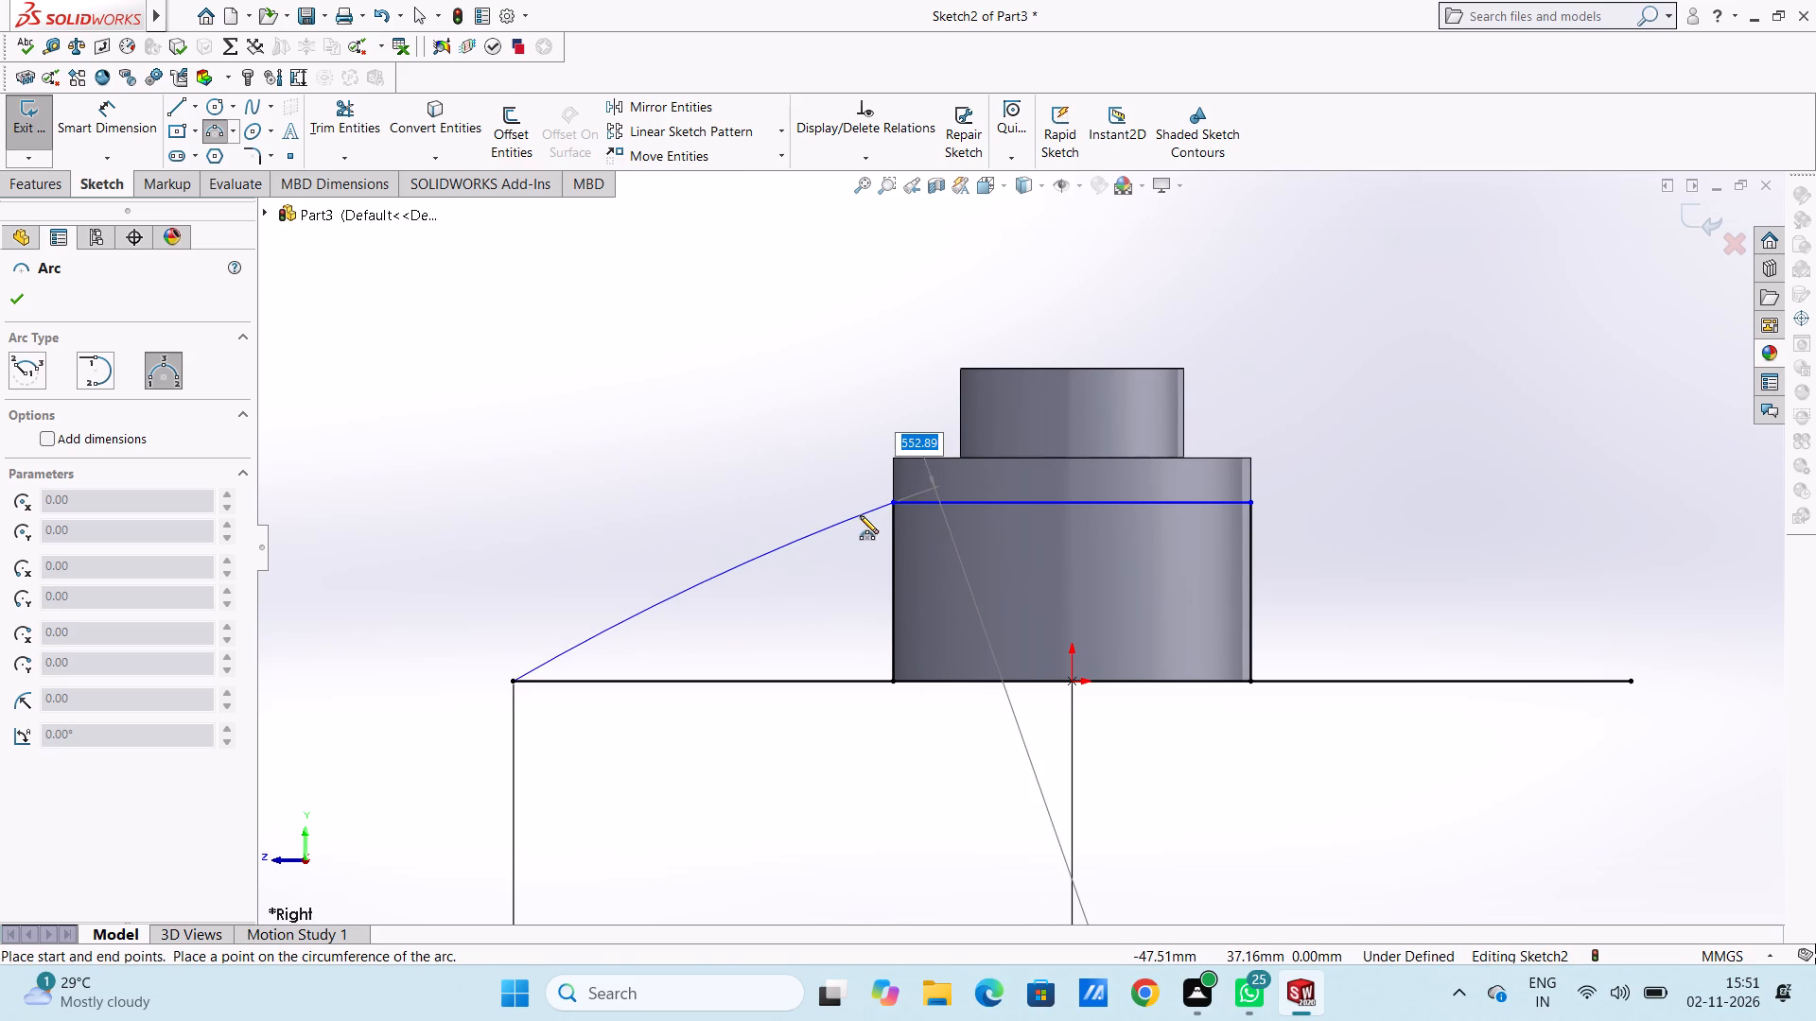
type("250")
key("Return")
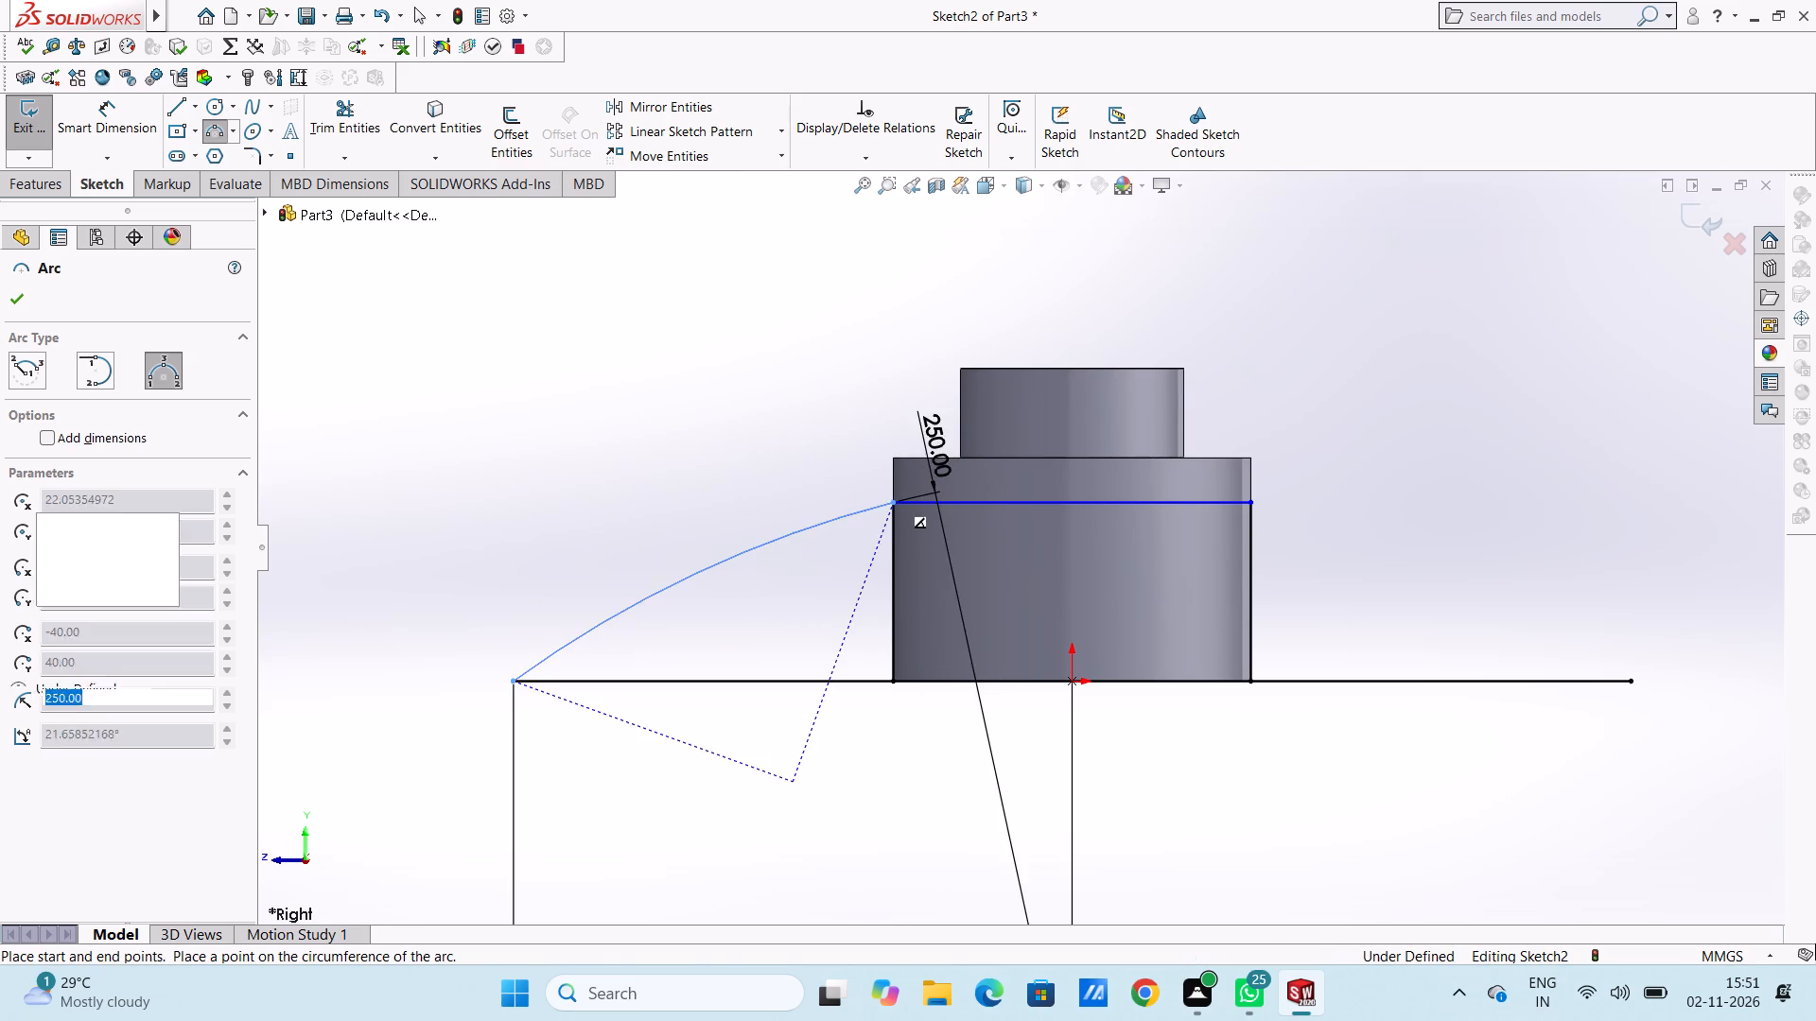
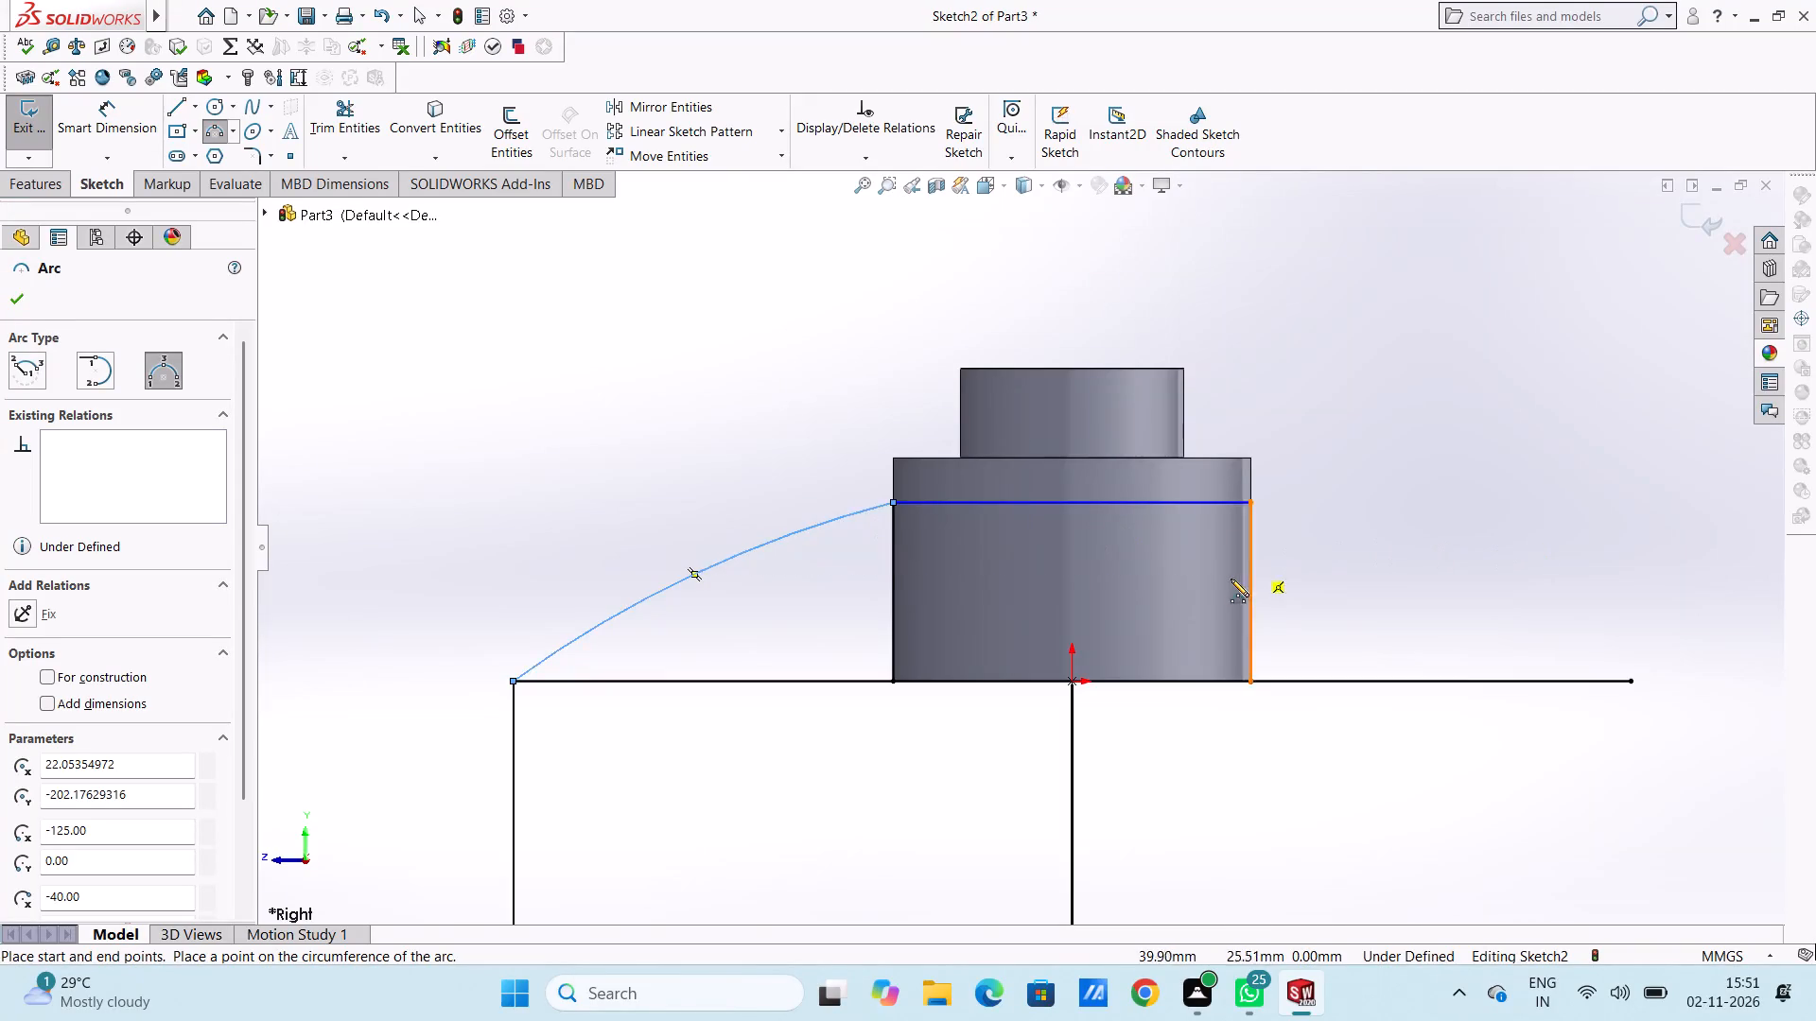
Draw a three-point arc of 250 mm radius from the 80 mm line's right end to the base line's right endpoint.
scroll(1231, 579, "up", 1)
scroll(1149, 651, "down", 1)
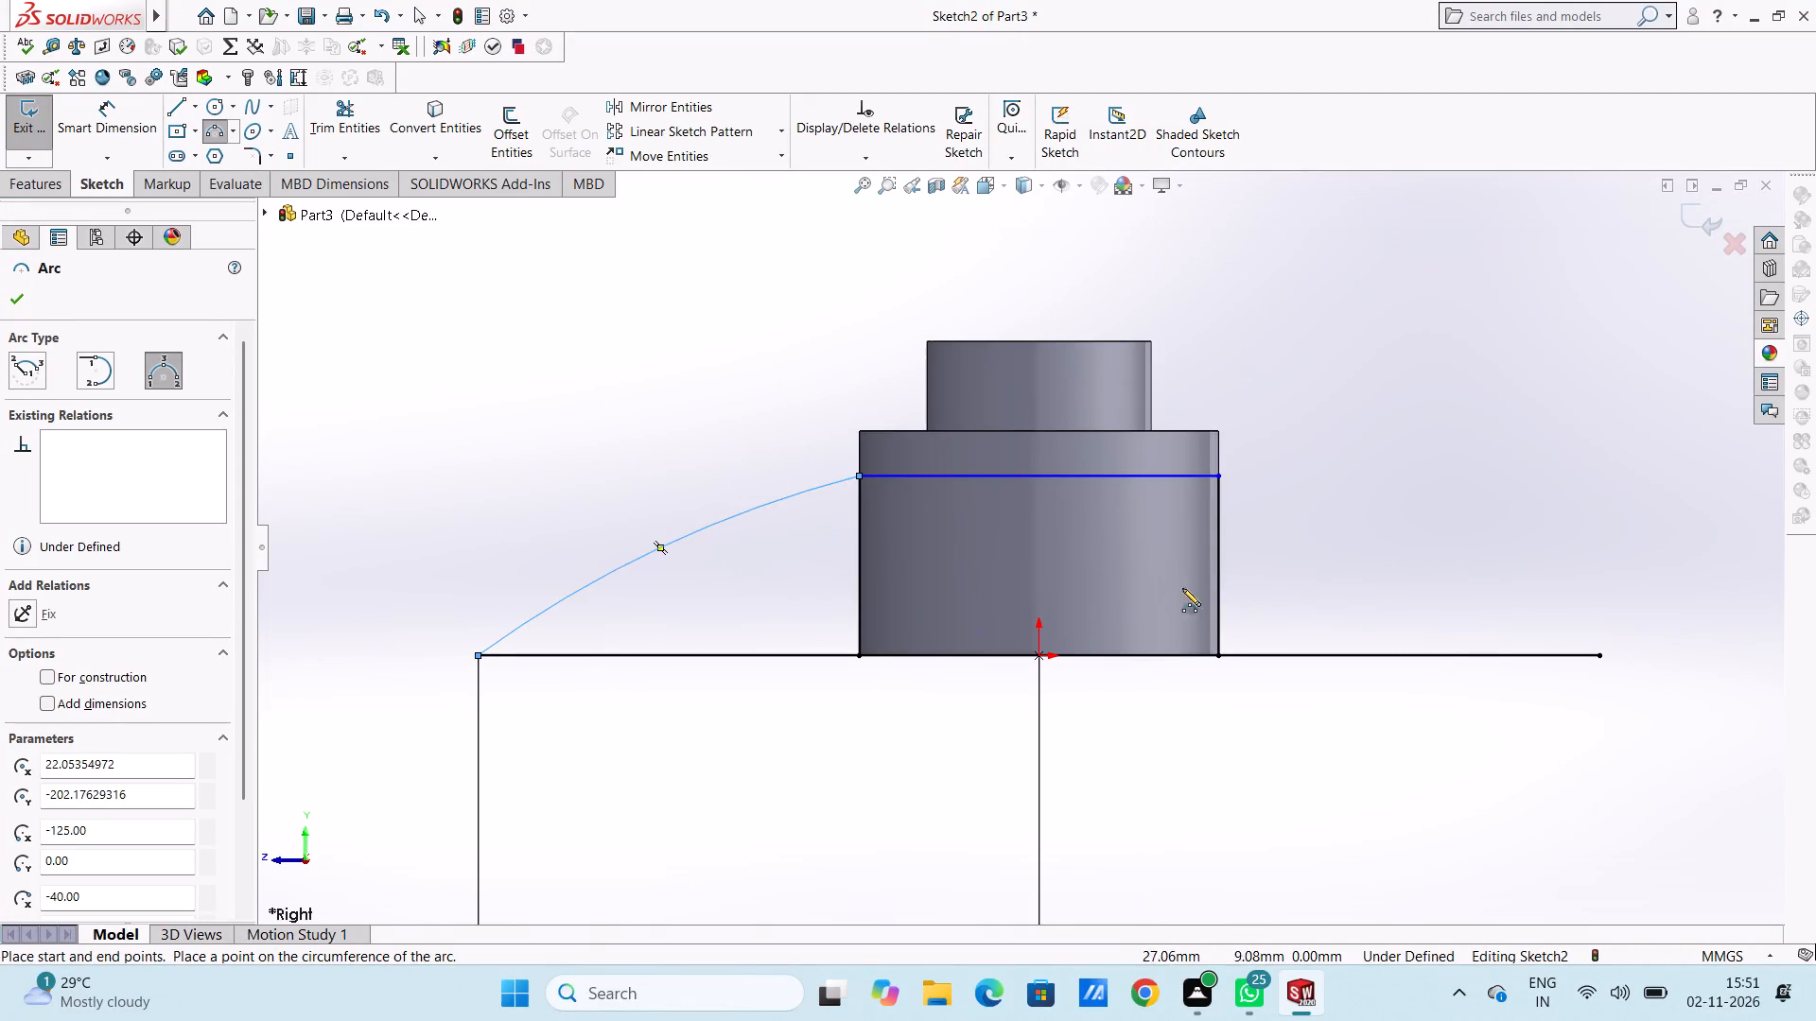
left_click(1222, 476)
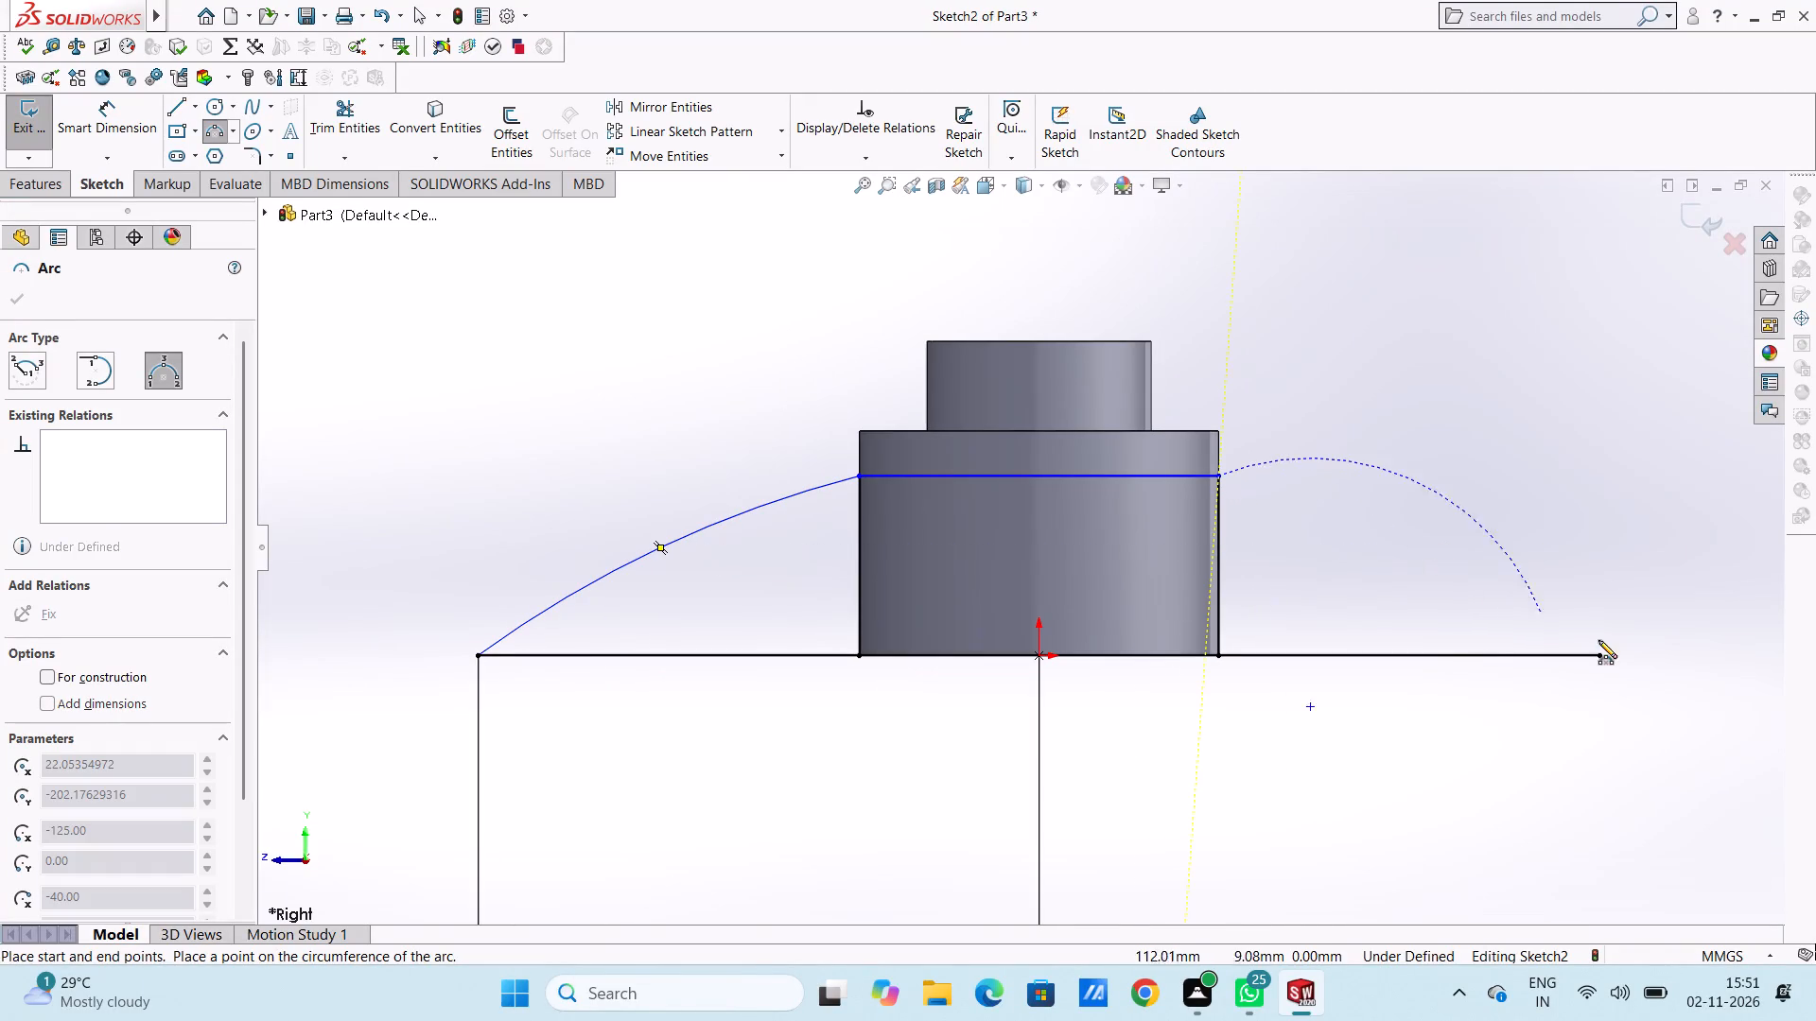
left_click(1600, 655)
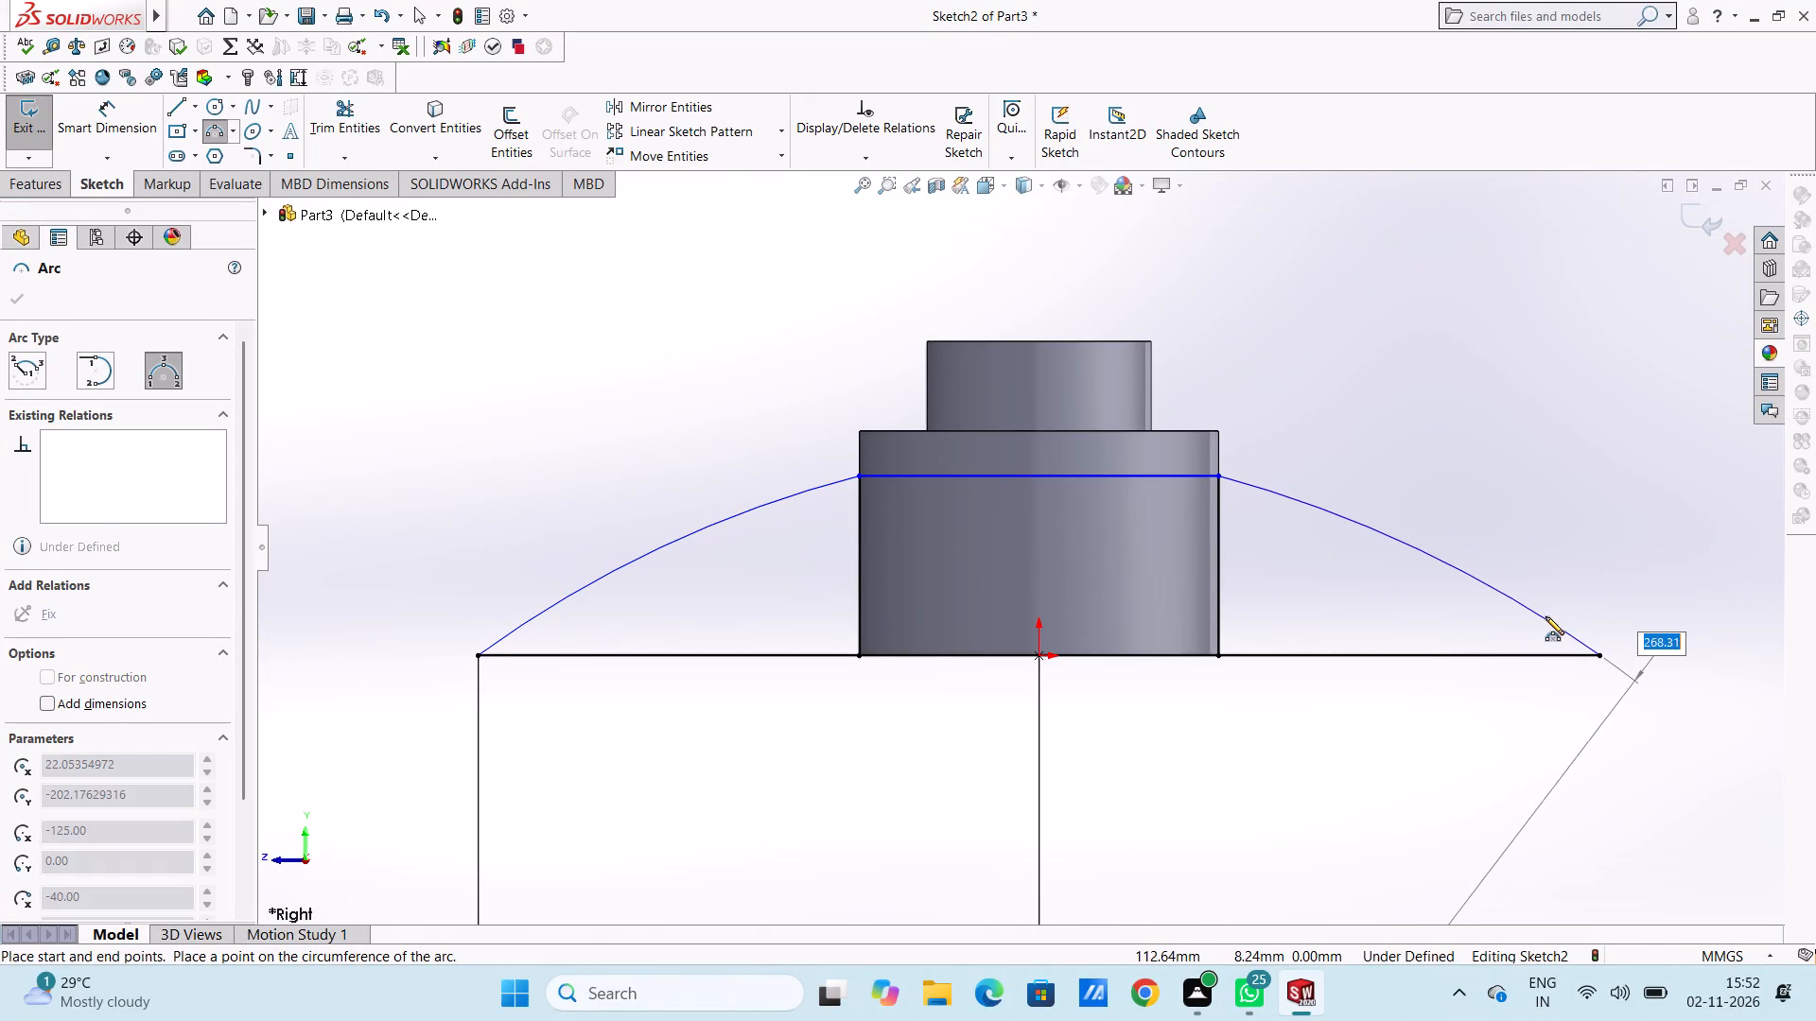
type("250")
key("Return")
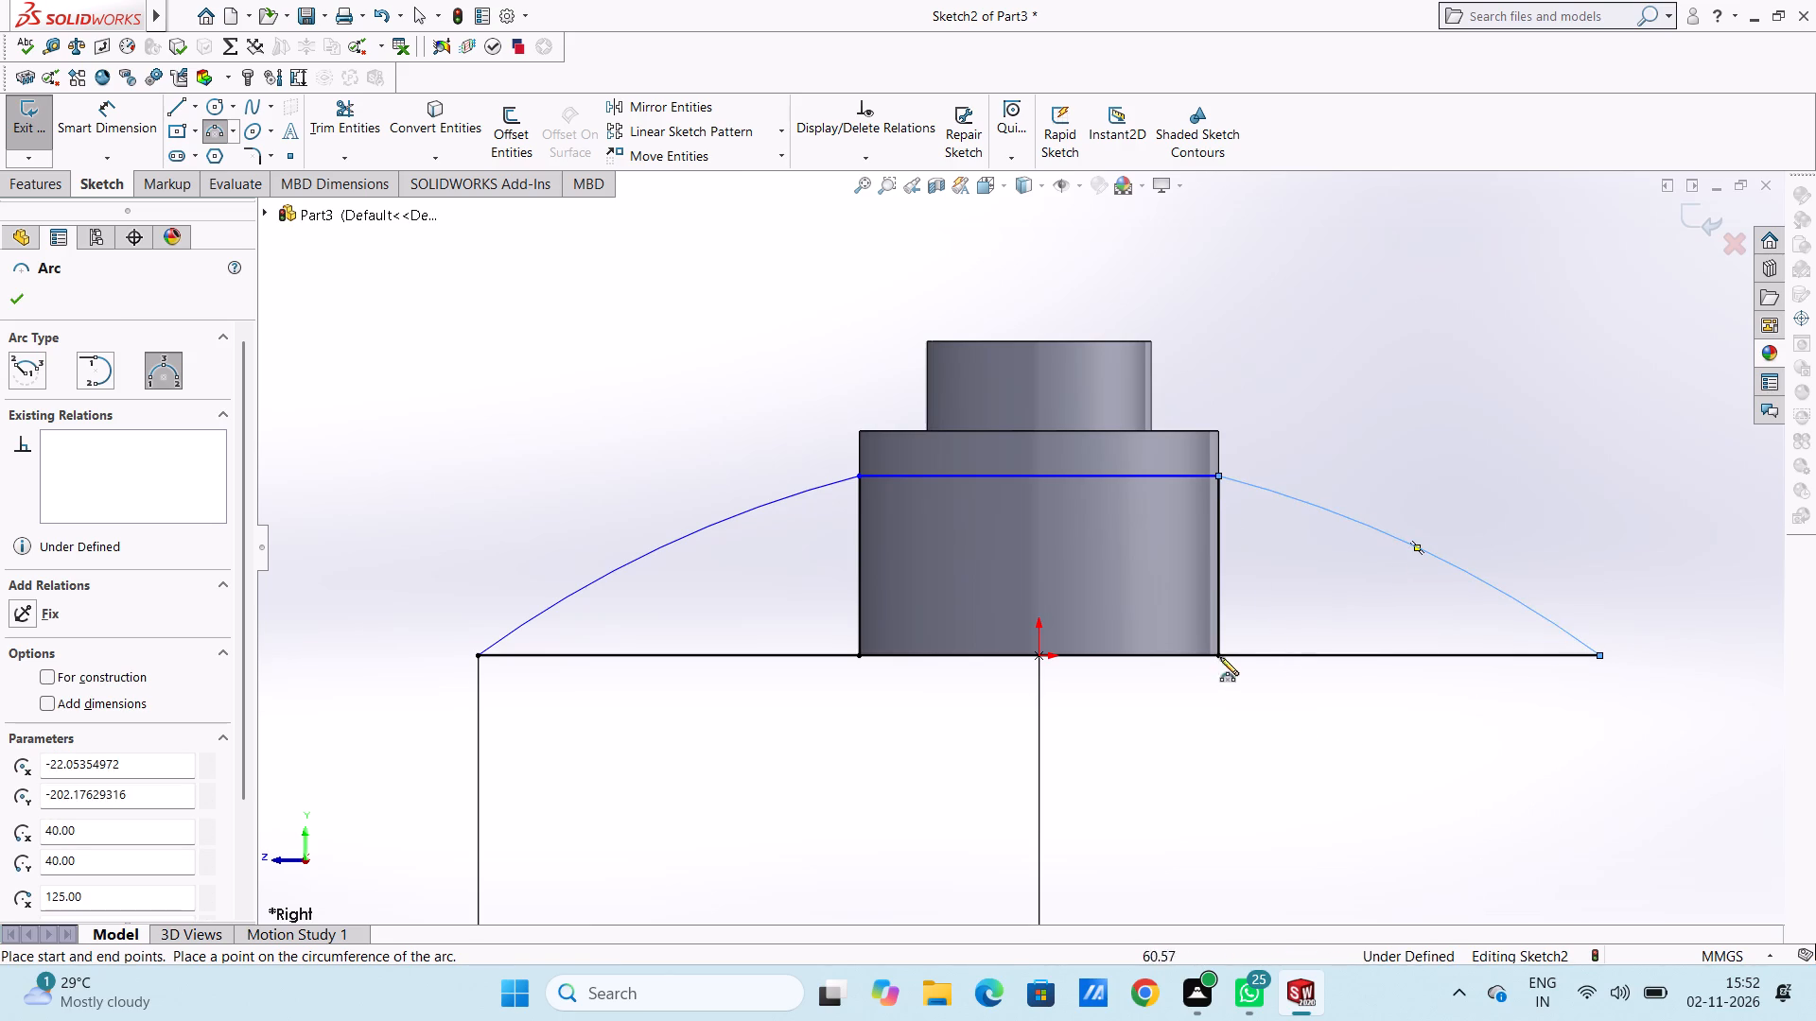
scroll(1092, 581, "up", 1)
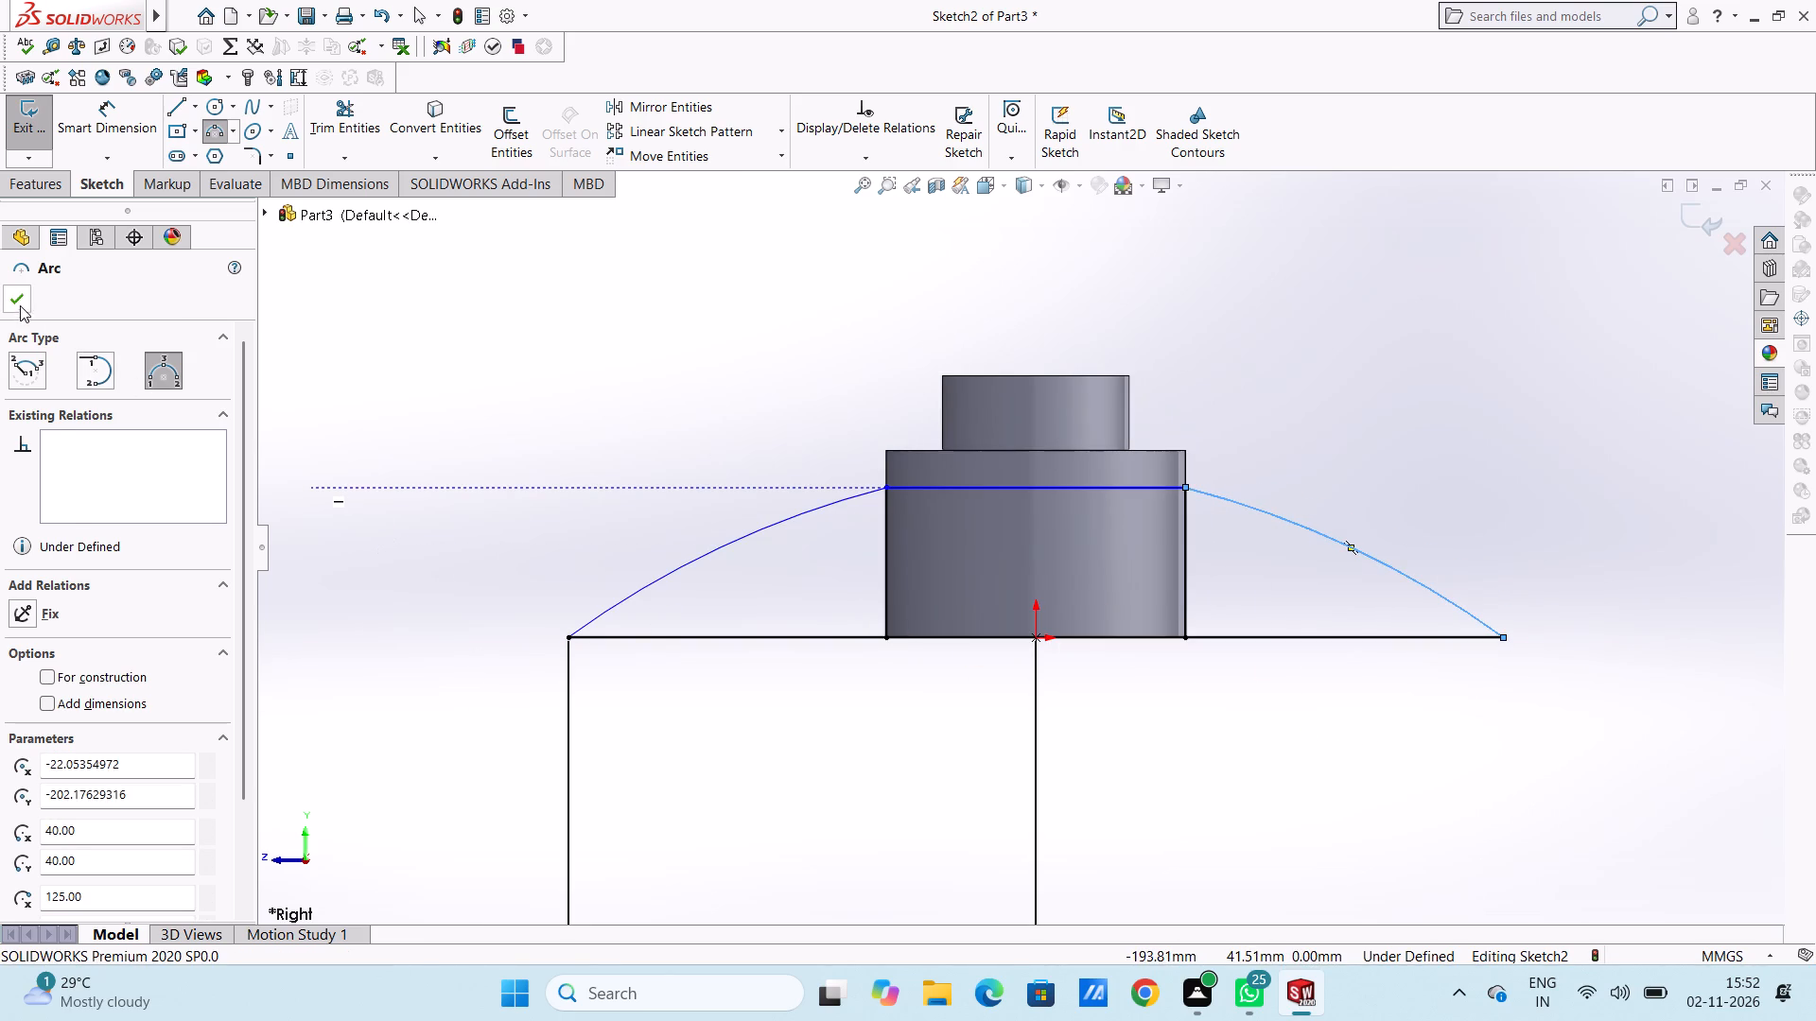
left_click(18, 302)
left_click(559, 396)
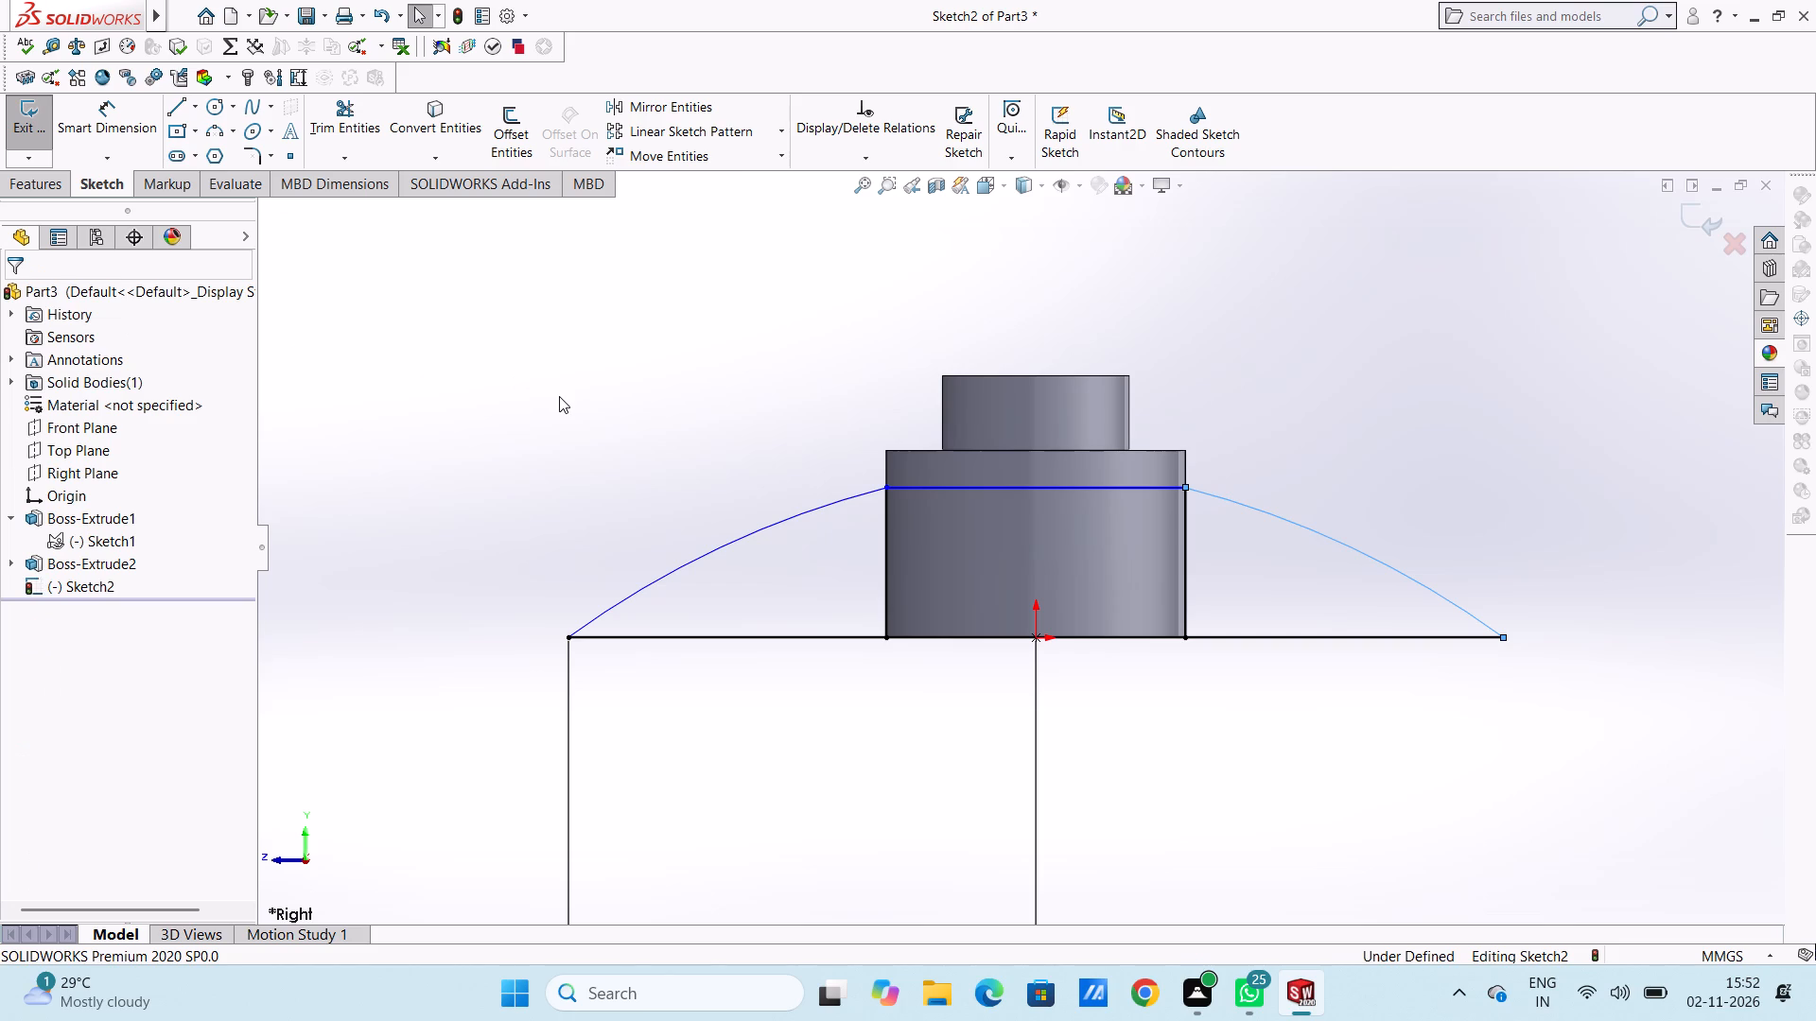
Add radius dimensions to the left and right arcs, placing each above its arc.
left_click(110, 112)
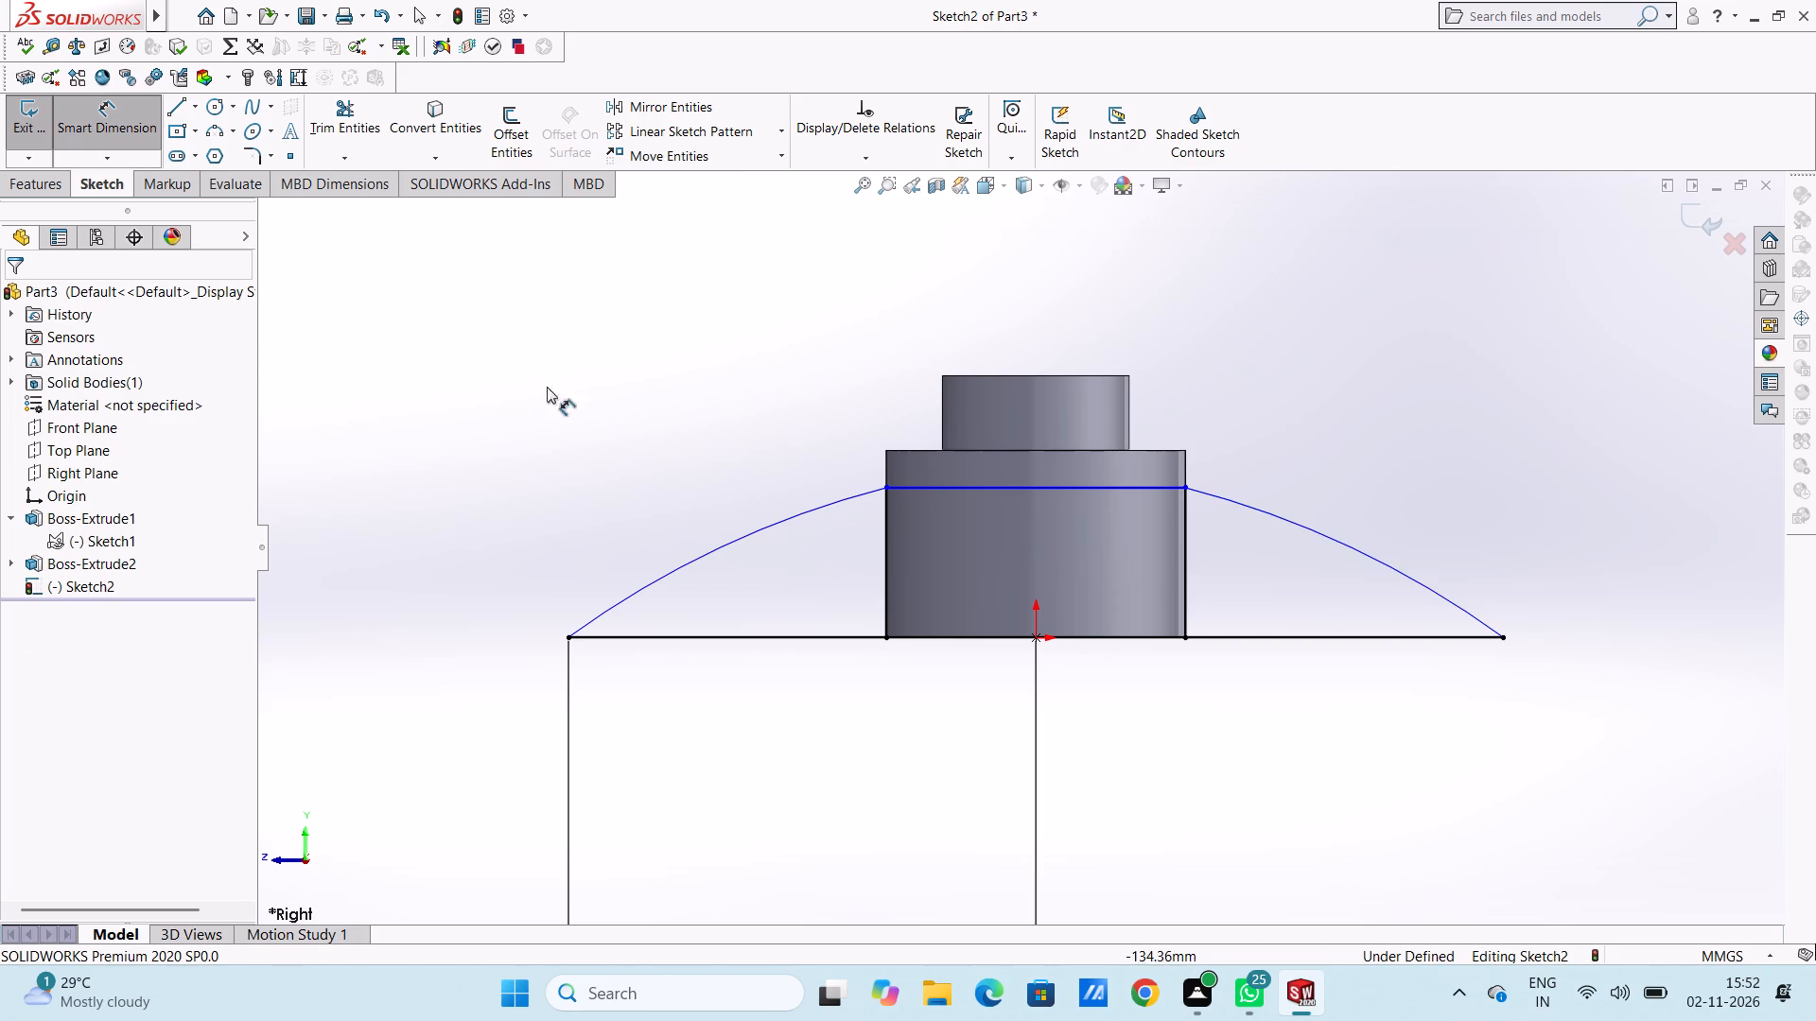
left_click(718, 547)
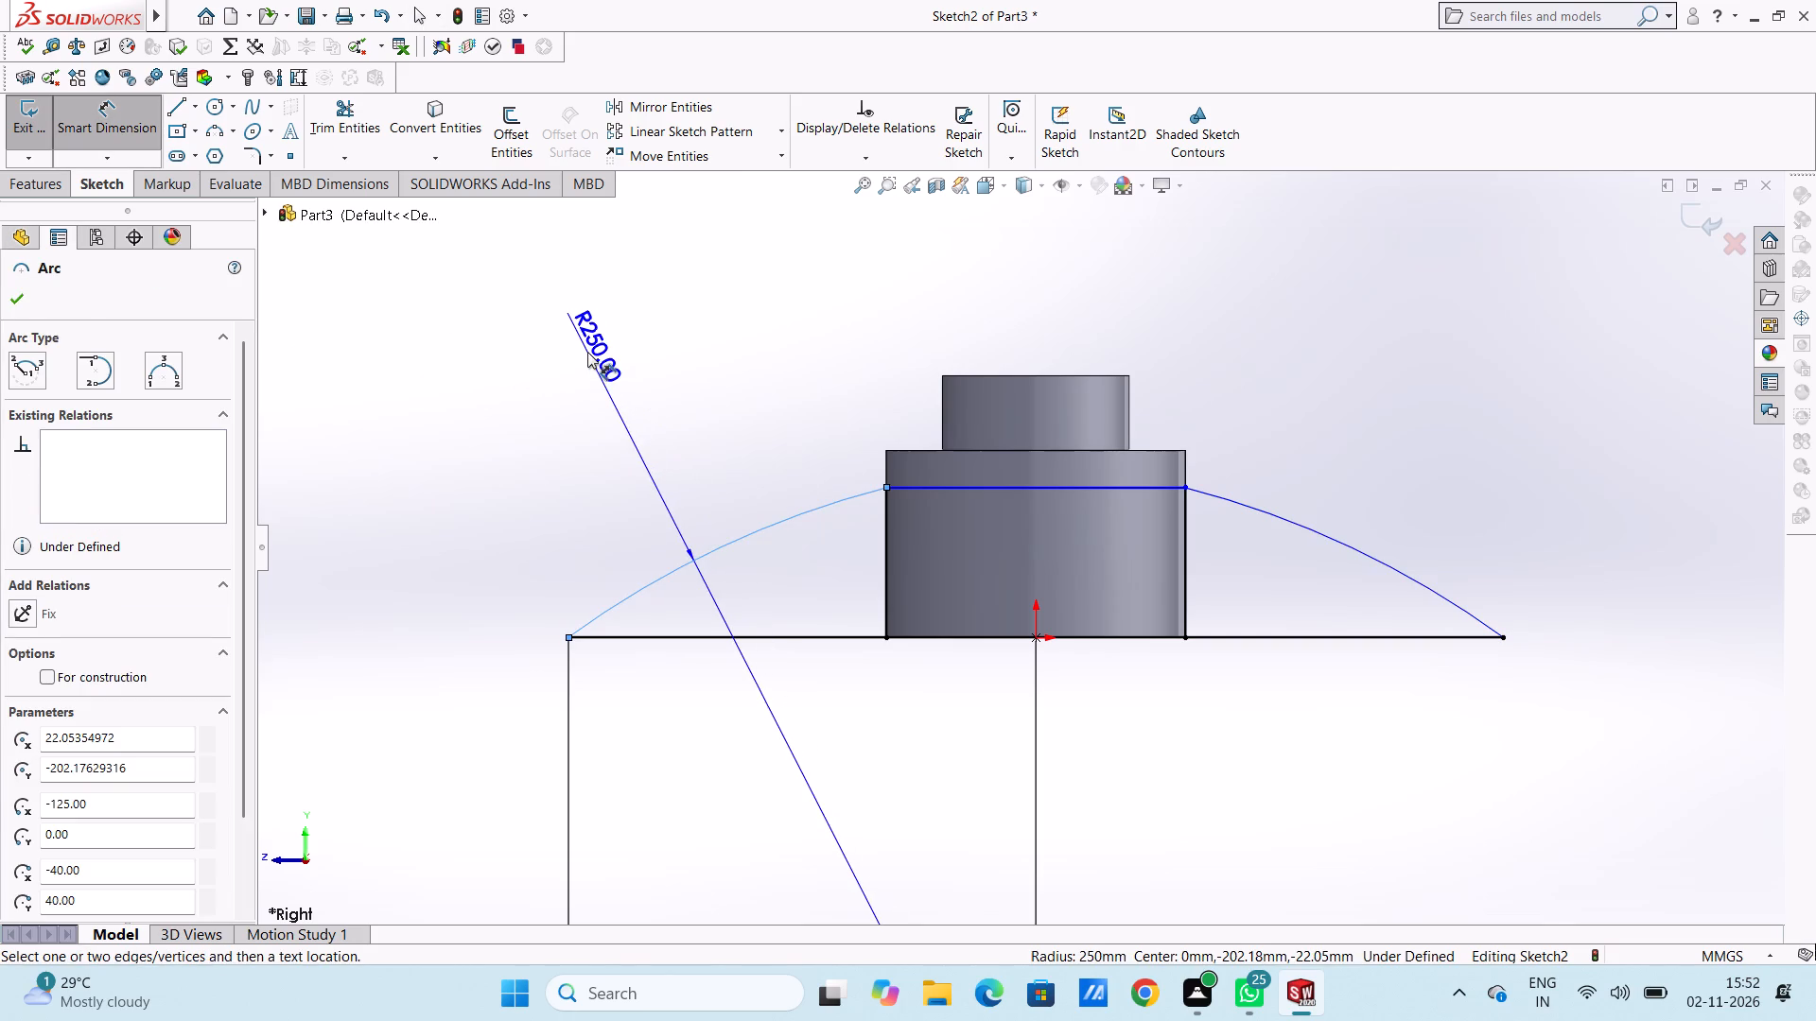
left_click(587, 351)
left_click(506, 318)
left_click(463, 328)
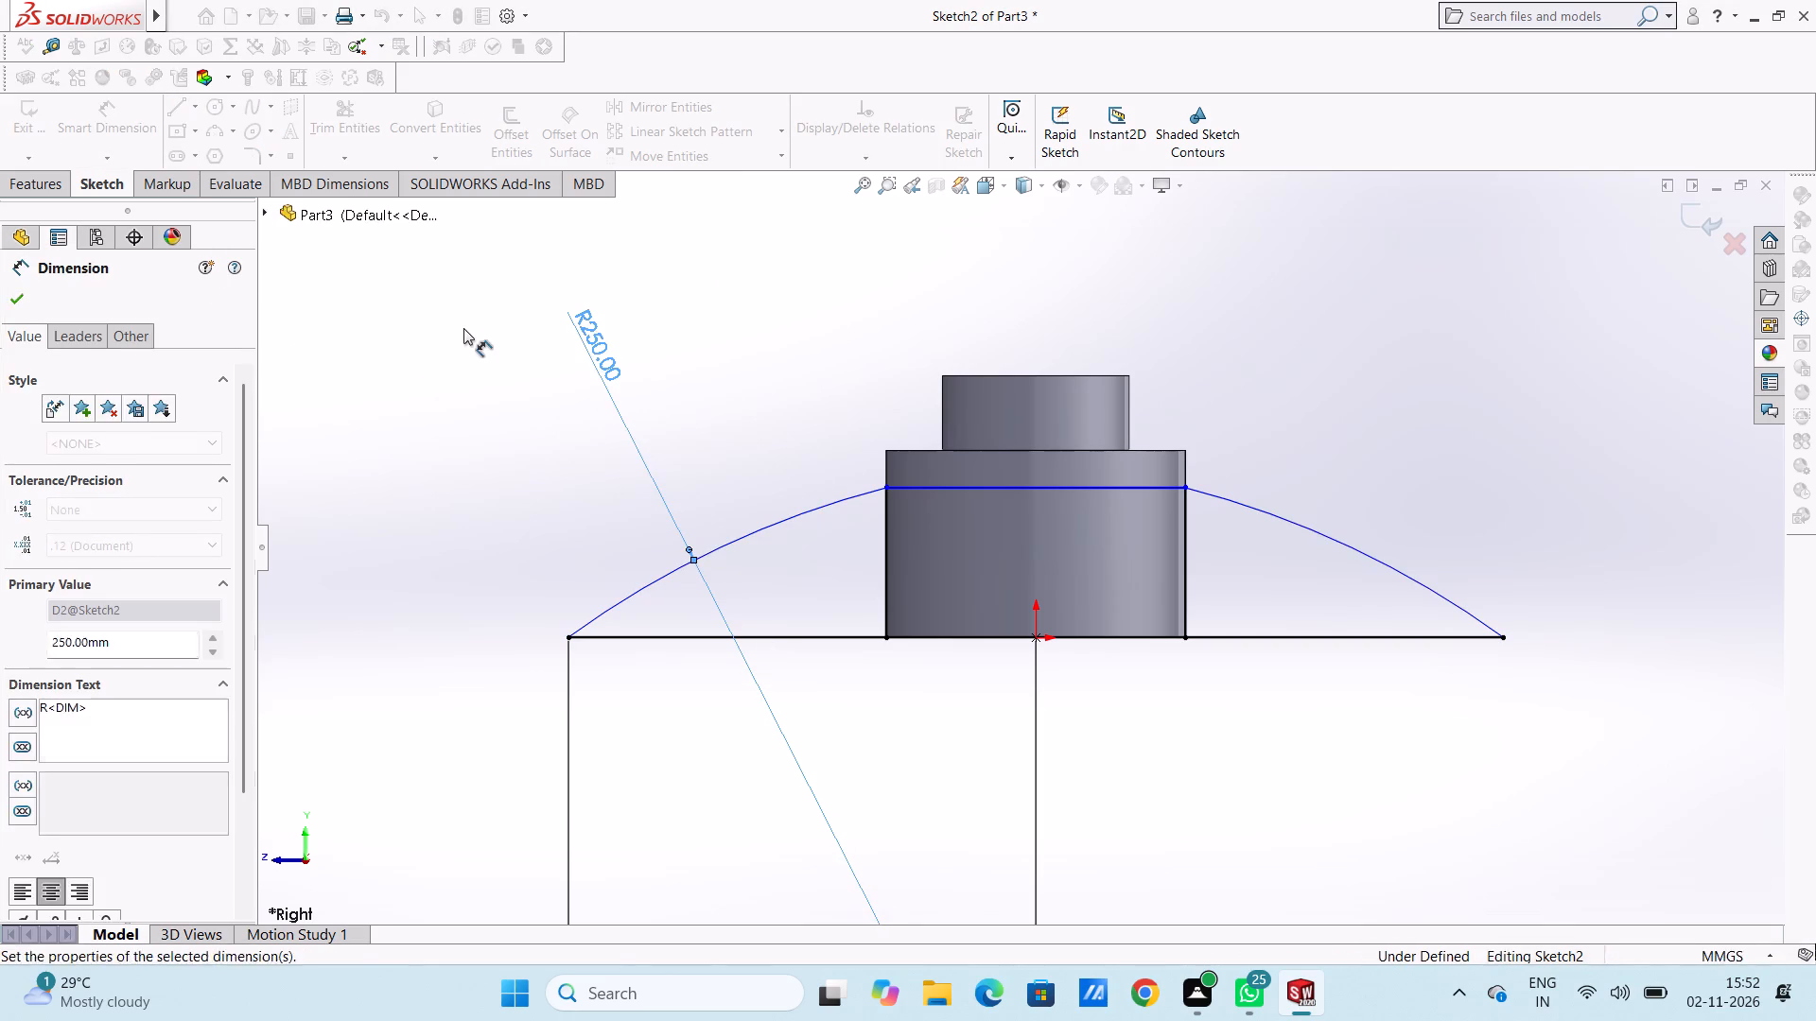
left_click(1288, 522)
left_click(1403, 368)
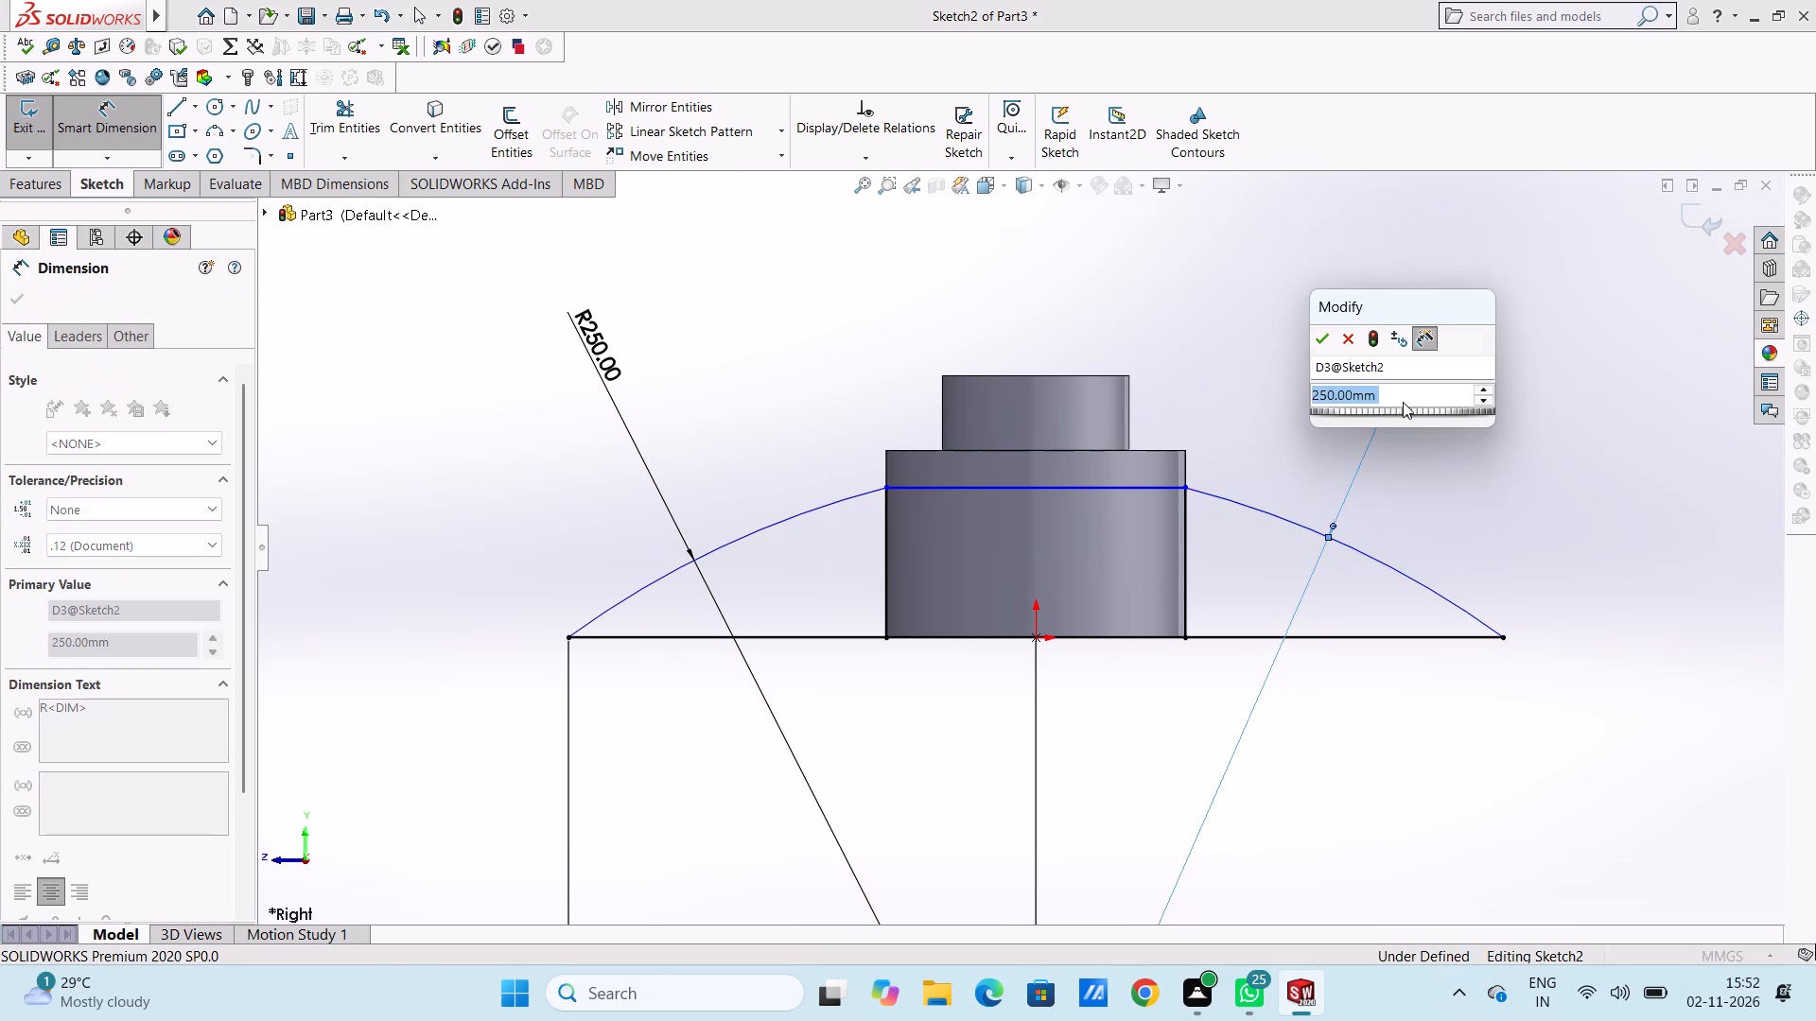
left_click(1324, 342)
left_click(1299, 339)
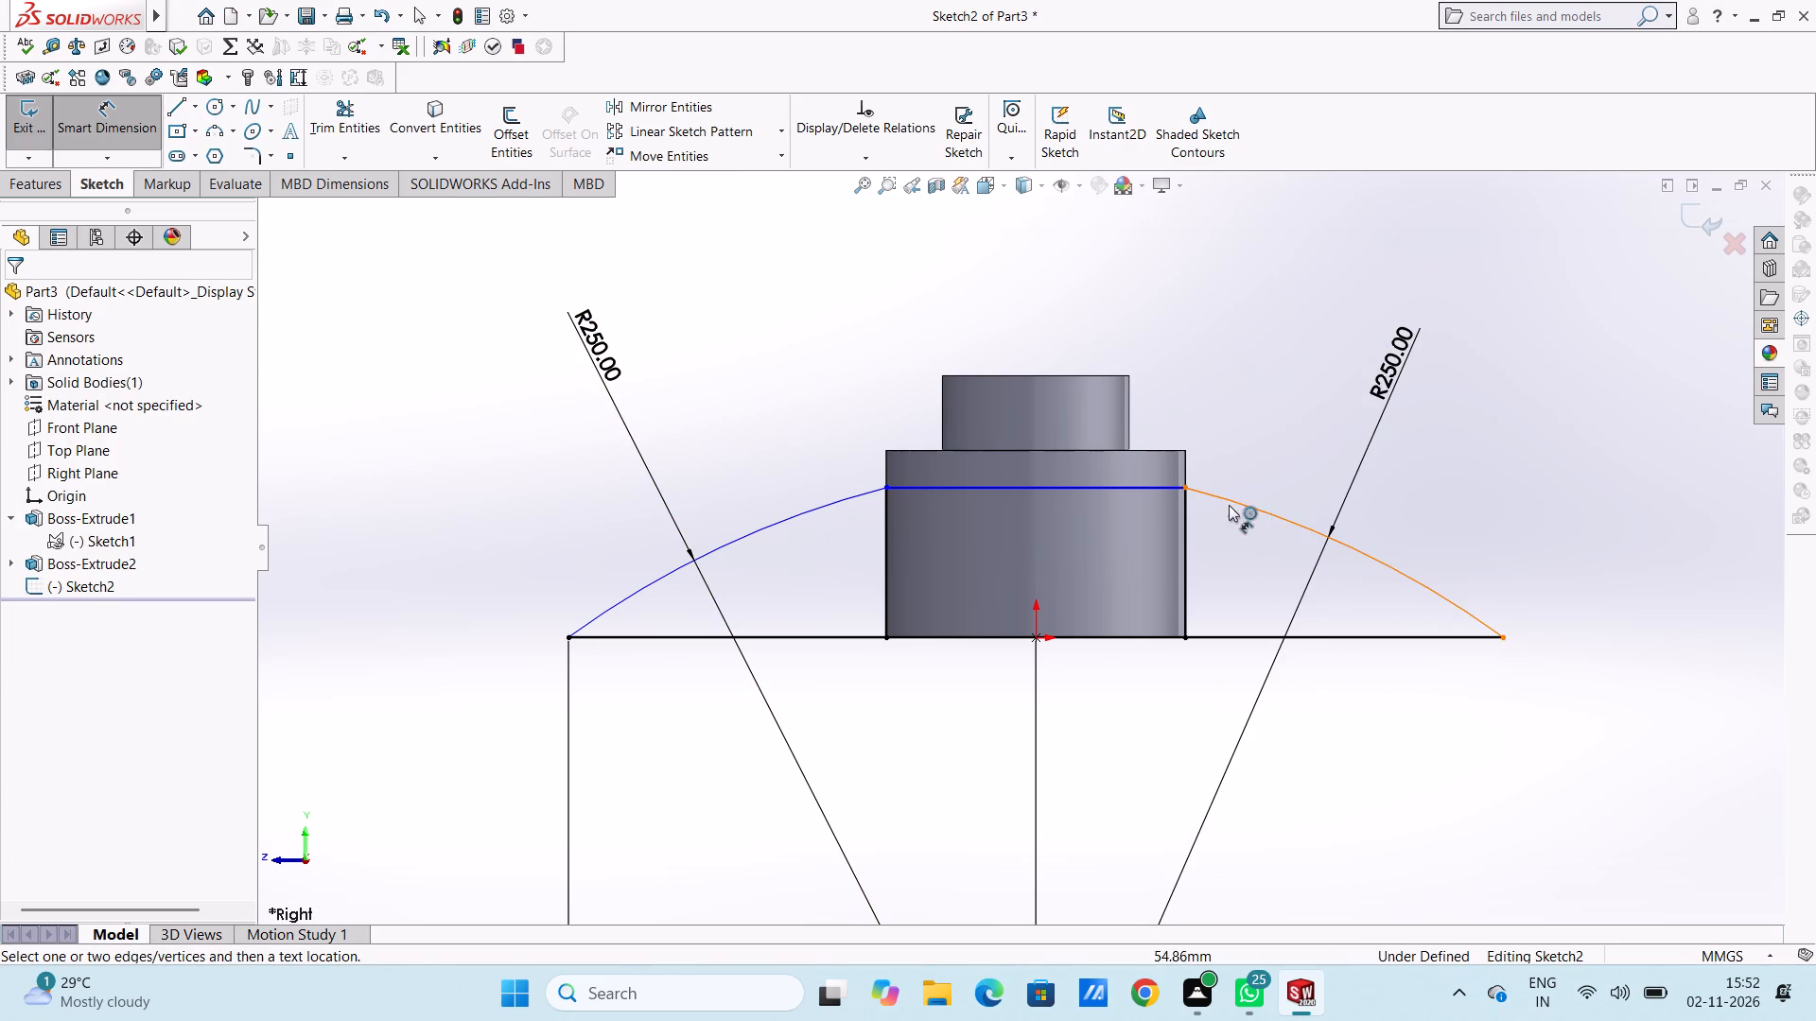
Dimension the height of the right vertical line, placing the dimension beyond the right arc.
left_click(1185, 507)
left_click(1603, 545)
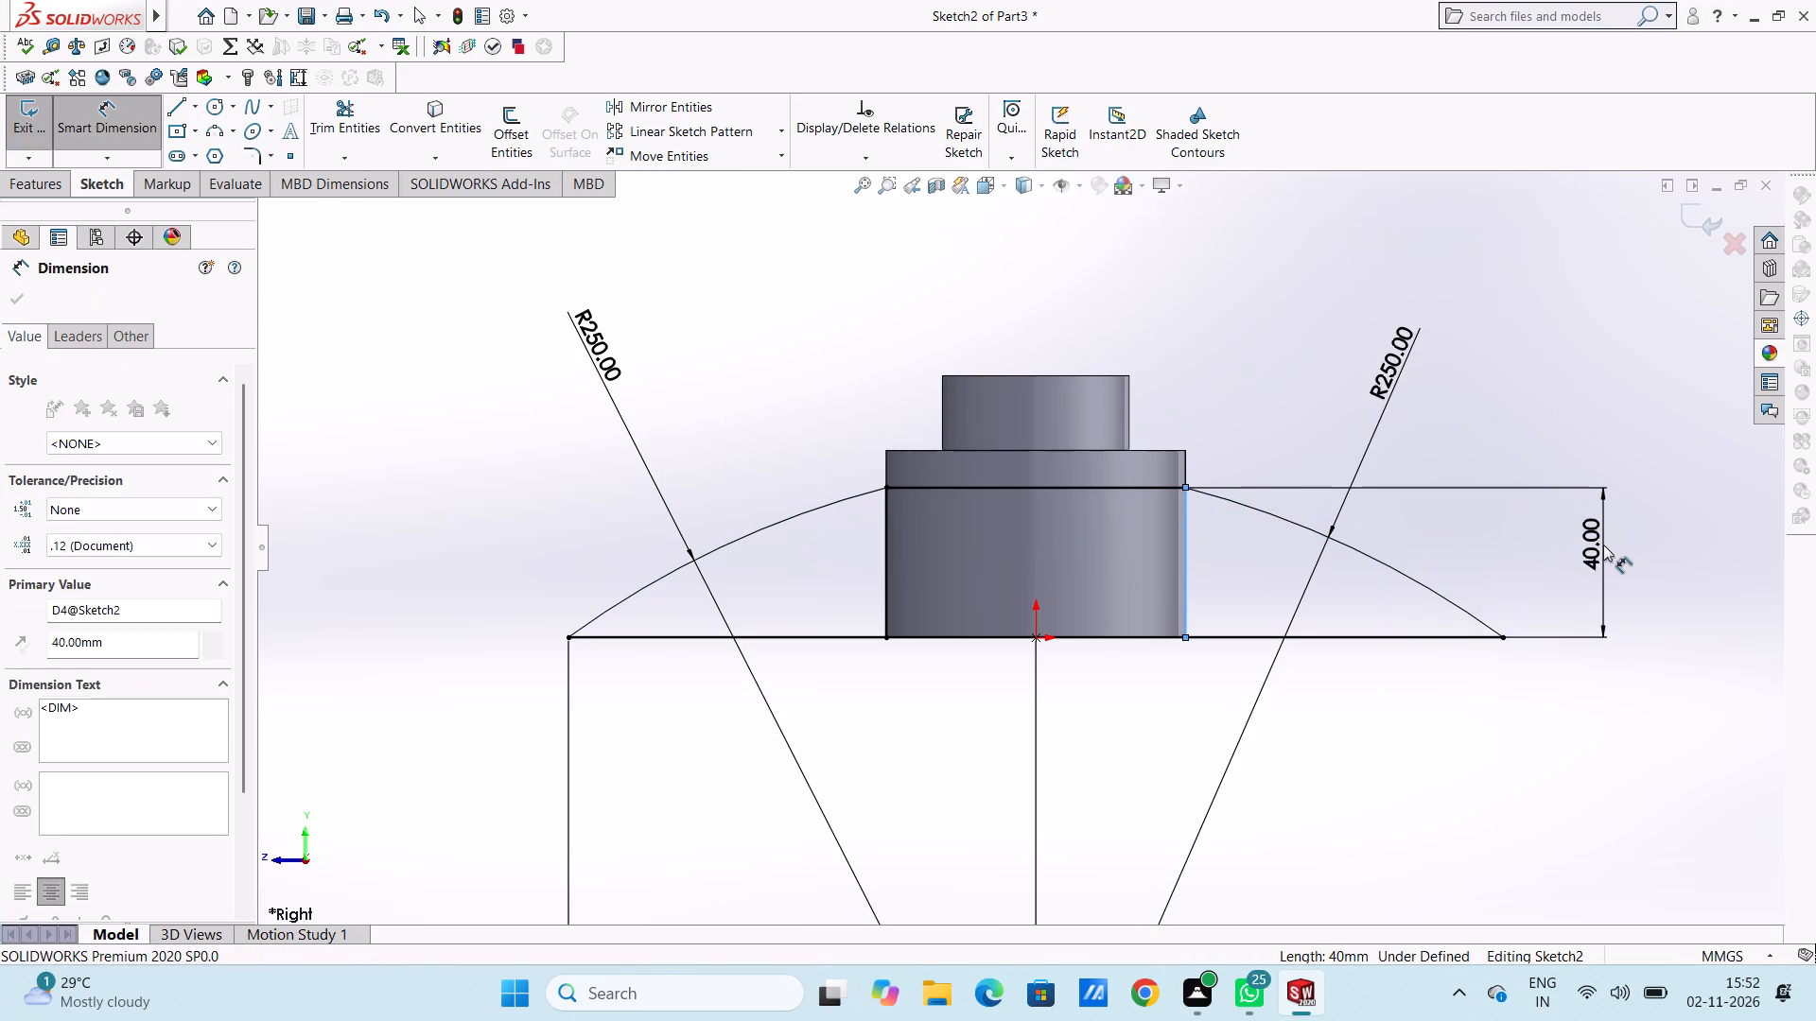
left_click(1521, 511)
left_click(1483, 434)
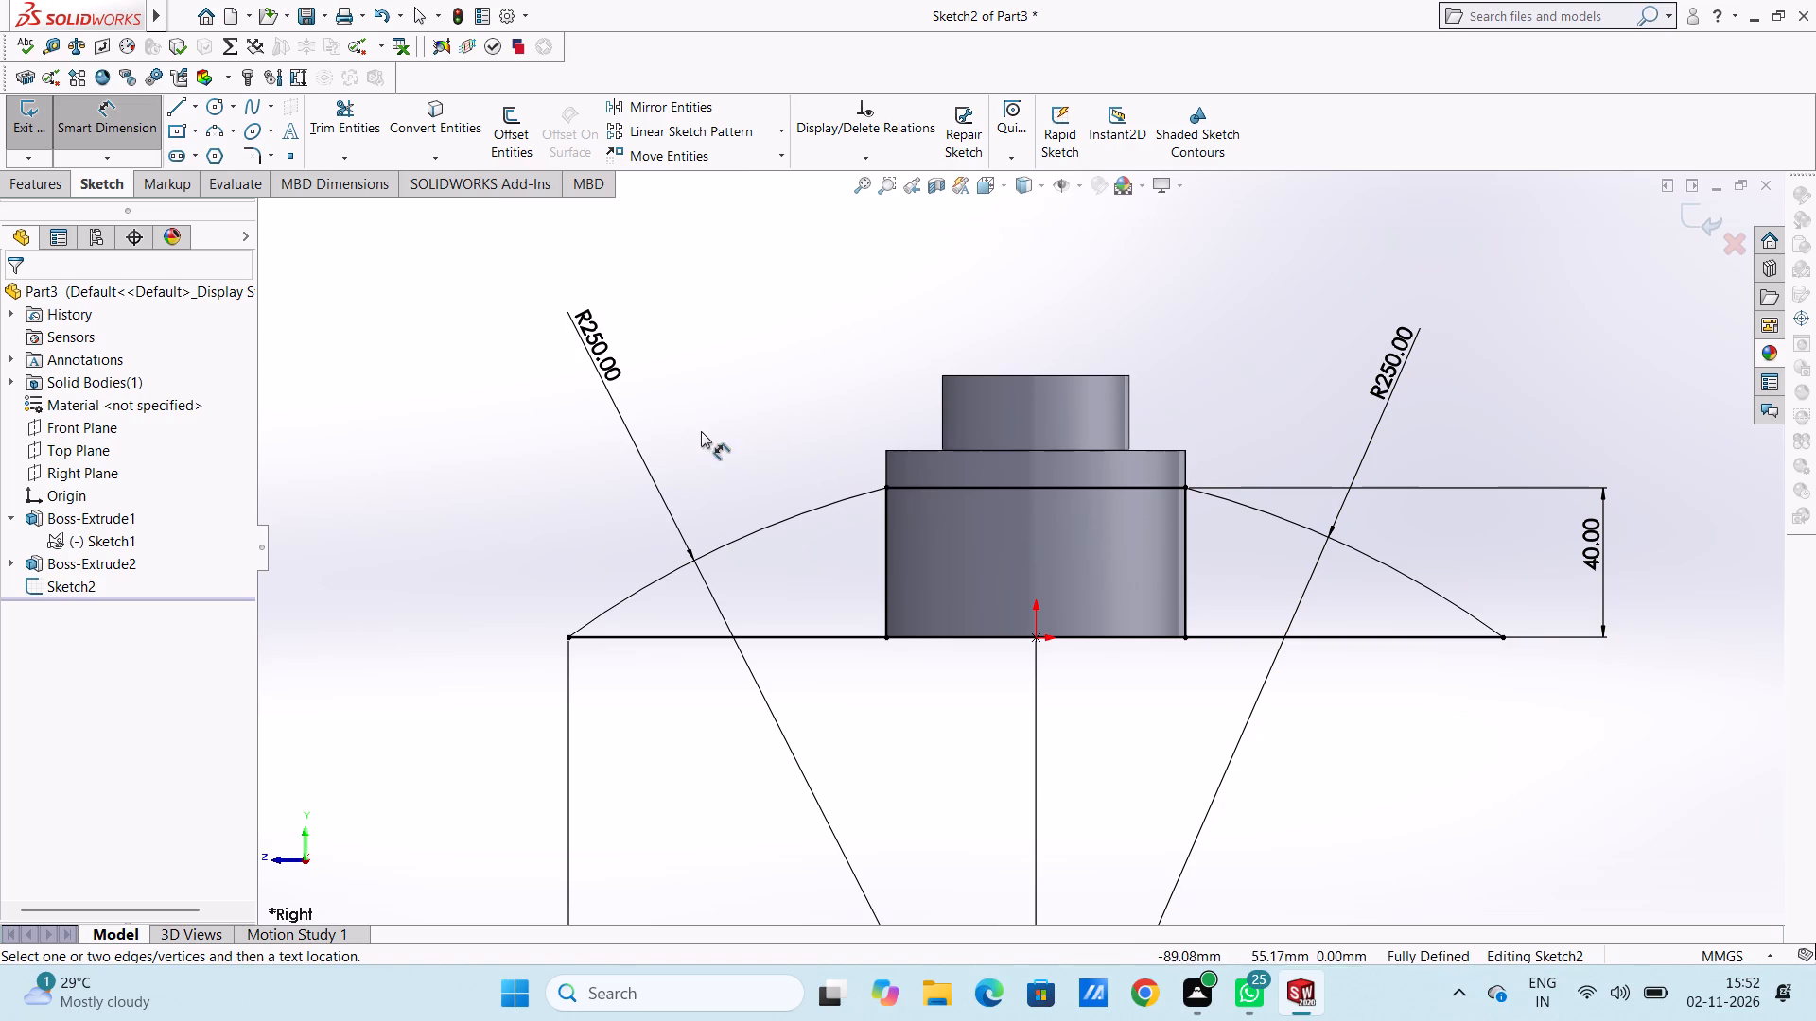
Trim away the 80 mm top line and the base line's middle section between the two vertical lines.
left_click(328, 116)
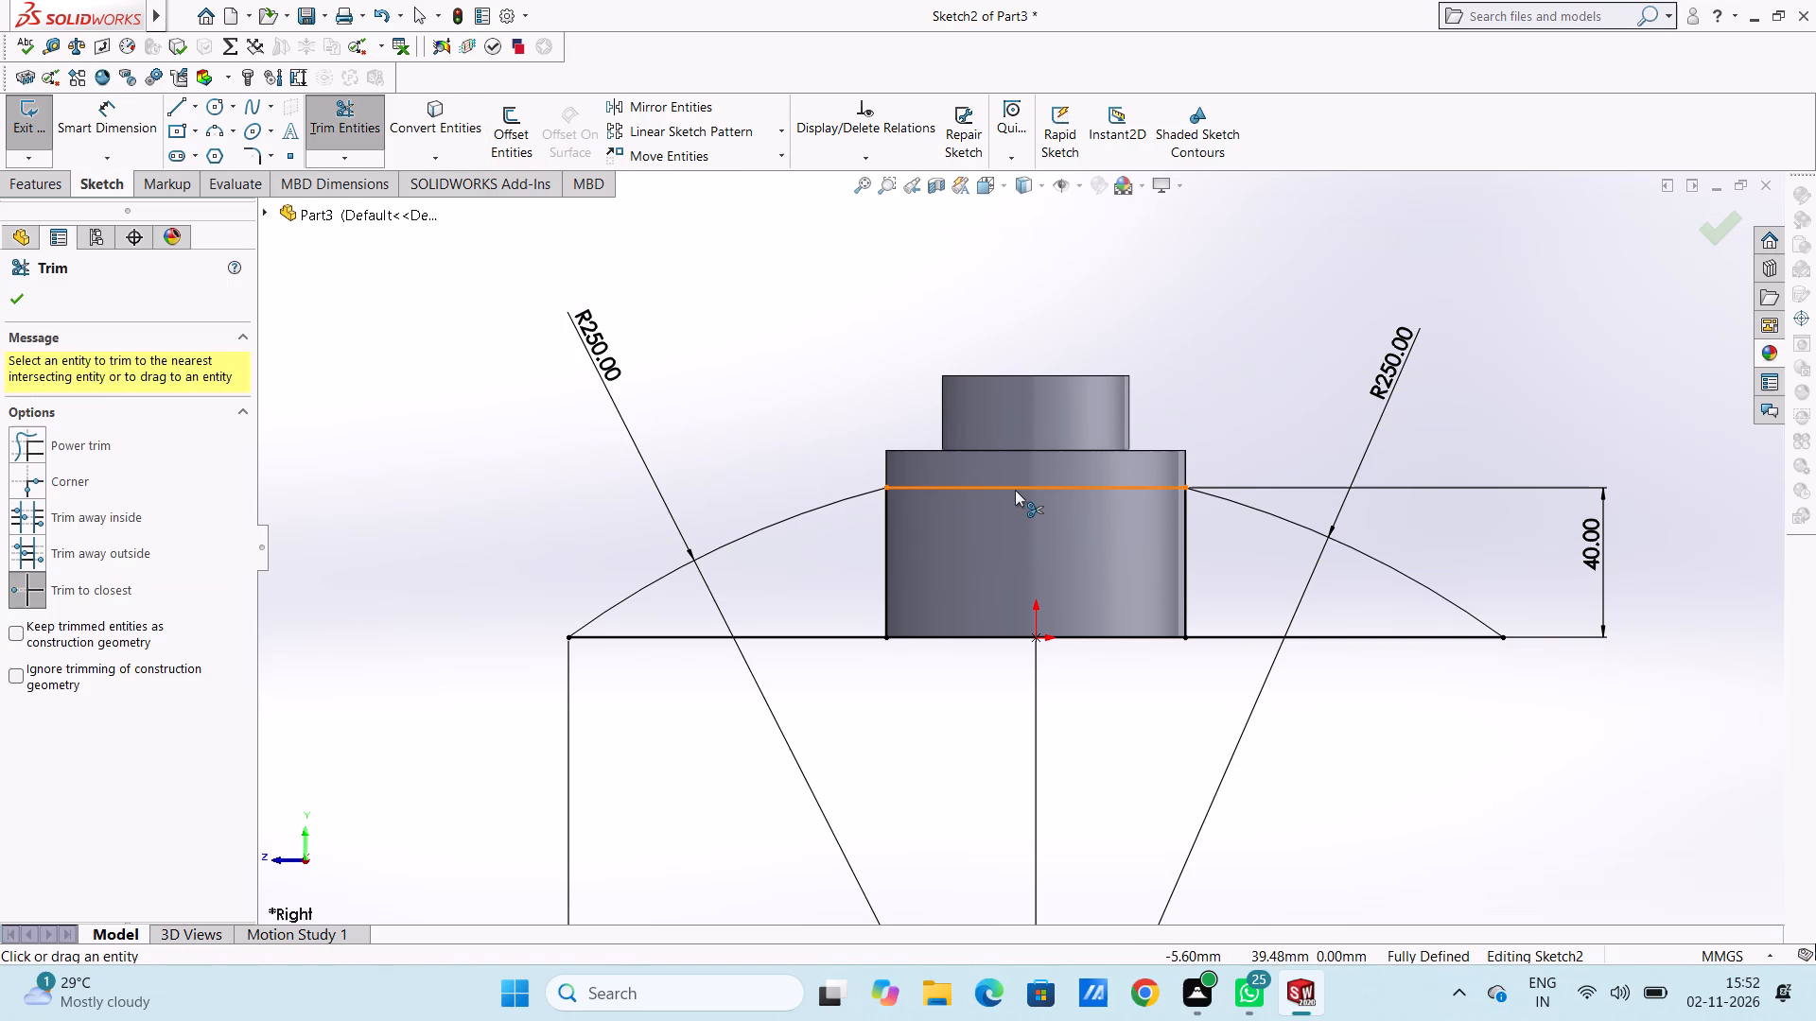
left_click(1015, 490)
left_click(987, 641)
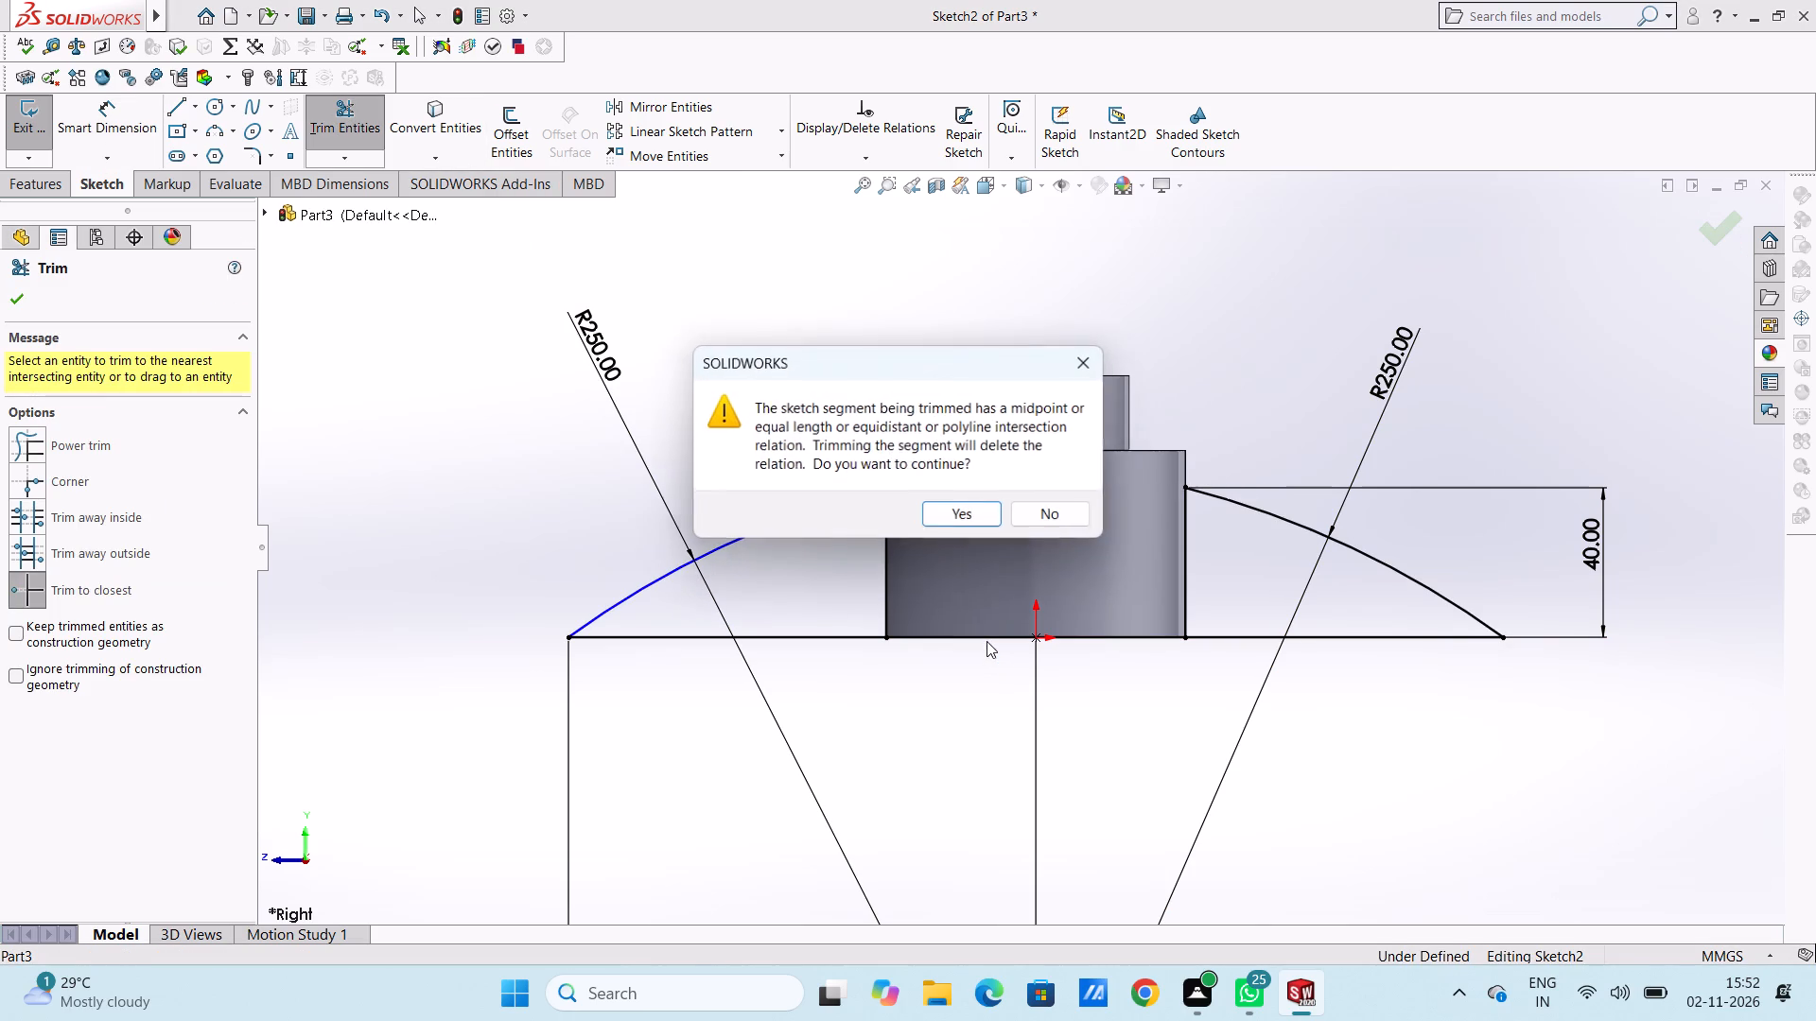
left_click(947, 521)
left_click(948, 640)
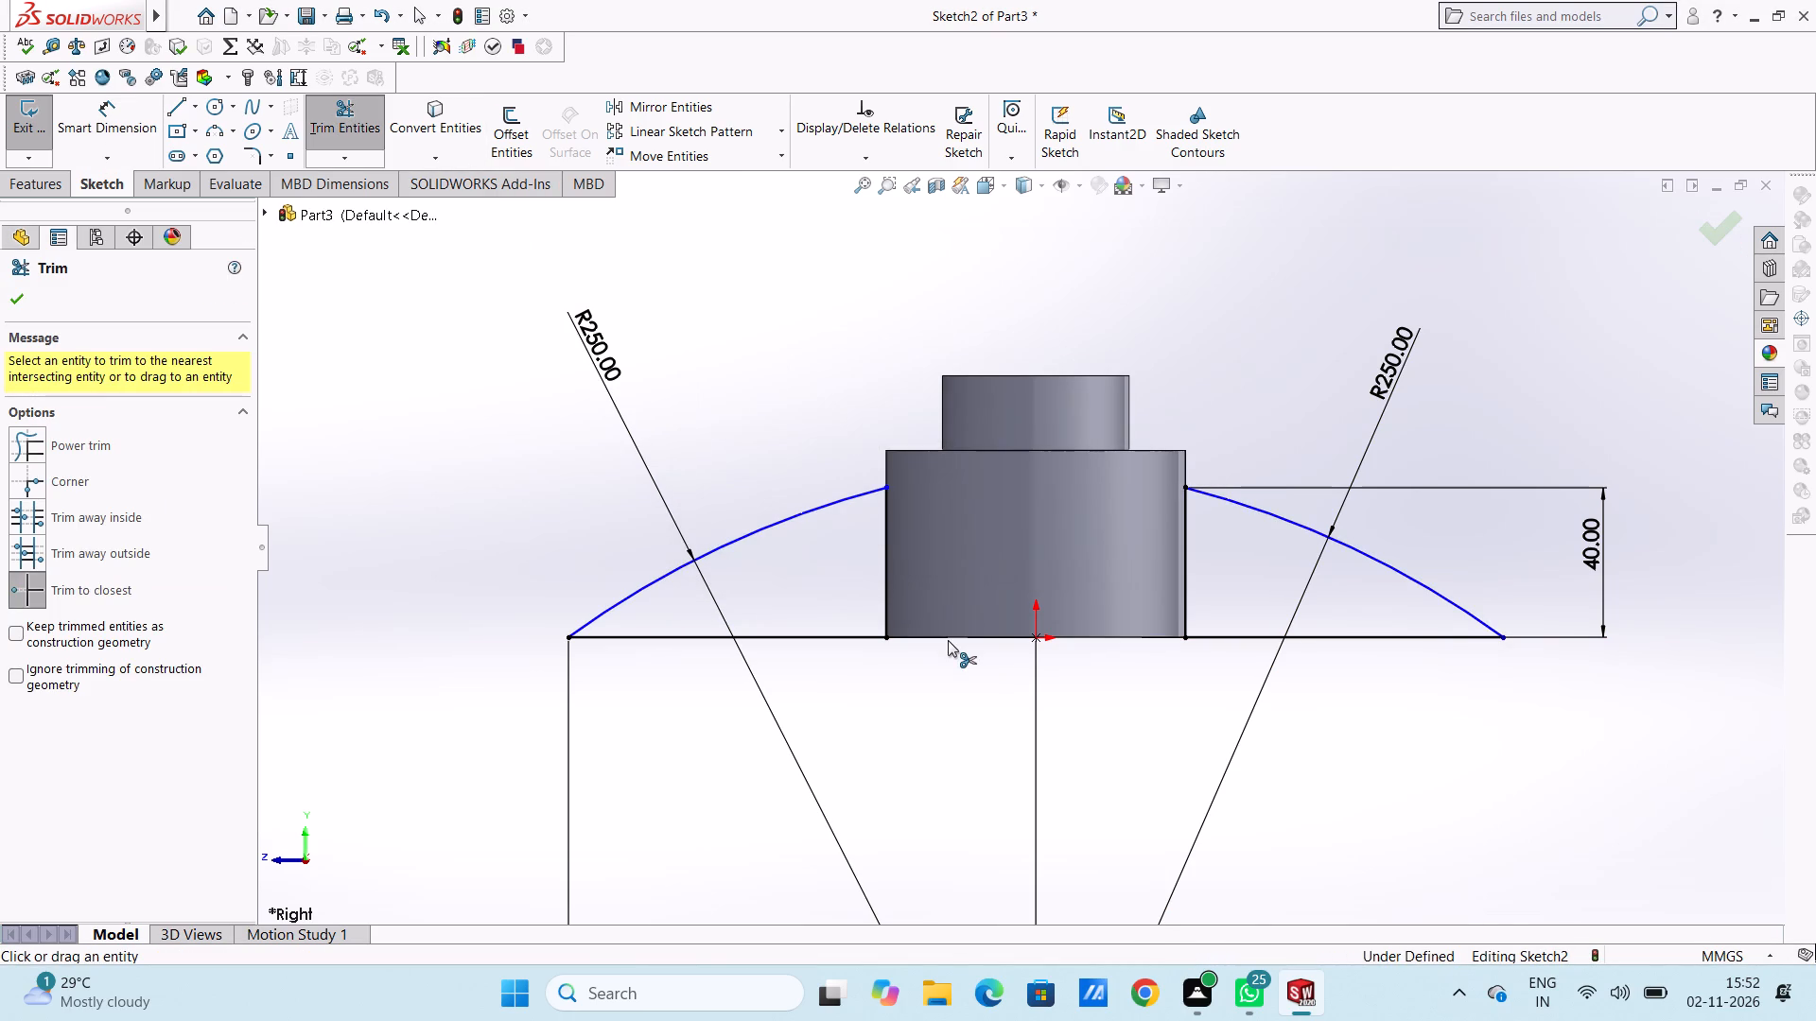
double_click(964, 632)
left_click(985, 645)
left_click(993, 637)
left_click(1008, 631)
left_click_drag(1008, 625, 999, 614)
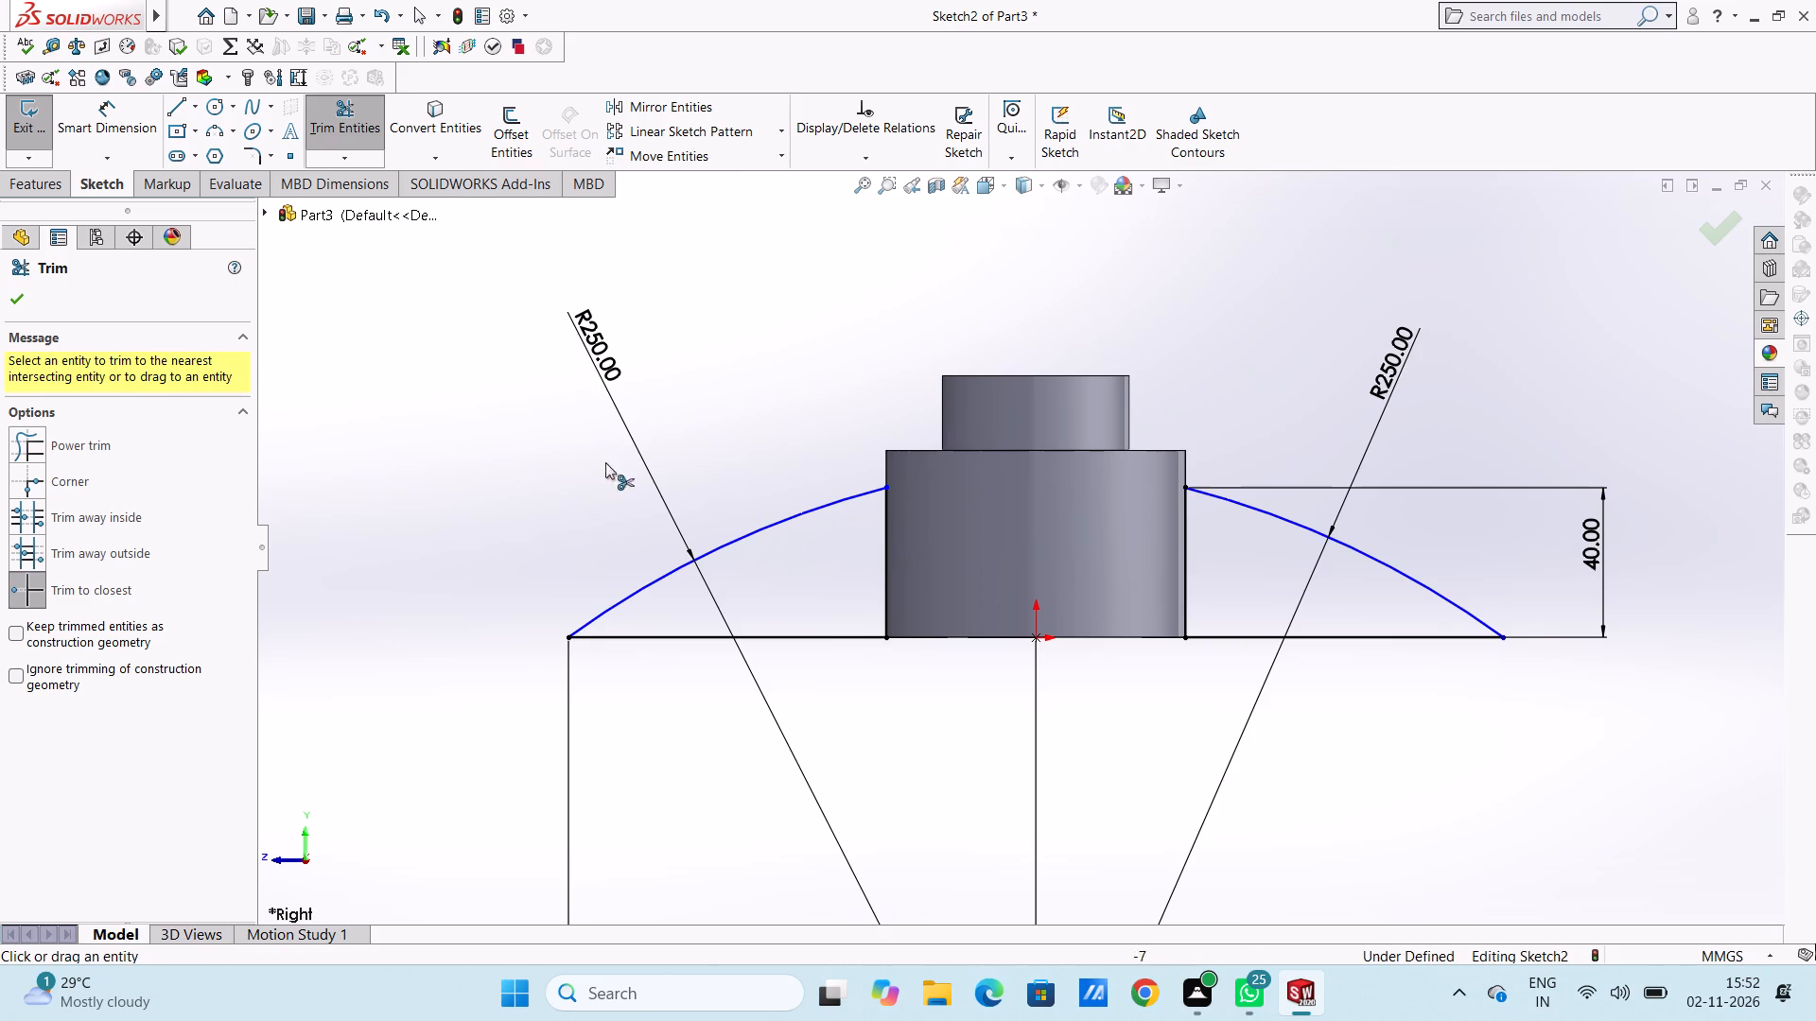
left_click(18, 296)
left_click(622, 450)
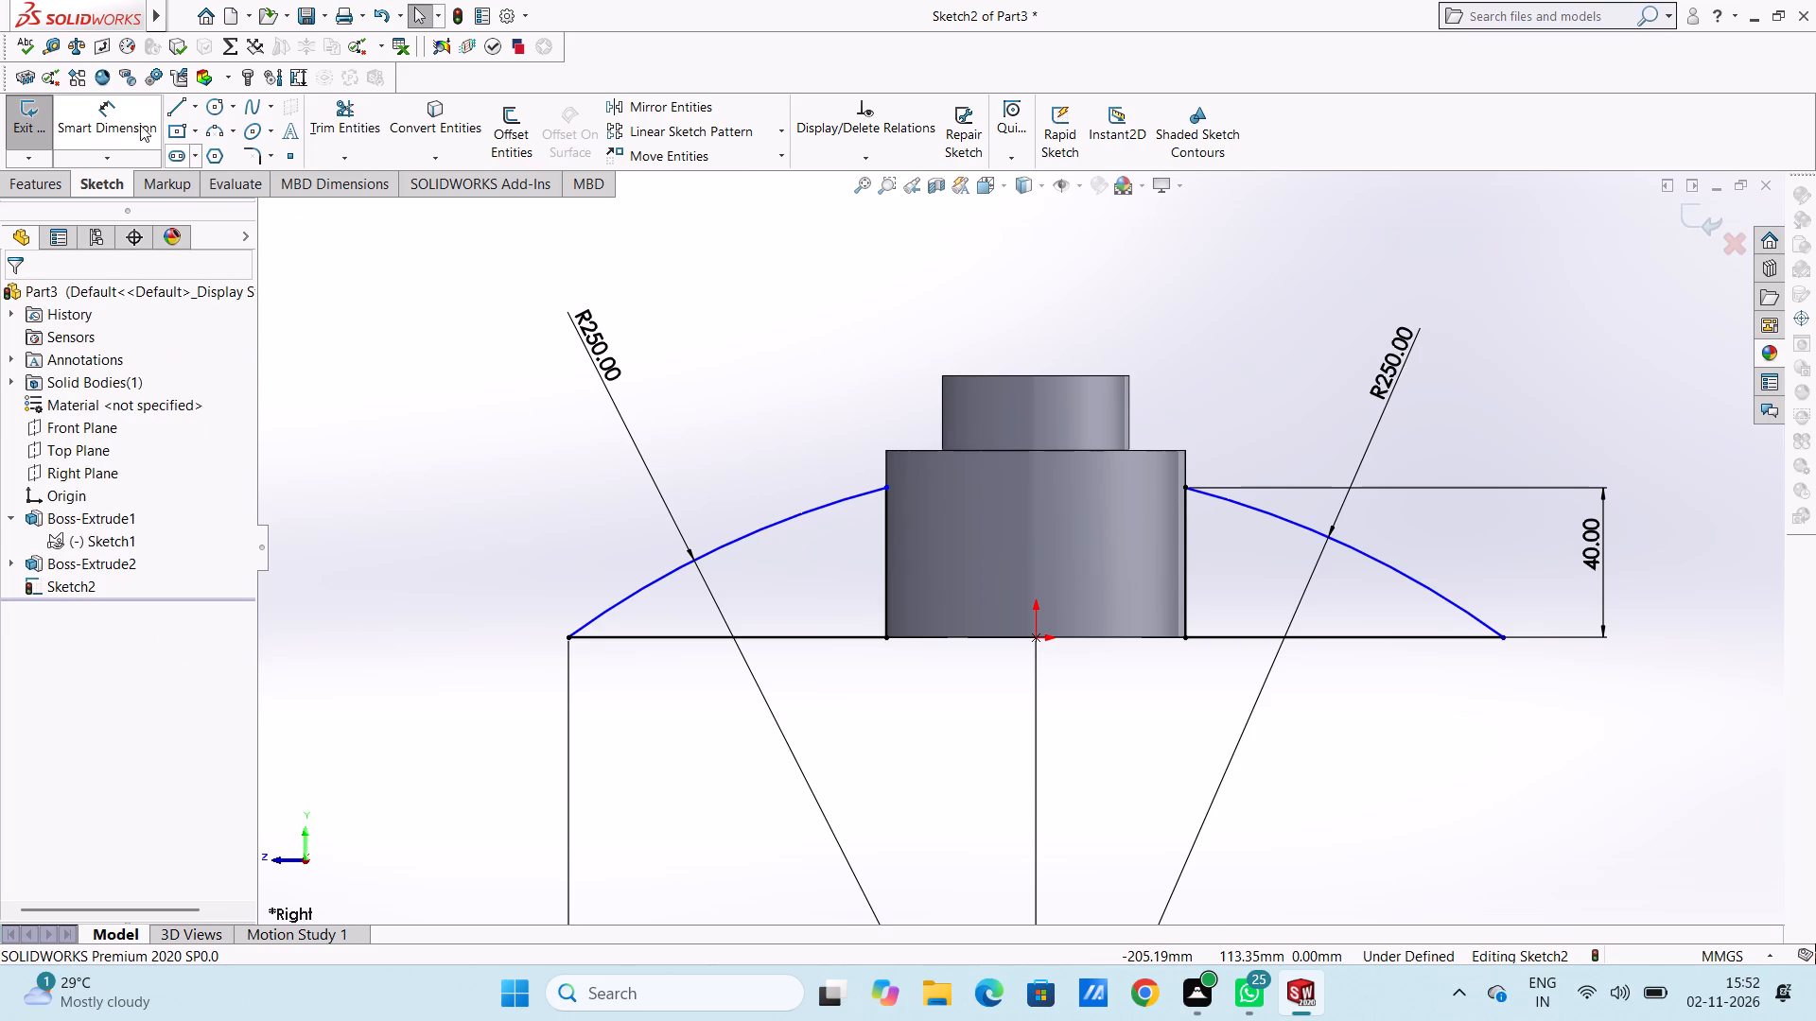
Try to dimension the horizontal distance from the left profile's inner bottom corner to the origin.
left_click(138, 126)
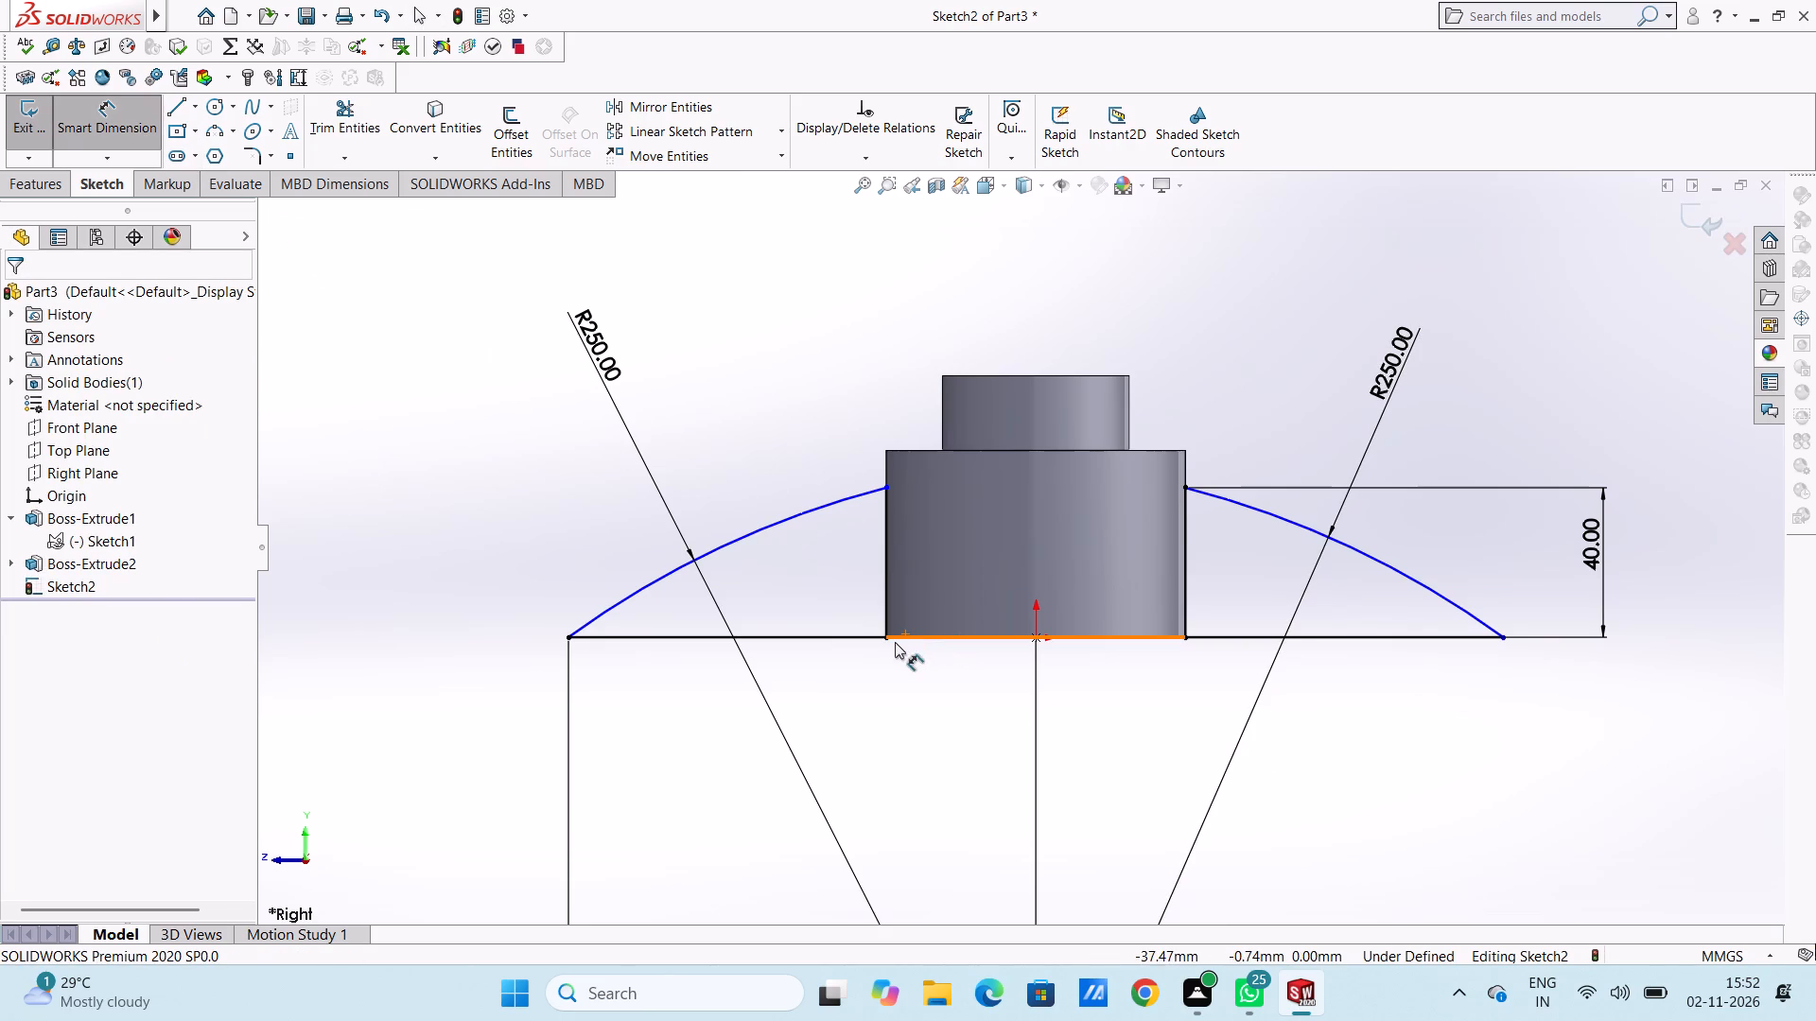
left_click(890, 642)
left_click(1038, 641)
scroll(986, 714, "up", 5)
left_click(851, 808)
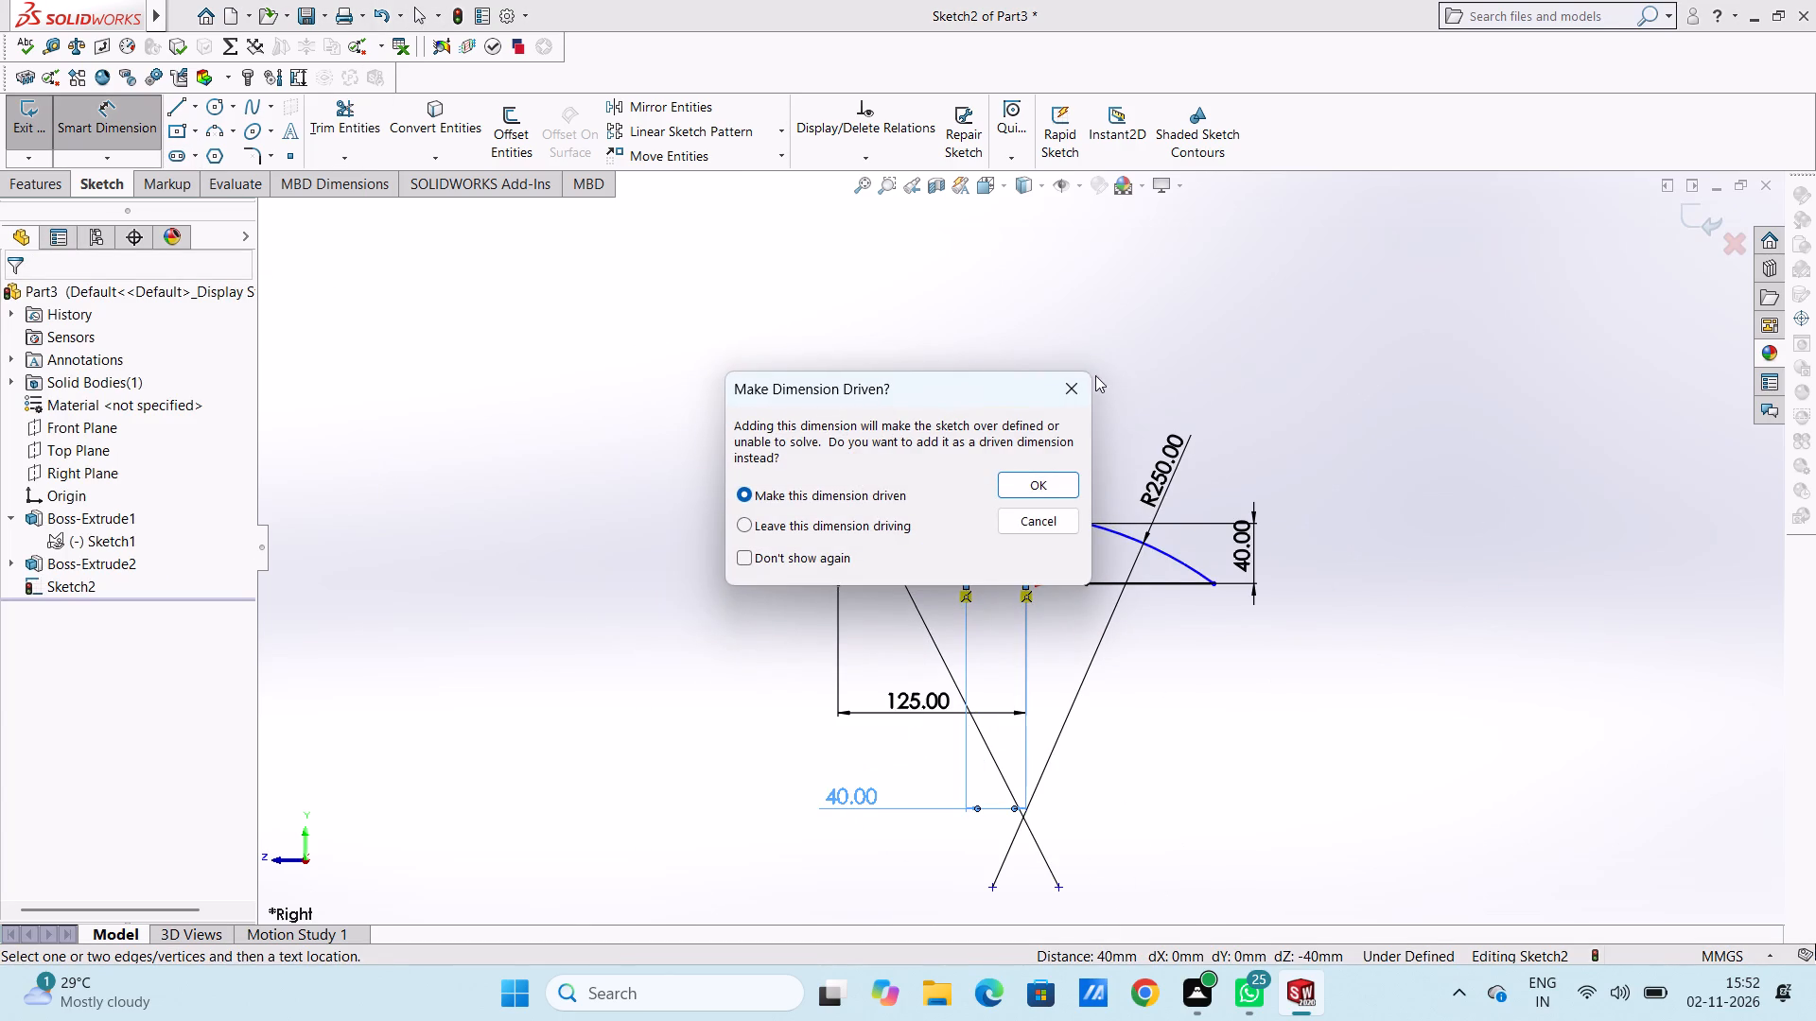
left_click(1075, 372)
Dimension the vertical distance between the top and bottom inner corners of the left profile, placing it beyond the left arc.
scroll(1026, 649, "down", 3)
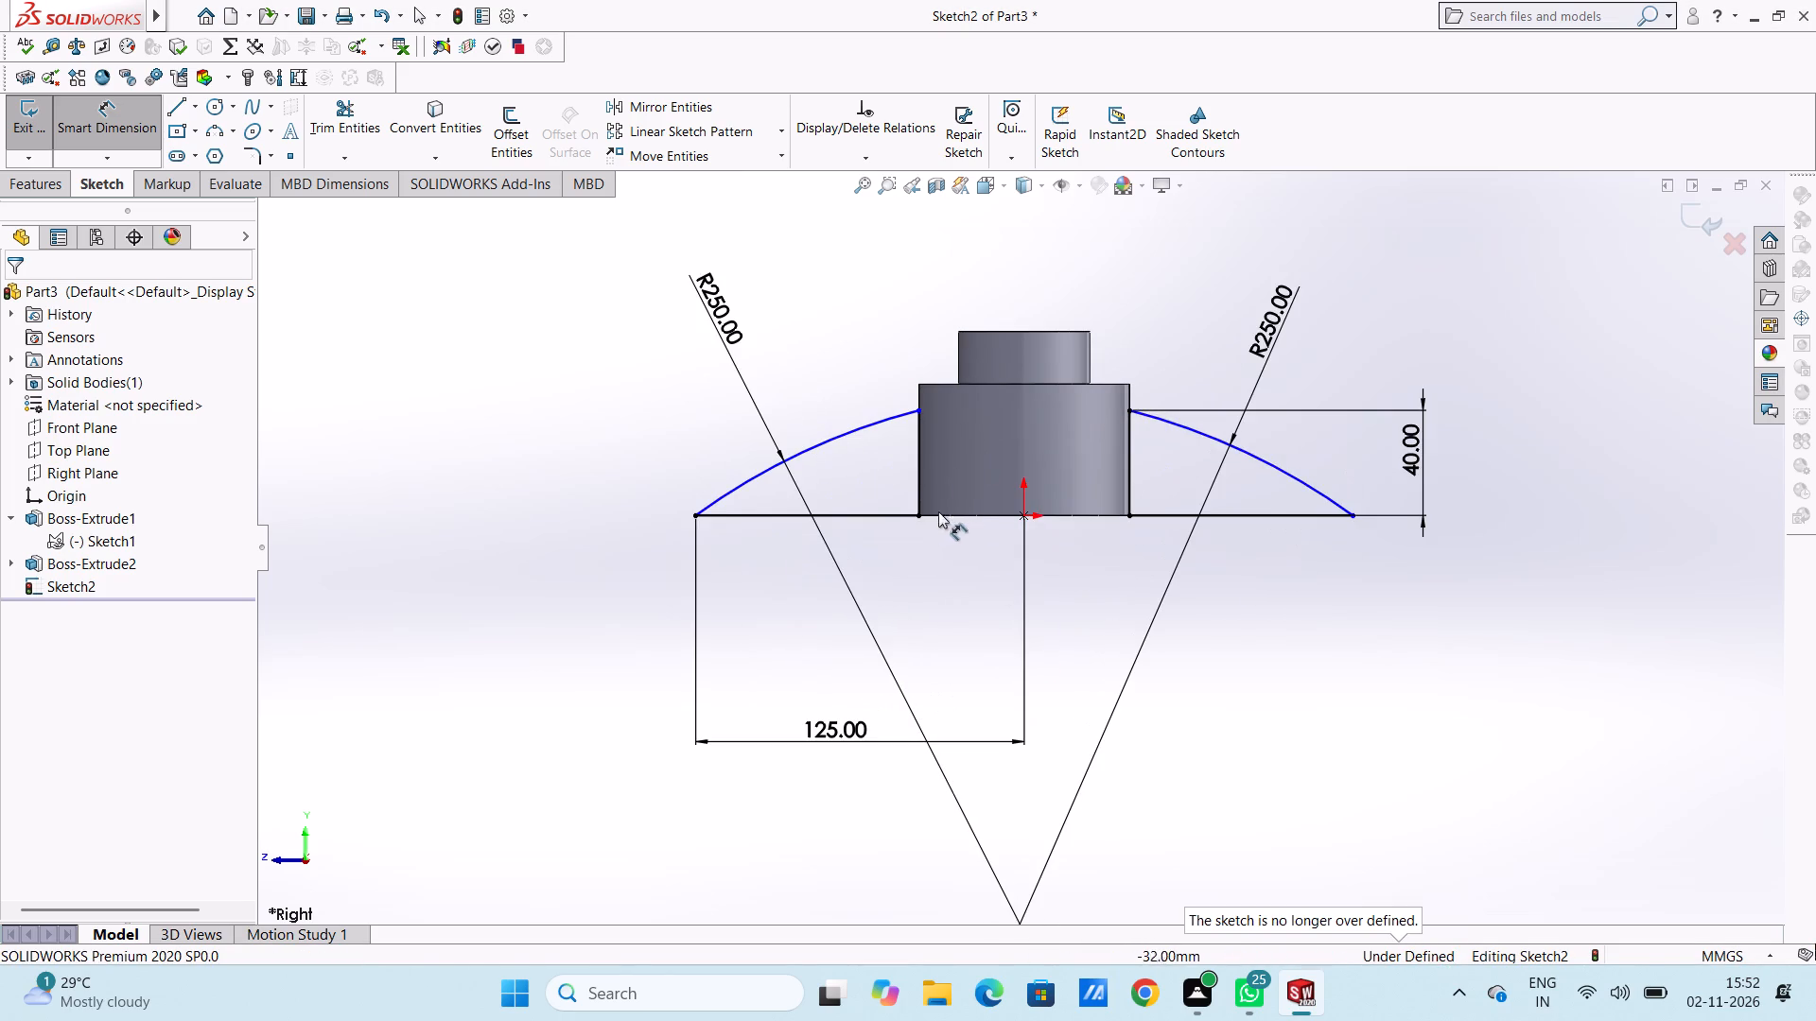
left_click(922, 407)
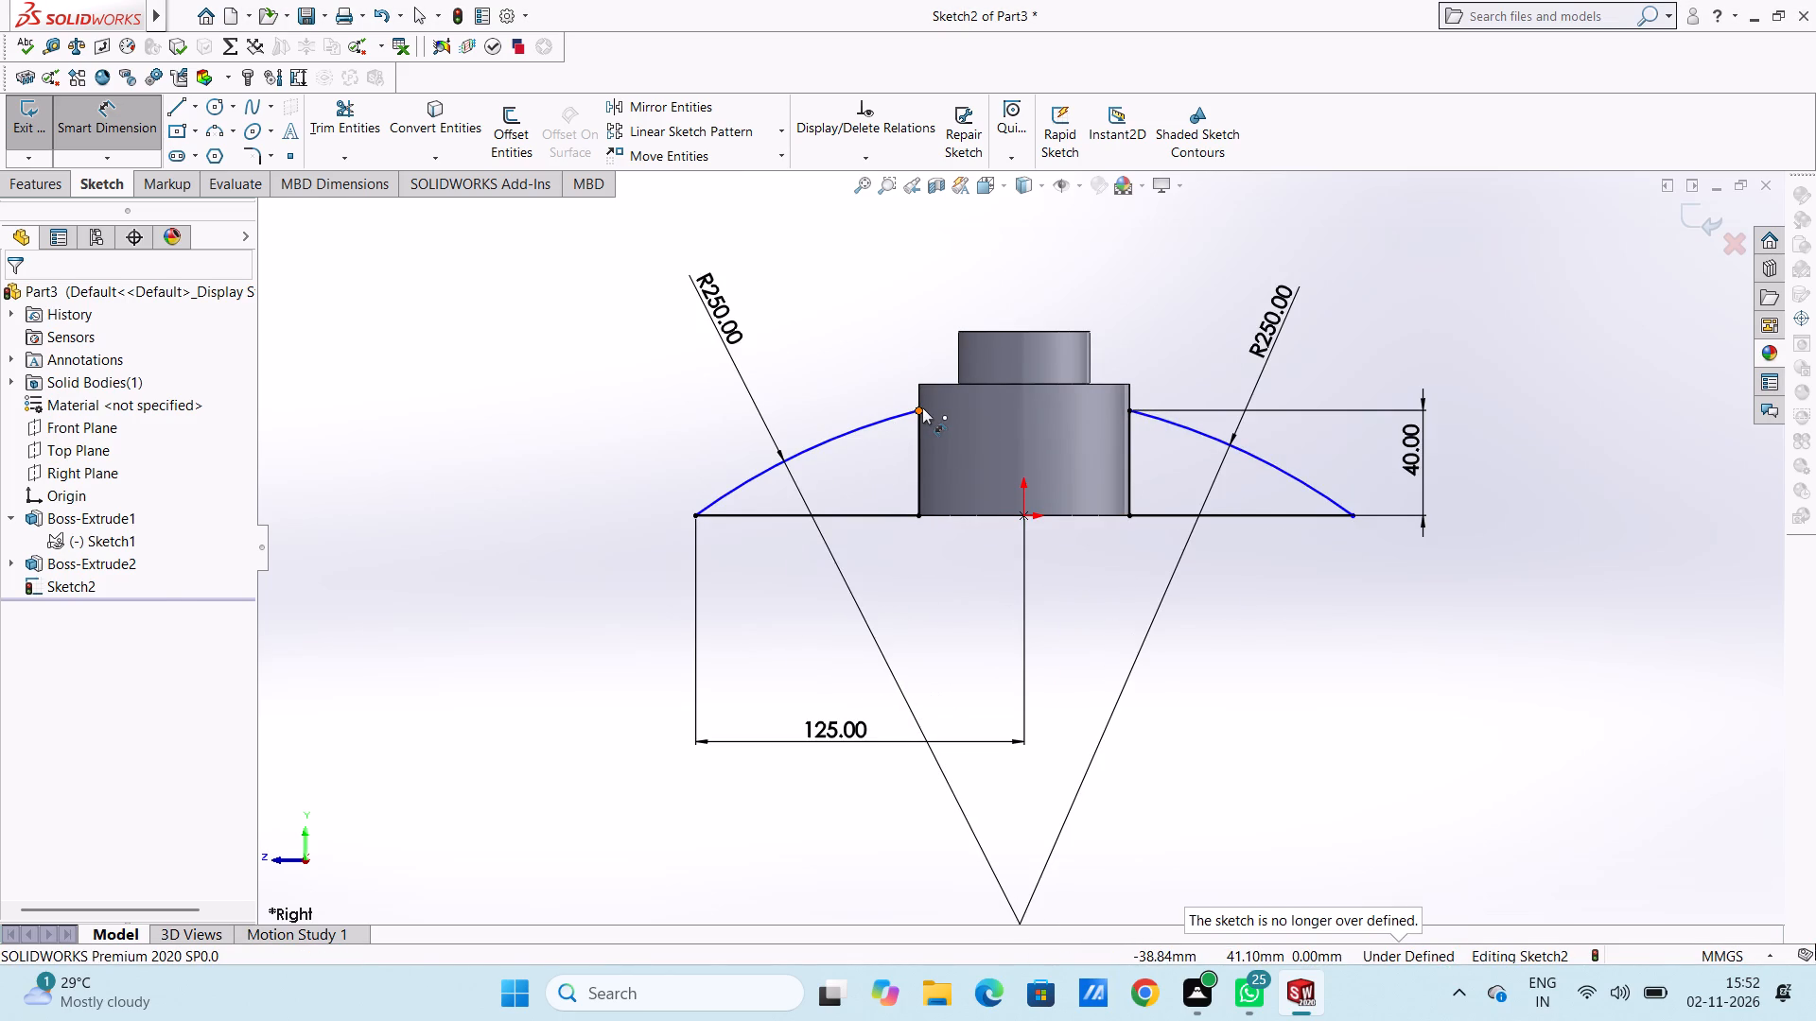
left_click(918, 514)
left_click(353, 520)
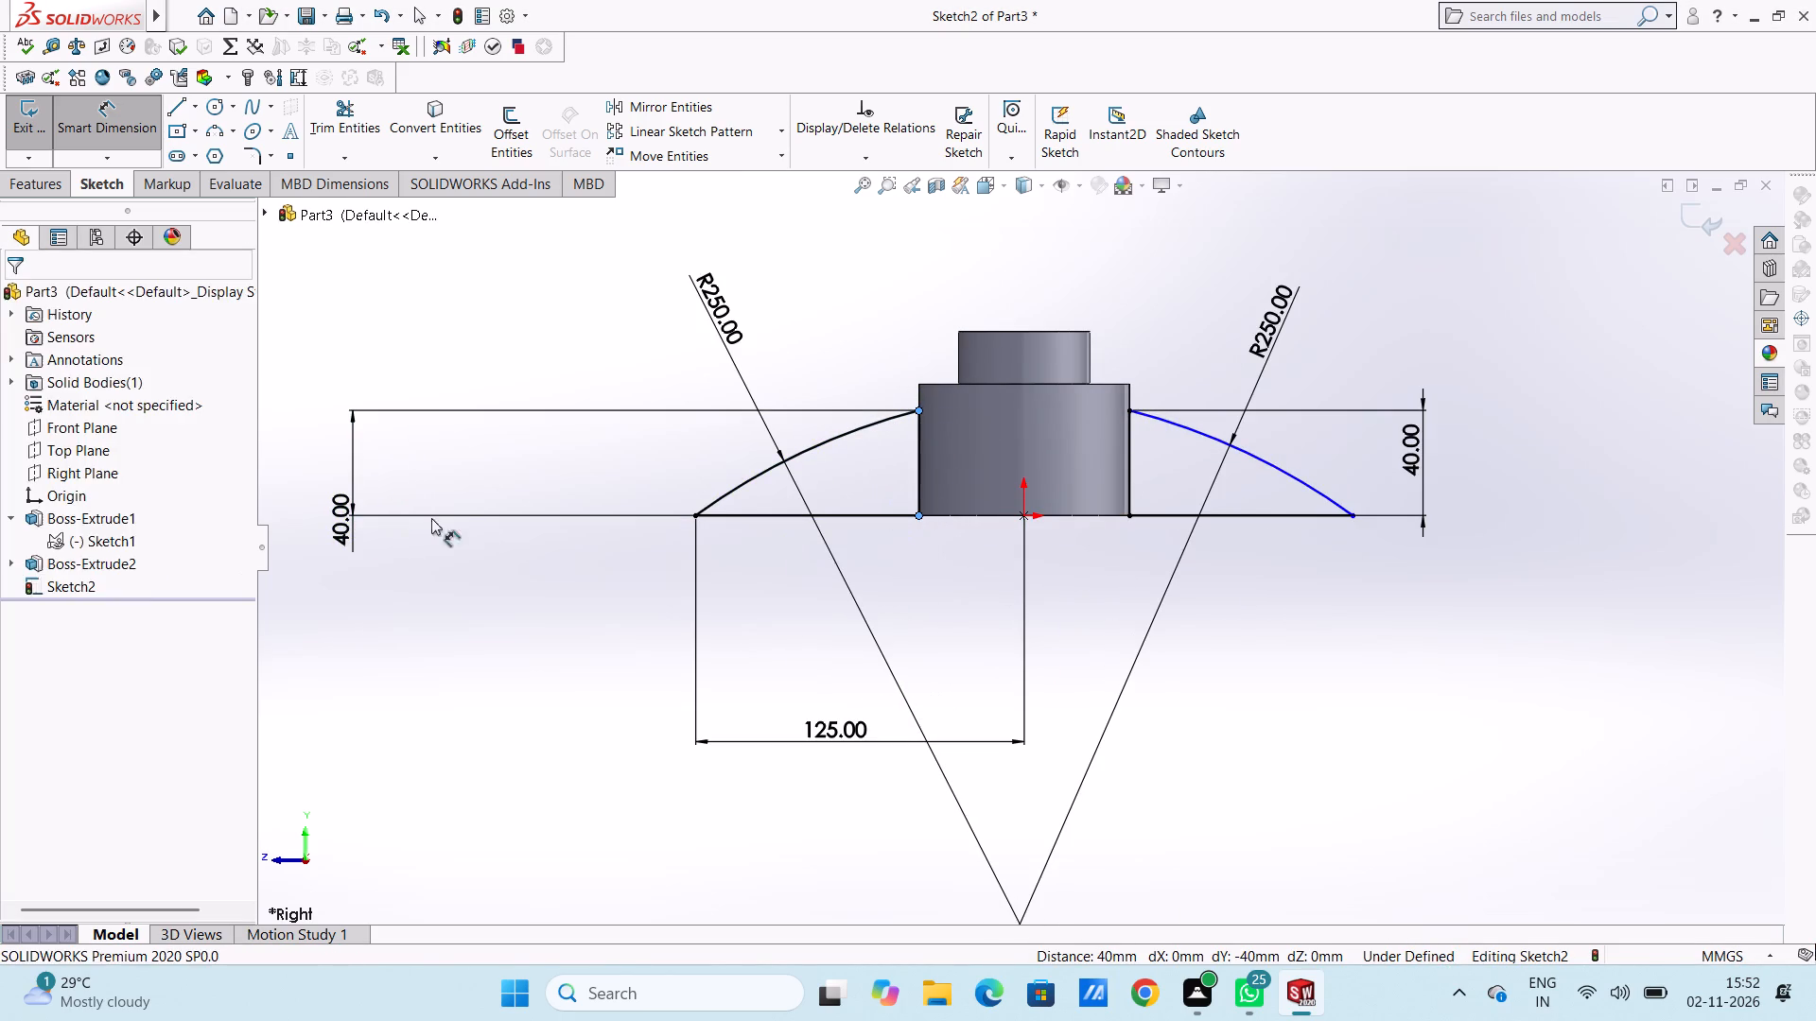
left_click(262, 493)
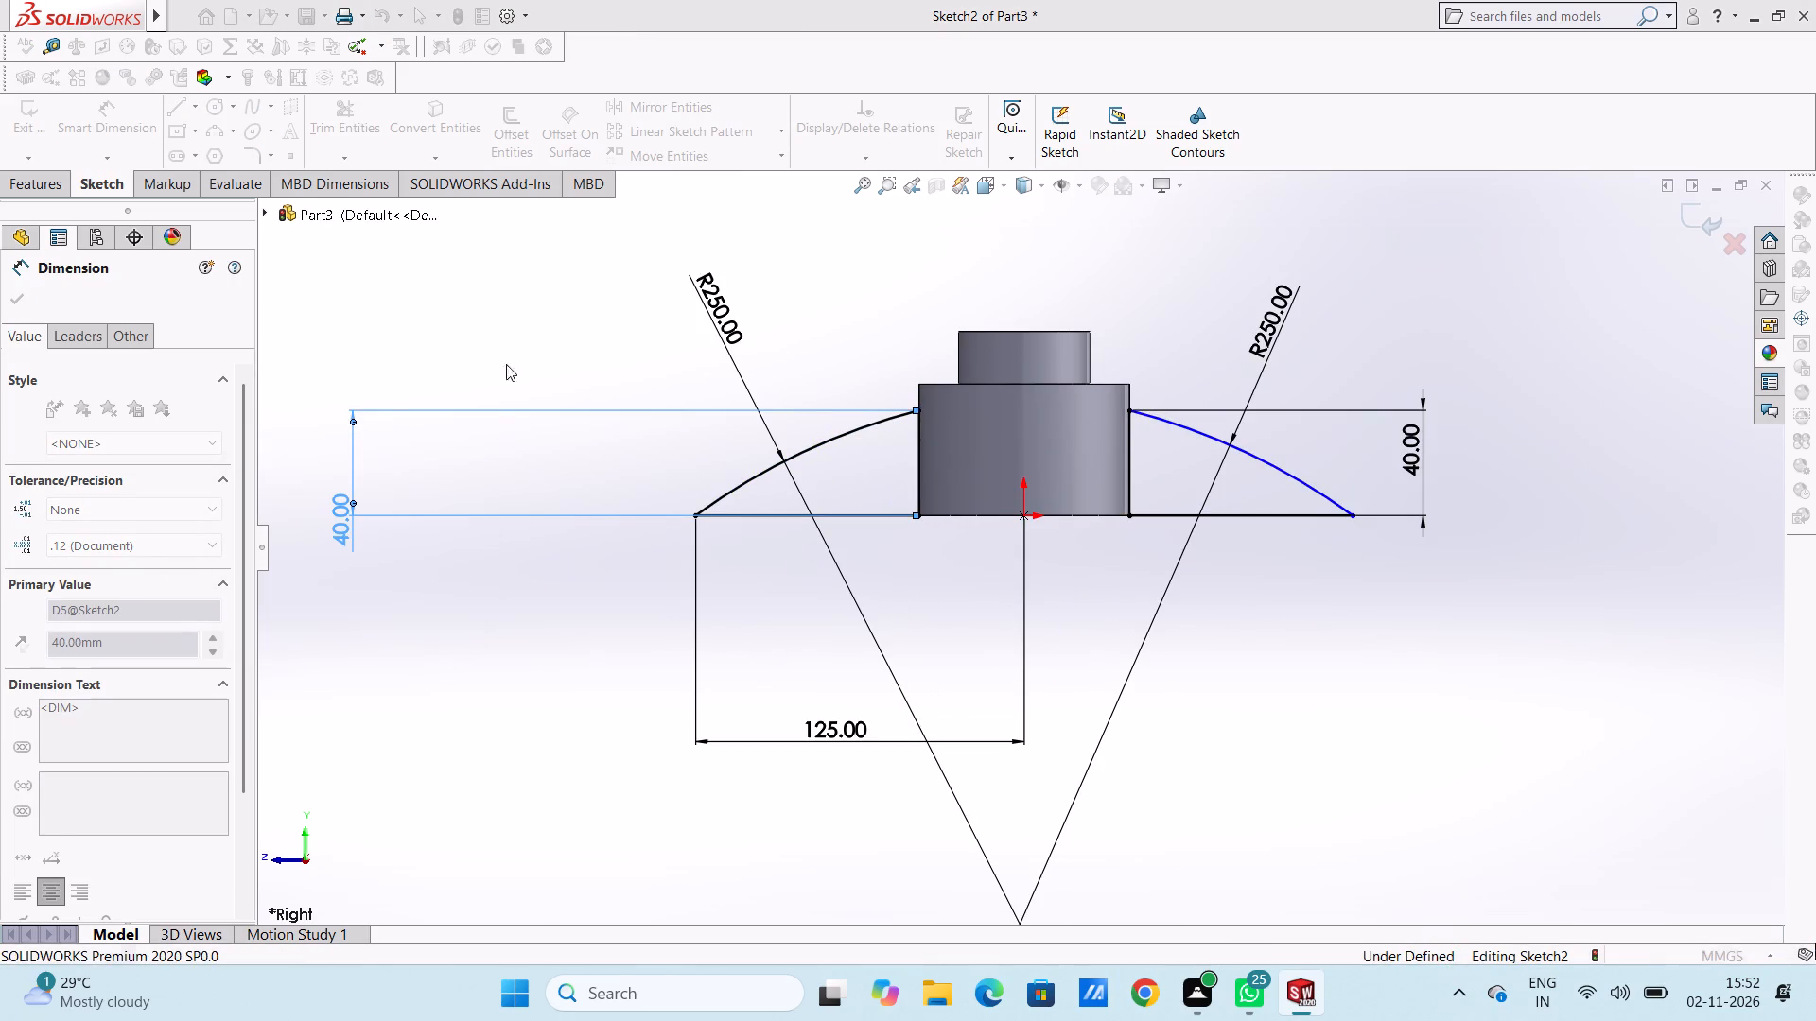
left_click(516, 358)
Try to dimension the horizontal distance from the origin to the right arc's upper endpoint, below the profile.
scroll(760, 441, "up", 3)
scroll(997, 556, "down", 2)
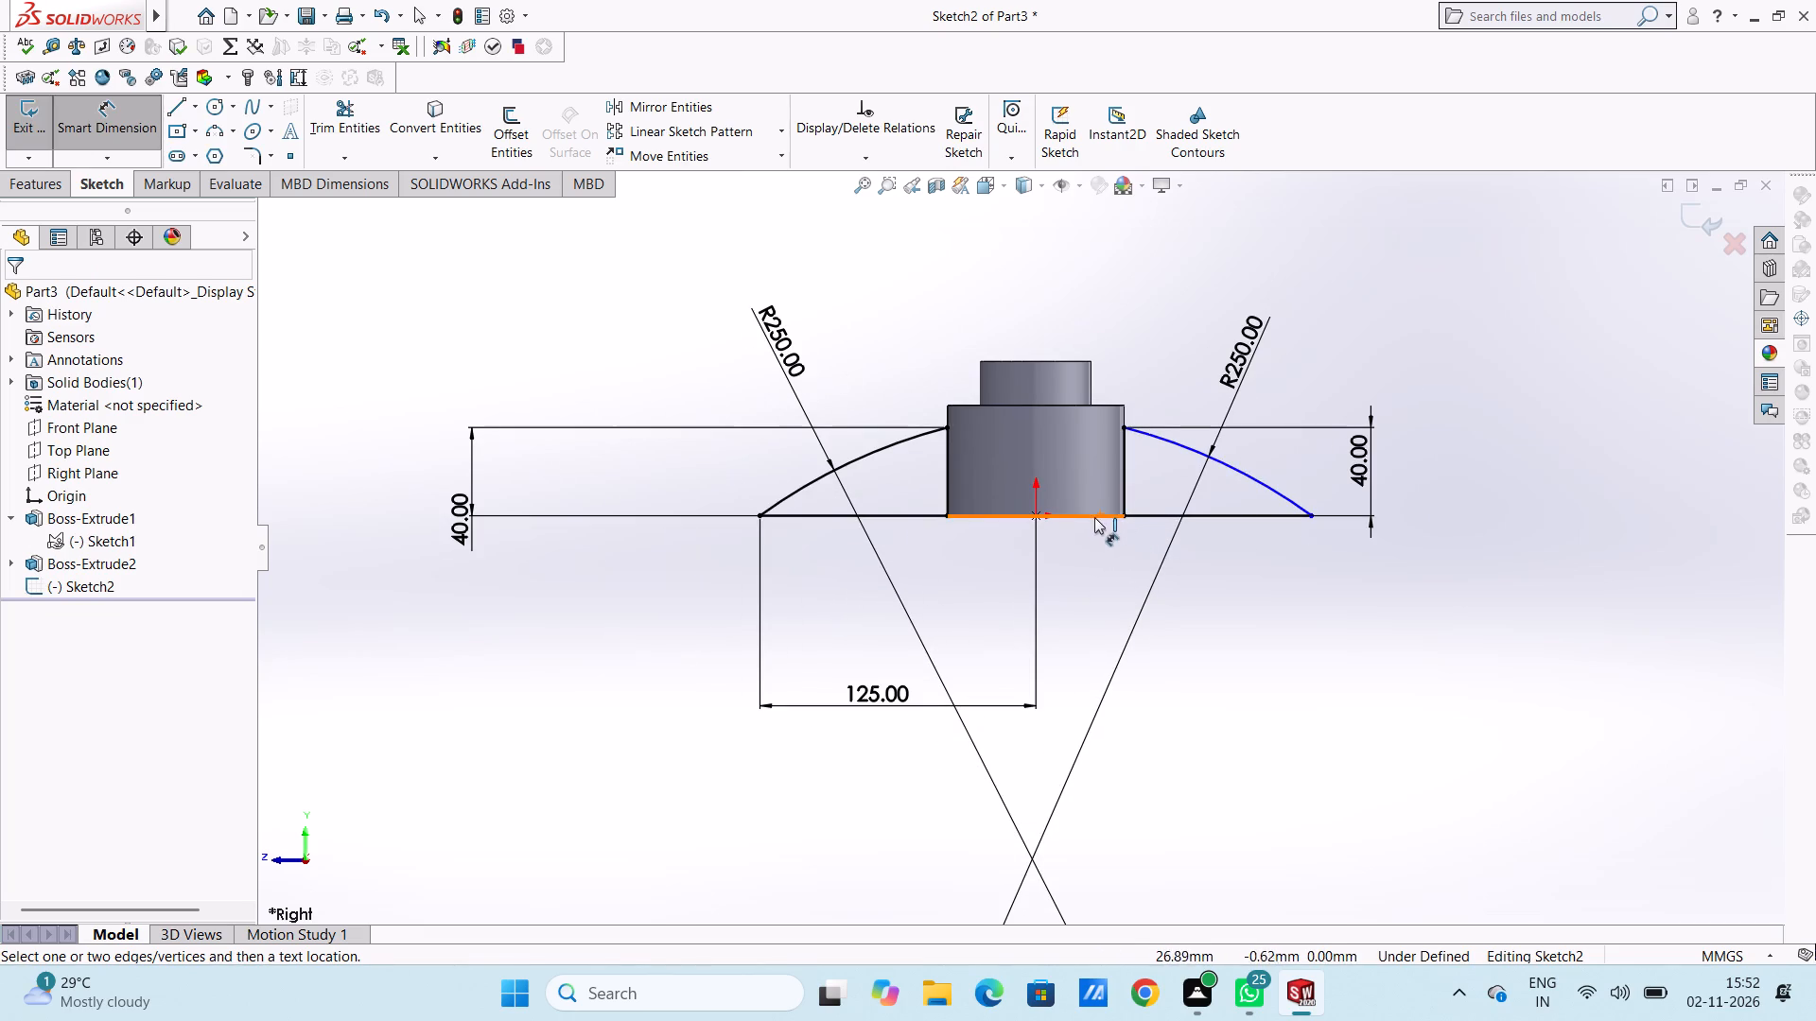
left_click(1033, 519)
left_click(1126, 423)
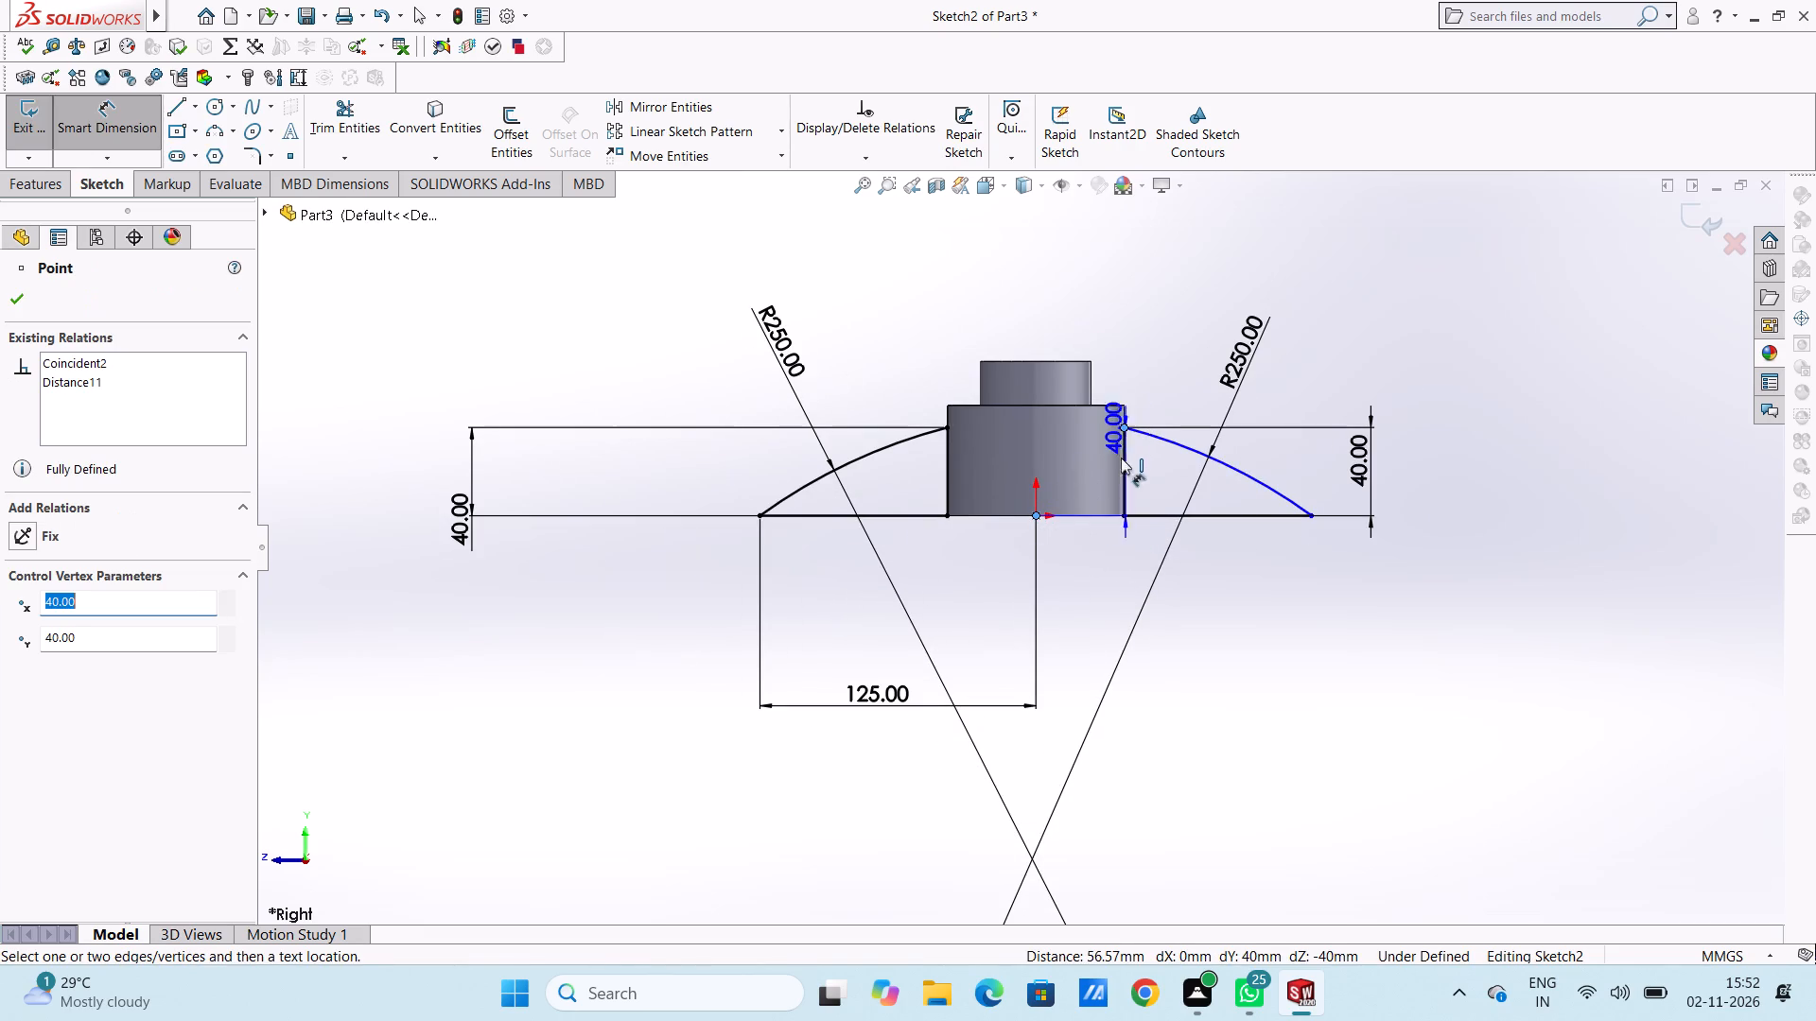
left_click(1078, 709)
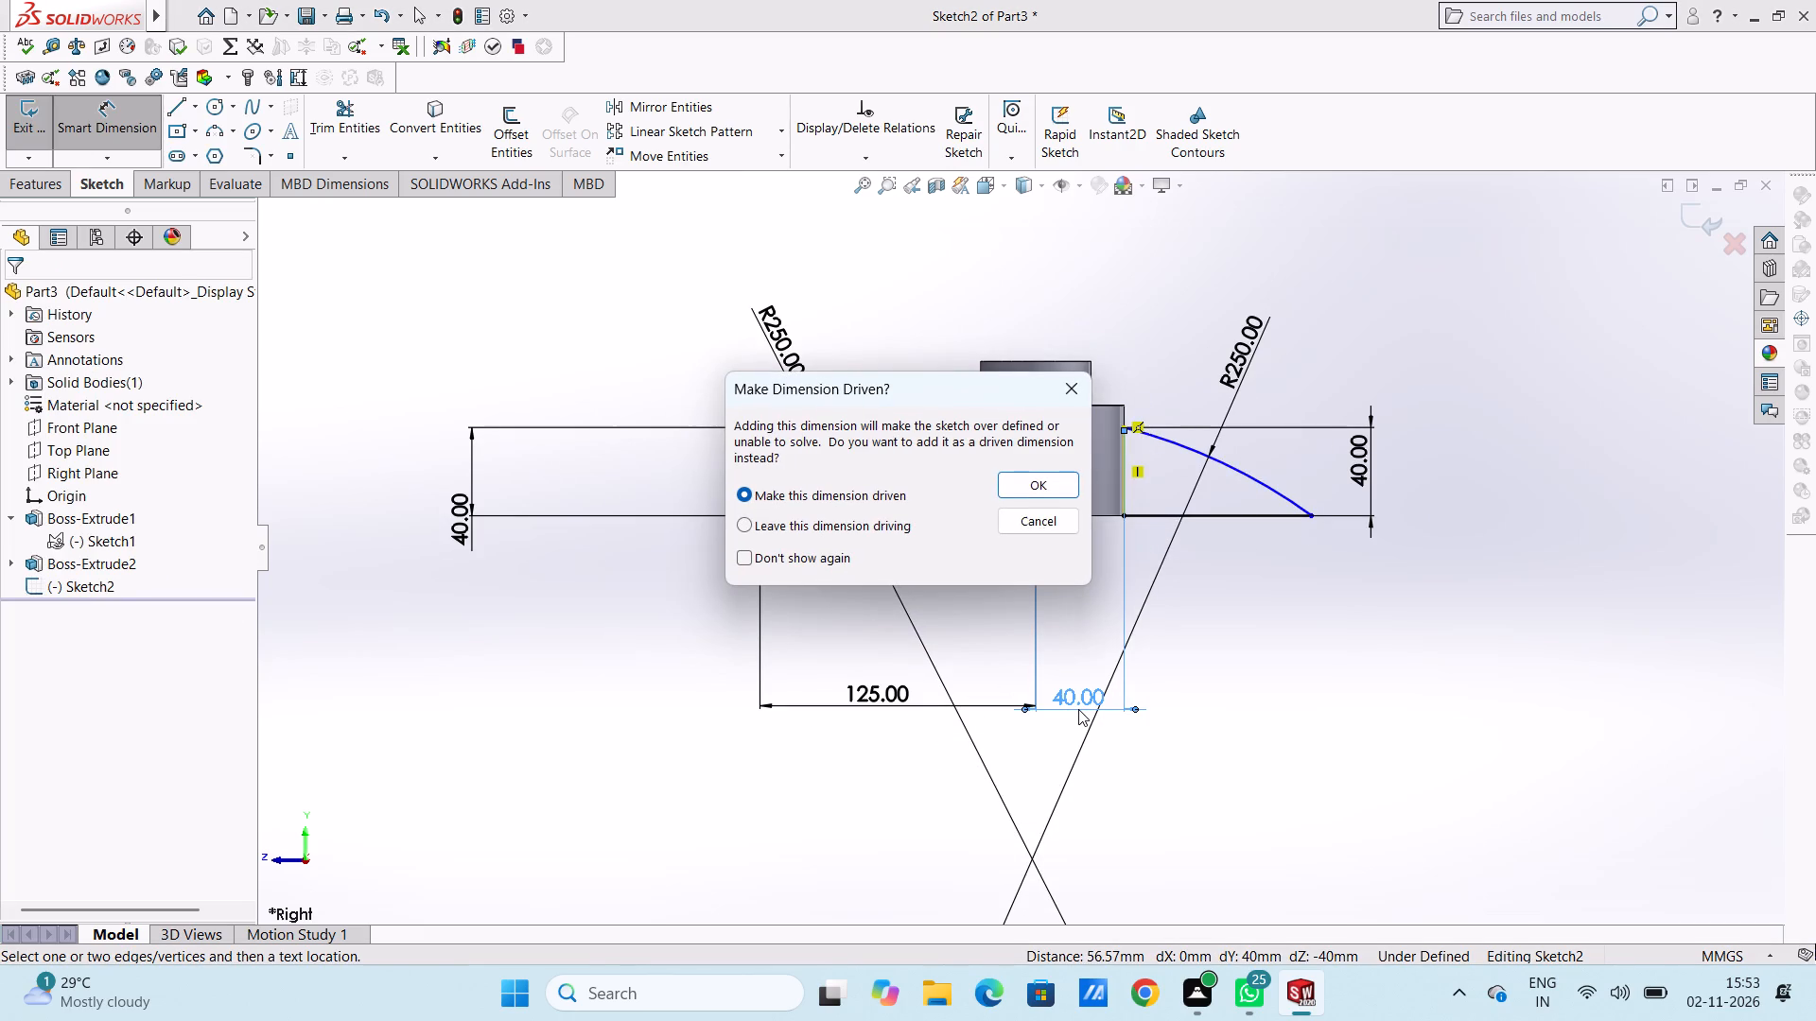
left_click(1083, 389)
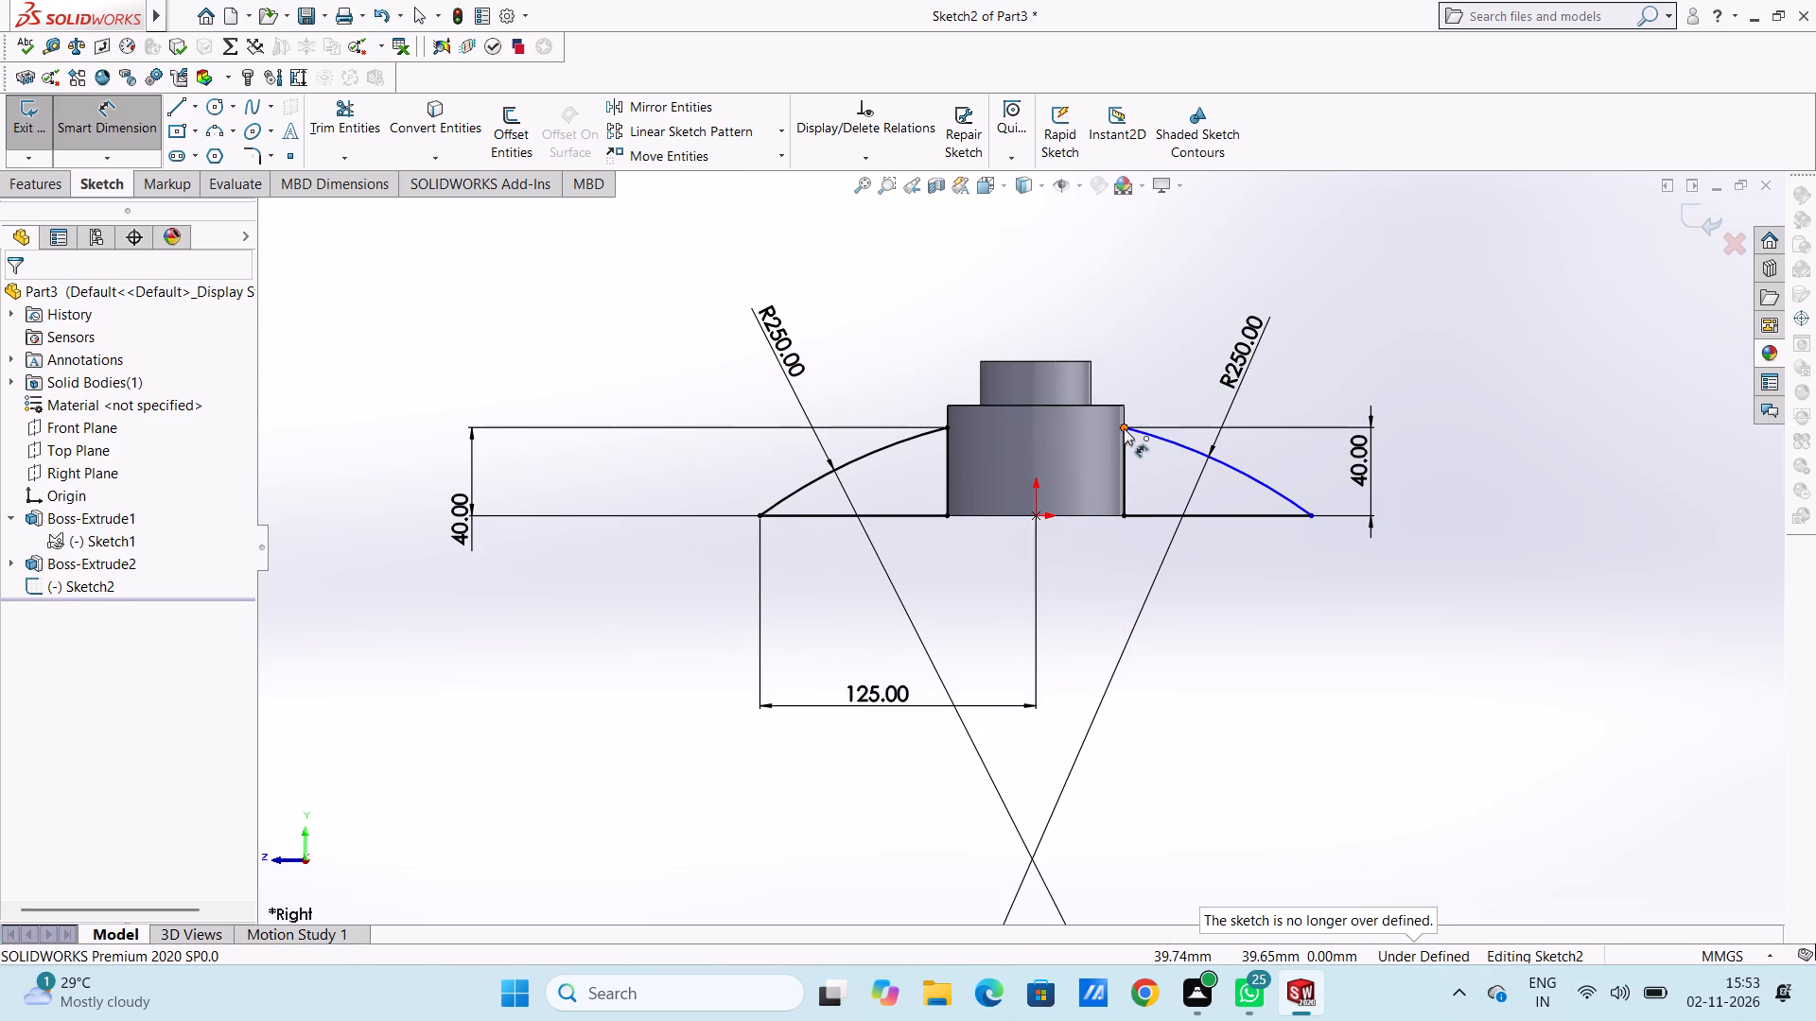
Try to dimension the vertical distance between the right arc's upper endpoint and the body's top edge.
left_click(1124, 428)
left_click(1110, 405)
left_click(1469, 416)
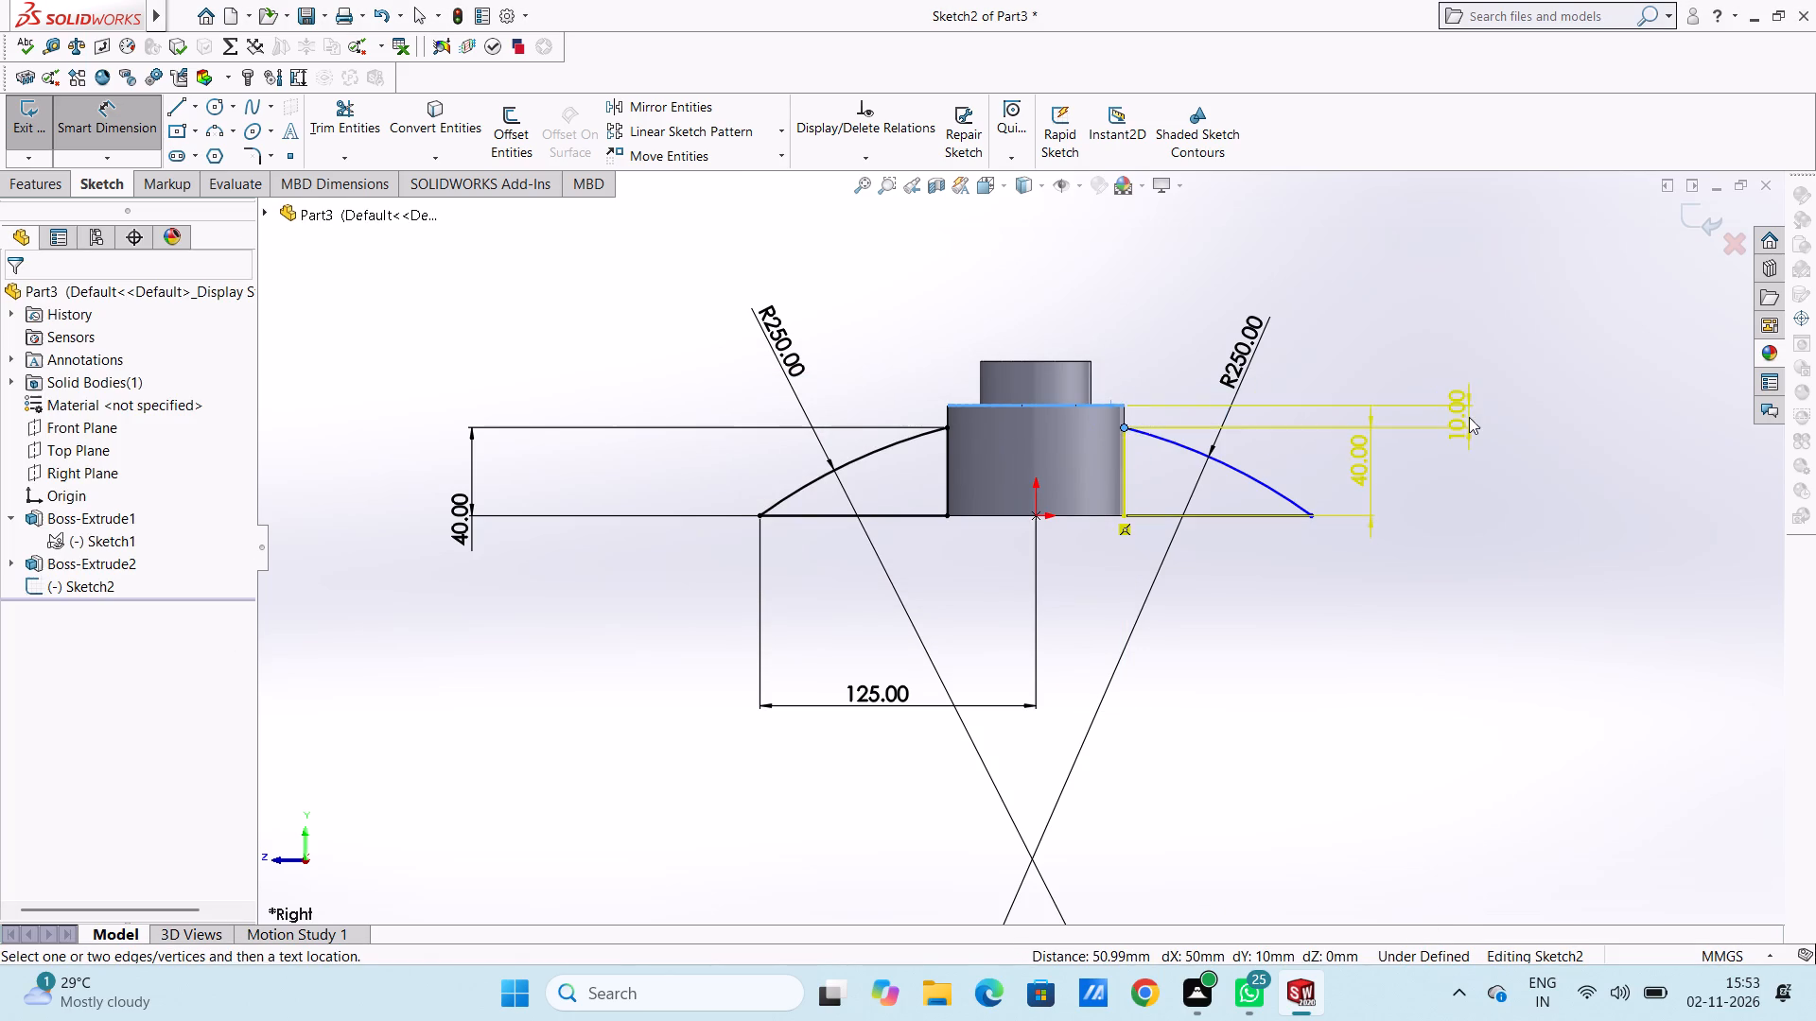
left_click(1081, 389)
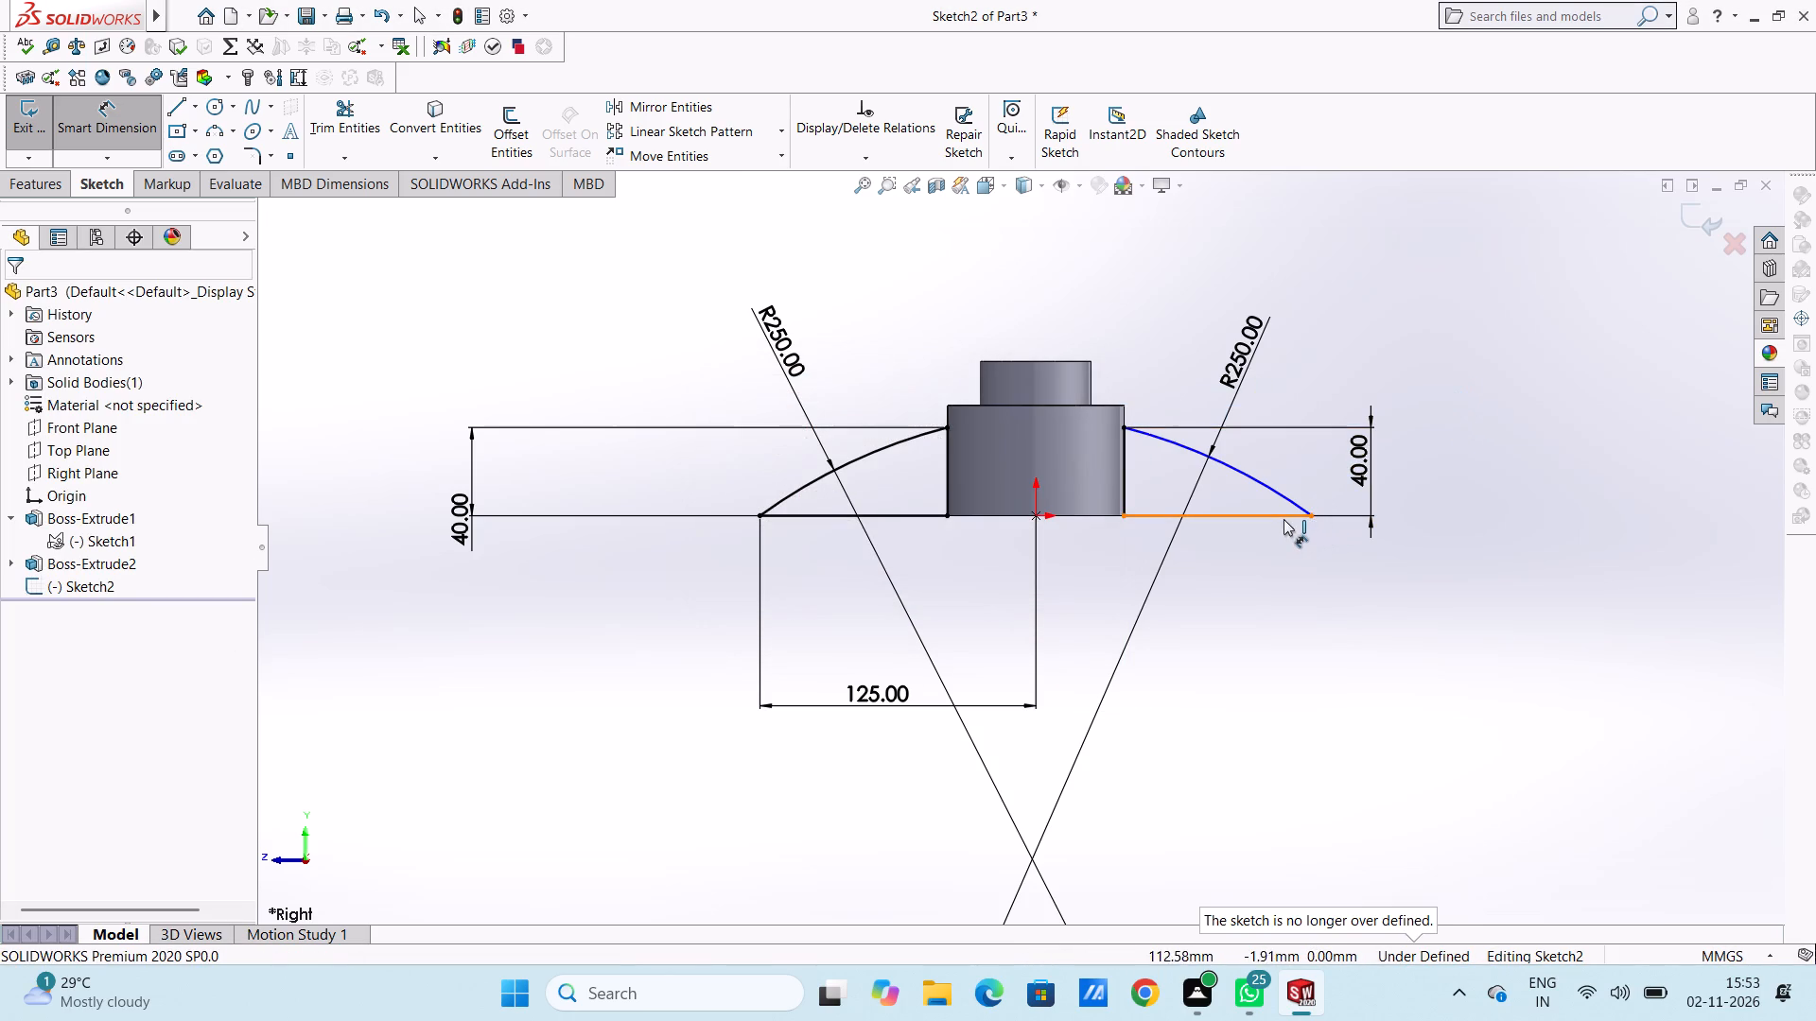
Dimension the length of the right profile's base line, placing the dimension below it.
left_click(1283, 518)
left_click(1299, 701)
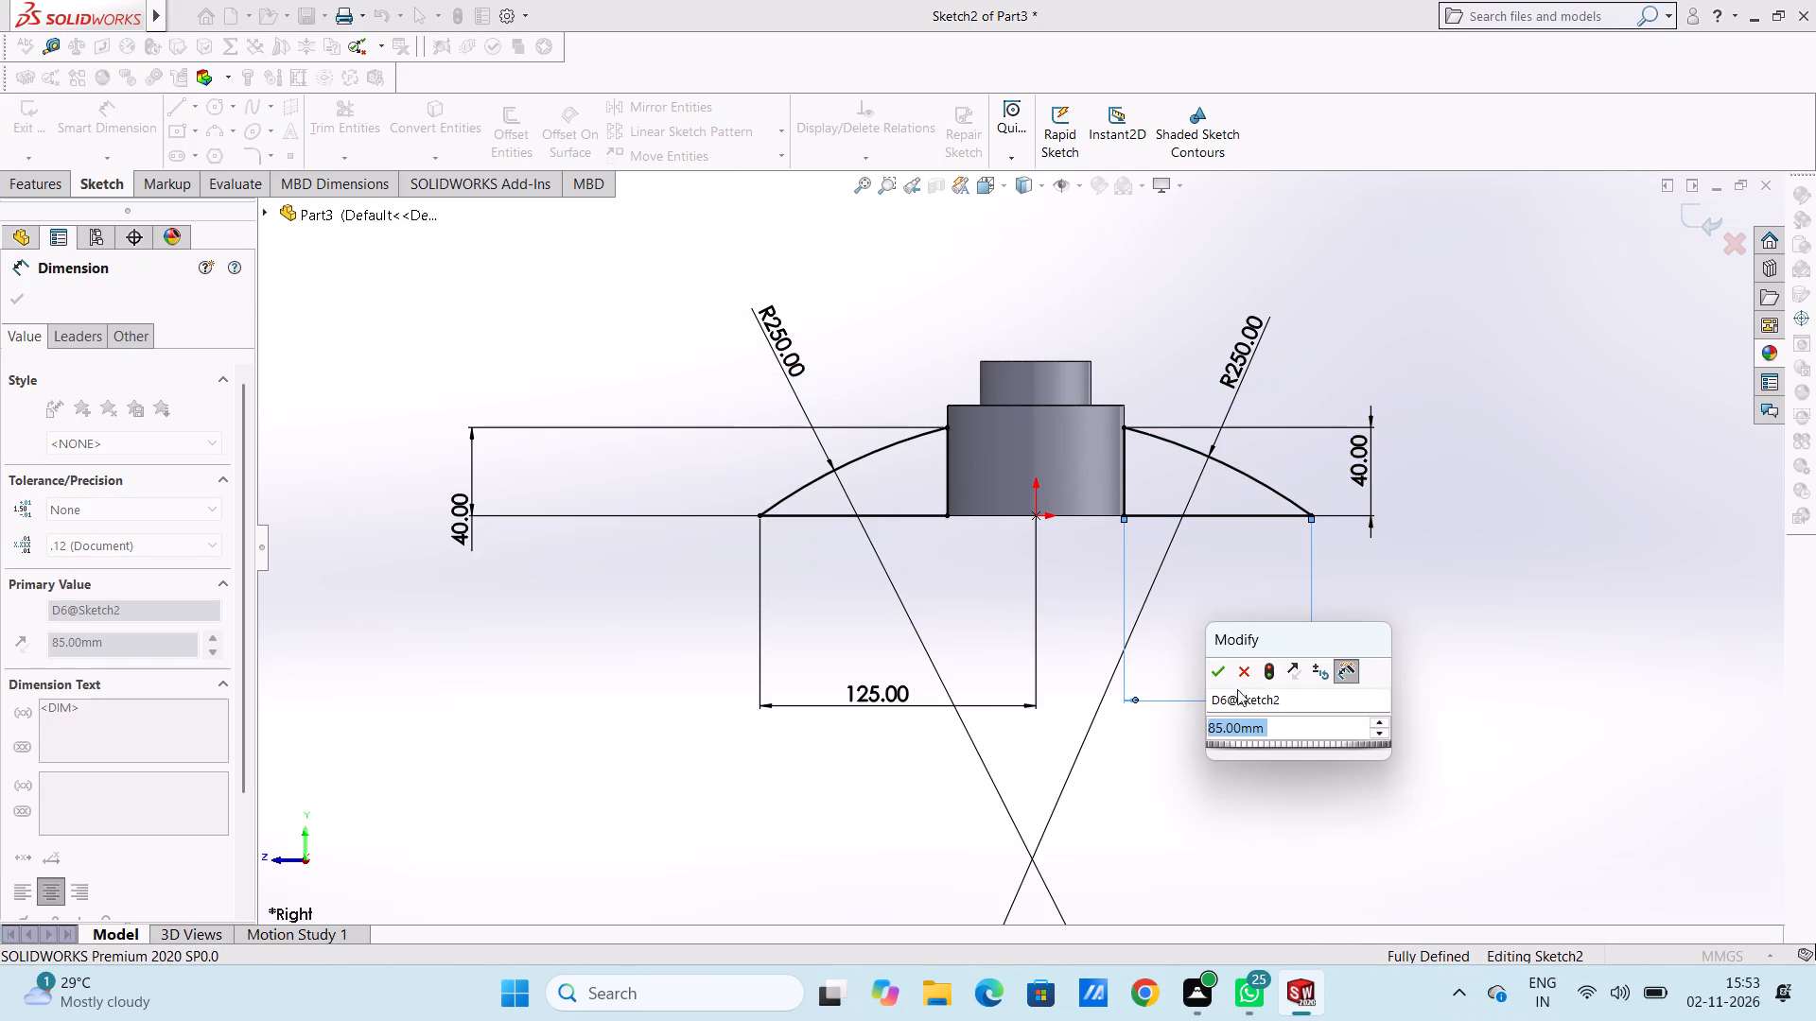
left_click(1218, 673)
left_click(1209, 629)
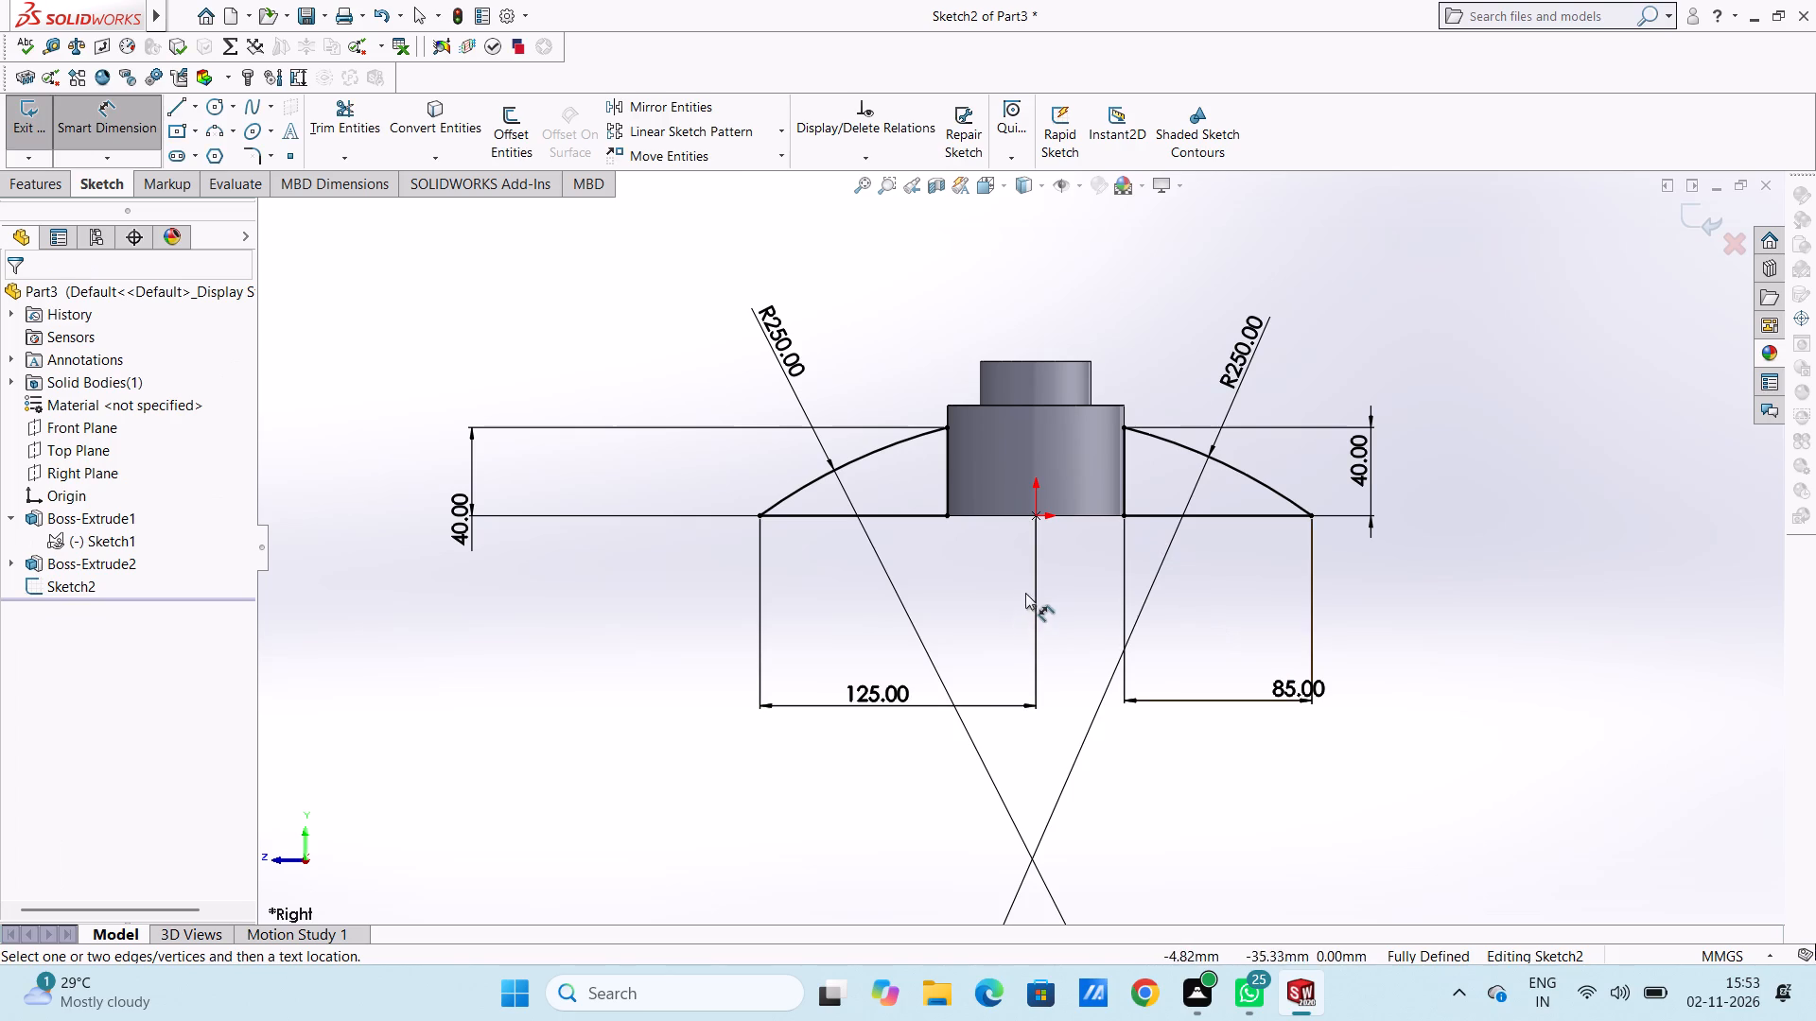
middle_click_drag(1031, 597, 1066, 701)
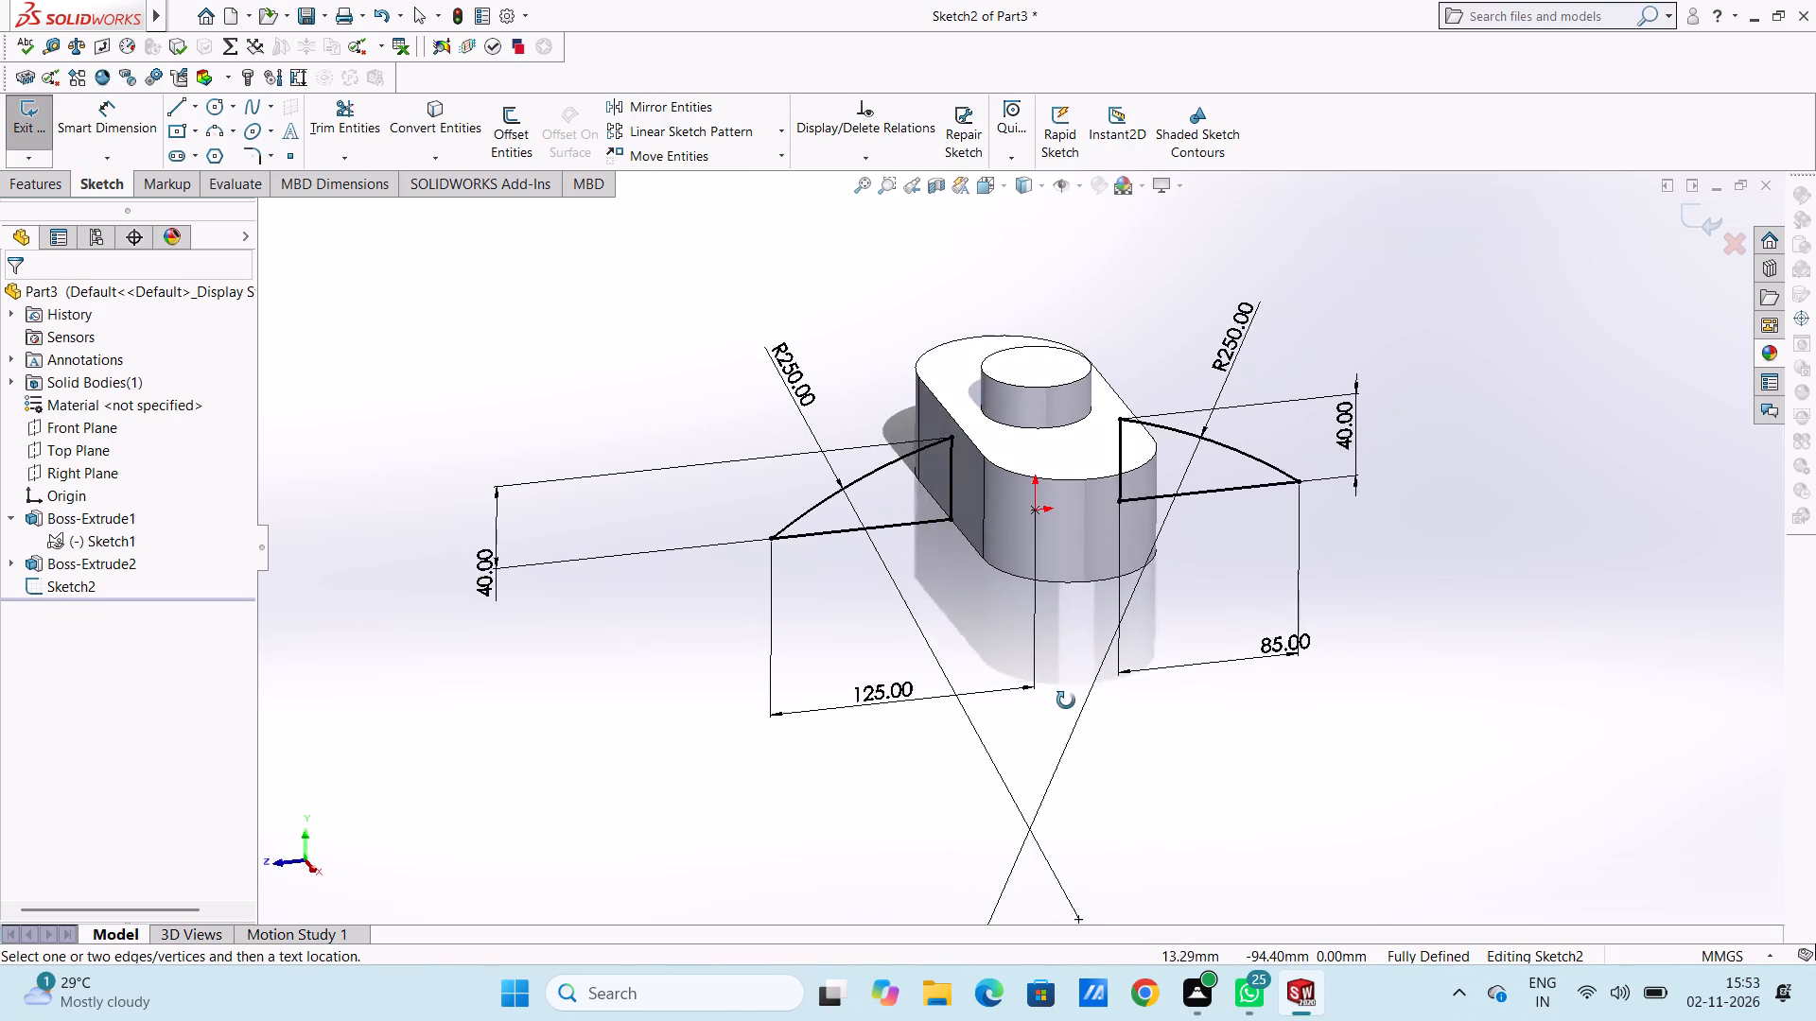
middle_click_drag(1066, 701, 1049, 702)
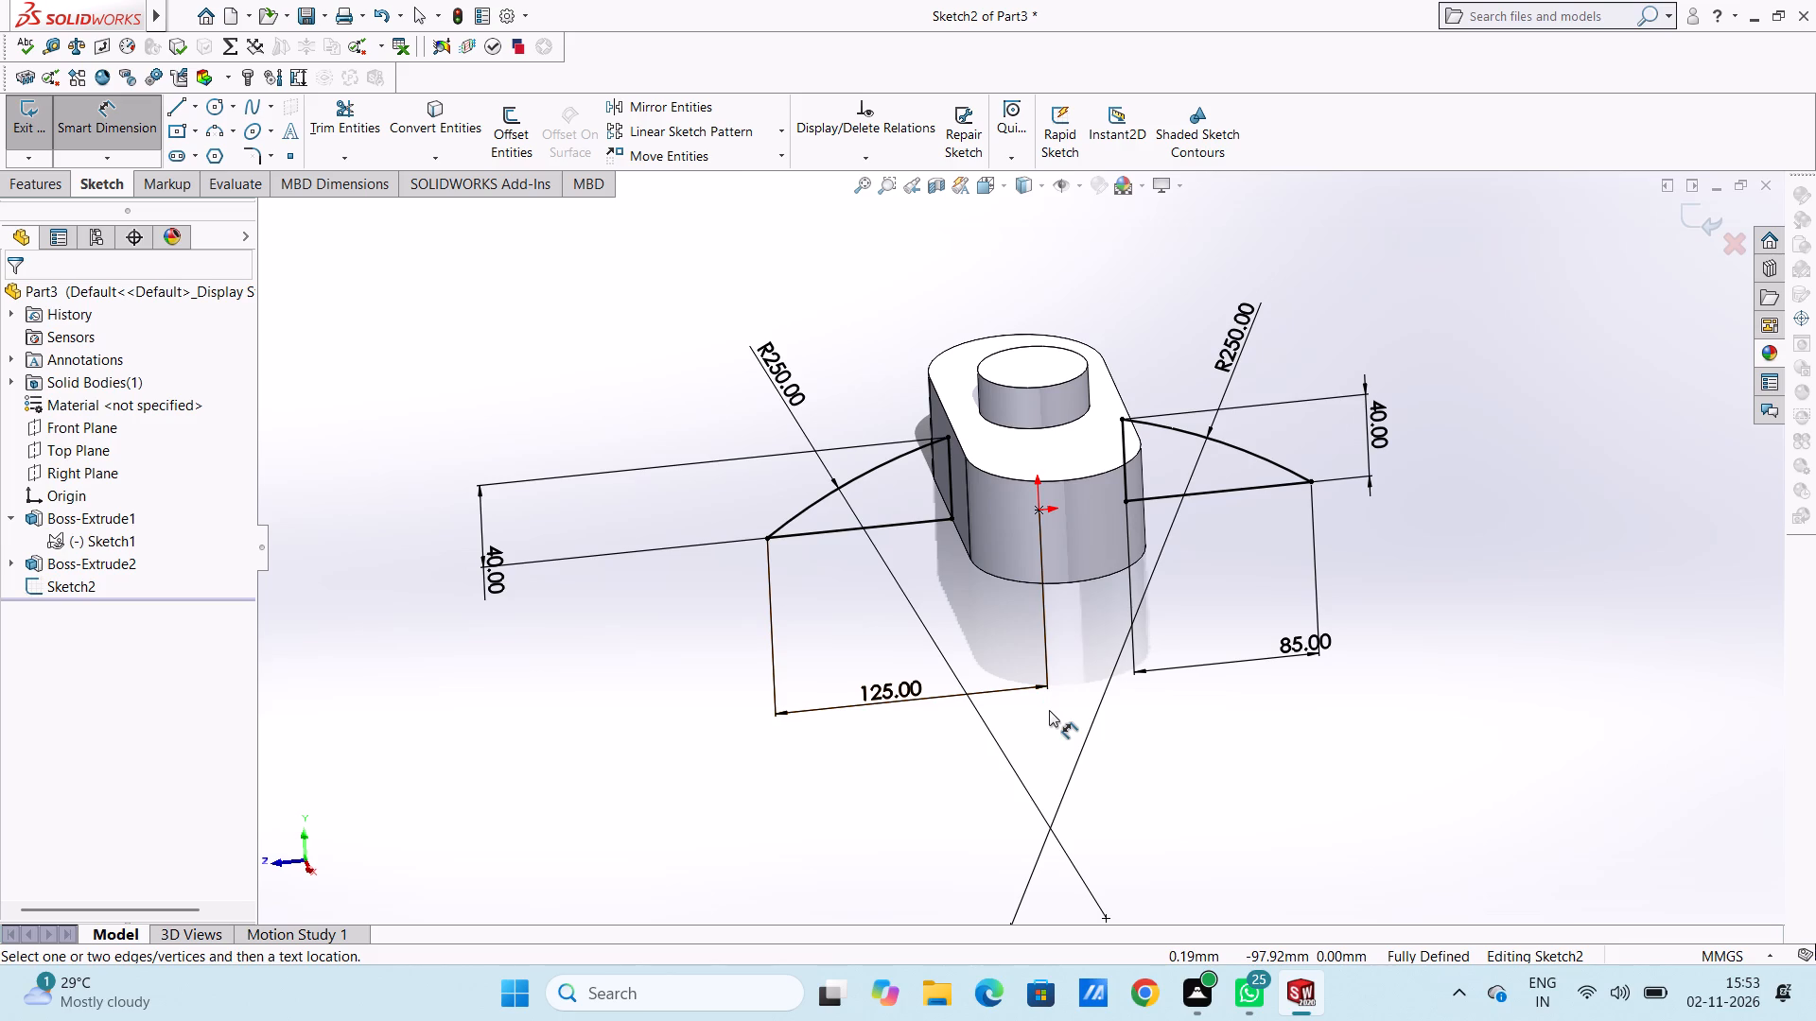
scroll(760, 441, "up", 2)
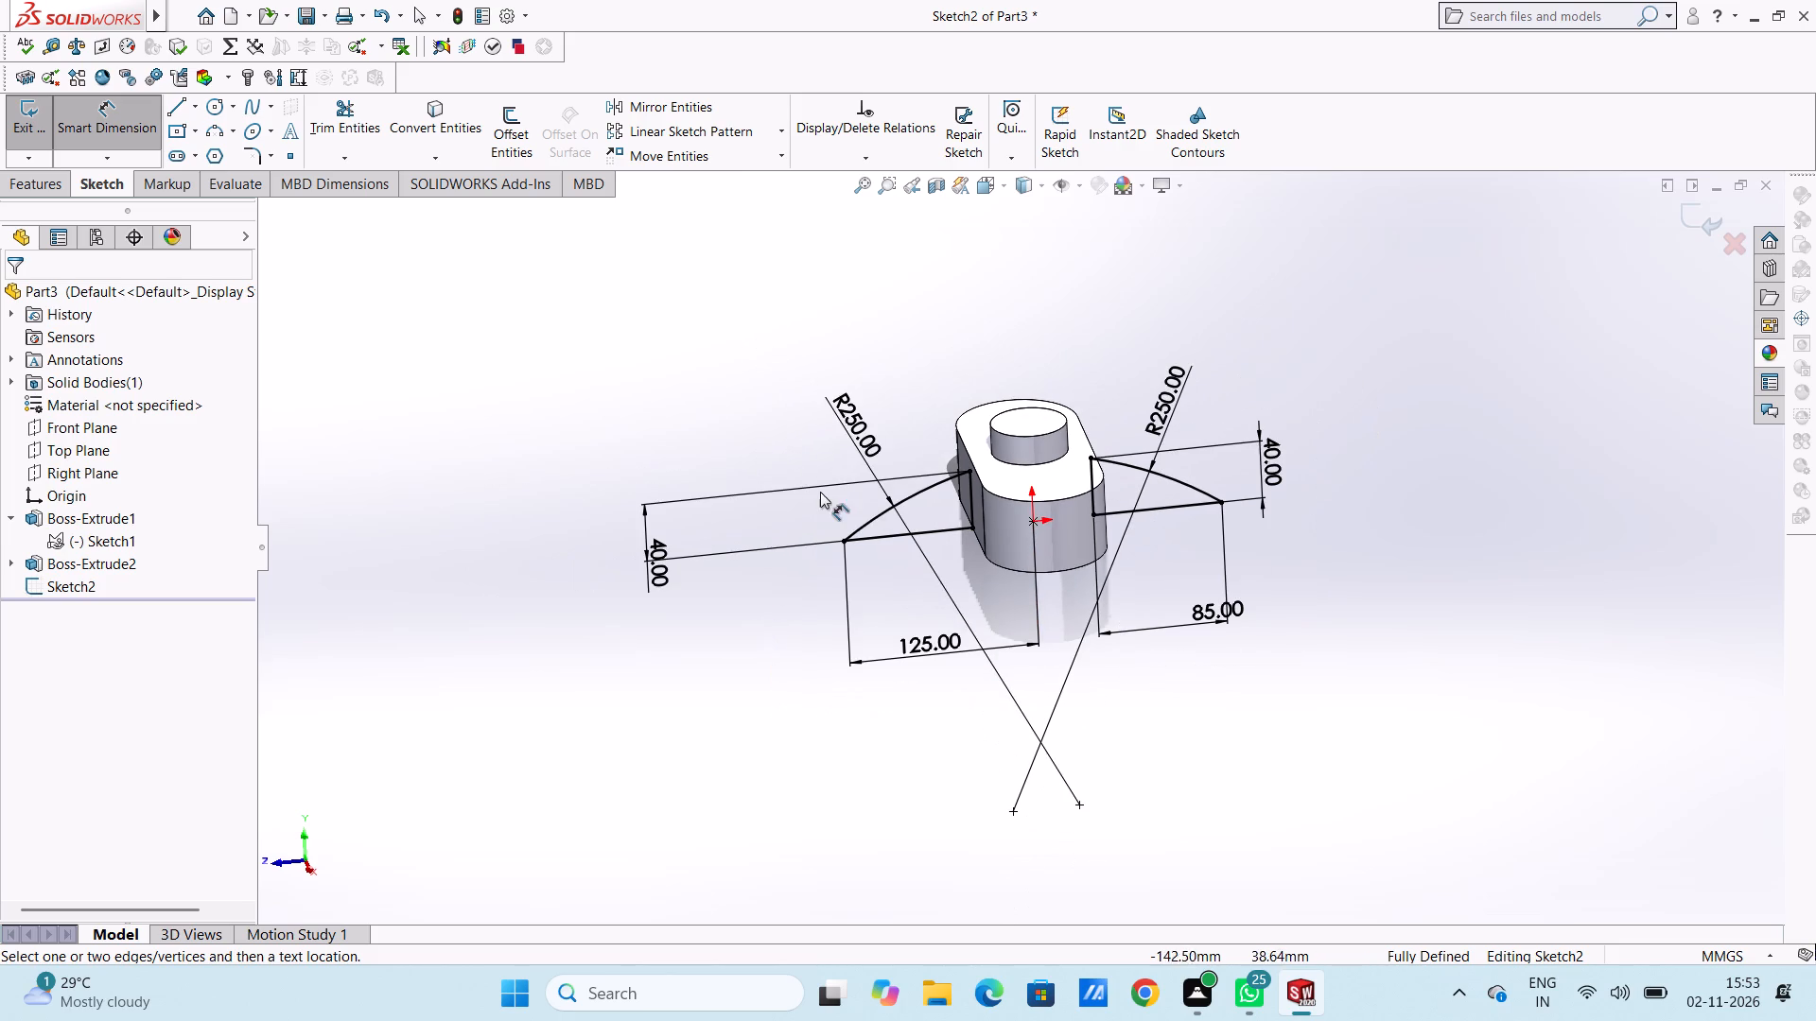
Extrude both arc-topped side profiles 50 mm in total using a Mid Plane end condition, merged with the body.
left_click(121, 127)
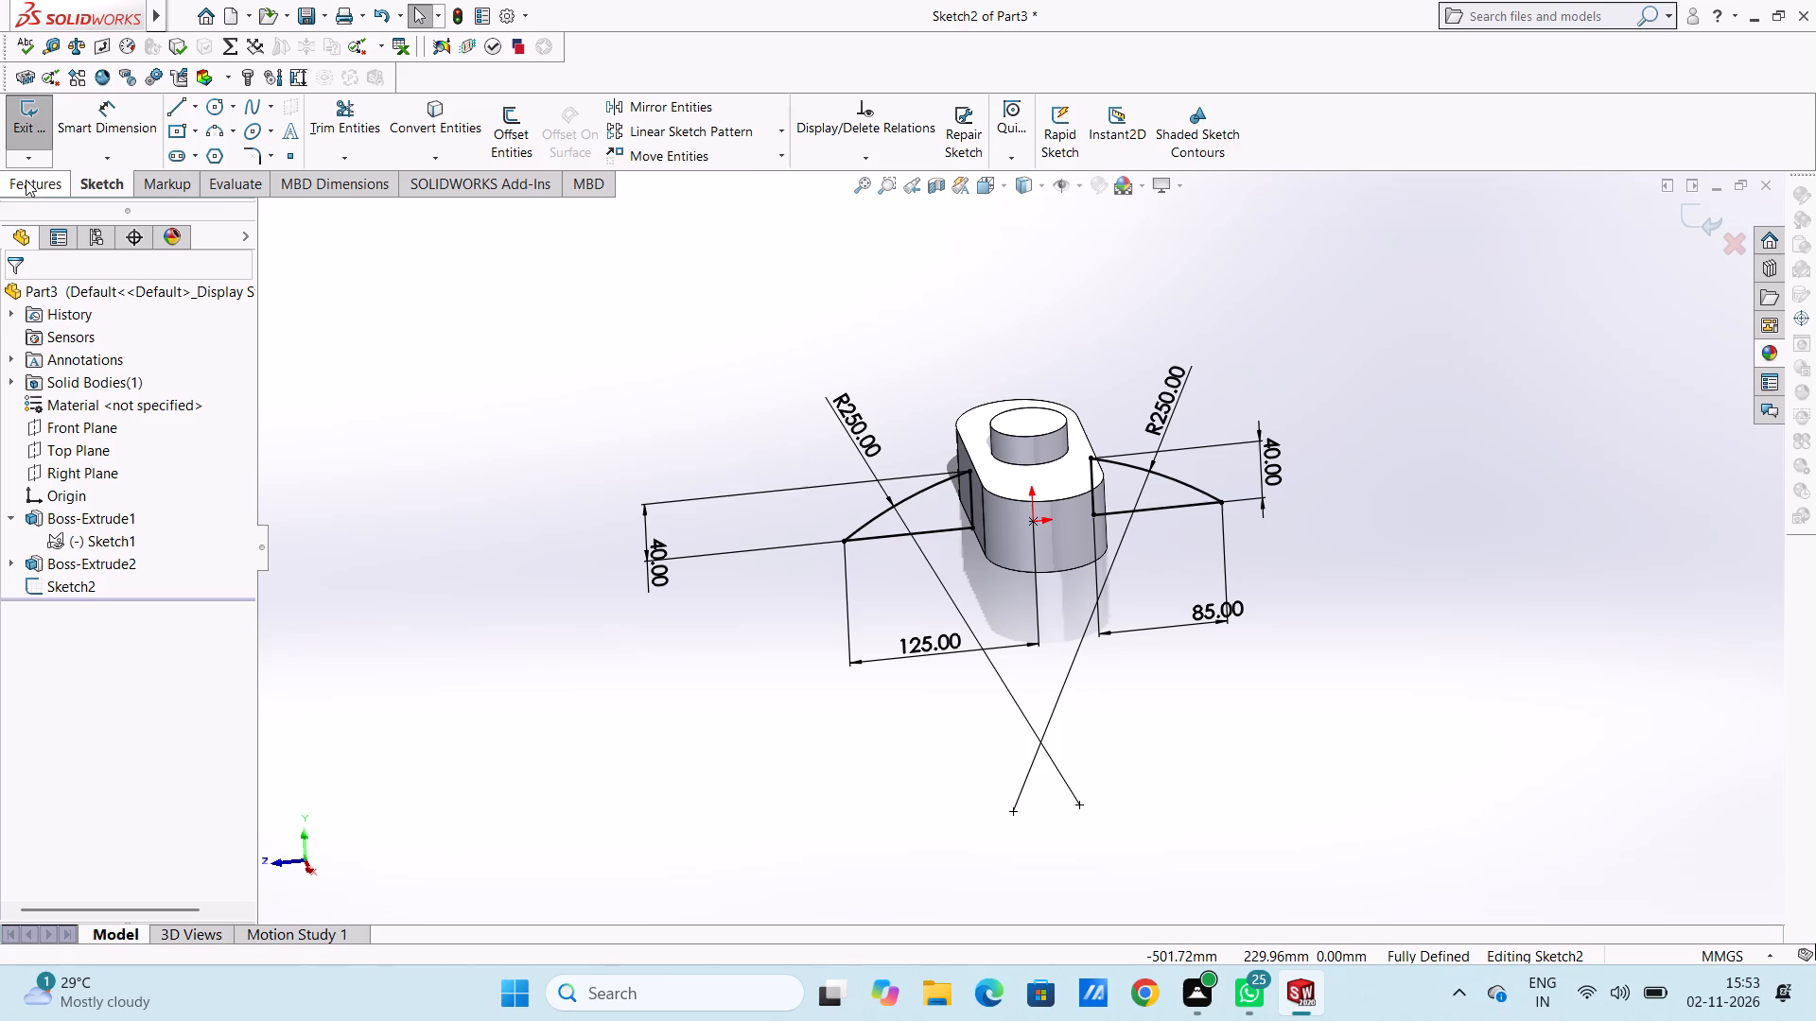
left_click(26, 180)
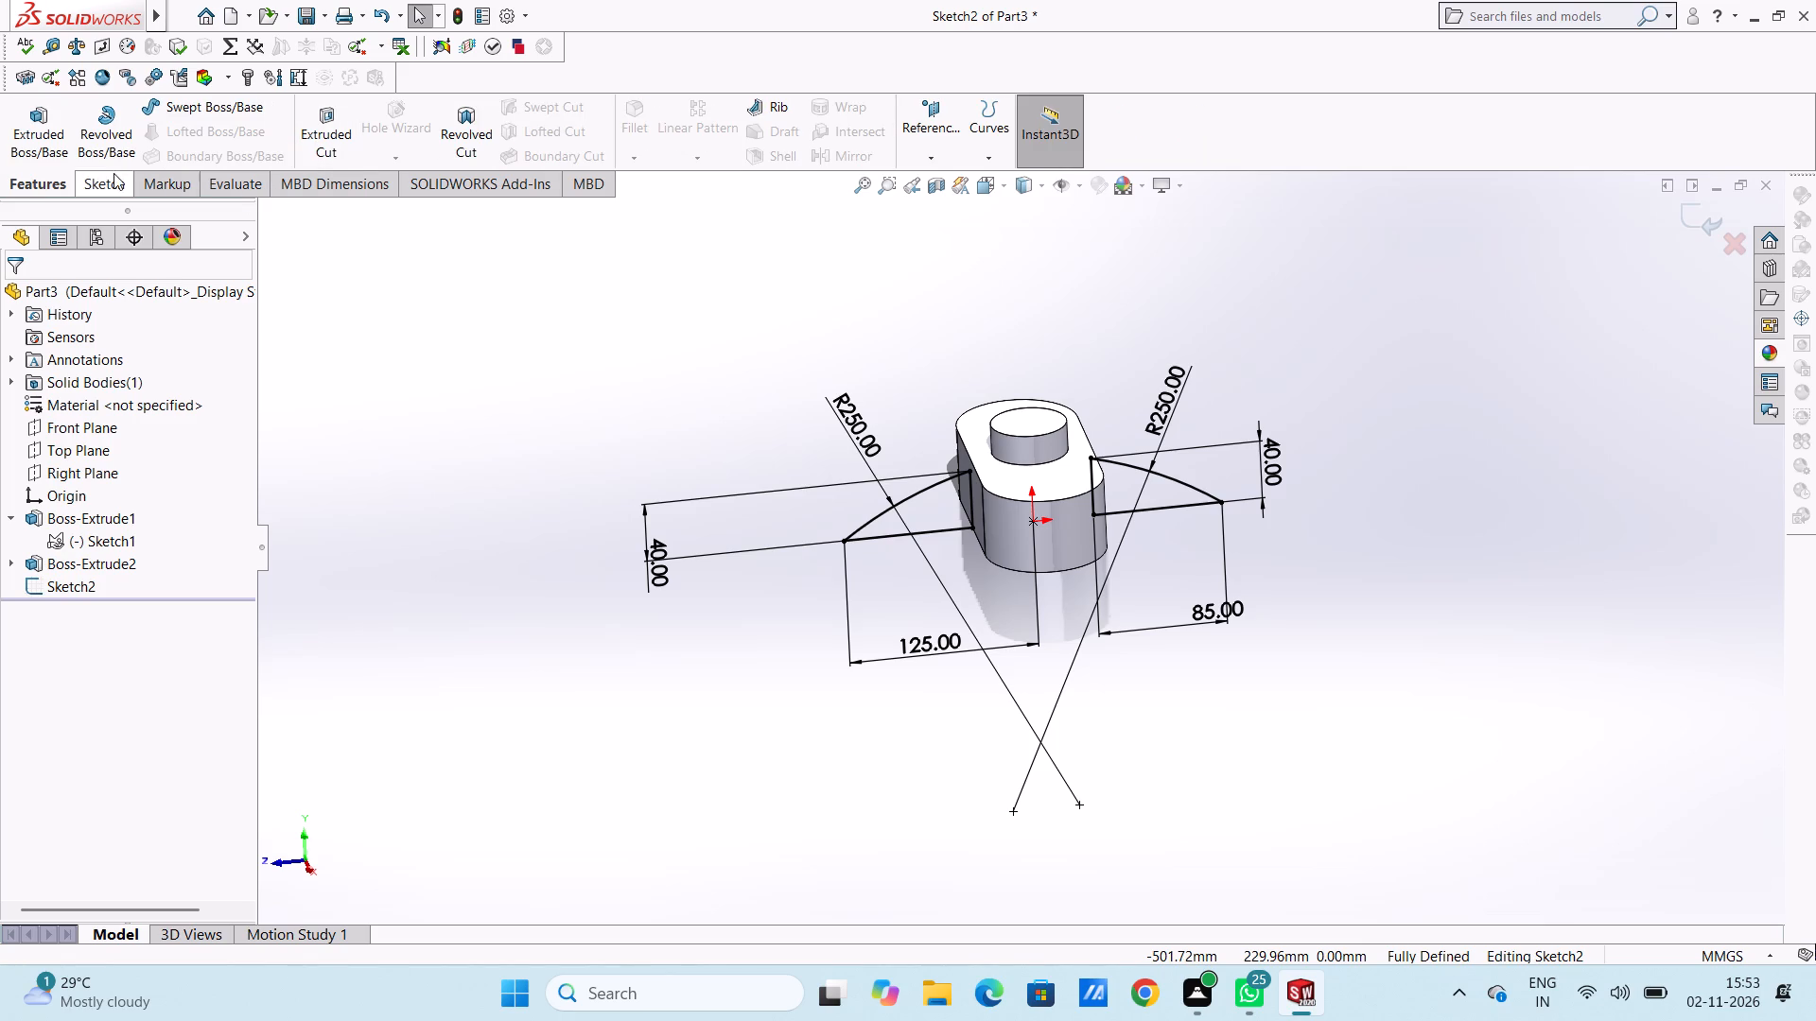
left_click(34, 126)
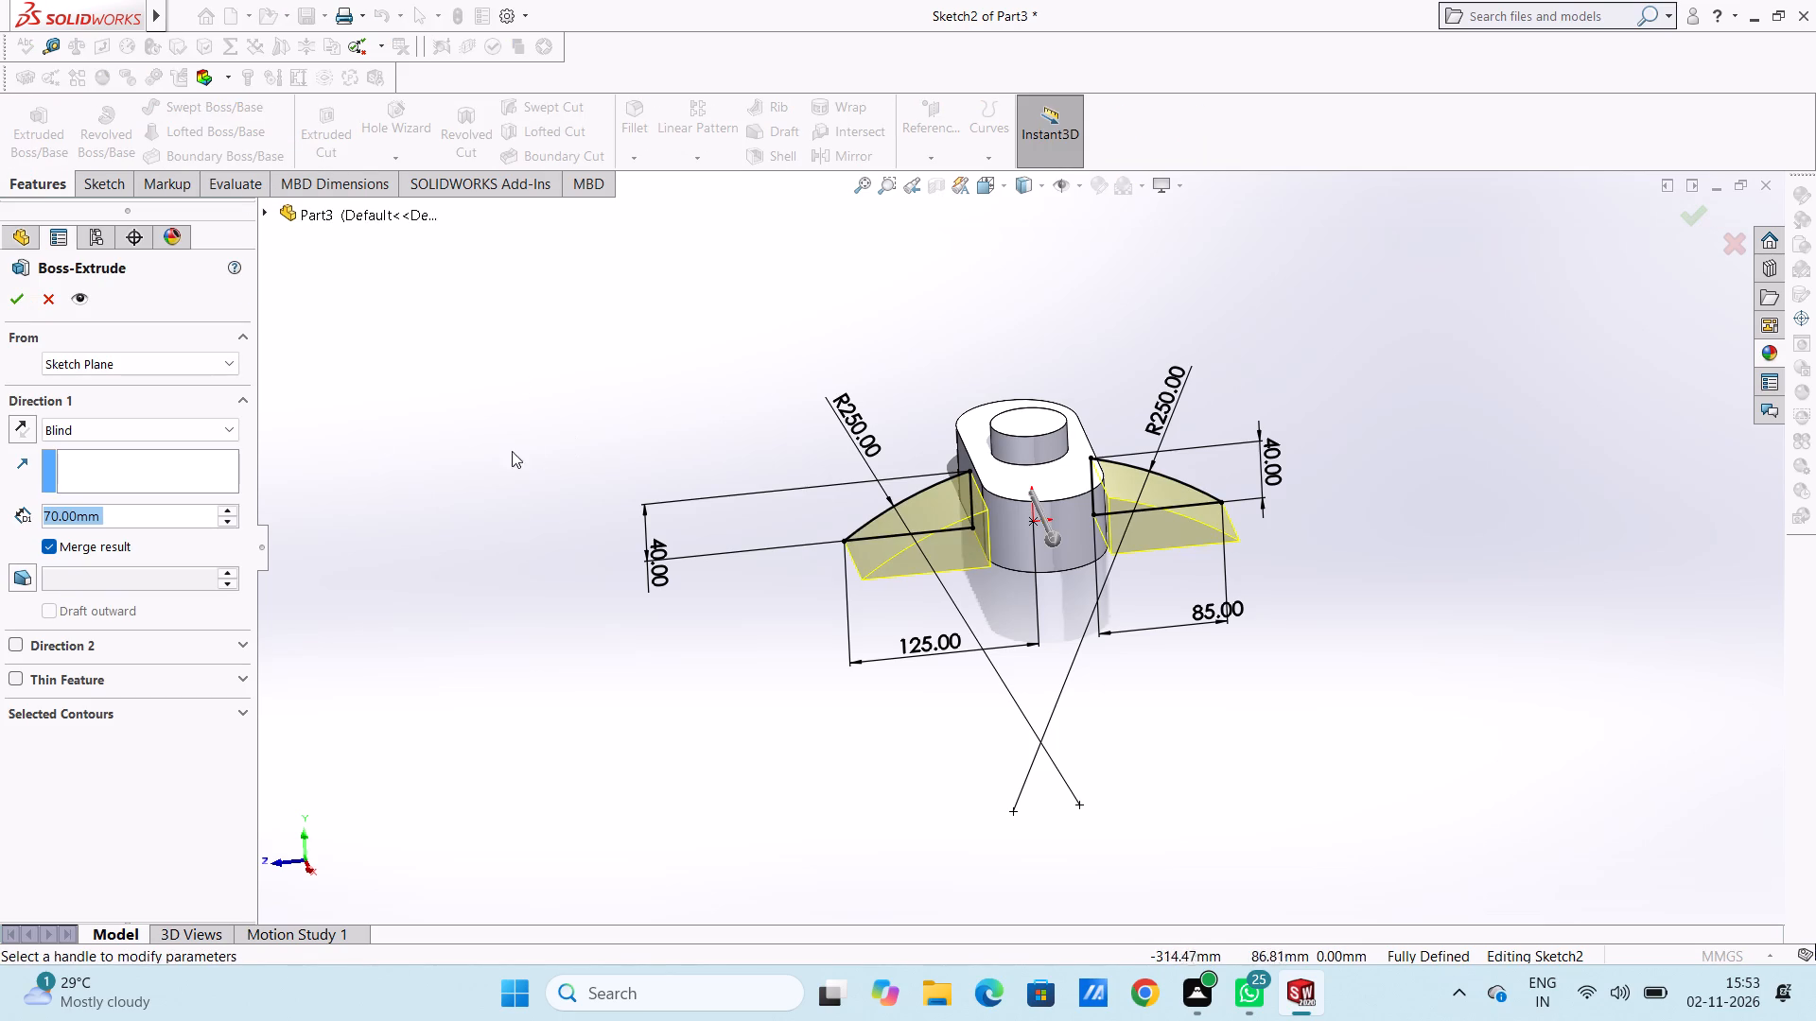
left_click(188, 359)
left_click(359, 425)
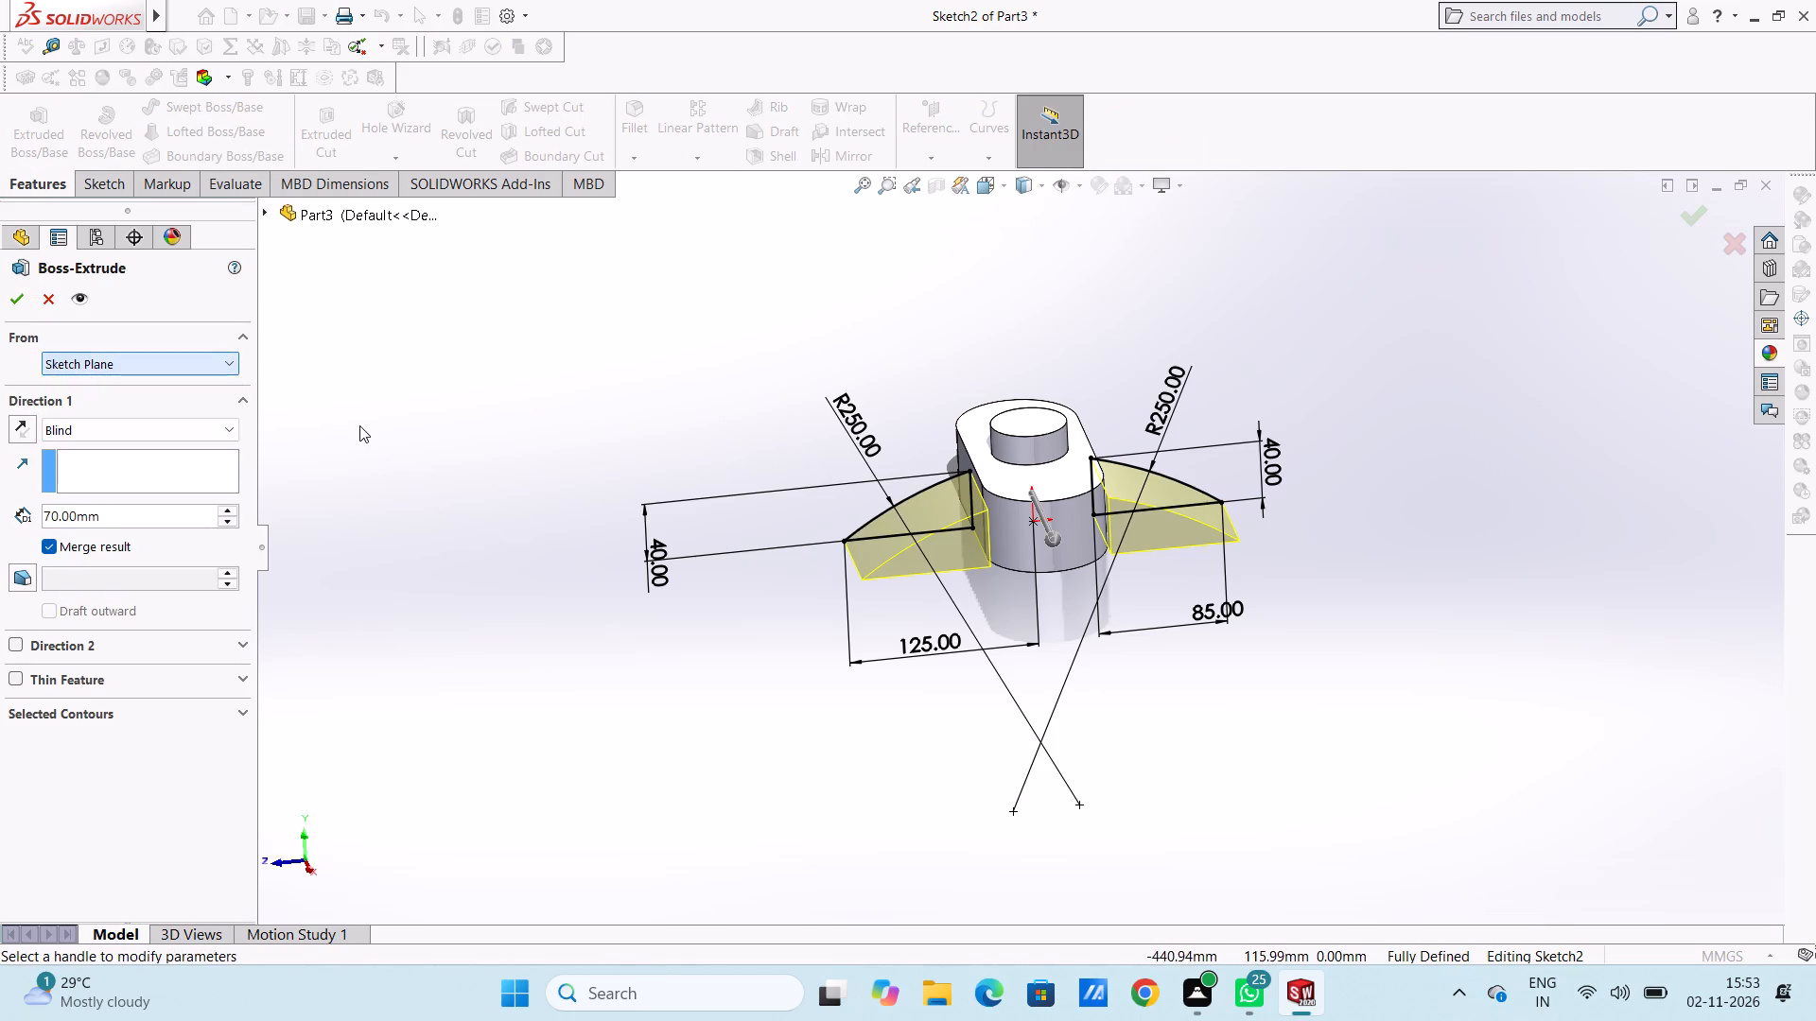
left_click(161, 431)
left_click(165, 542)
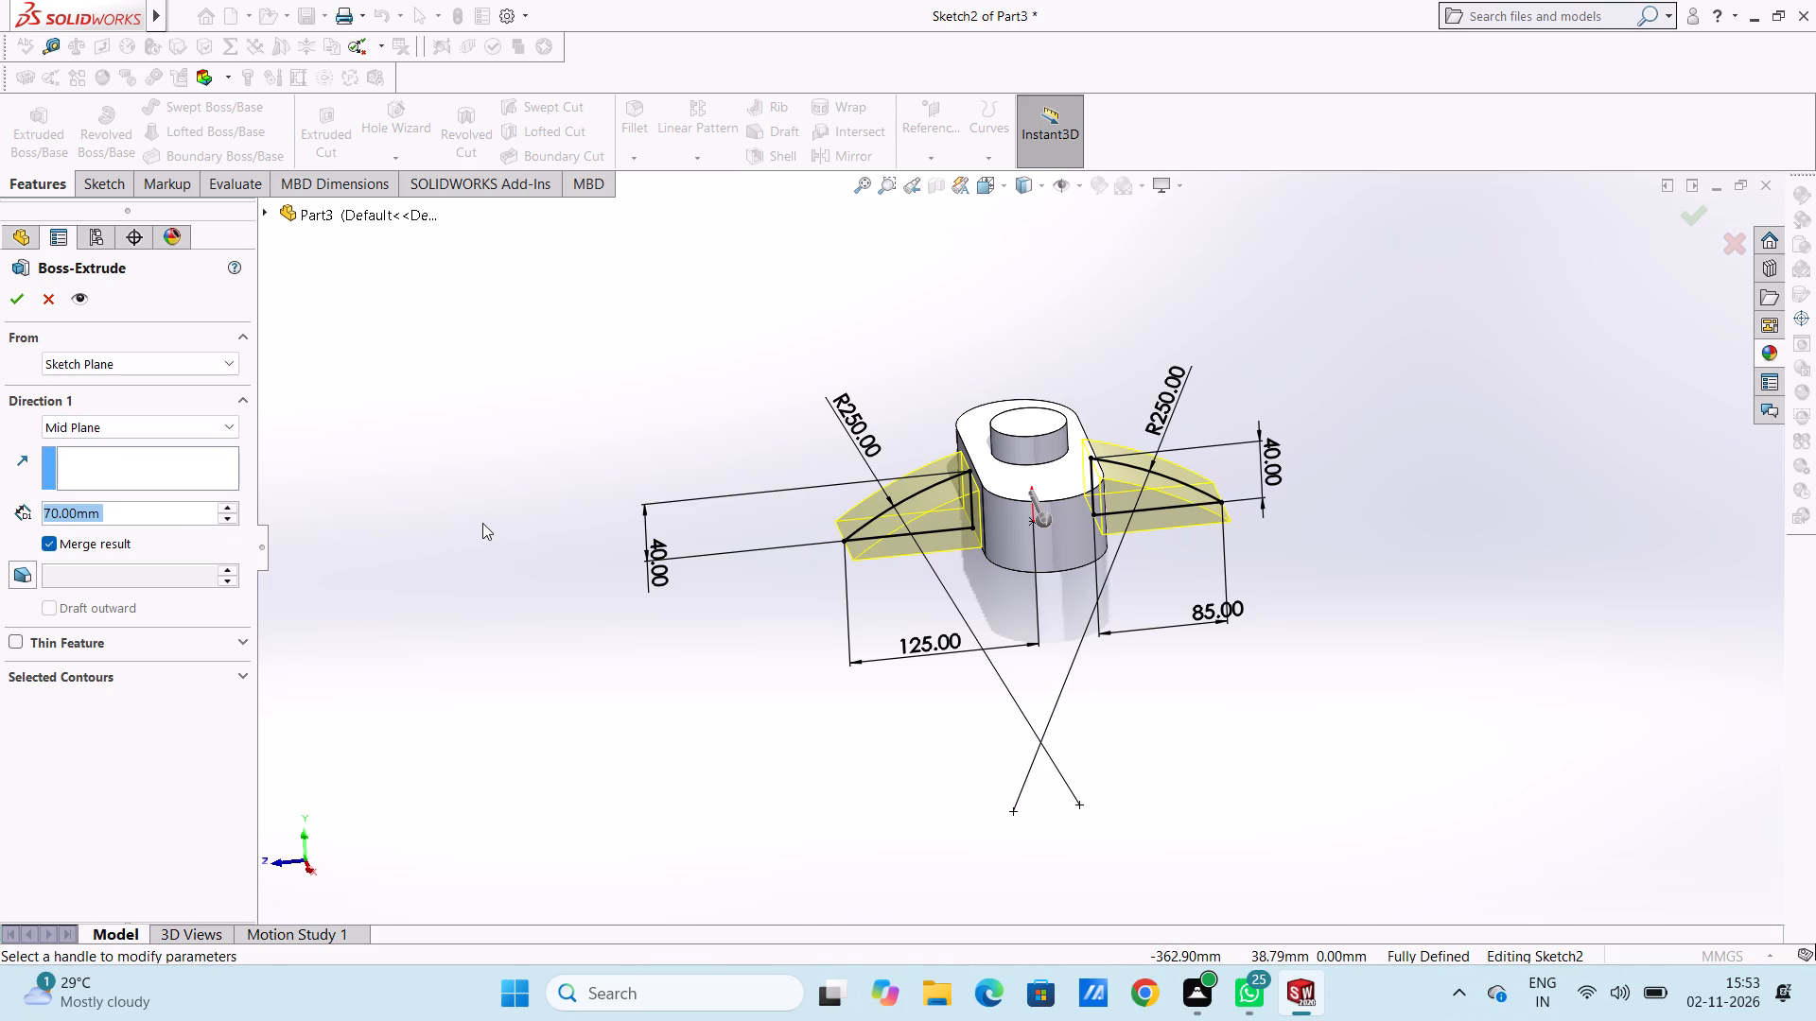
type("50")
key("Return")
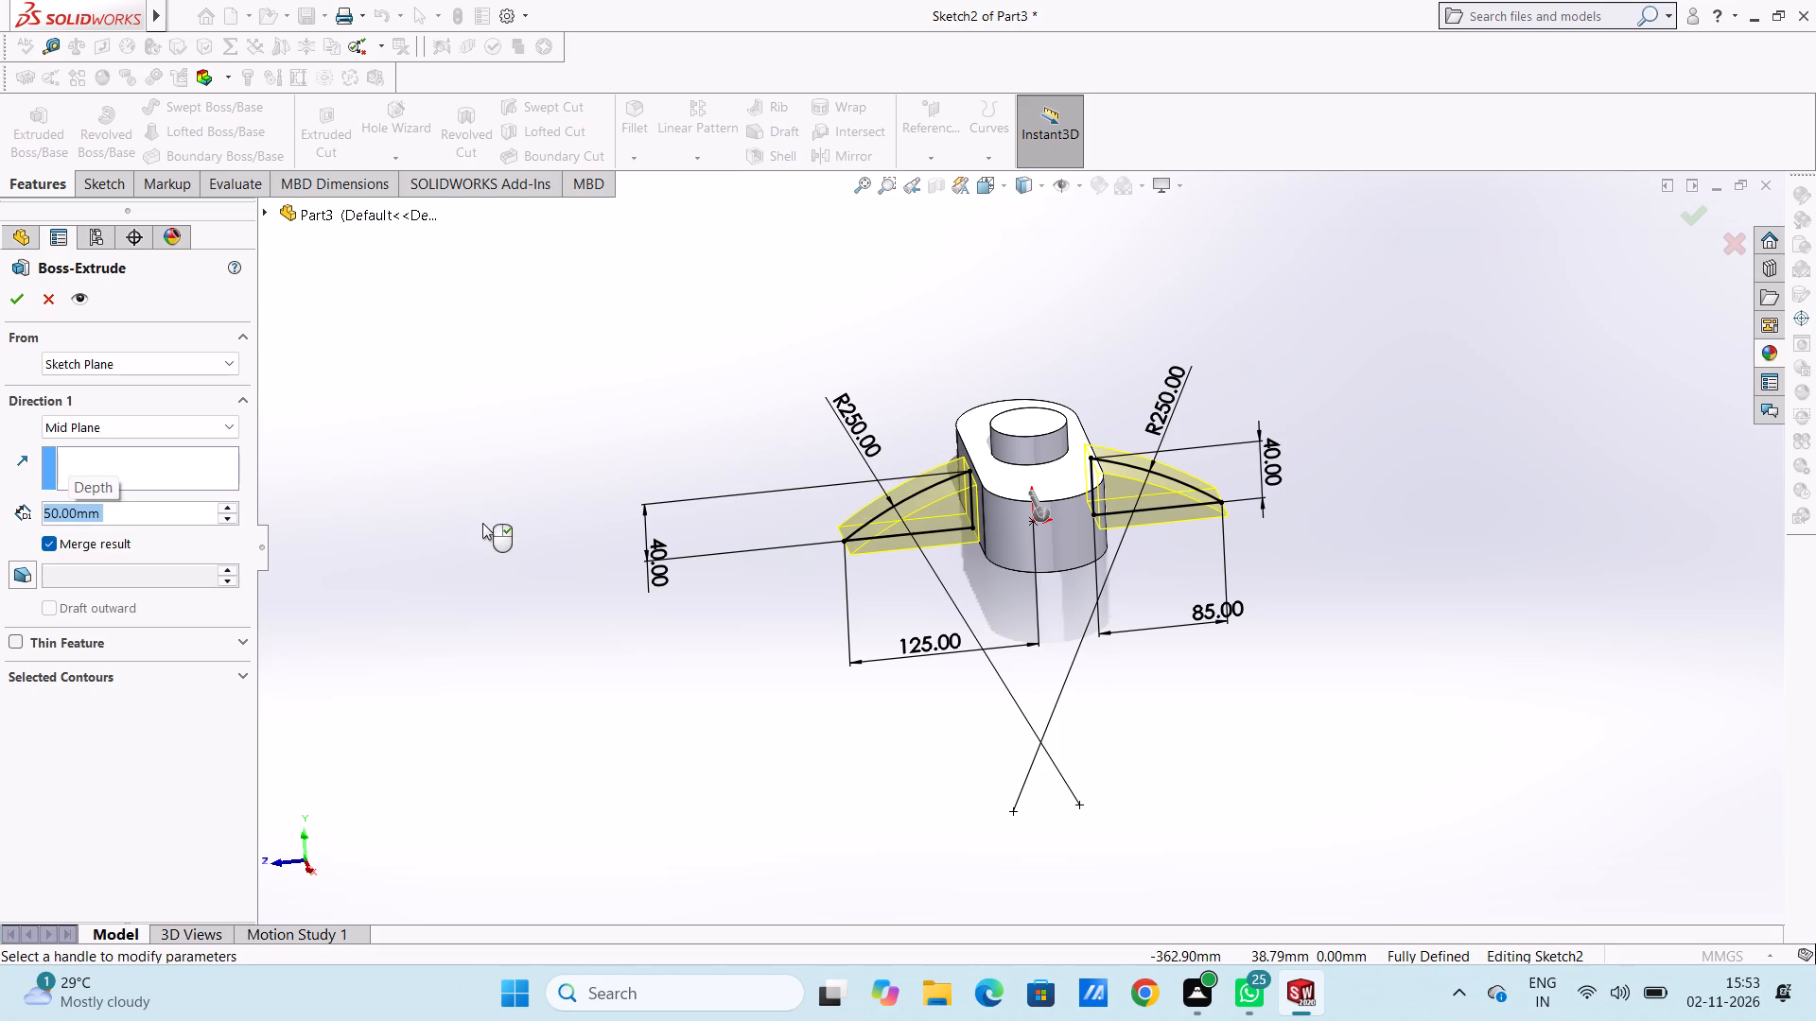
left_click(20, 301)
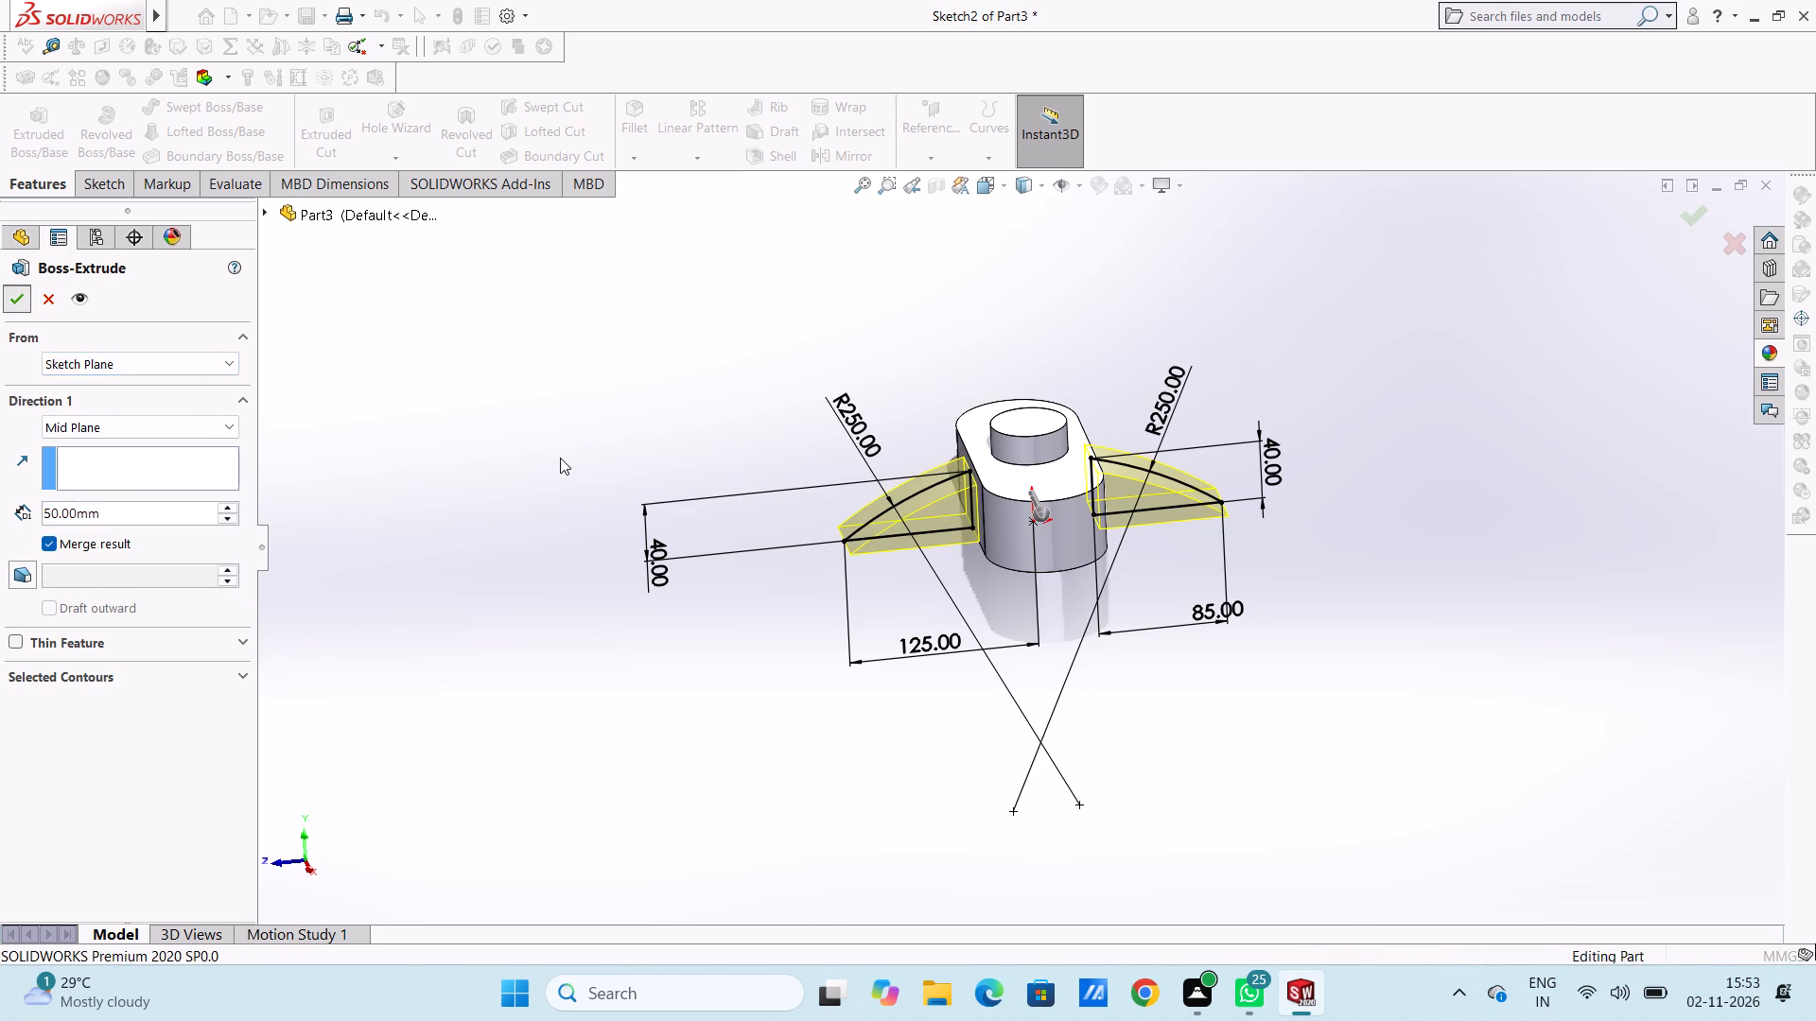
left_click(560, 458)
Examine the extruded arc-topped side features and their junctions with the slot-shaped body from several angles.
middle_click_drag(596, 393, 691, 558)
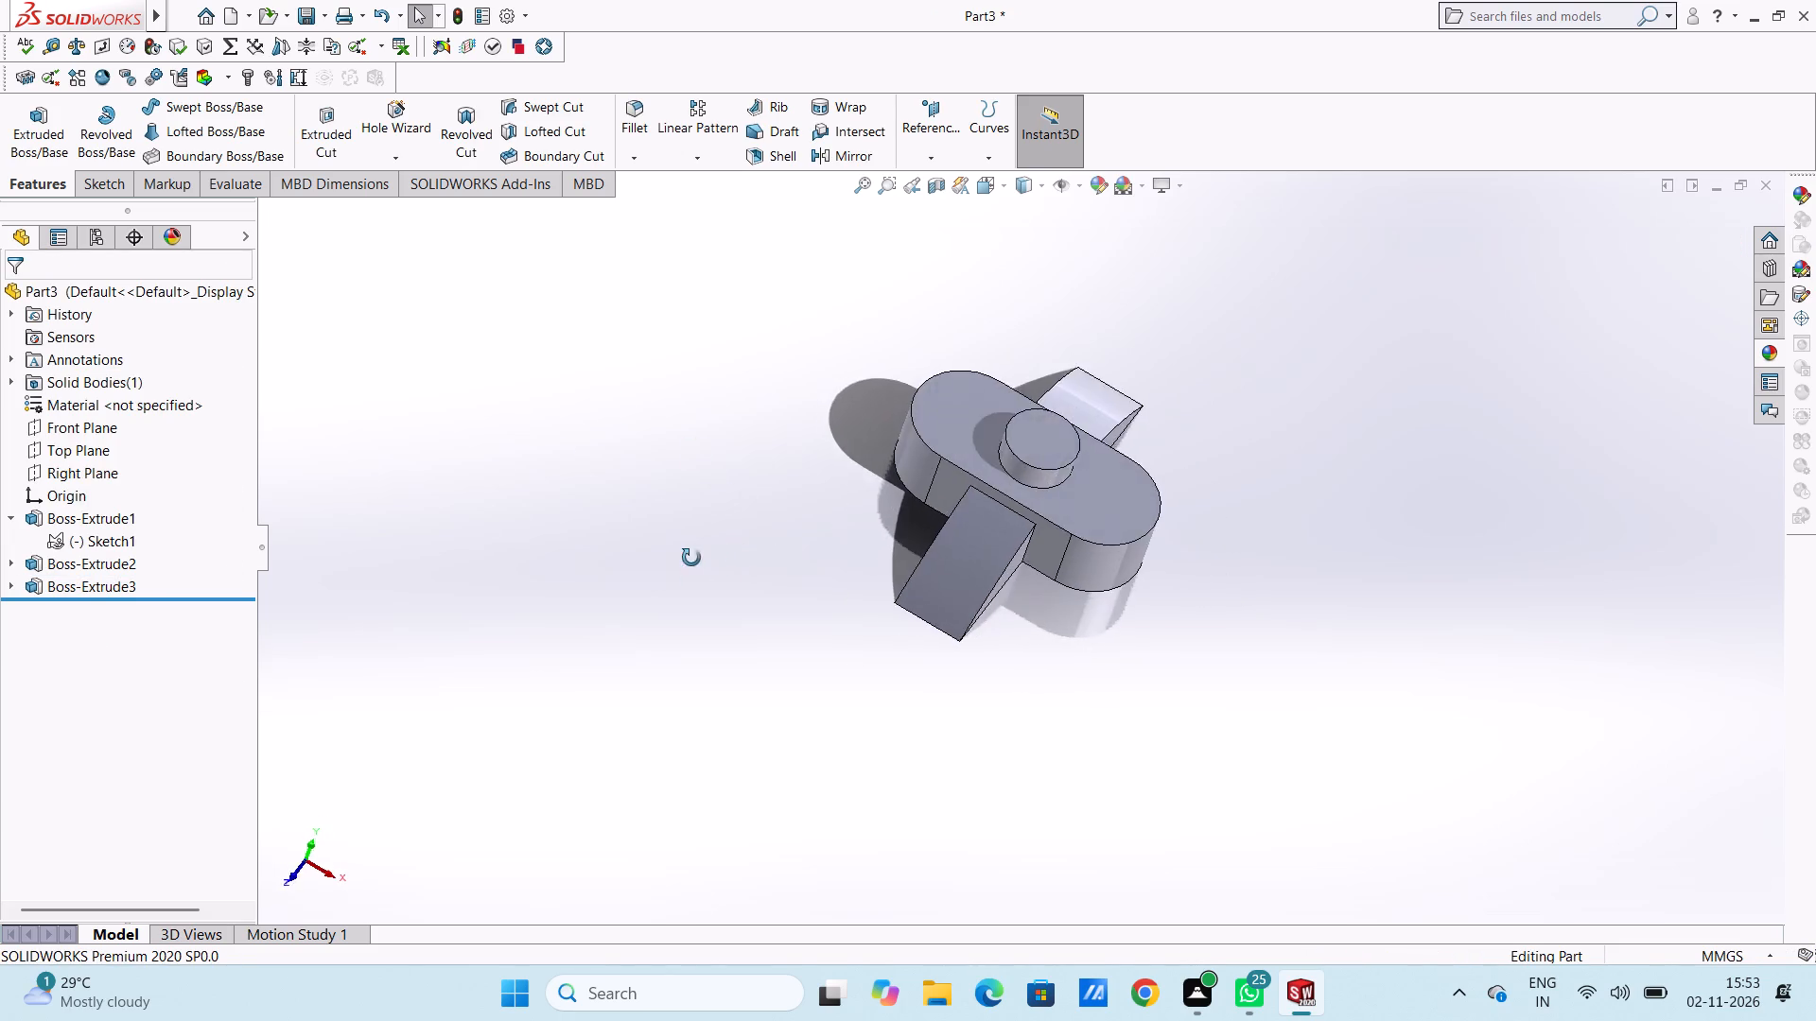
middle_click_drag(691, 558, 689, 499)
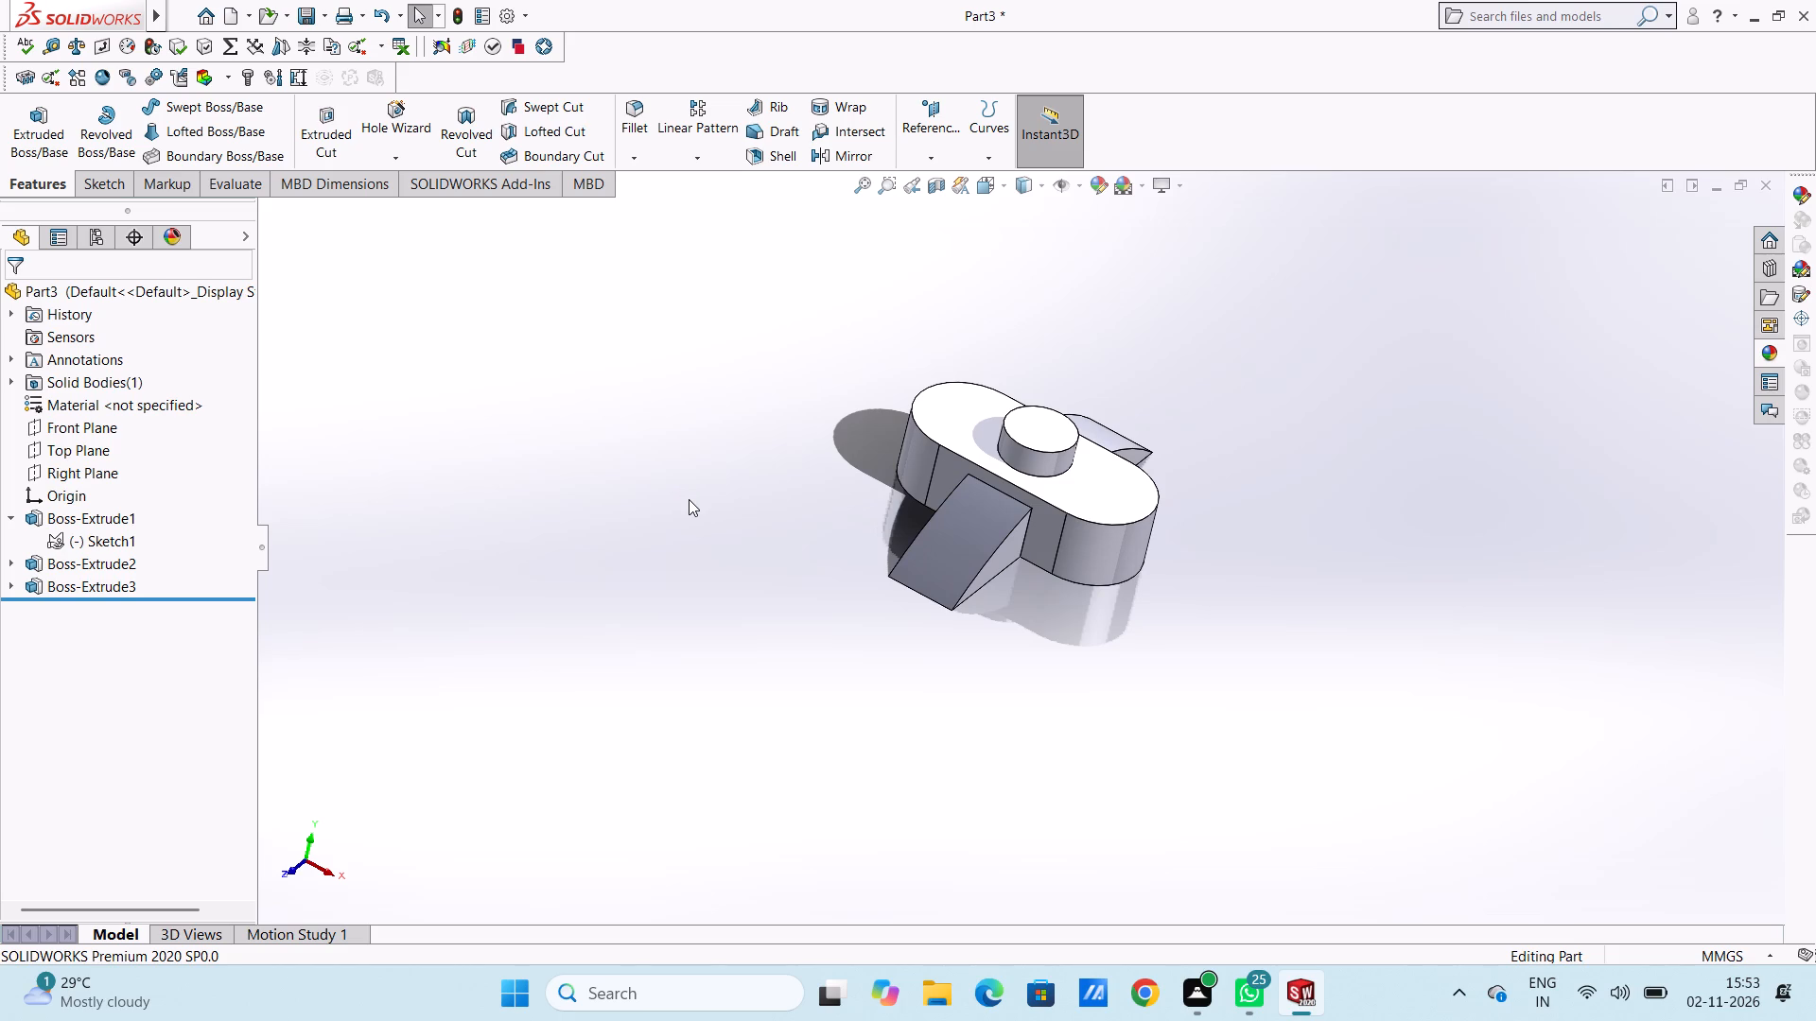
middle_click_drag(917, 587, 815, 506)
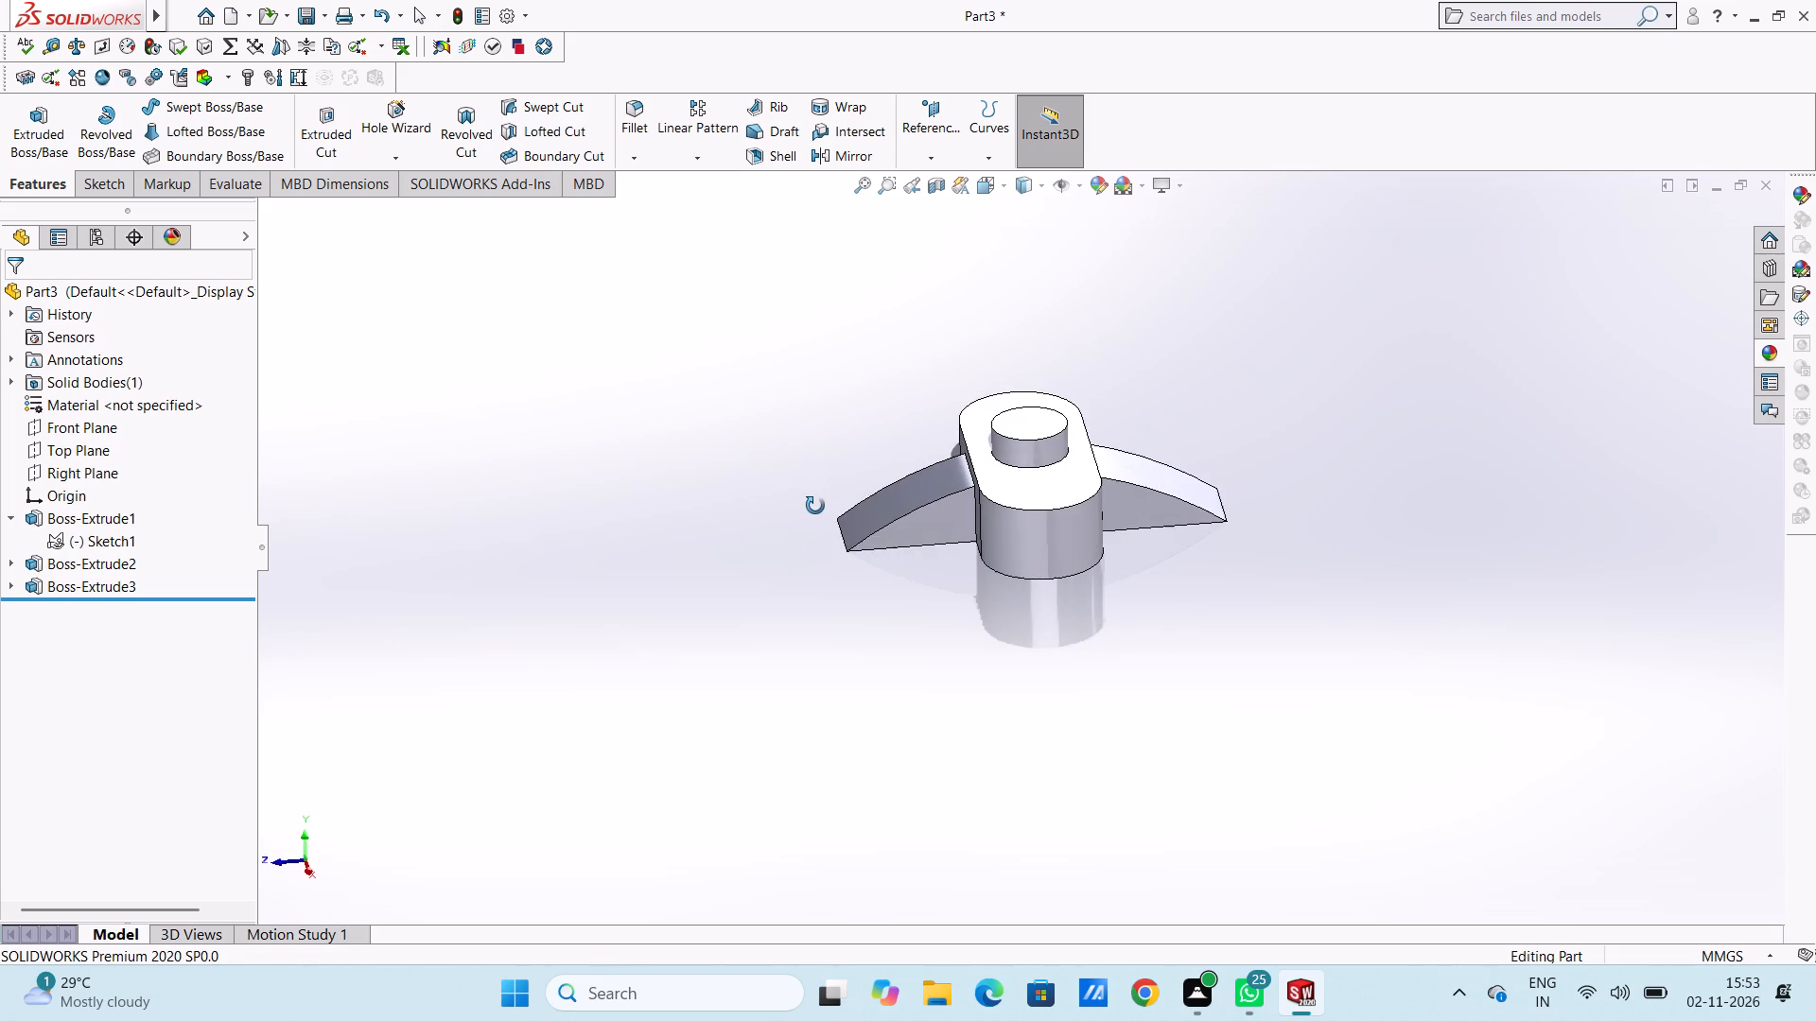
middle_click_drag(815, 506, 857, 565)
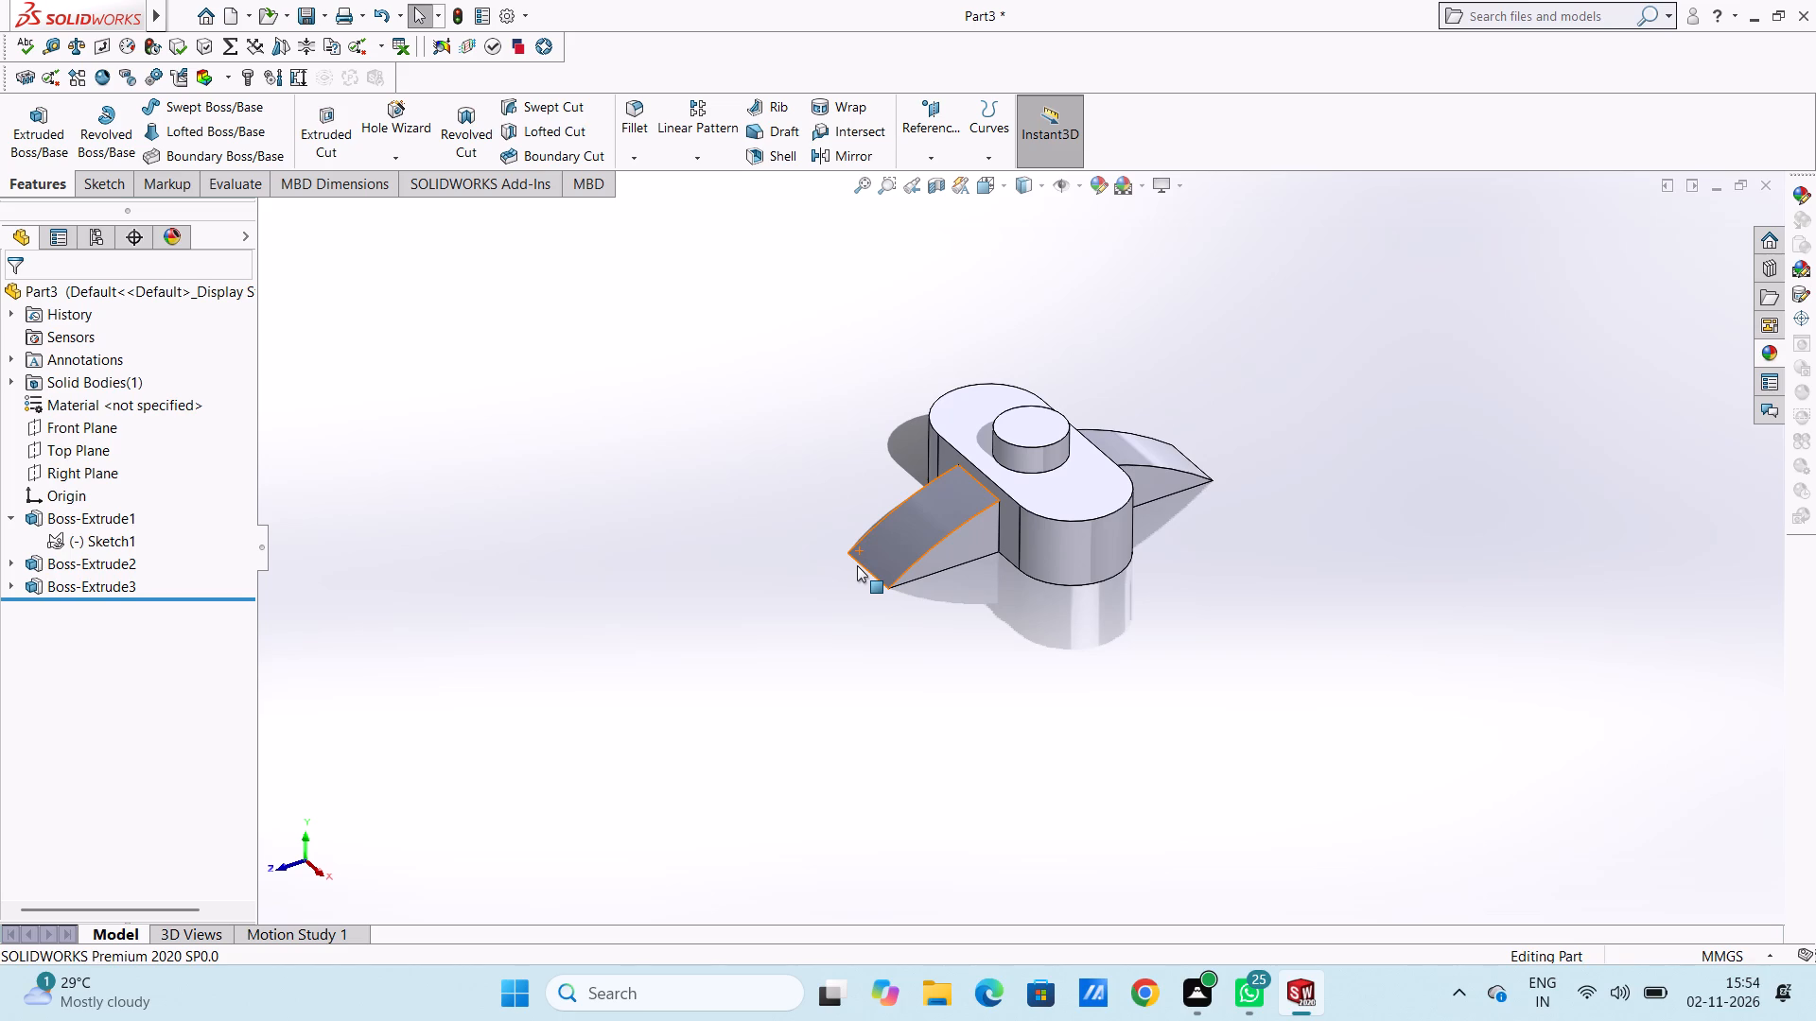
middle_click_drag(816, 407, 889, 619)
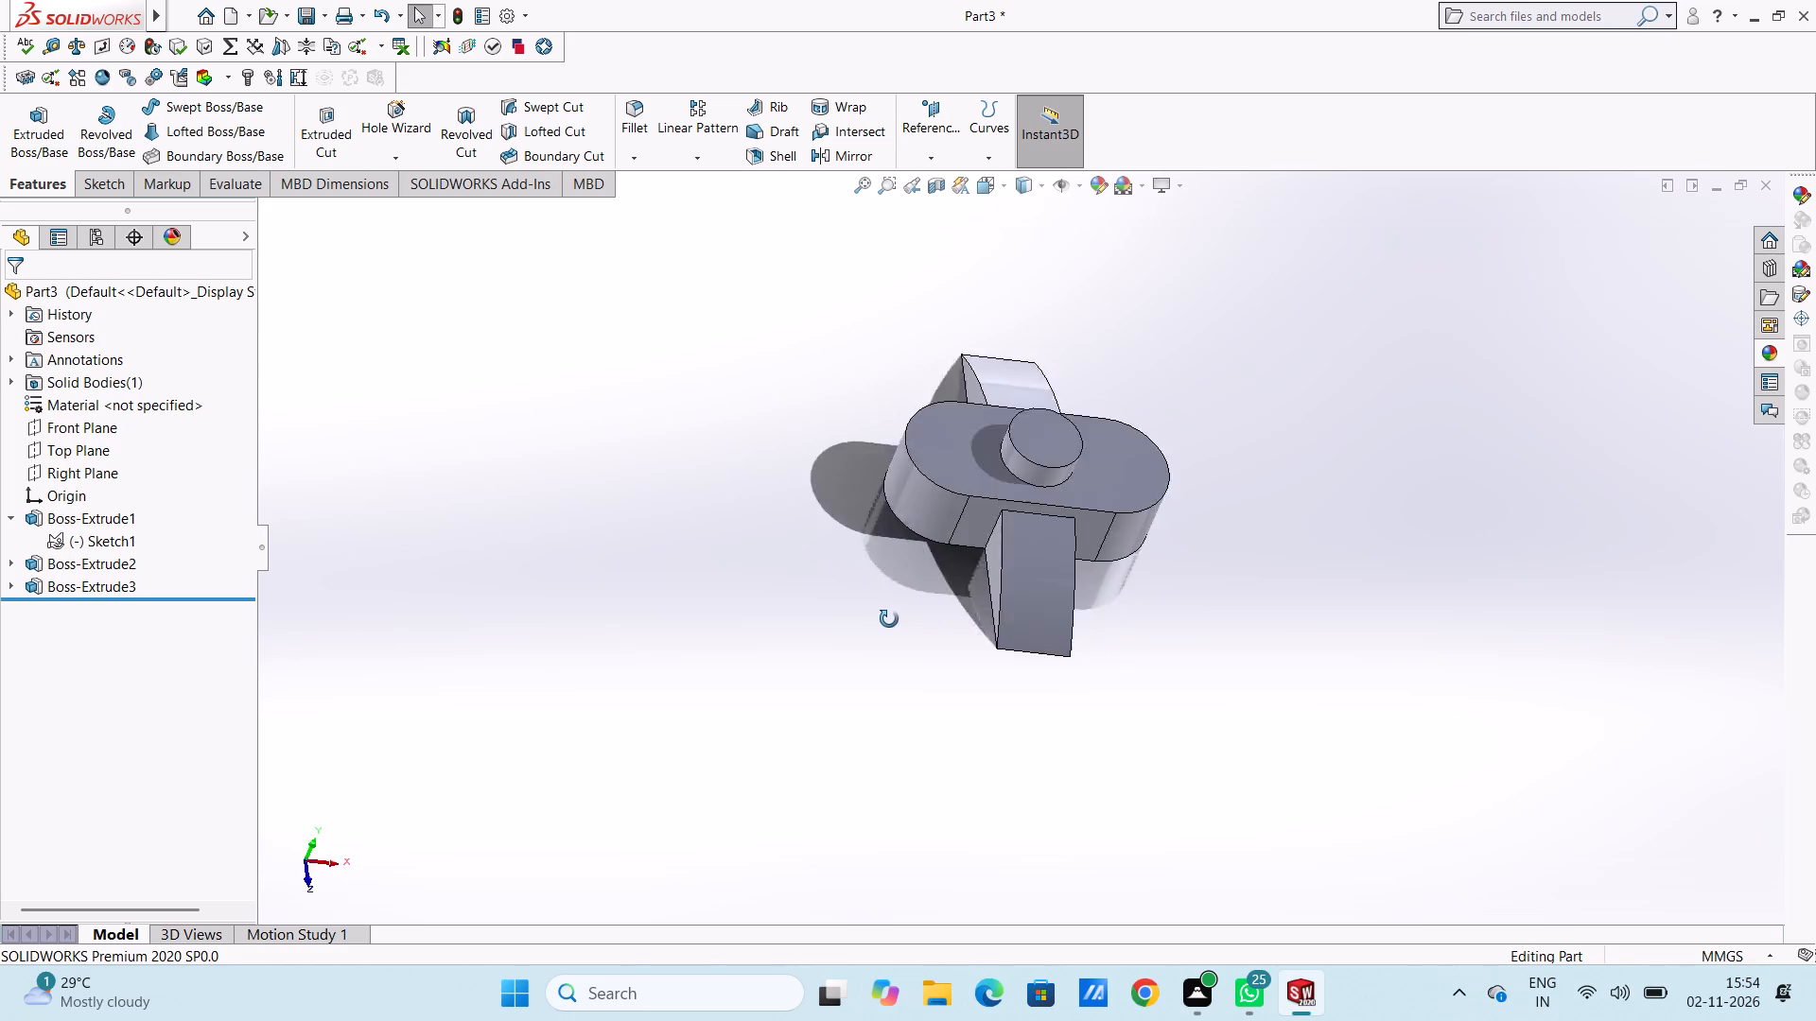
middle_click_drag(889, 619, 1003, 645)
middle_click_drag(976, 560, 962, 539)
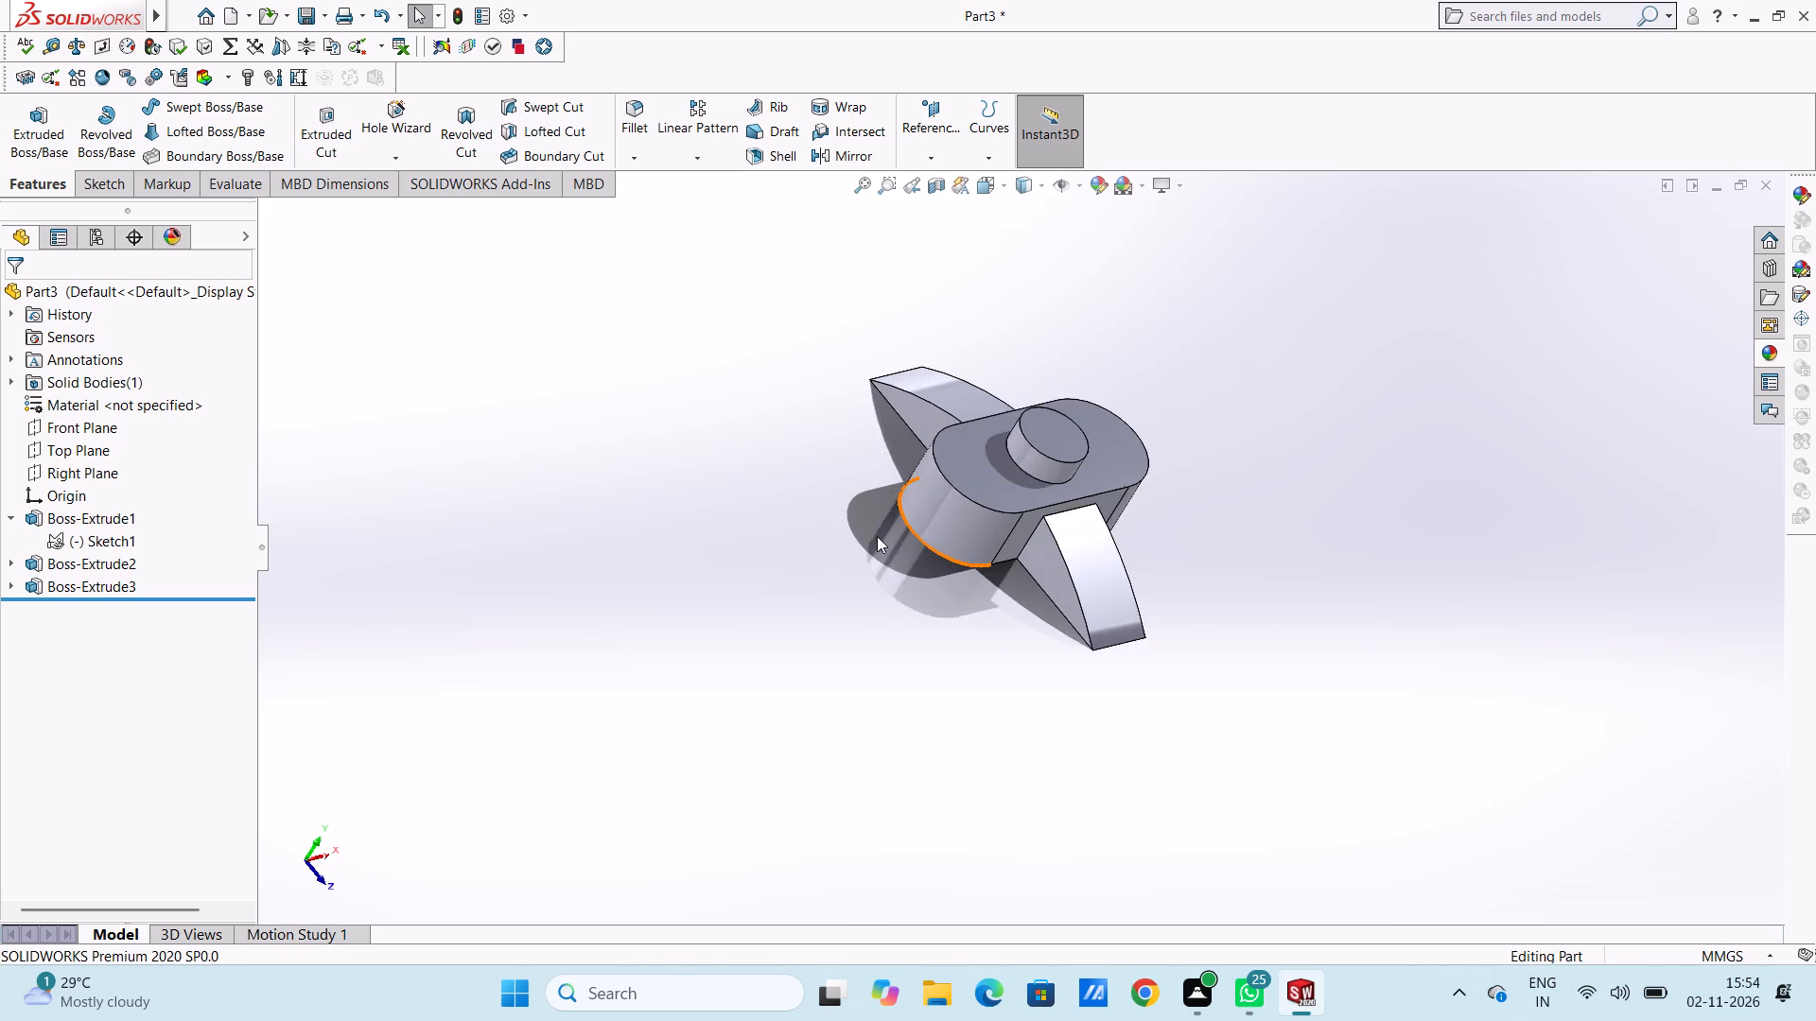
middle_click_drag(847, 572, 851, 590)
middle_click_drag(1094, 562, 1013, 684)
middle_click_drag(1013, 684, 996, 749)
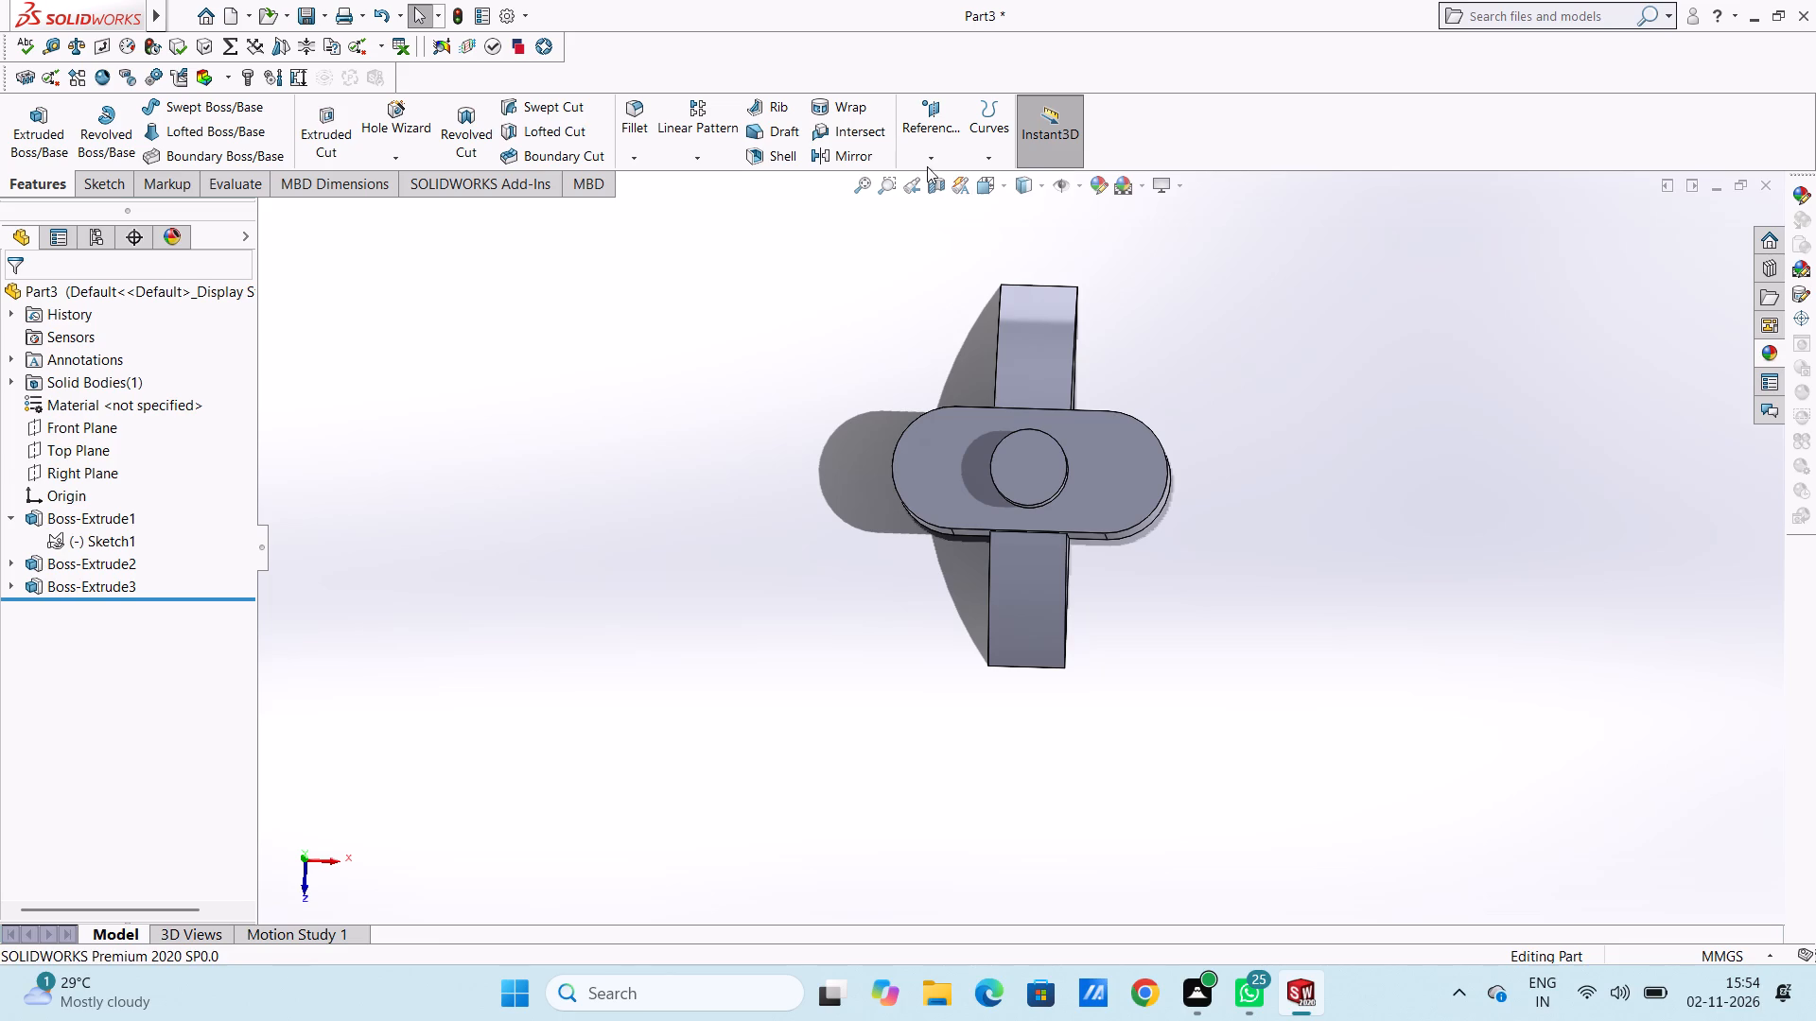
Open a new sketch on the Front Plane.
left_click(91, 428)
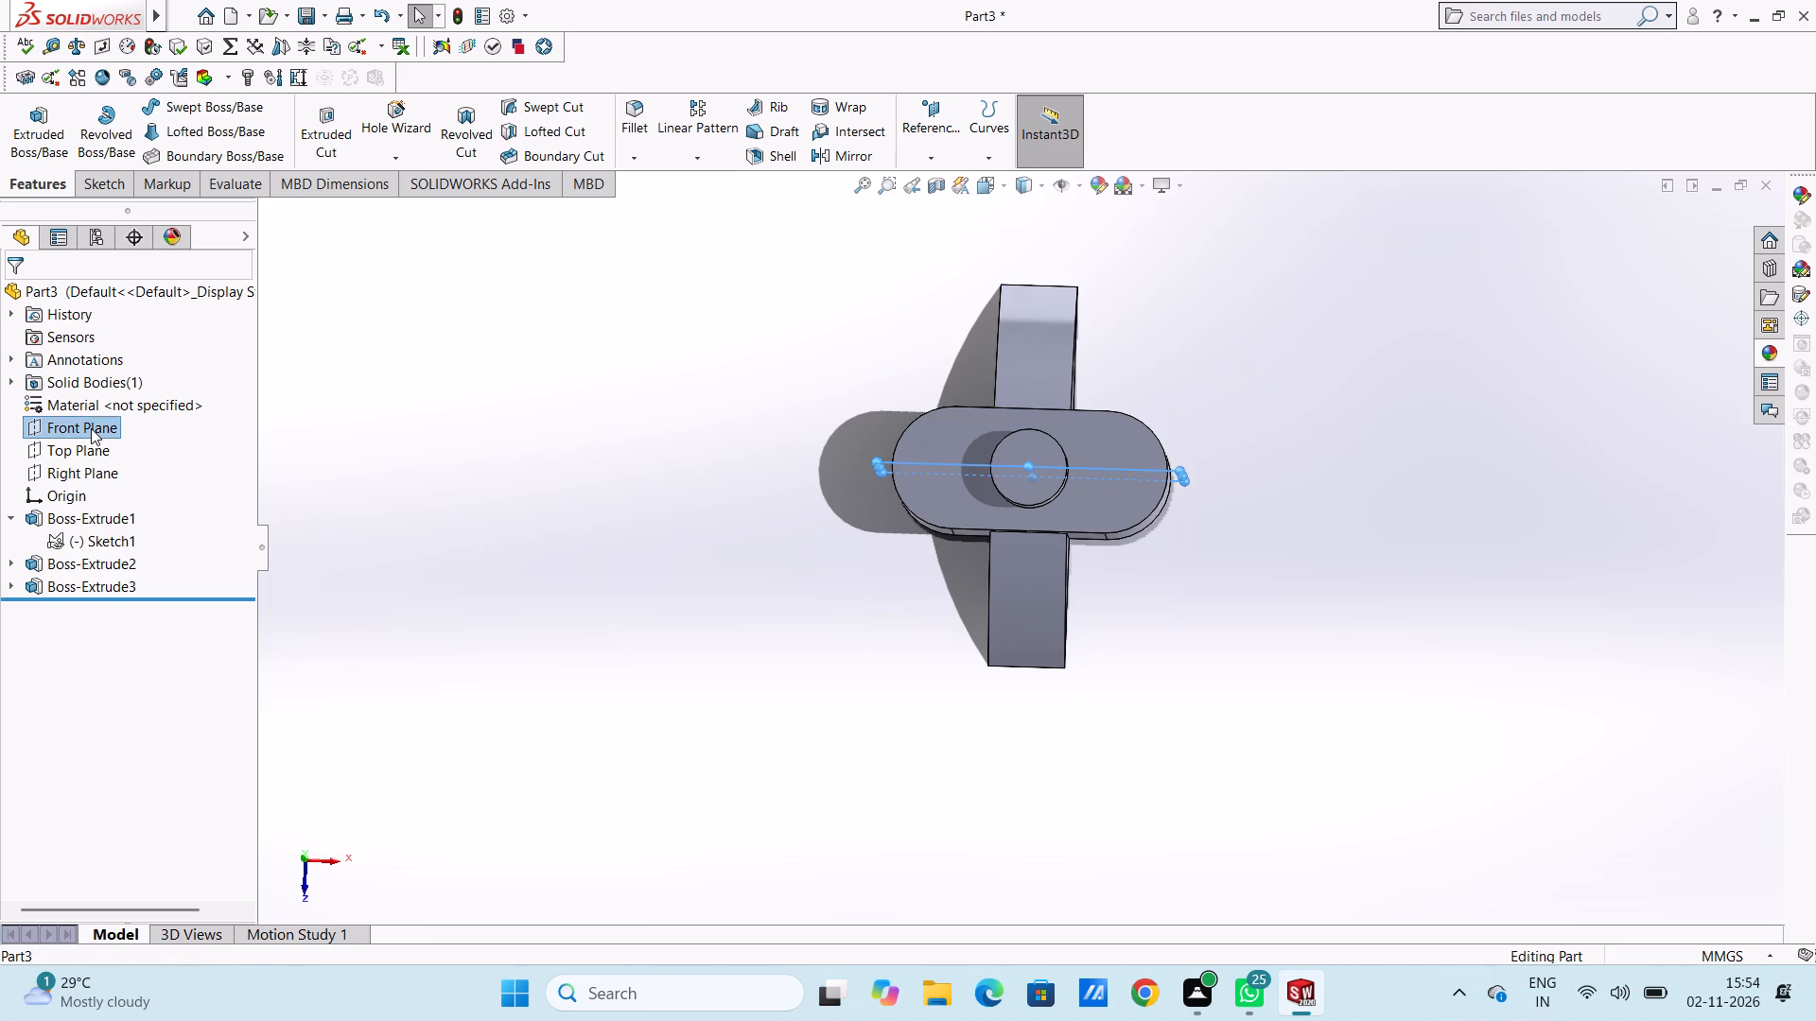
left_click(111, 399)
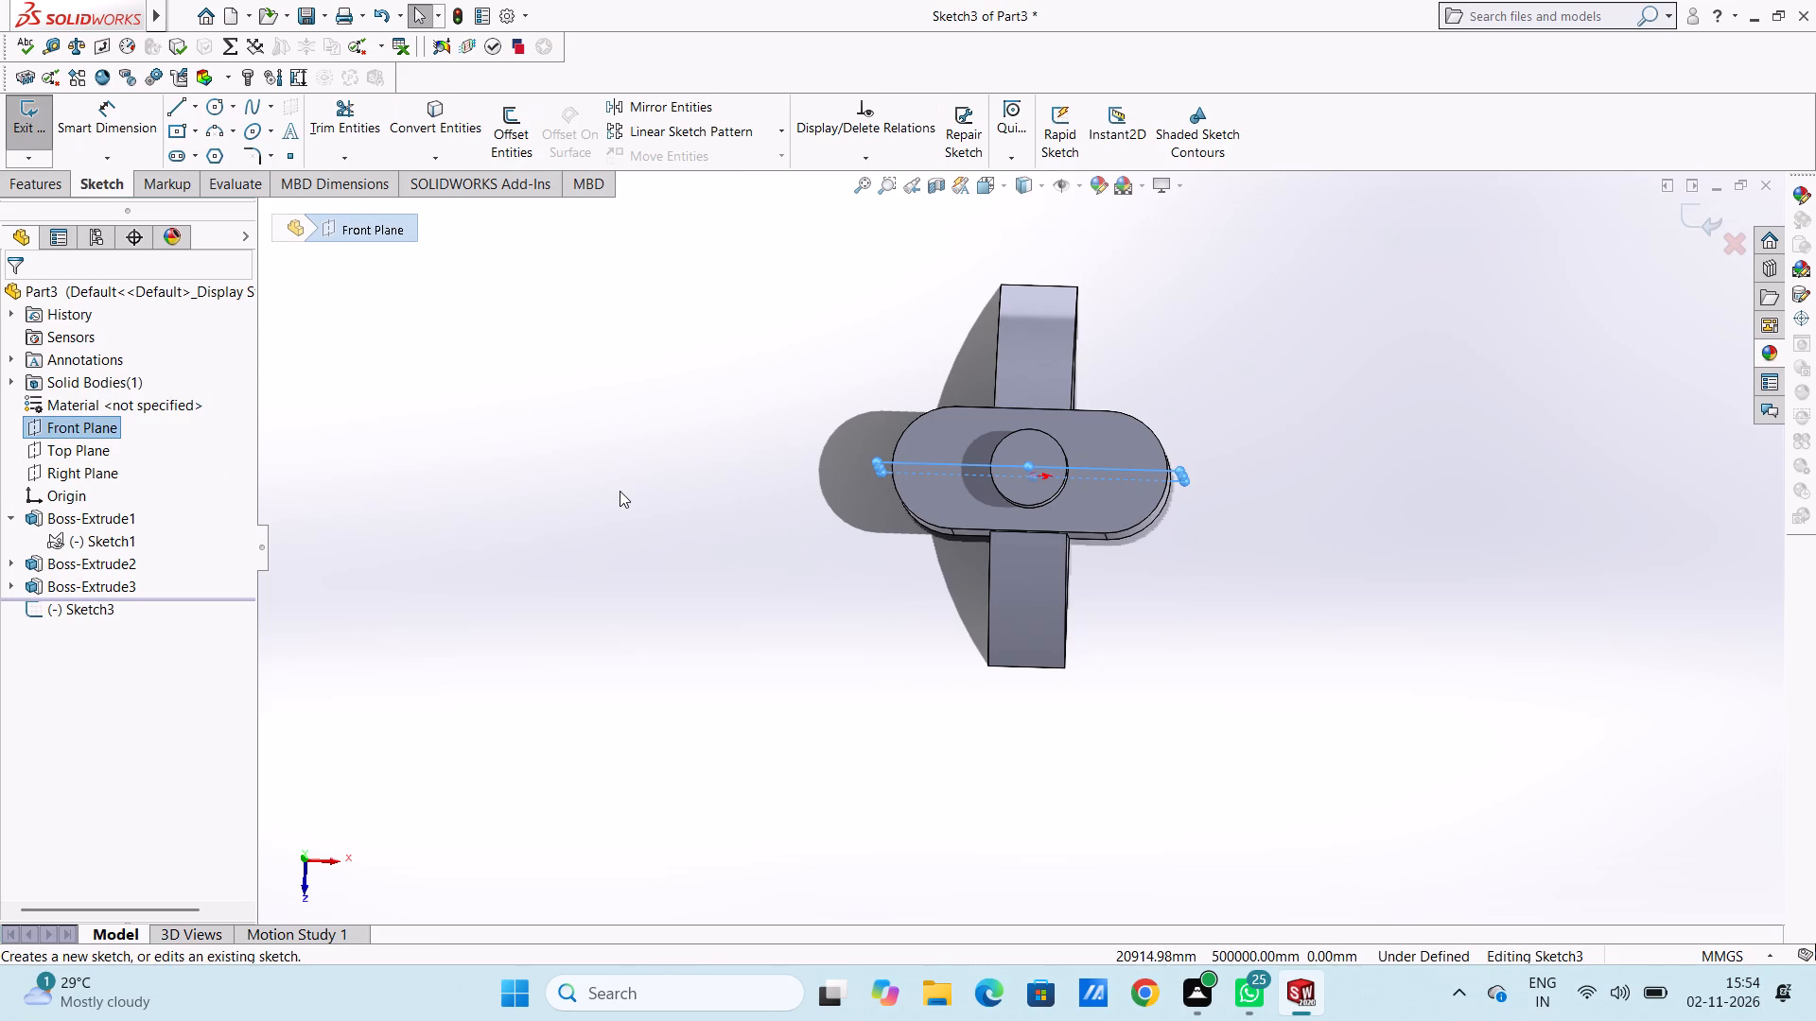
left_click(620, 491)
key("ctrl+1")
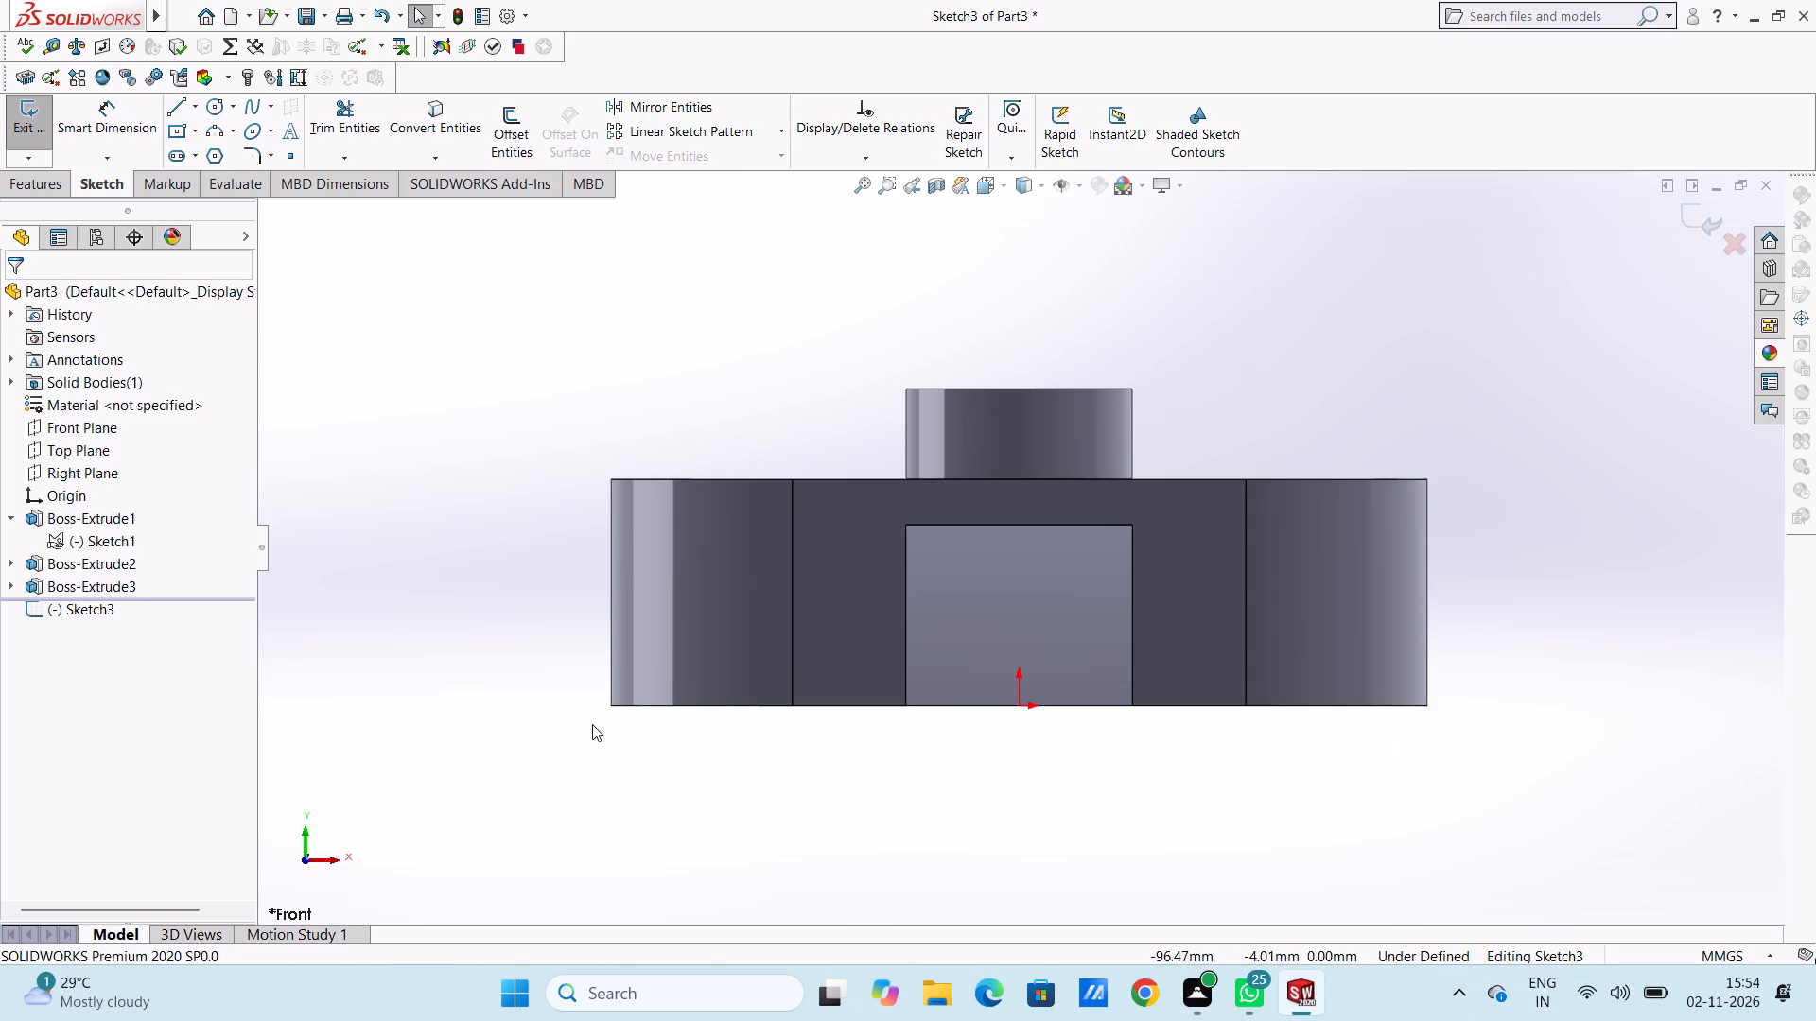
scroll(1022, 729, "up", 3)
scroll(1202, 562, "down", 1)
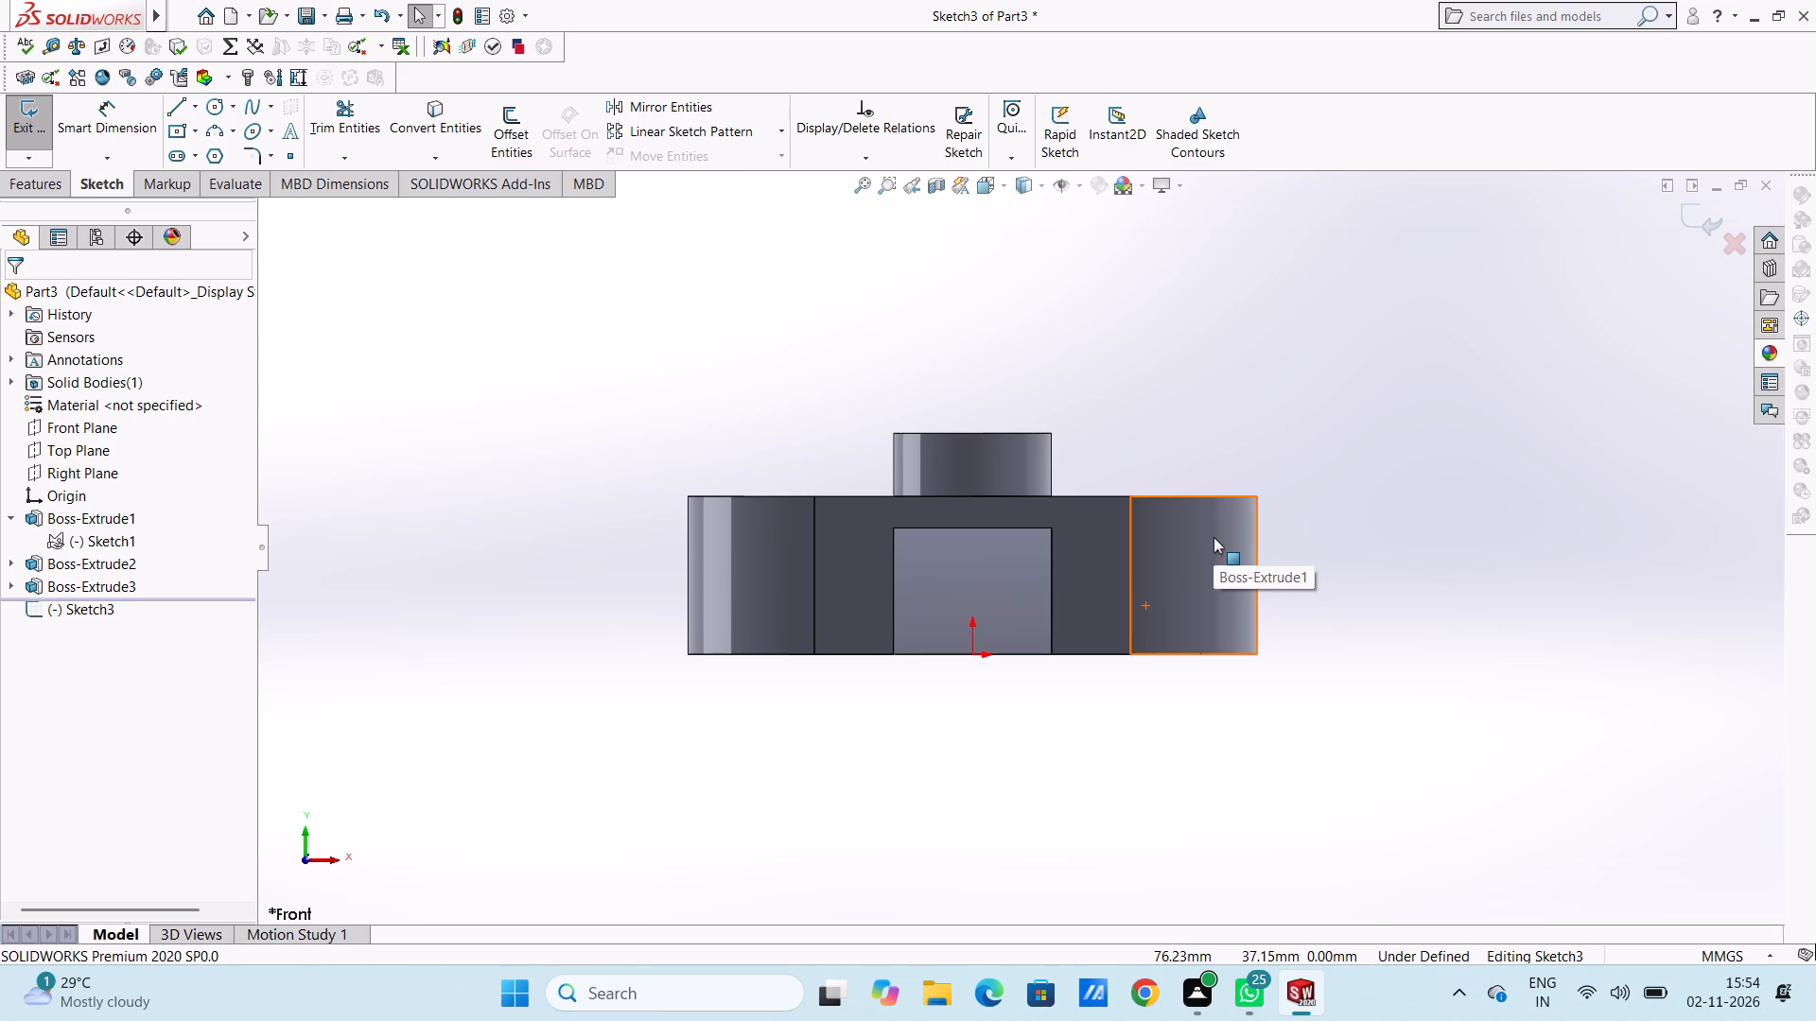
middle_click_drag(798, 418, 657, 596)
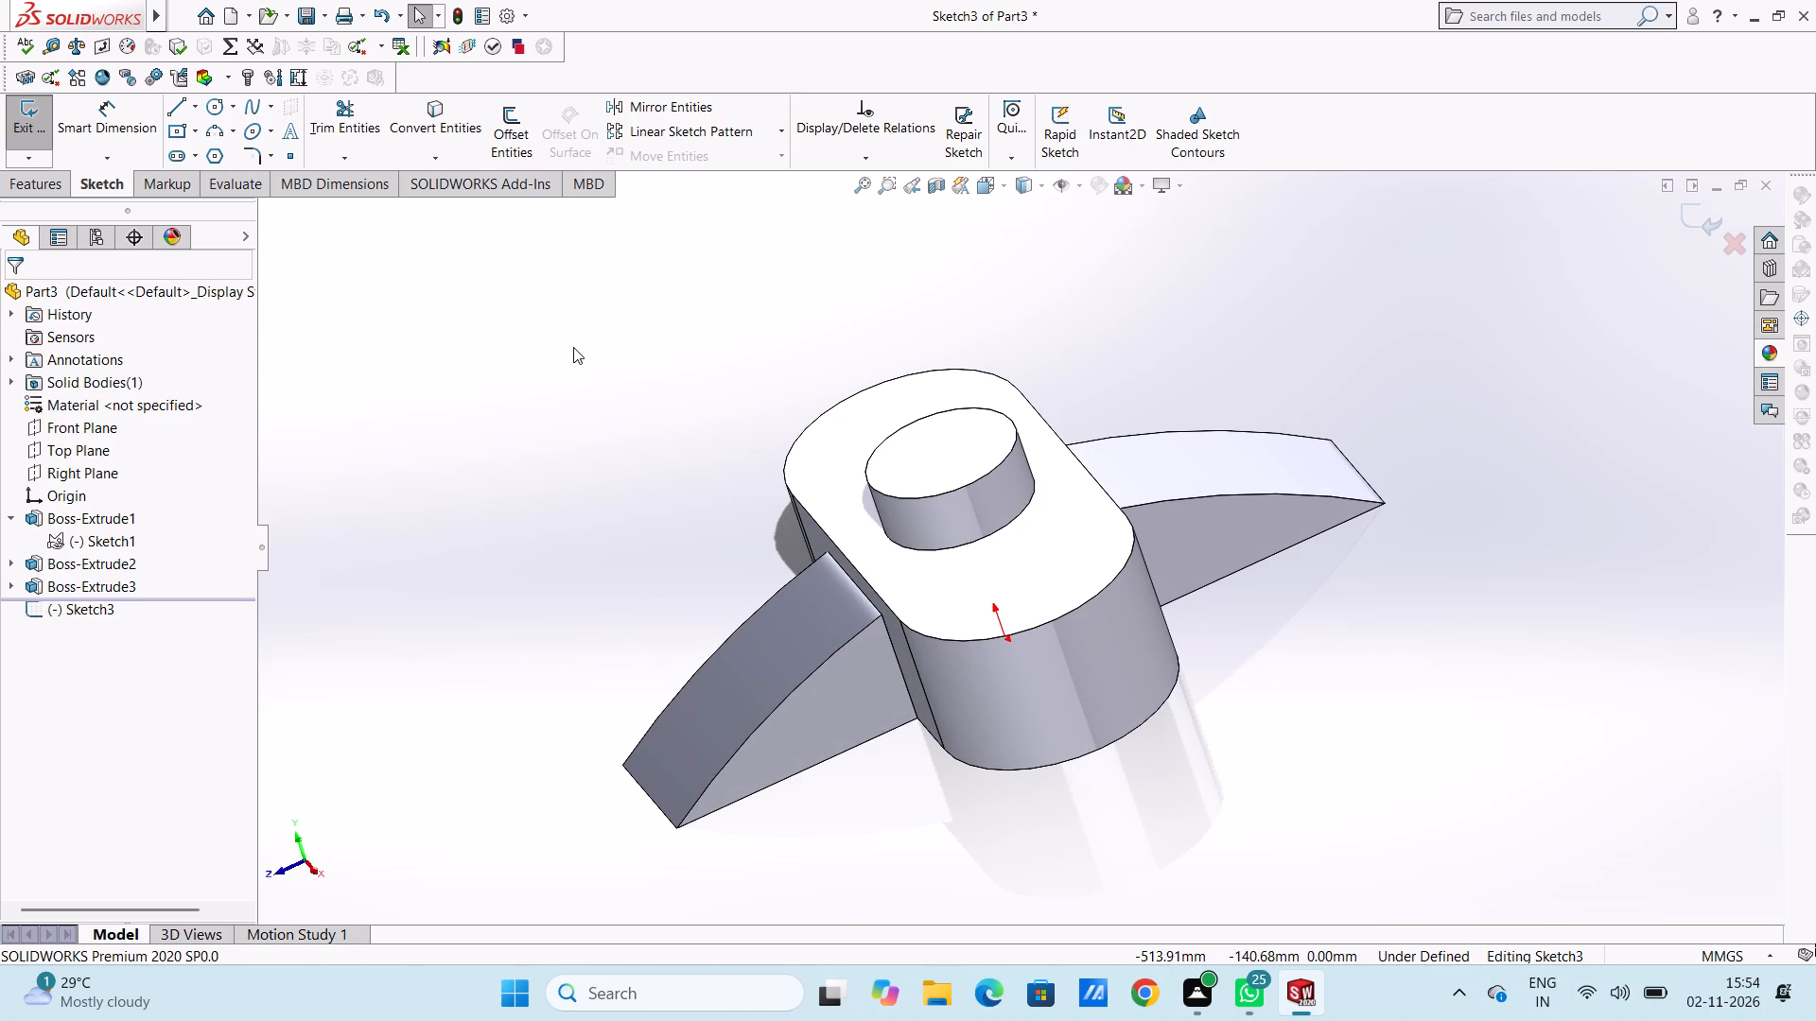
key("ctrl+1")
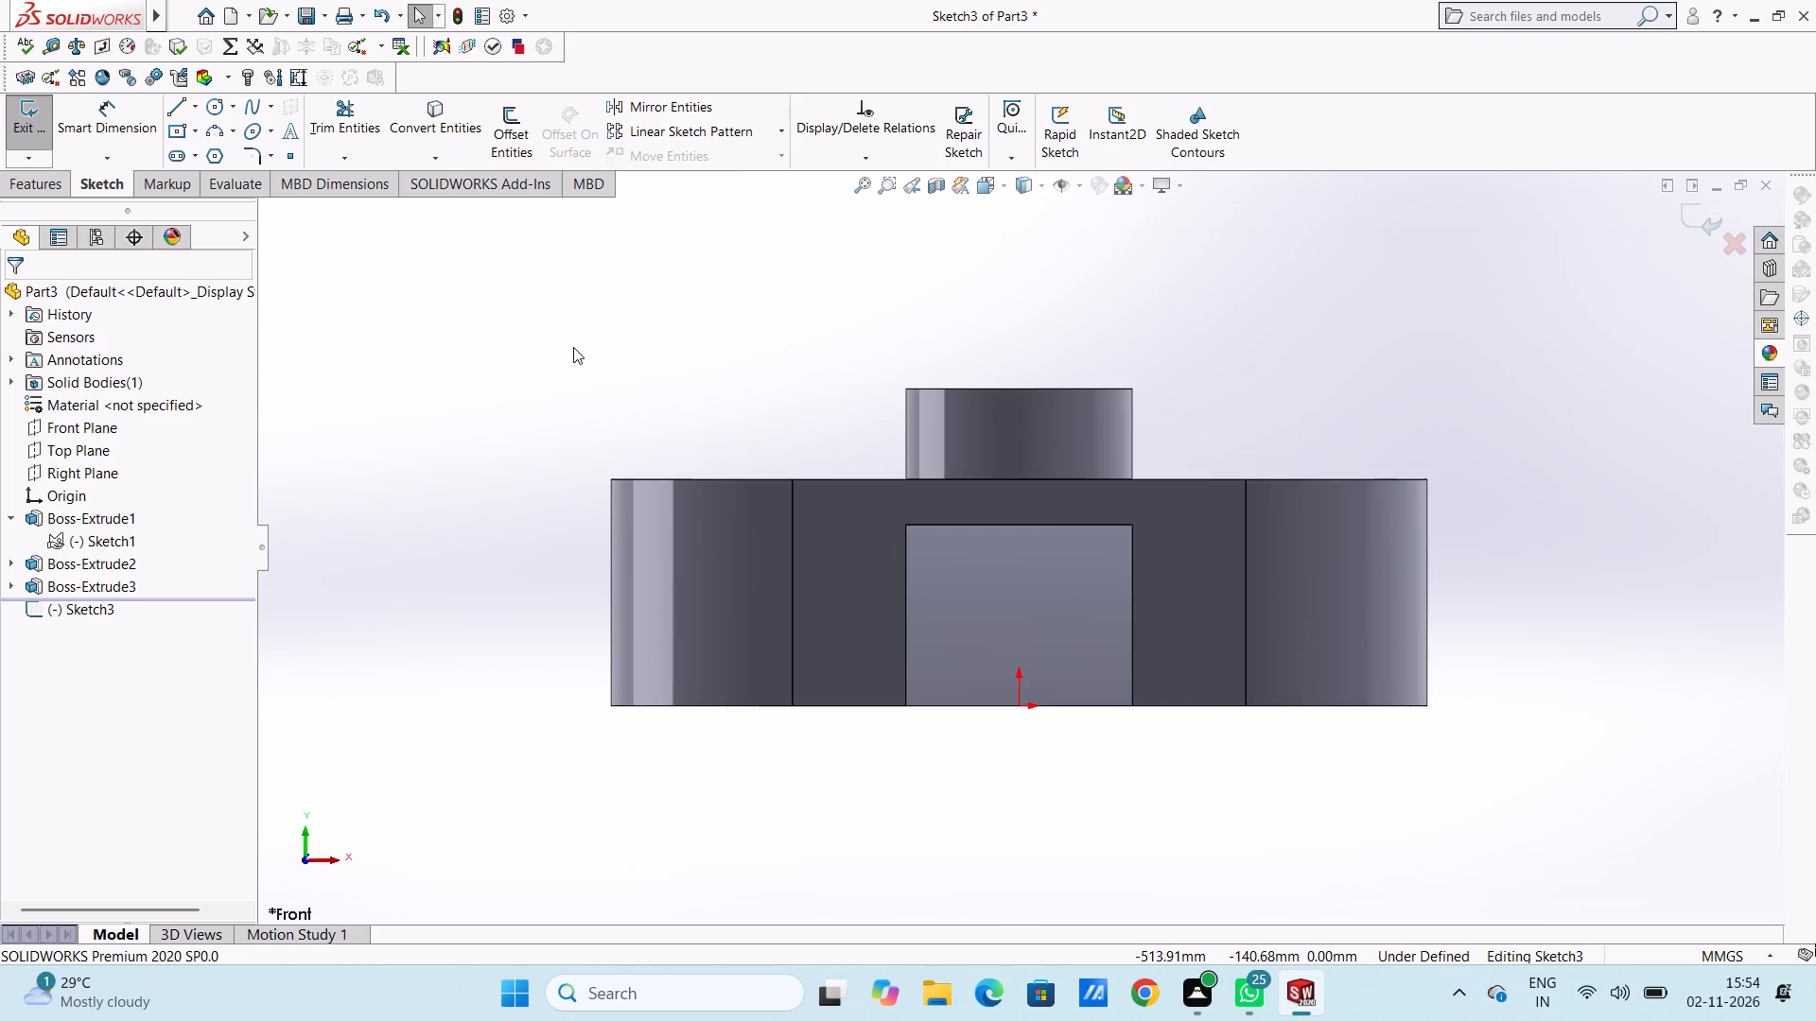
scroll(947, 459, "up", 2)
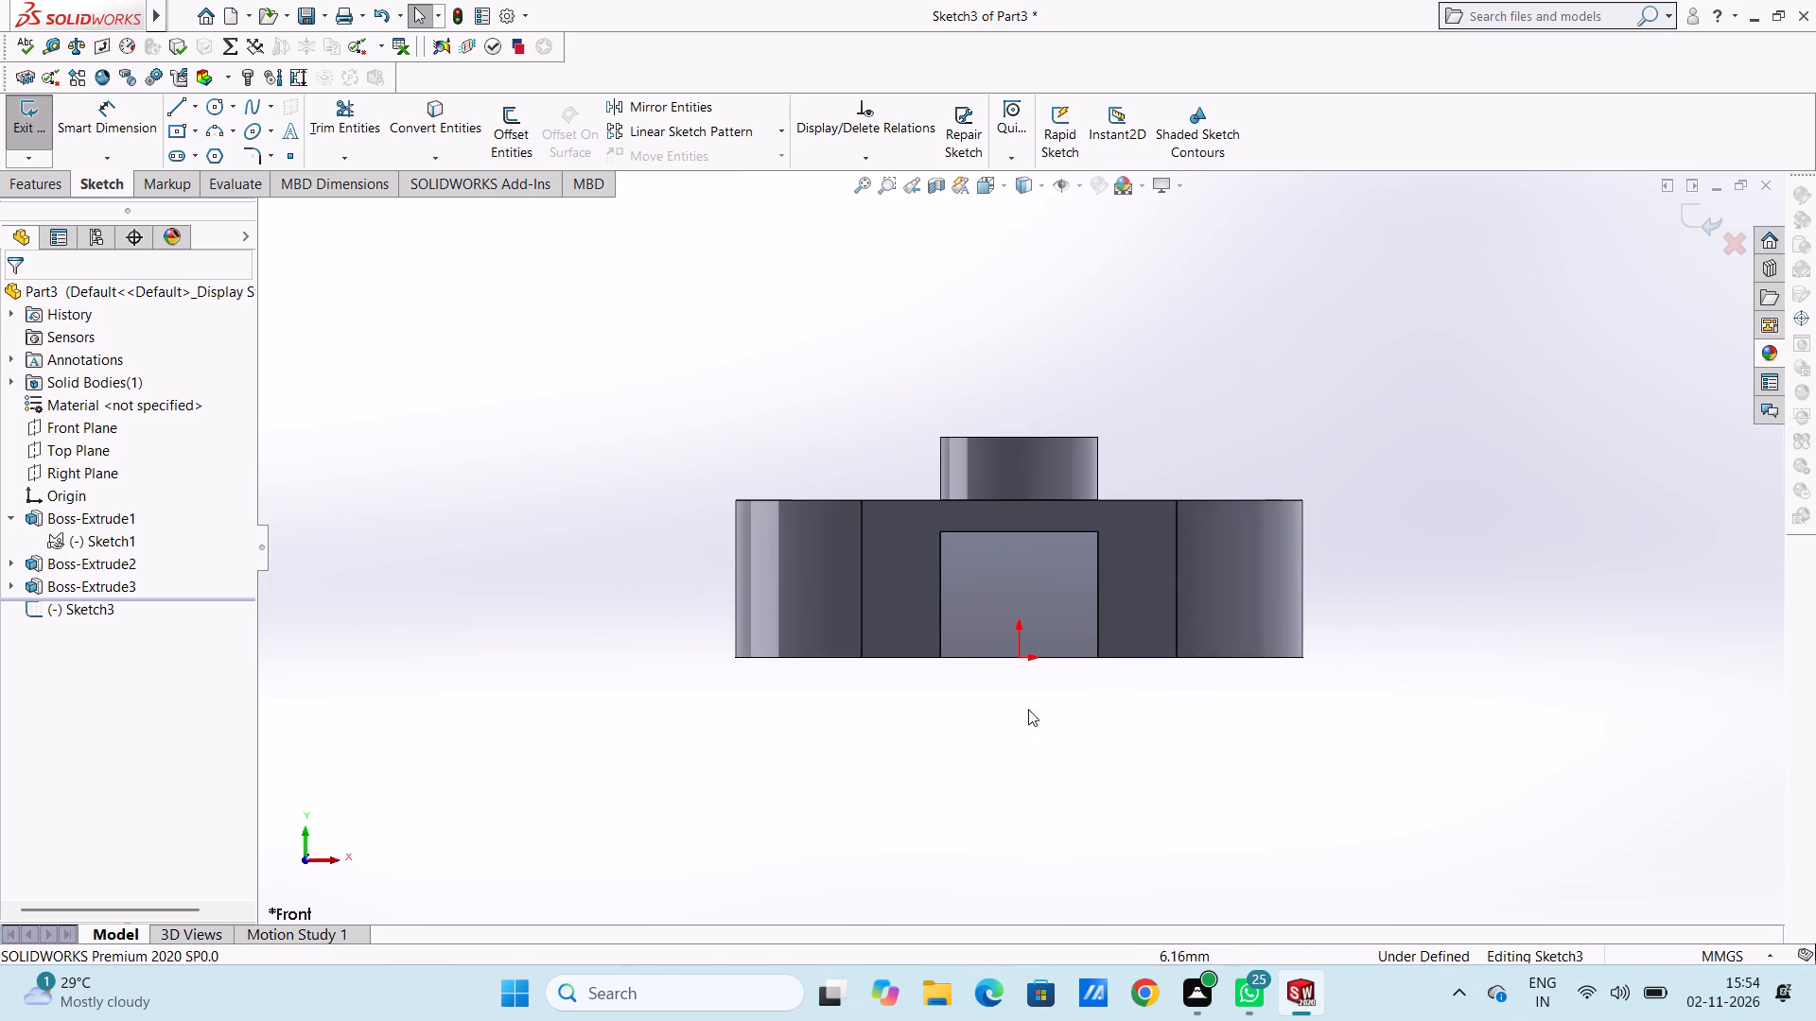
Draw a horizontal midpoint line centred on the origin along the body's bottom edge, extending 125 mm to each side.
left_click(197, 108)
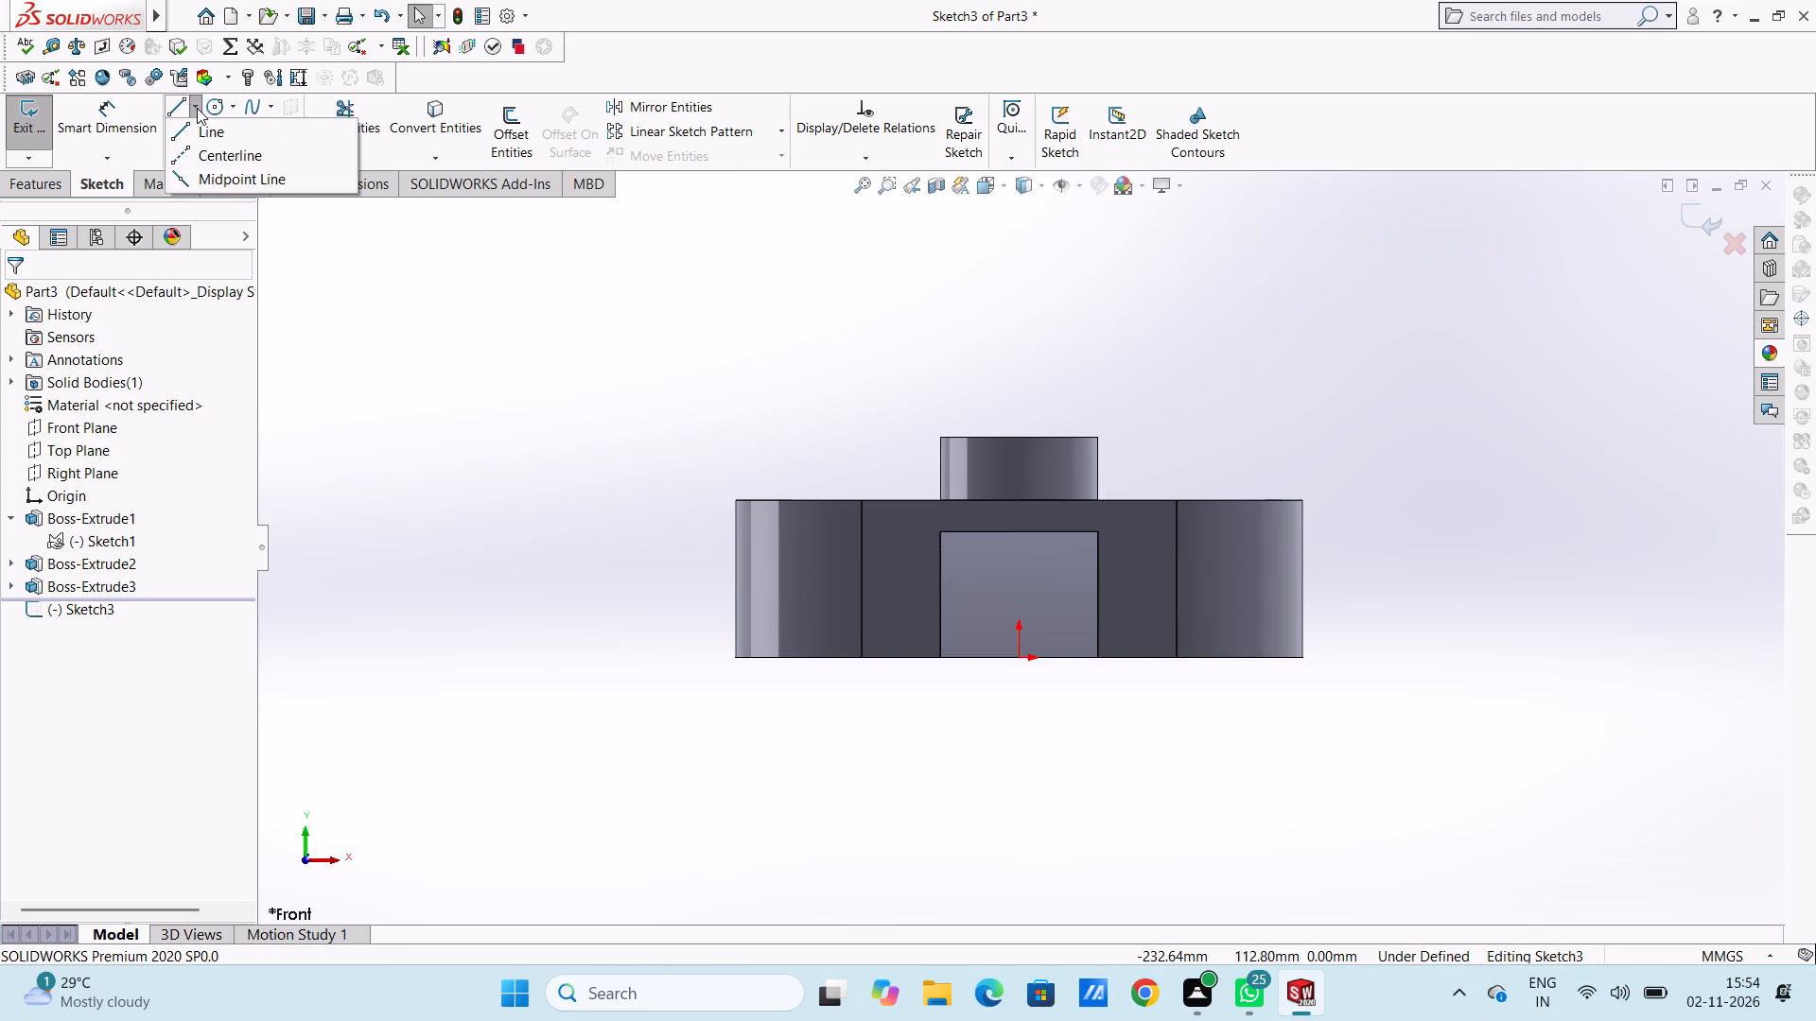
left_click(212, 182)
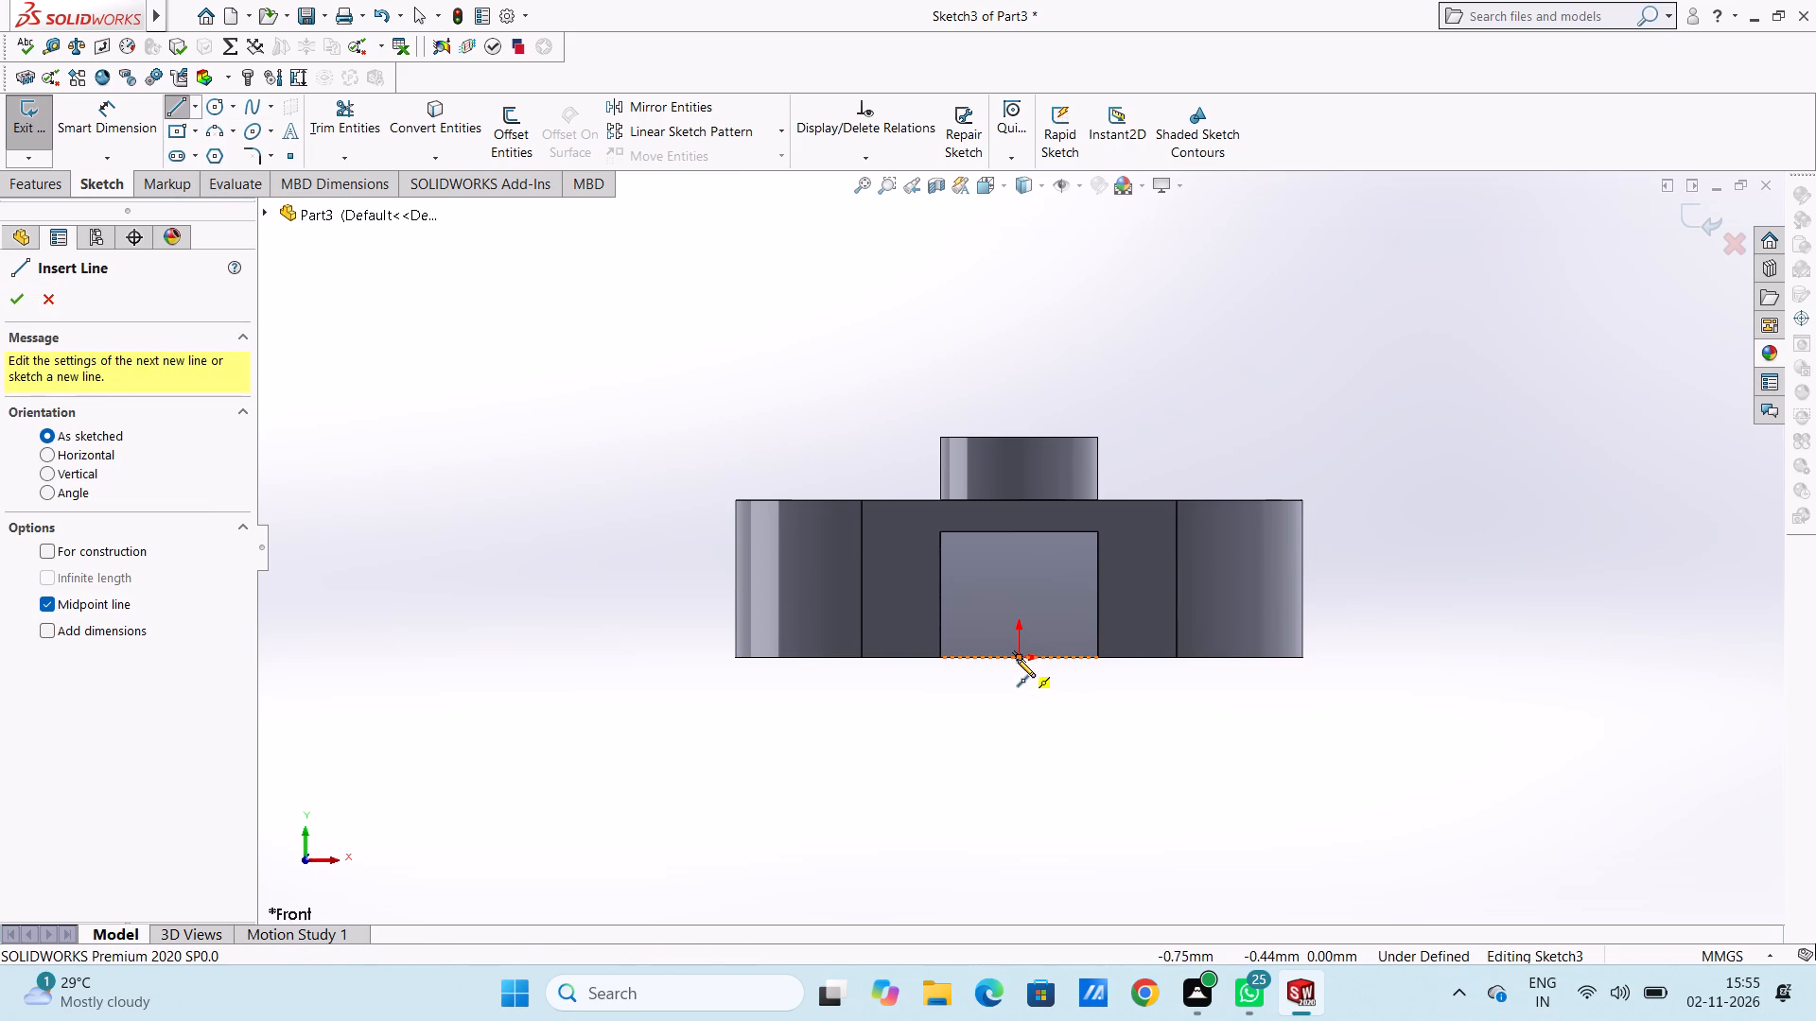
left_click(1017, 658)
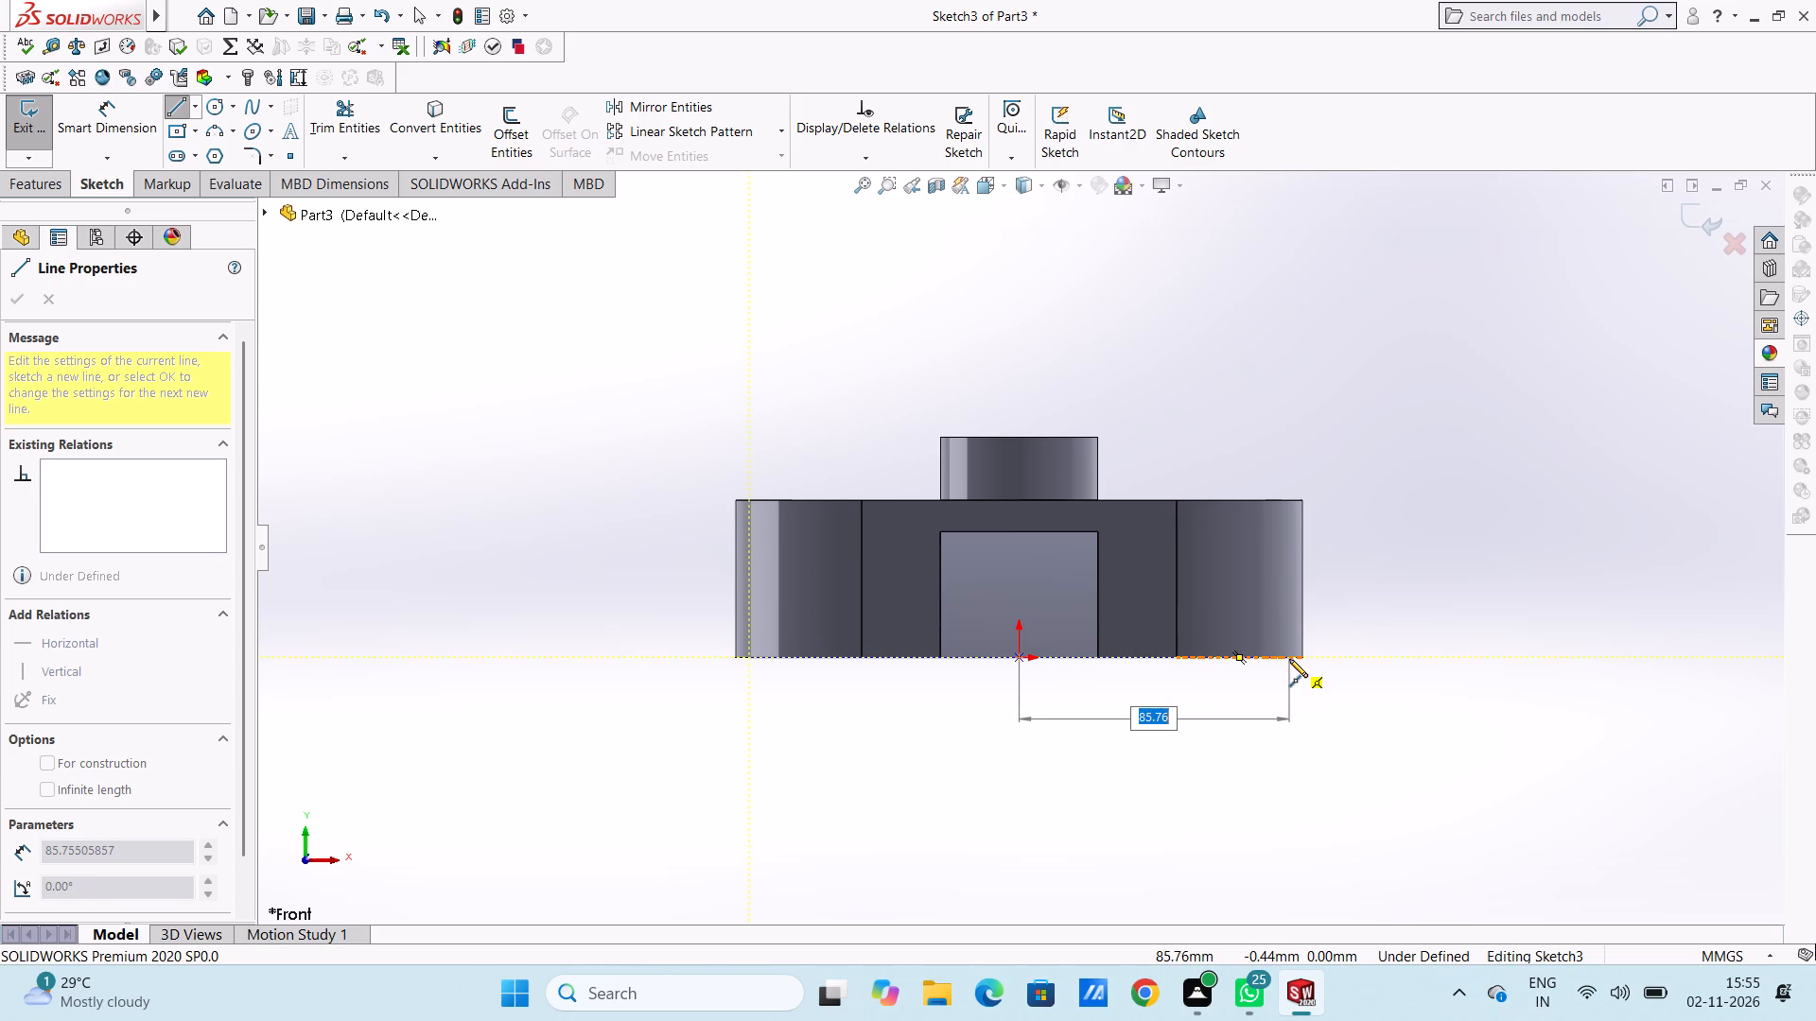
type("125")
key("Return")
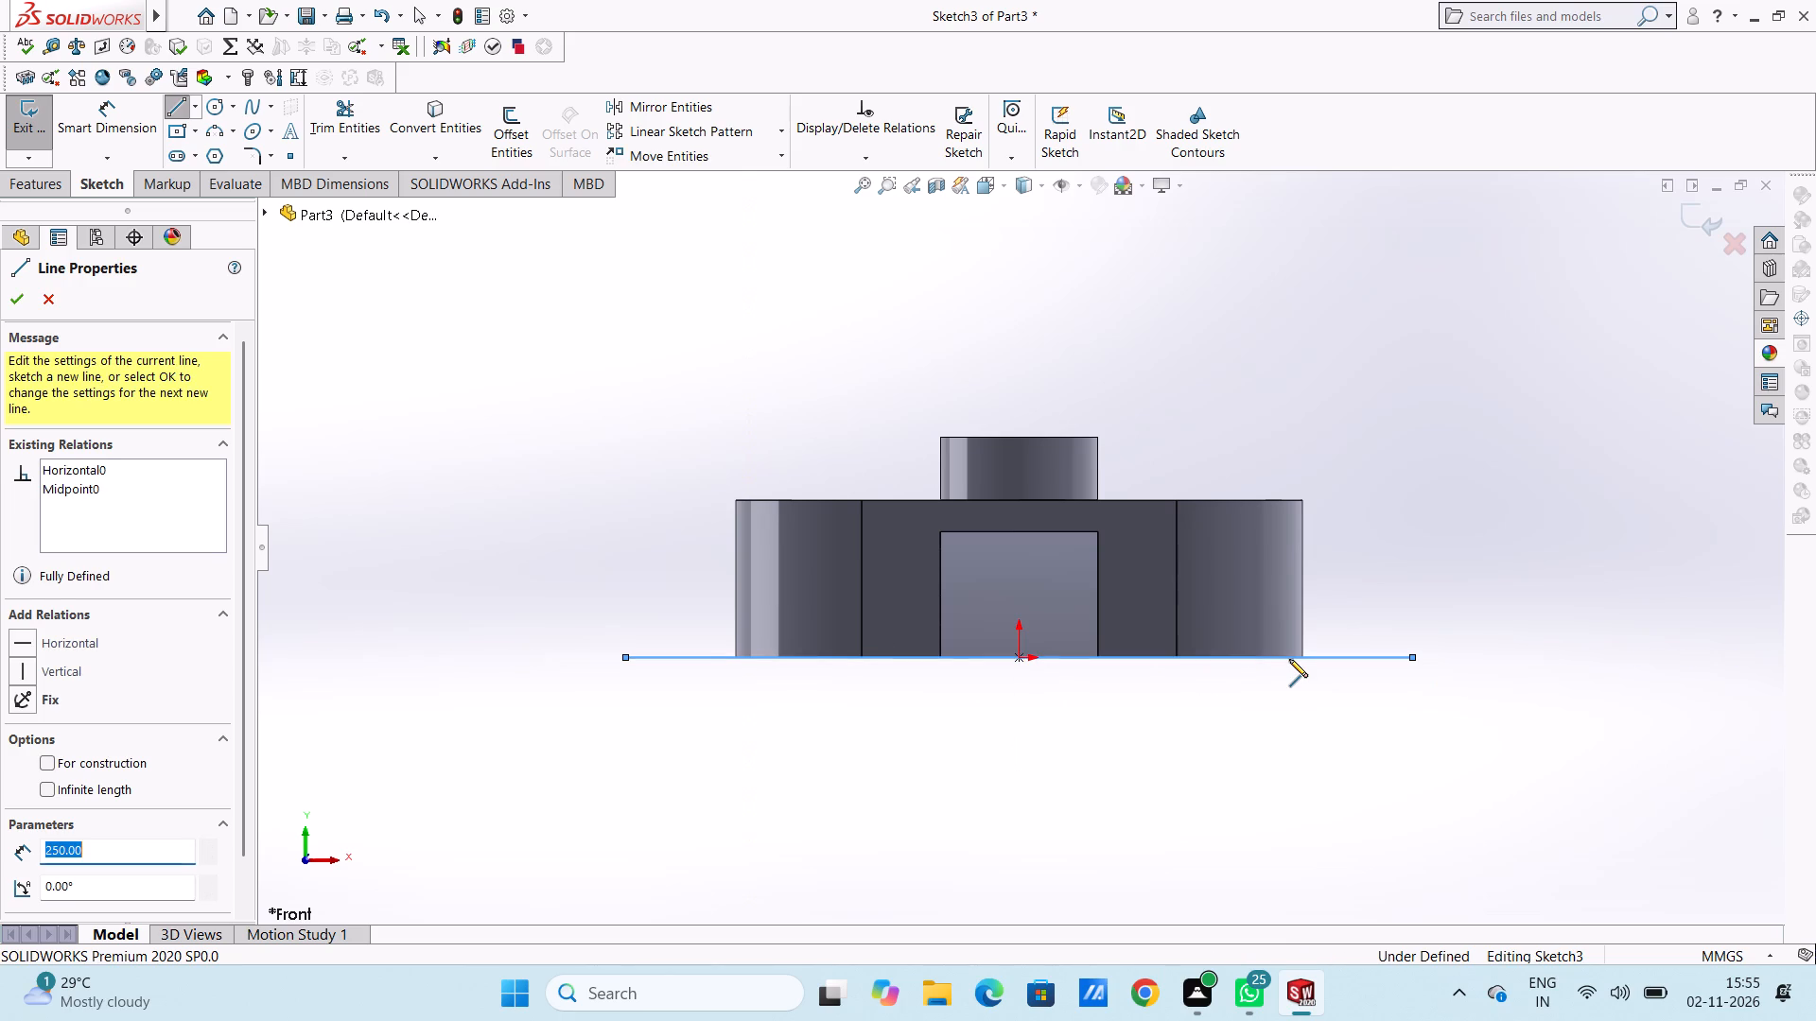
right_click(1423, 359)
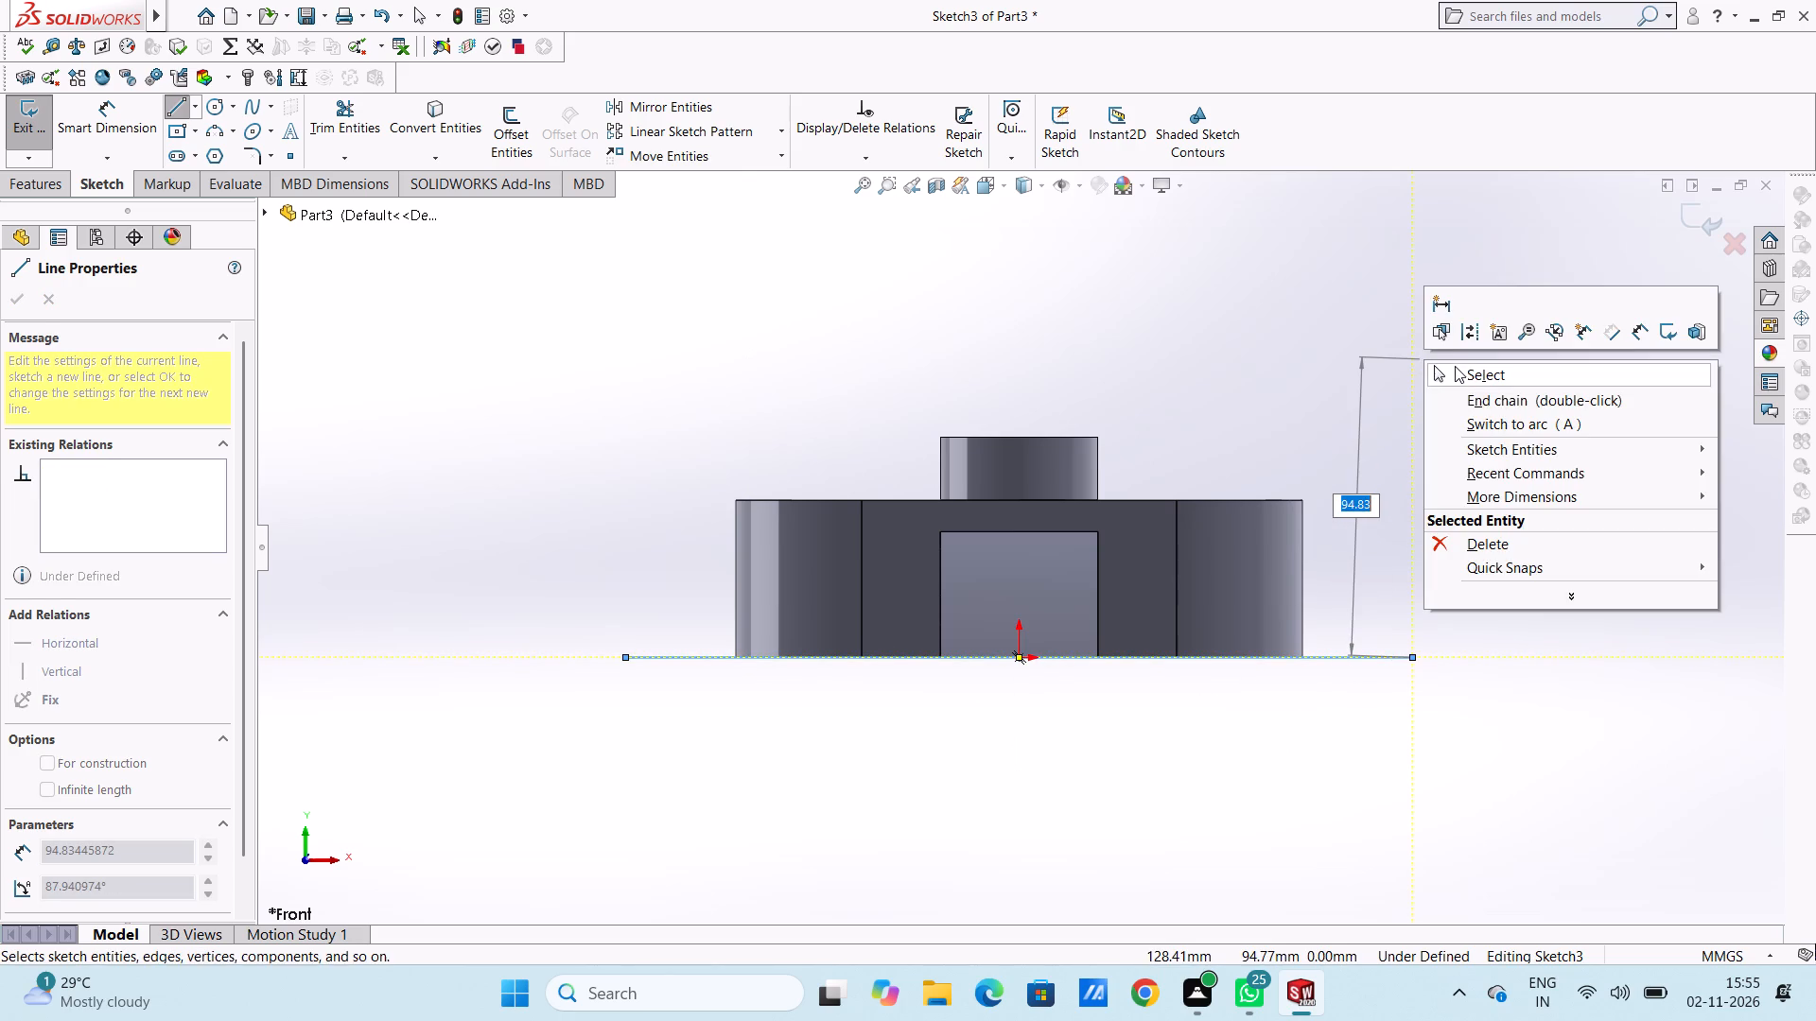
double_click(1455, 366)
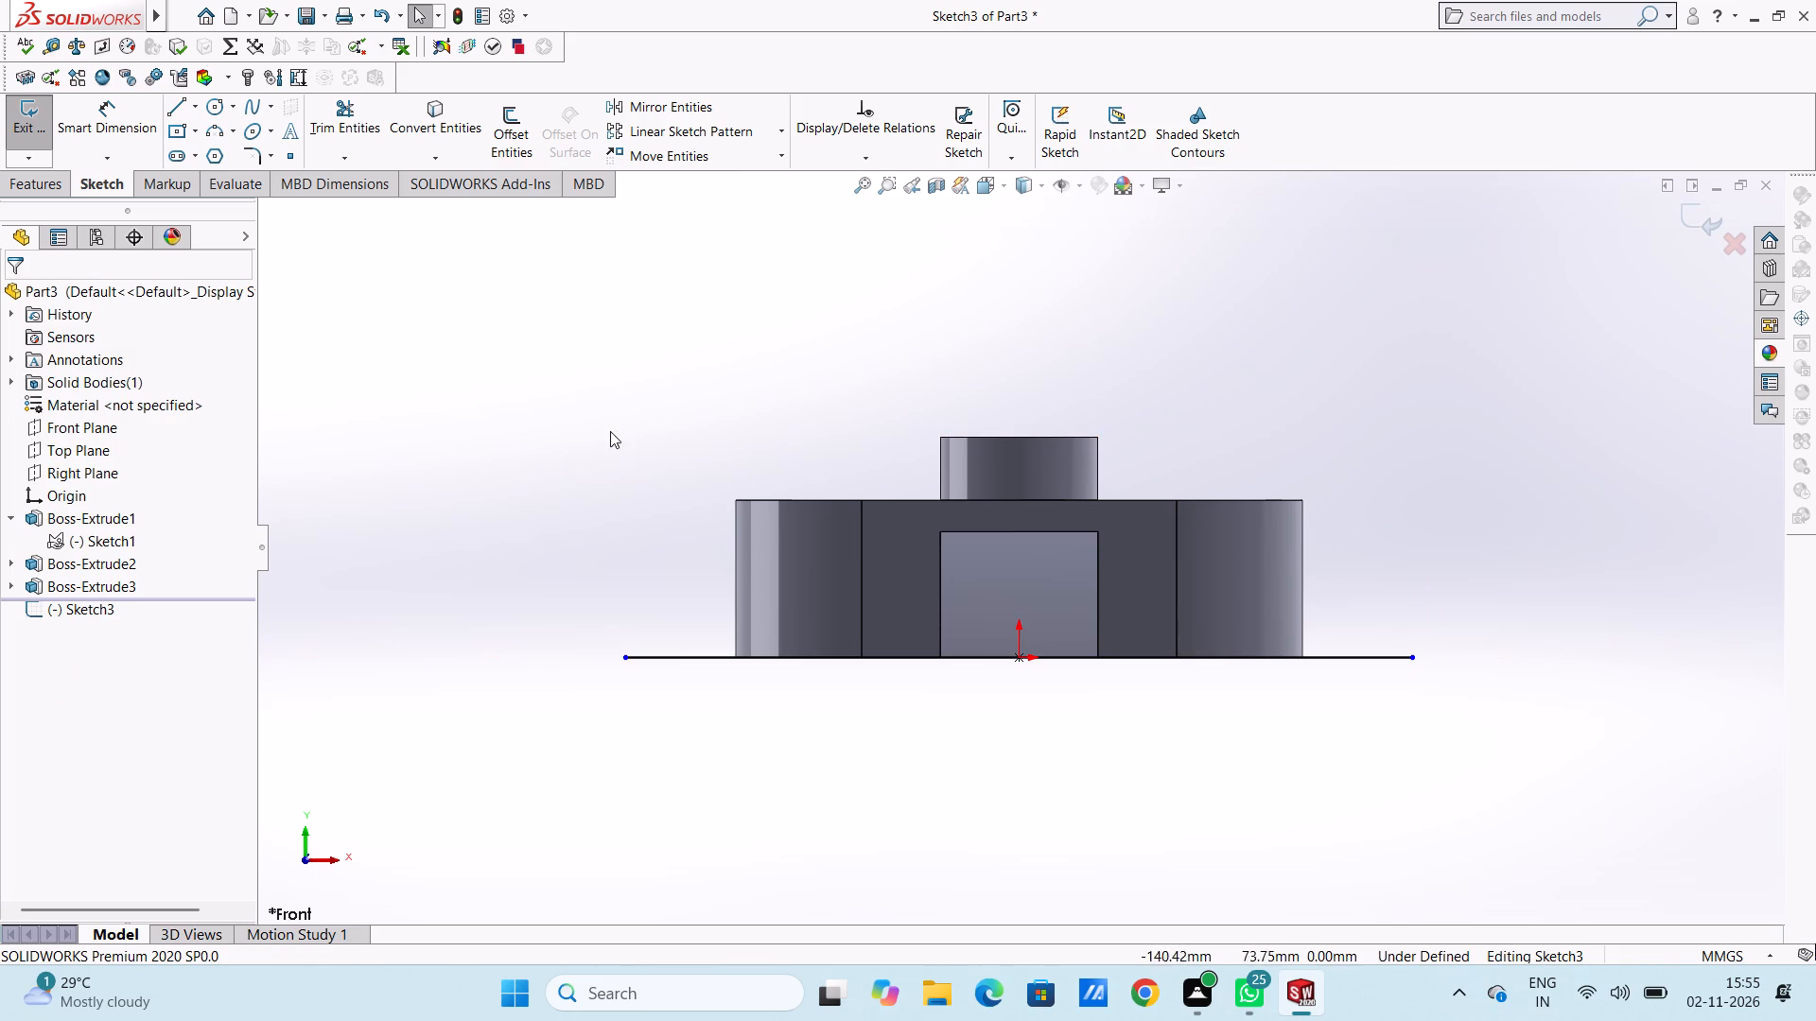
Dimension the horizontal distance from the base line's left endpoint to the origin, placing the dimension below the line.
left_click(109, 124)
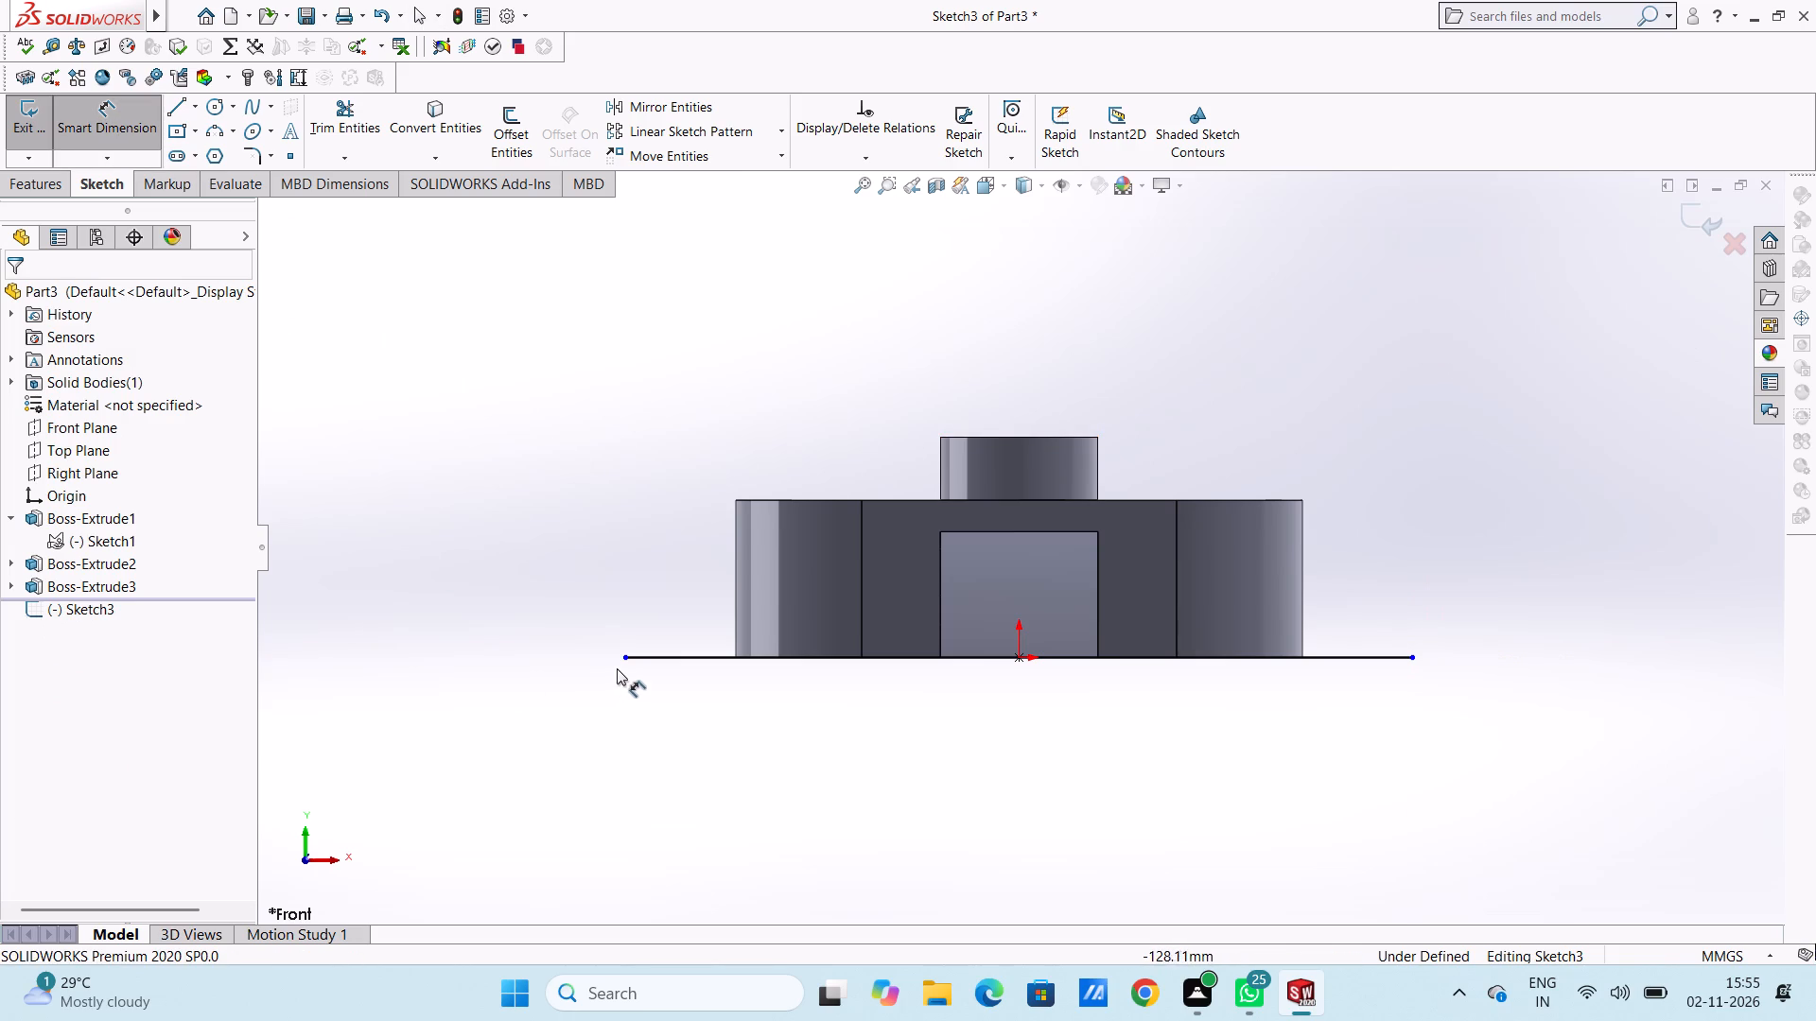
left_click(622, 660)
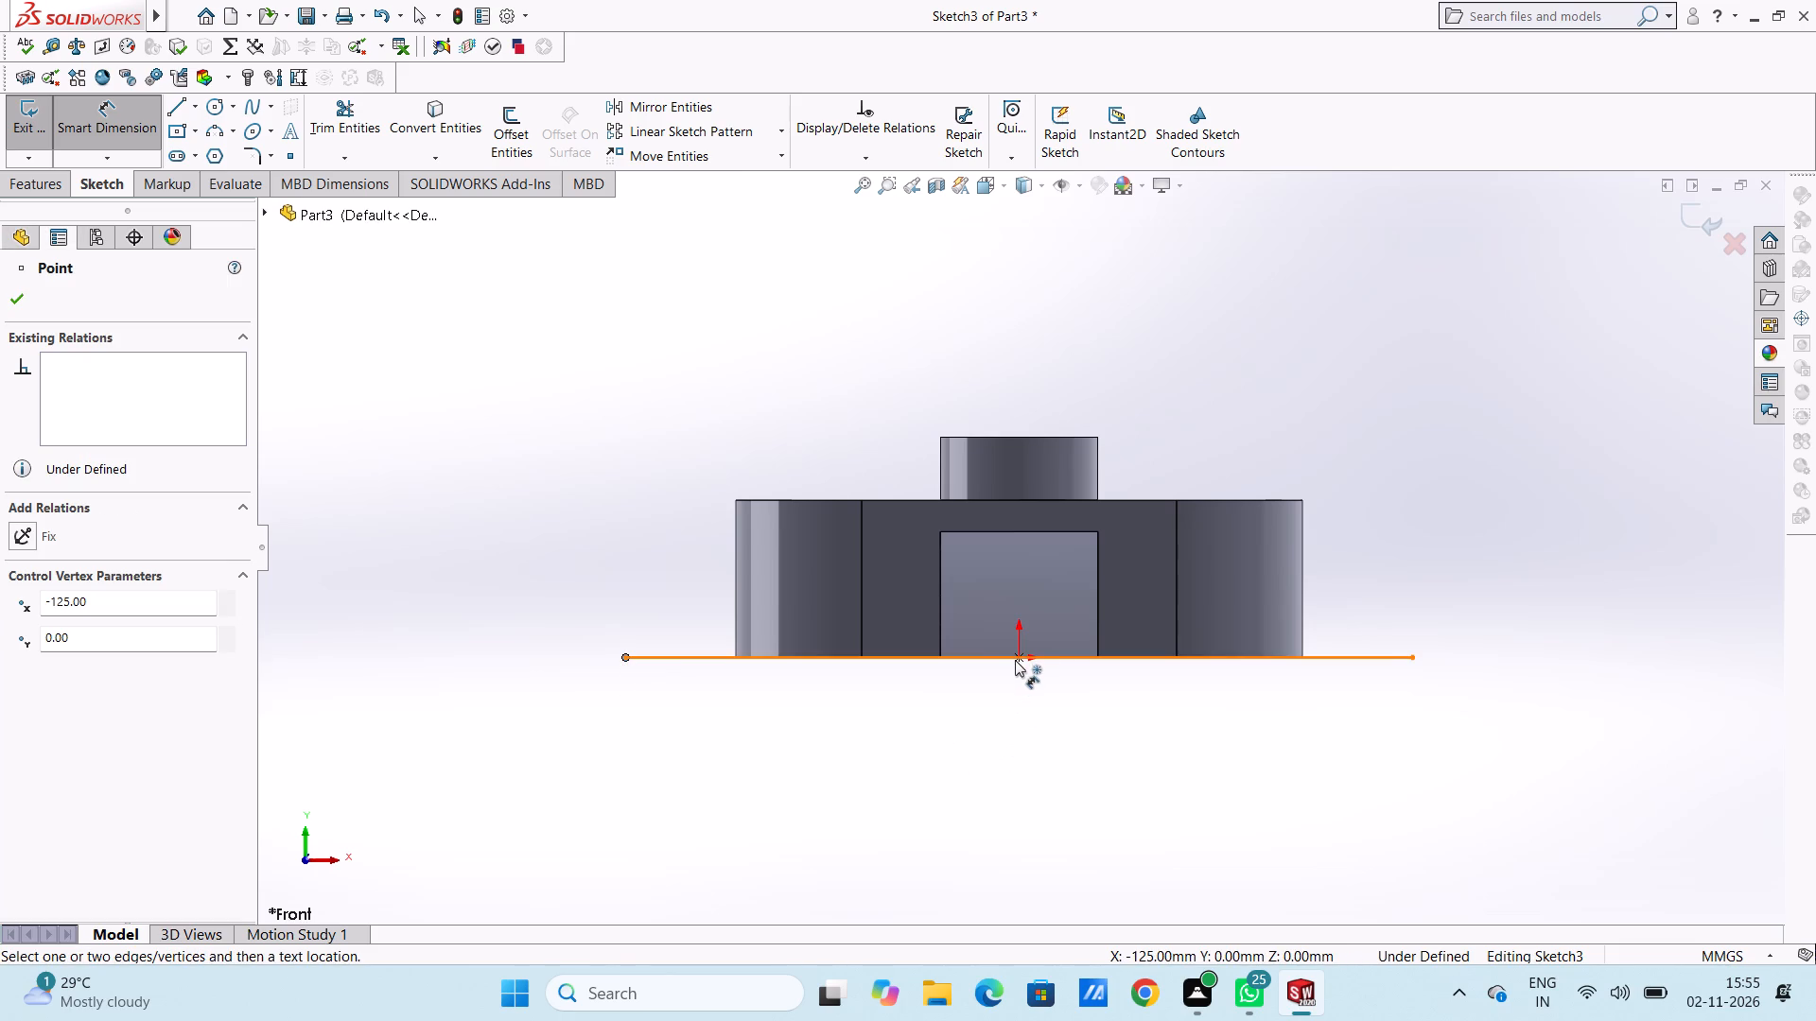
left_click(1015, 660)
left_click(735, 826)
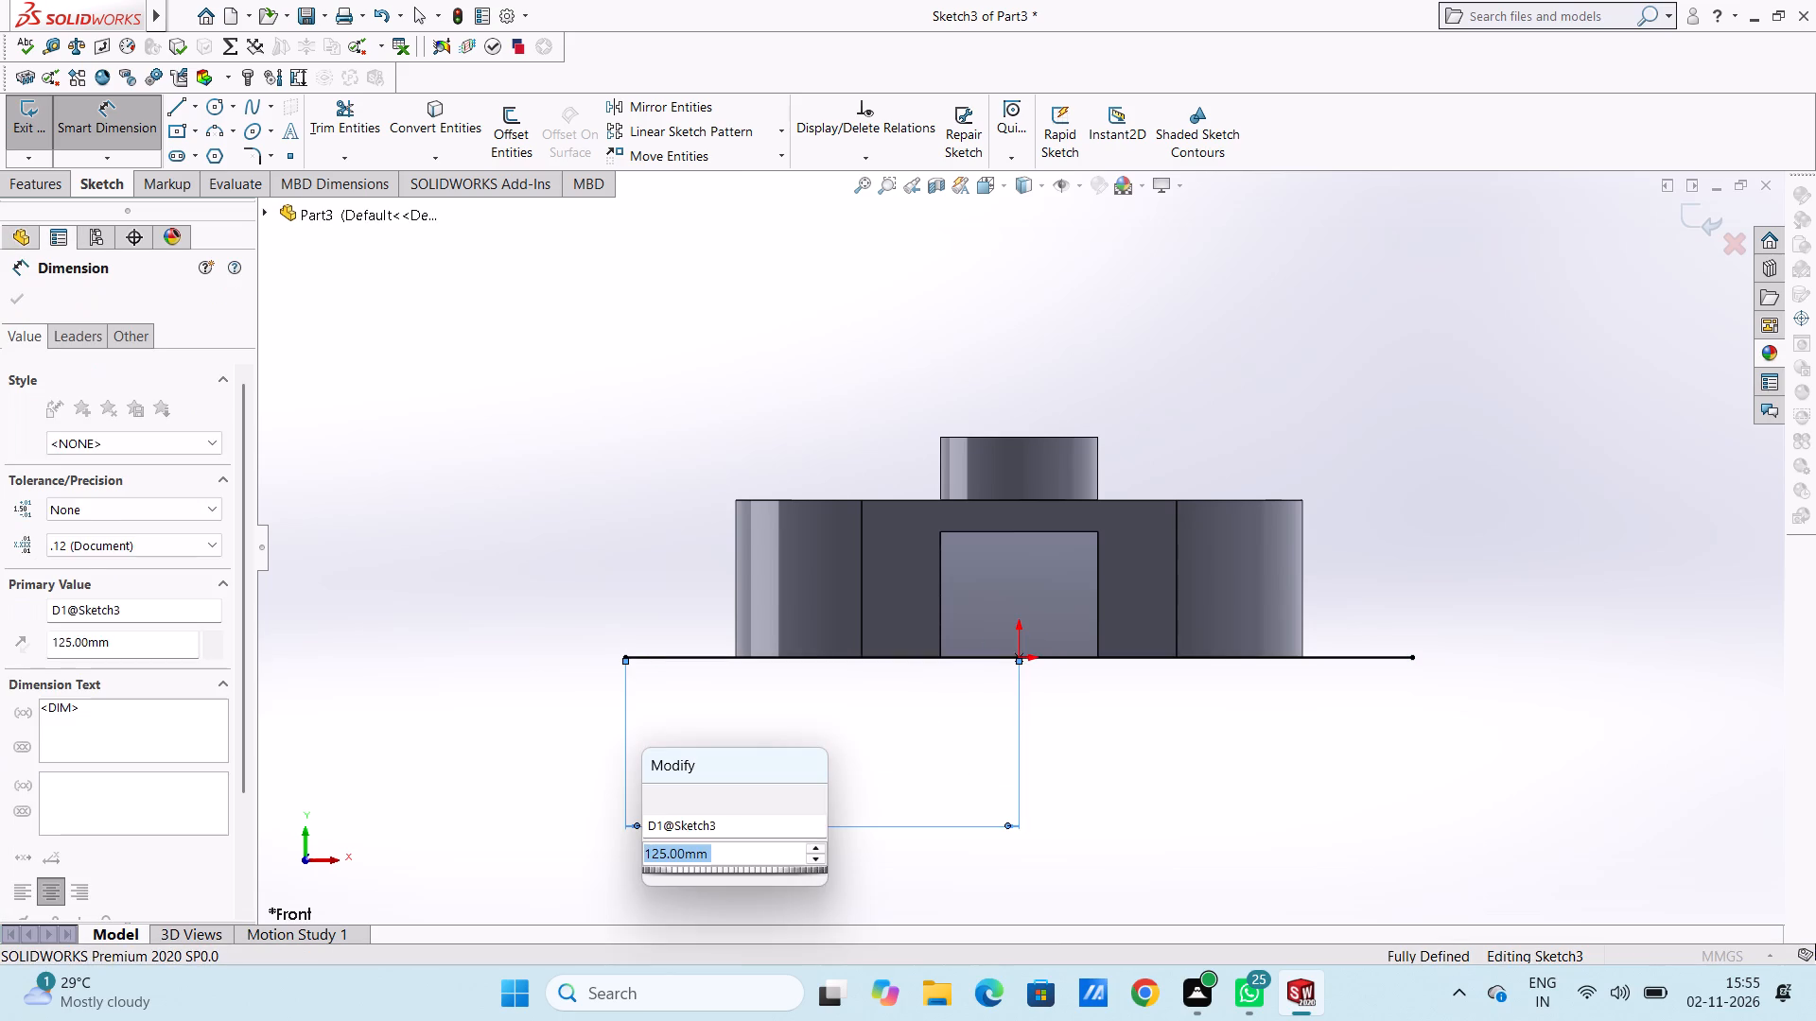
left_click(656, 801)
left_click(759, 722)
scroll(812, 717, "up", 5)
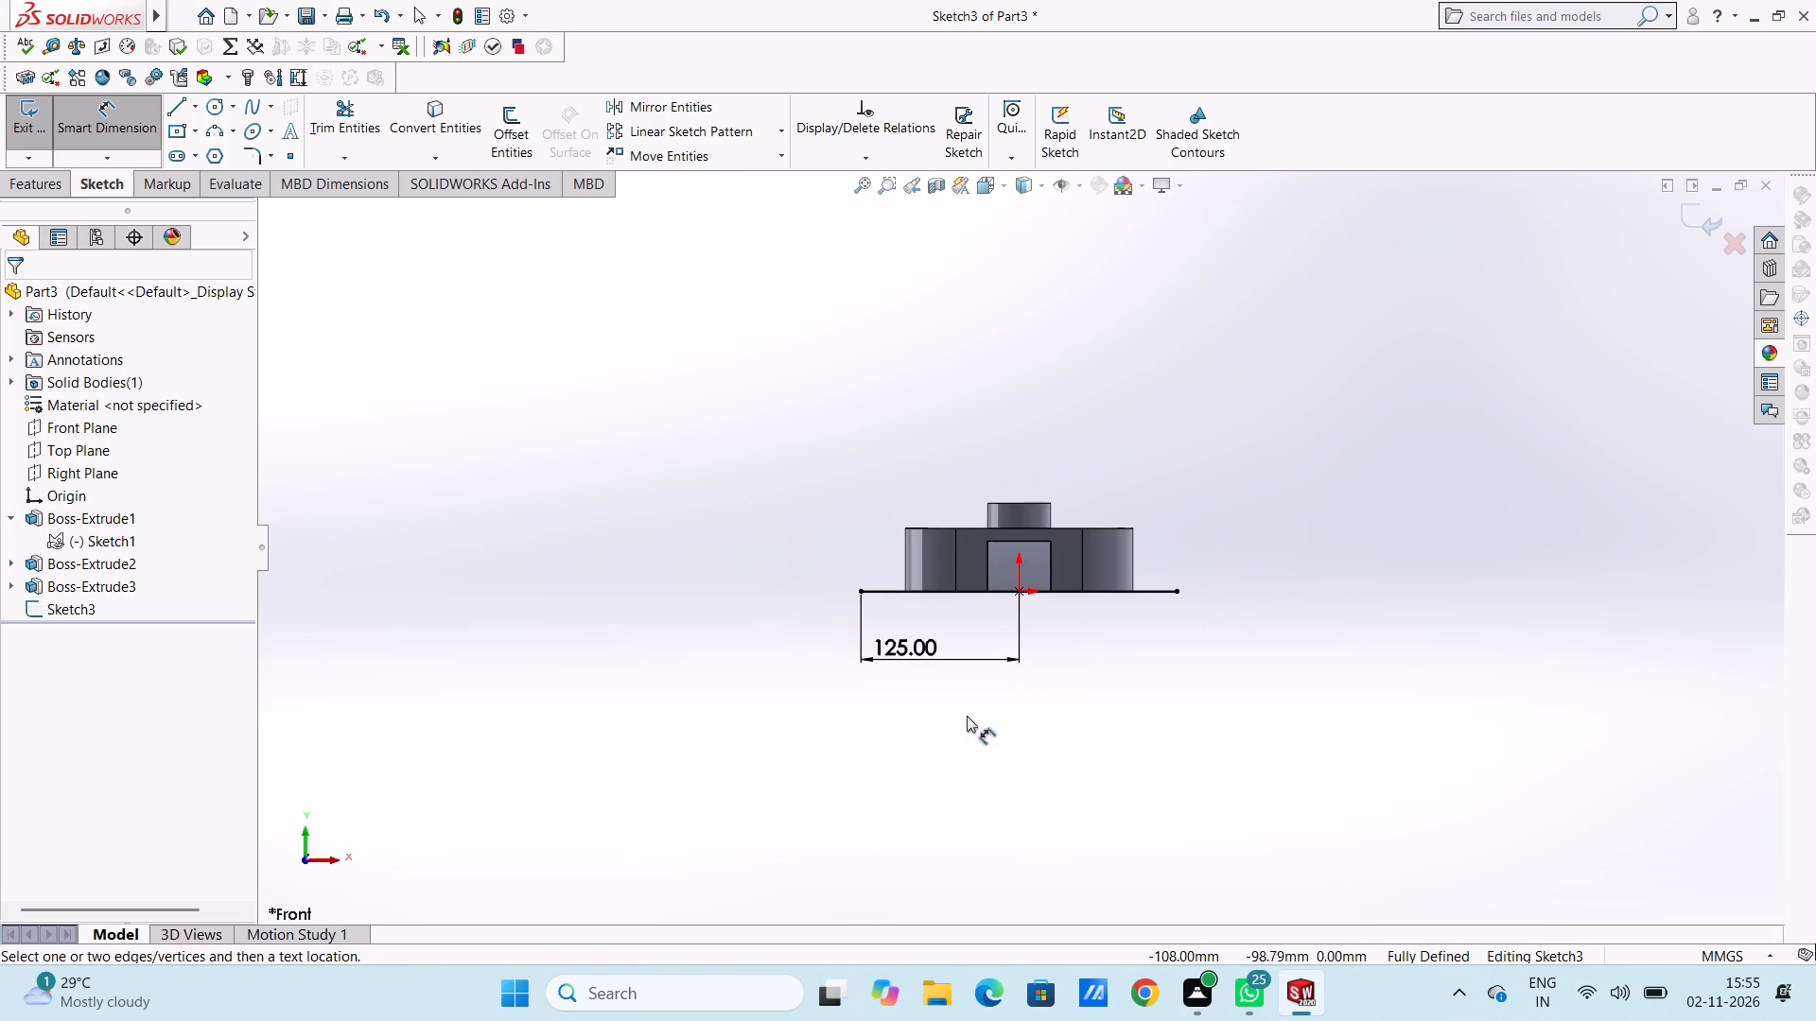
scroll(1052, 597, "down", 2)
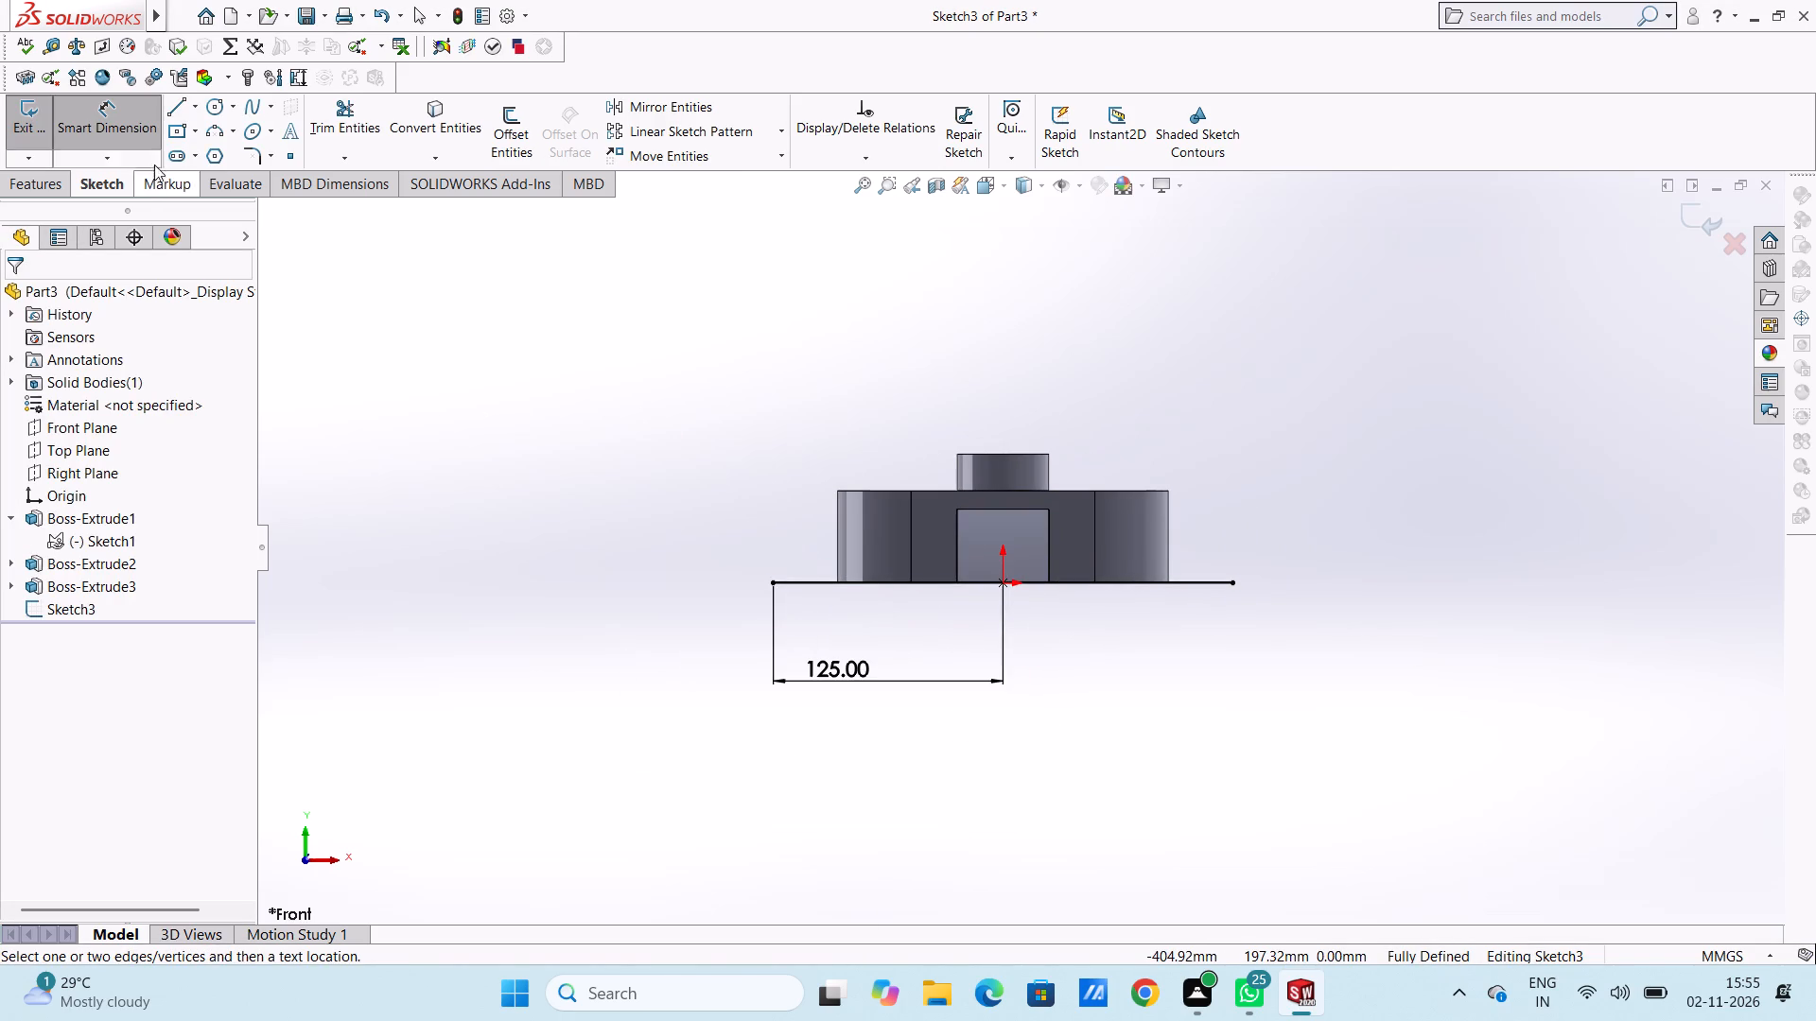
left_click(122, 123)
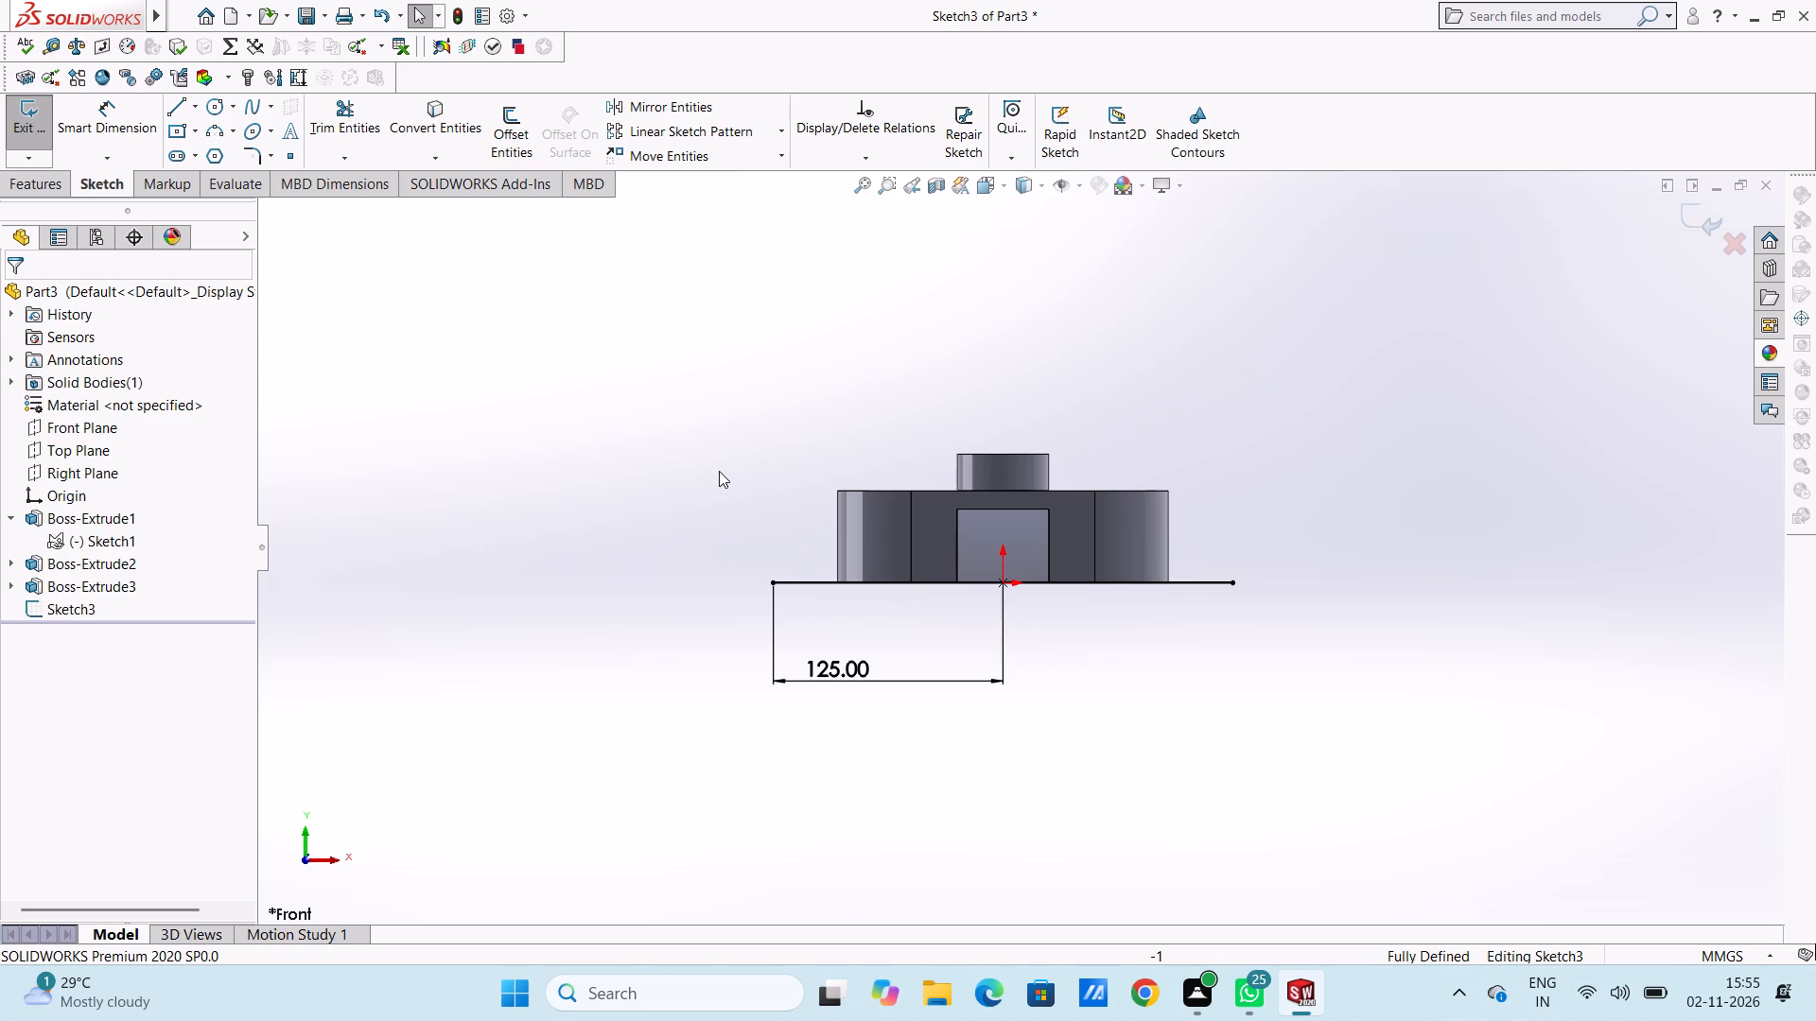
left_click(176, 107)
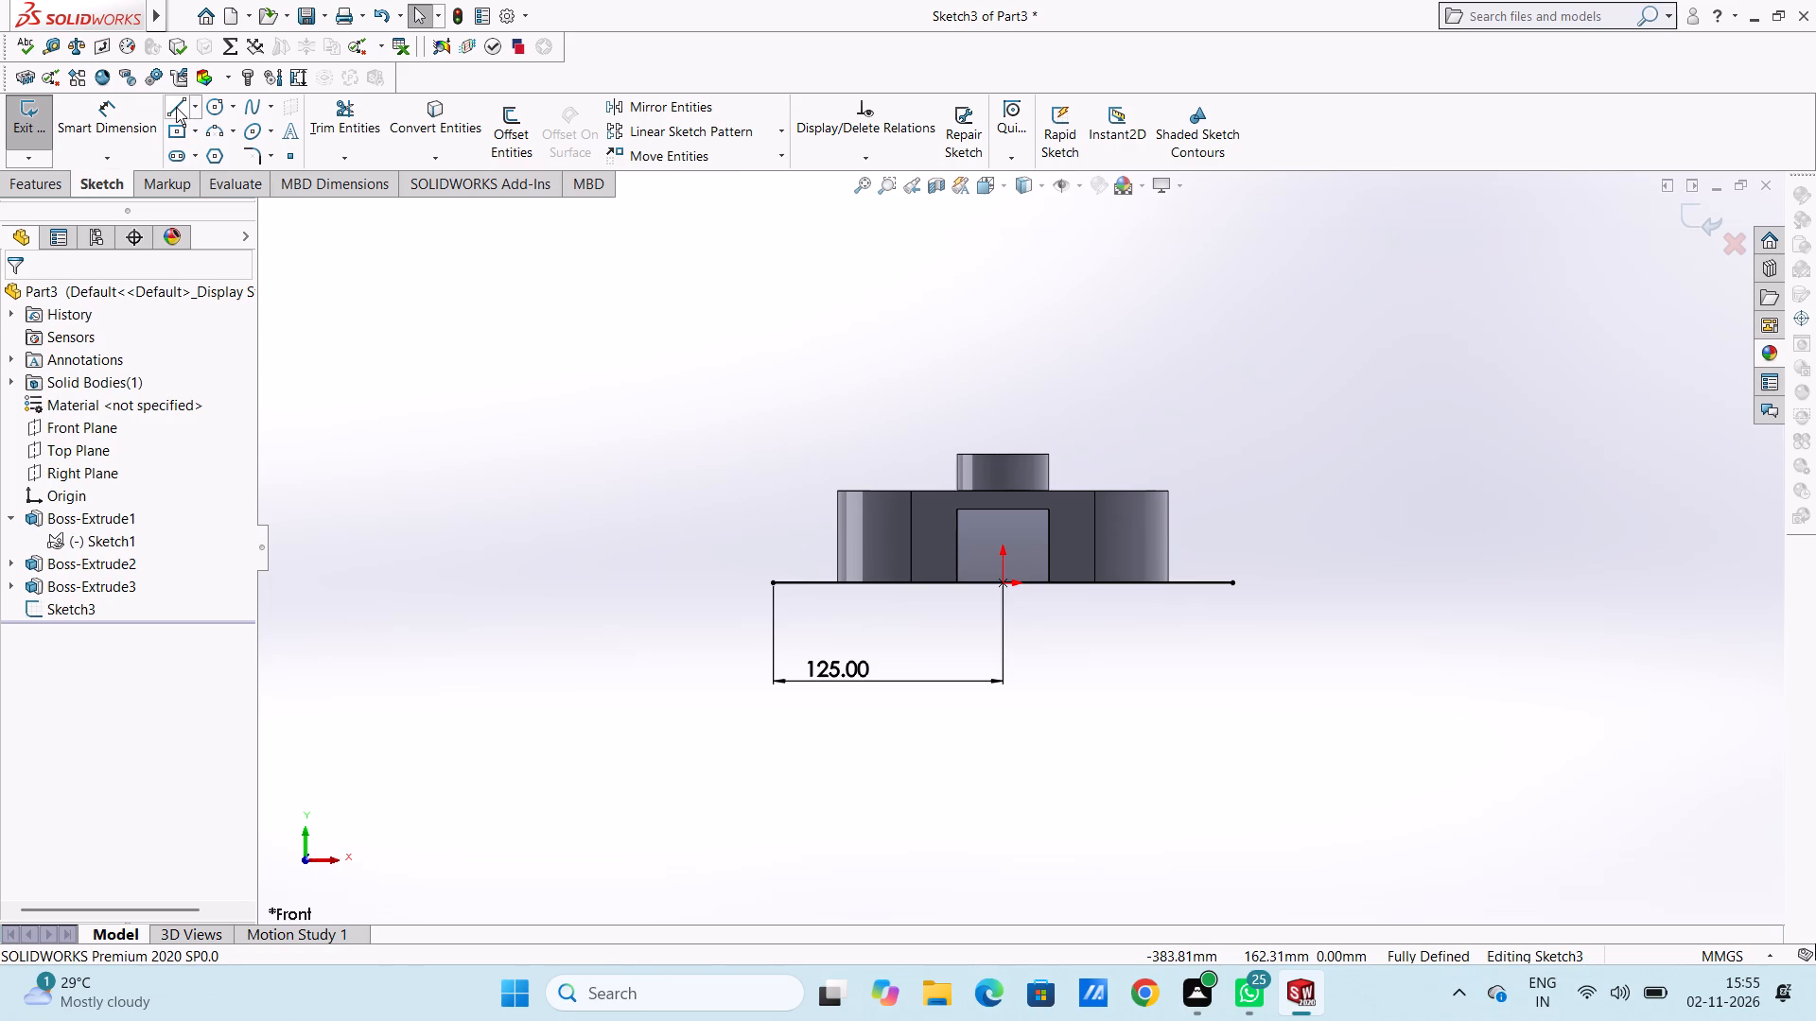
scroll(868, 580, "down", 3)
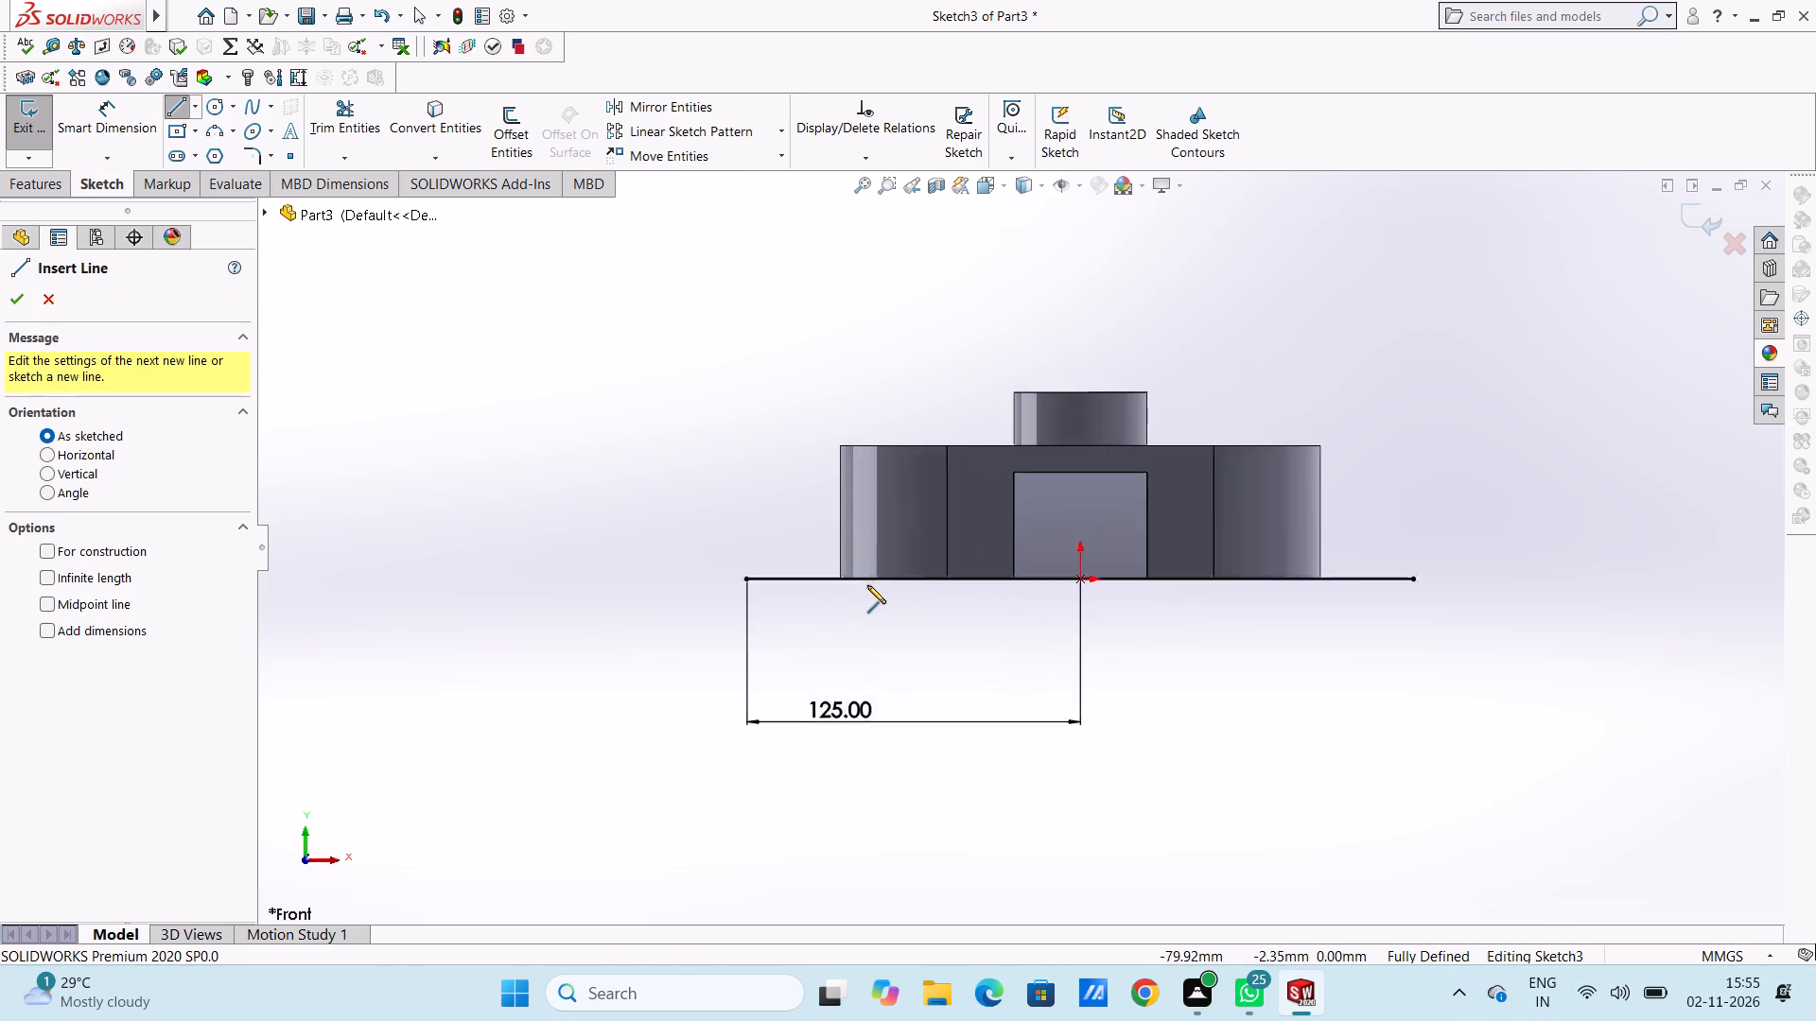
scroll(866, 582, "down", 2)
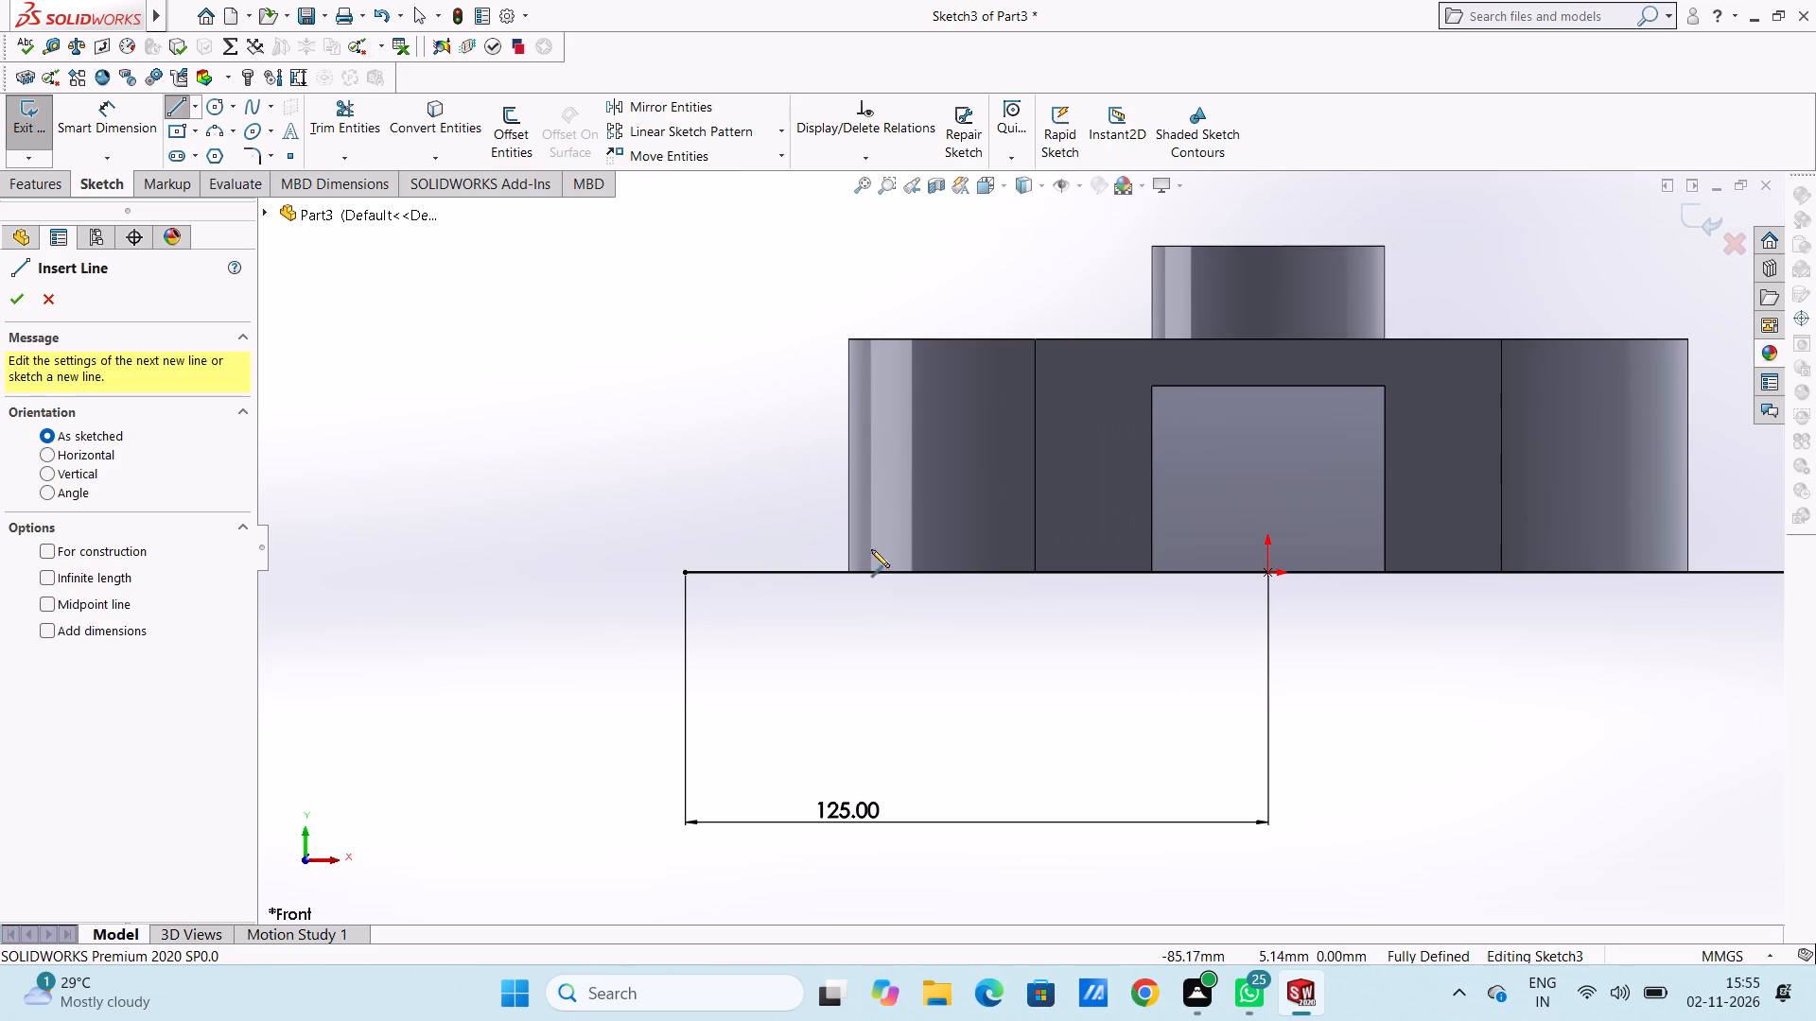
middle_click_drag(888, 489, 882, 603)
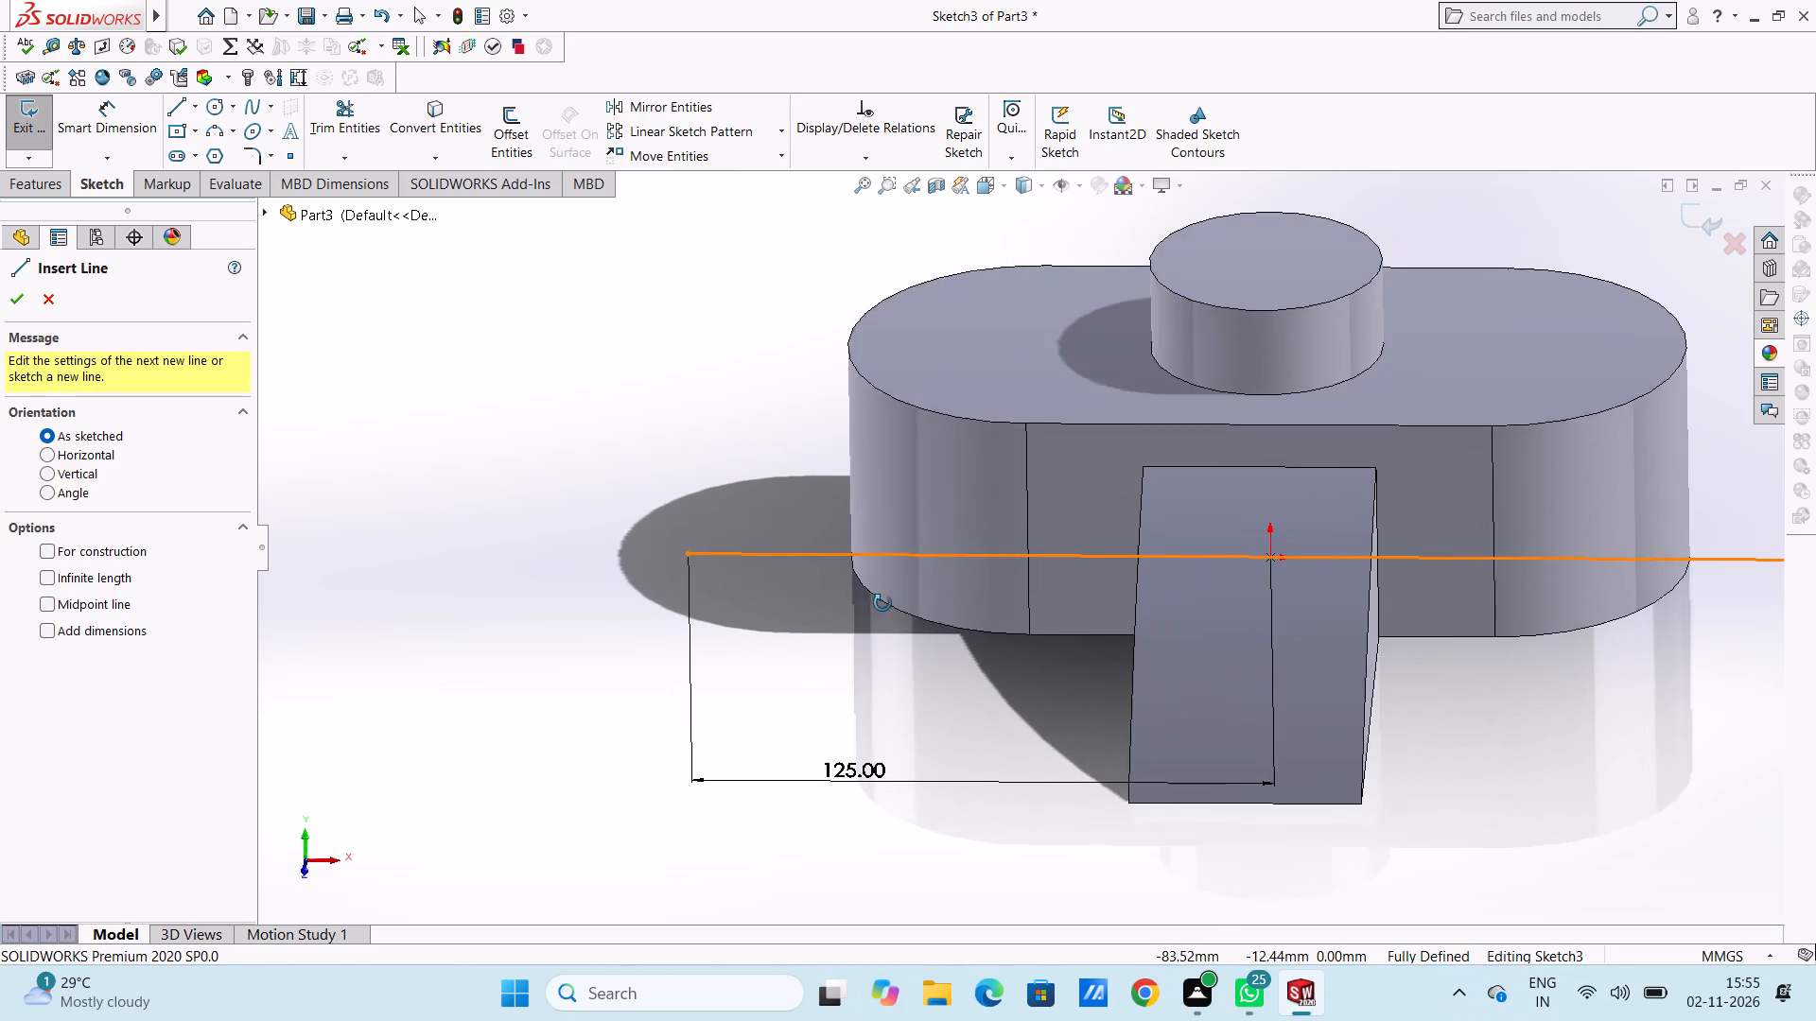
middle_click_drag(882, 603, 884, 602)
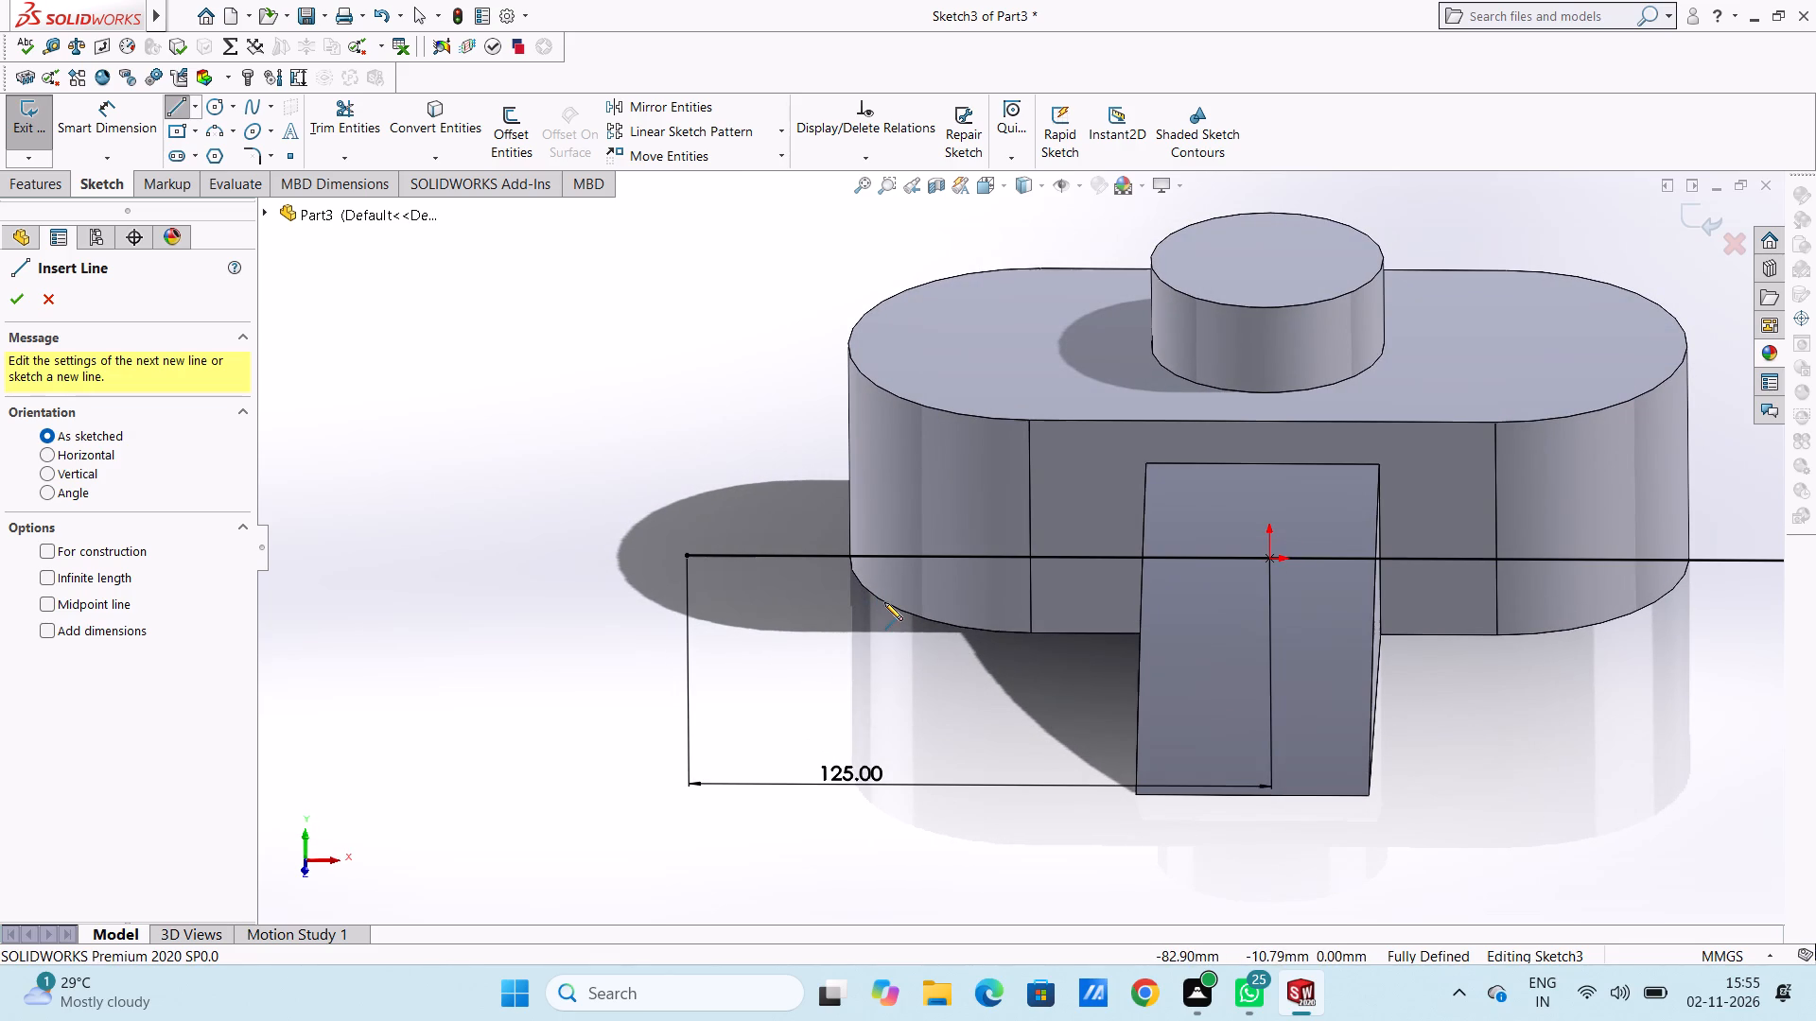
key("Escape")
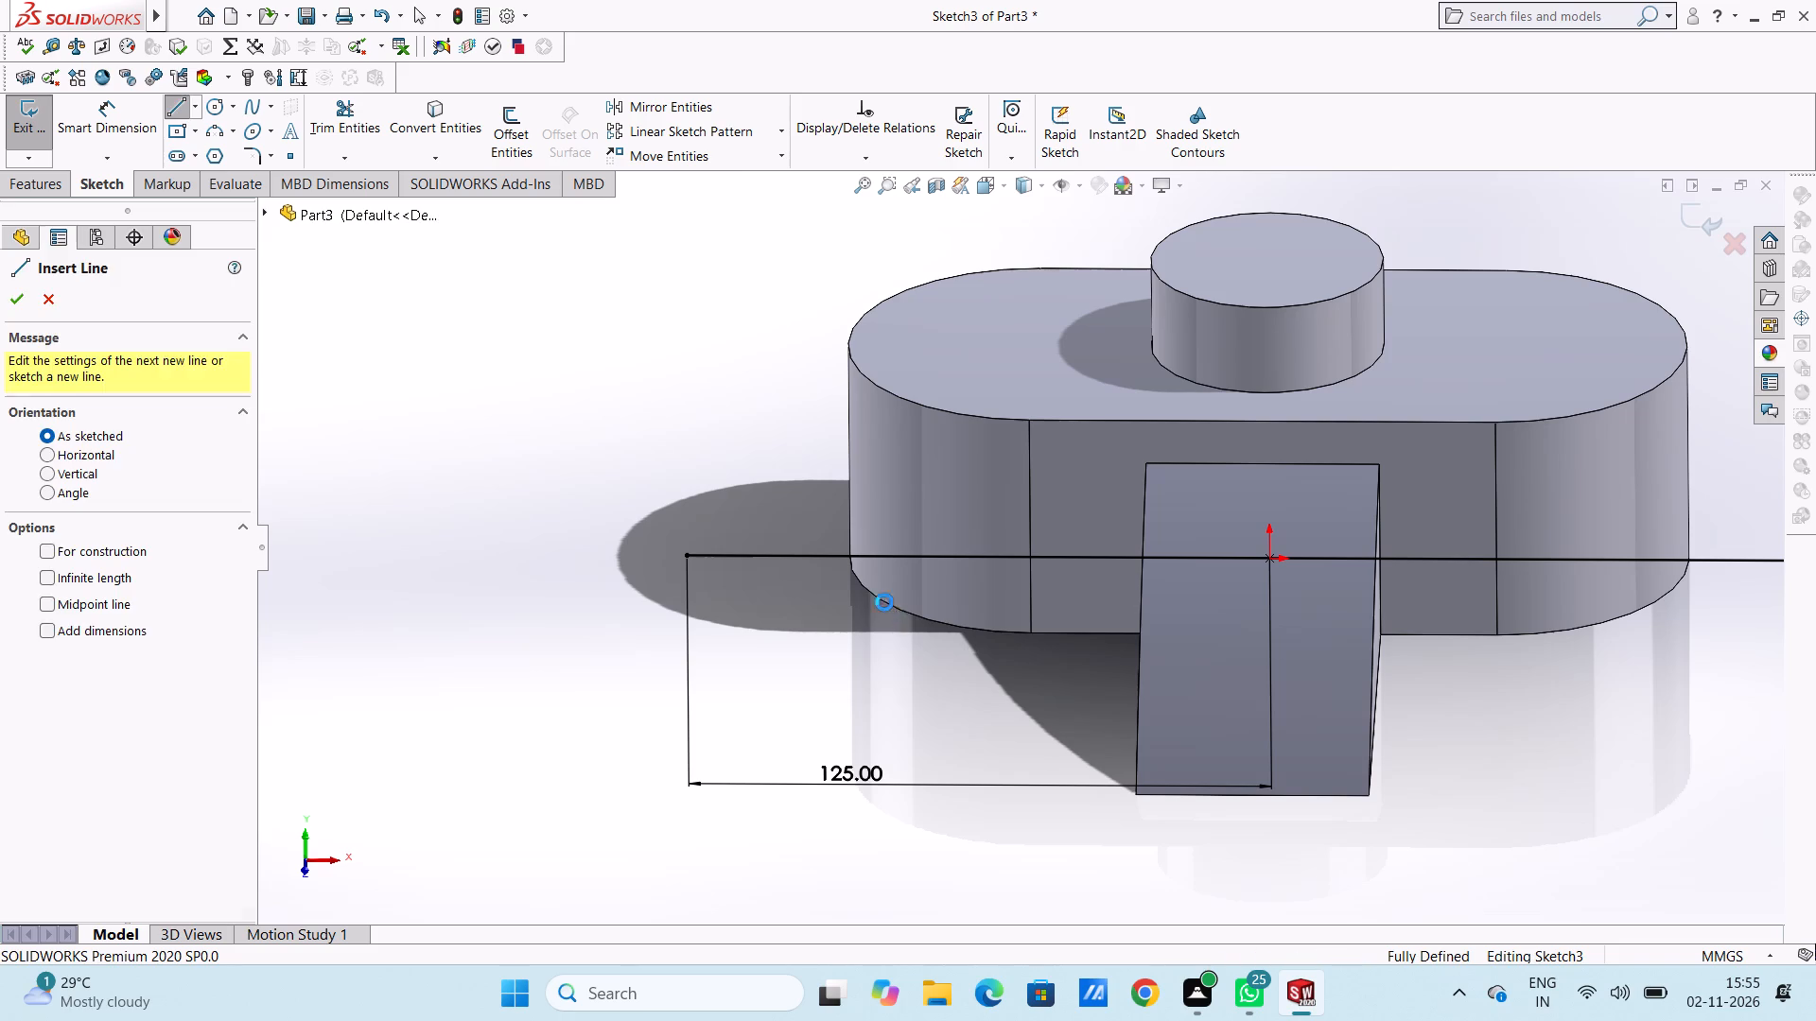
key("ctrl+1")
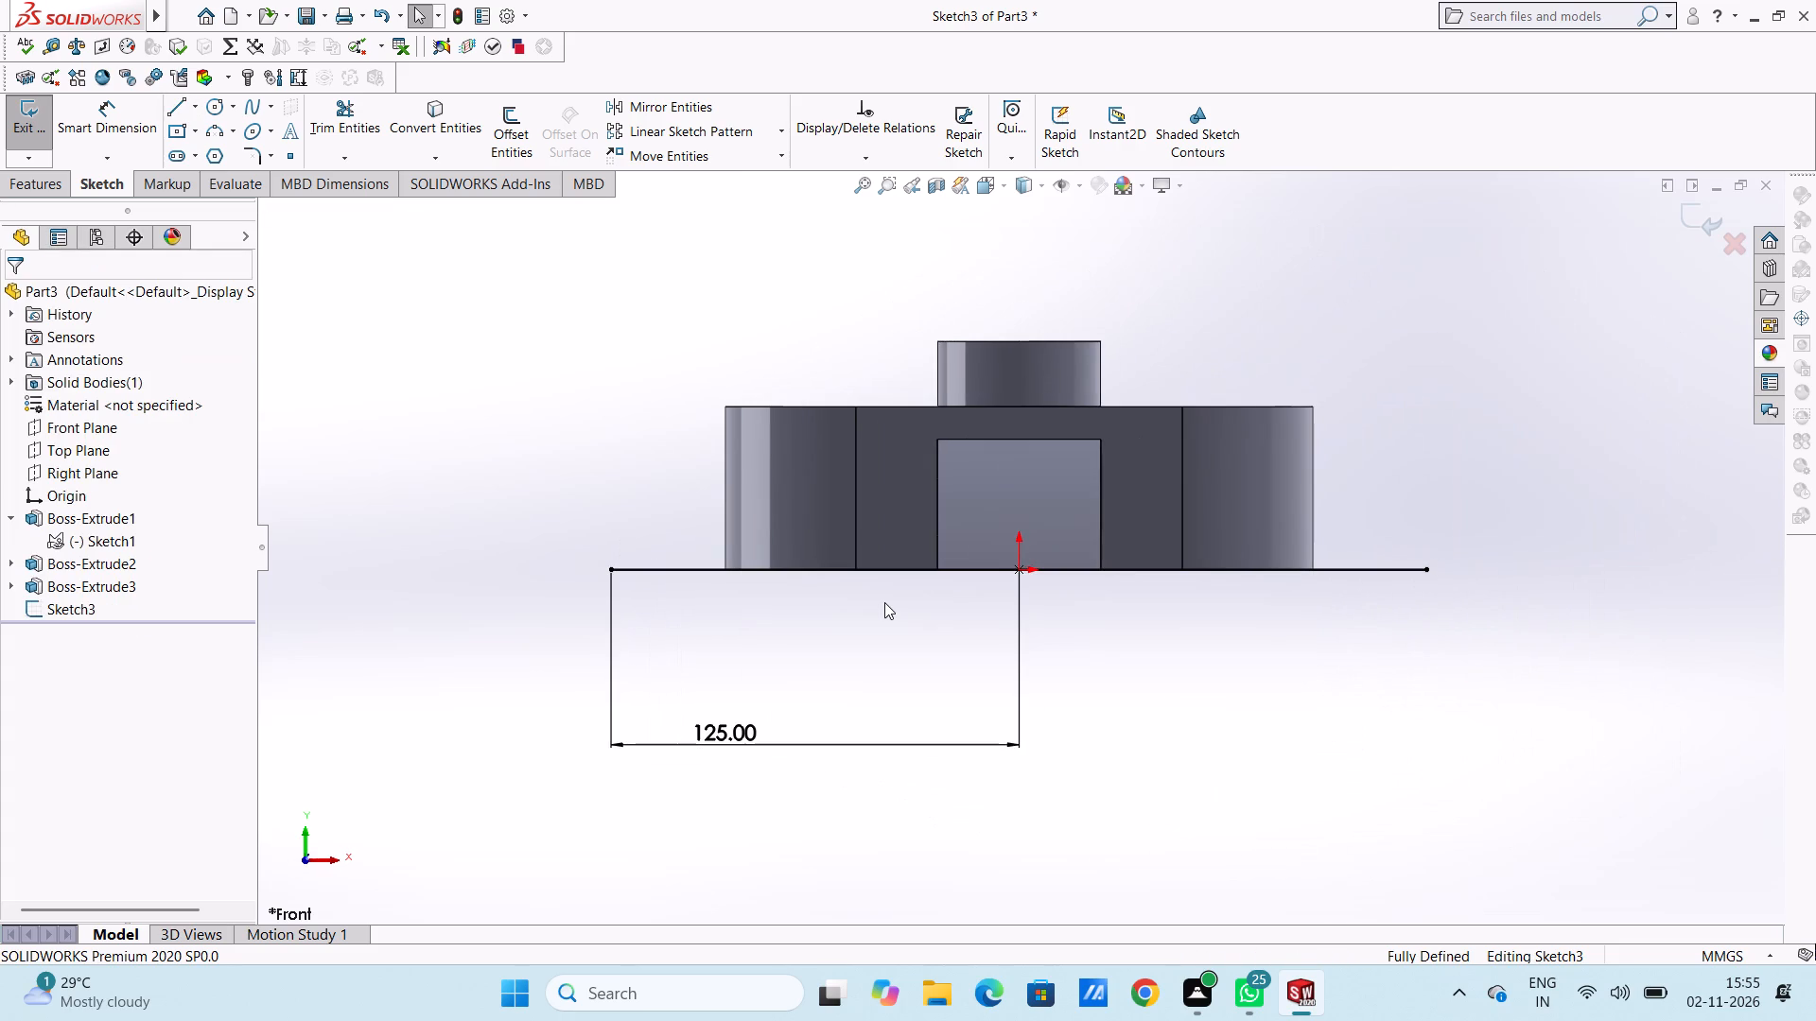
Draw the left end profile: a 20 mm vertical line up from the base line, about 16 mm horizontally outward, and a slope to its left endpoint.
left_click(174, 104)
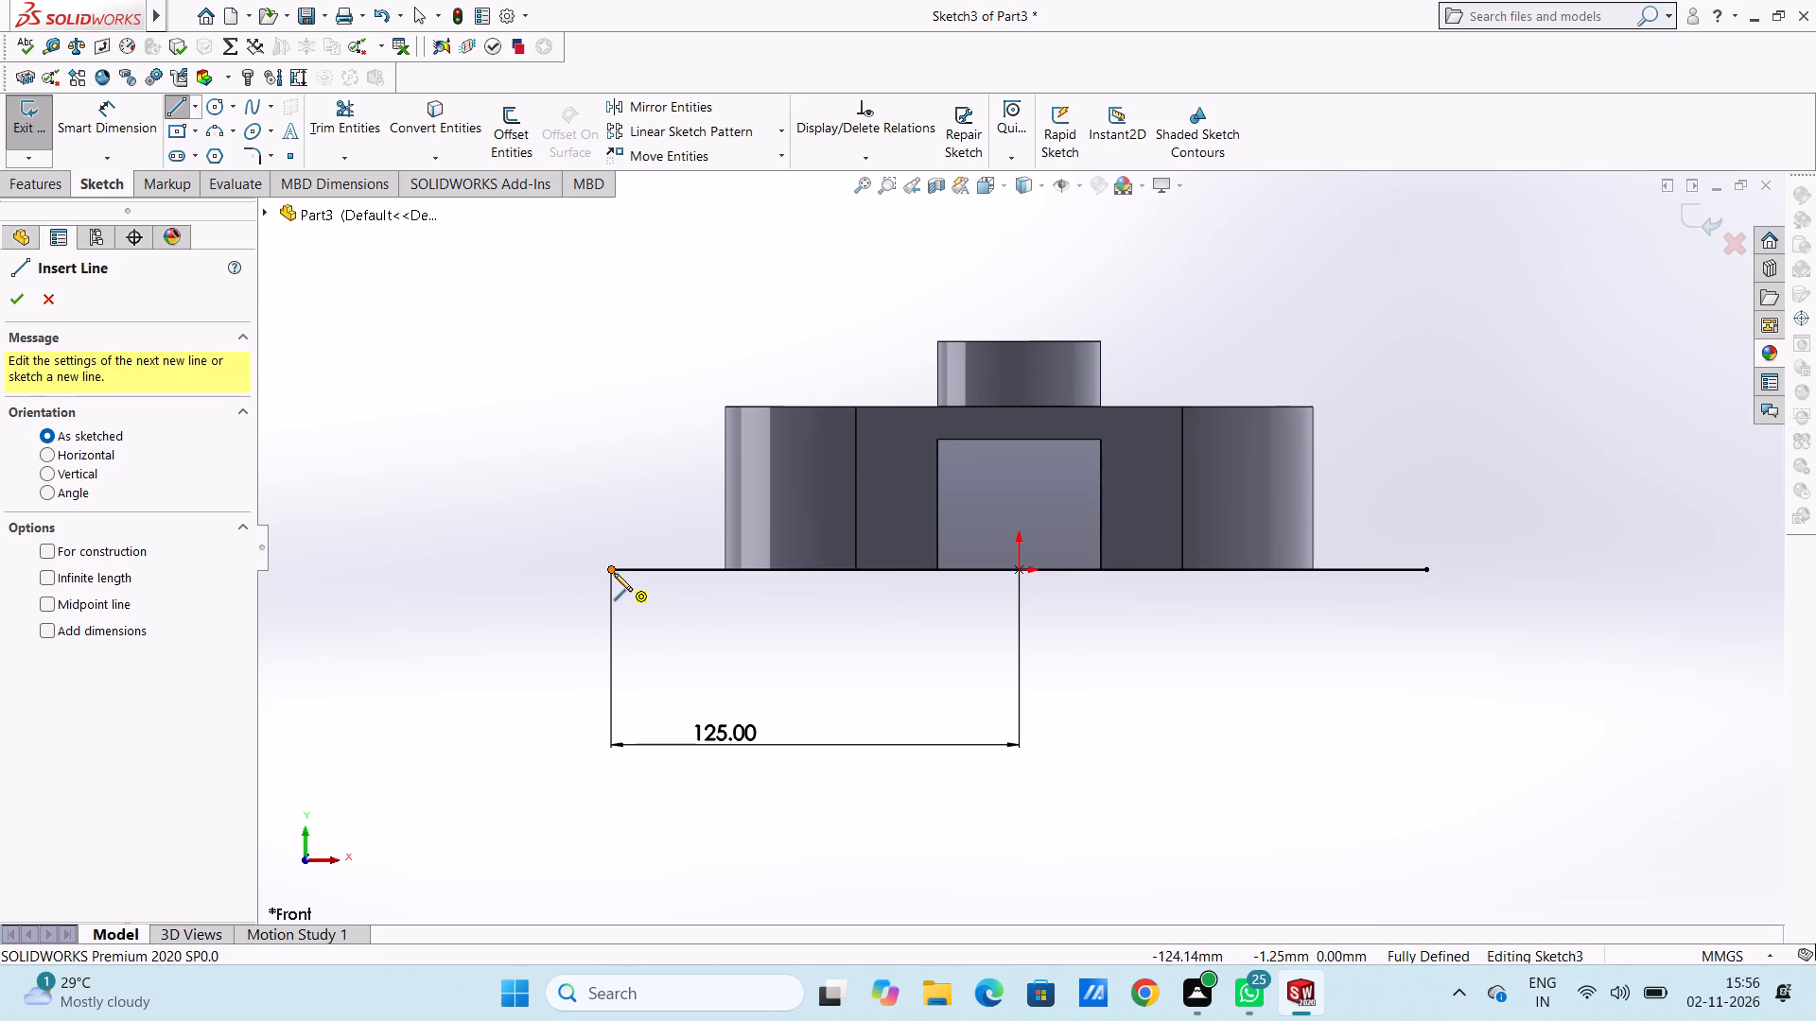
left_click(778, 570)
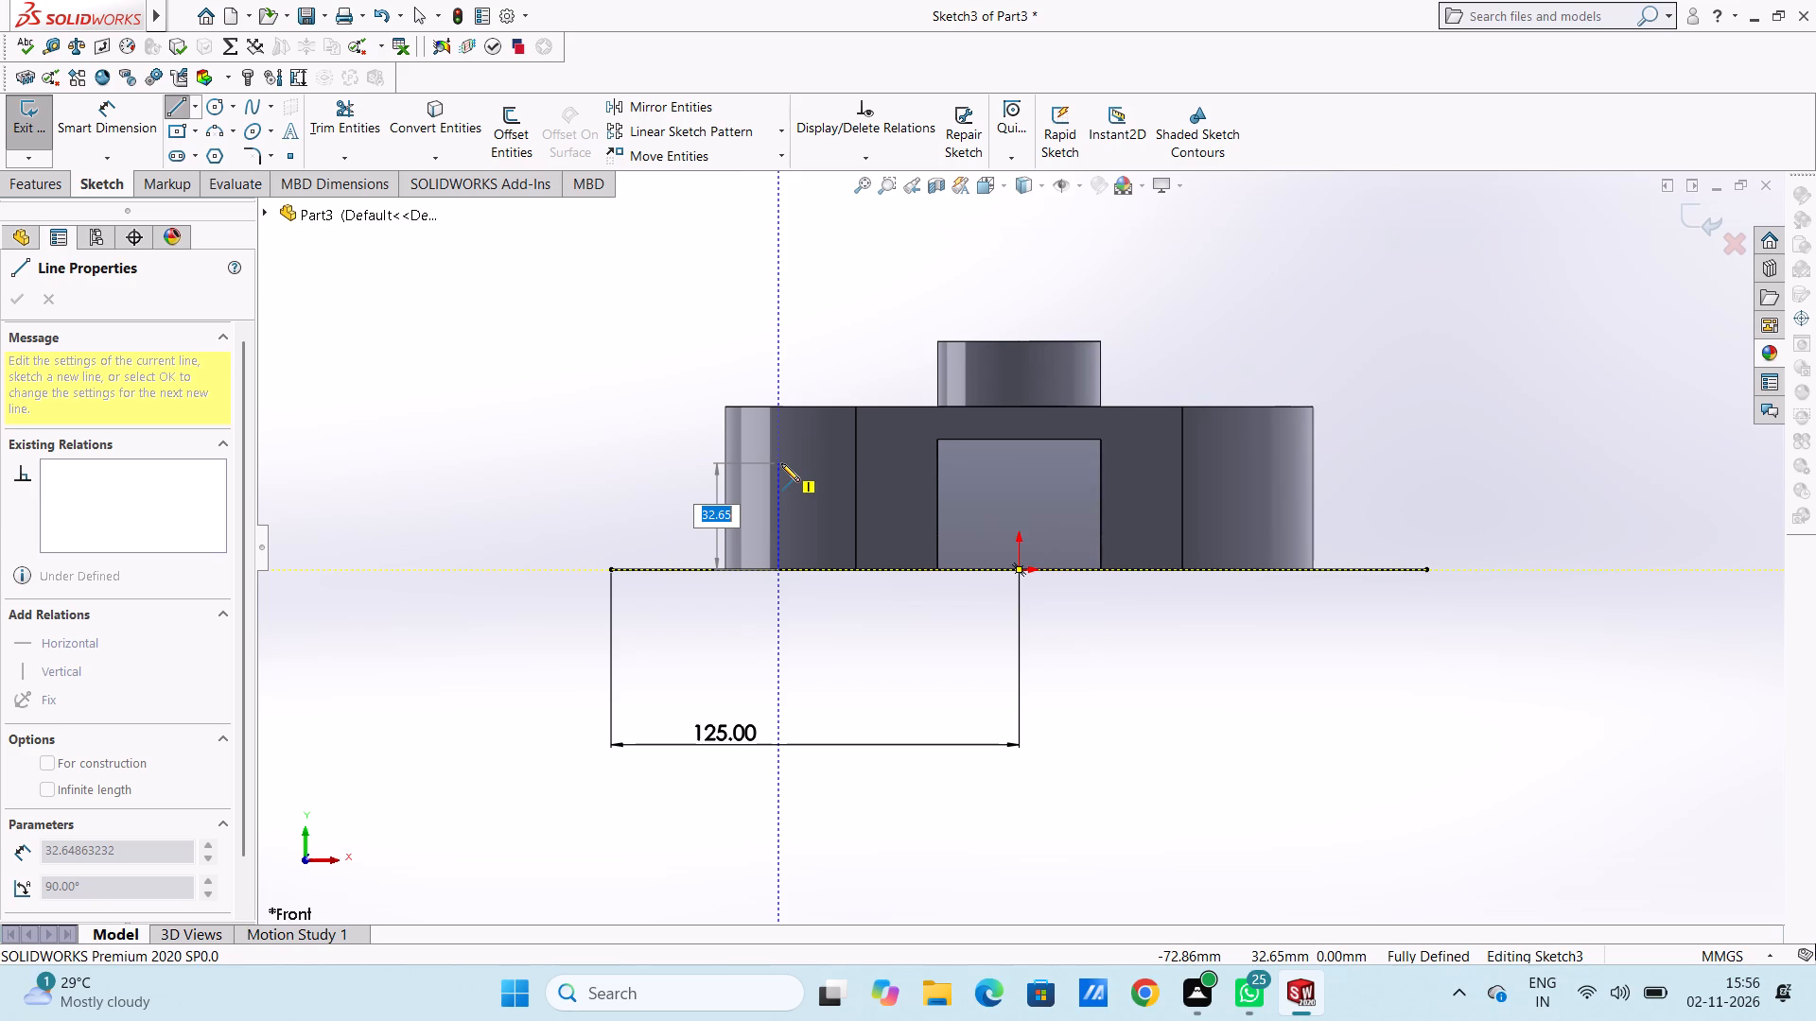
type("20")
key("Return")
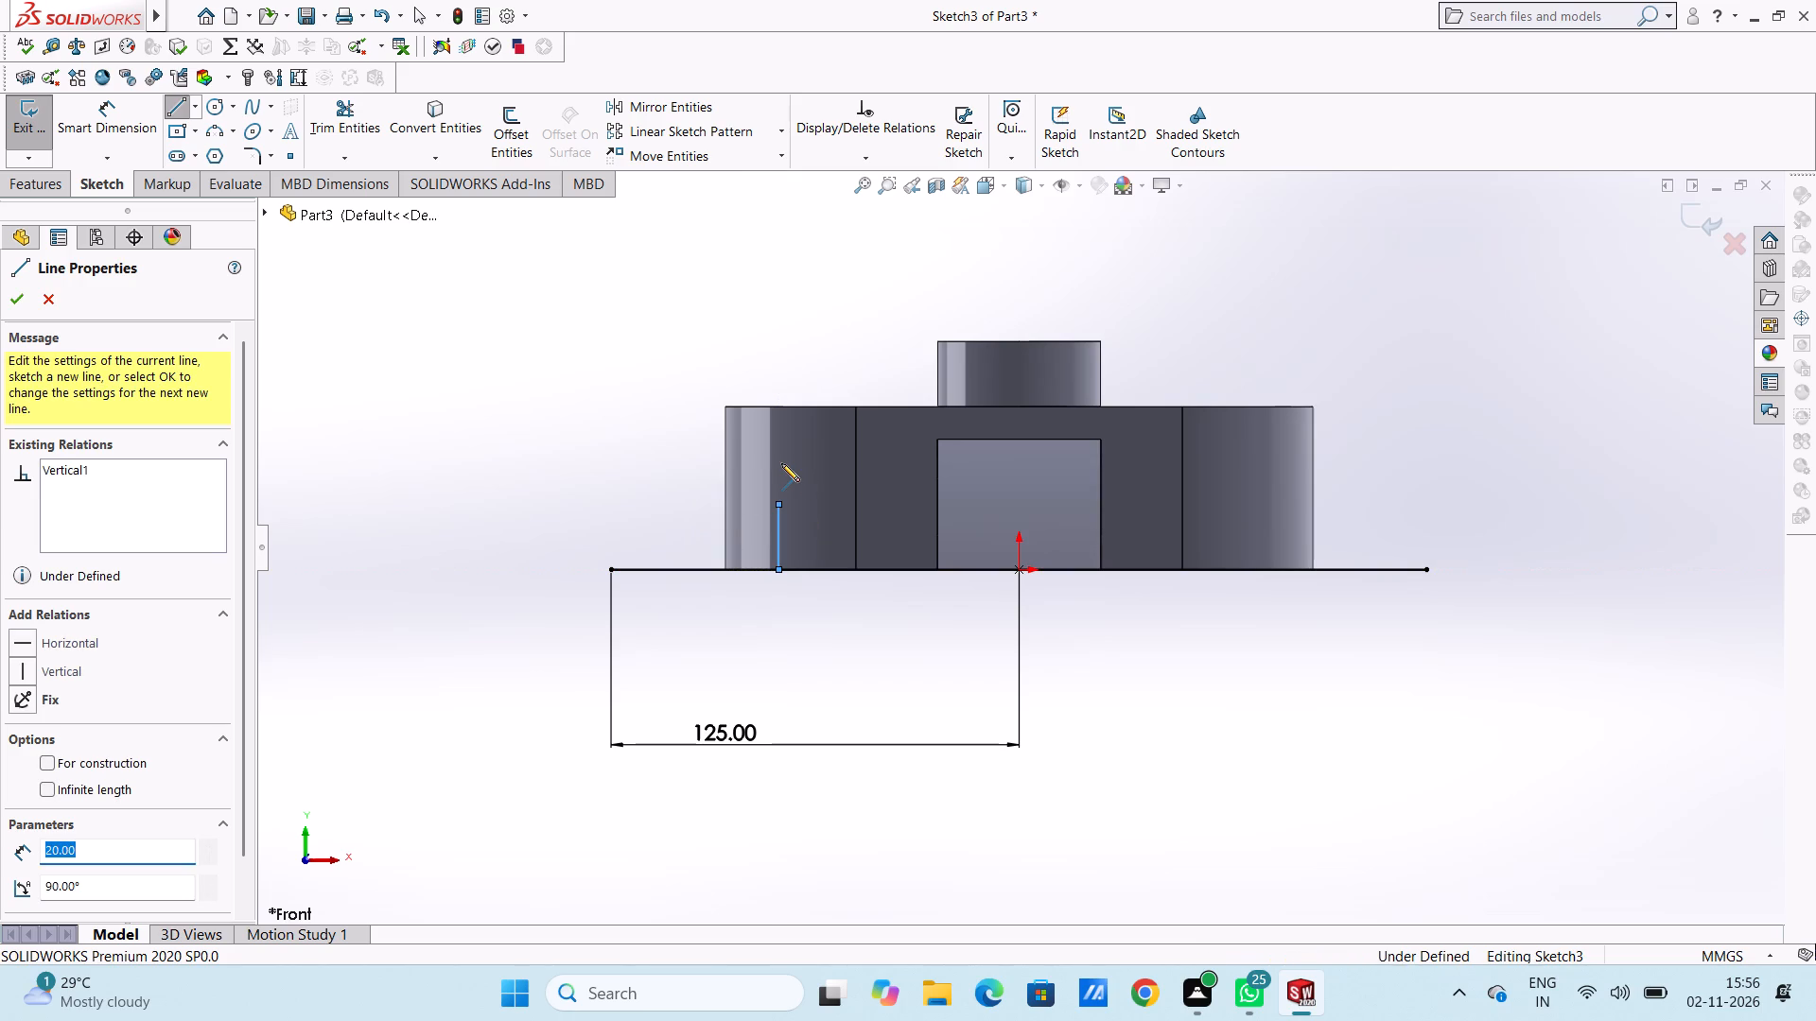
left_click(725, 503)
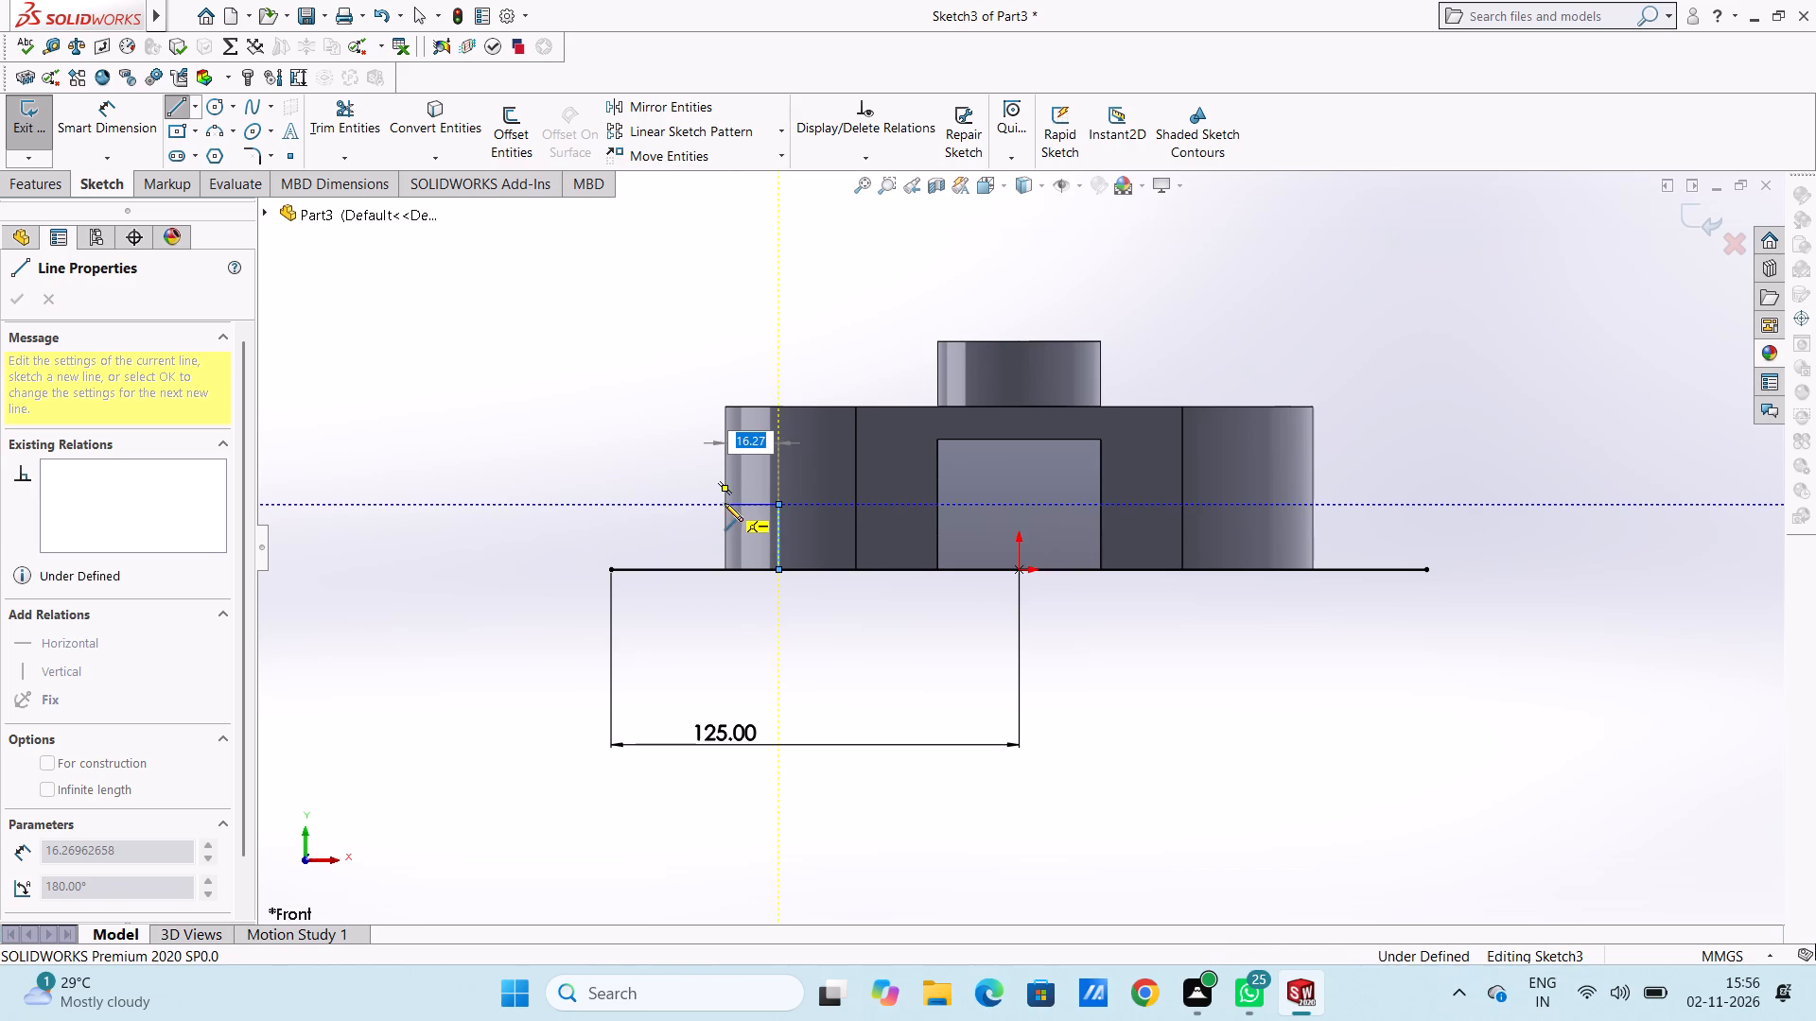
left_click(608, 567)
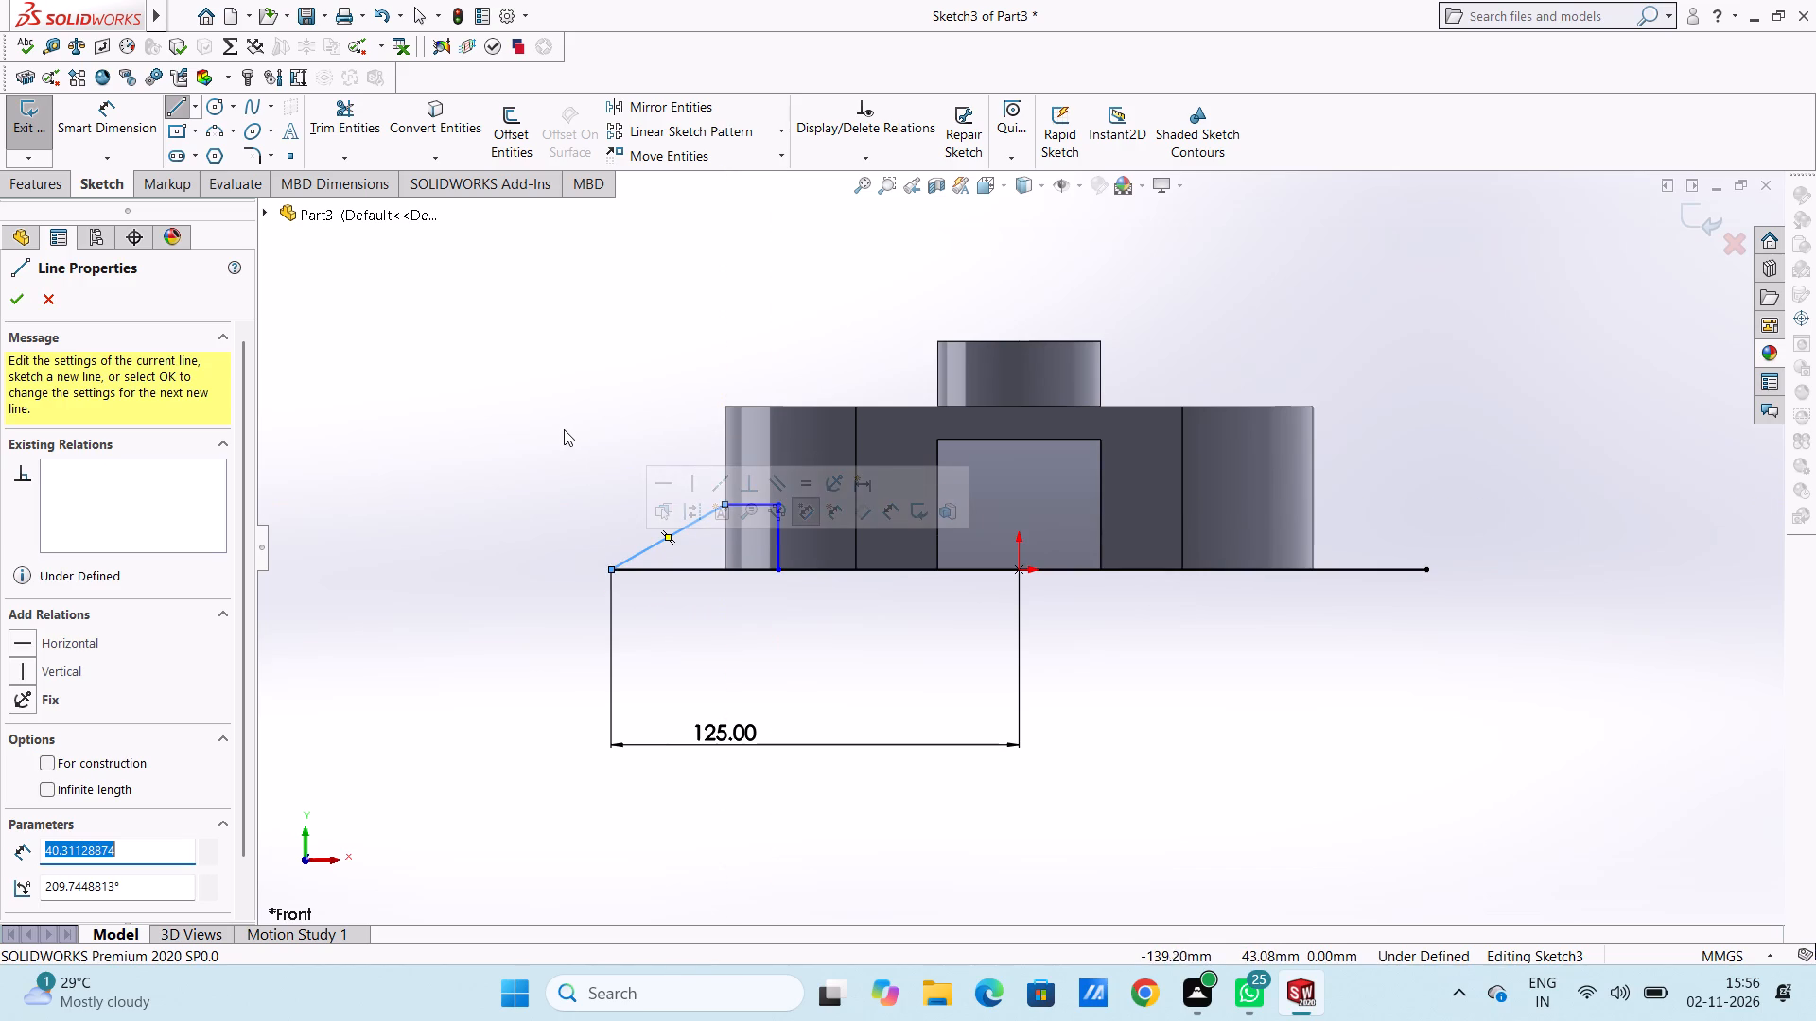
right_click(558, 387)
left_click(567, 400)
left_click(556, 404)
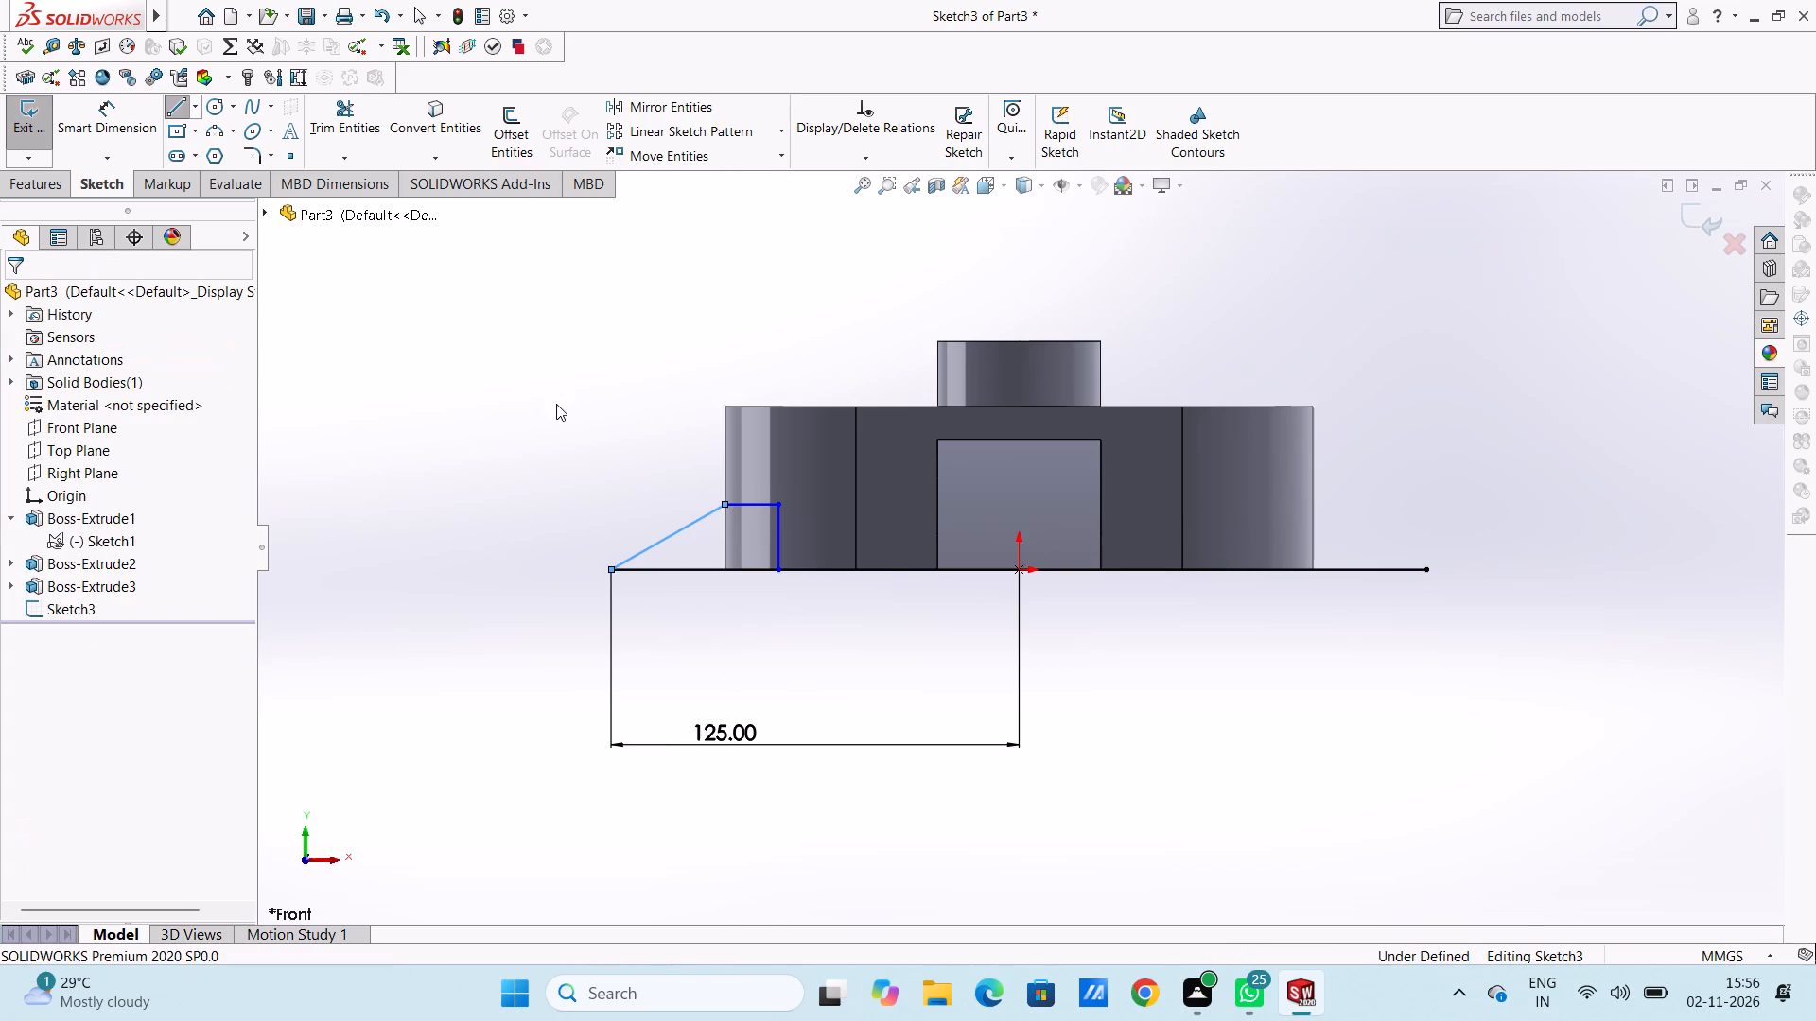
Draw the right end profile: a 20 mm vertical line, a horizontal line to the body's outer edge, and a slope to the base line's right endpoint.
left_click(174, 105)
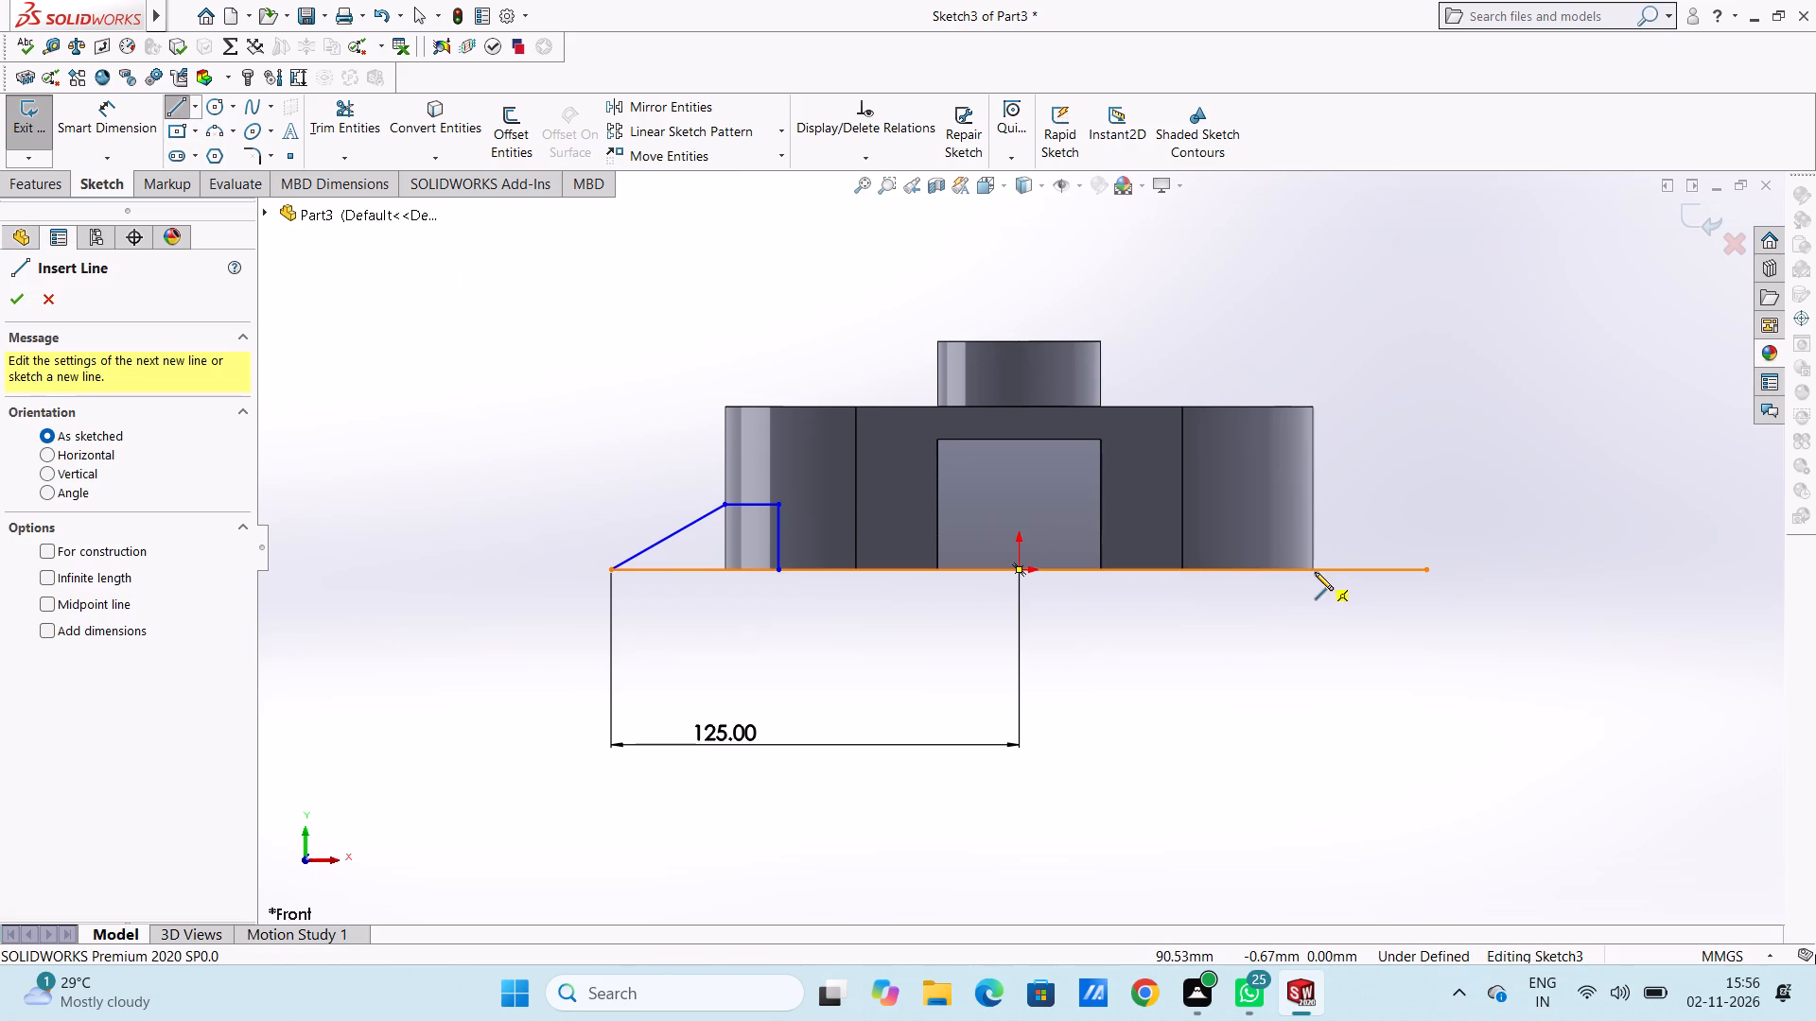
left_click(1264, 574)
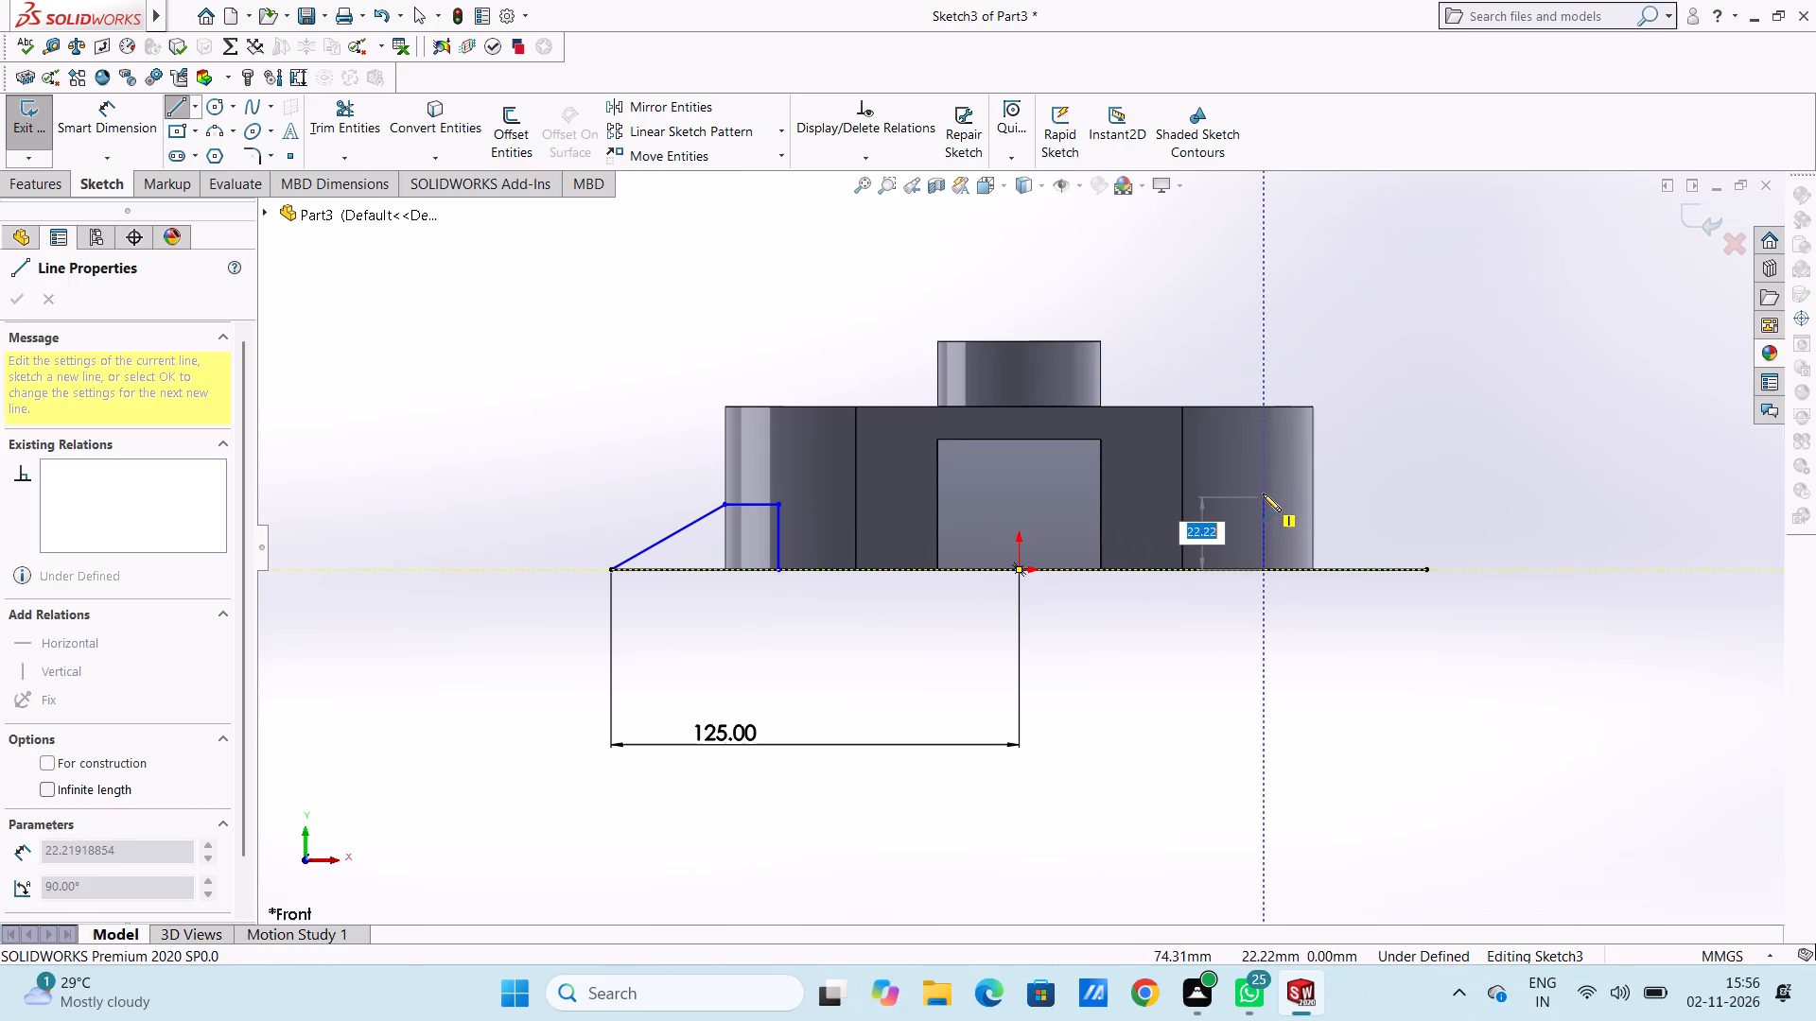
type("20")
key("Return")
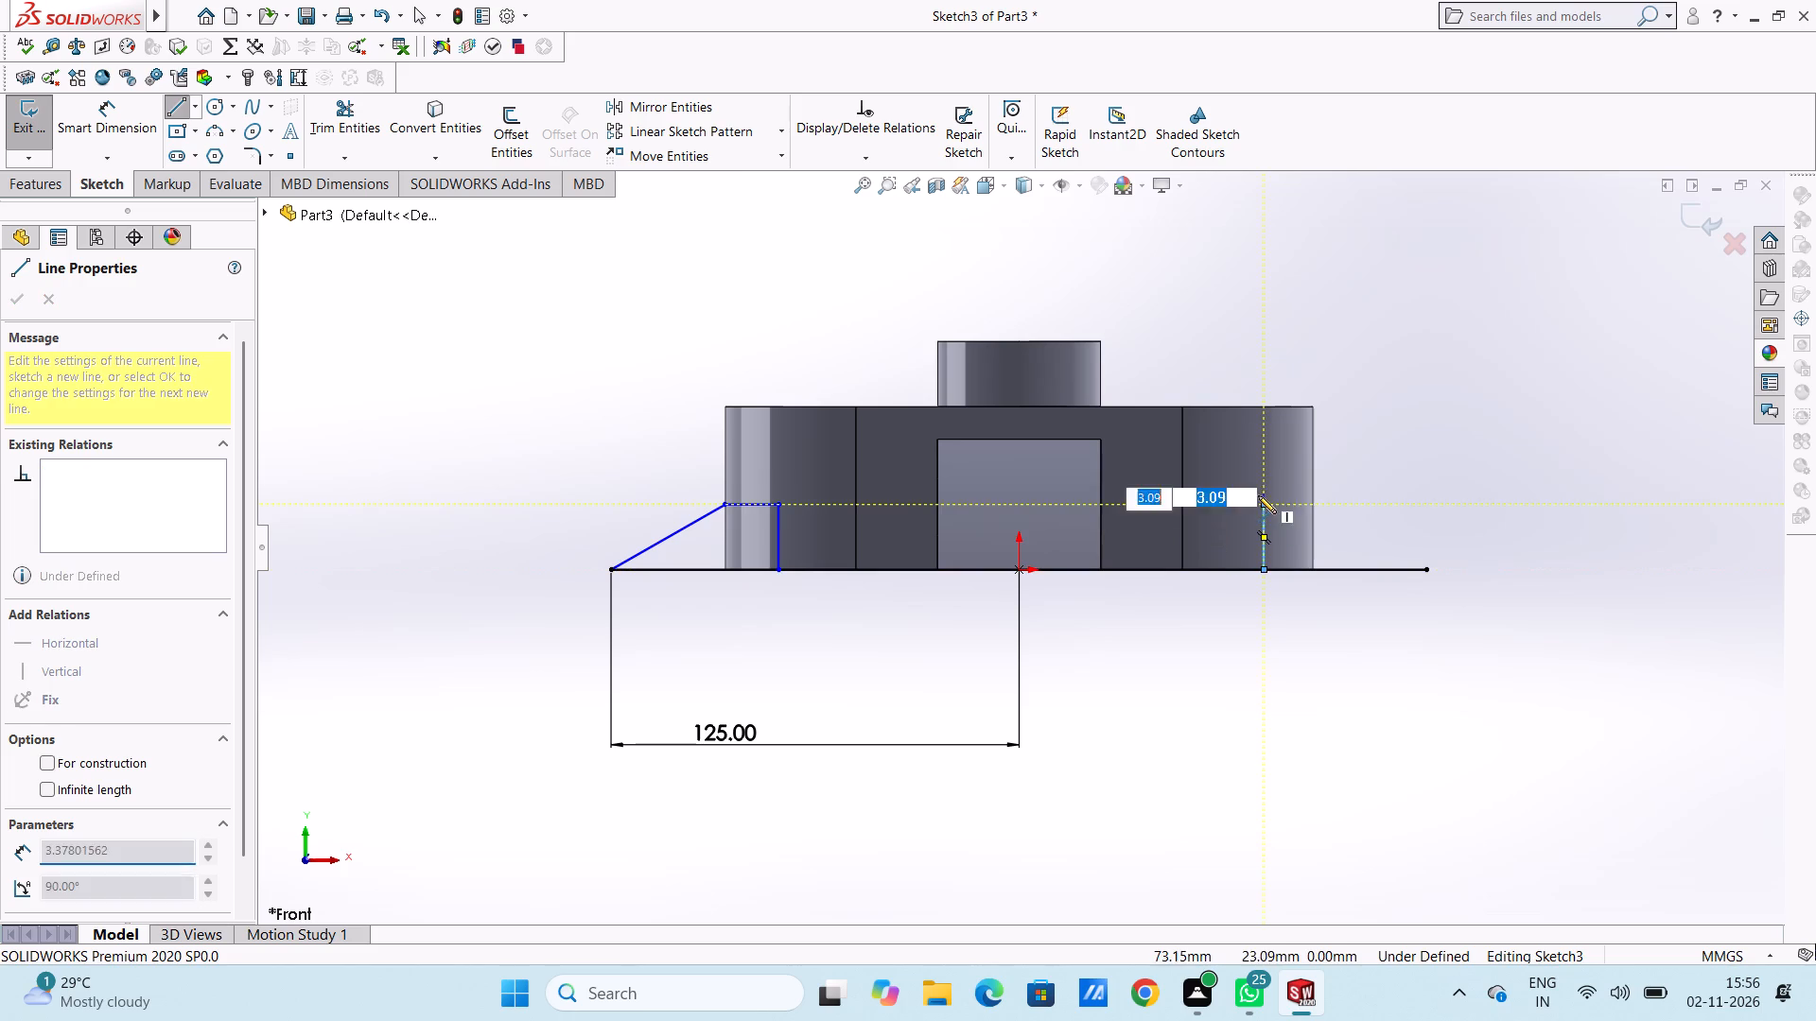
left_click(1316, 503)
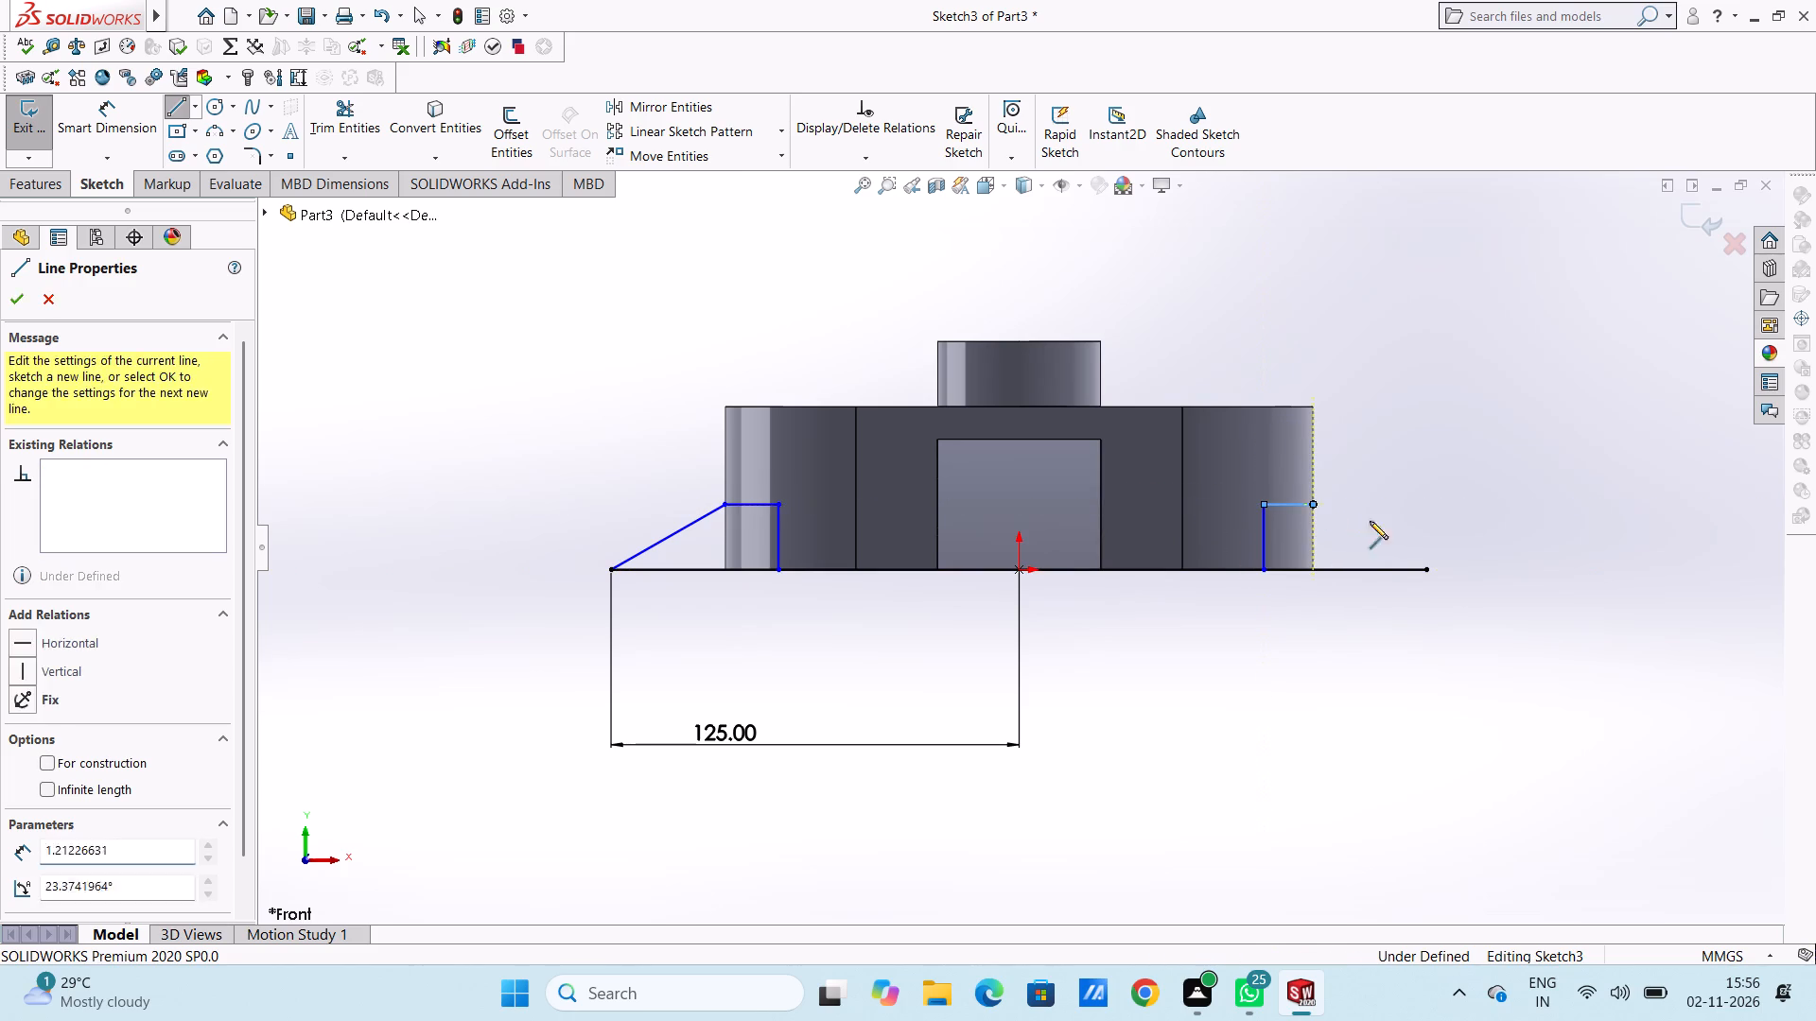
left_click(1427, 569)
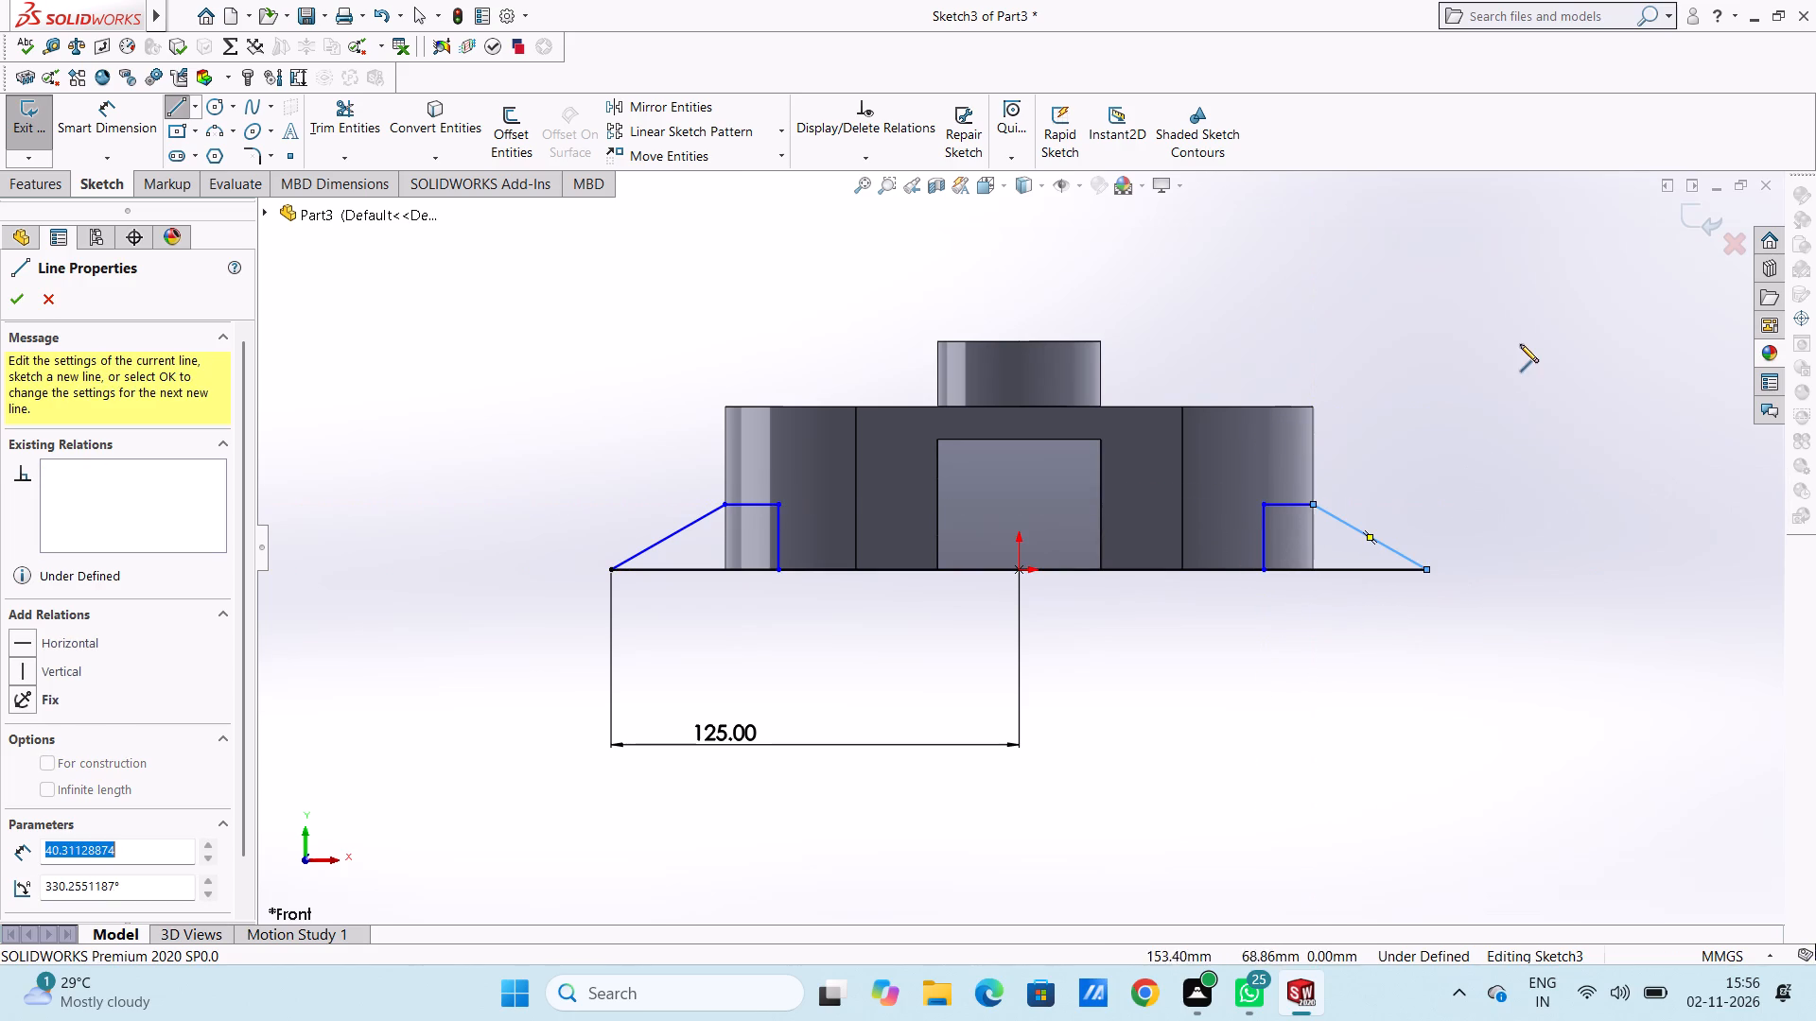
right_click(1520, 345)
left_click(1533, 355)
left_click(1475, 397)
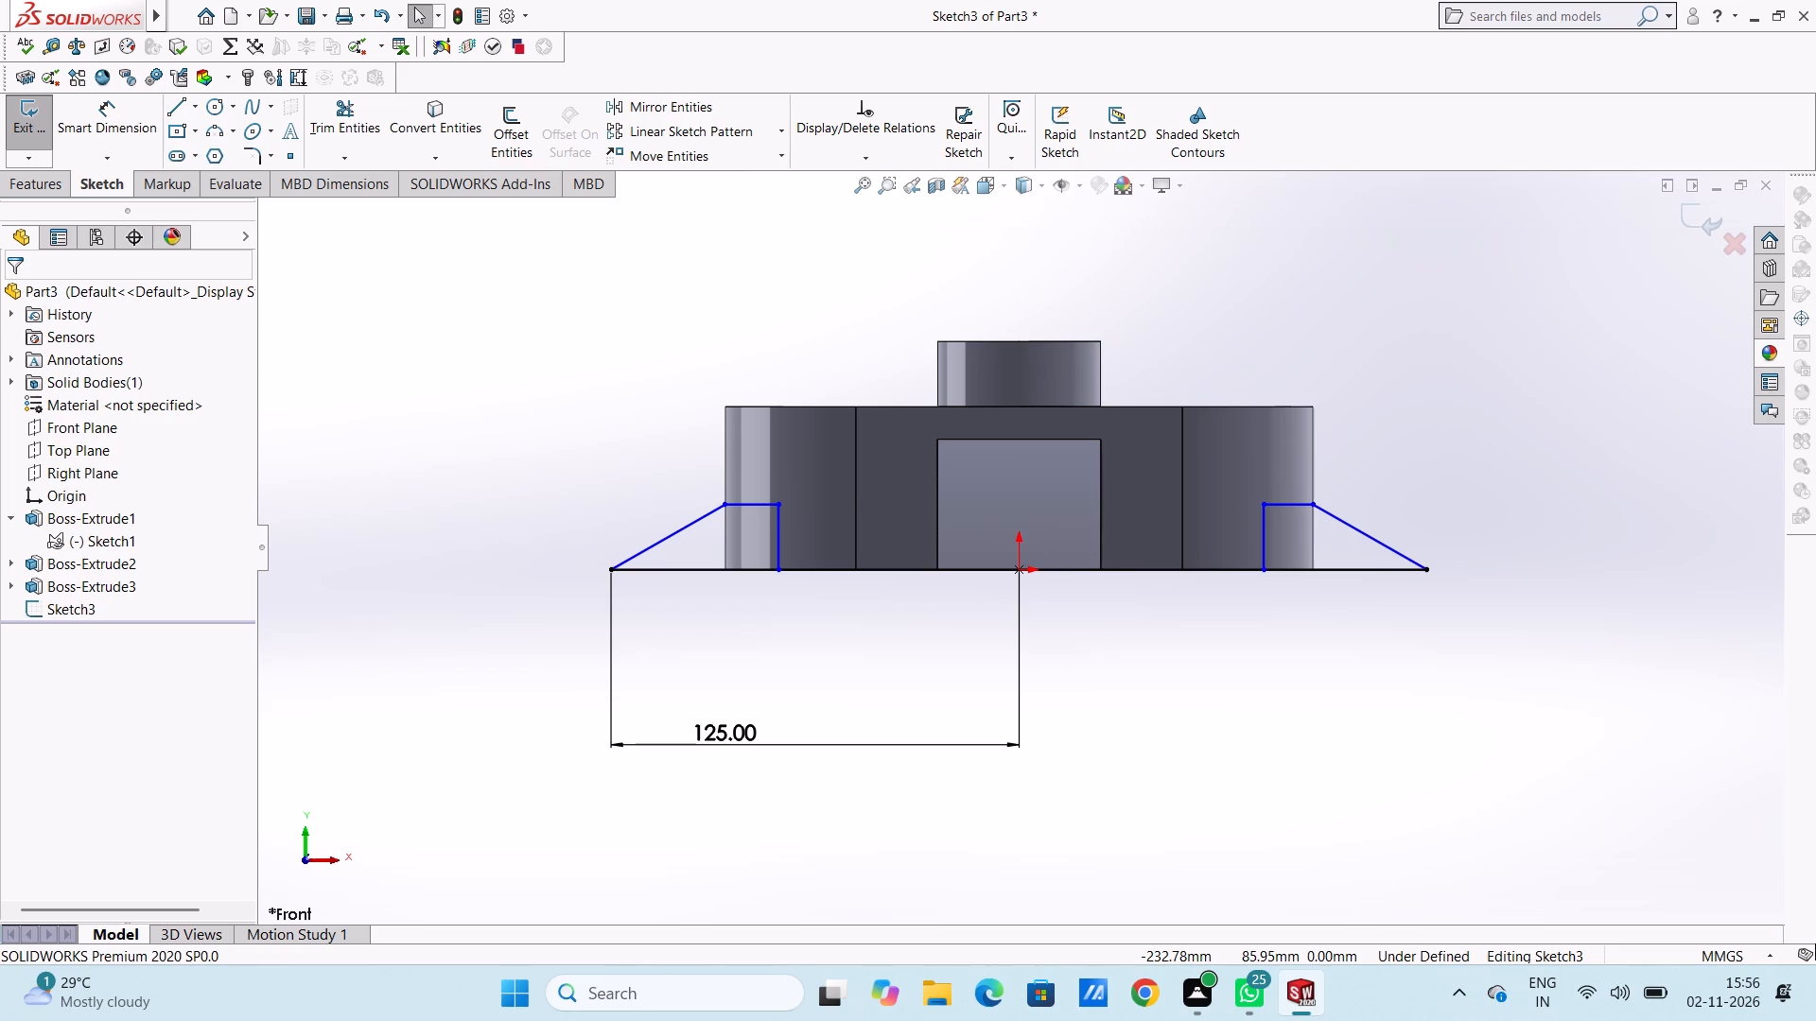
Dimension the left profile's vertical line at 52 mm from the base line's left endpoint.
left_click(106, 110)
left_click(608, 570)
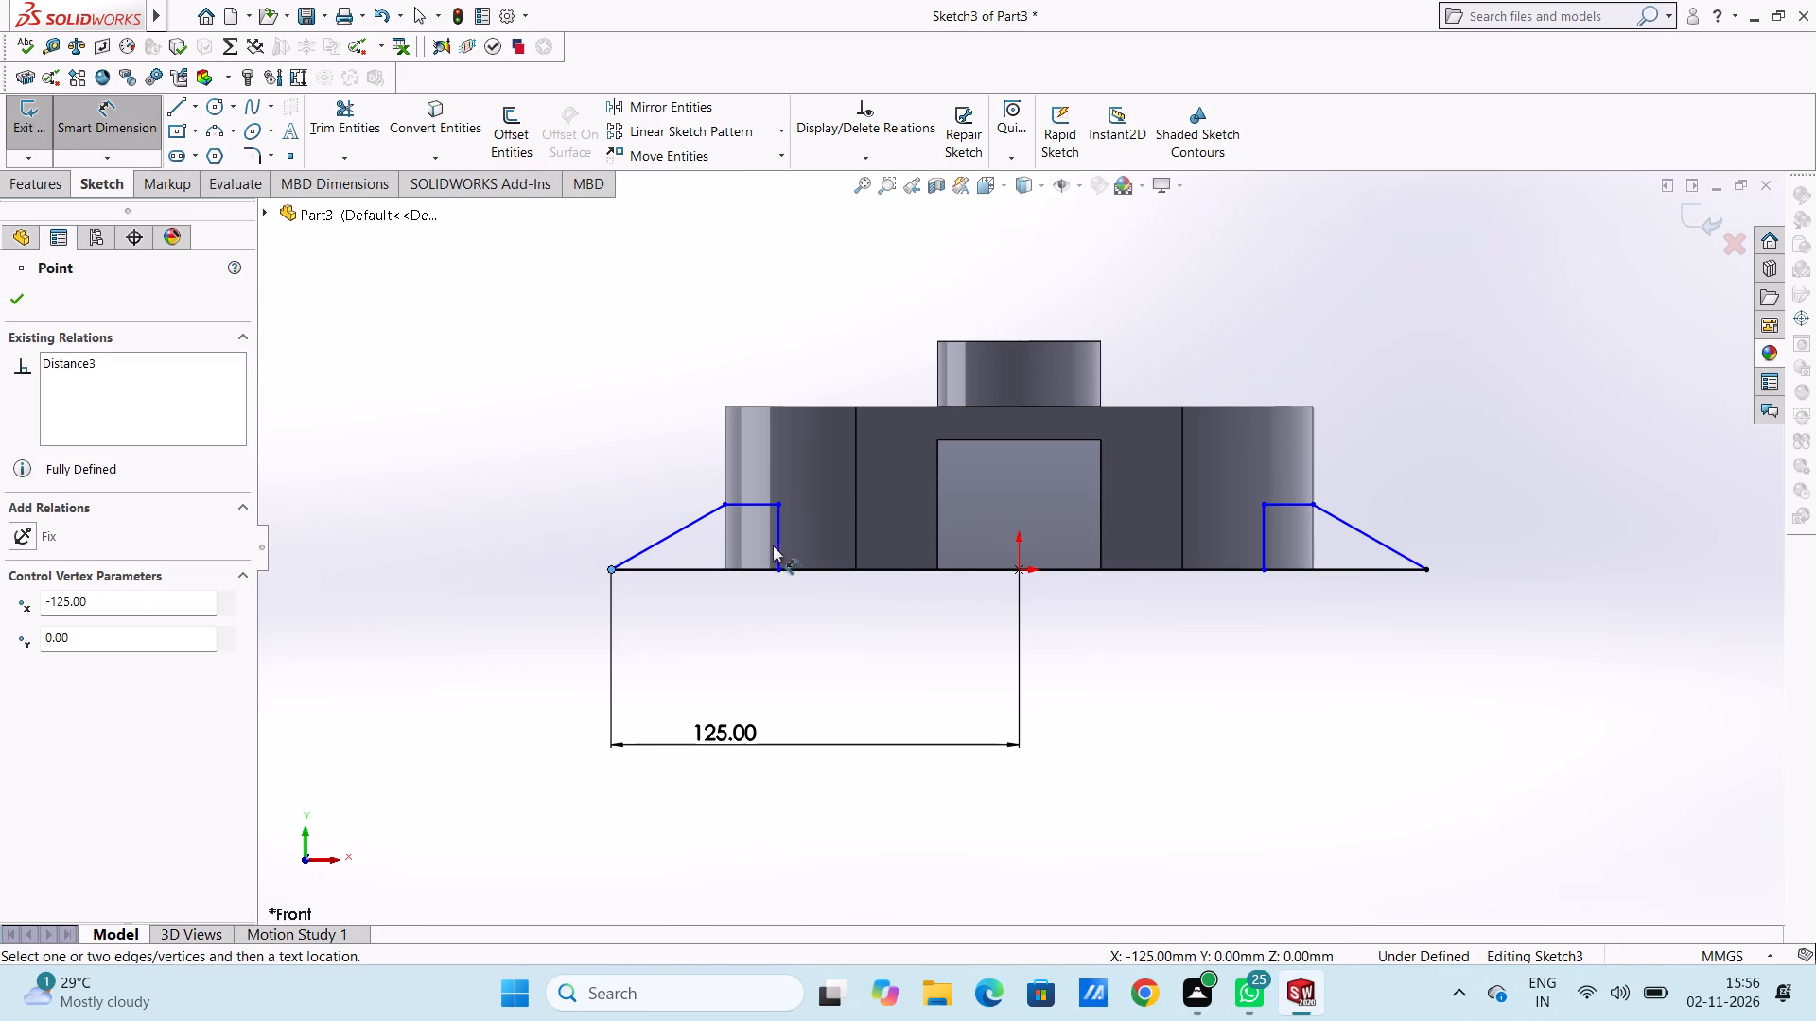
left_click(776, 545)
left_click(760, 828)
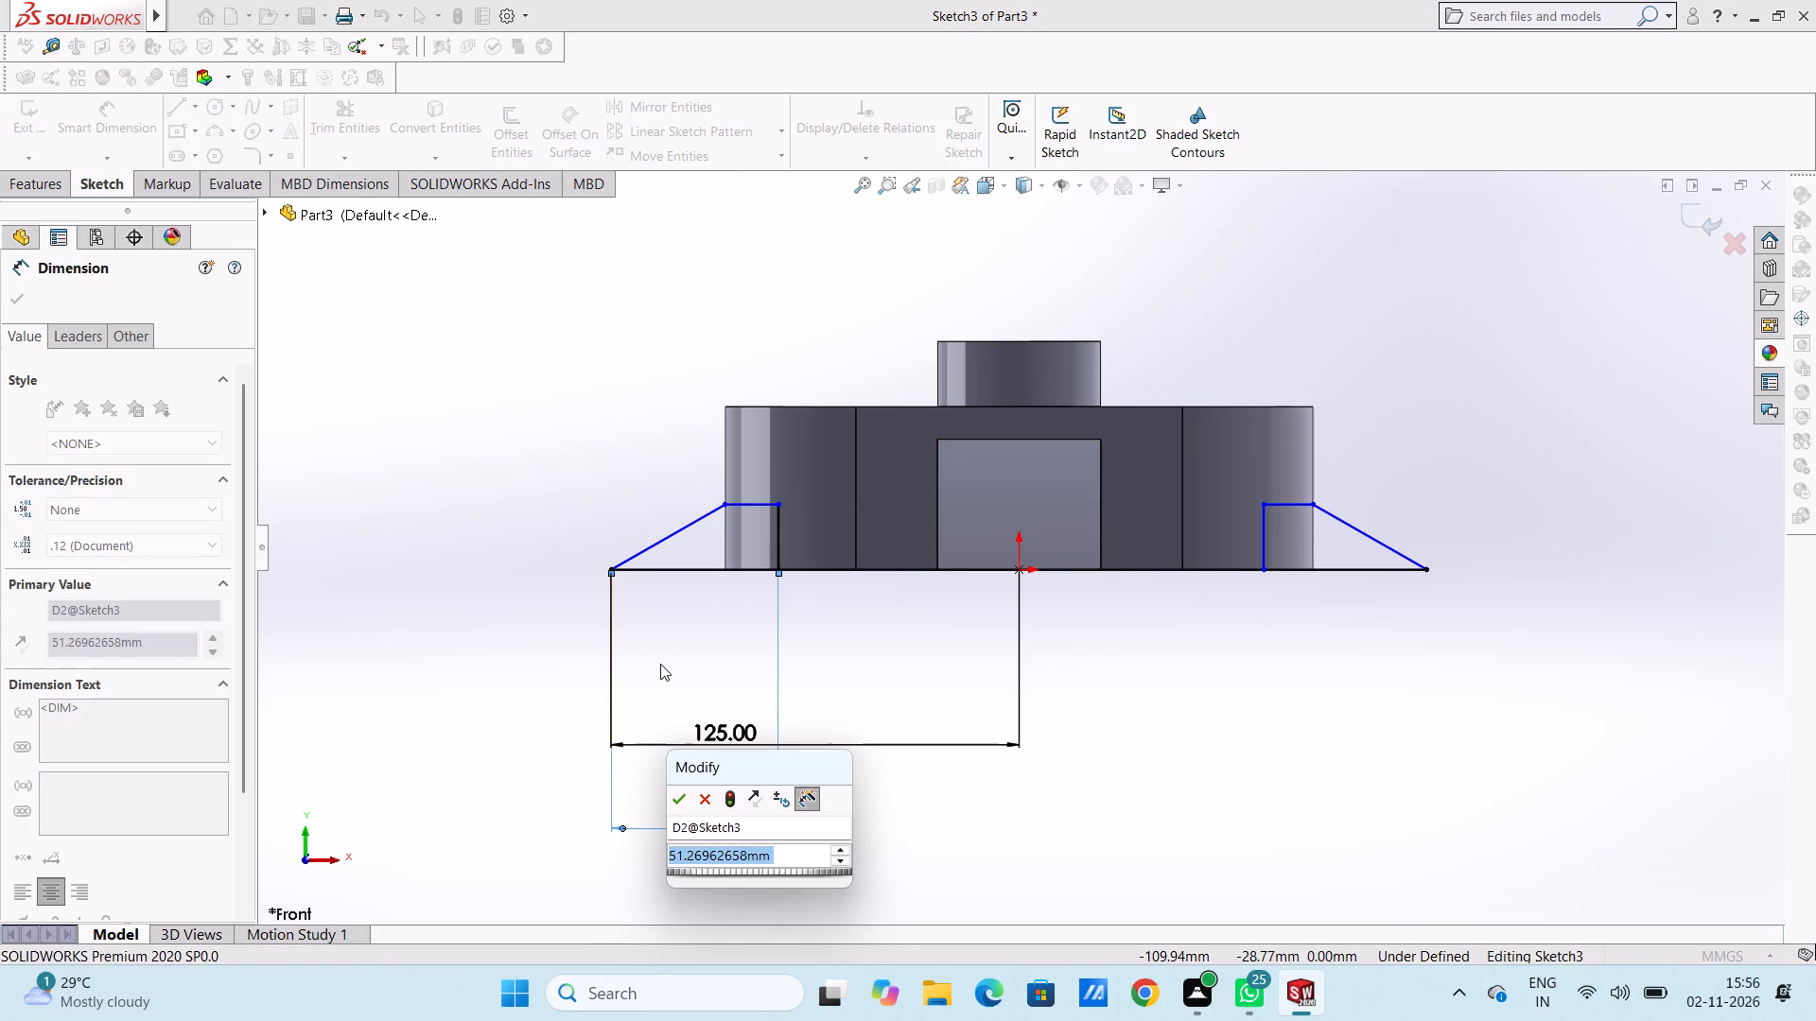
type("52")
key("Return")
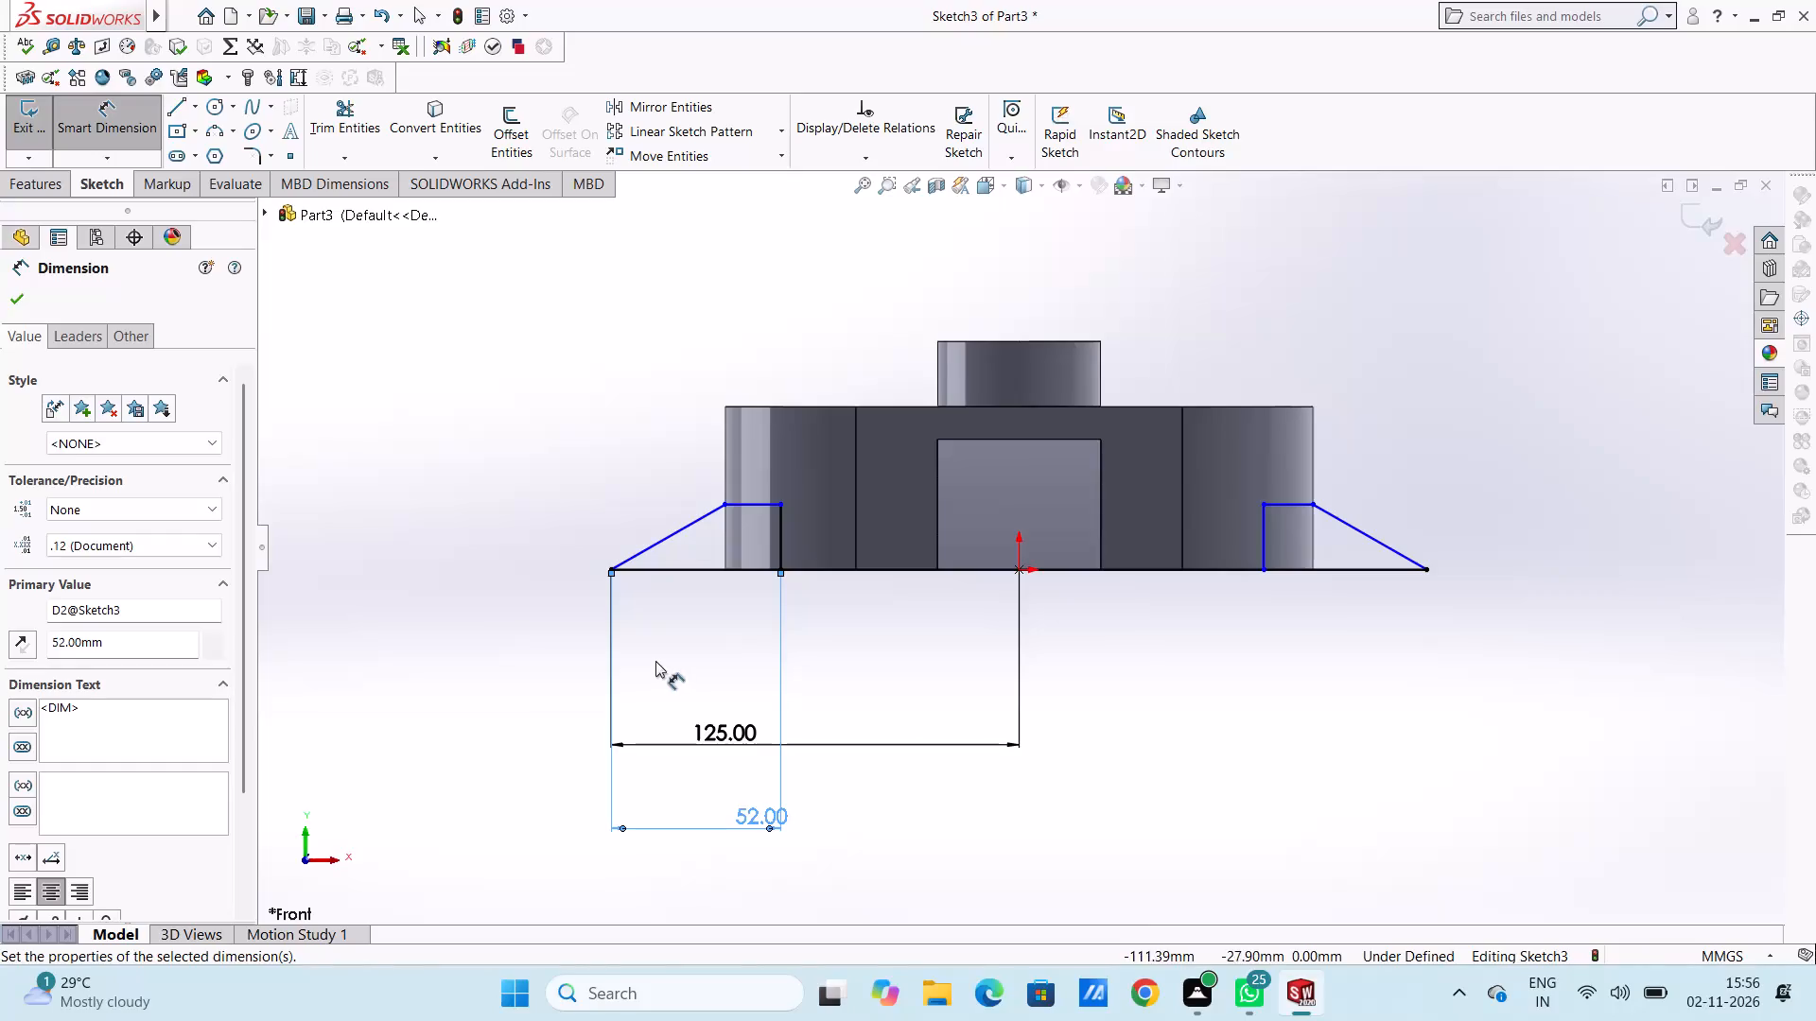
left_click(723, 668)
Dimension the right profile's vertical line at 52 mm from the base line's right endpoint.
left_click(1266, 548)
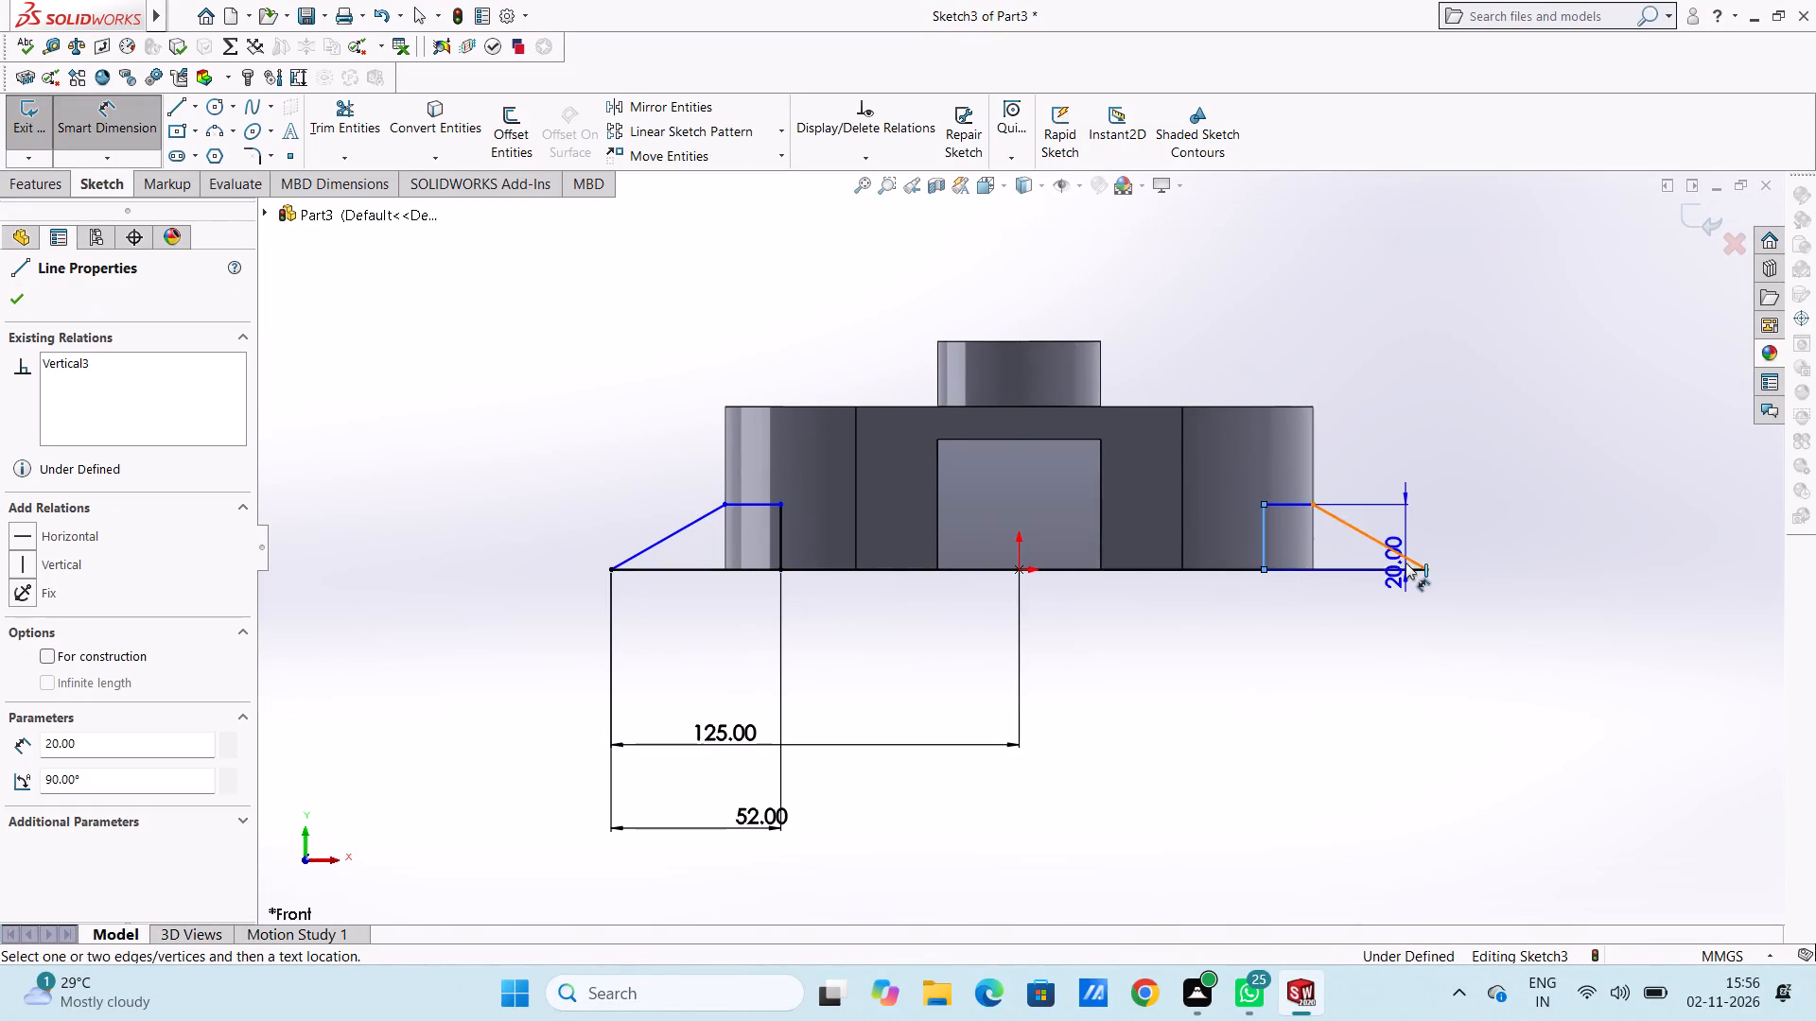
left_click(1427, 568)
left_click(1301, 777)
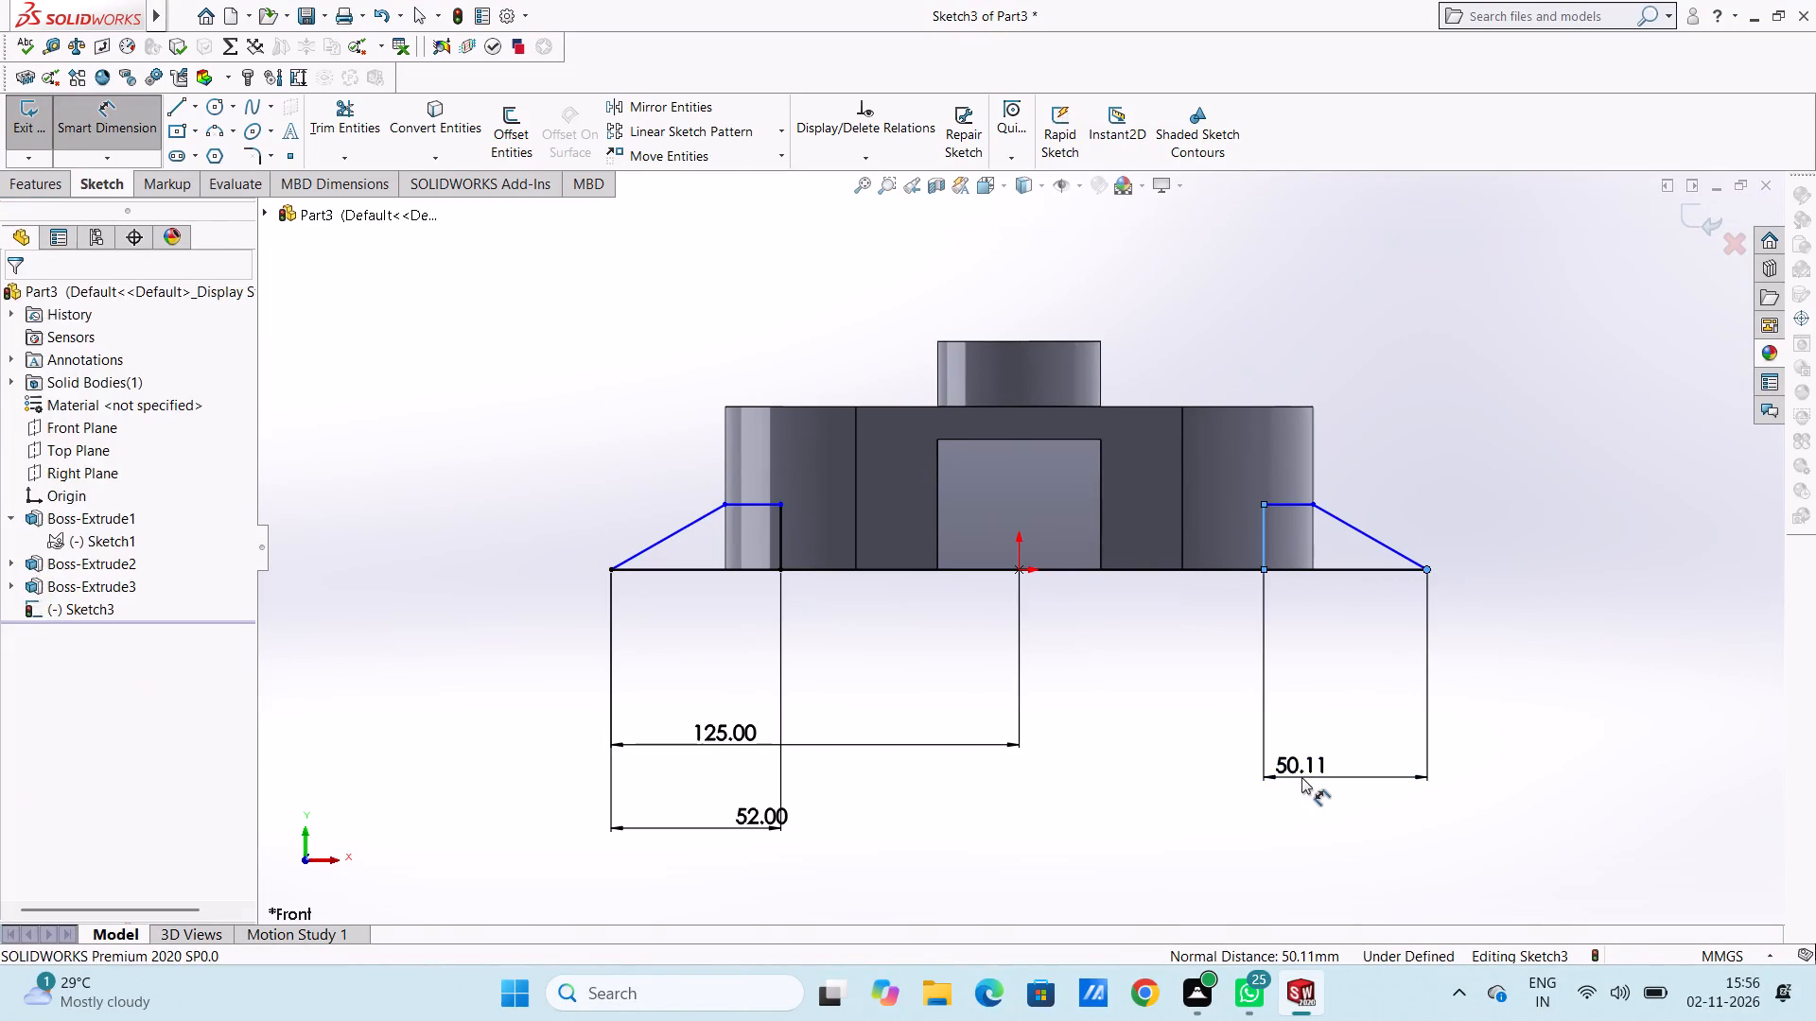
type("52")
key("Return")
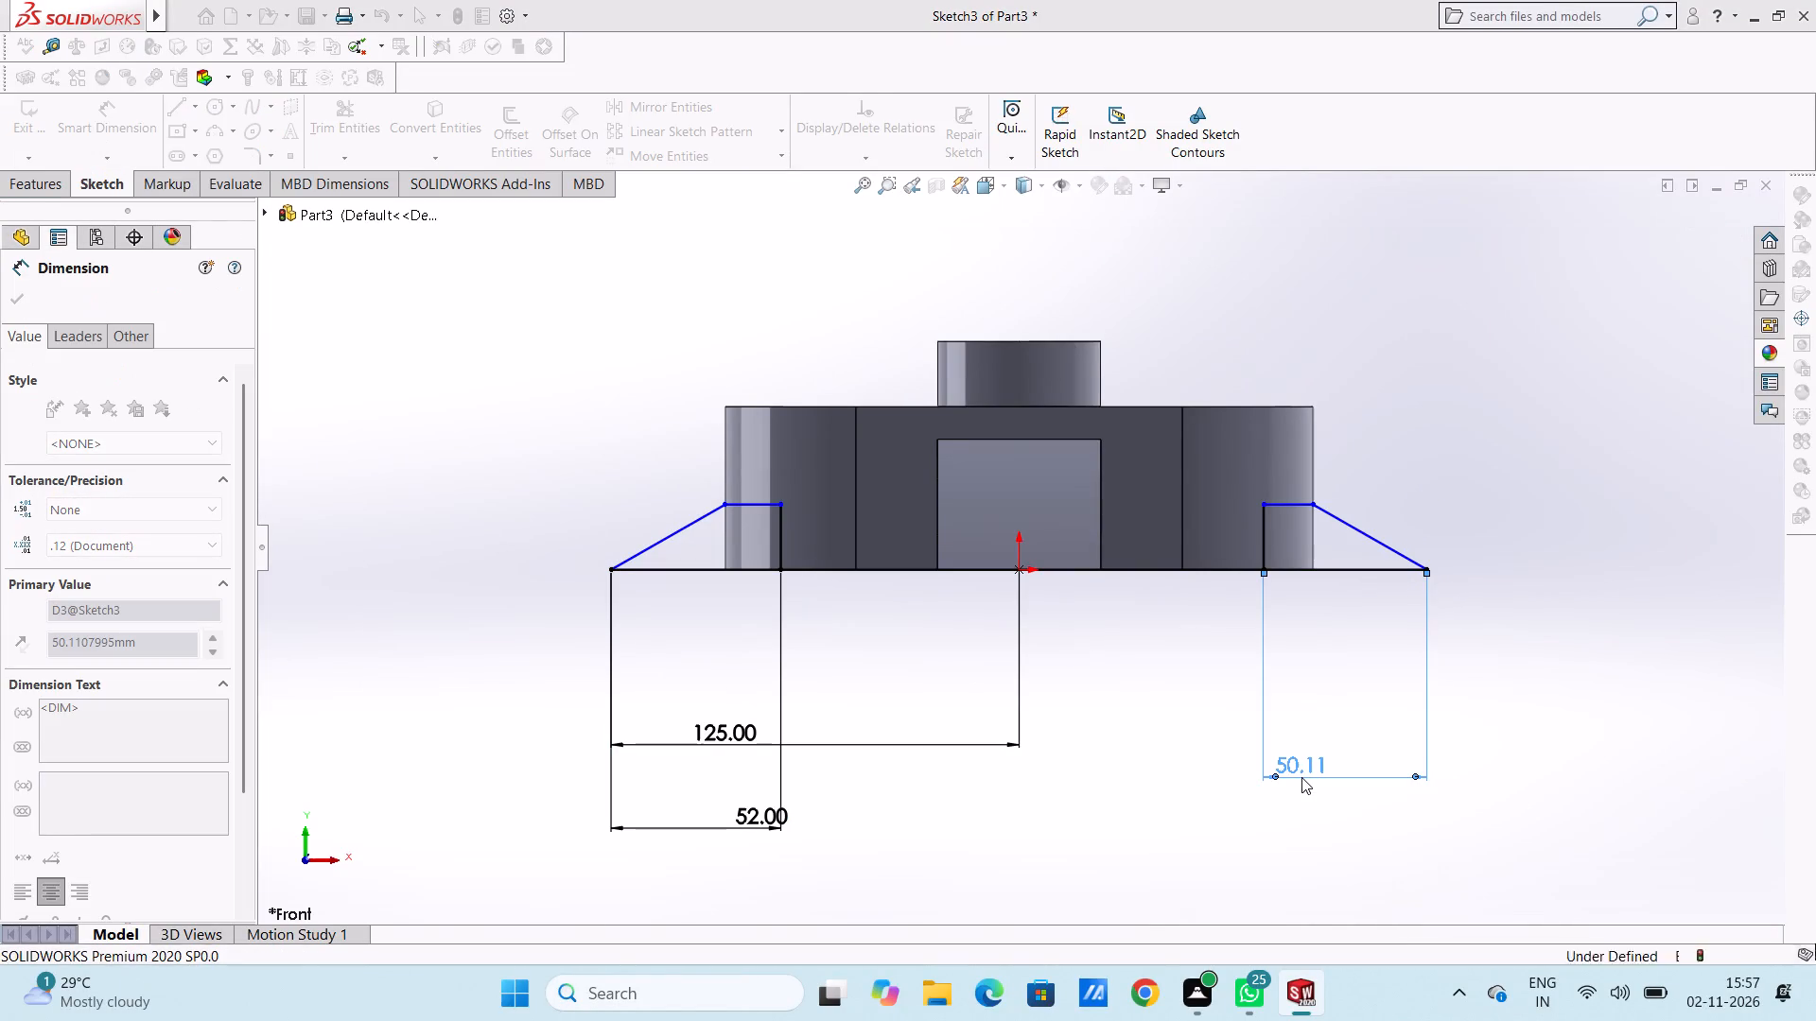
left_click(1139, 726)
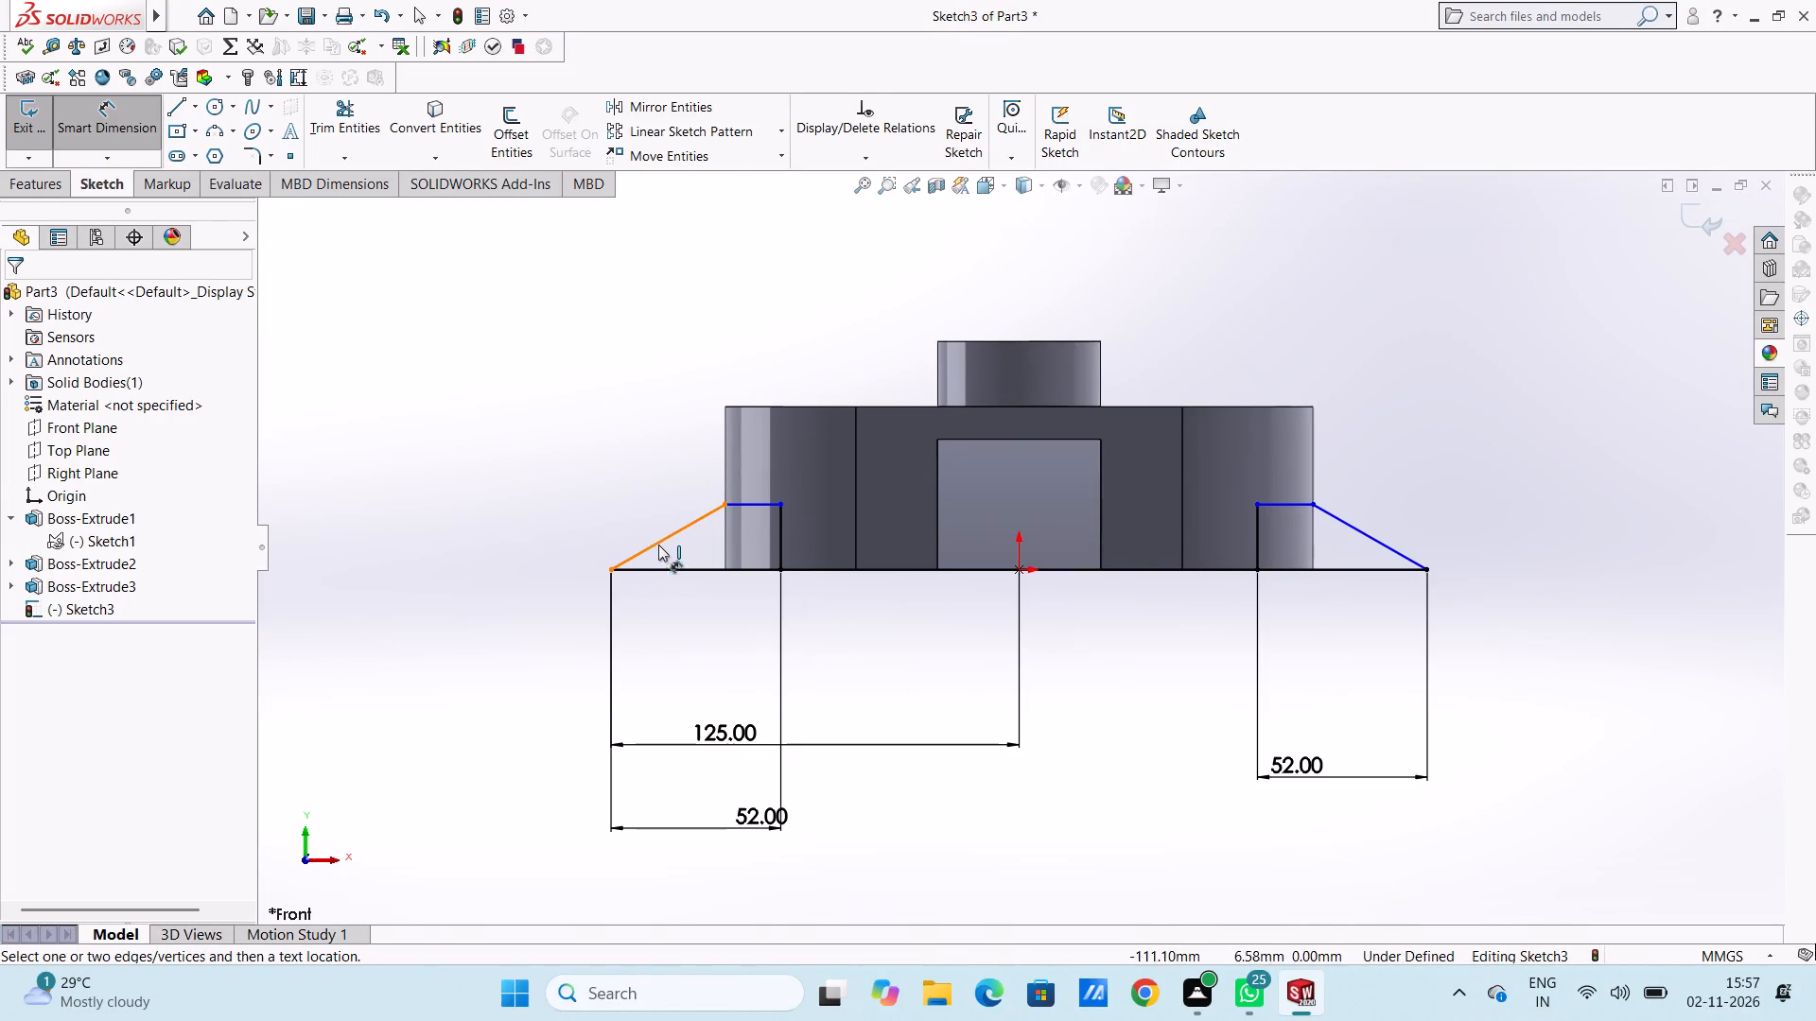
Dimension the height from the base line to the left profile's short top line, placing the dimension outside the profile.
left_click(748, 508)
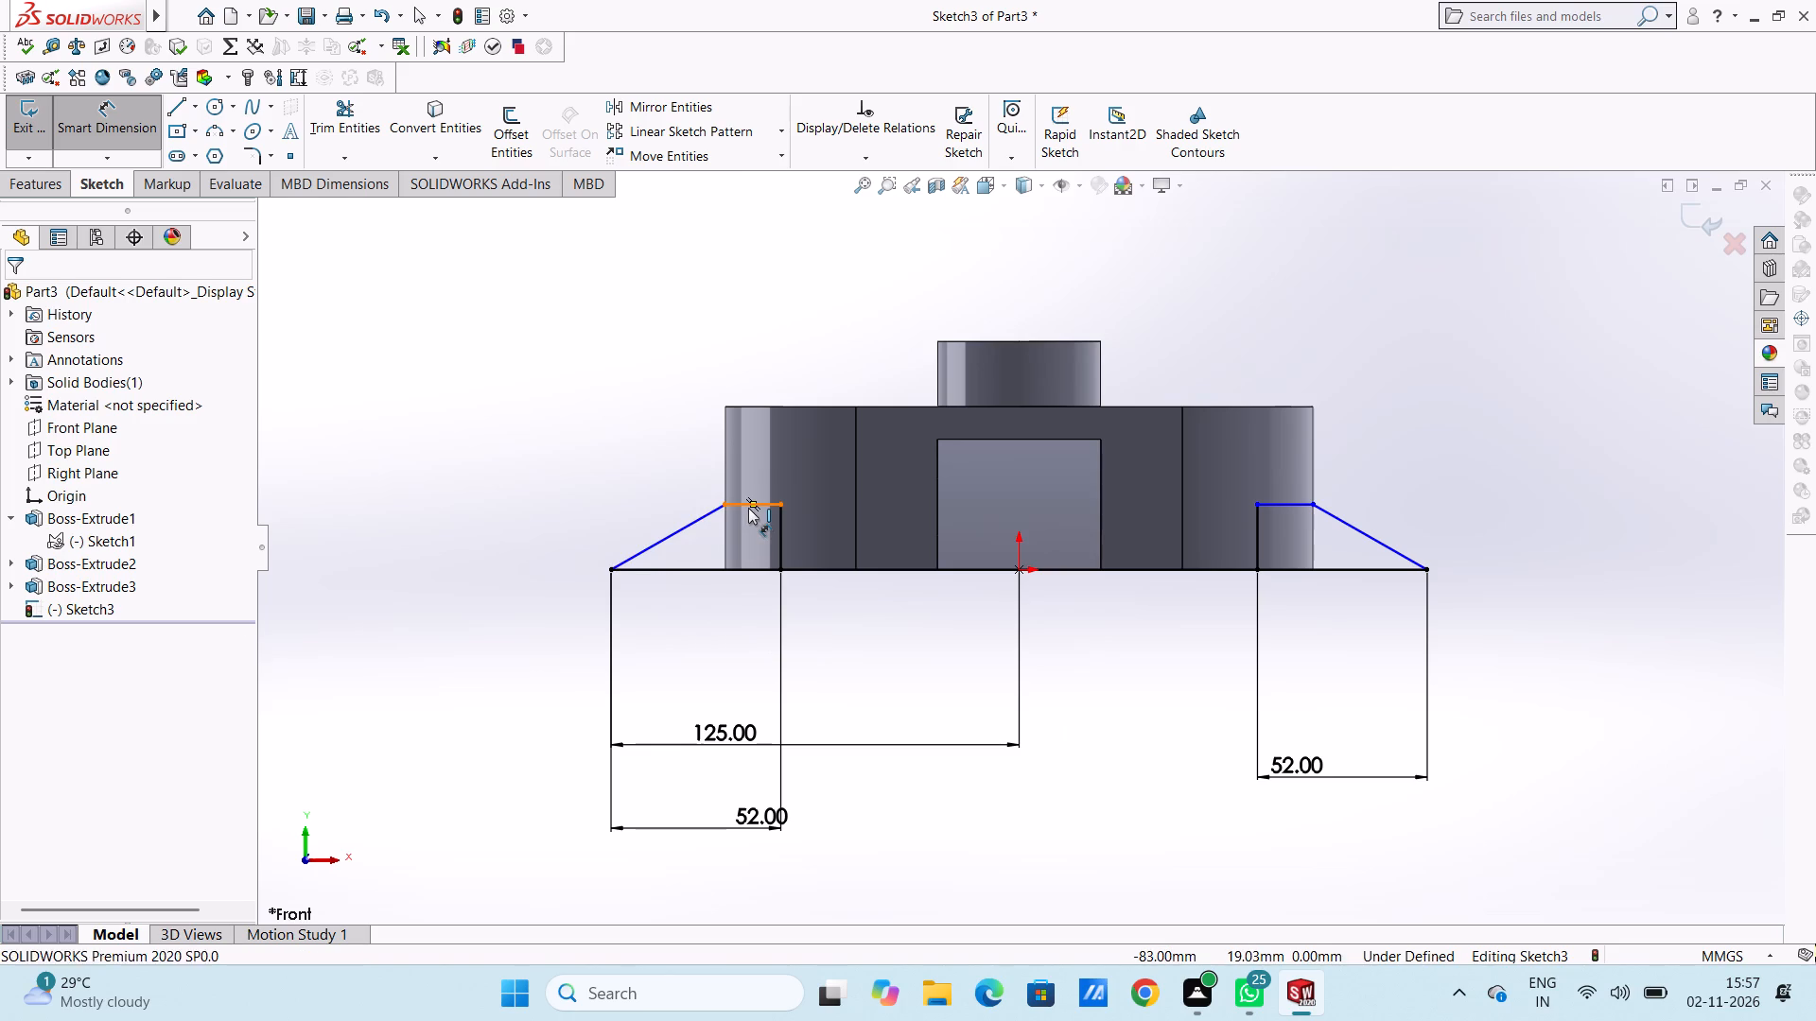
left_click(727, 564)
left_click(365, 576)
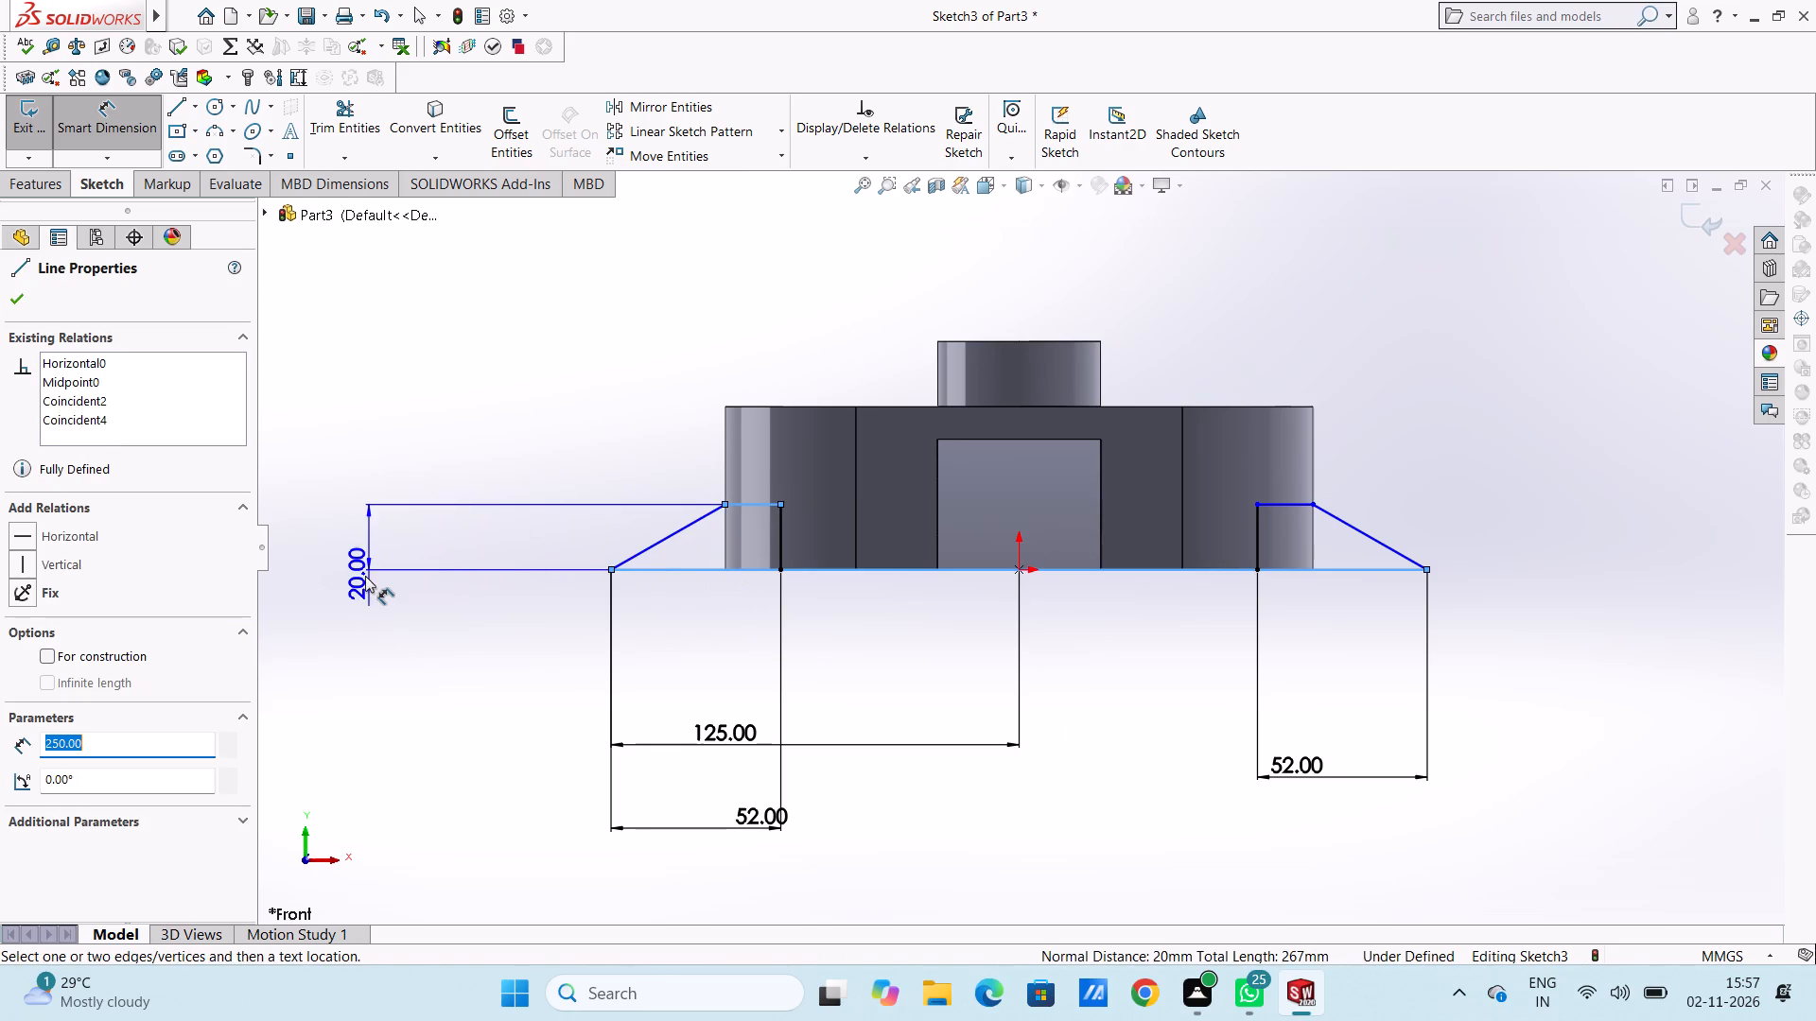
left_click(283, 547)
left_click(439, 455)
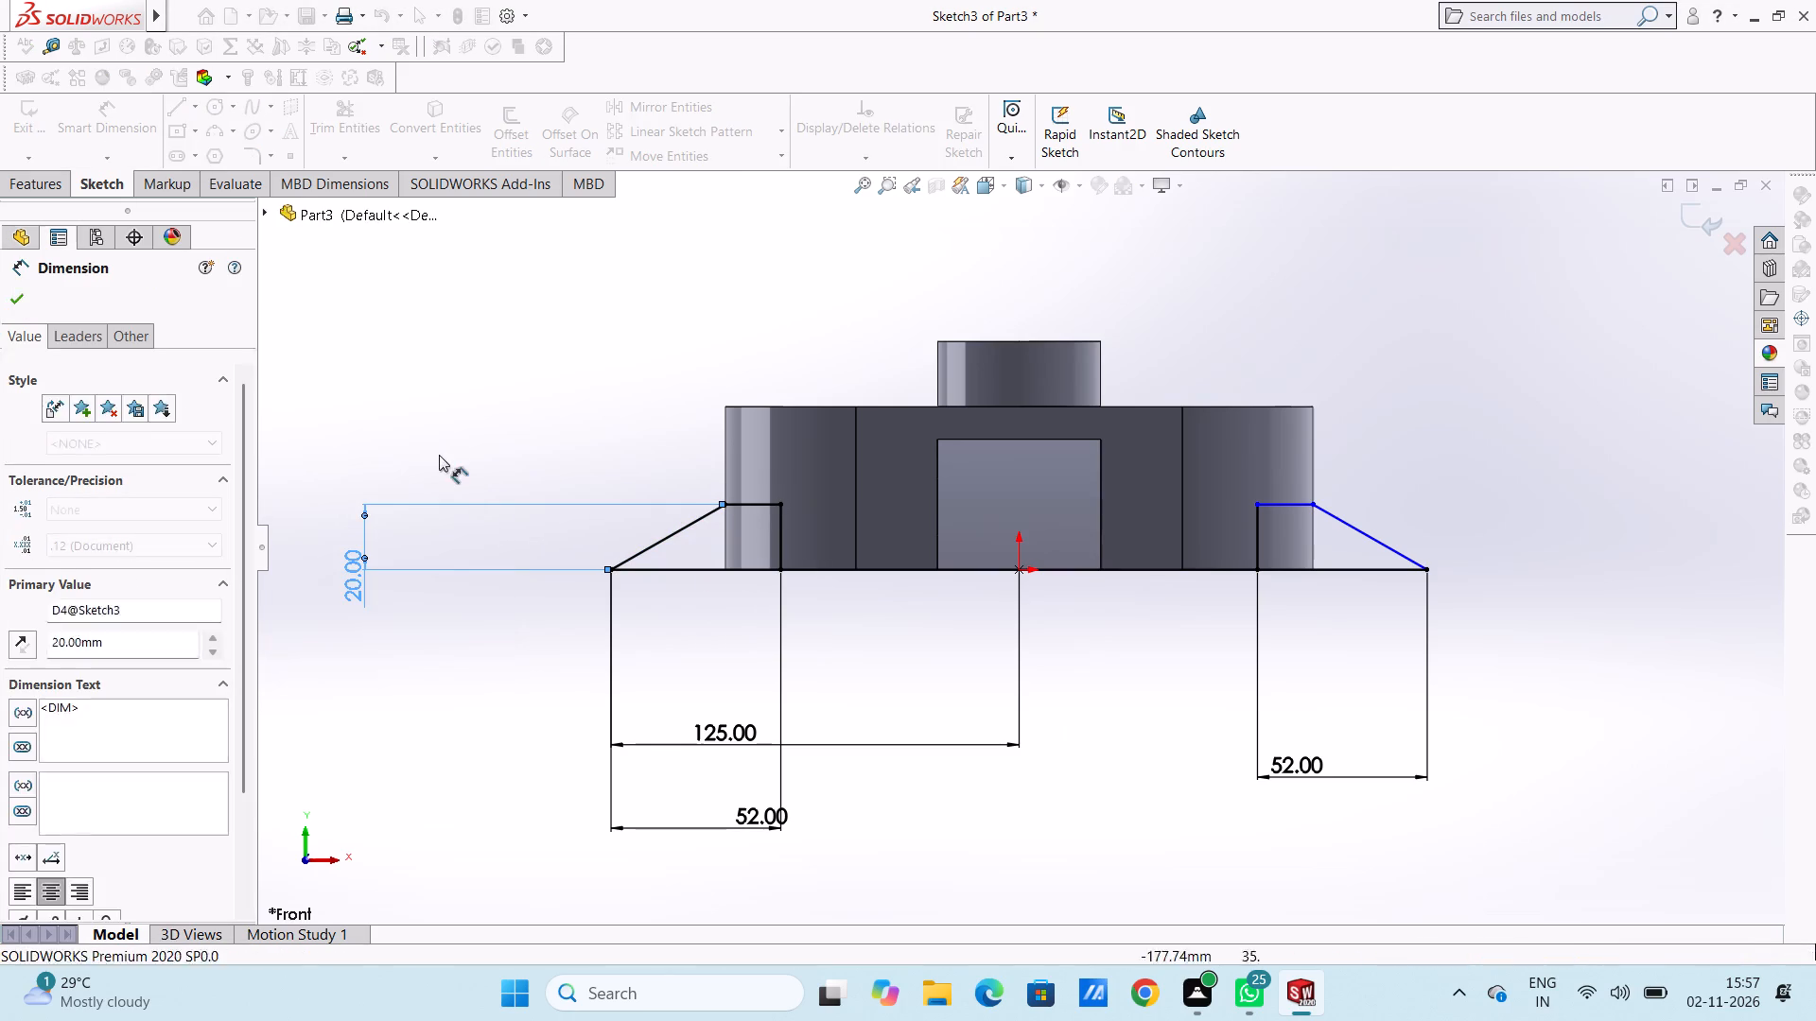
Dimension the height from the base line to the right profile's short top line, placing the dimension outside the profile.
left_click(1293, 504)
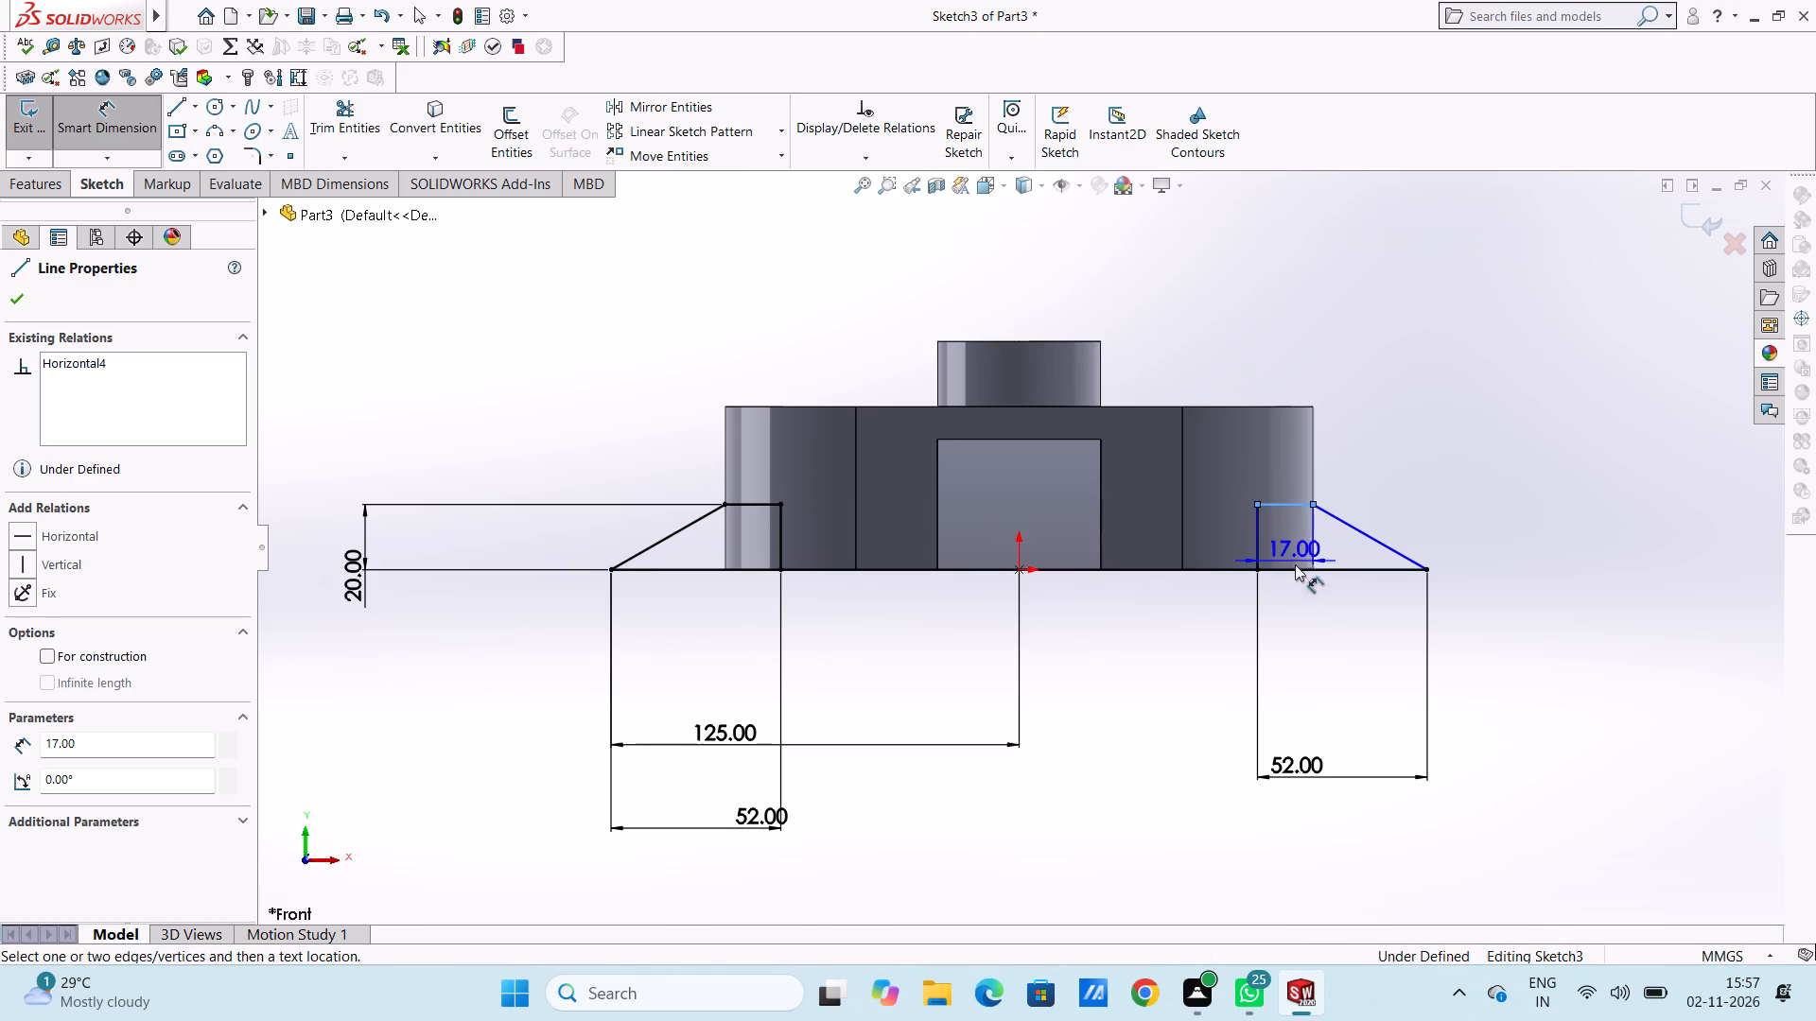
left_click(1298, 573)
left_click(1604, 518)
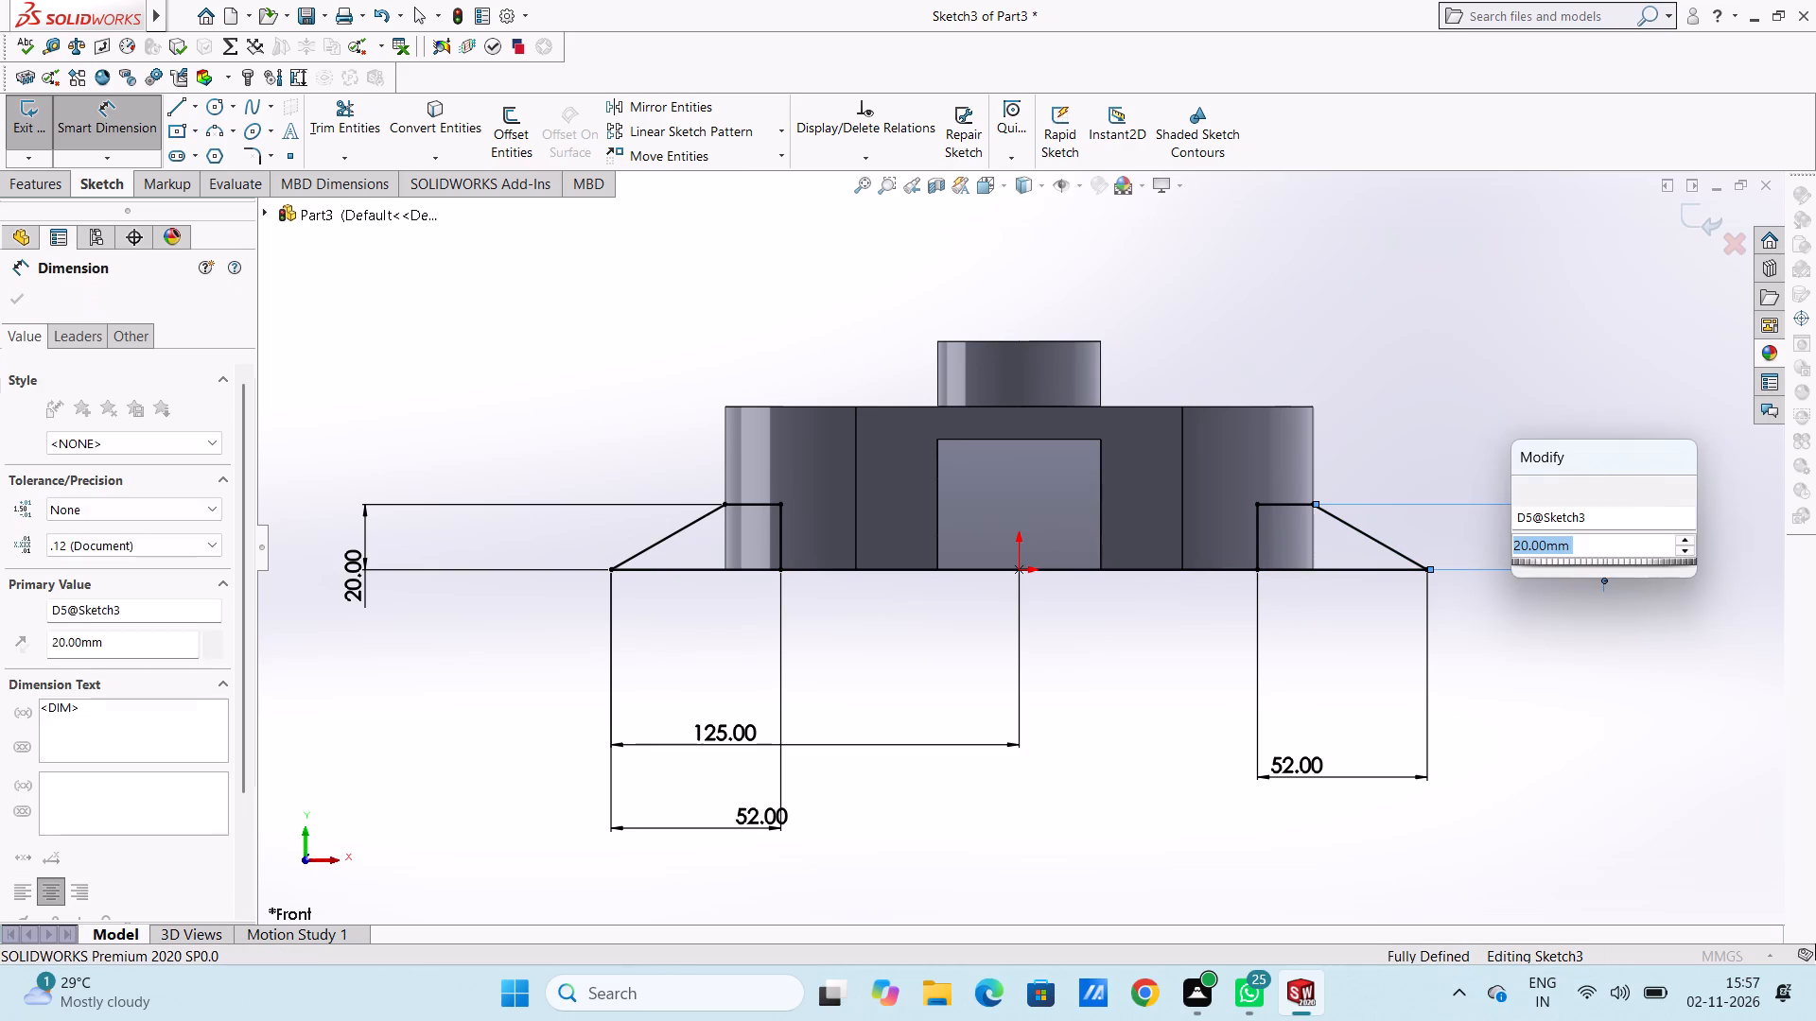
left_click(1528, 489)
left_click(1472, 467)
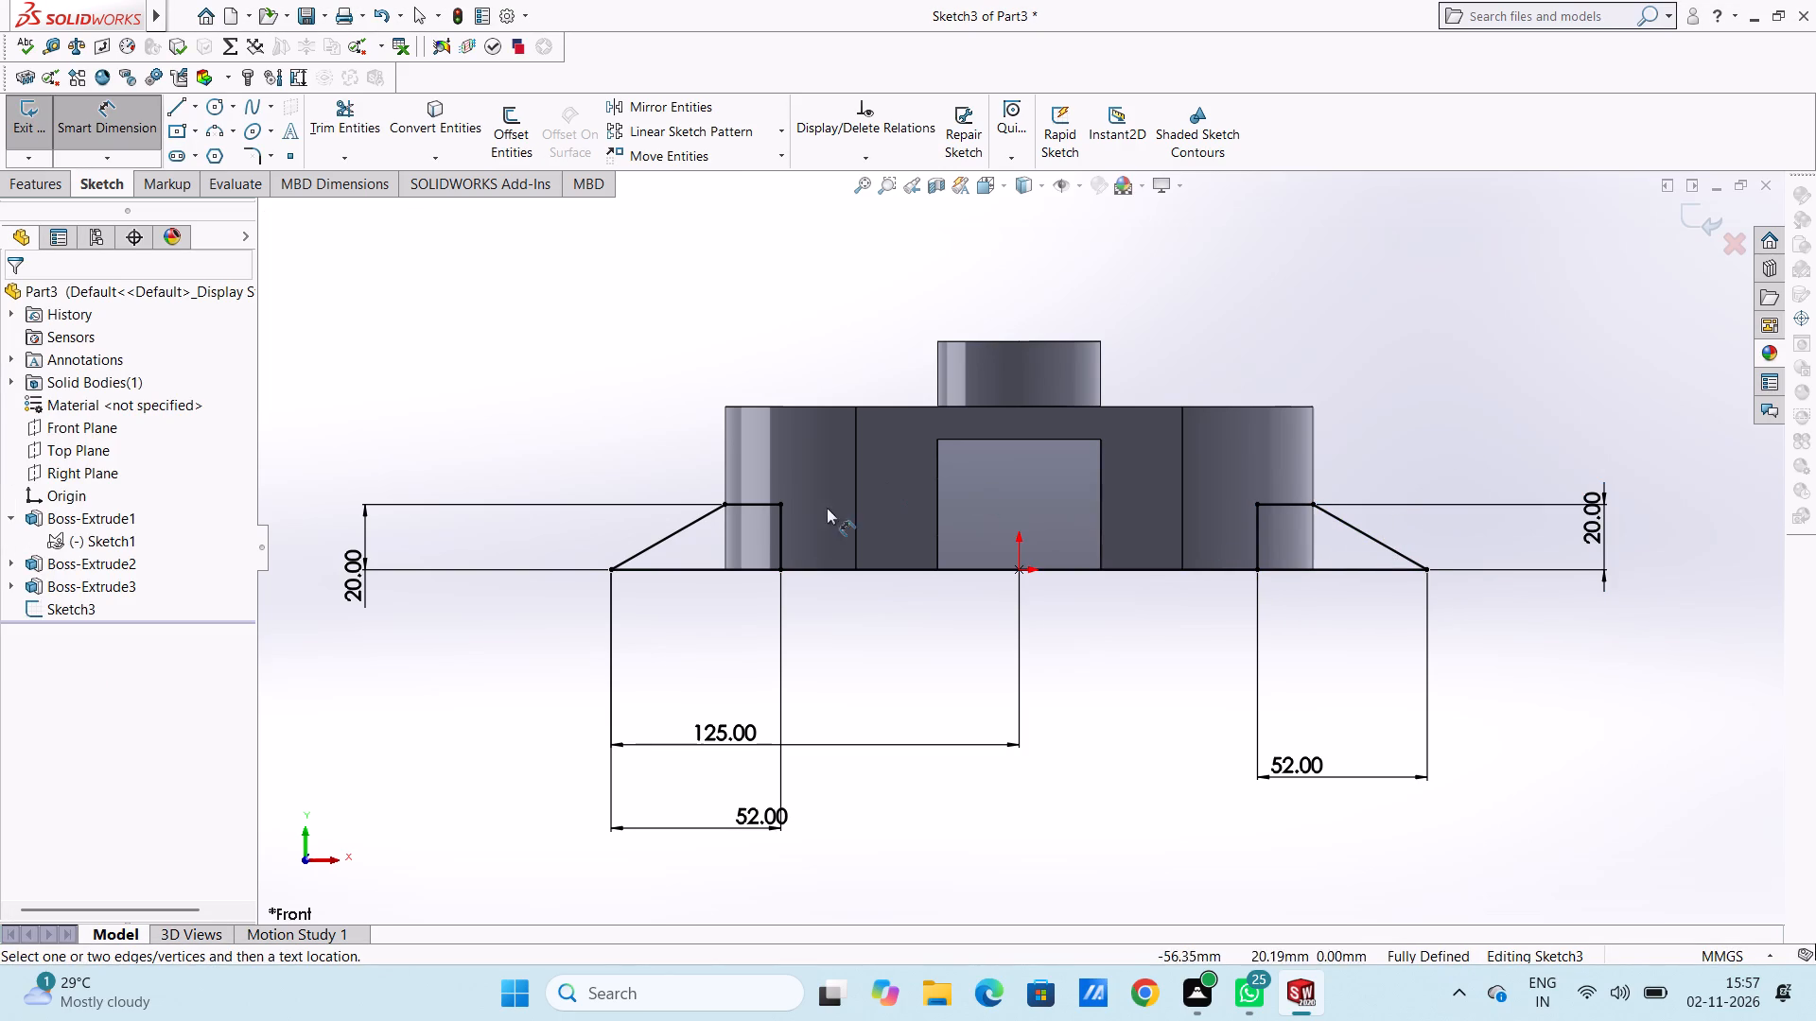
Trim away the sloped lines of both end profiles using Trim to closest.
left_click(338, 119)
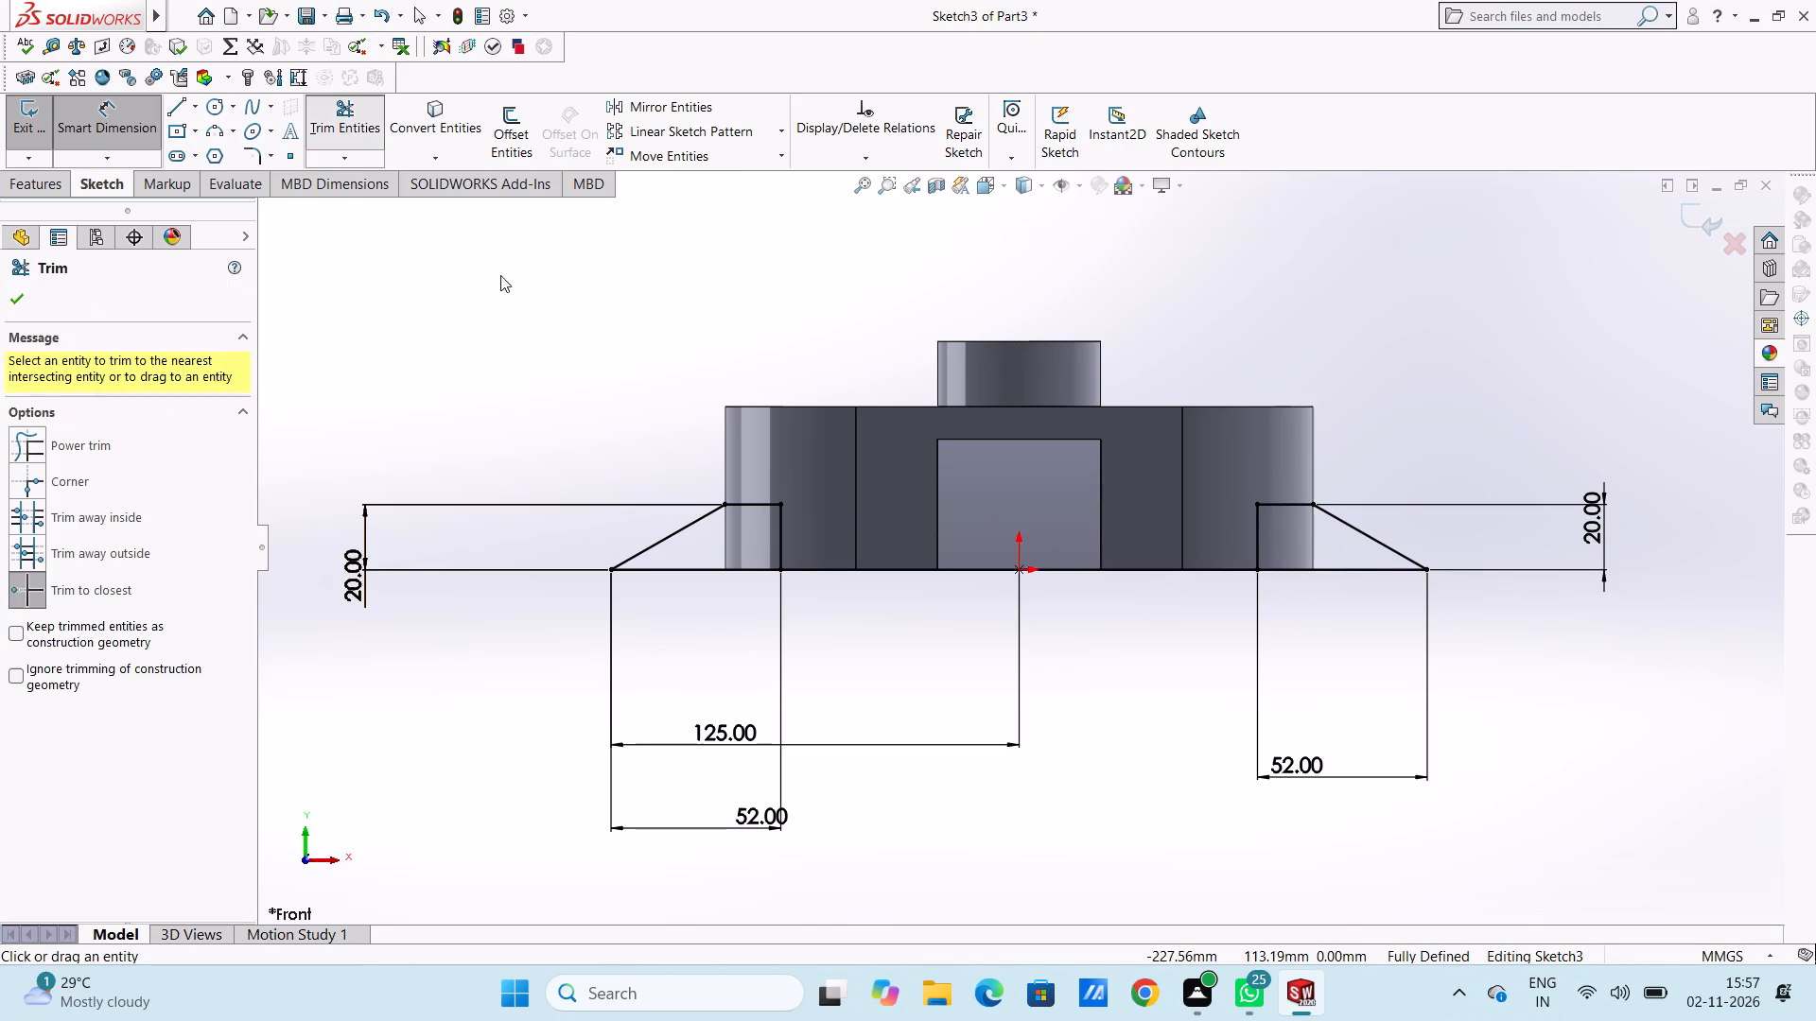
left_click(678, 531)
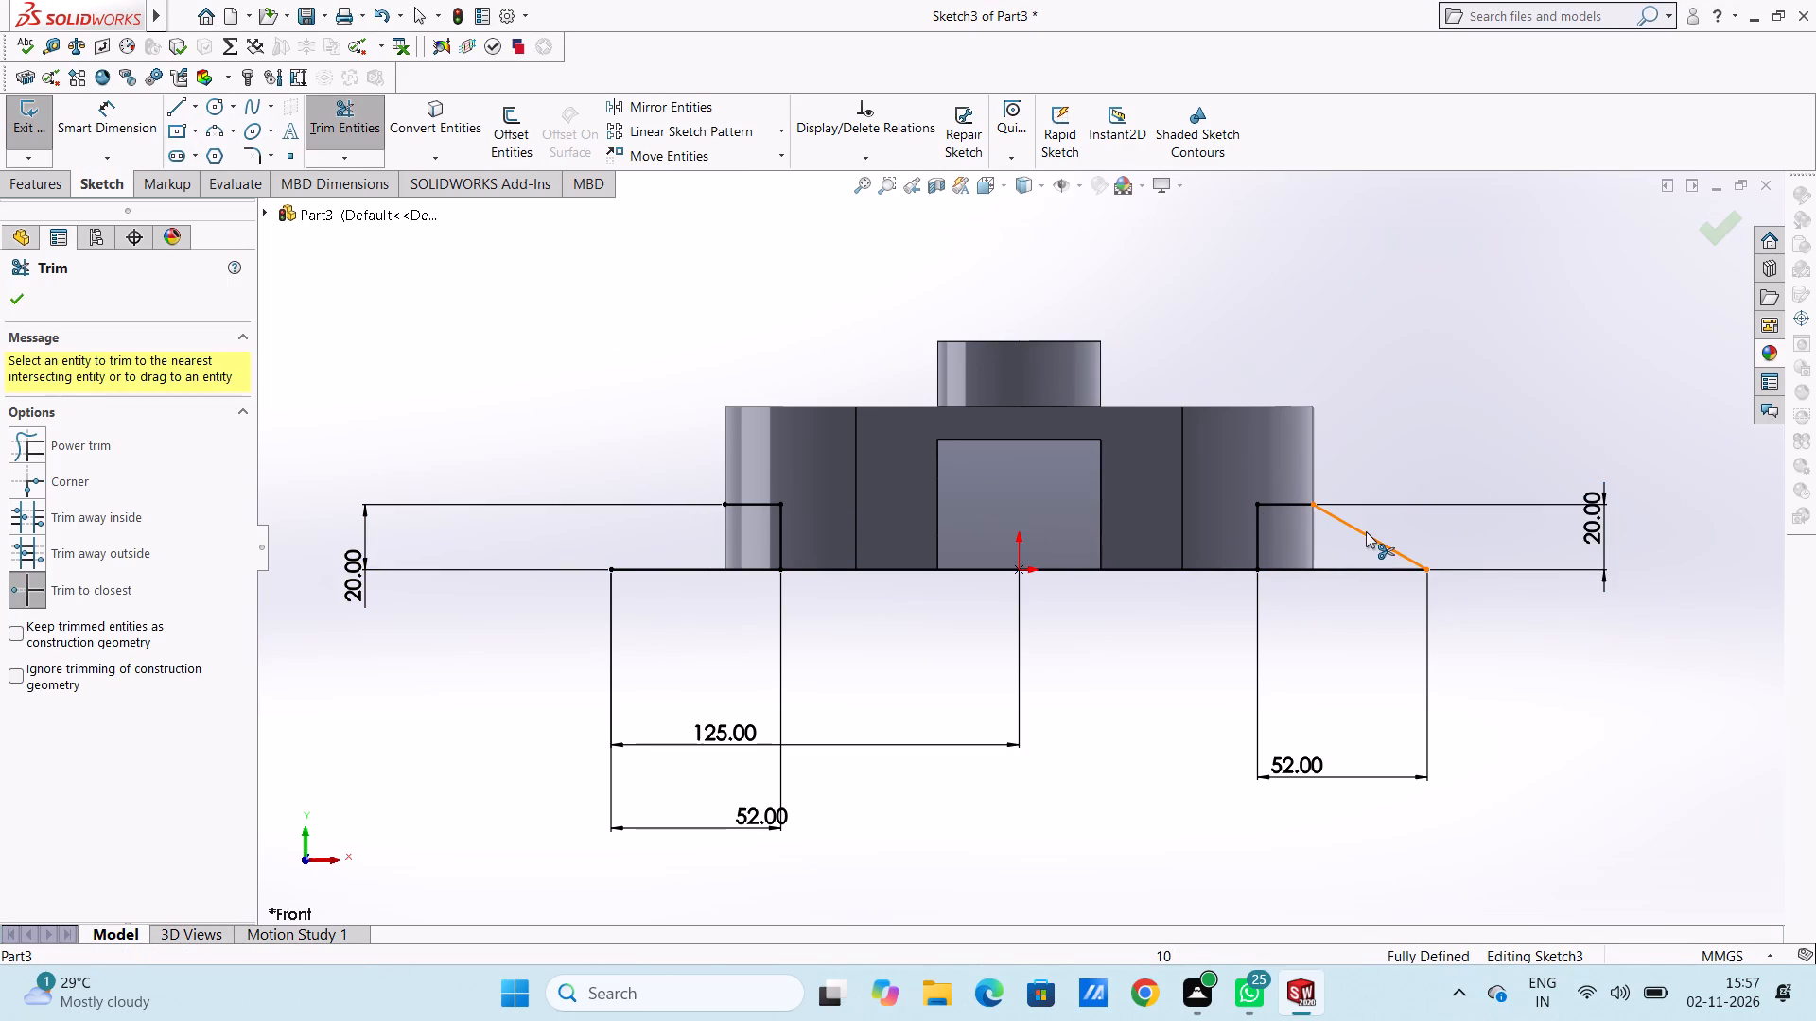
left_click(1366, 531)
left_click(6, 300)
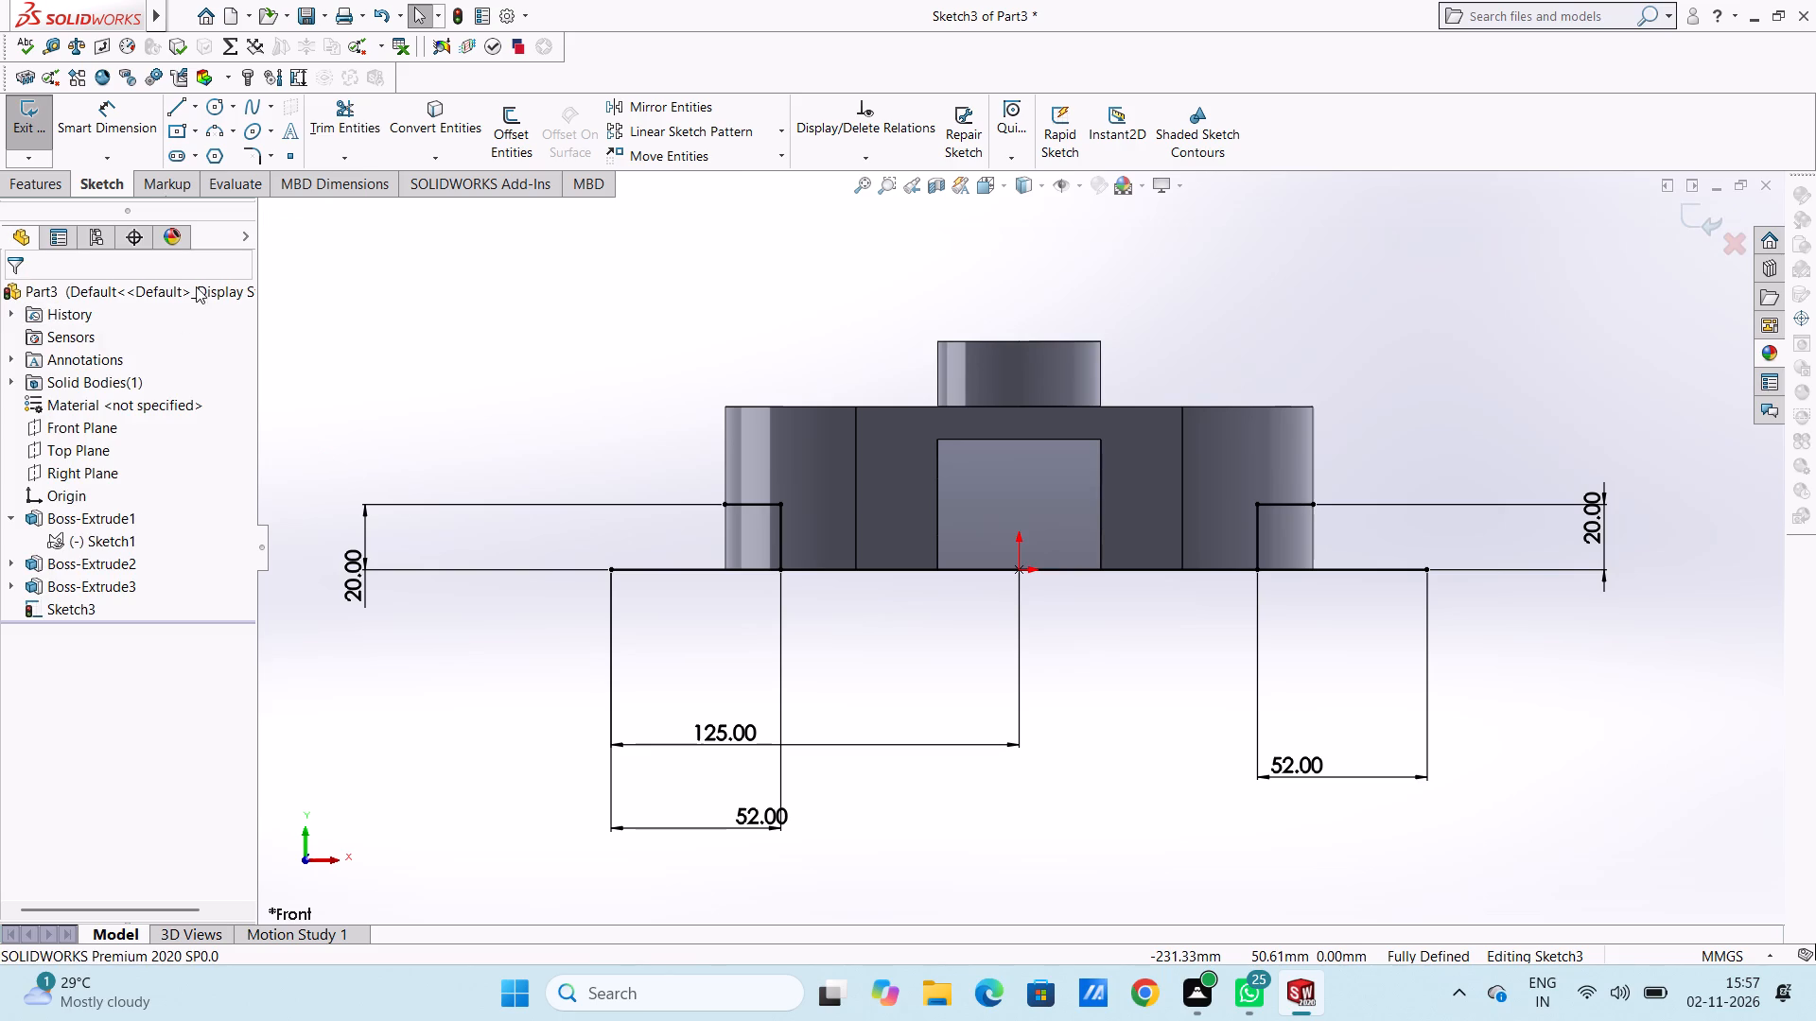
Draw a three-point arc of radius 250 mm from the base line's left endpoint to the left profile's short top line.
left_click(217, 131)
scroll(795, 517, "down", 2)
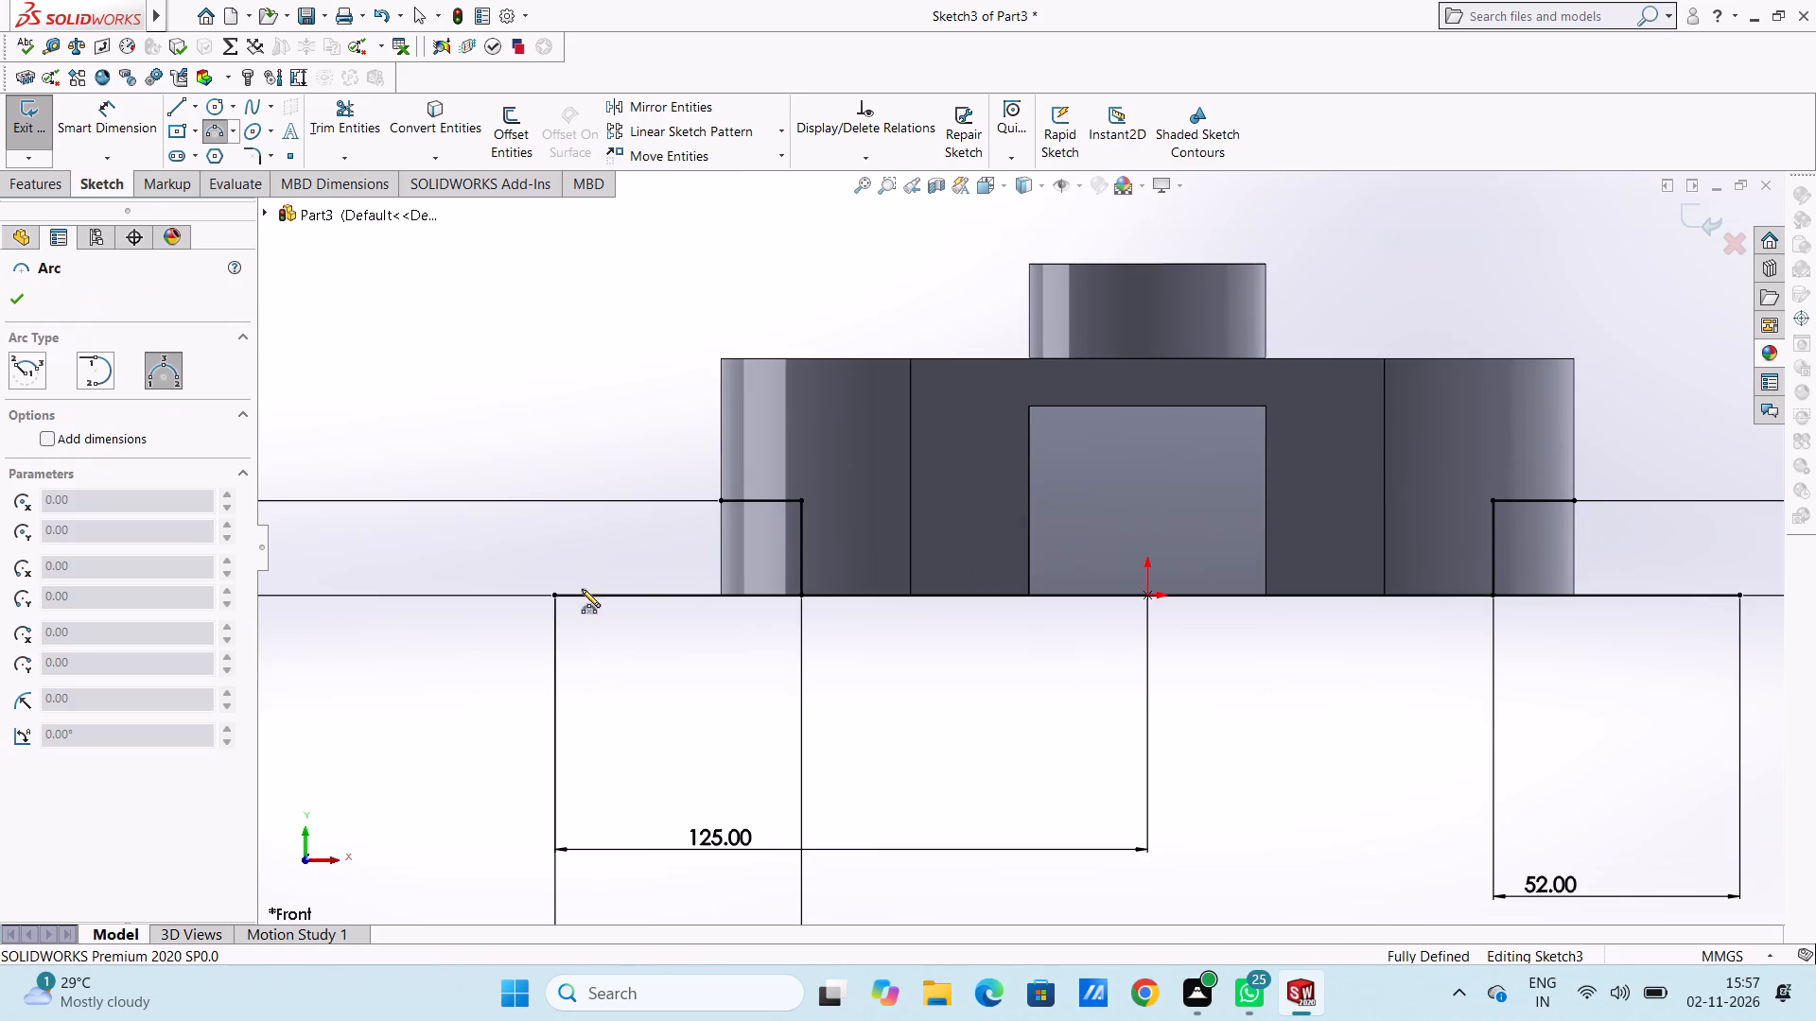
left_click(554, 596)
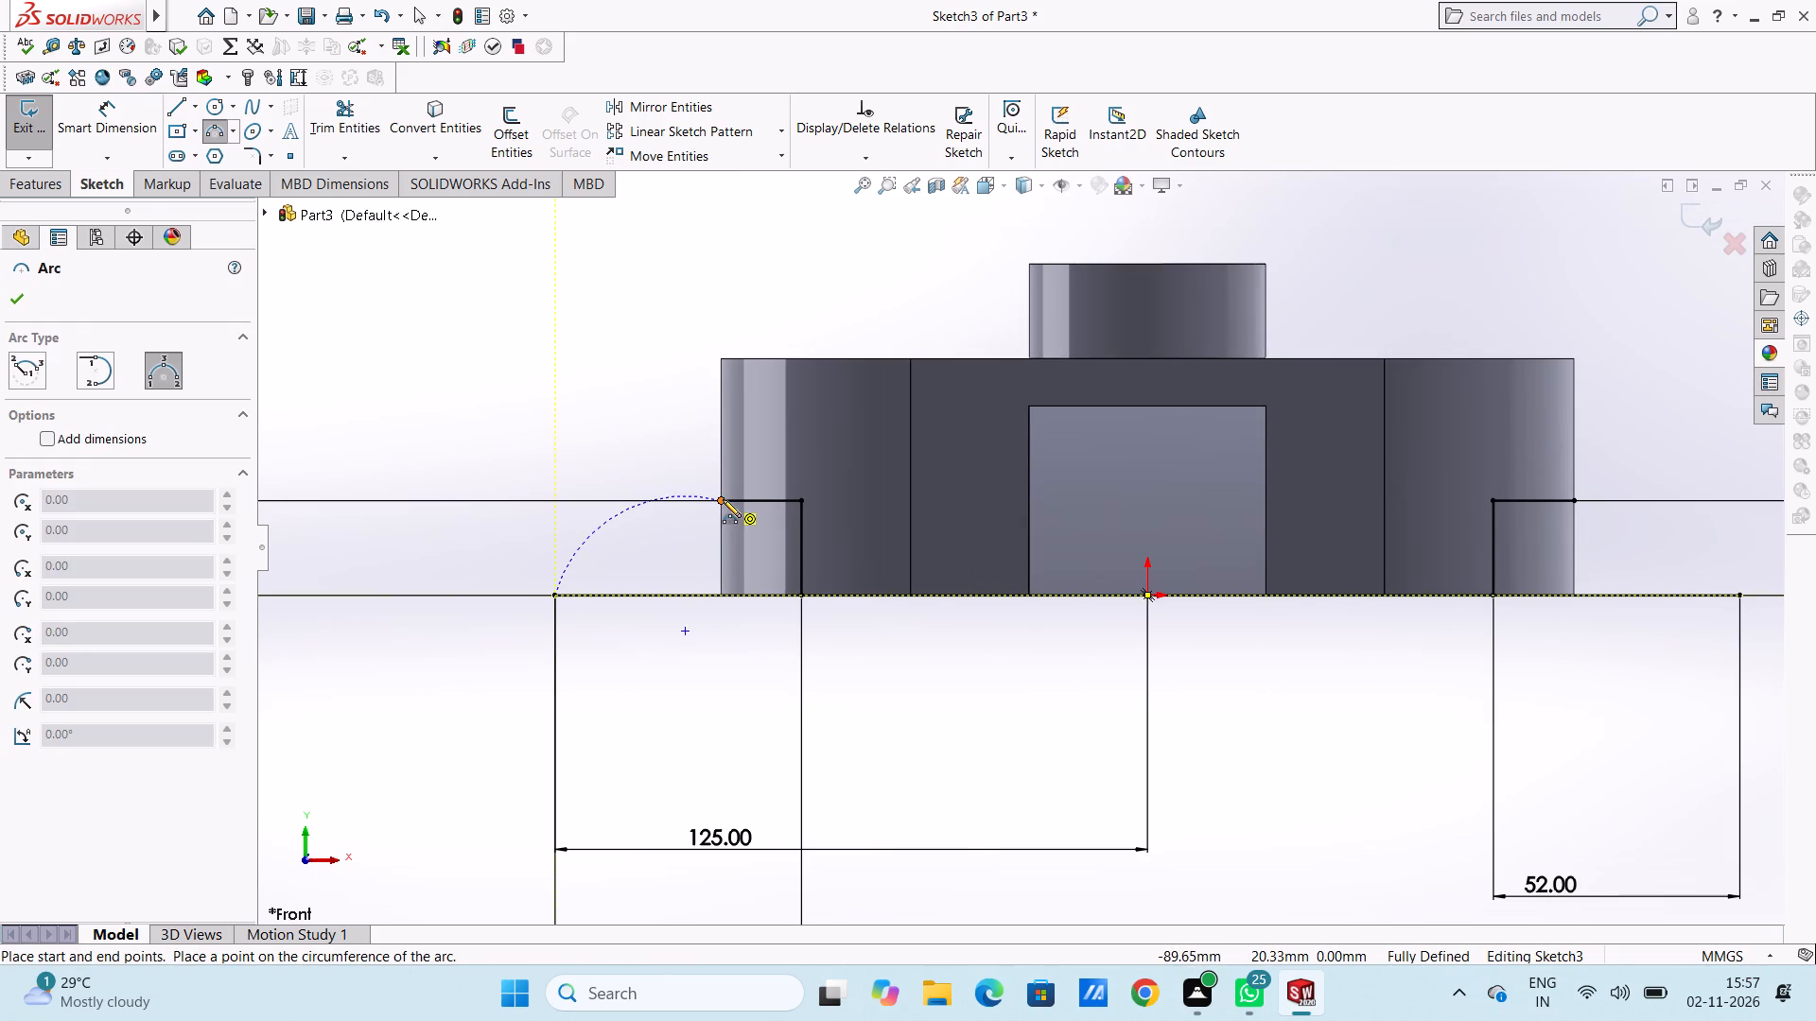
left_click(723, 499)
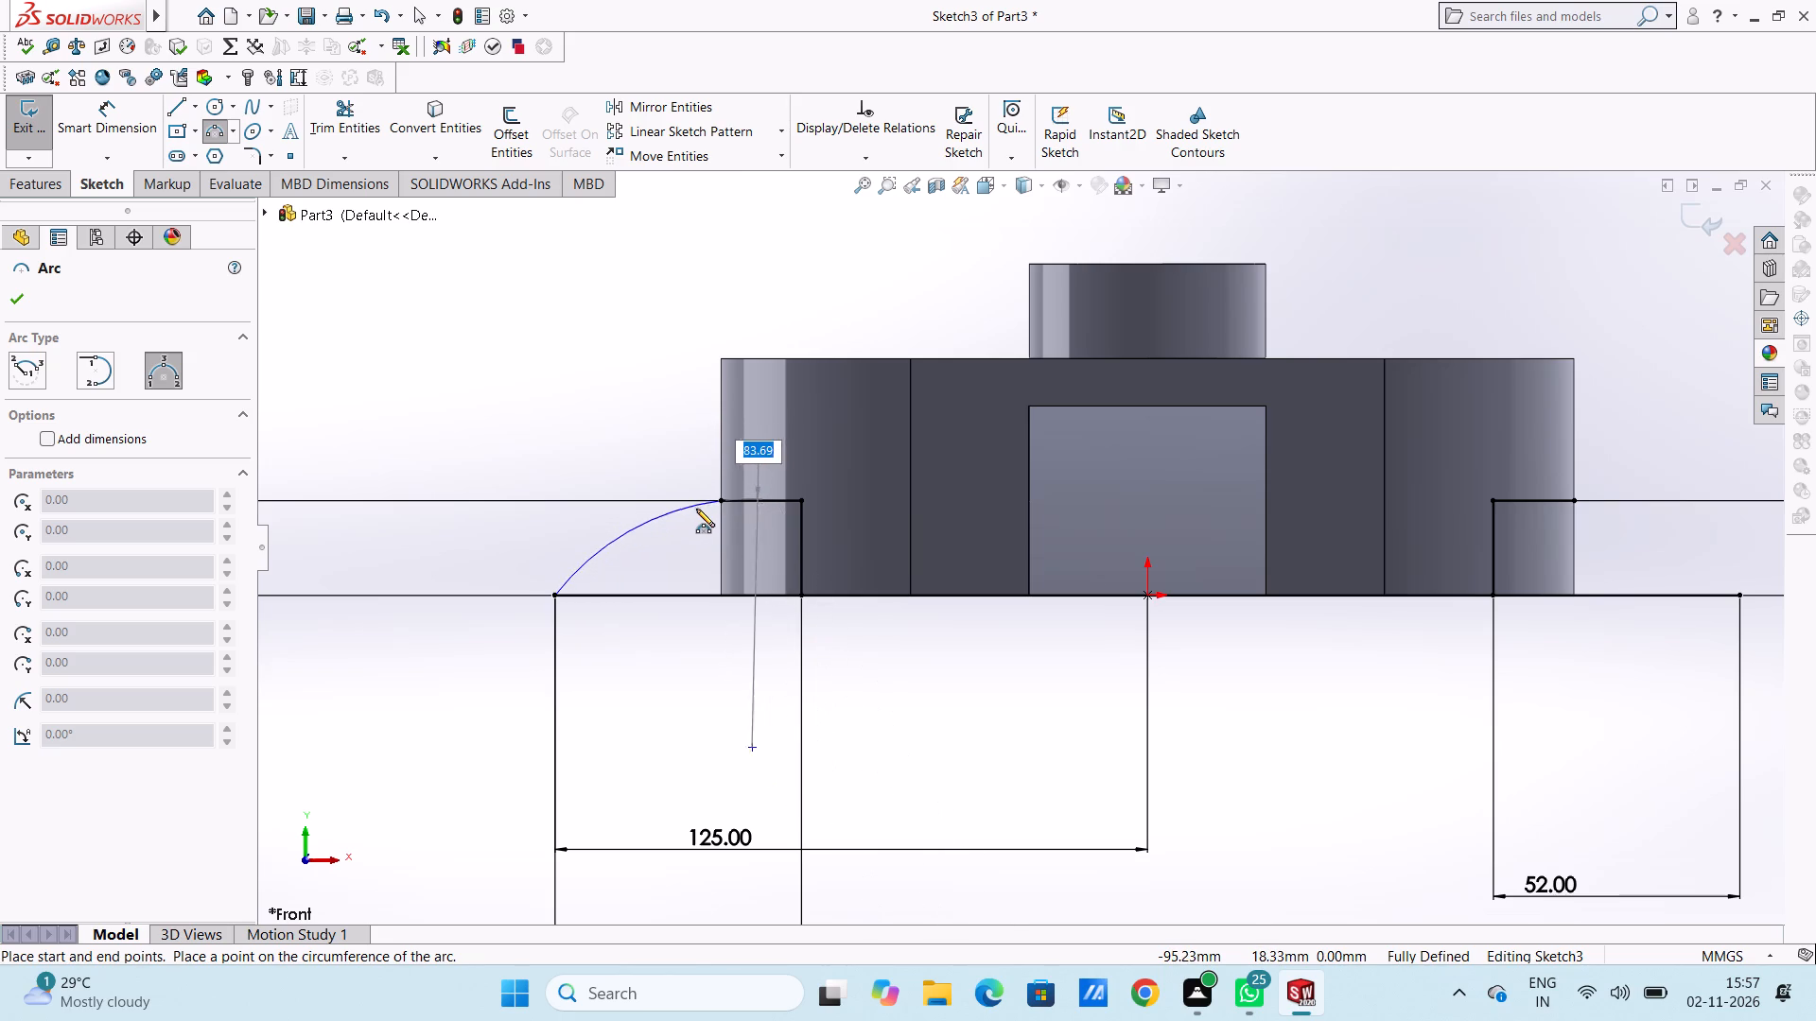
type("250")
key("Return")
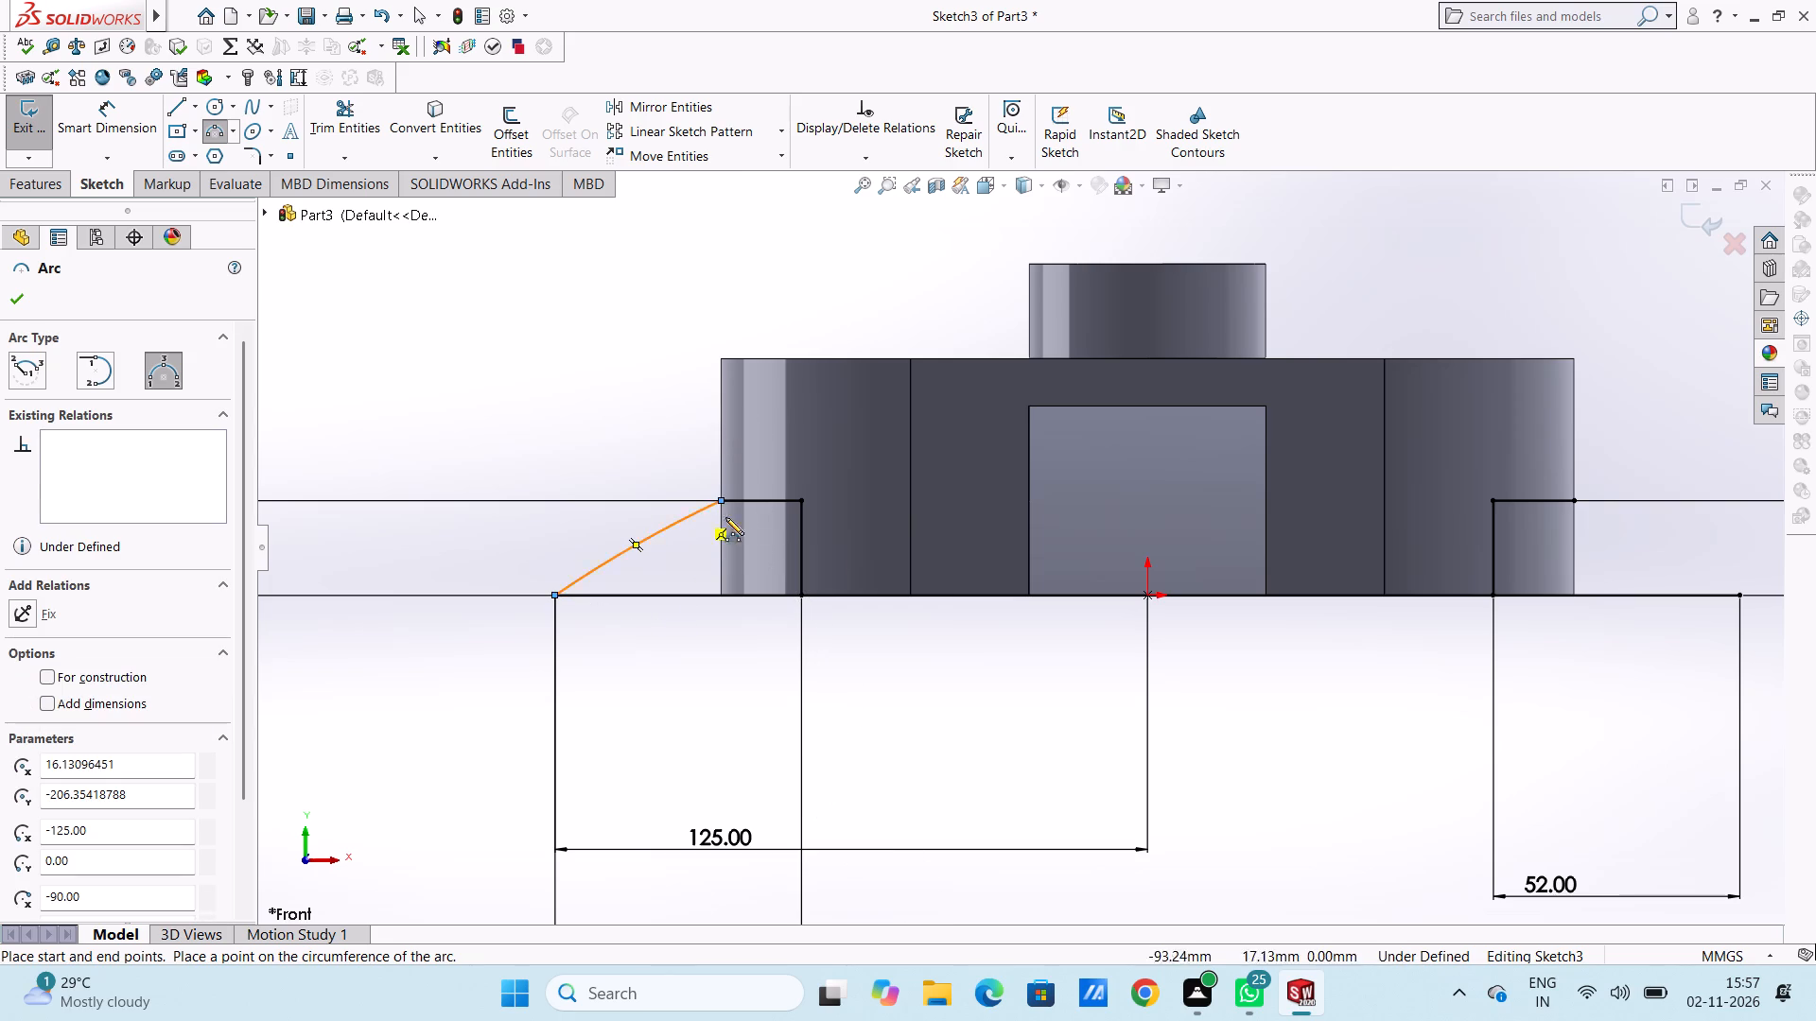
Draw a three-point arc of radius 250 mm from the right profile's short top line to the base line's right endpoint.
scroll(1213, 549, "up", 1)
scroll(1482, 547, "down", 1)
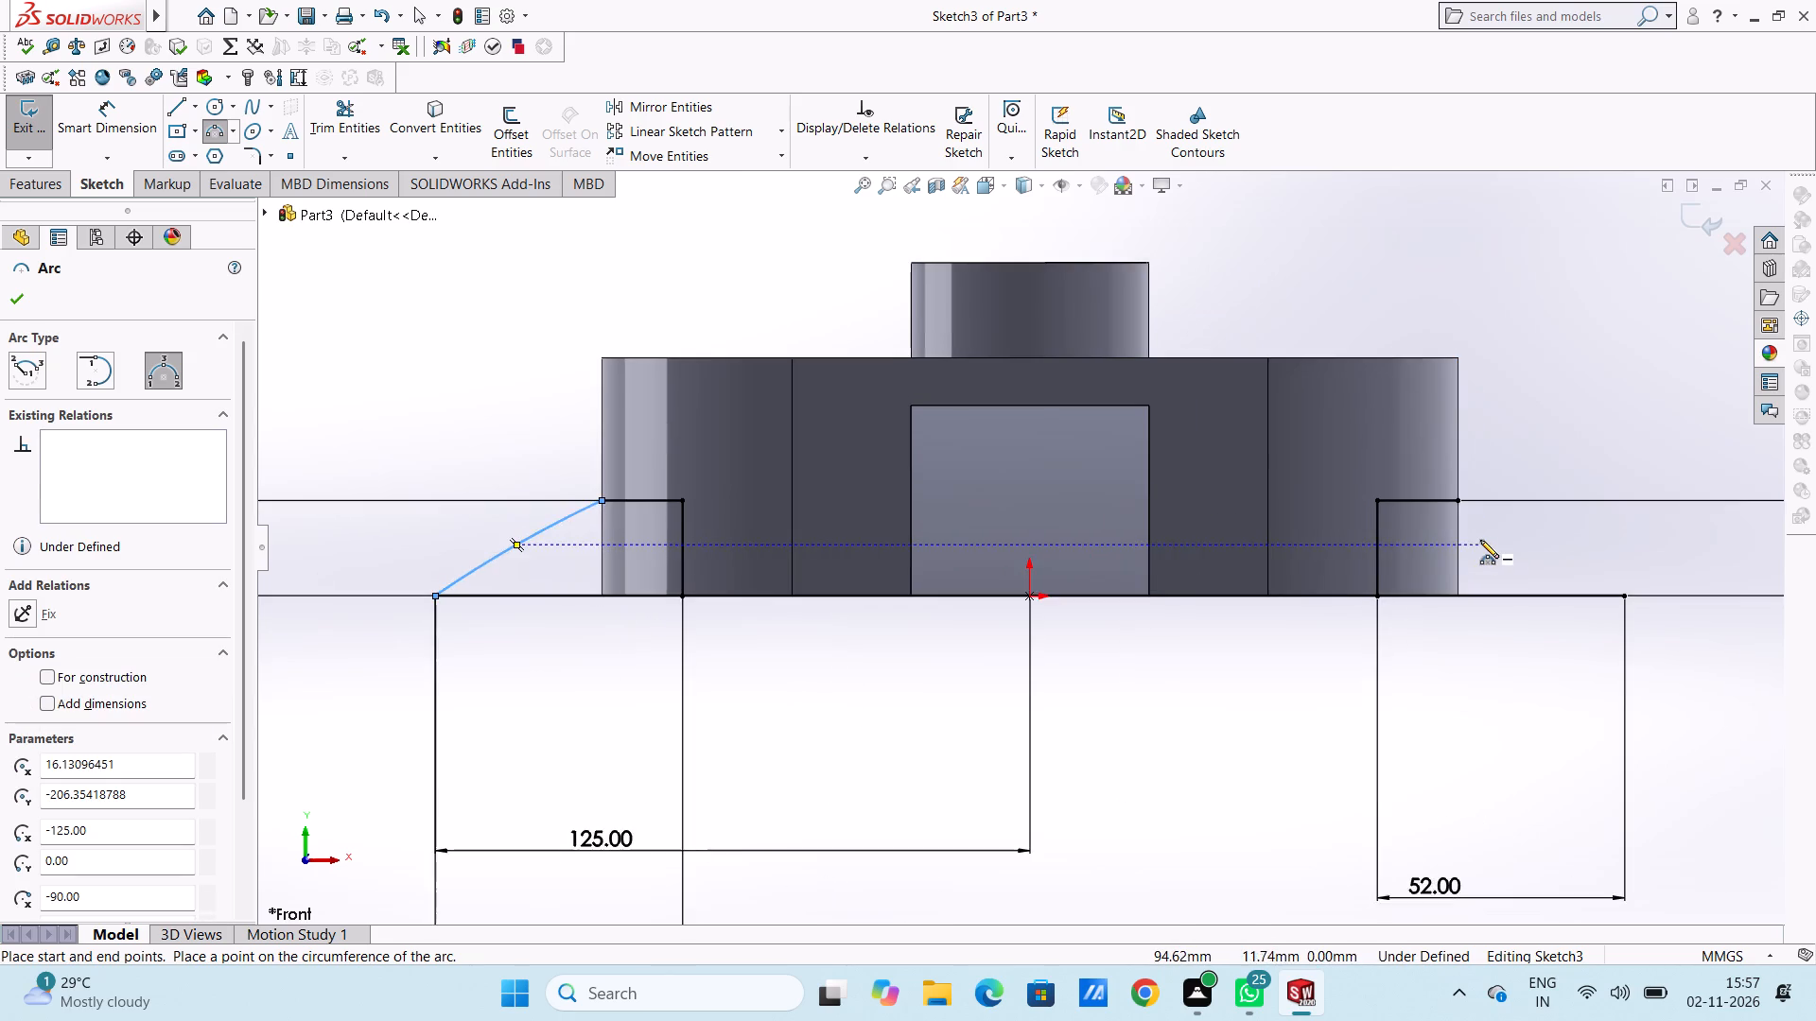
scroll(1480, 539, "up", 1)
left_click(1388, 510)
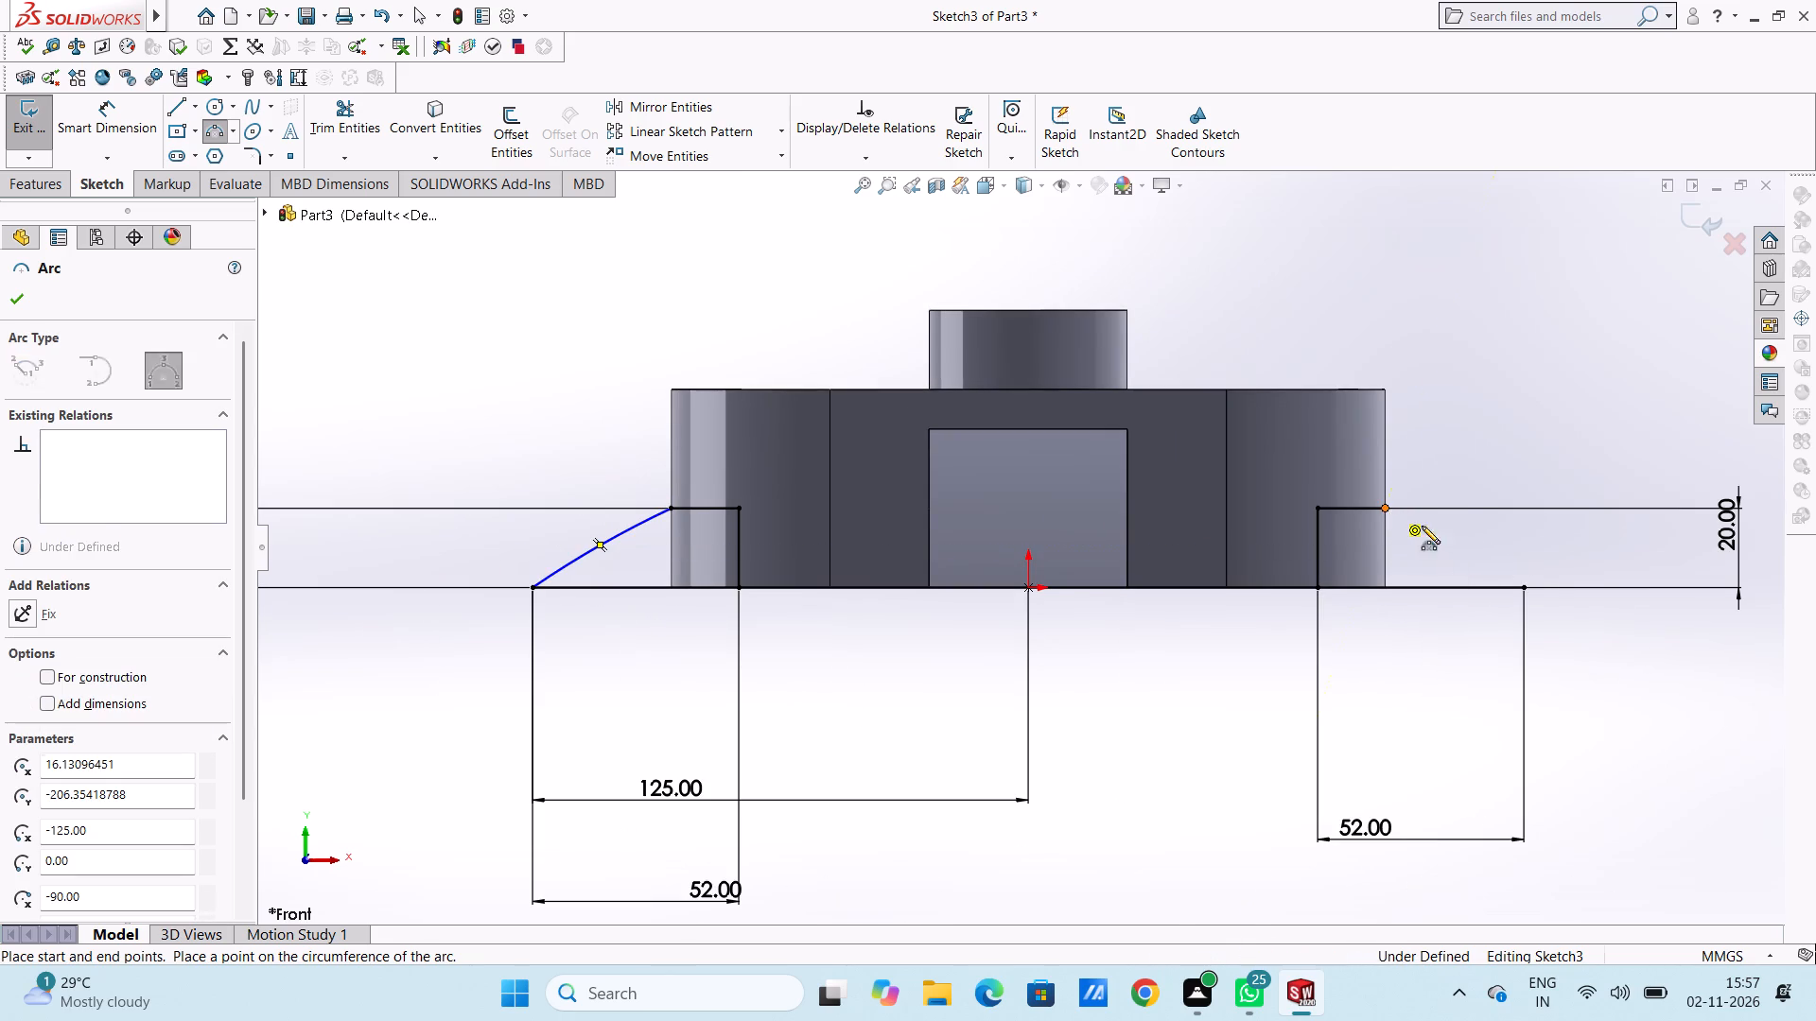
left_click(1524, 588)
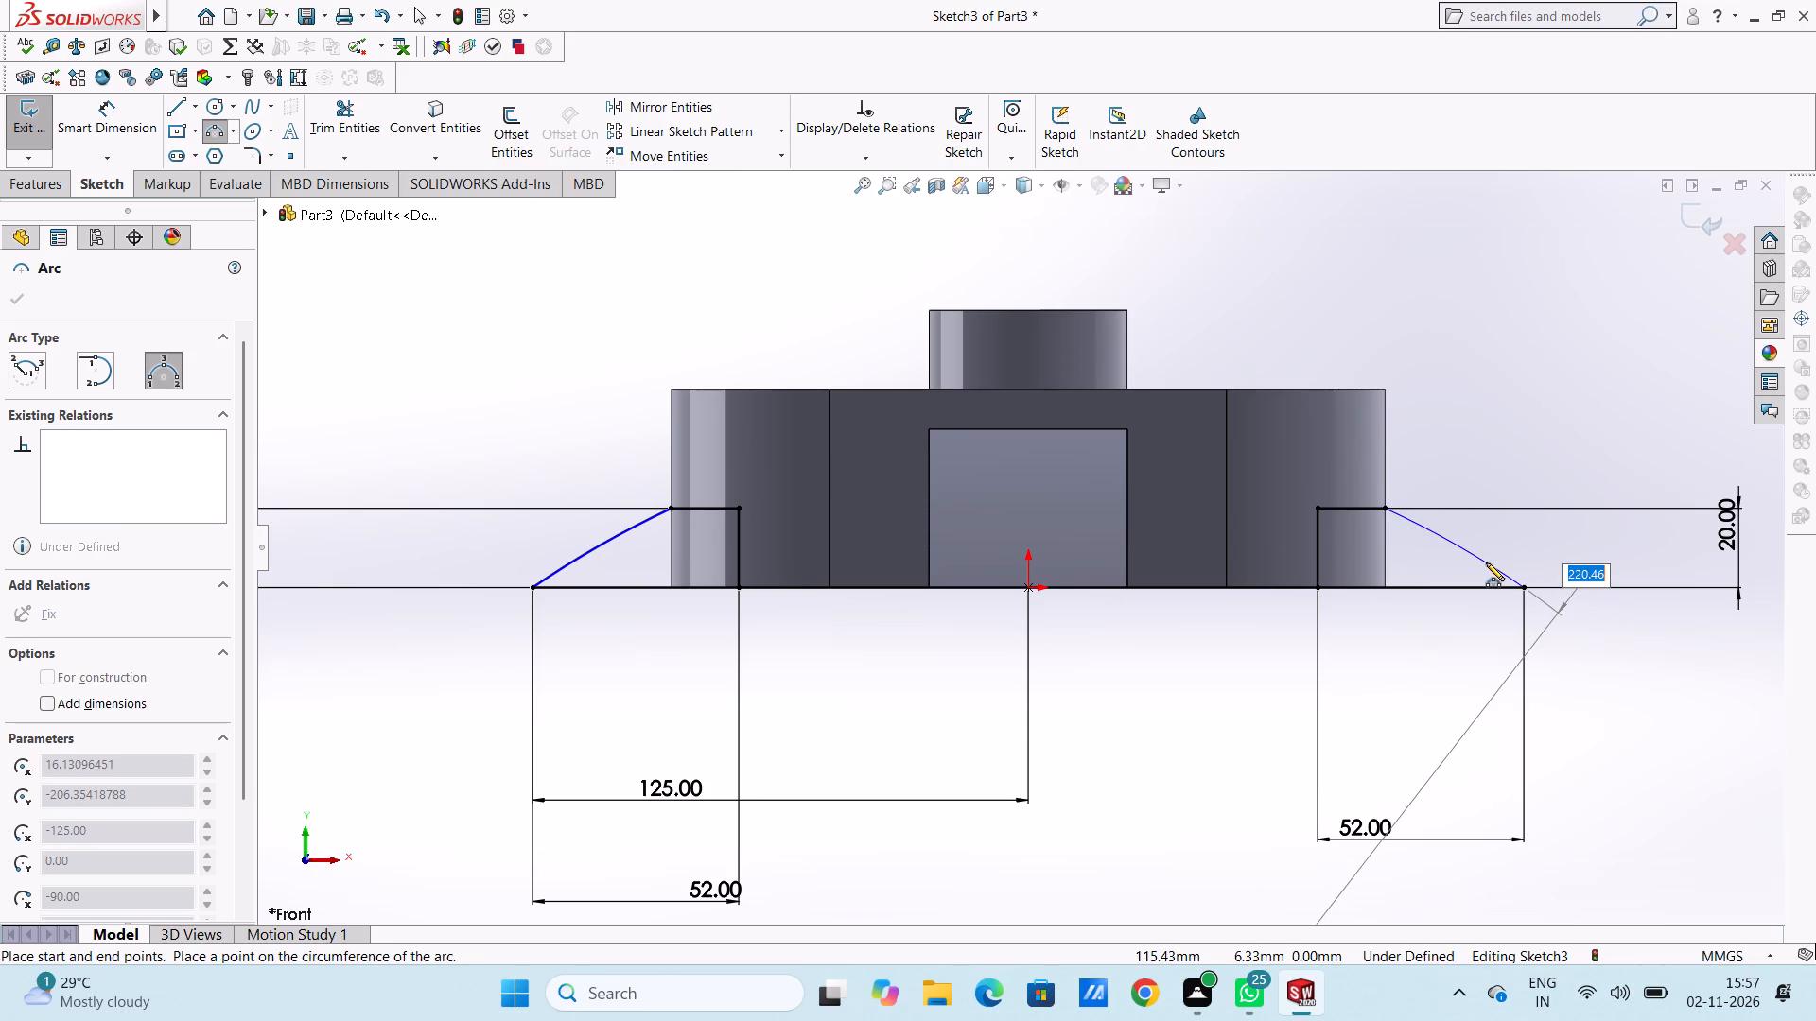
type("250")
key("Return")
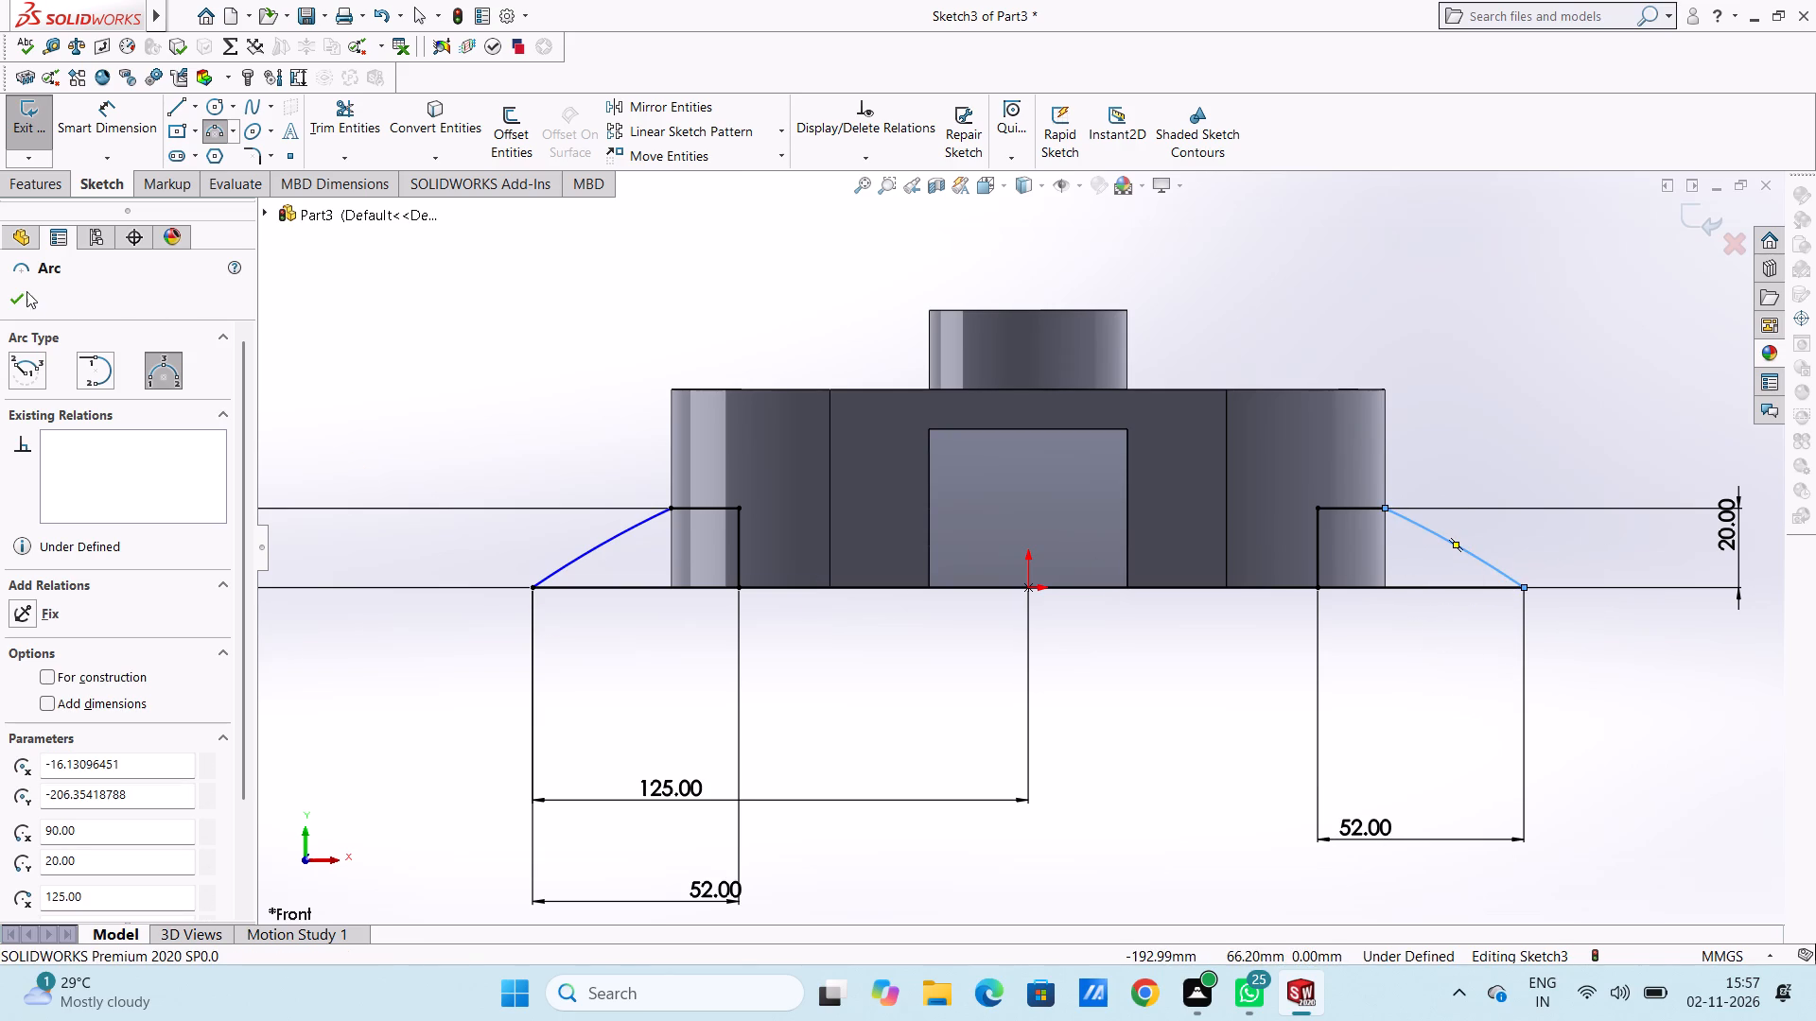
left_click(27, 295)
left_click(401, 332)
Dimension the radius of the left profile's arc, placing the dimension above and outside the profile.
scroll(557, 350, "up", 3)
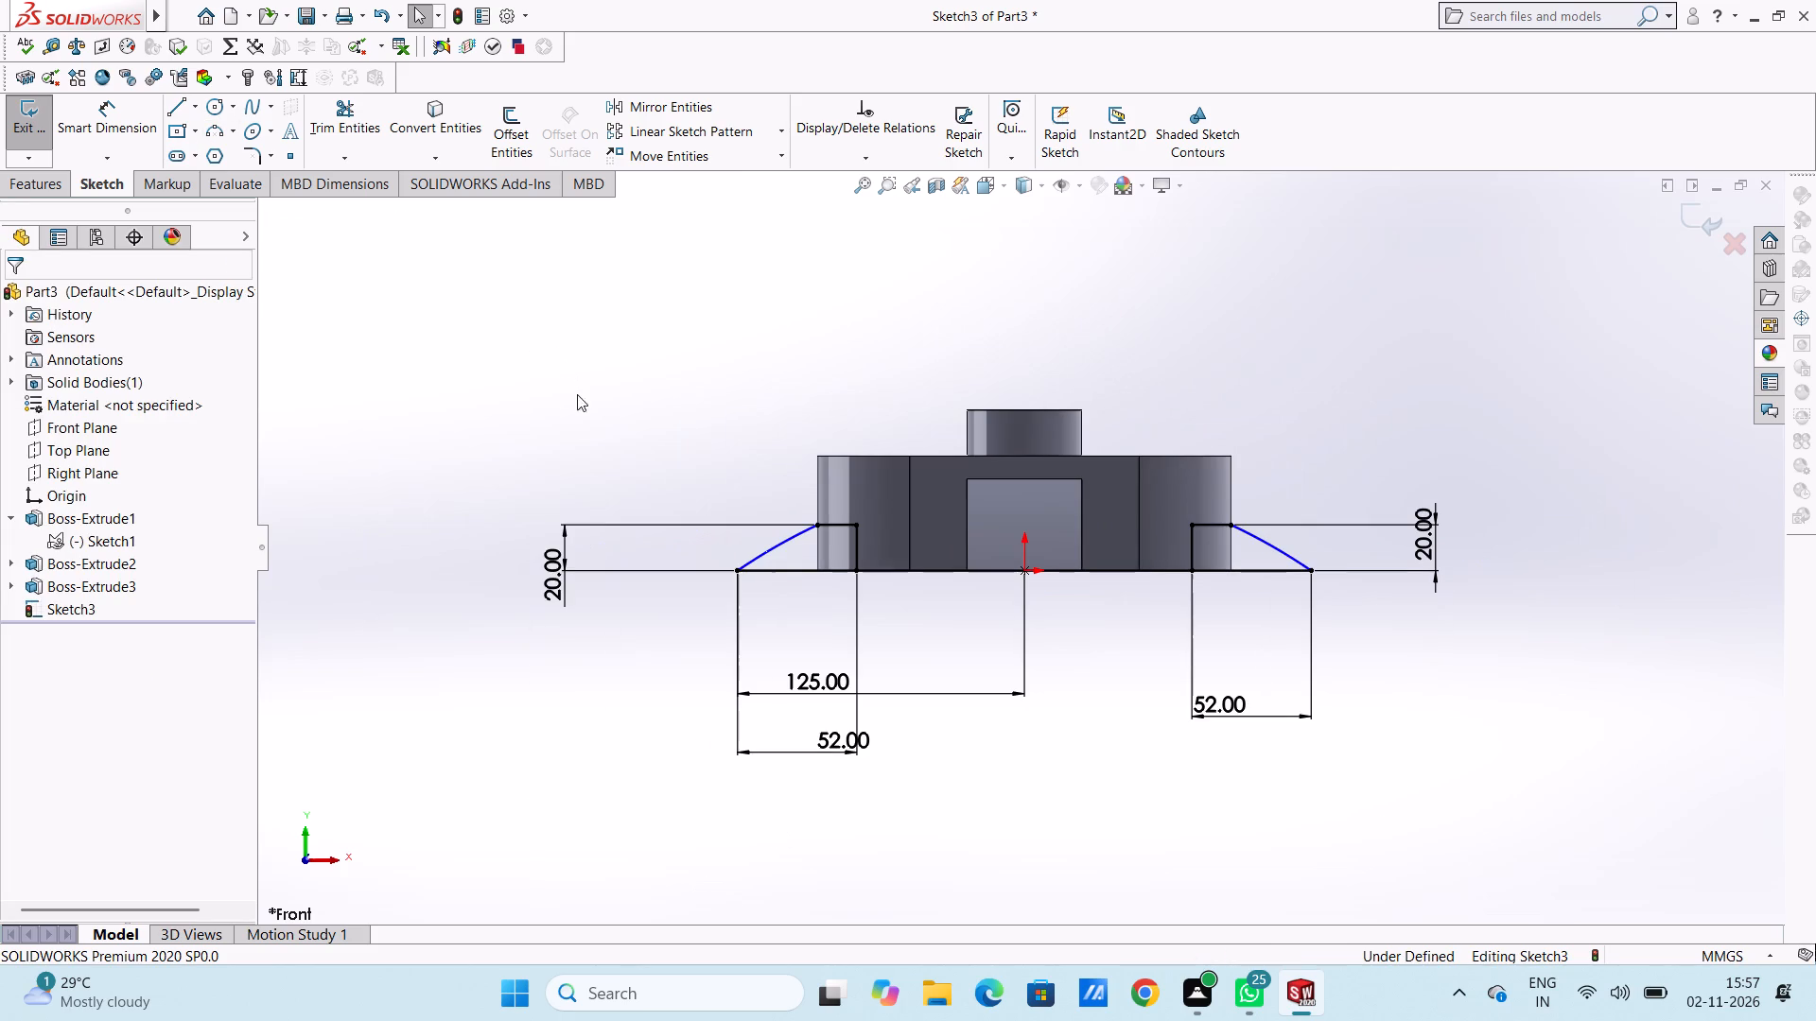
scroll(764, 487, "down", 2)
scroll(768, 491, "up", 3)
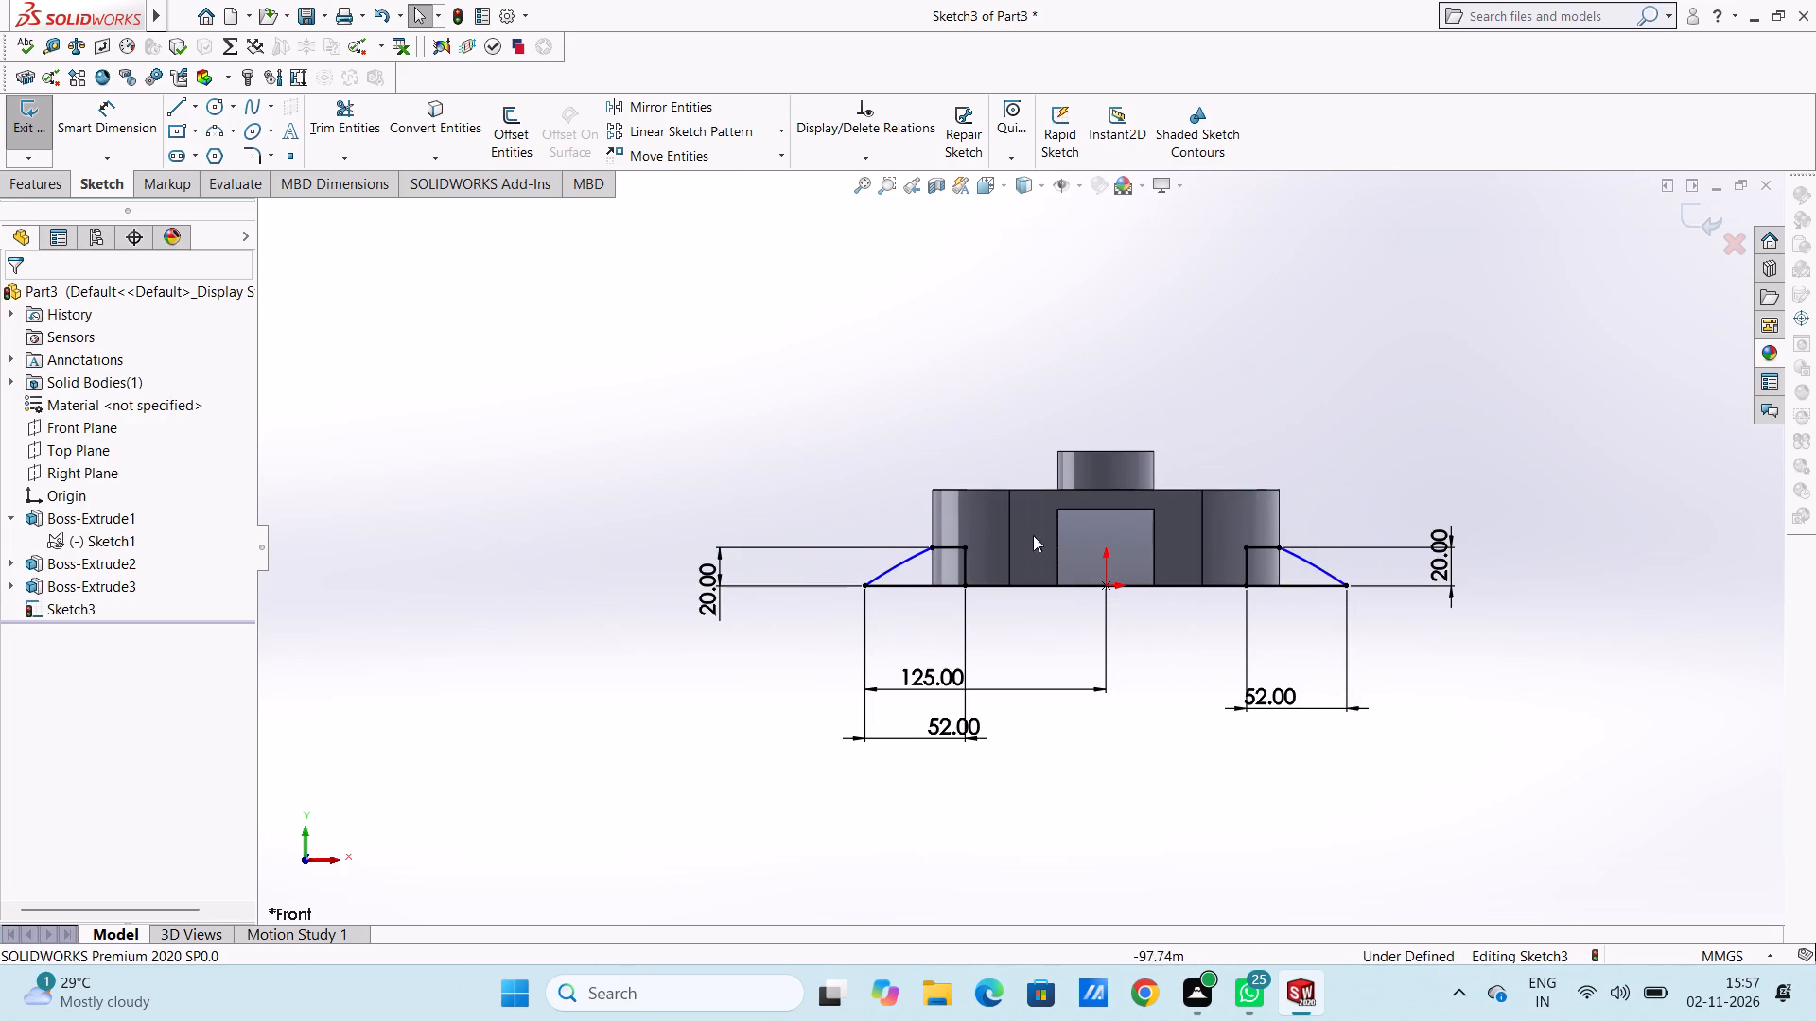
scroll(1161, 544, "down", 1)
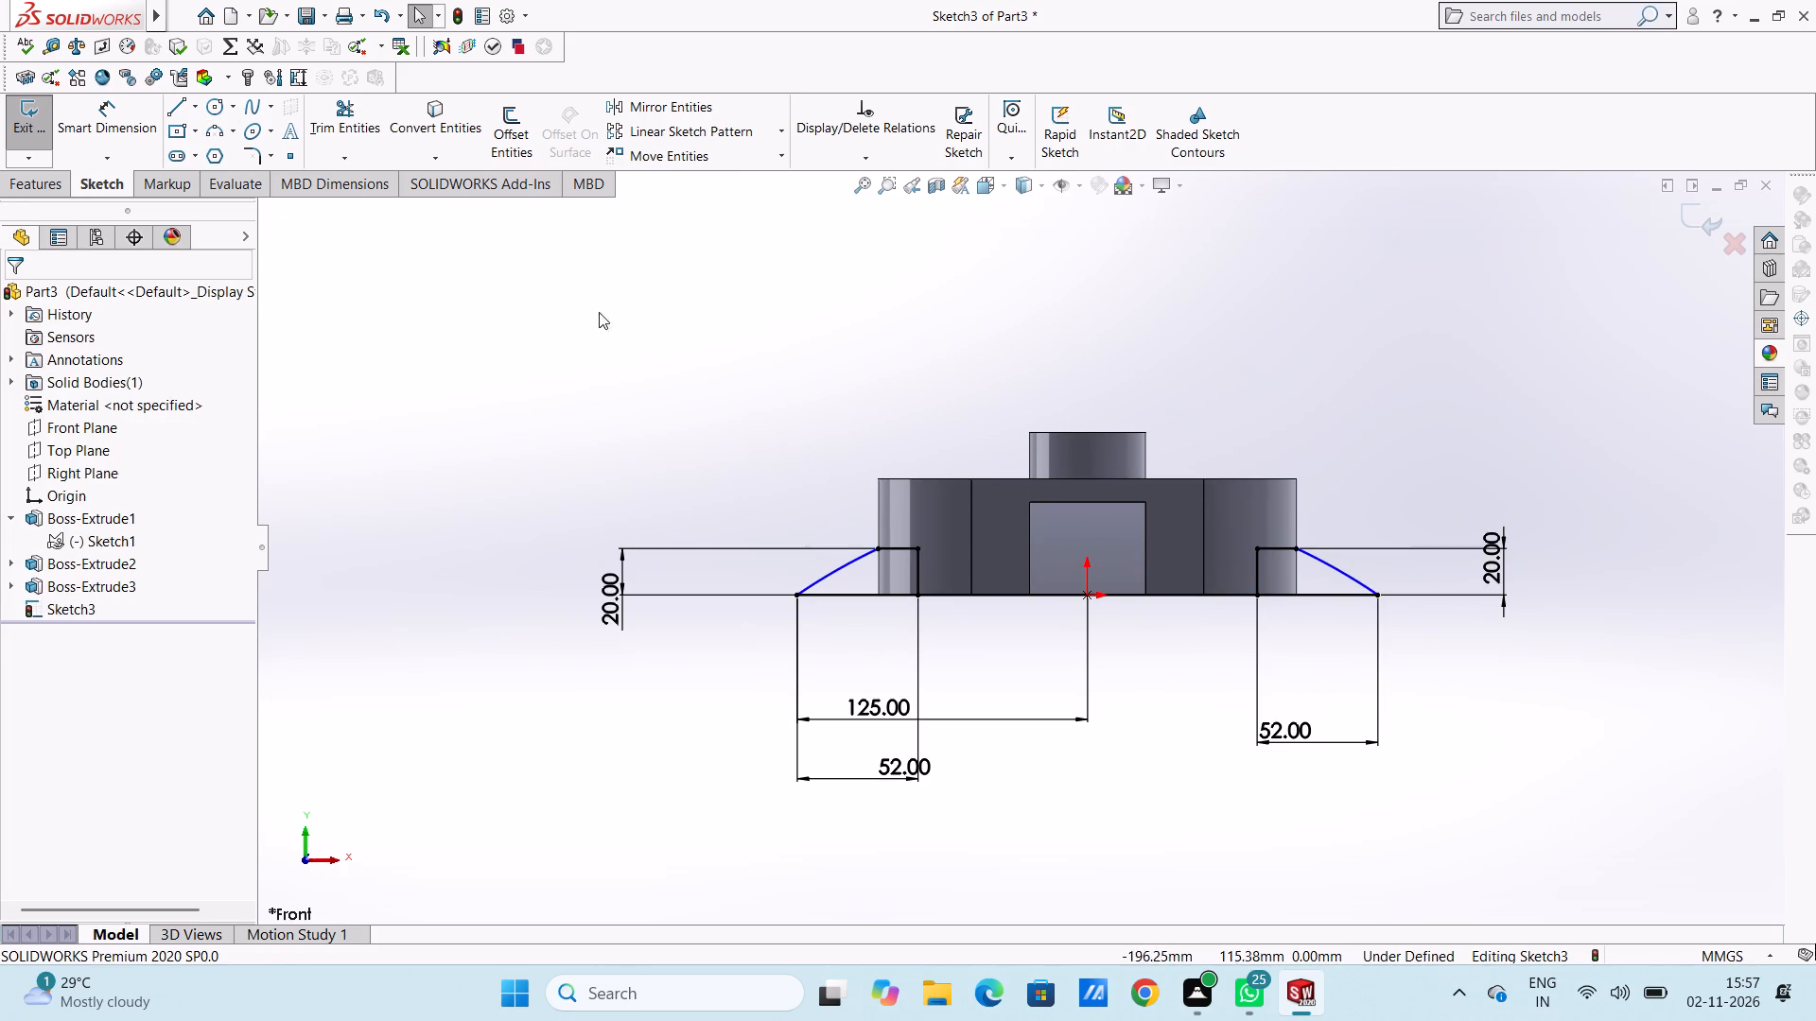
left_click(98, 123)
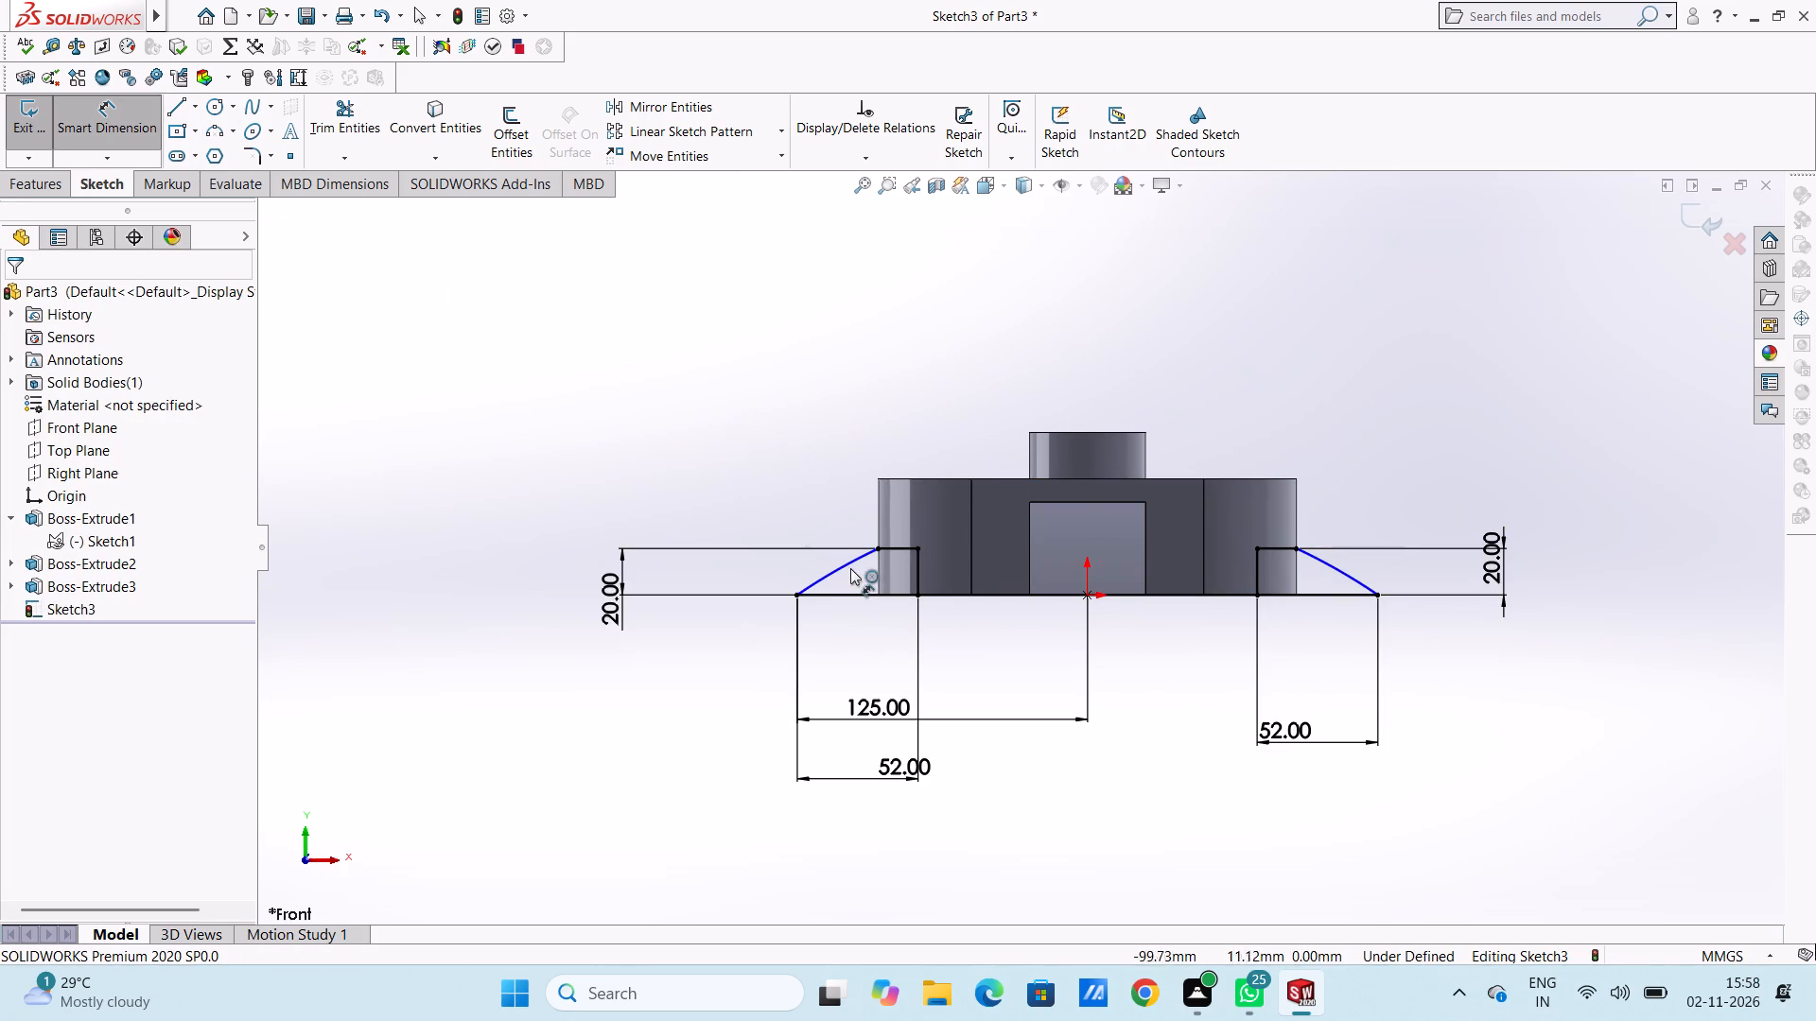
left_click(836, 562)
left_click(831, 569)
left_click(718, 455)
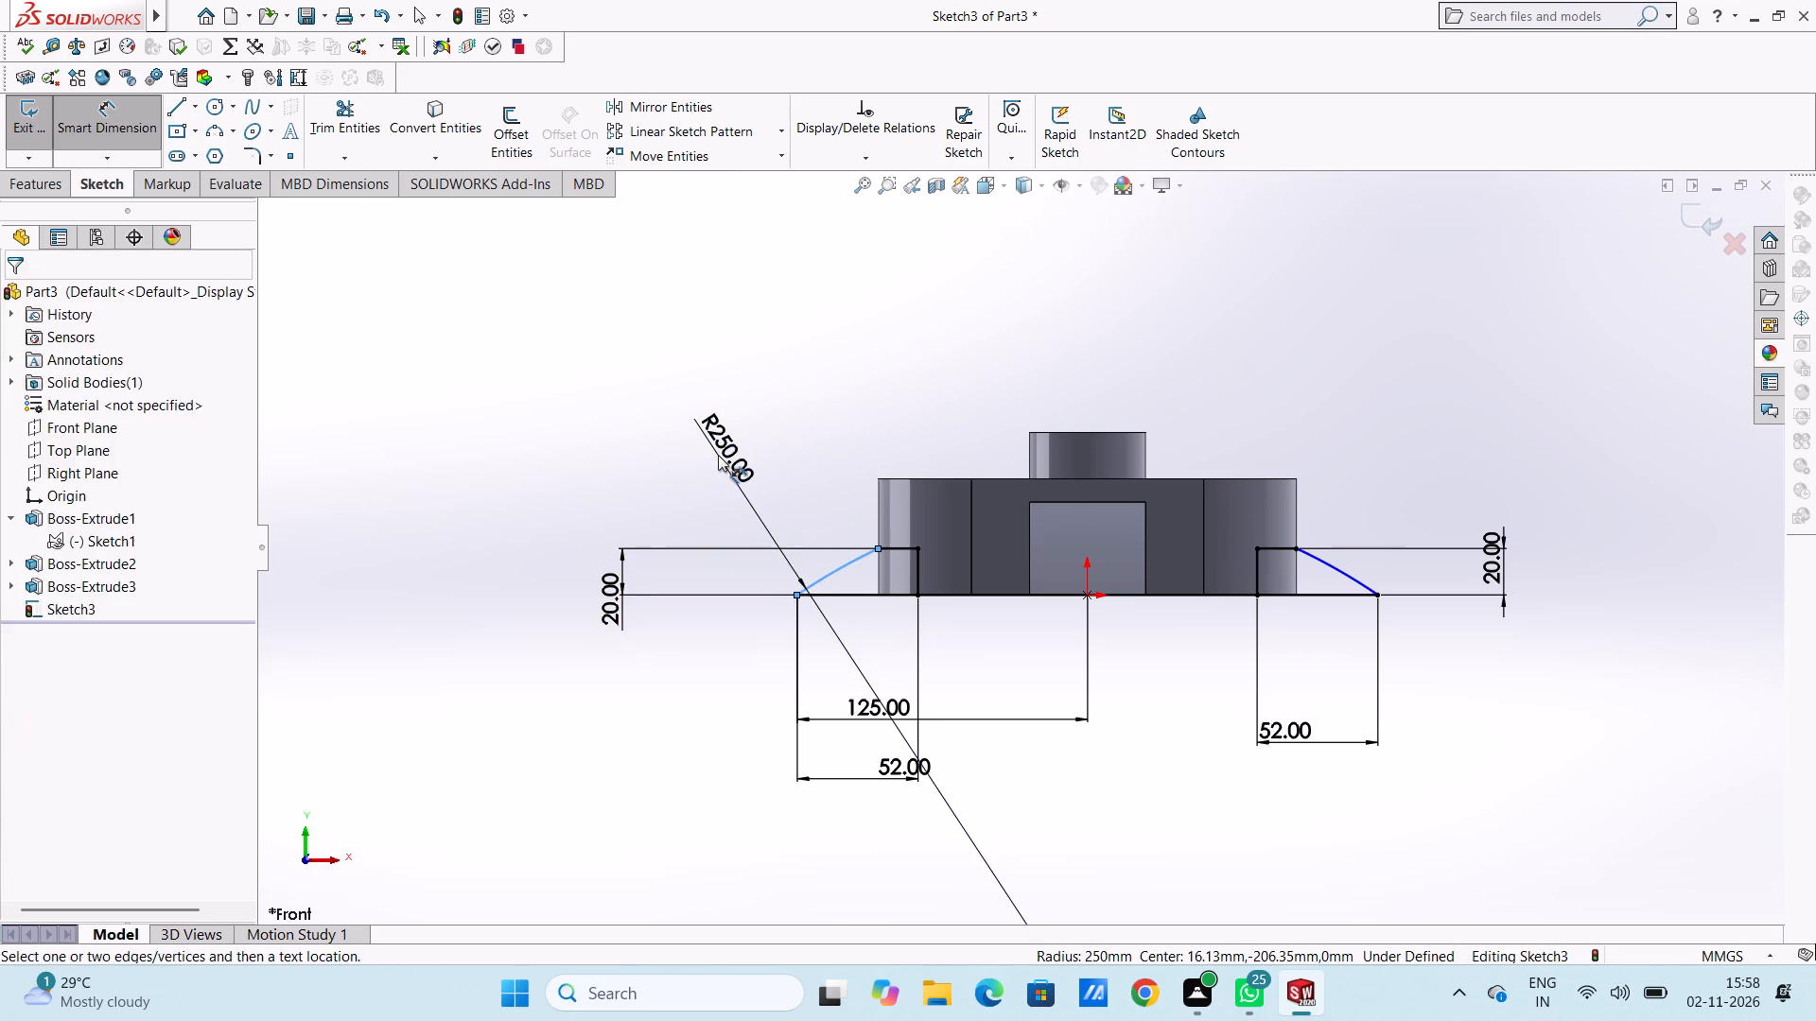
left_click(637, 420)
left_click(622, 420)
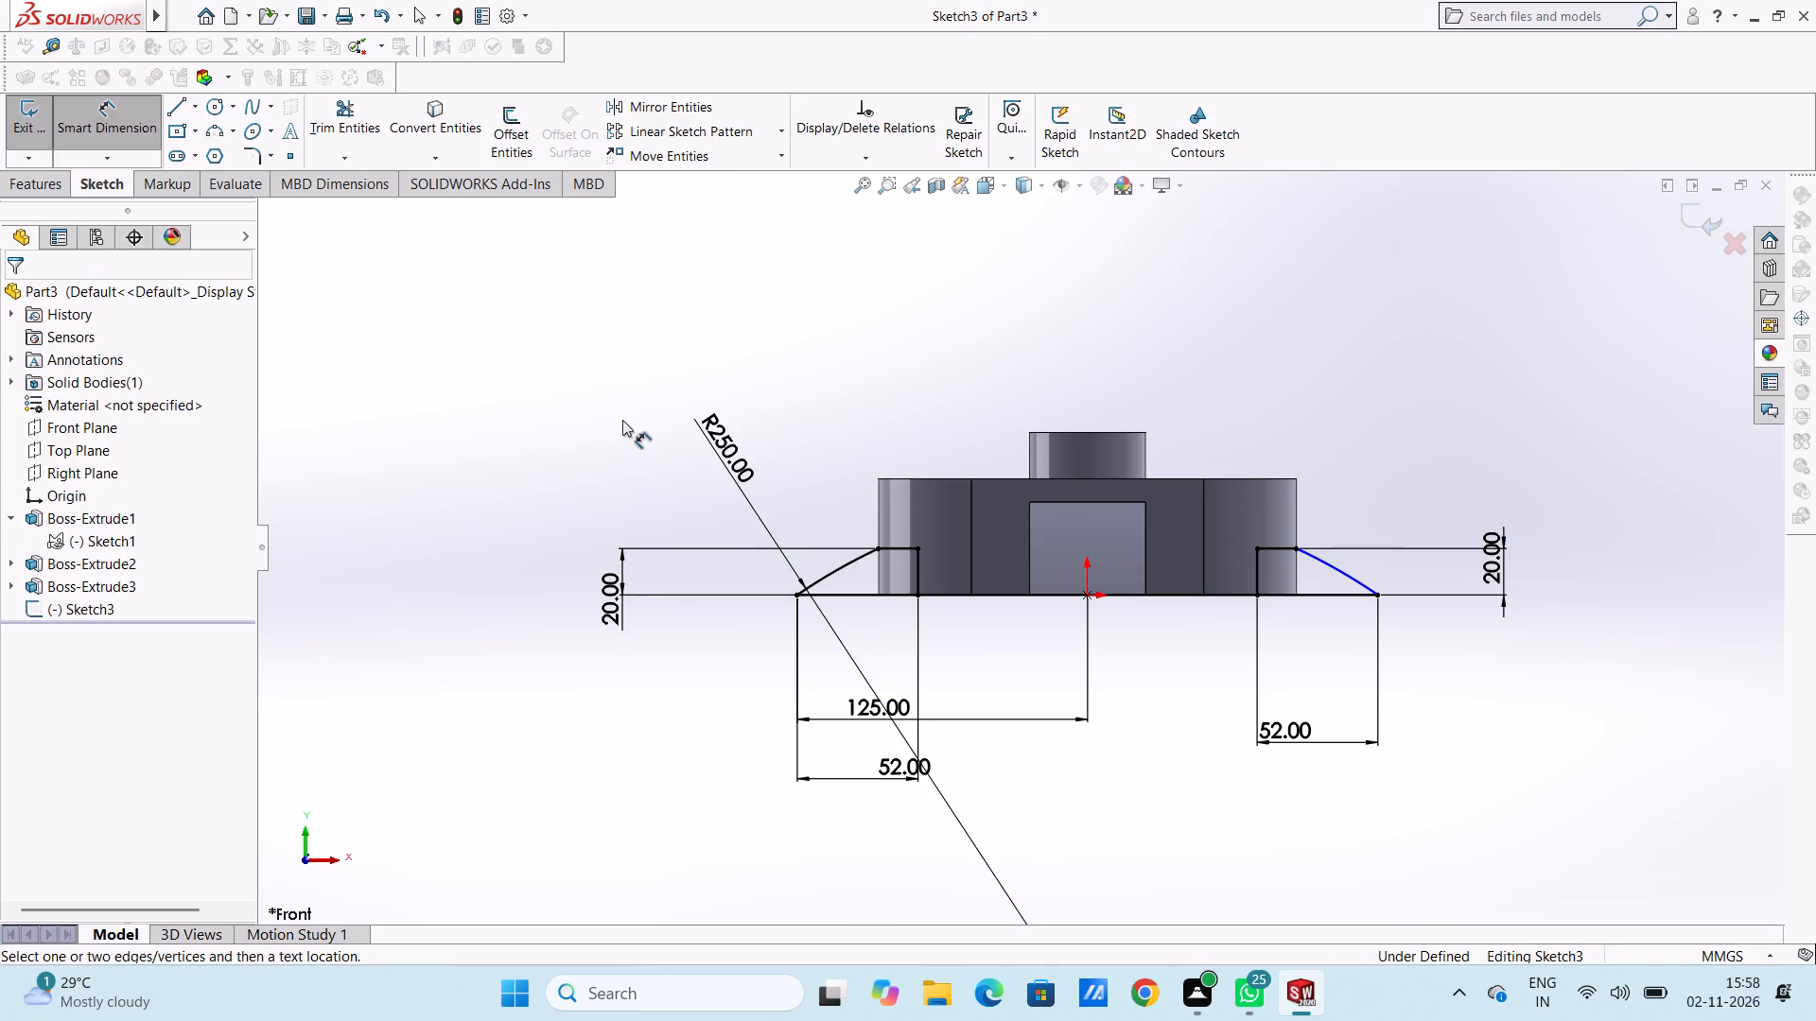
Dimension the radius of the right profile's arc, placing the dimension above and outside the profile.
left_click(1341, 572)
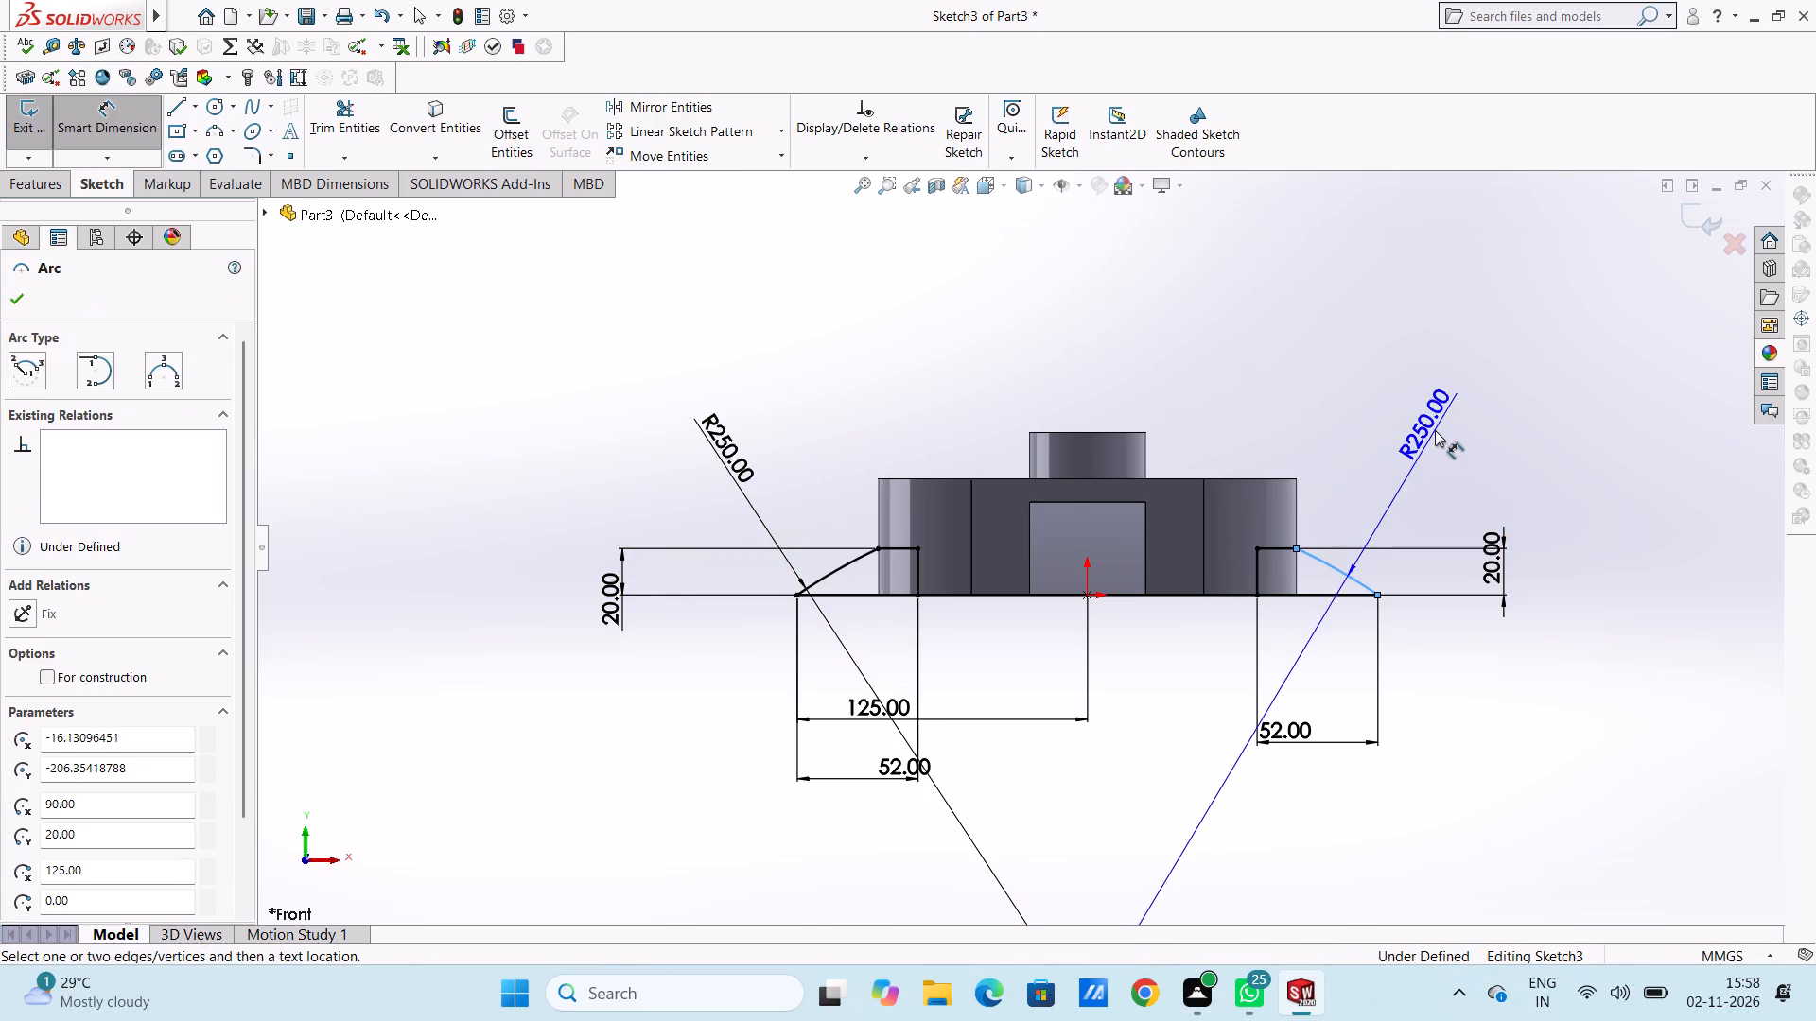
left_click(1435, 429)
double_click(1354, 406)
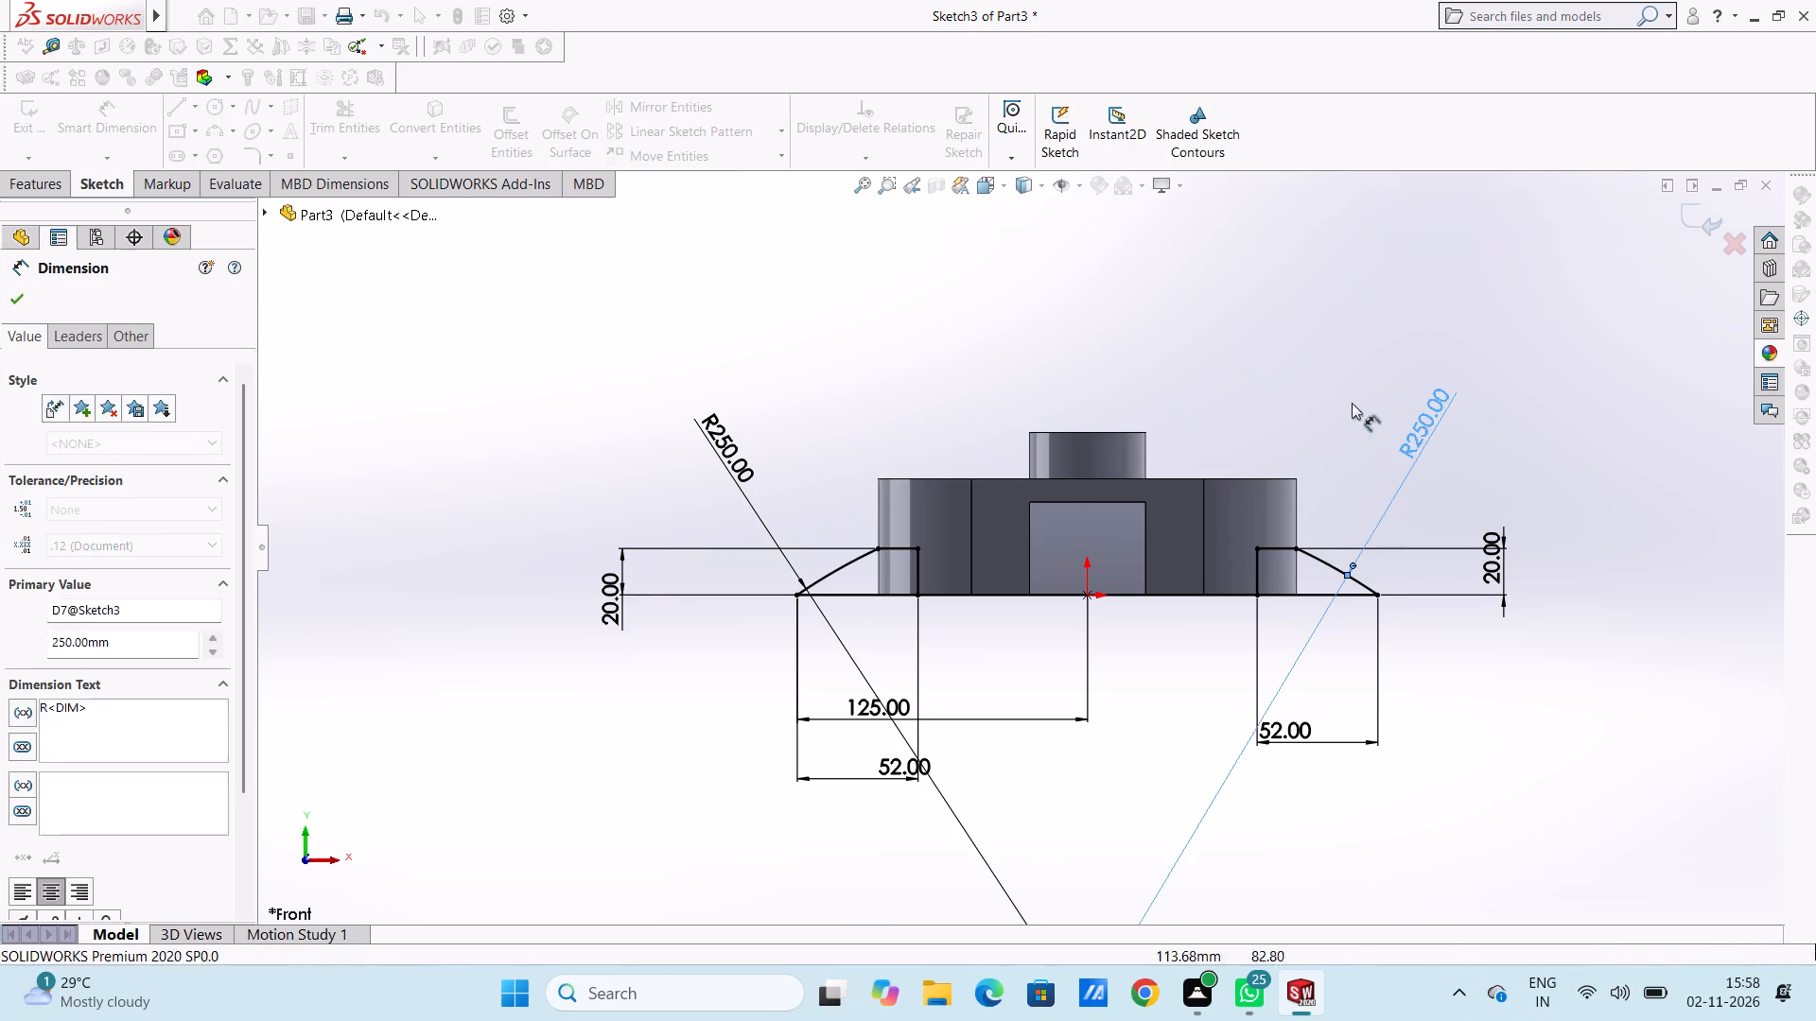
middle_click_drag(1355, 413, 1327, 640)
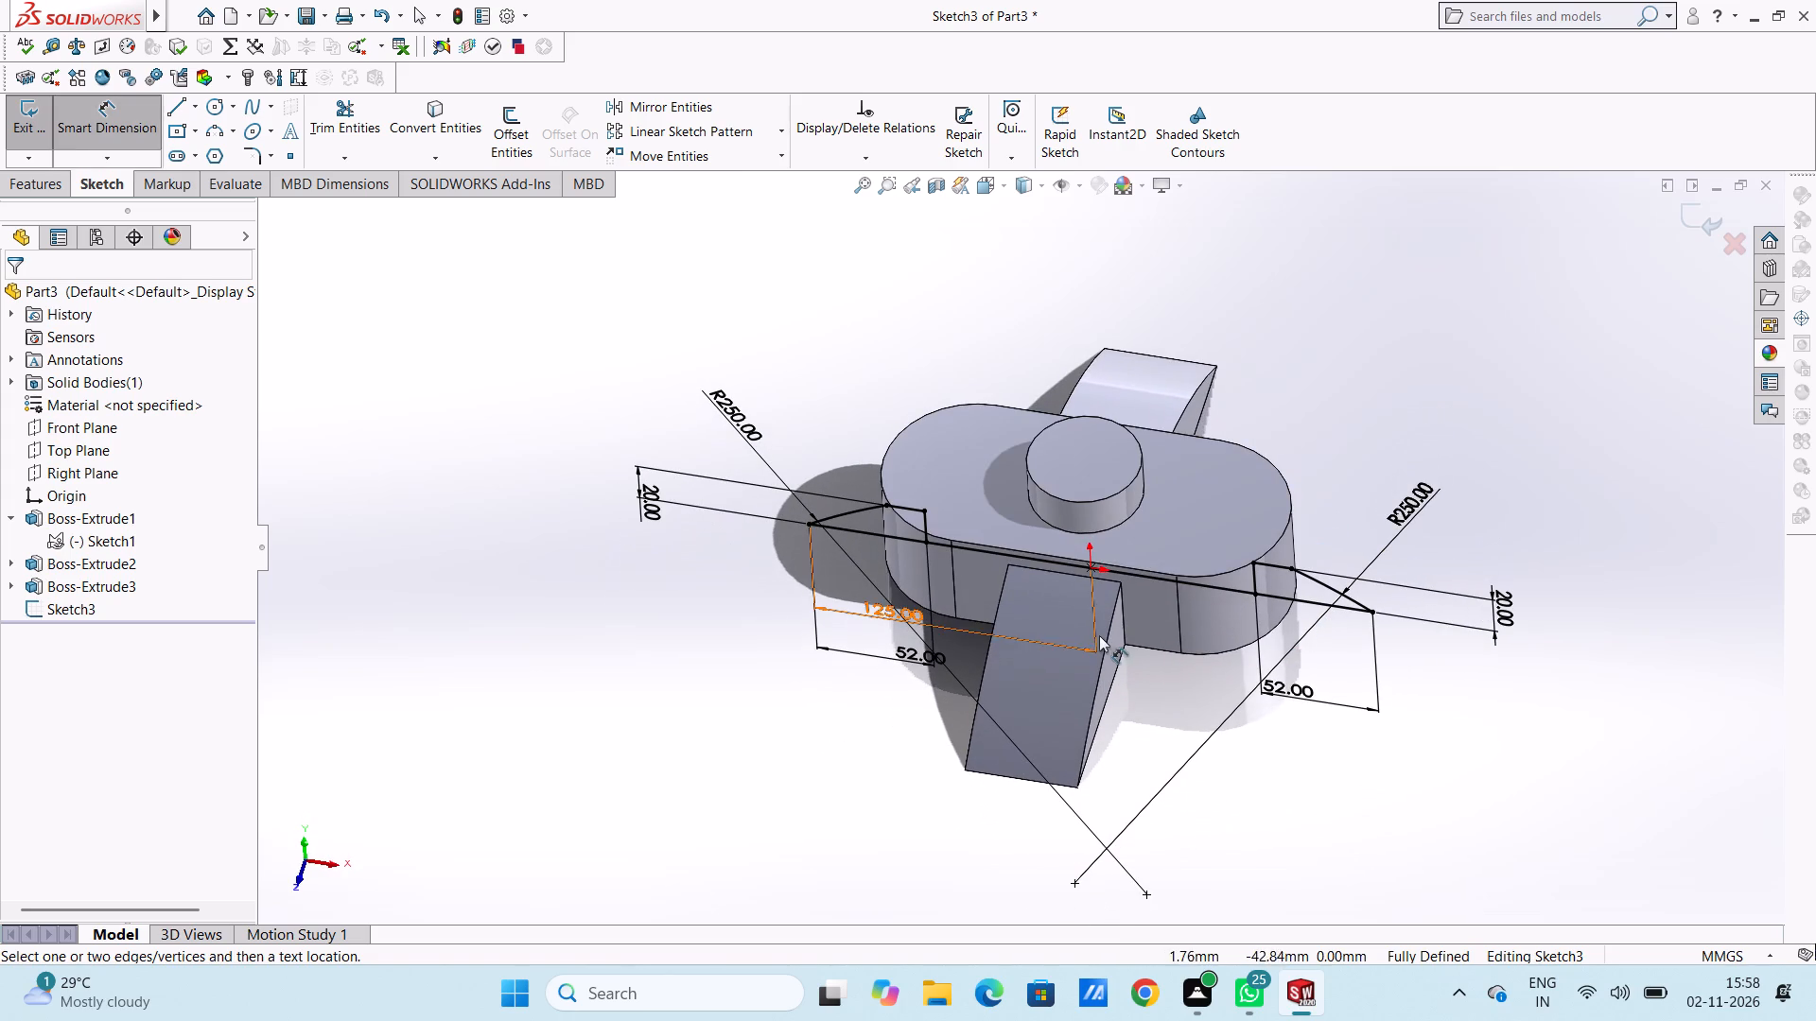
left_click(107, 125)
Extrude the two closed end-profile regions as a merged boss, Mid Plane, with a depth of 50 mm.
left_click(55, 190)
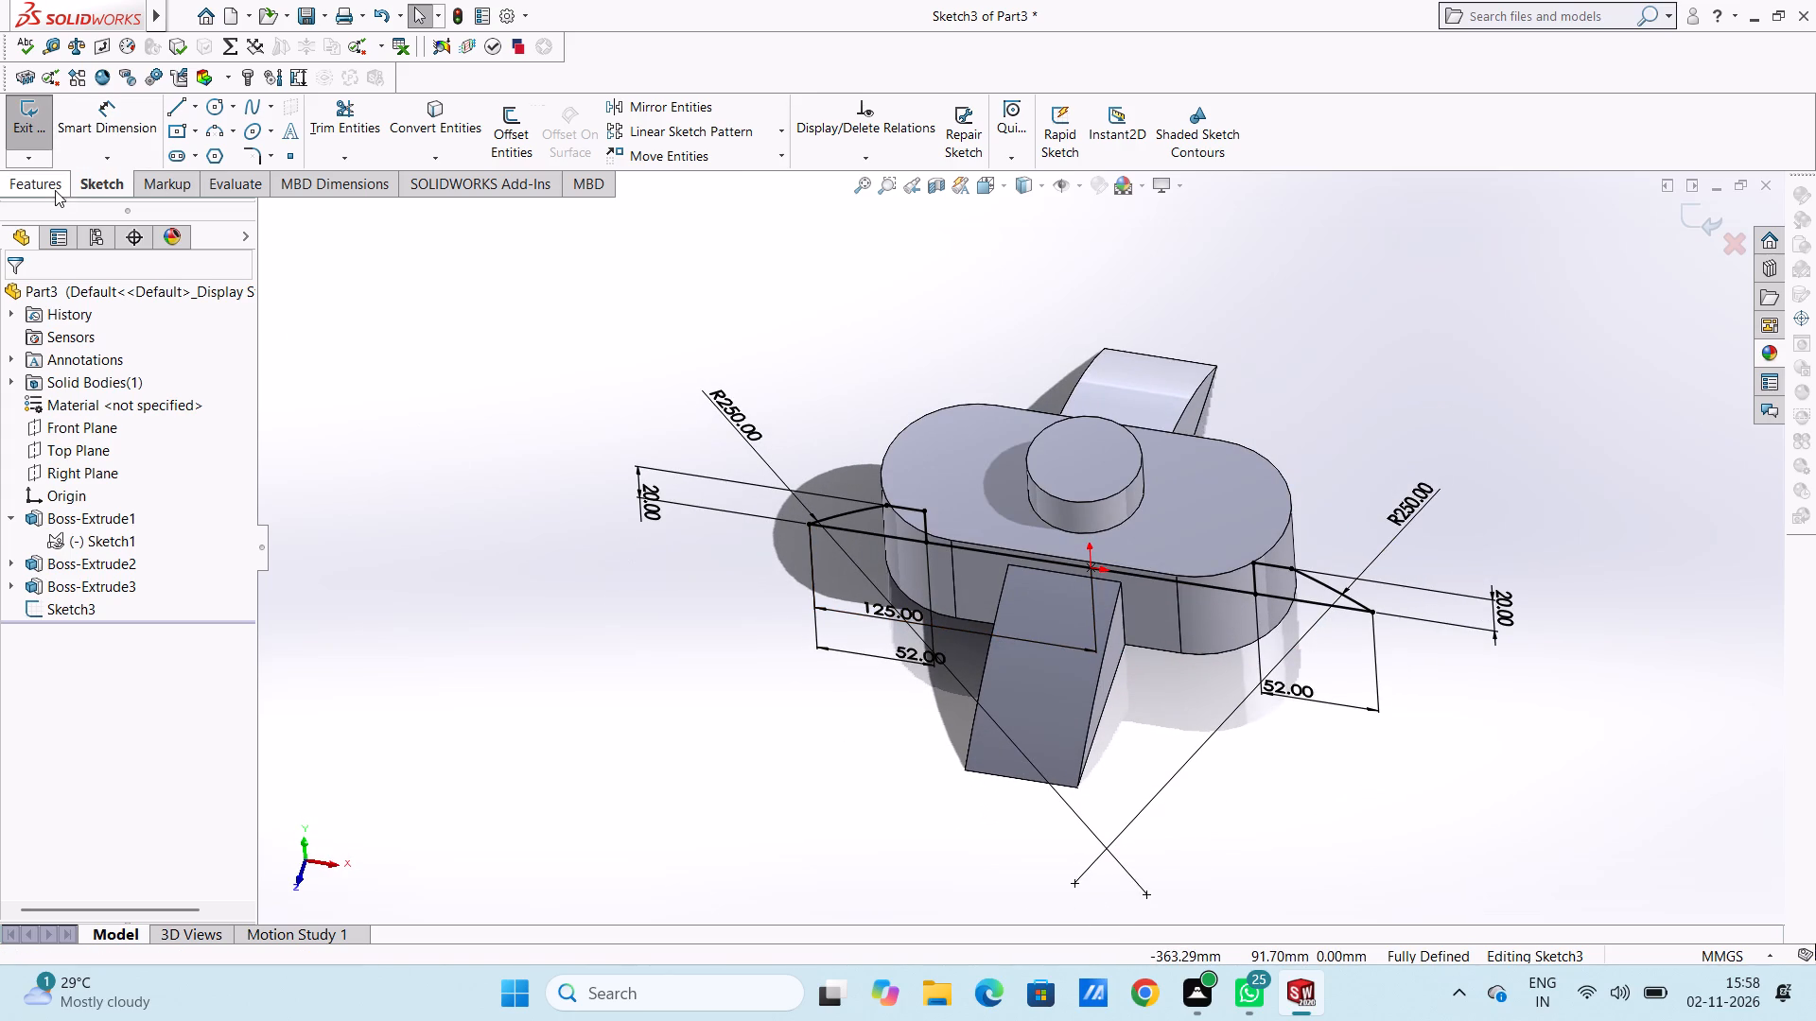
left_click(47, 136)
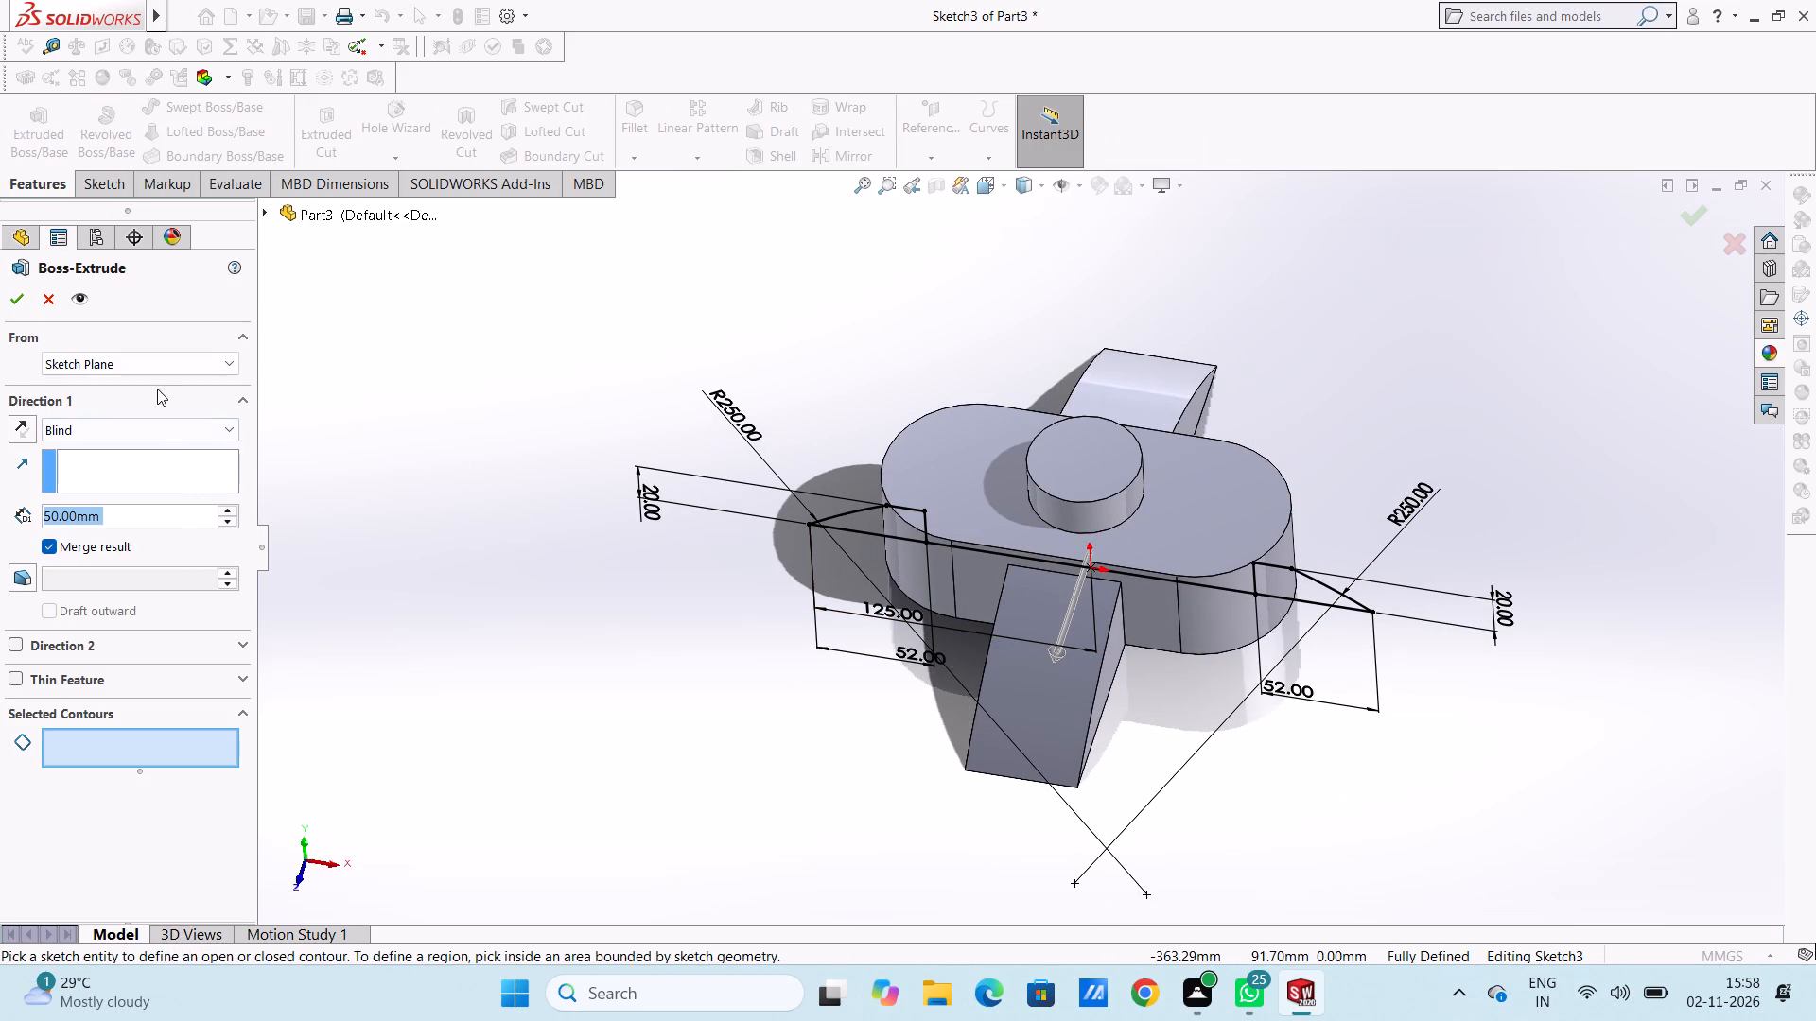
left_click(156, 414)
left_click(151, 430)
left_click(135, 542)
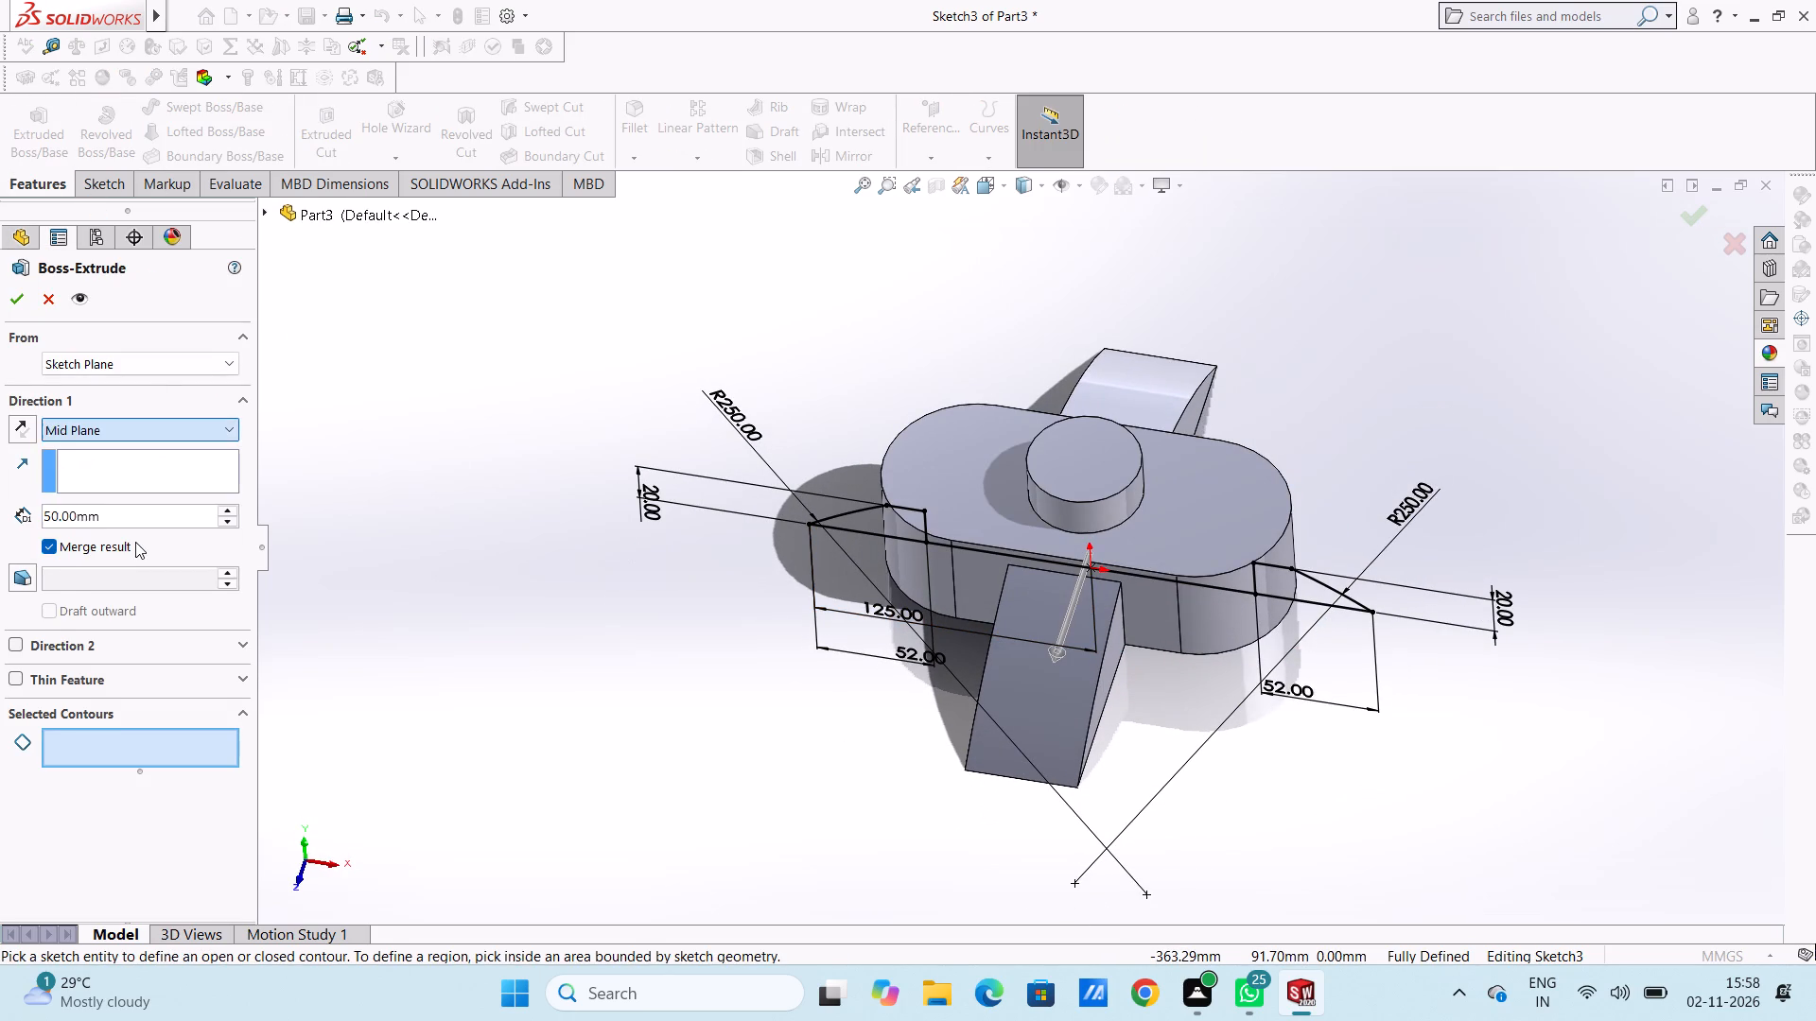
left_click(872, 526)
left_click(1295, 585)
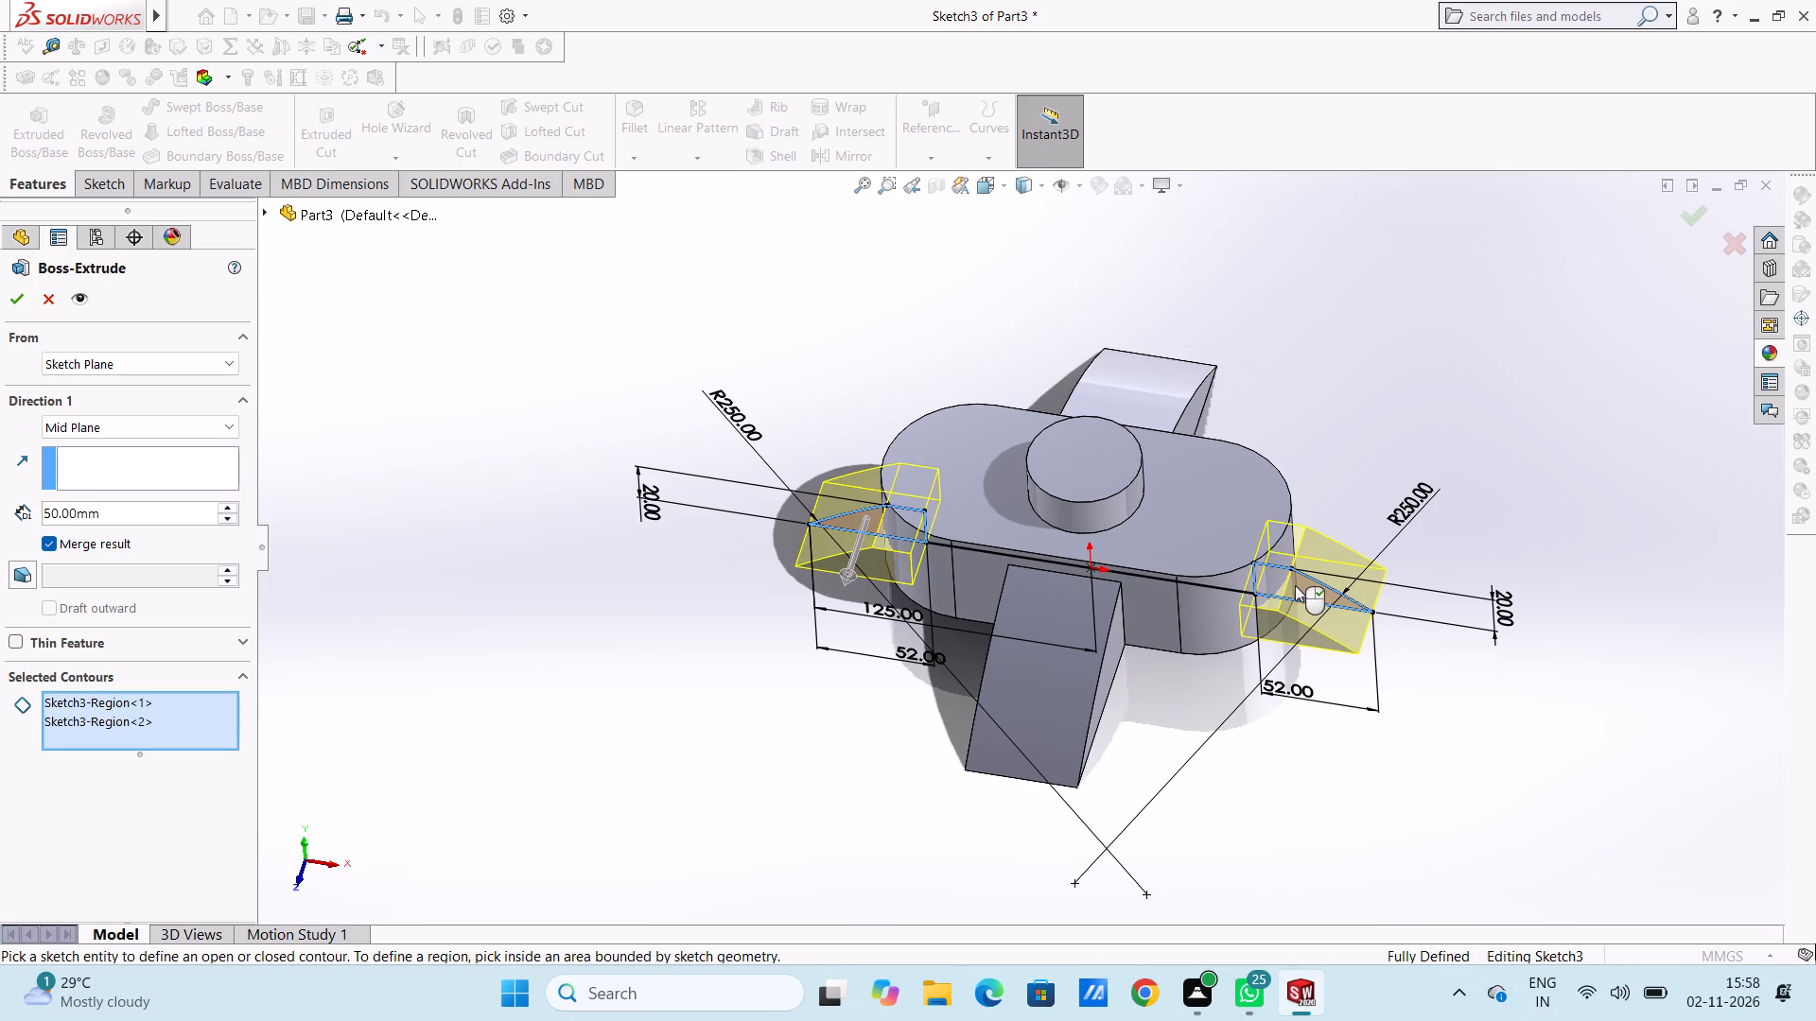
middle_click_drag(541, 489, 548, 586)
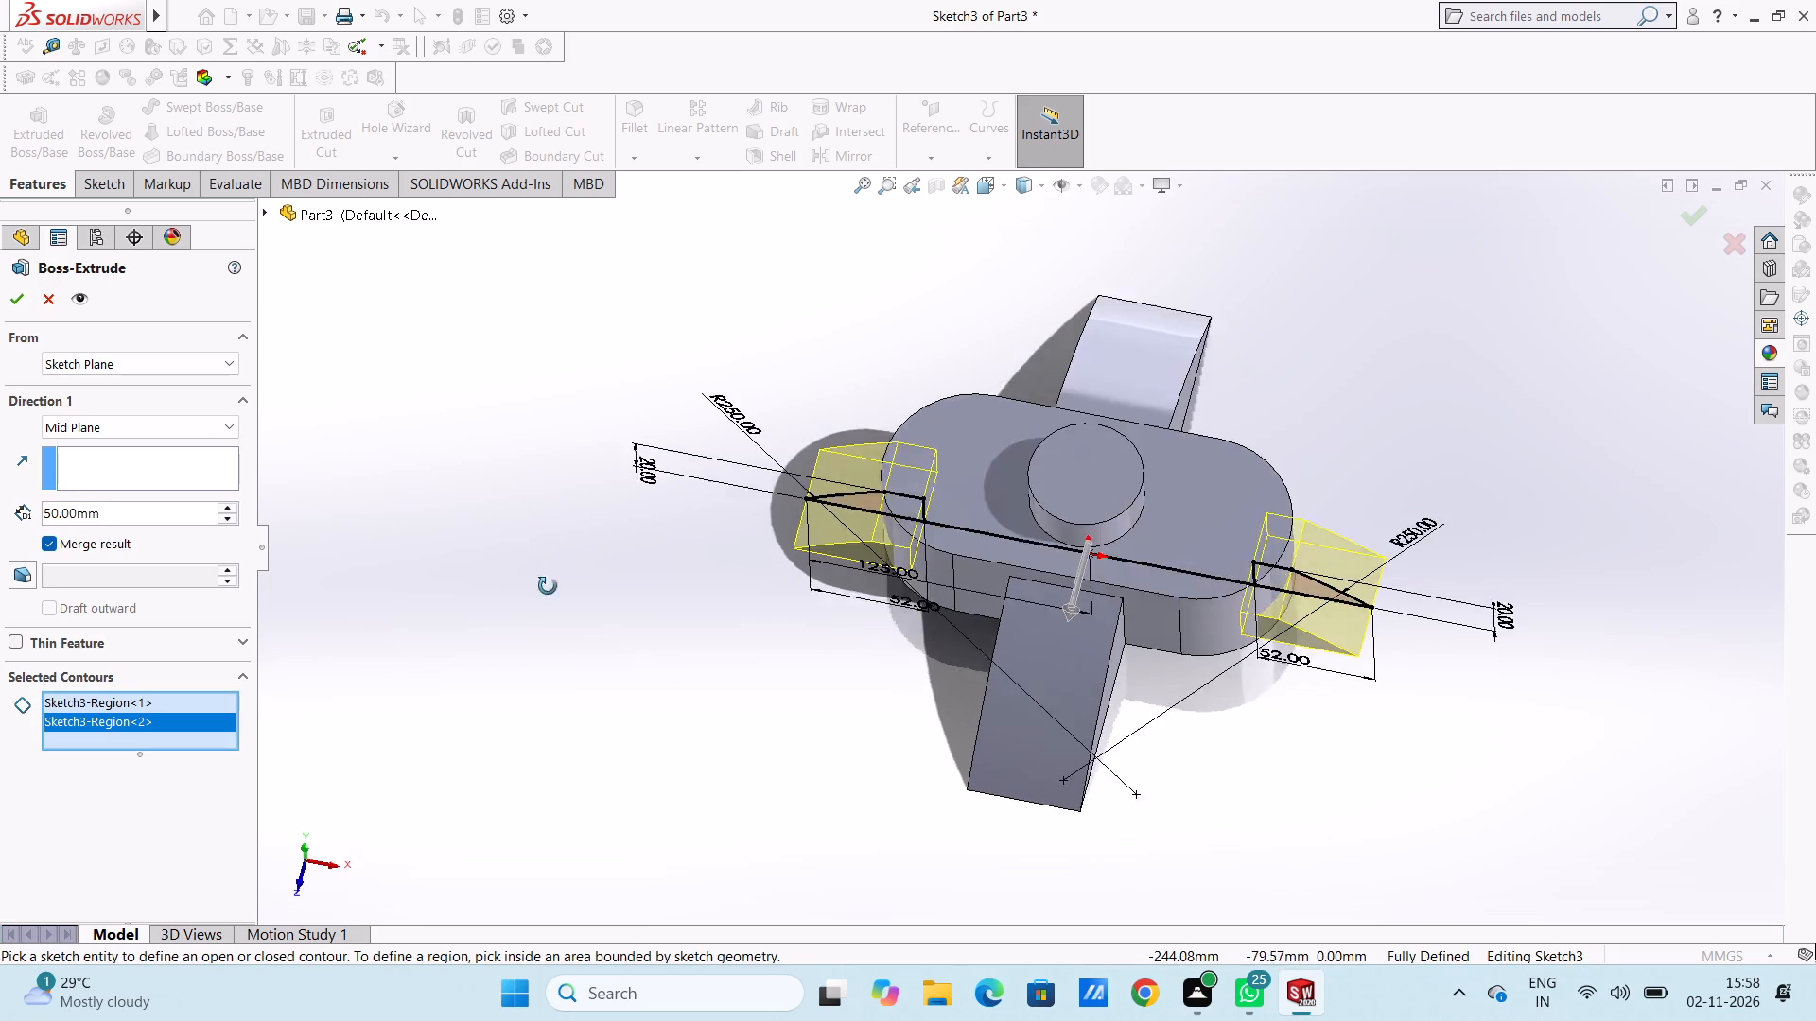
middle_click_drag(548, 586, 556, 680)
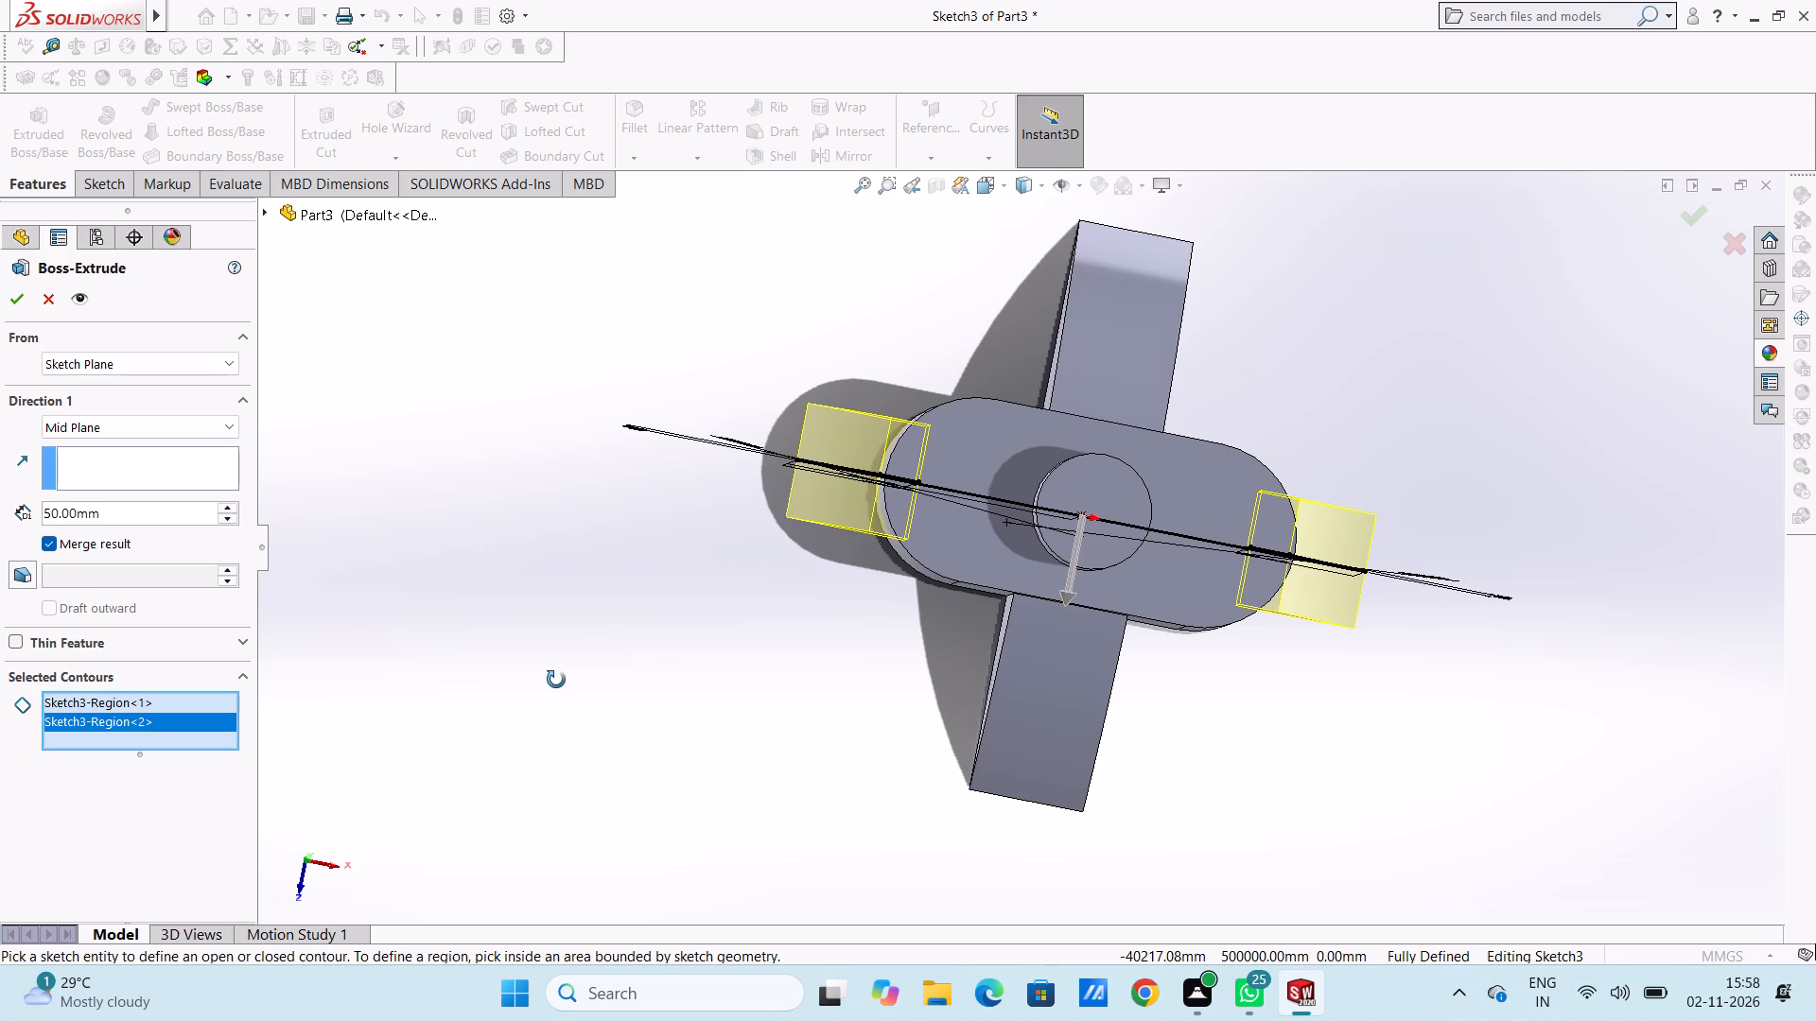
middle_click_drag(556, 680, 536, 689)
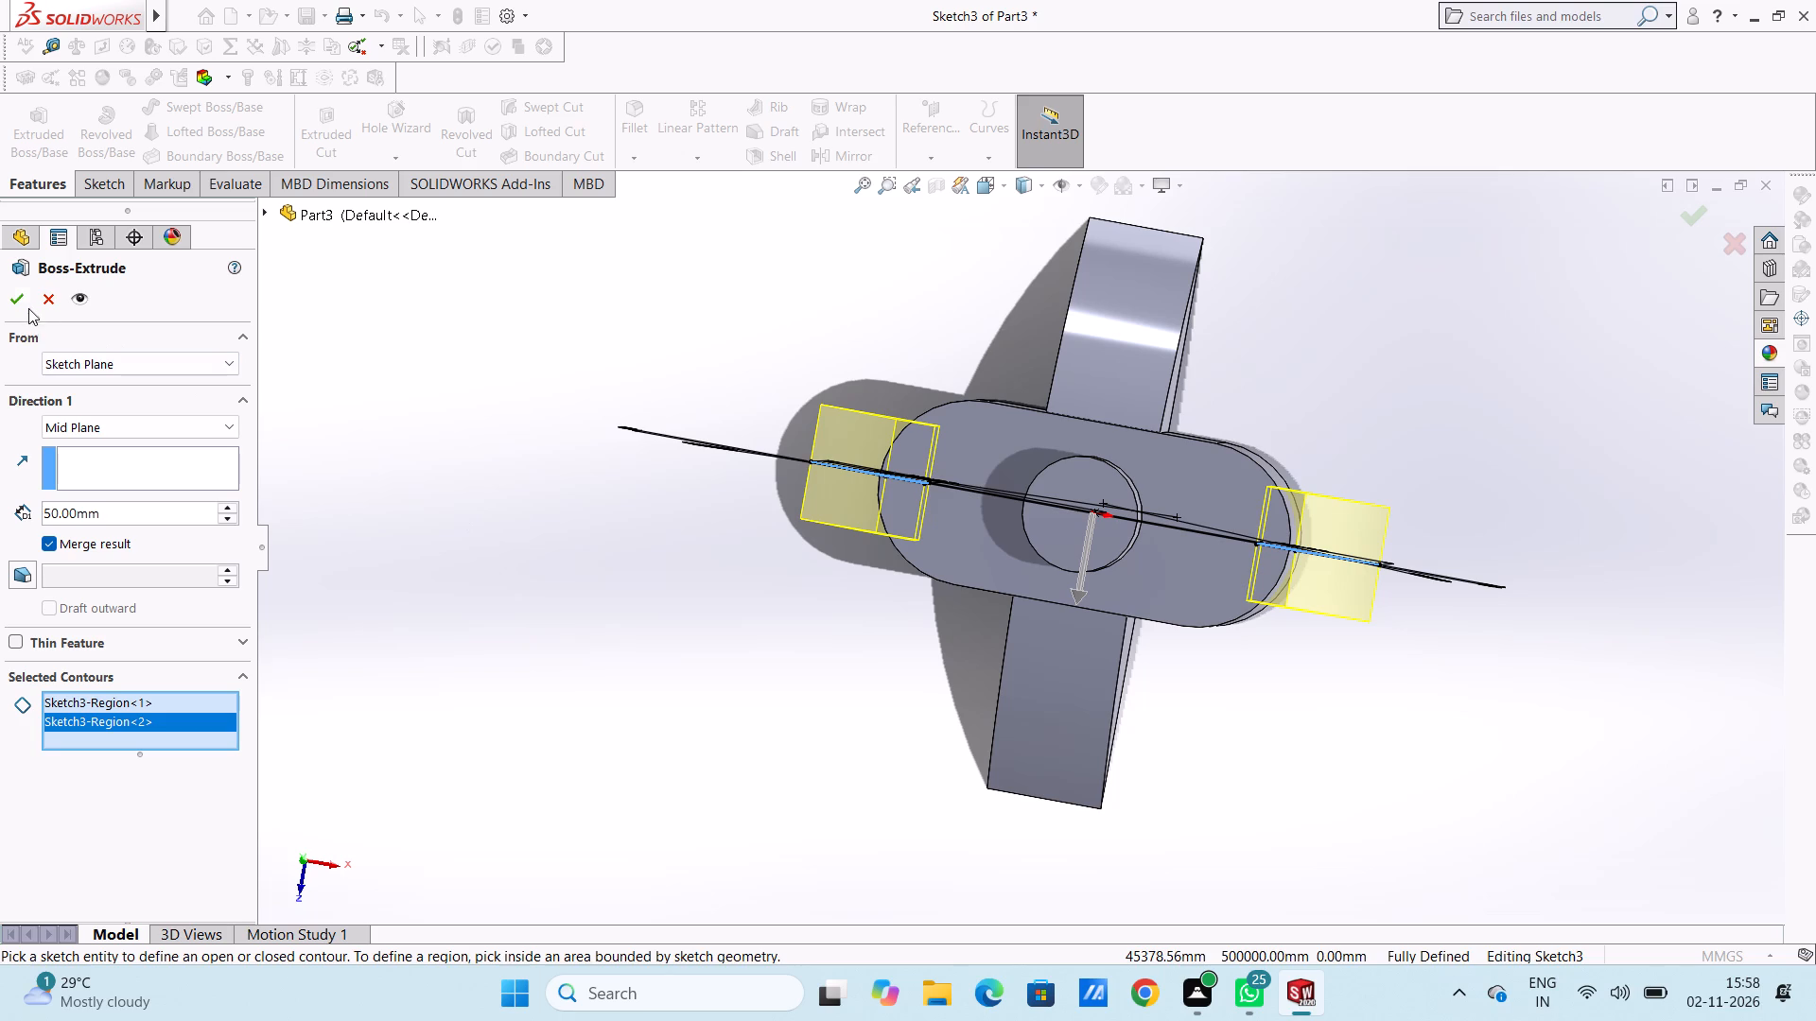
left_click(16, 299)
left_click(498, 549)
Examine the extruded end features and their fit against the slot-shaped body from several angles.
middle_click_drag(550, 640, 549, 579)
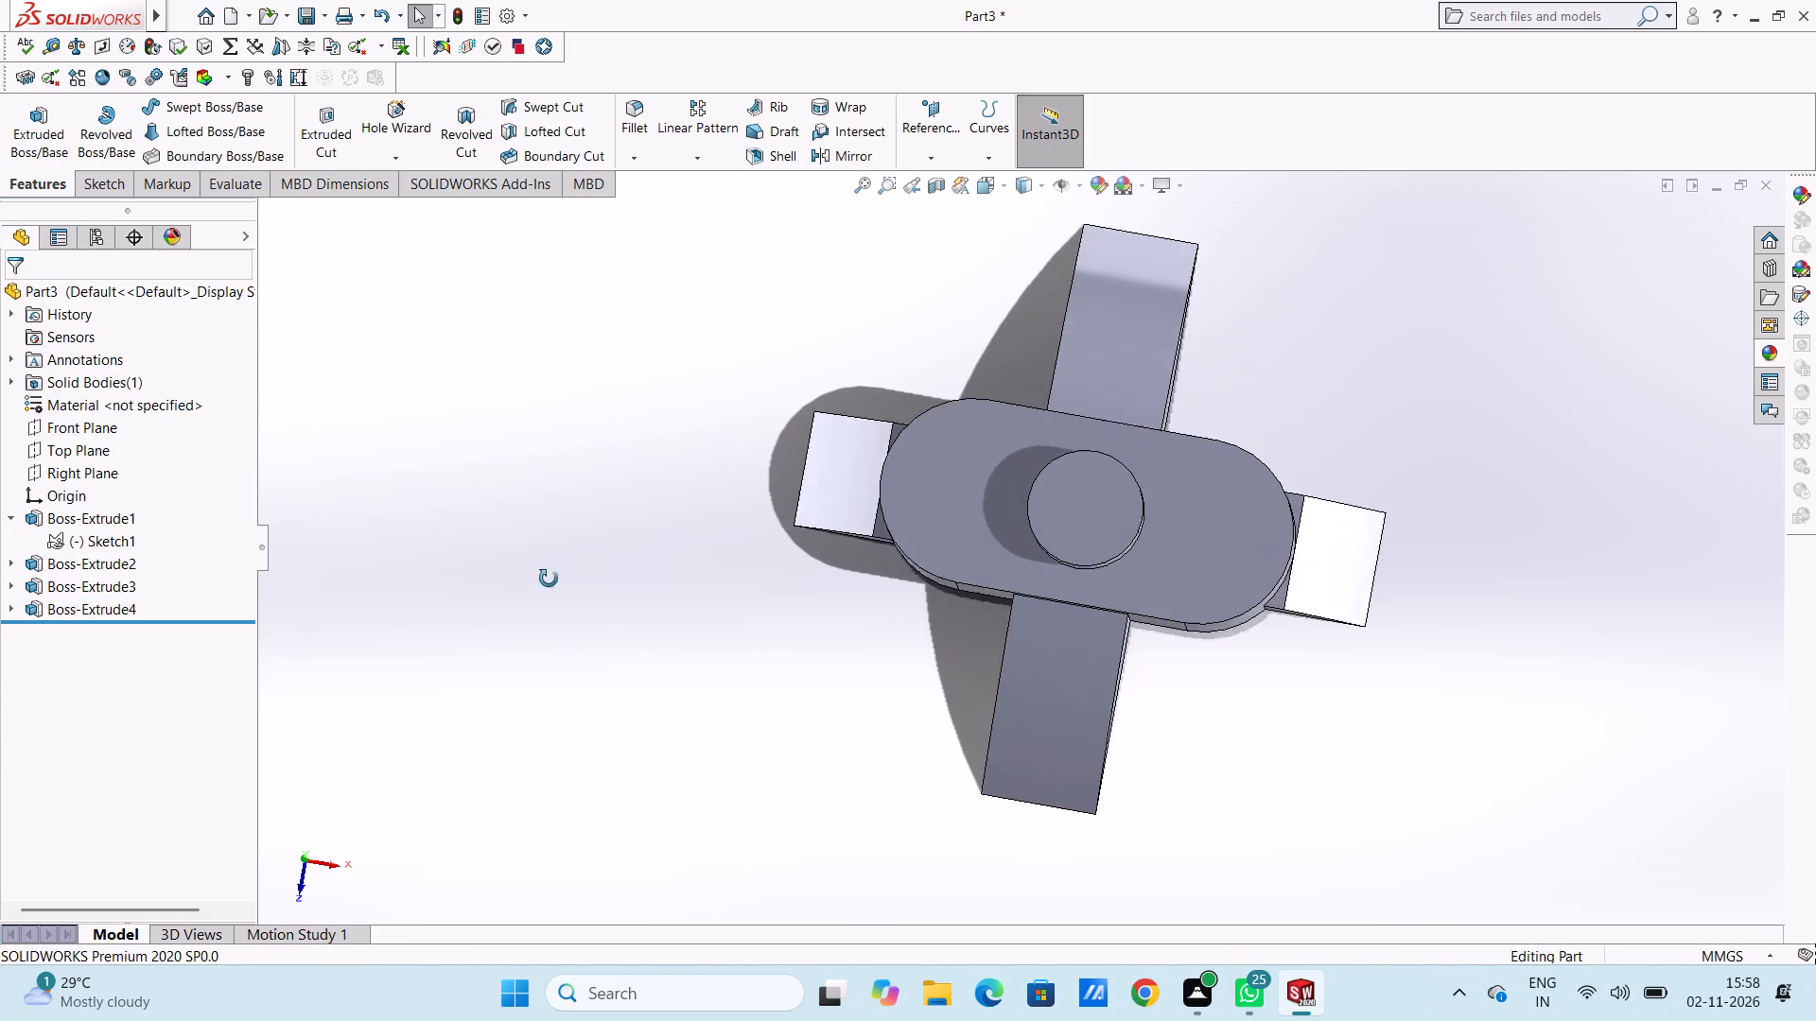
middle_click_drag(549, 579, 544, 527)
middle_click_drag(567, 628, 574, 545)
middle_click_drag(579, 619, 571, 521)
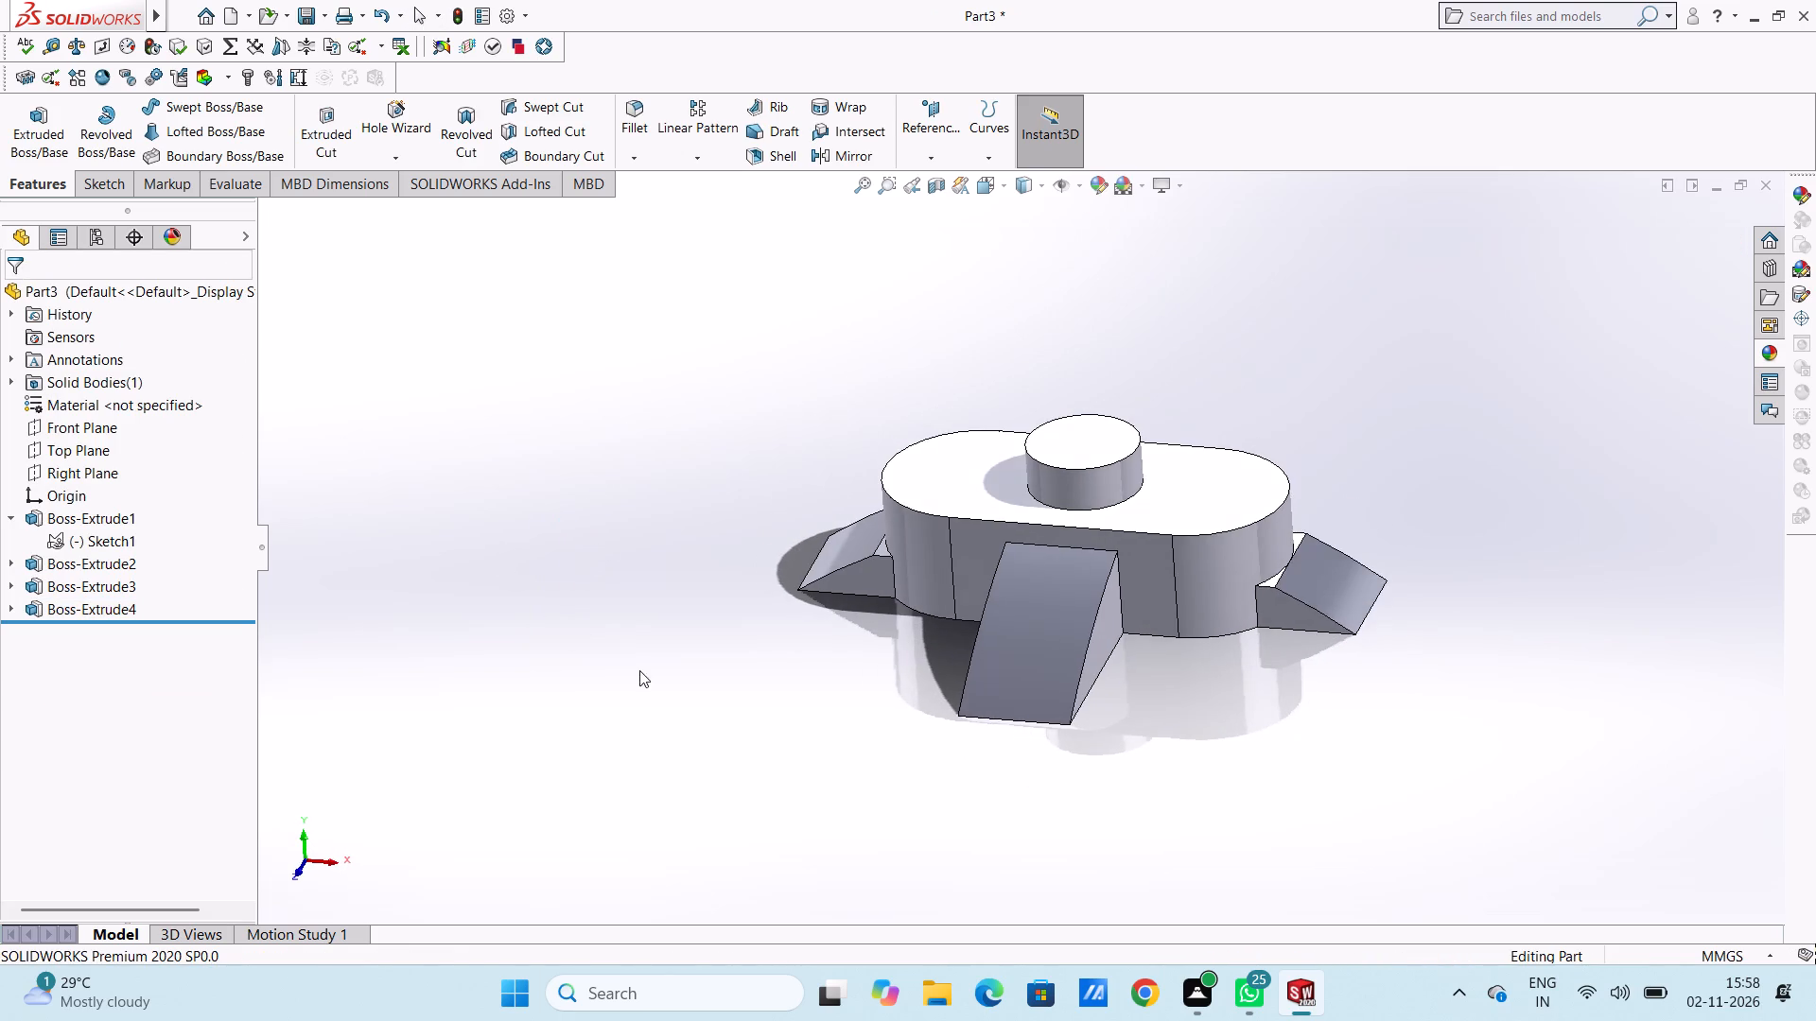
middle_click_drag(661, 674, 662, 652)
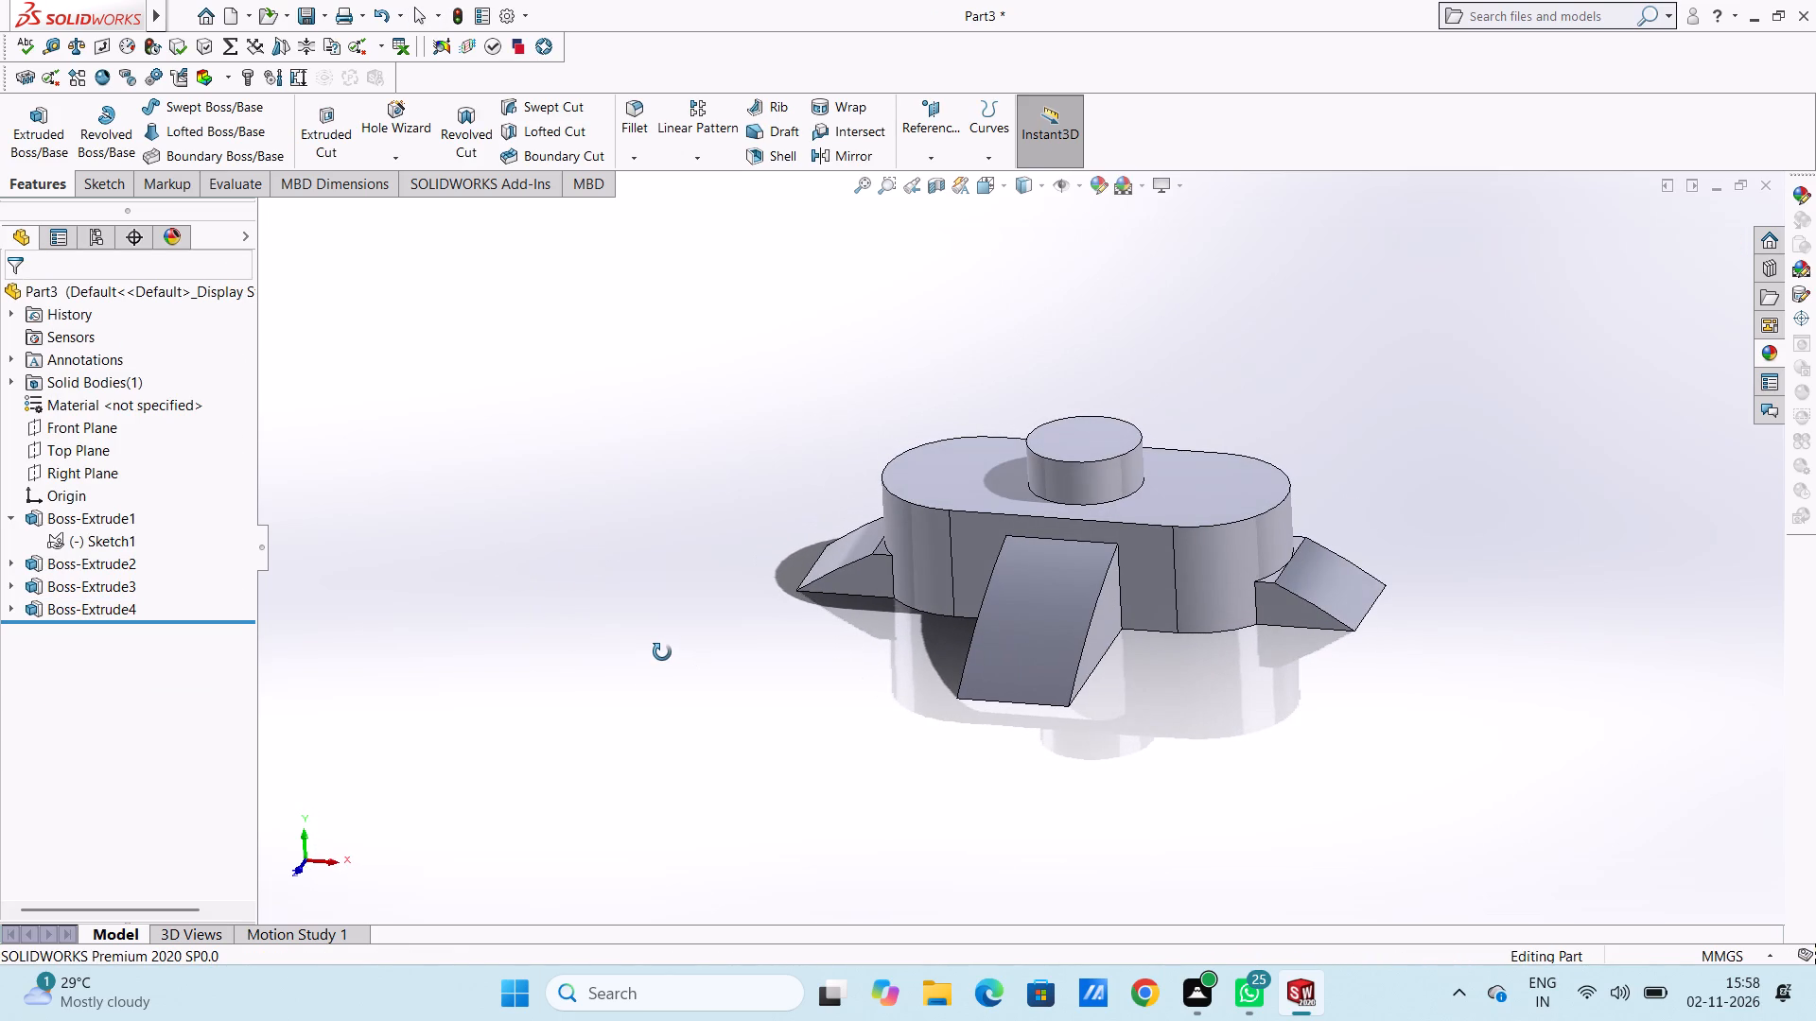
middle_click_drag(662, 652, 626, 753)
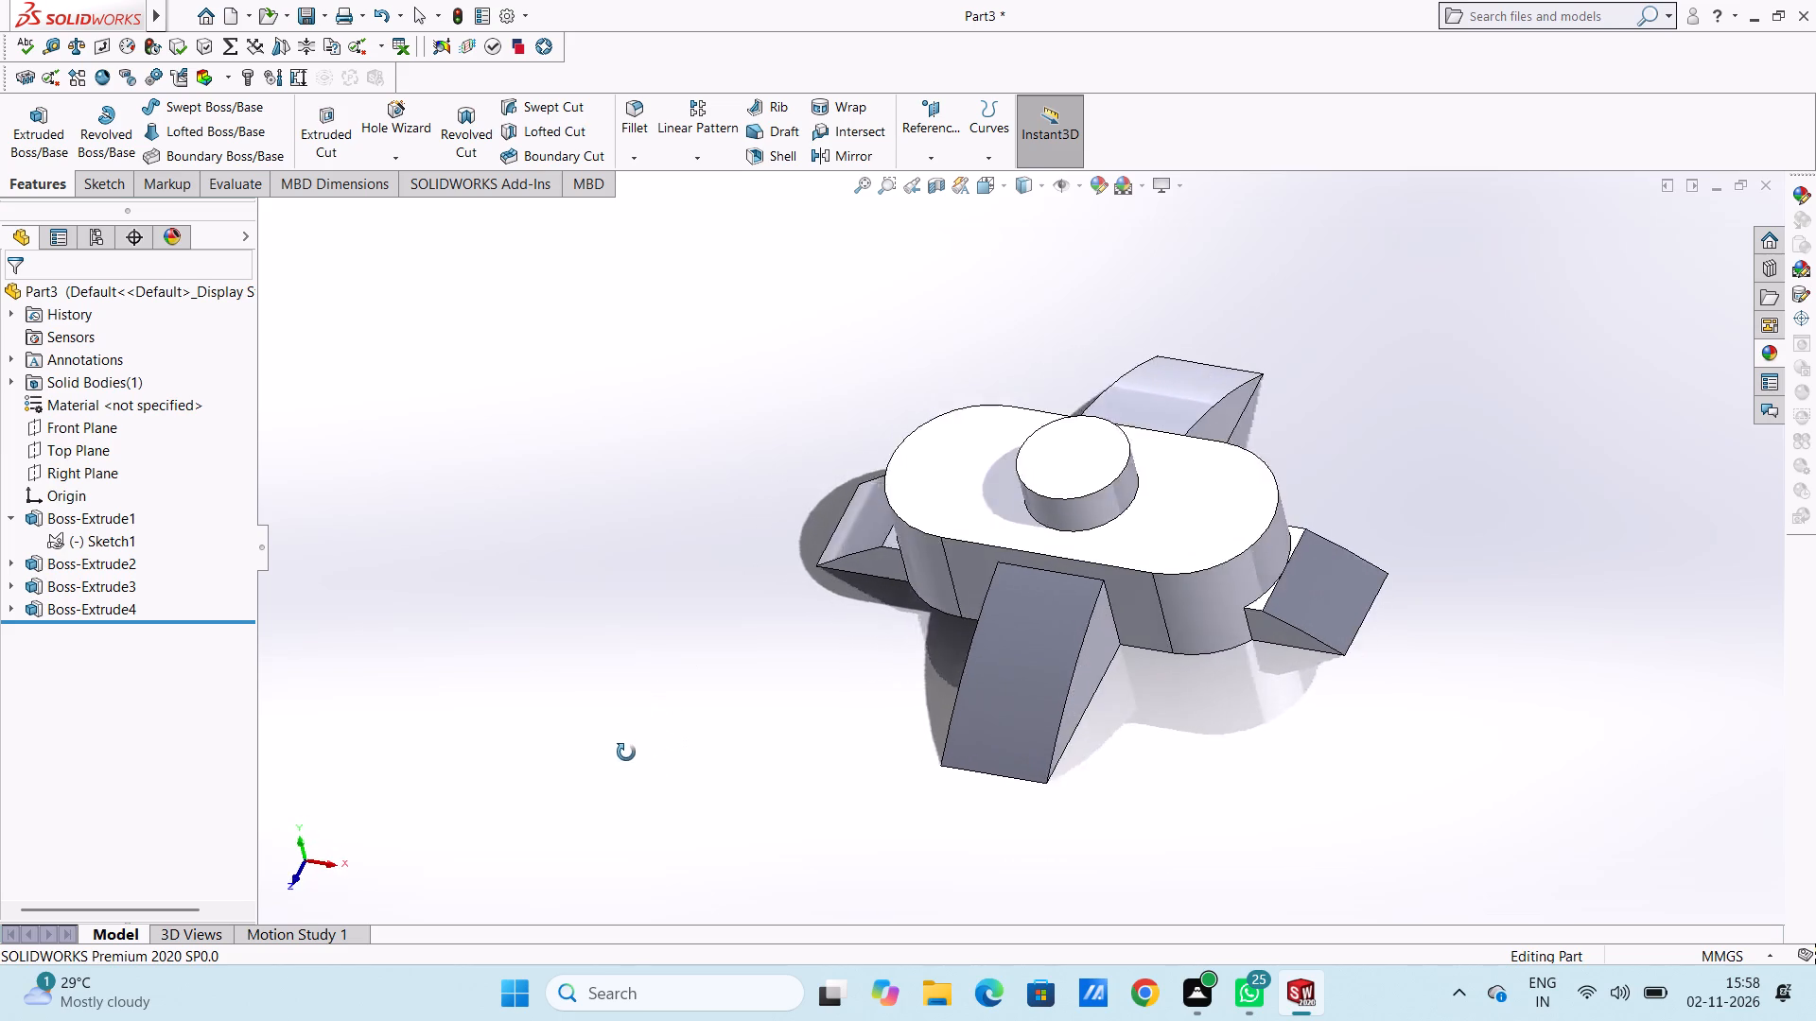
middle_click_drag(626, 753, 652, 727)
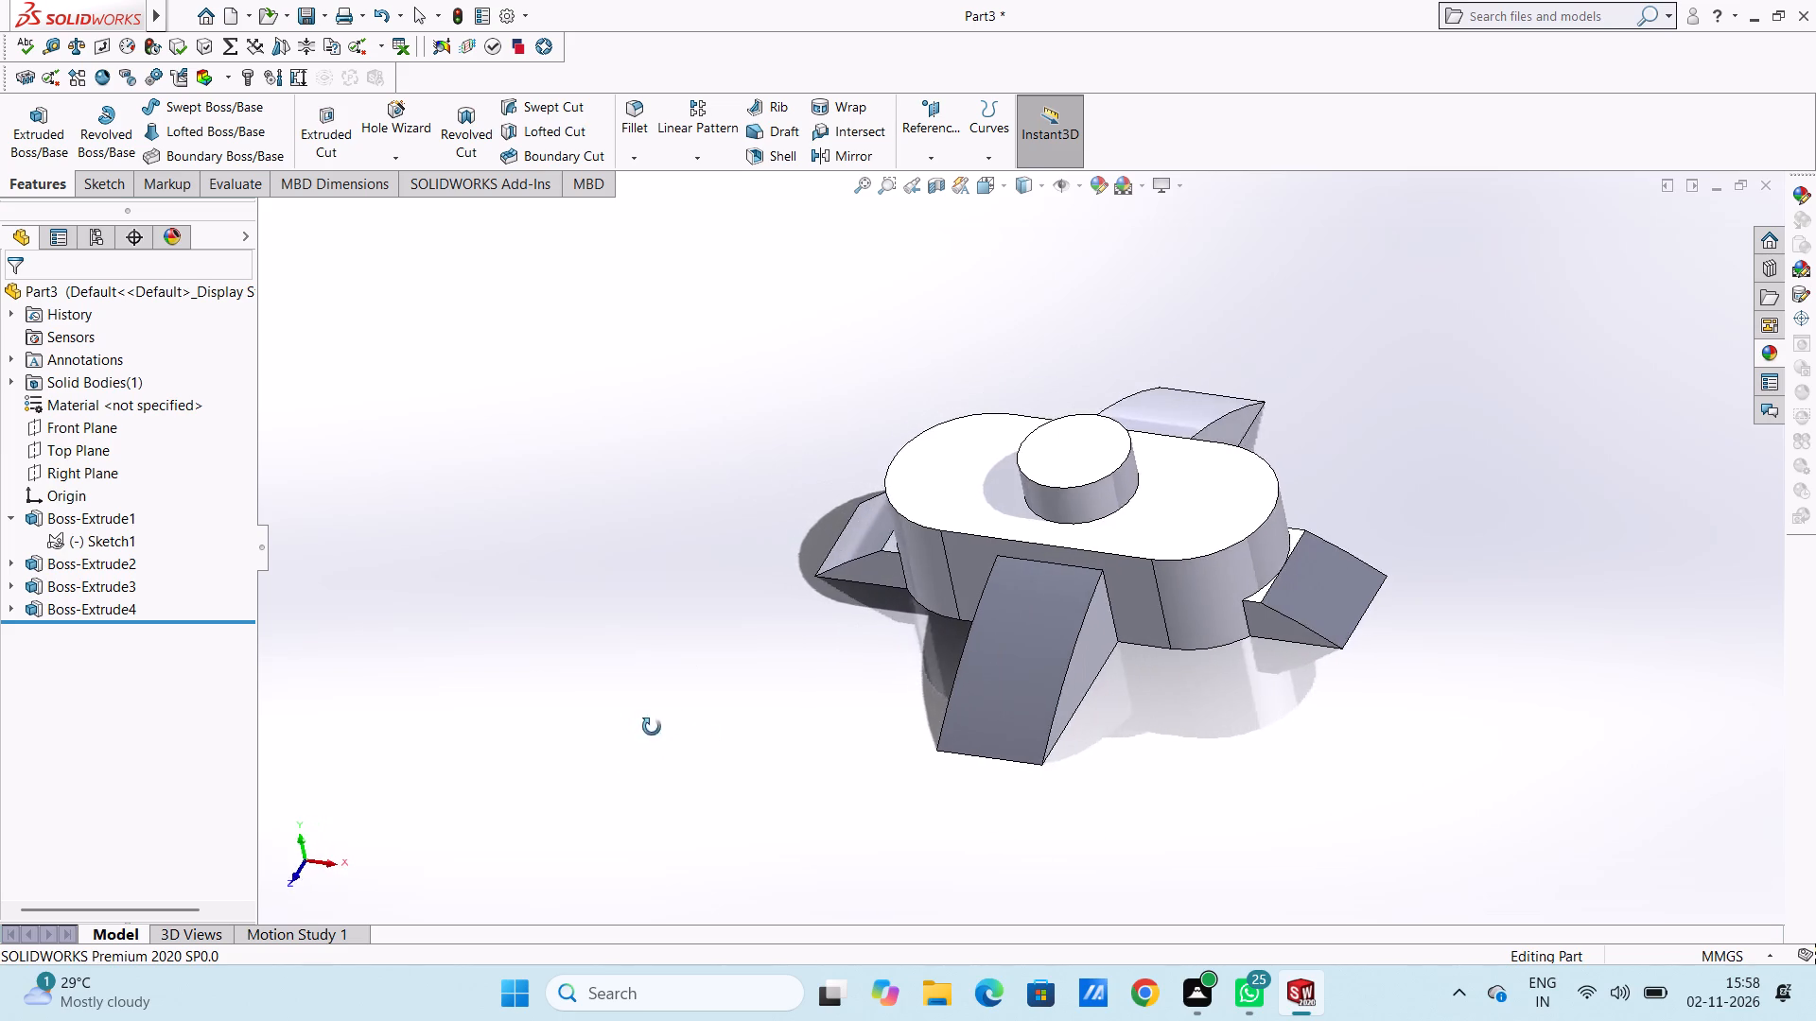
middle_click_drag(652, 727, 761, 634)
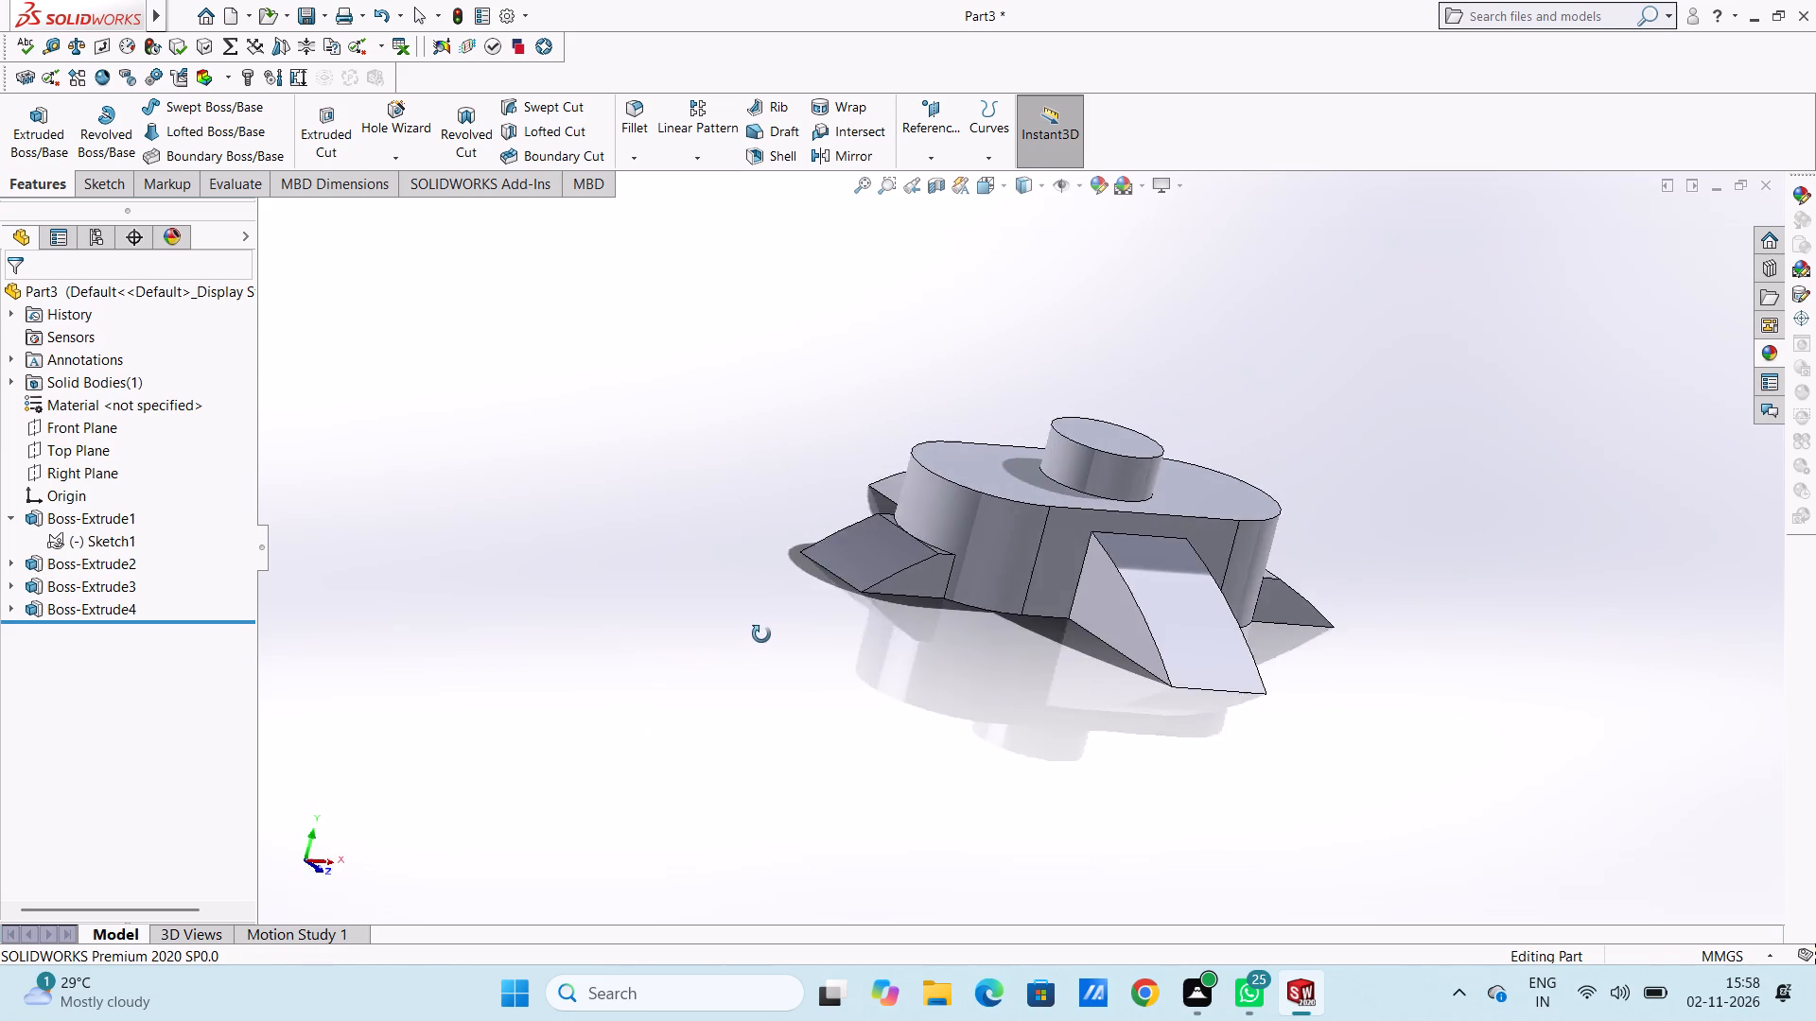
middle_click_drag(761, 634, 716, 874)
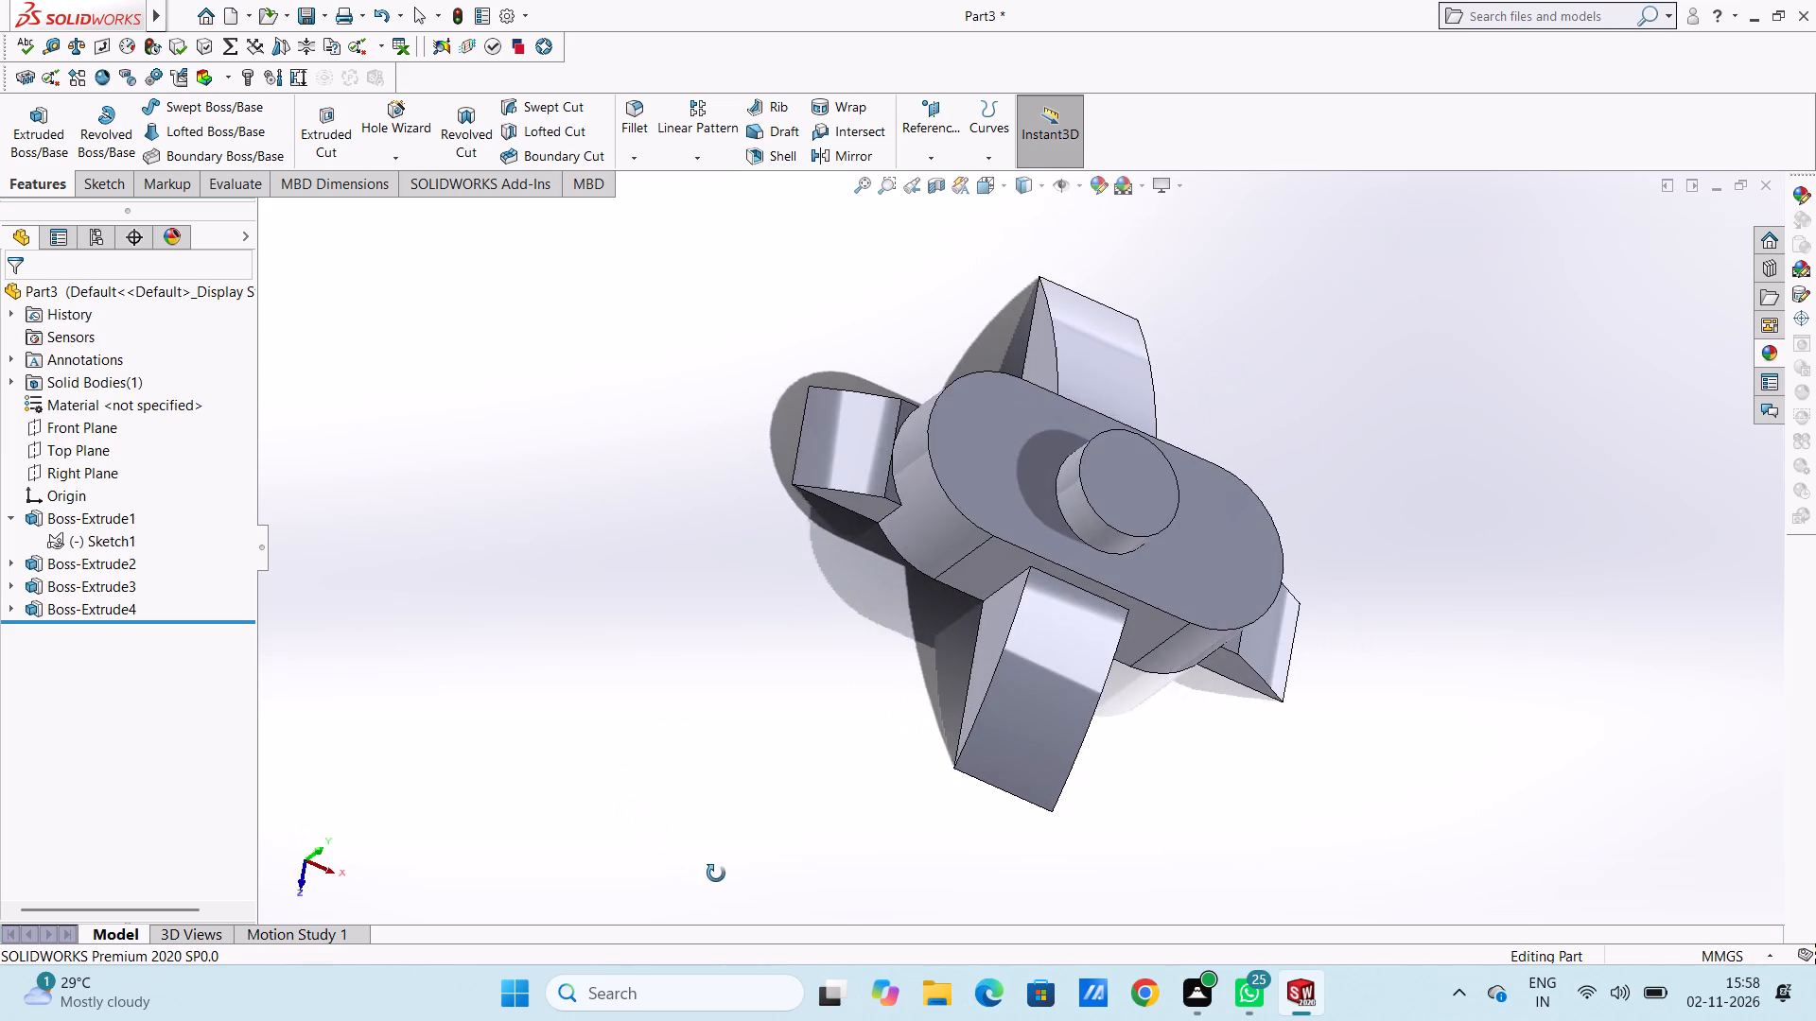
middle_click_drag(716, 874, 654, 764)
middle_click_drag(662, 684, 730, 653)
middle_click_drag(638, 750, 595, 614)
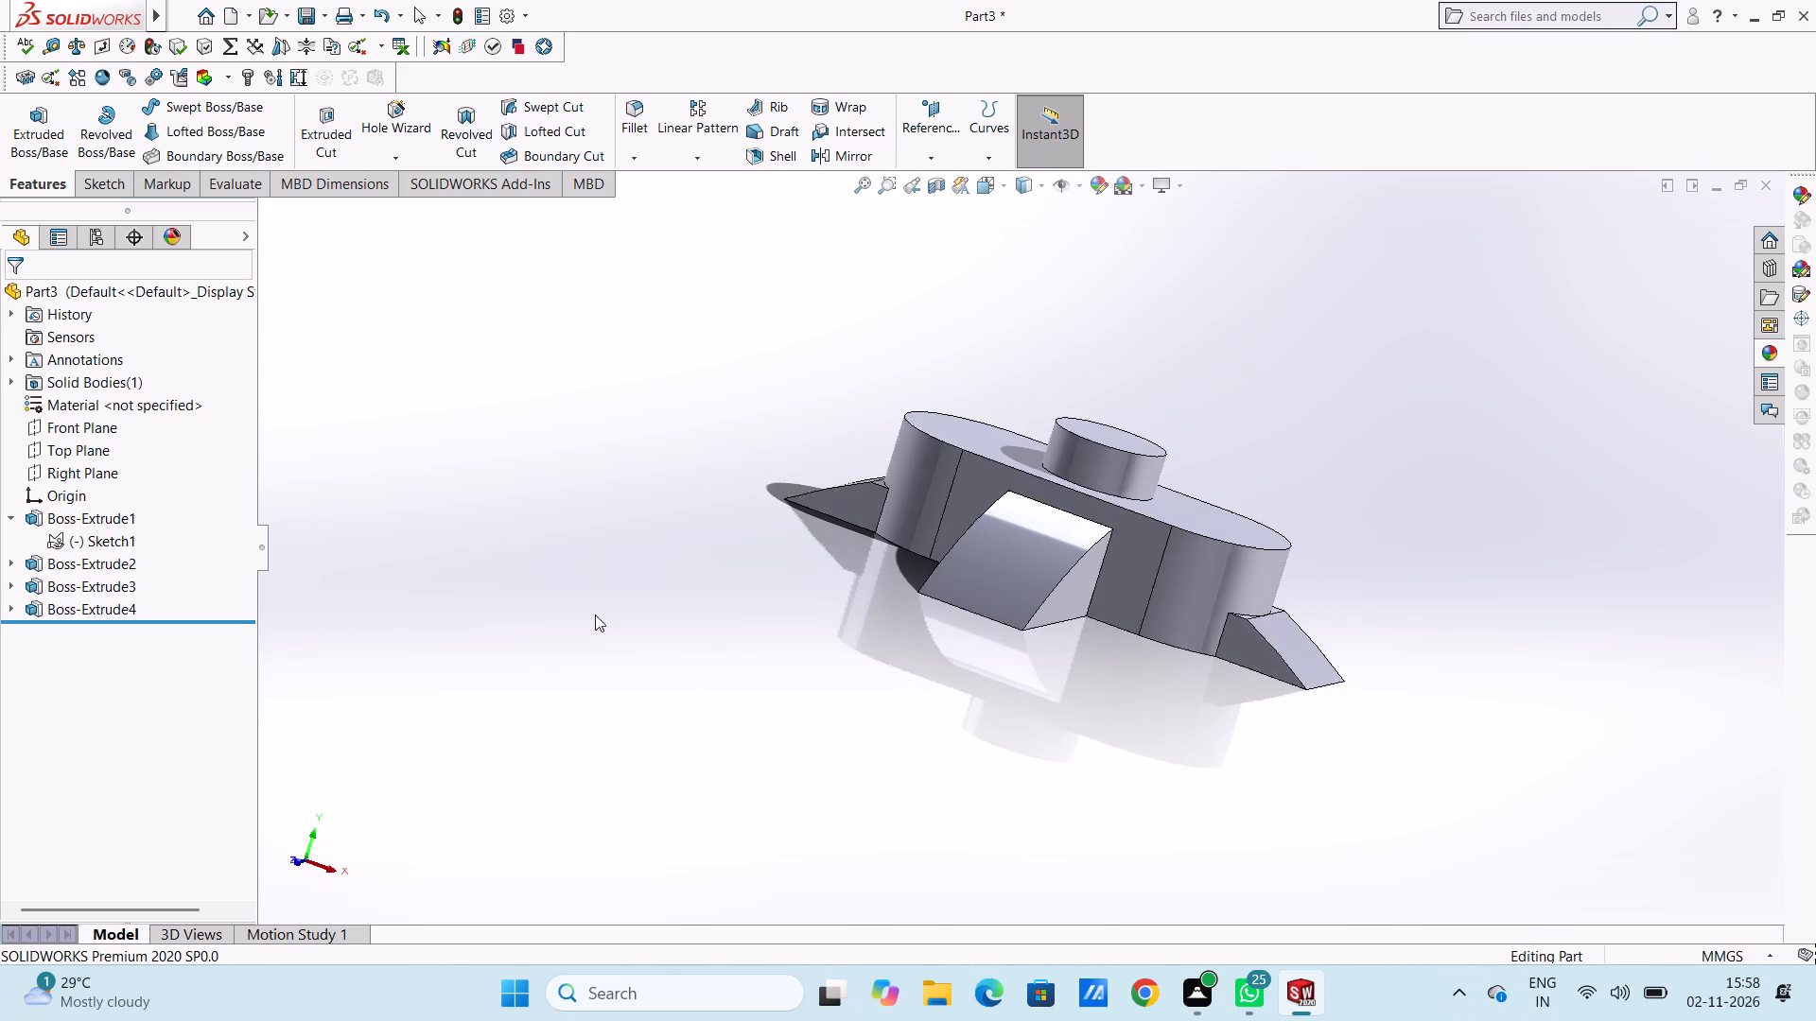
middle_click_drag(622, 732, 635, 729)
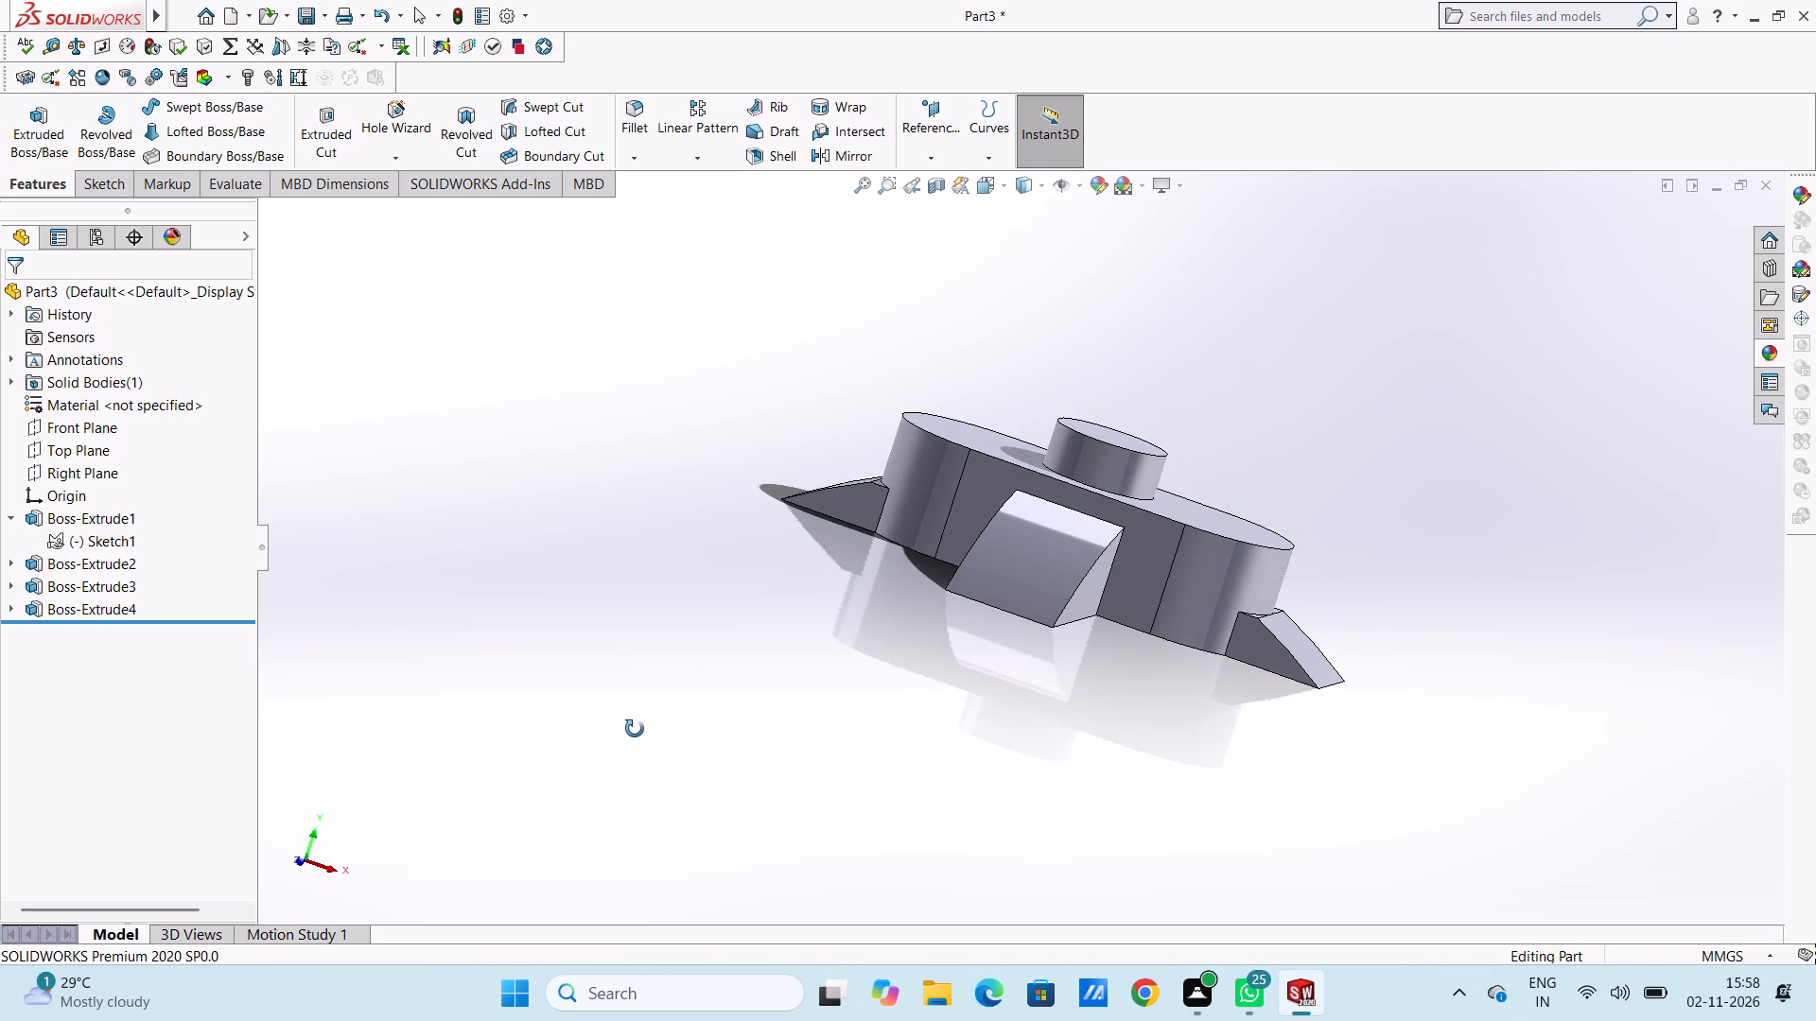
middle_click_drag(635, 729, 699, 733)
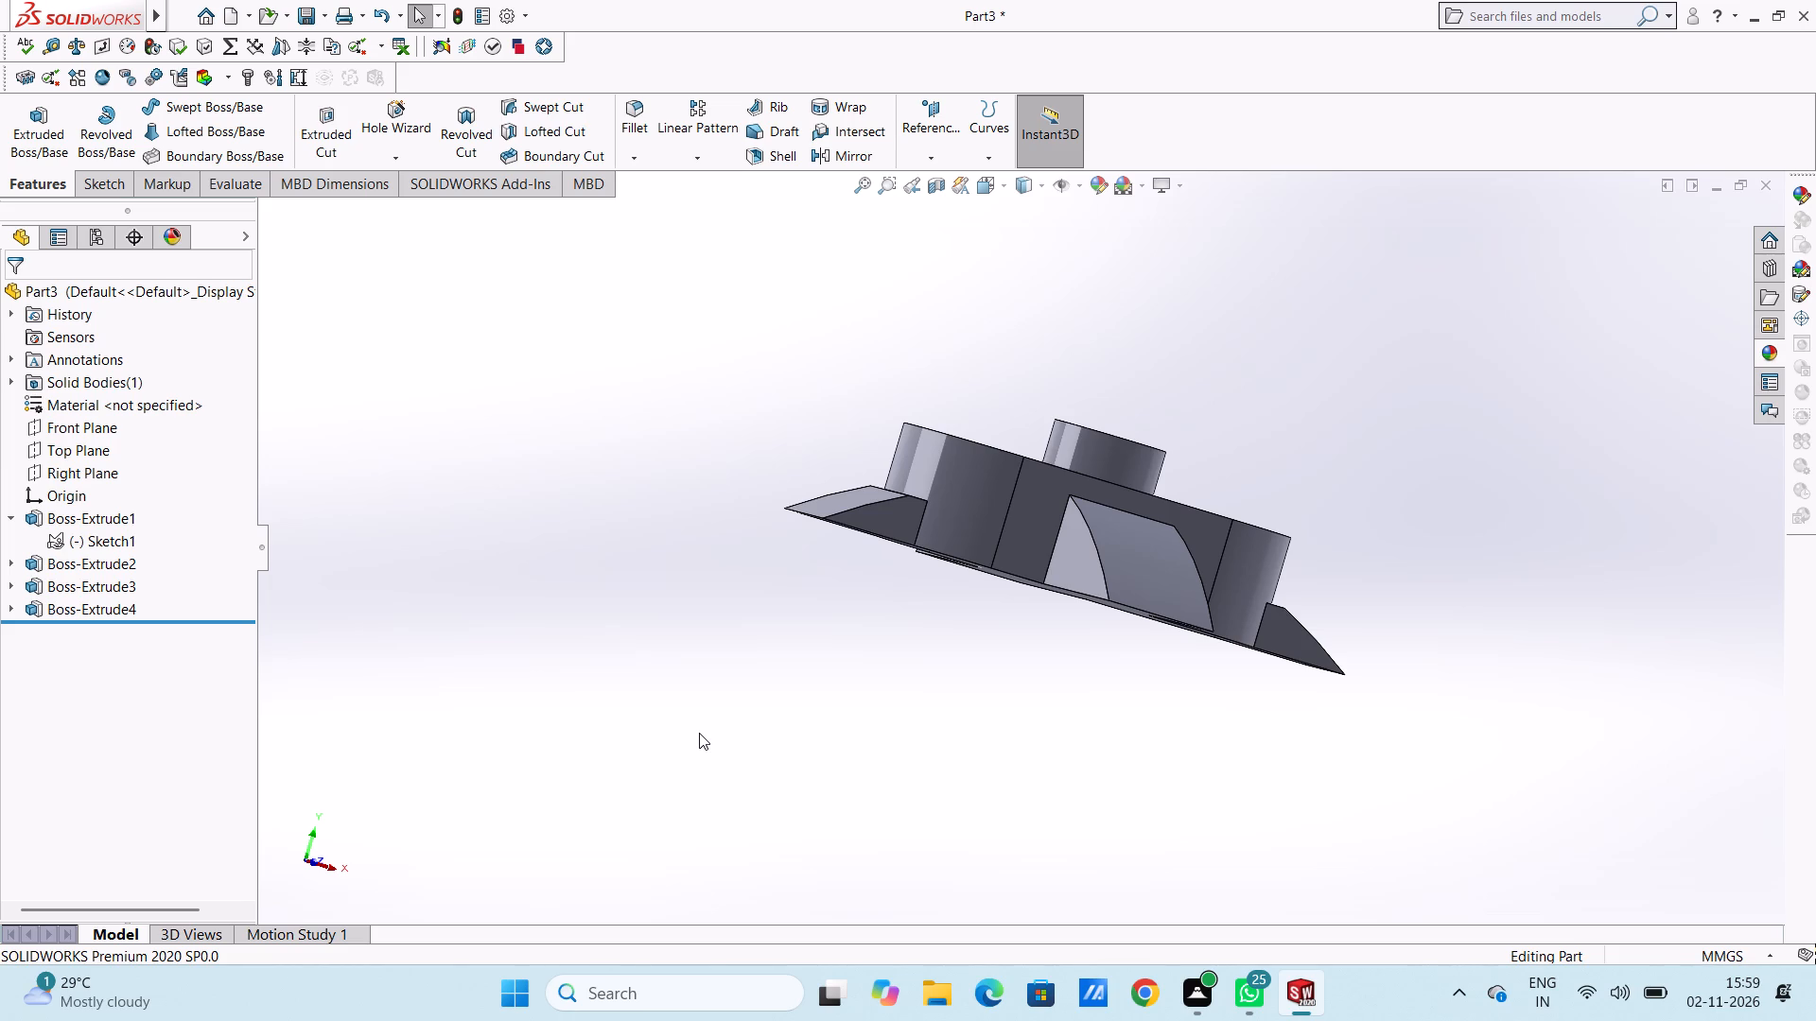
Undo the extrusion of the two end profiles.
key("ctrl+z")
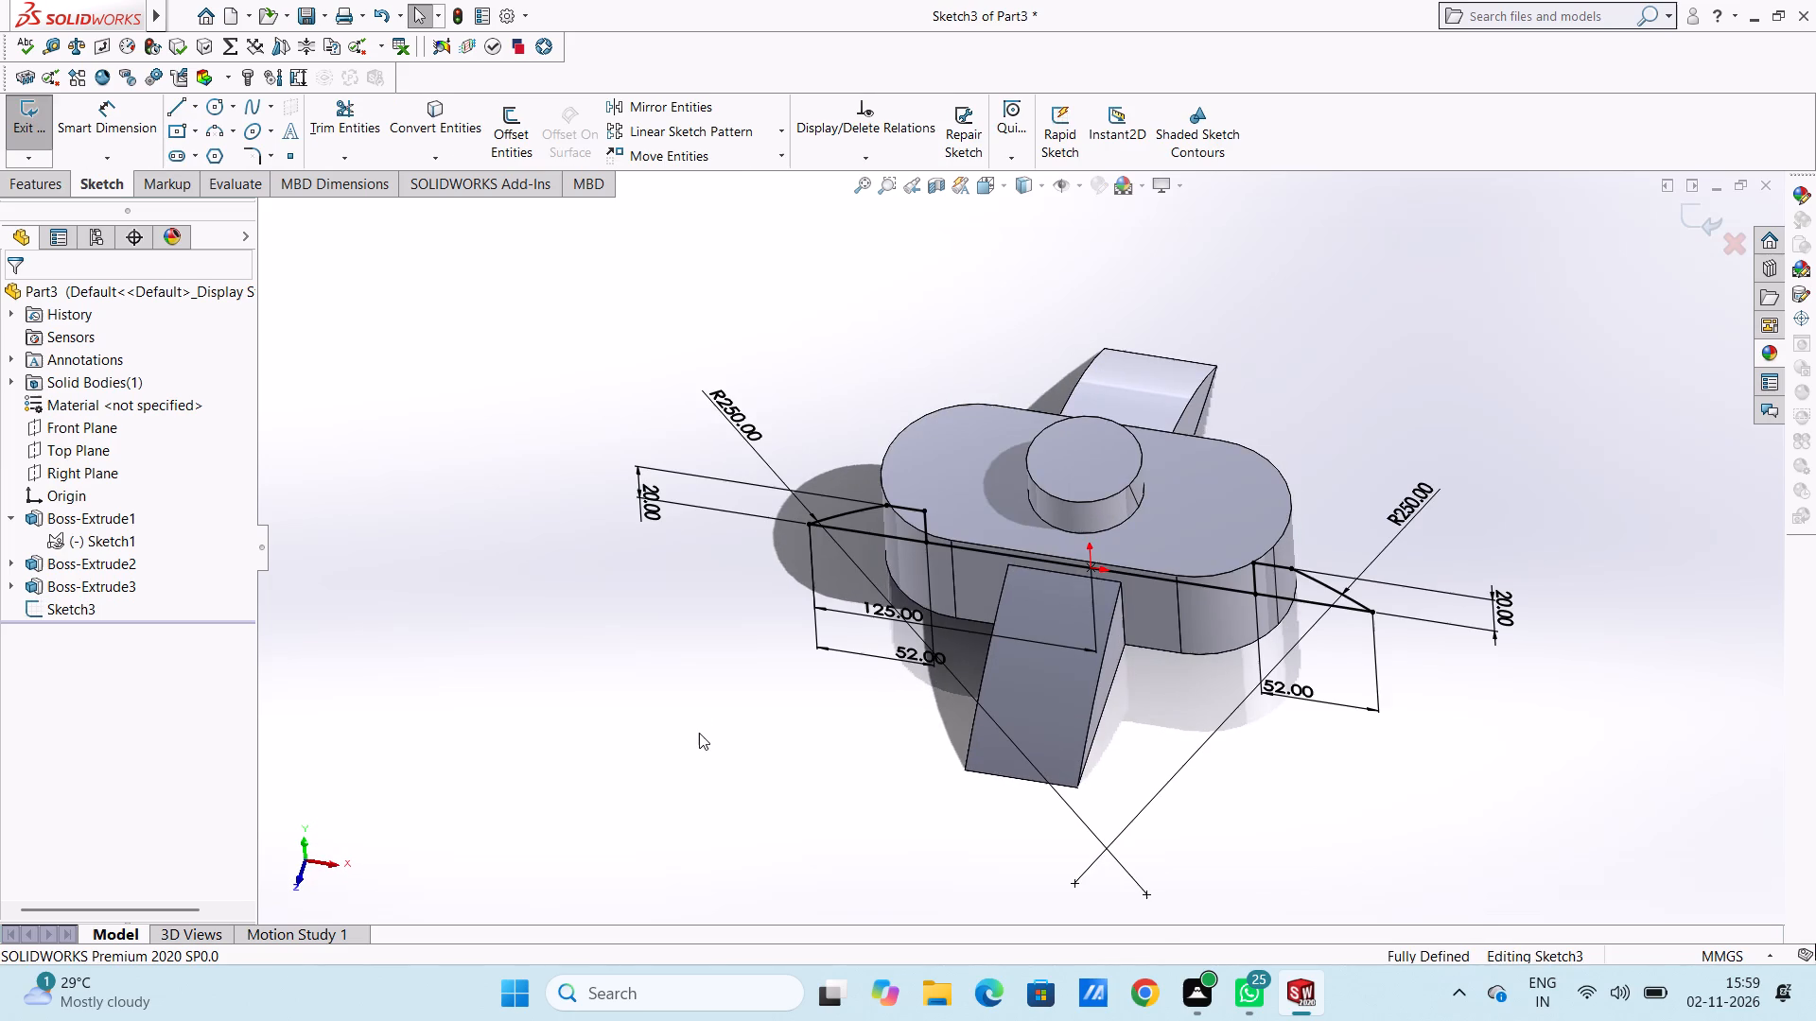
Trim away the arc and the short horizontal top line of both end profiles in the sketch.
key("ctrl+1")
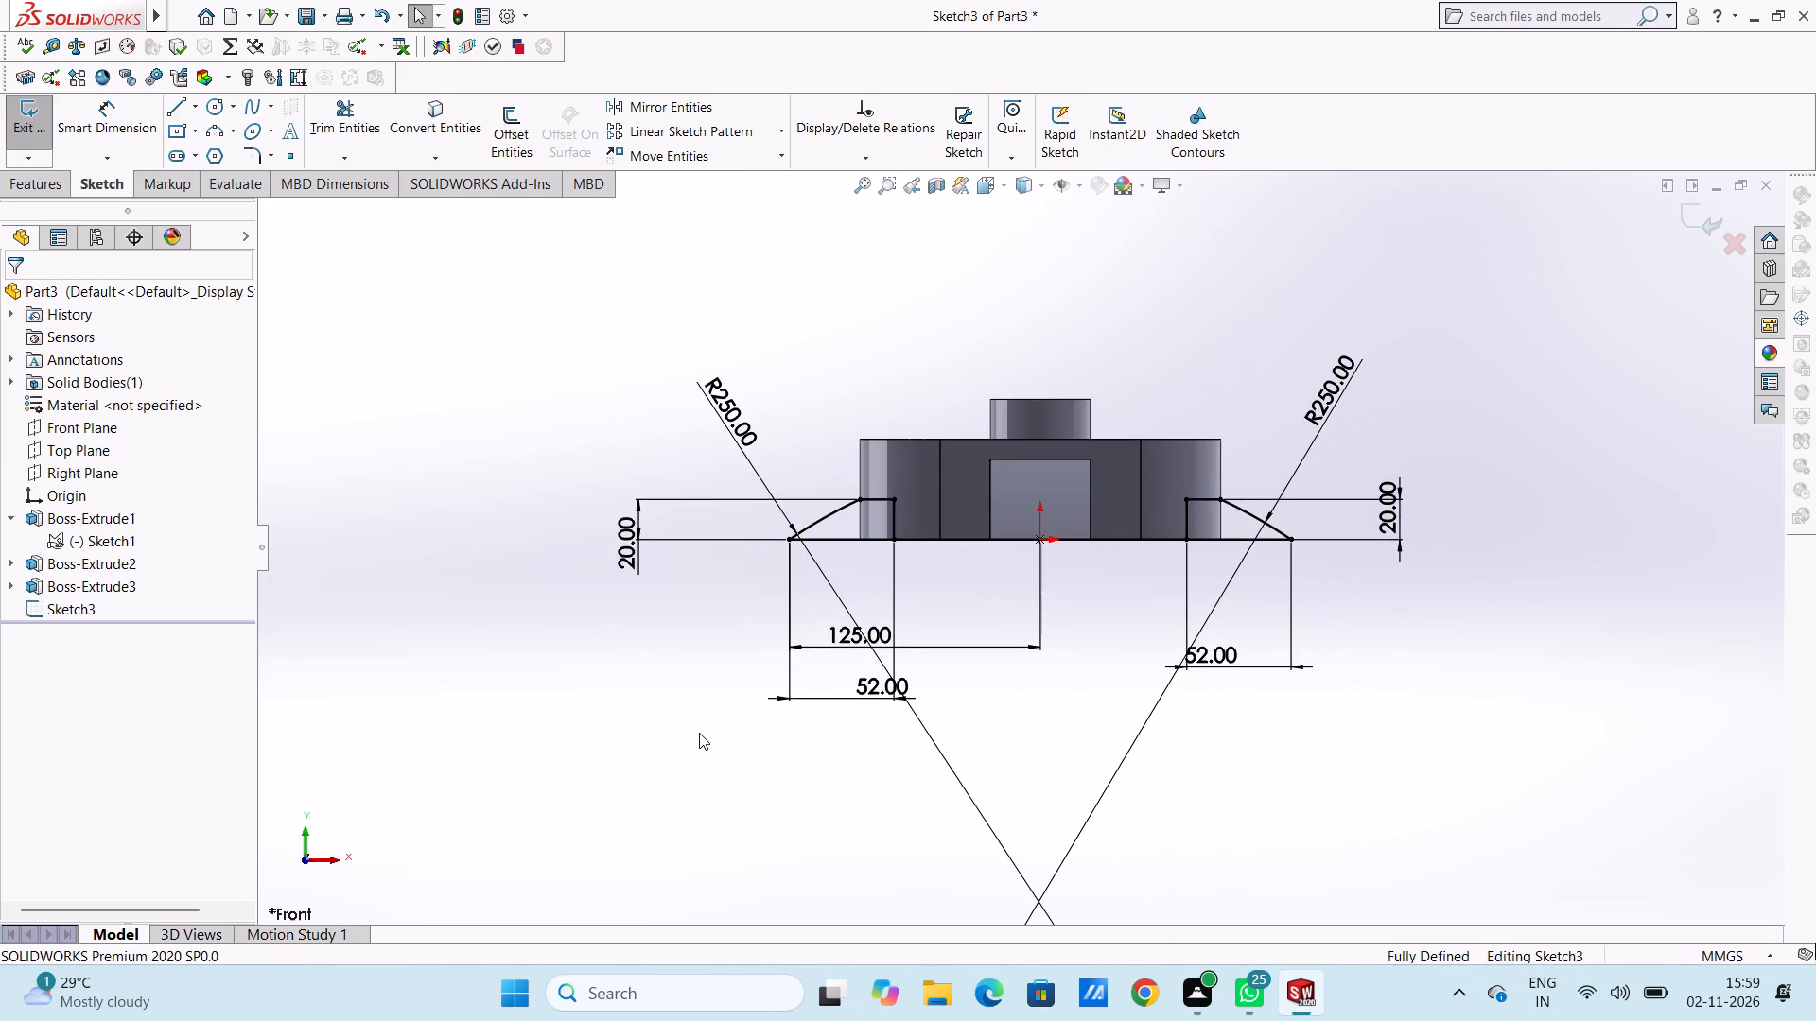
scroll(910, 542, "down", 4)
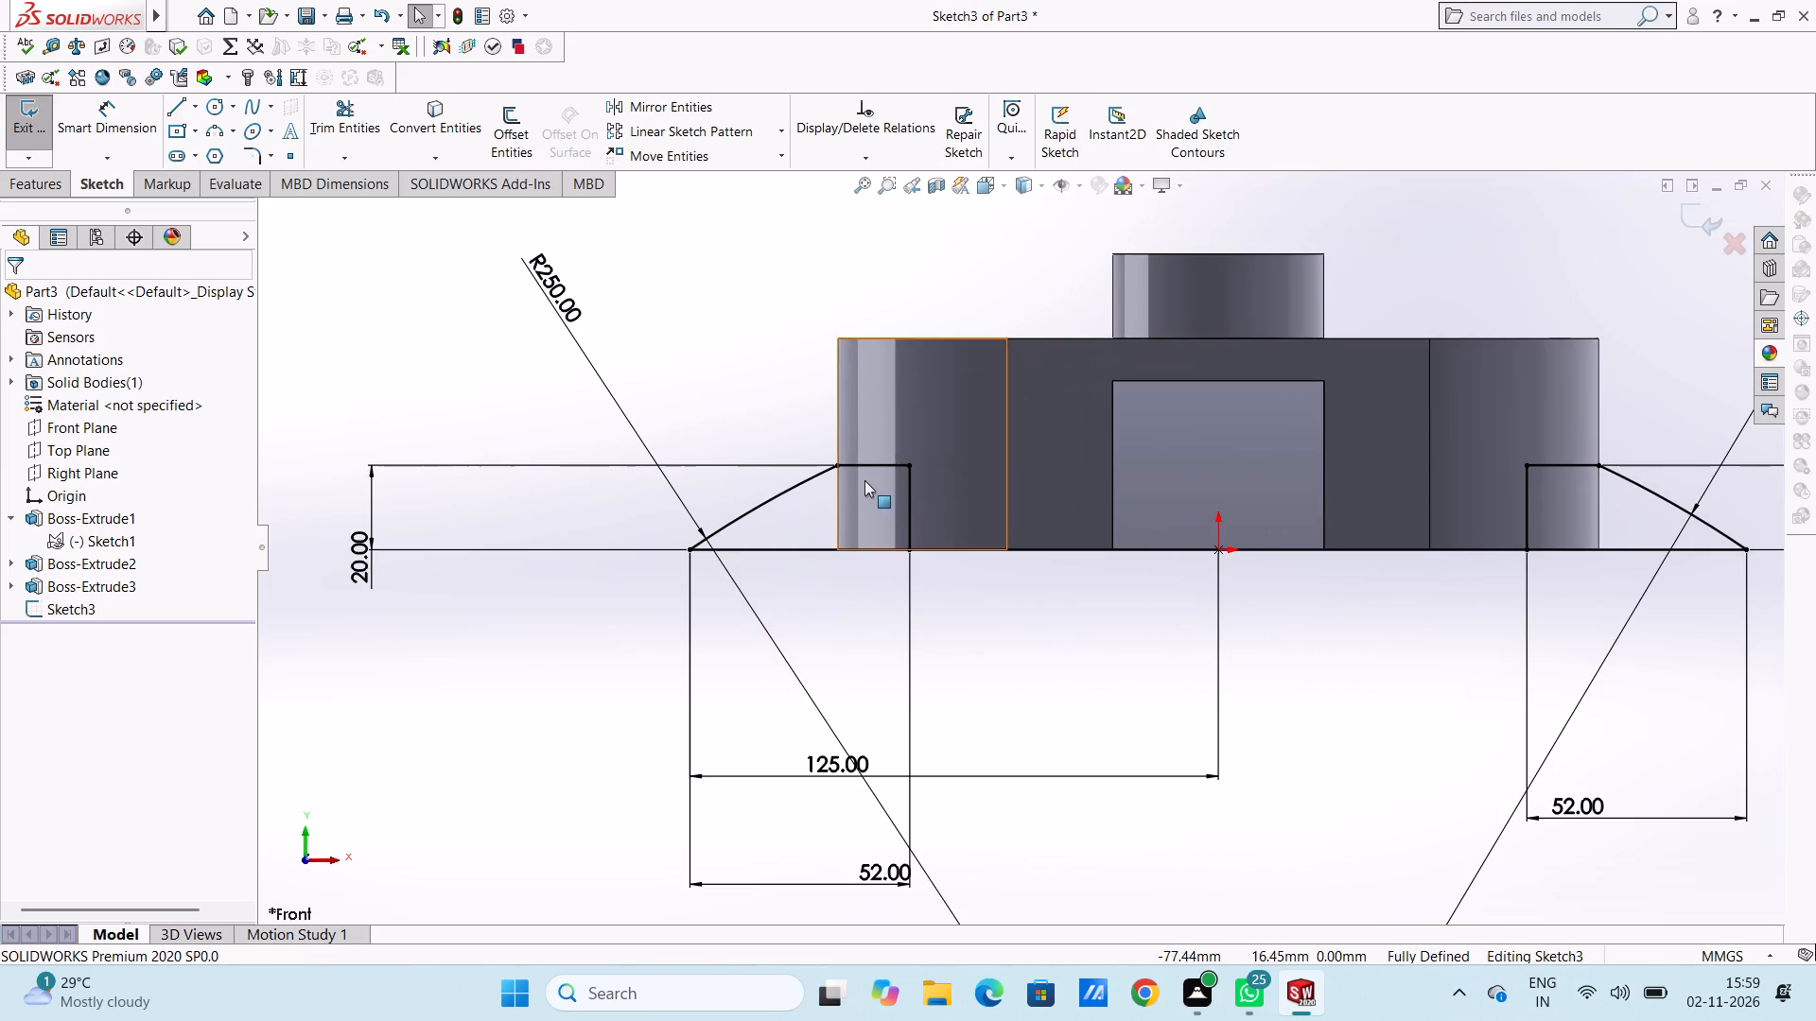
left_click(348, 115)
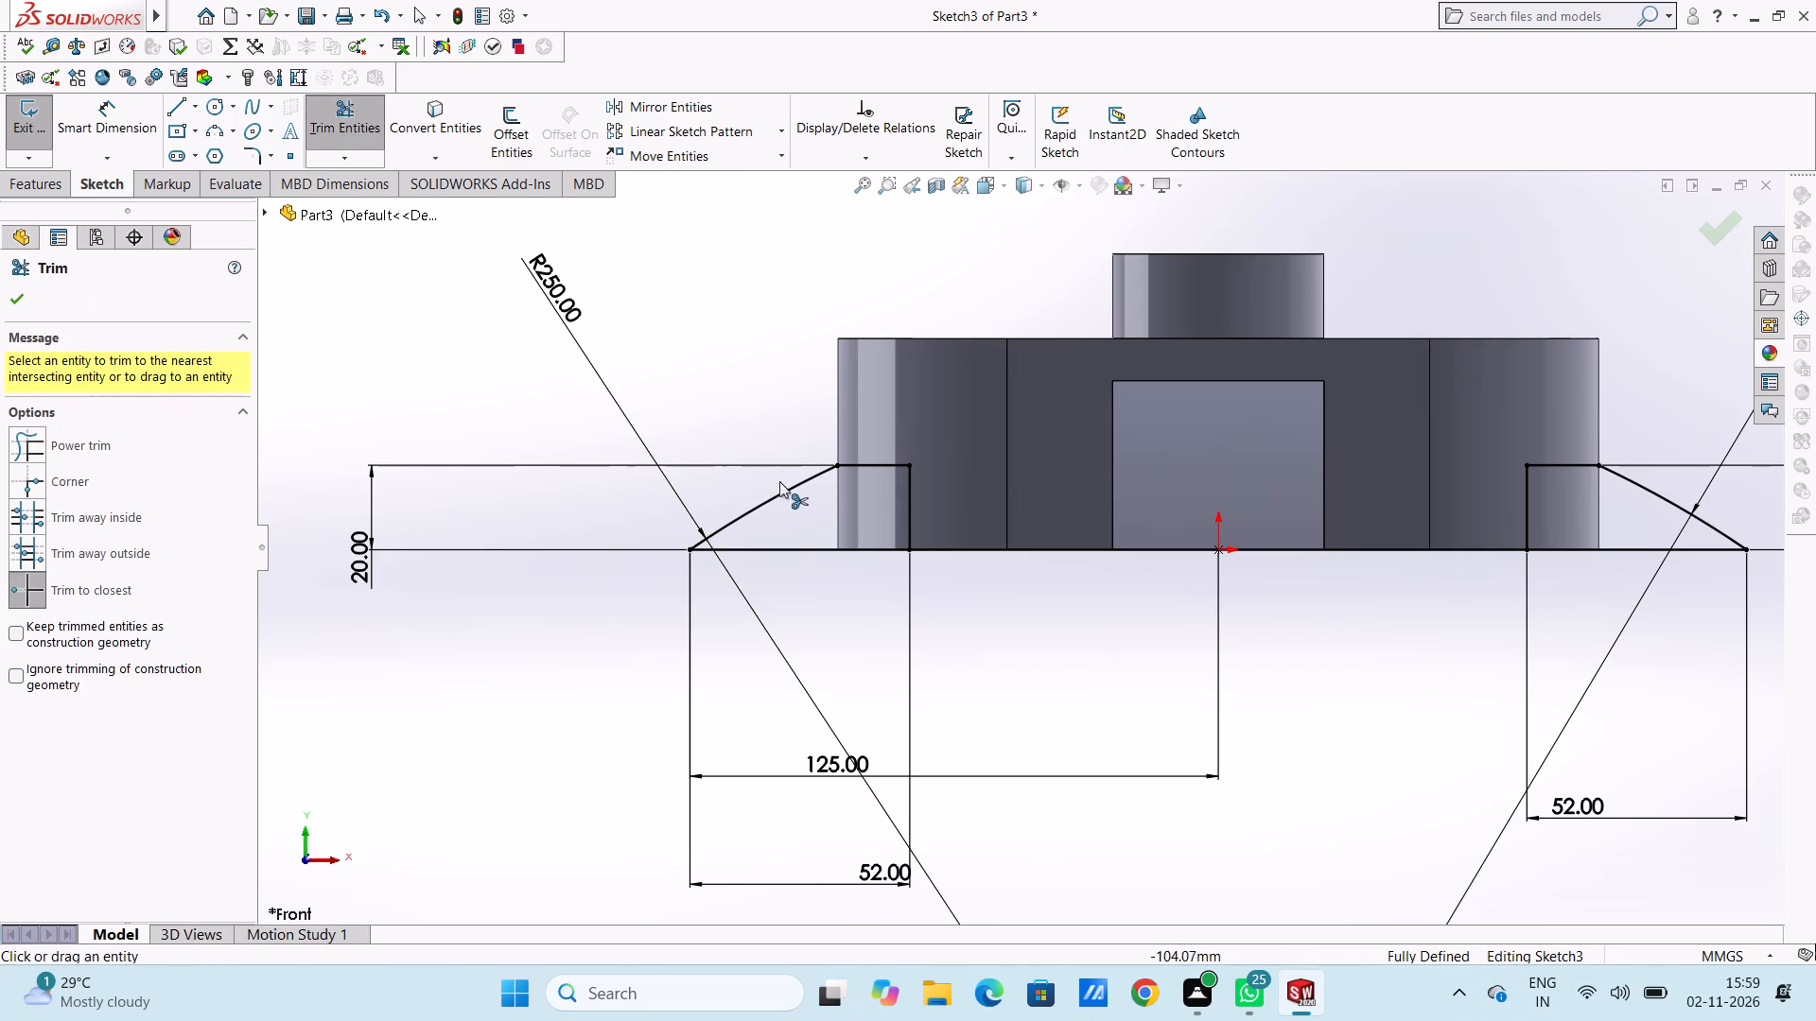
left_click(782, 493)
left_click(864, 466)
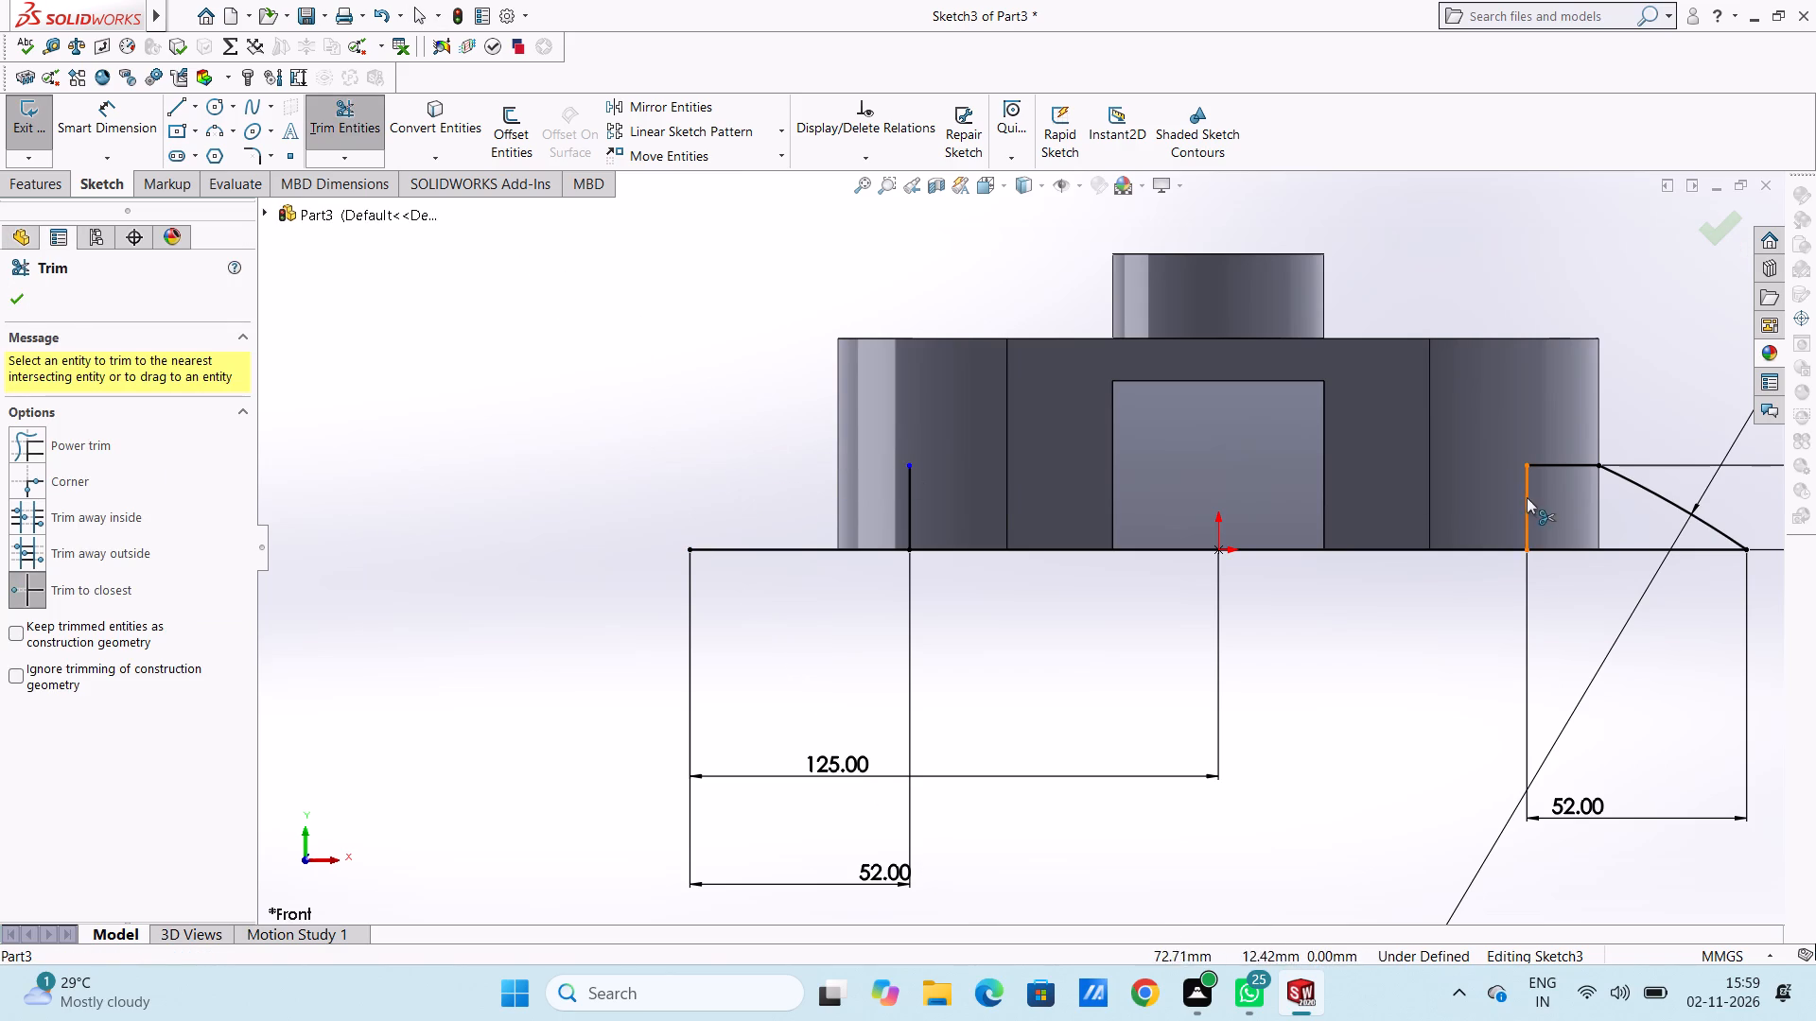
left_click(1551, 465)
left_click(1615, 468)
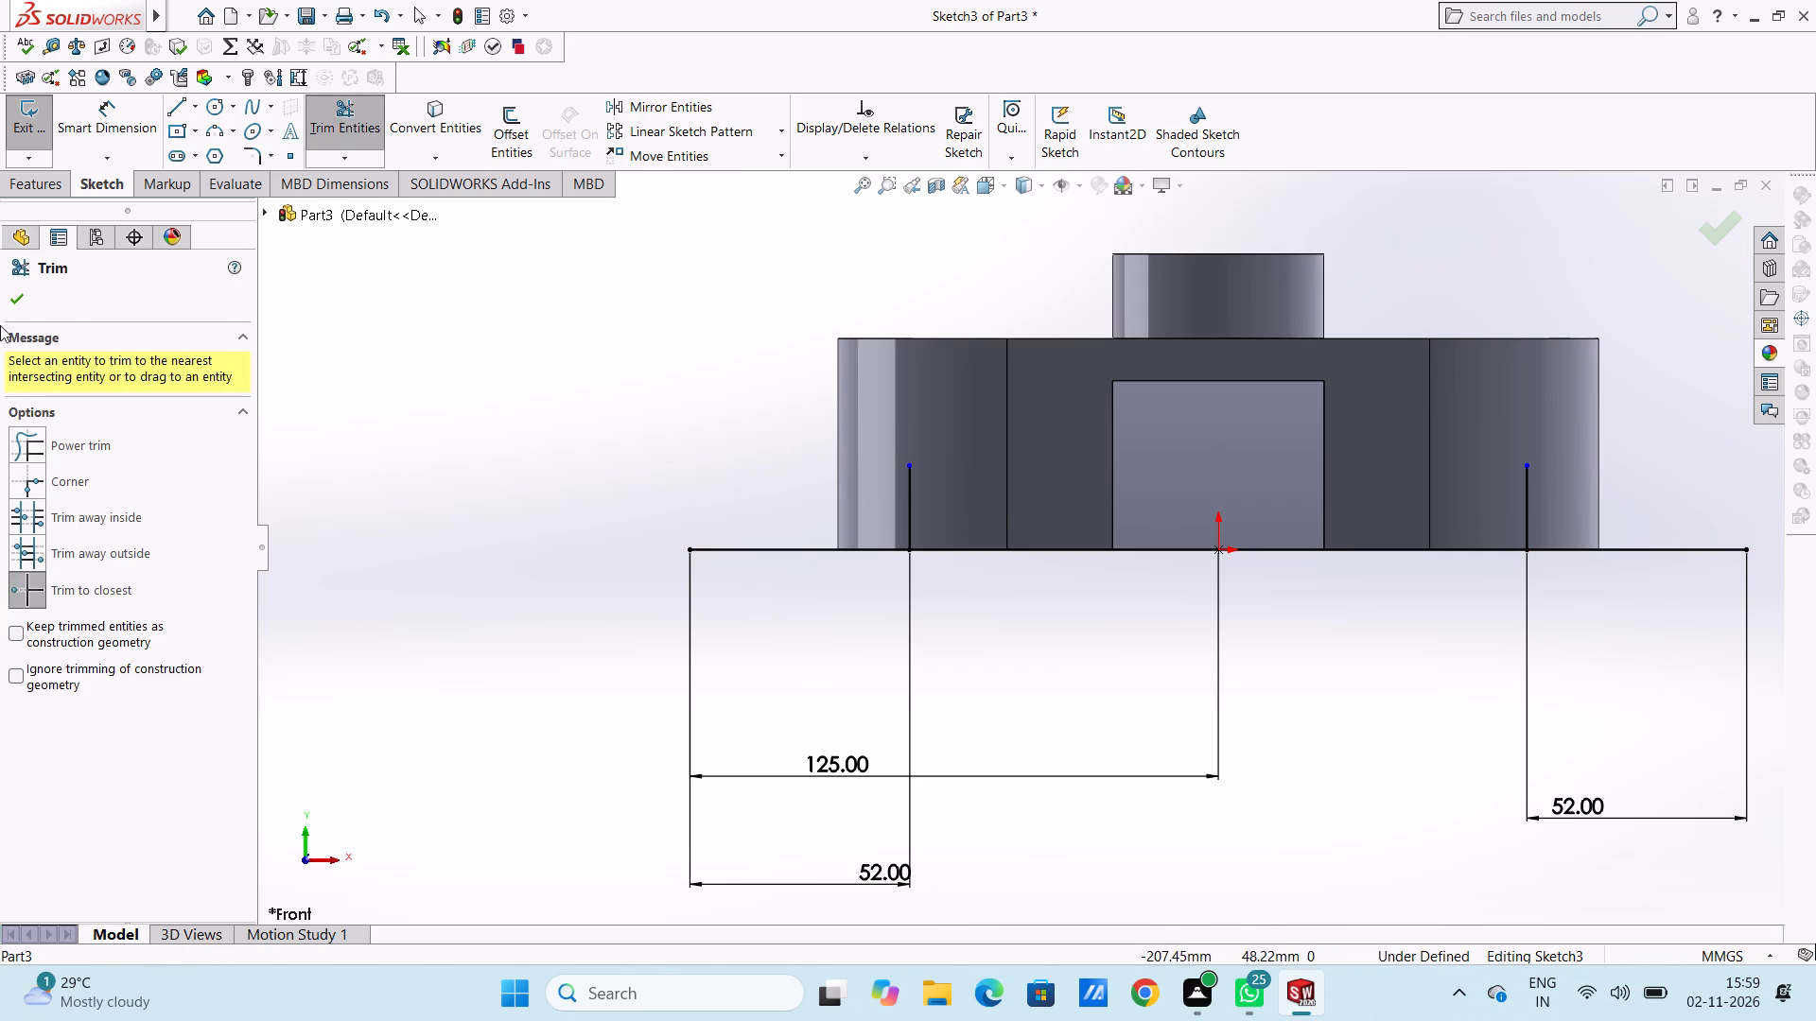
left_click(7, 298)
left_click(438, 382)
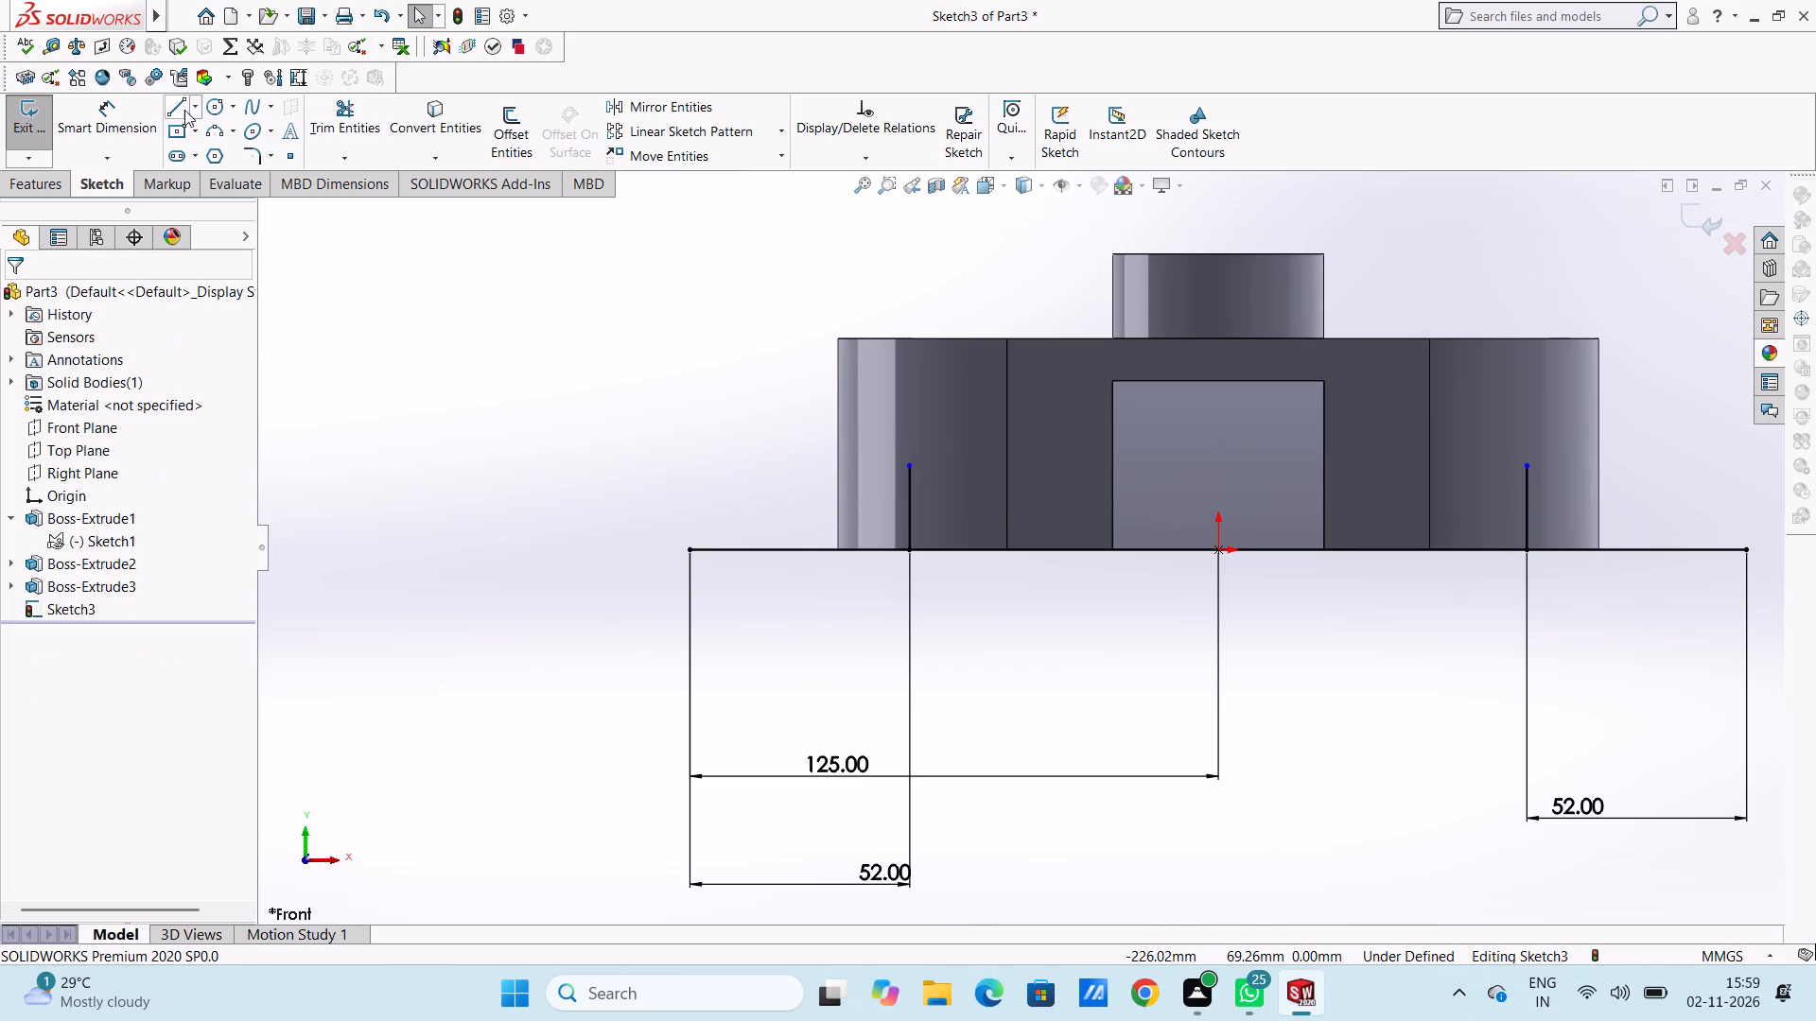
Draw a 15 mm horizontal line outward from the top of the left end profile's vertical line.
left_click(175, 102)
left_click(909, 466)
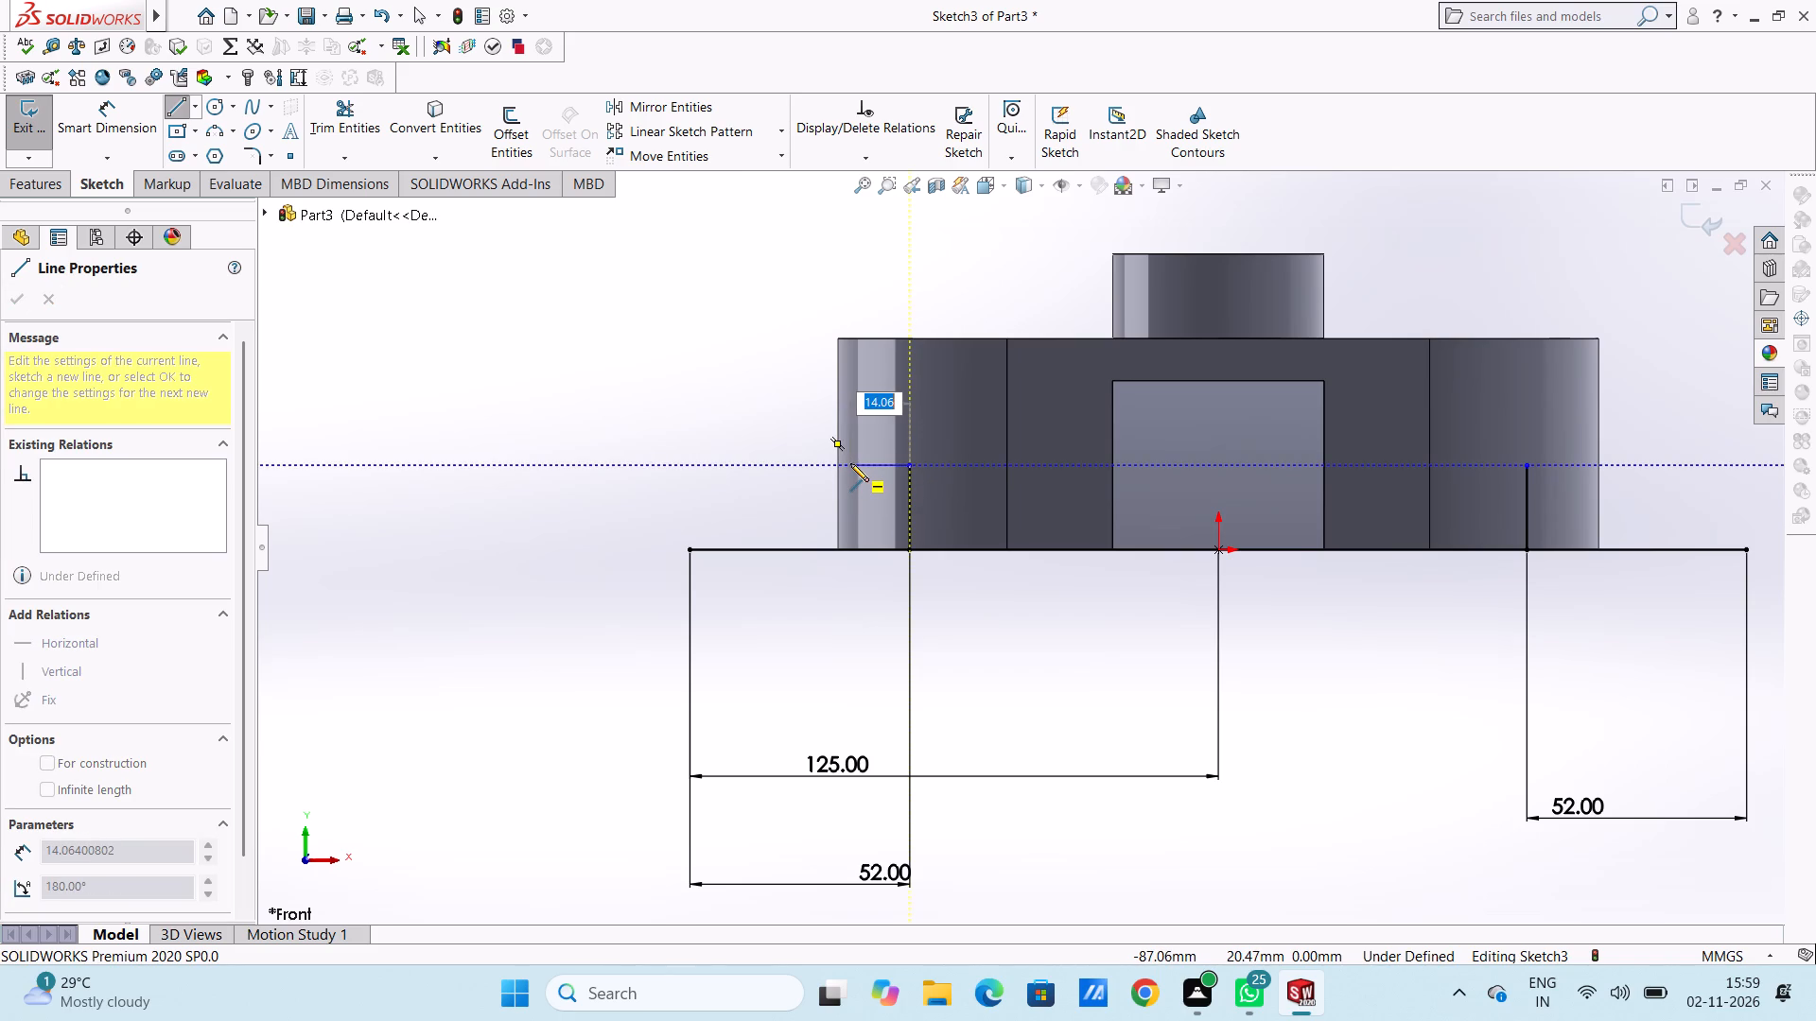
type("15")
key("Return")
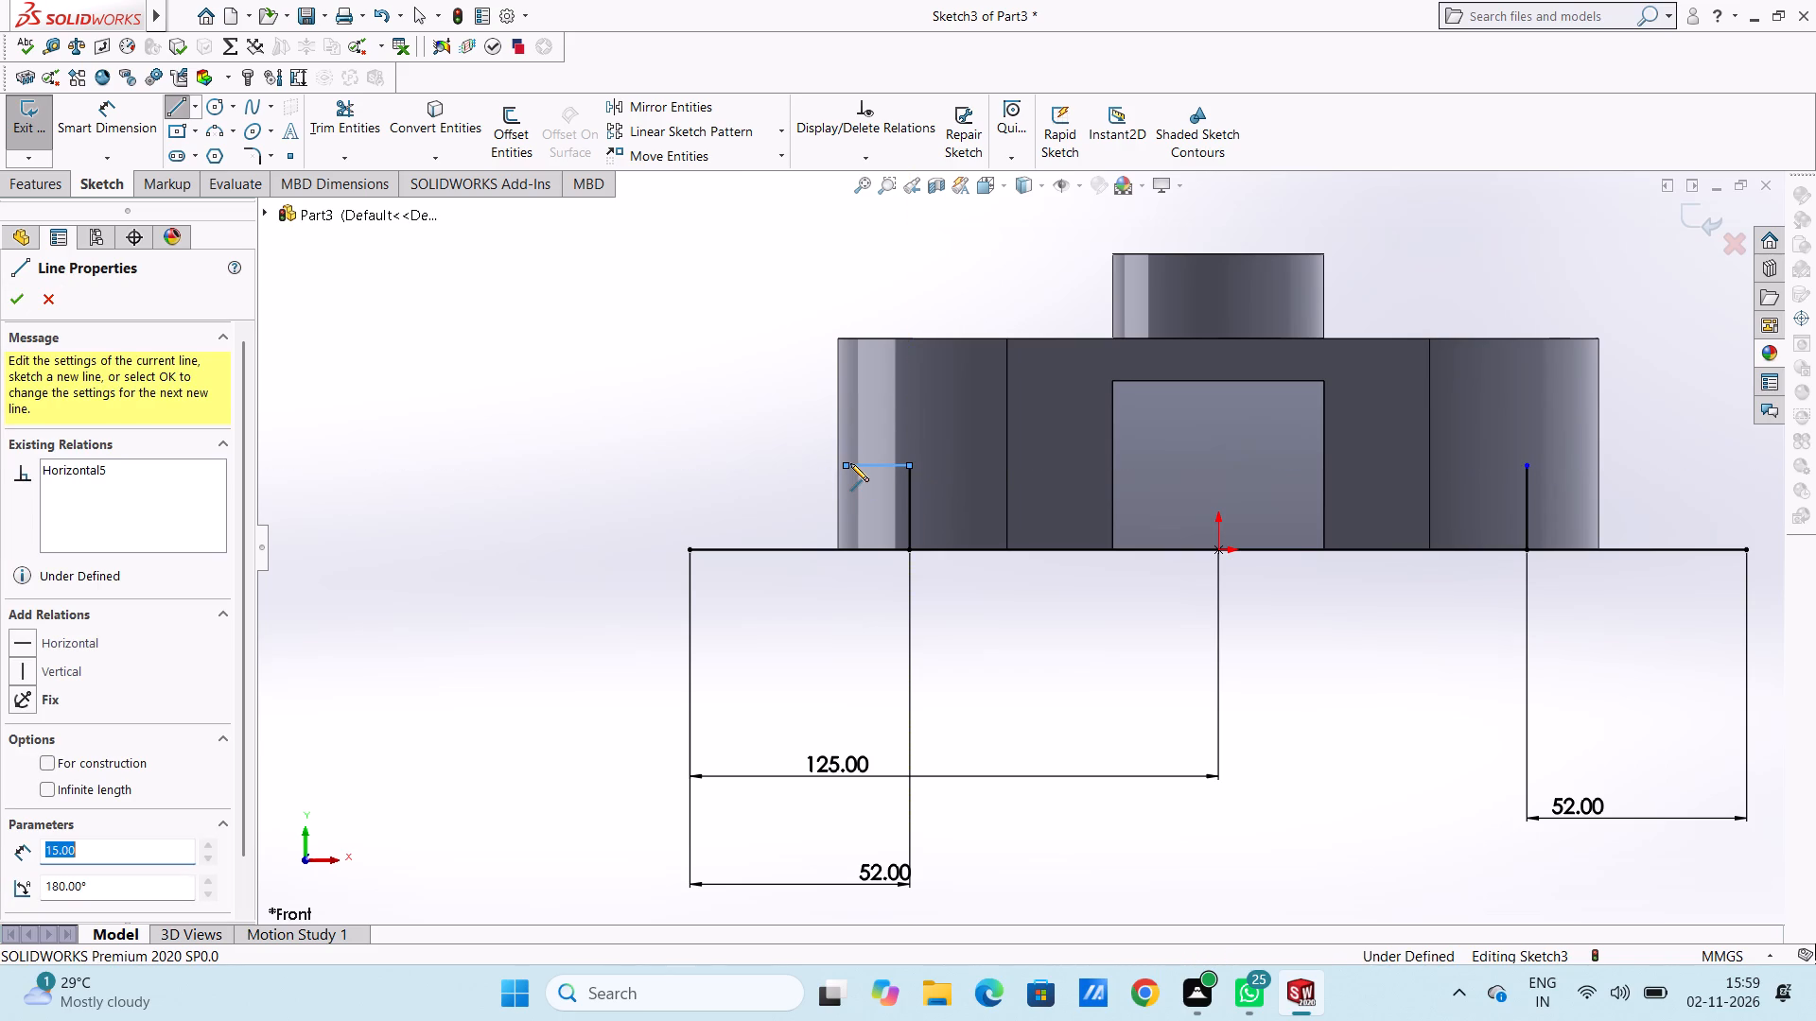
right_click(728, 320)
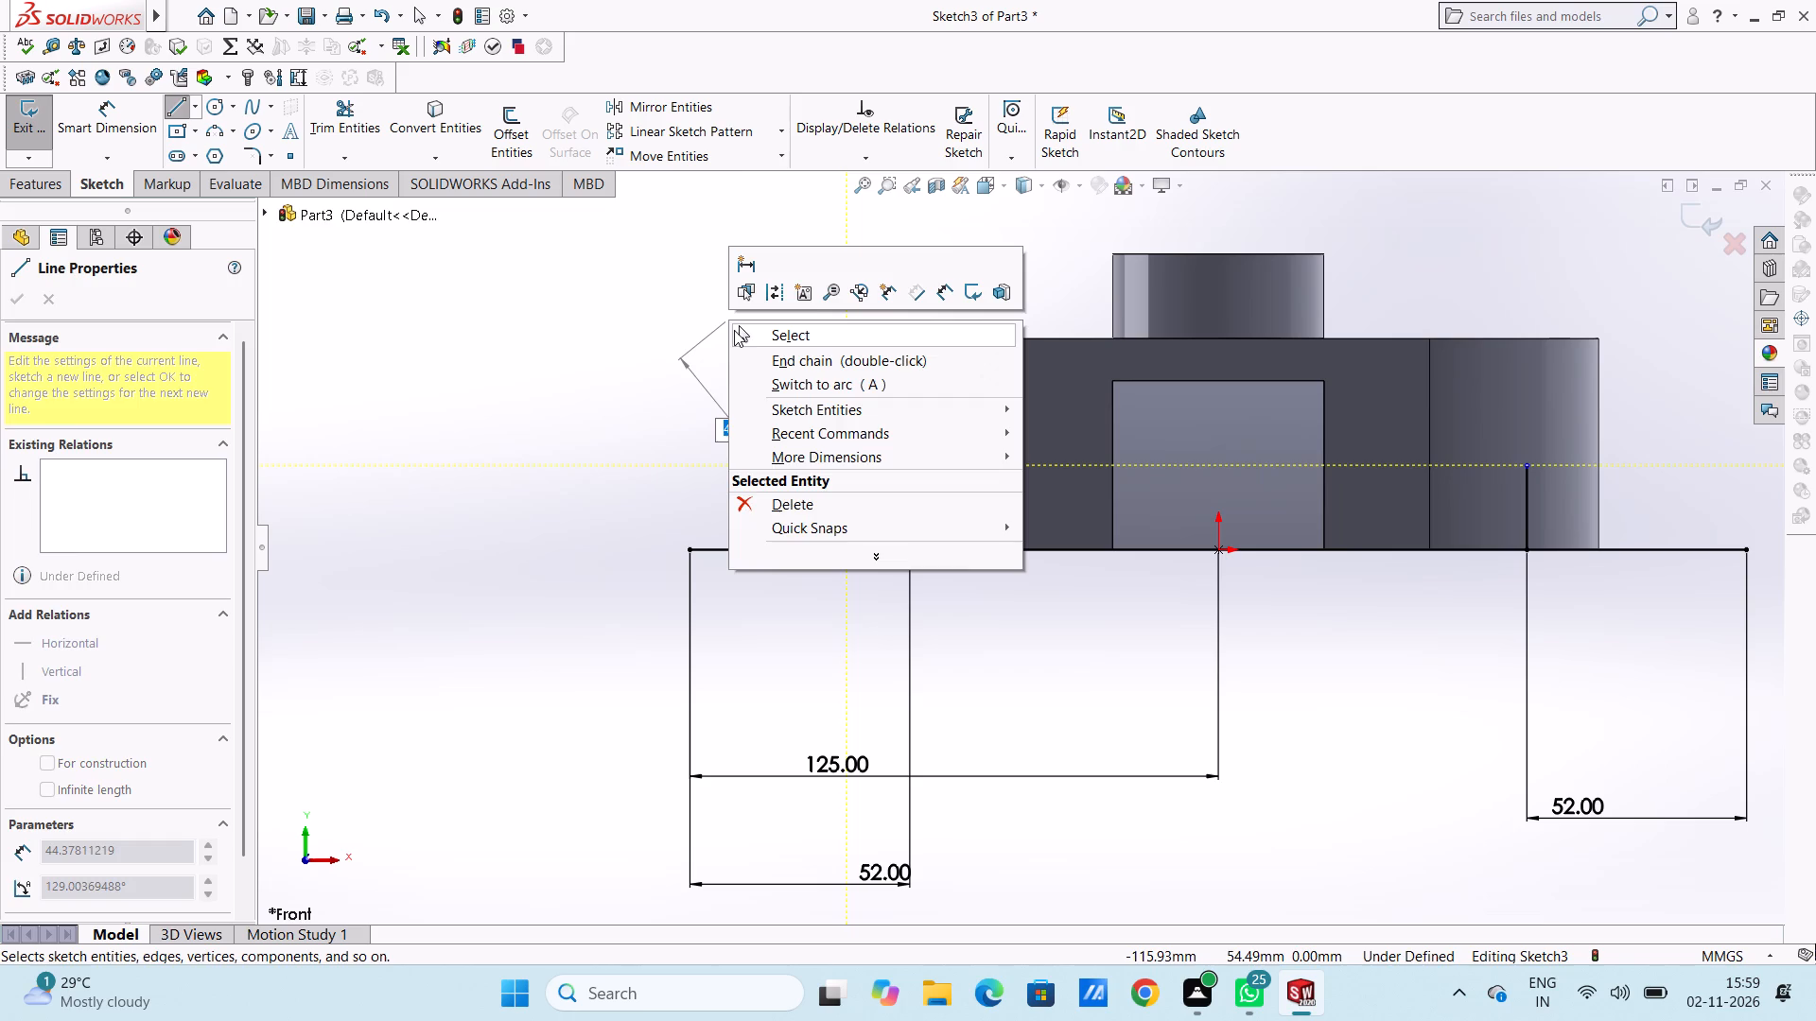
left_click(735, 330)
left_click(721, 344)
Draw a 14 mm horizontal line outward from the top of the right end profile's vertical line.
middle_click_drag(721, 347, 720, 544)
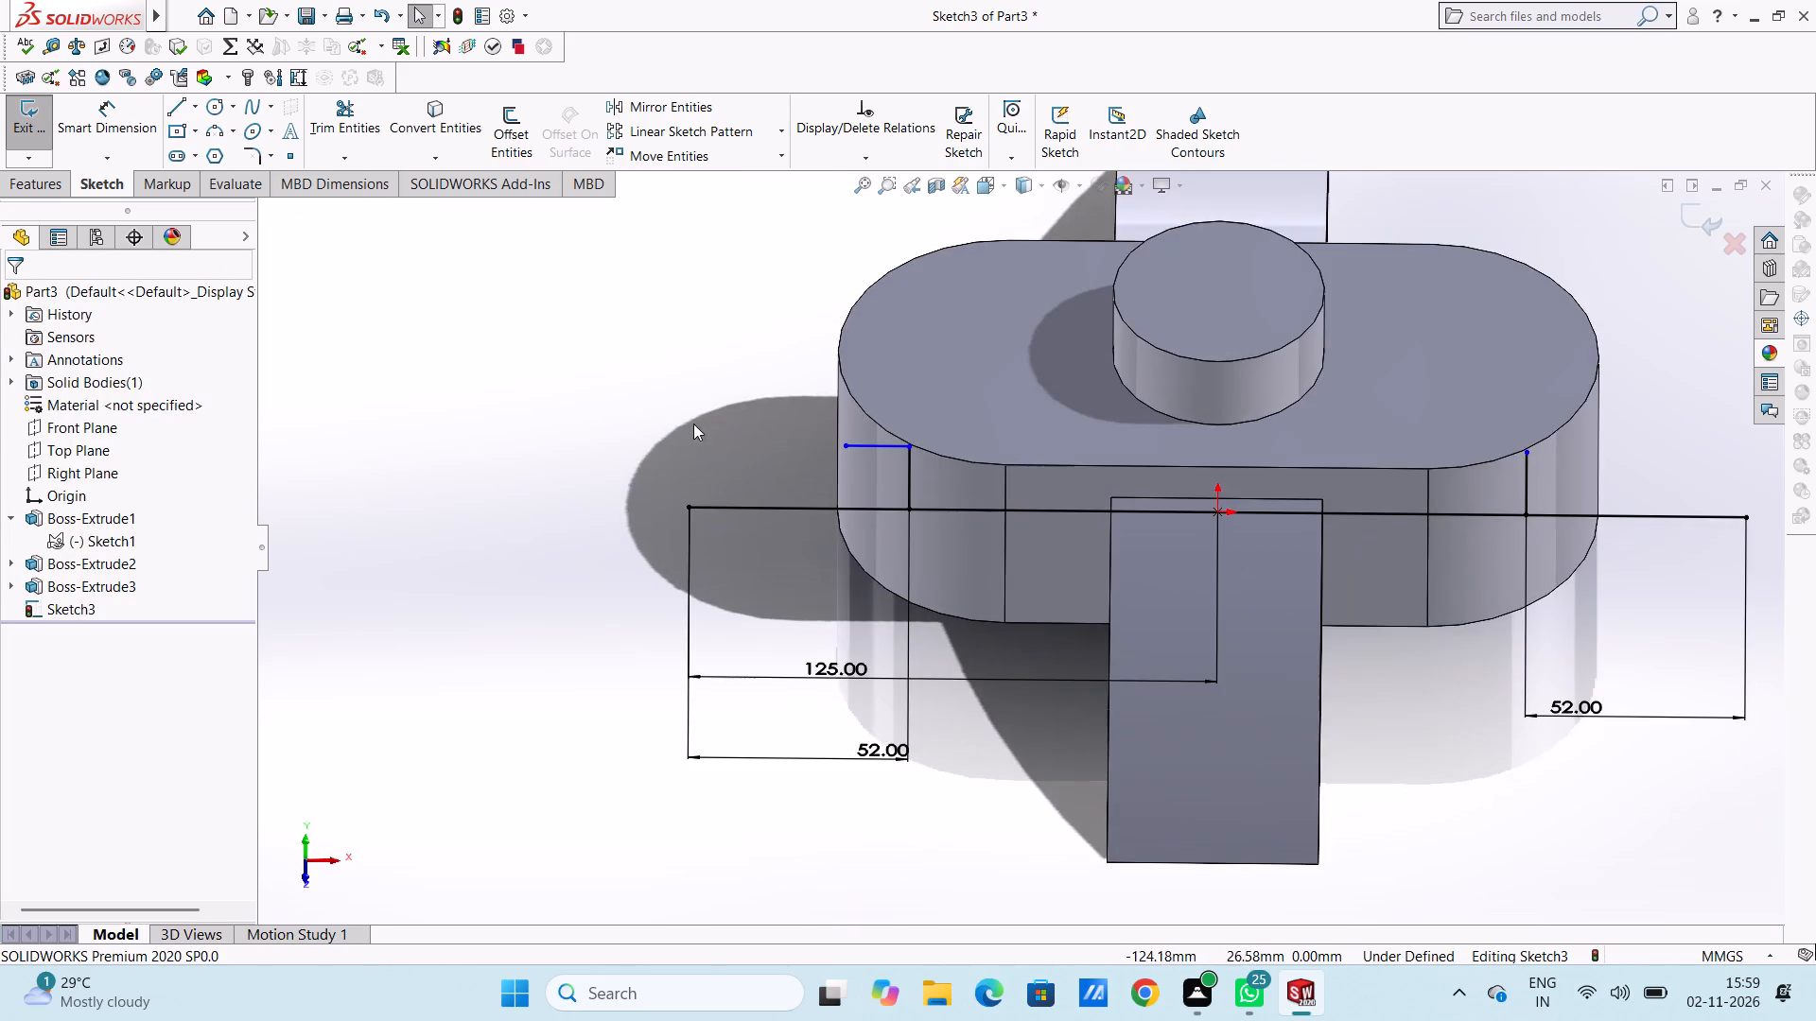
middle_click_drag(696, 439, 700, 676)
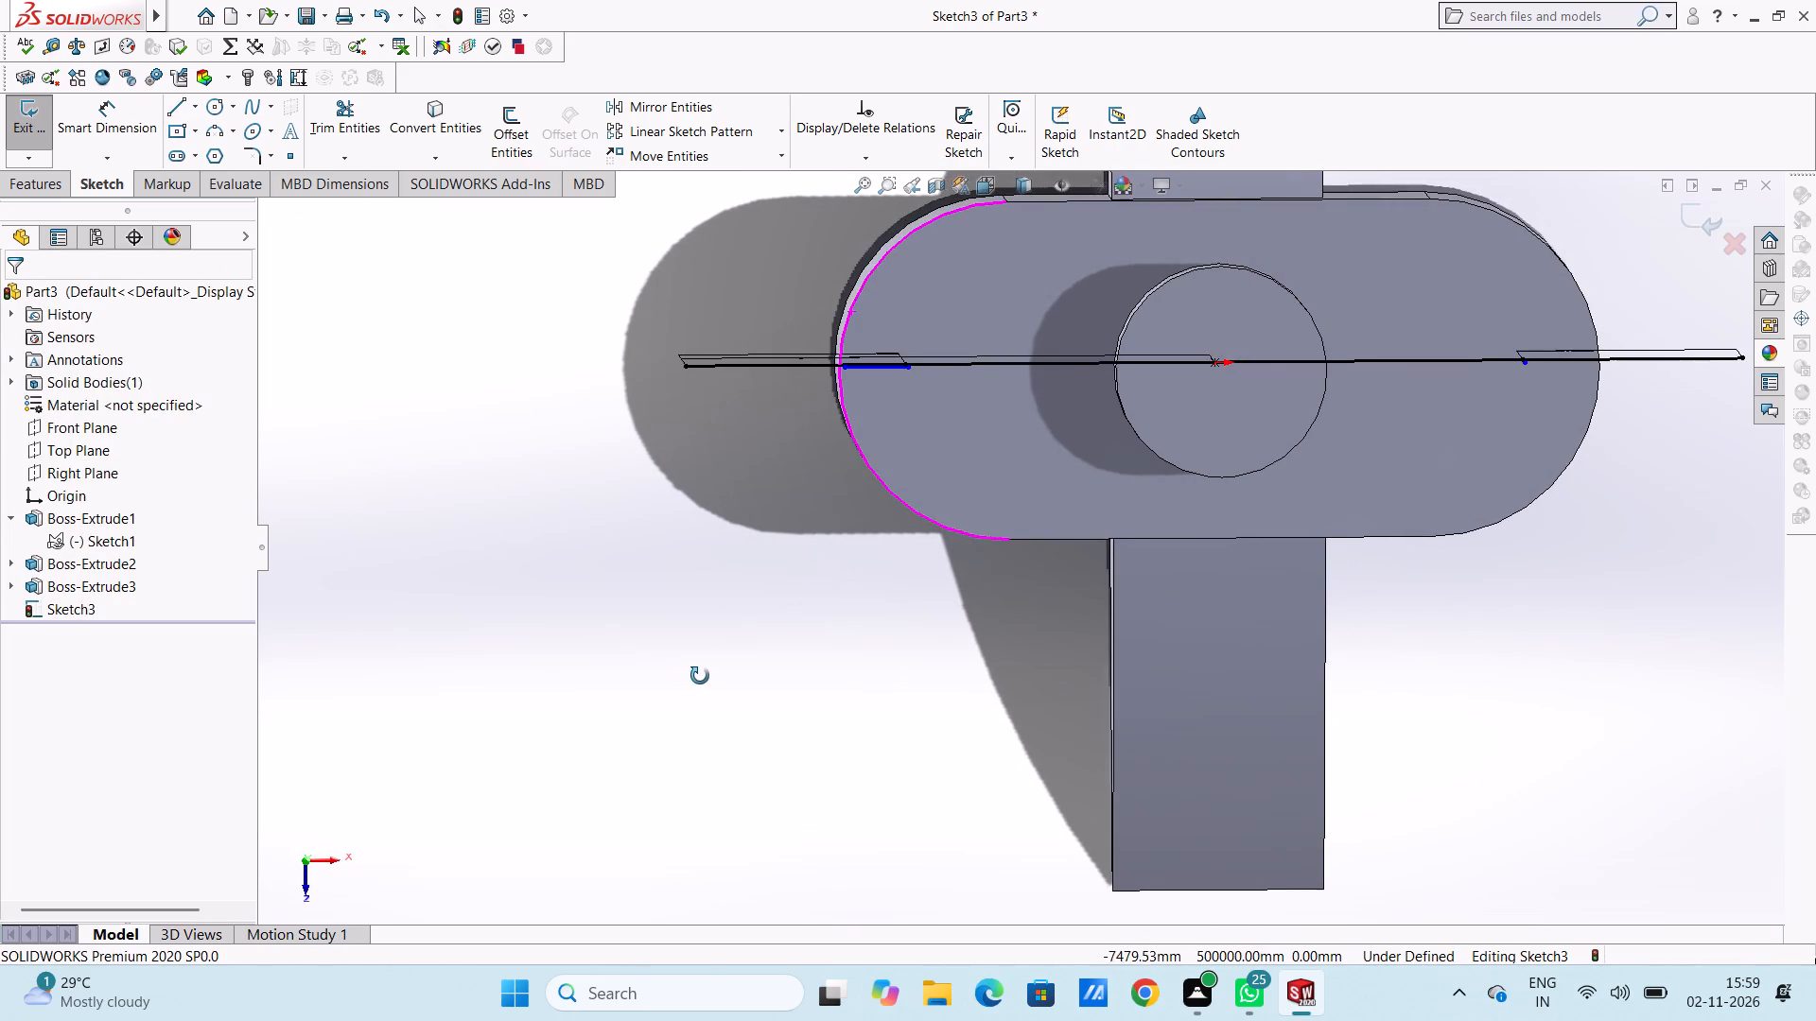
middle_click_drag(700, 676, 716, 401)
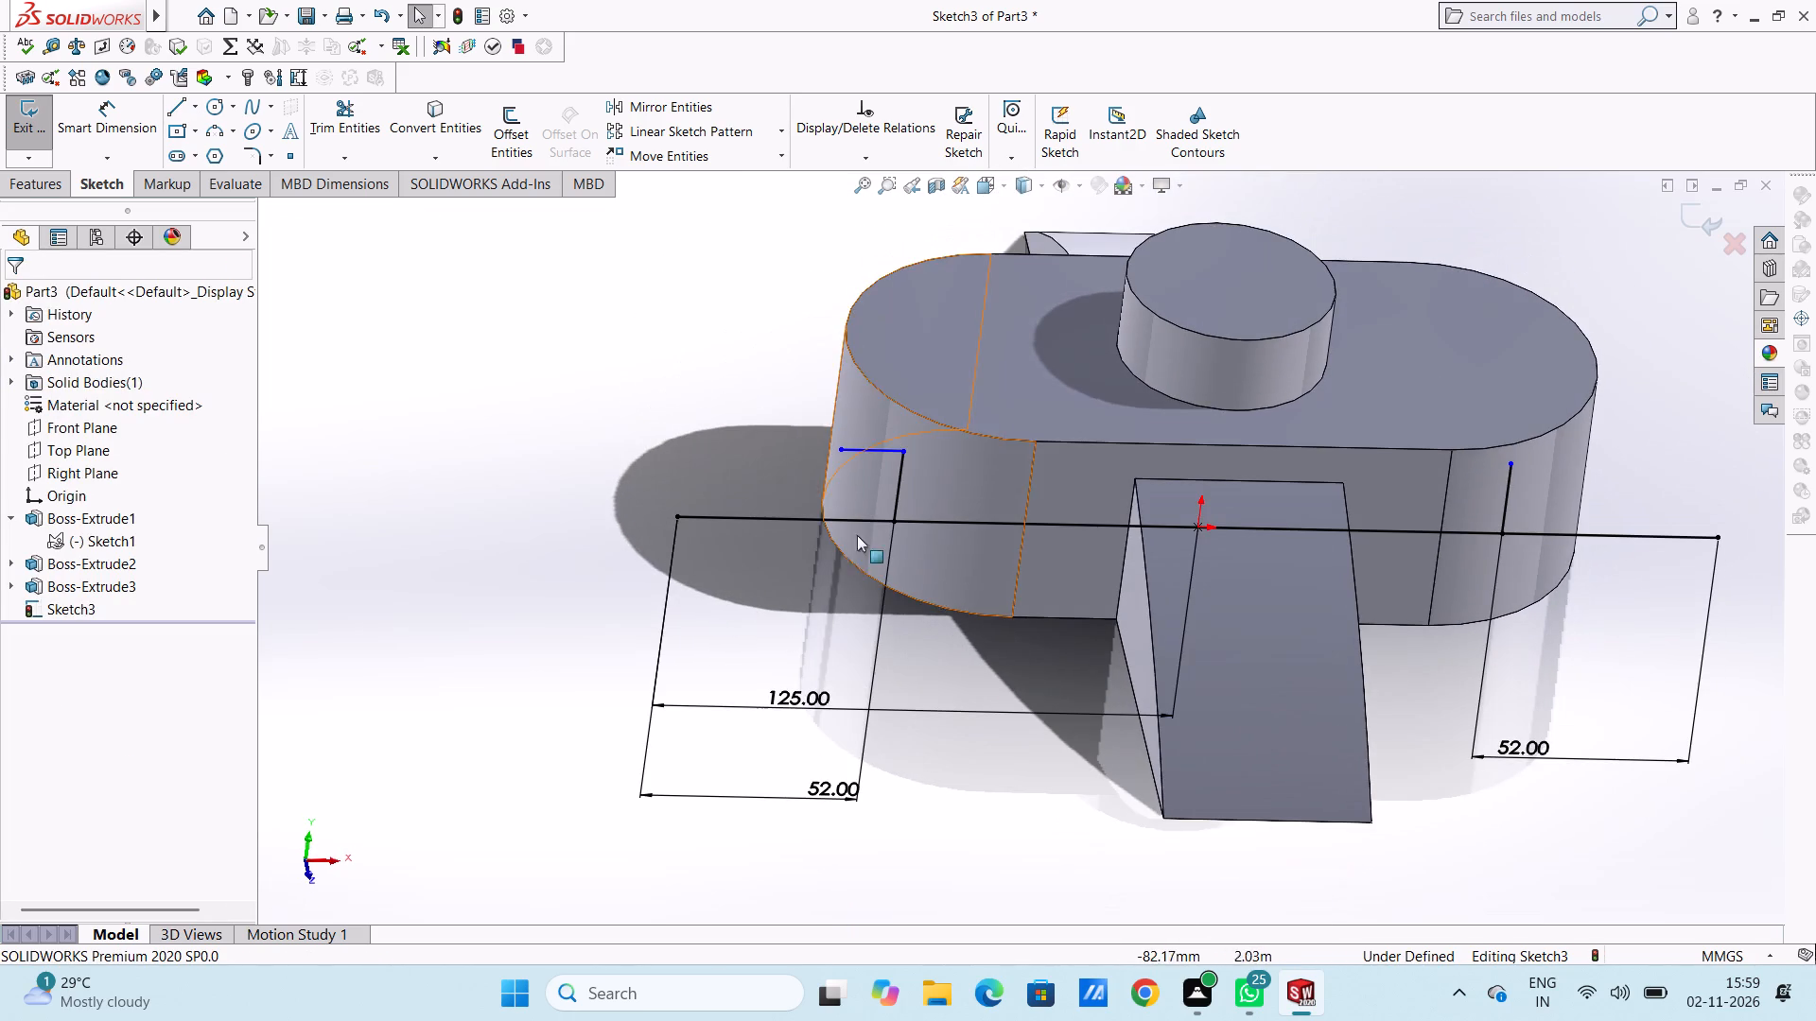
middle_click_drag(832, 663, 834, 439)
middle_click_drag(836, 422, 787, 465)
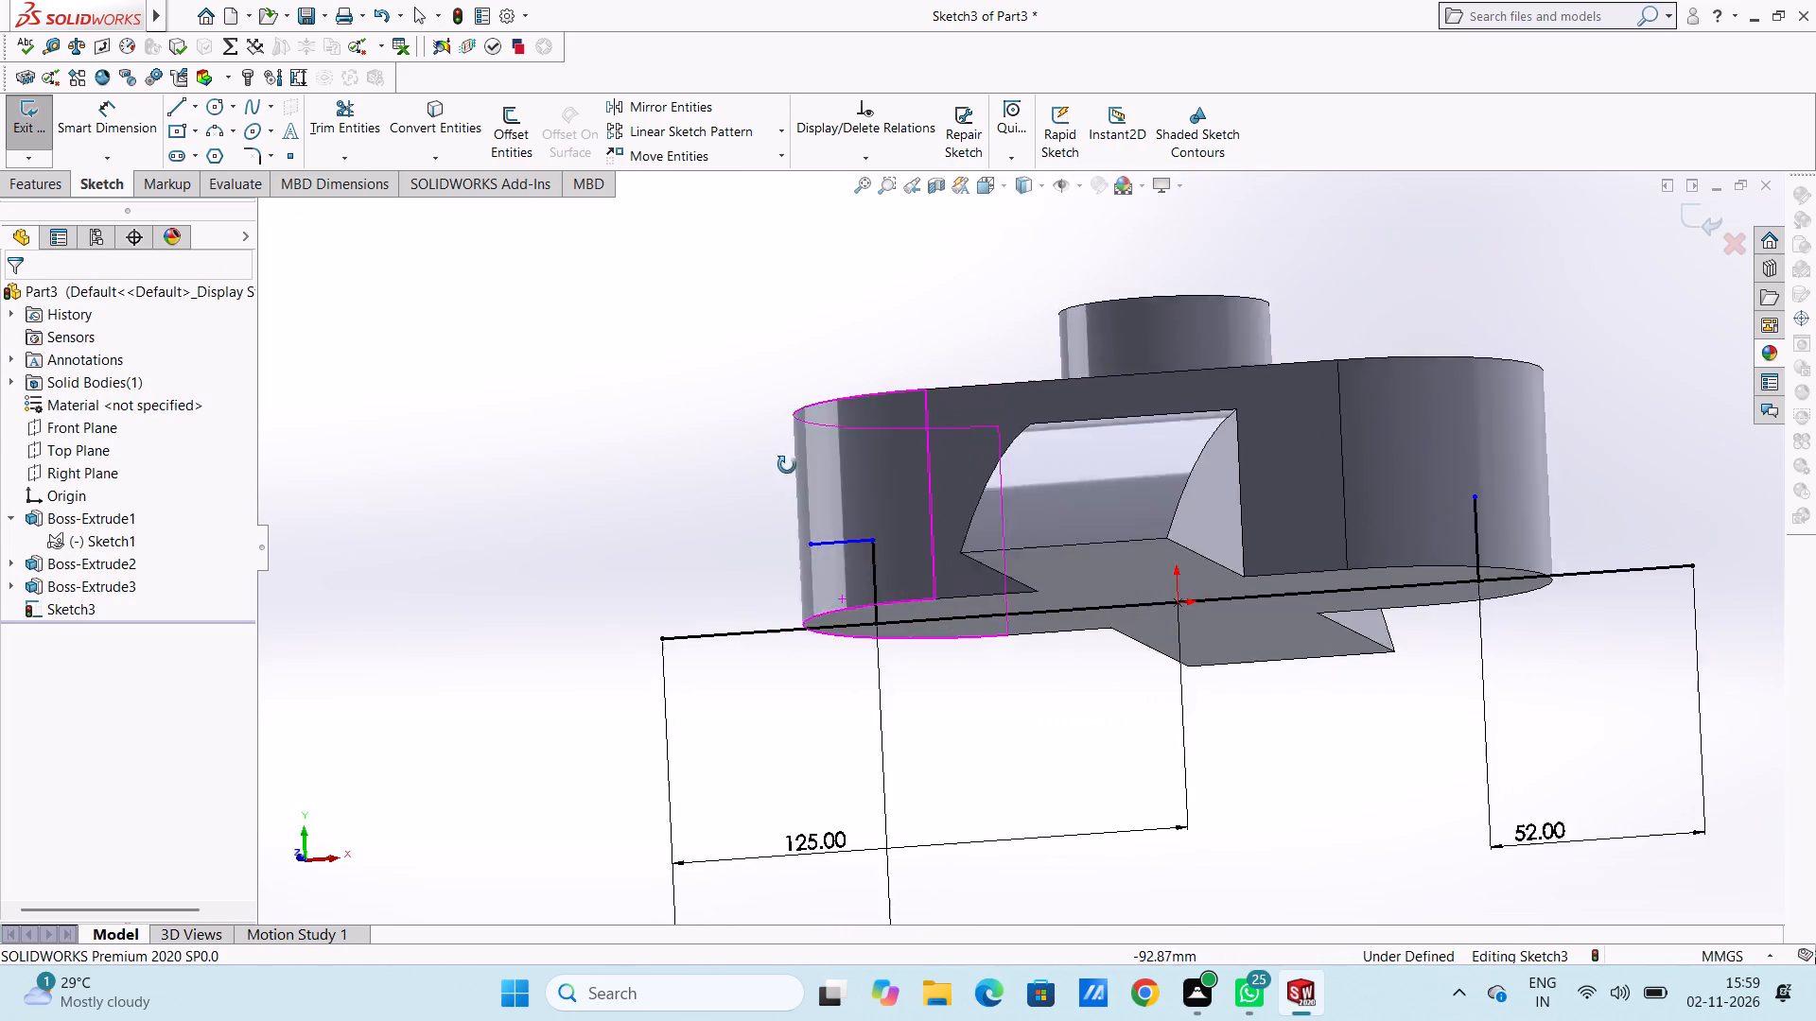
middle_click_drag(787, 465, 790, 493)
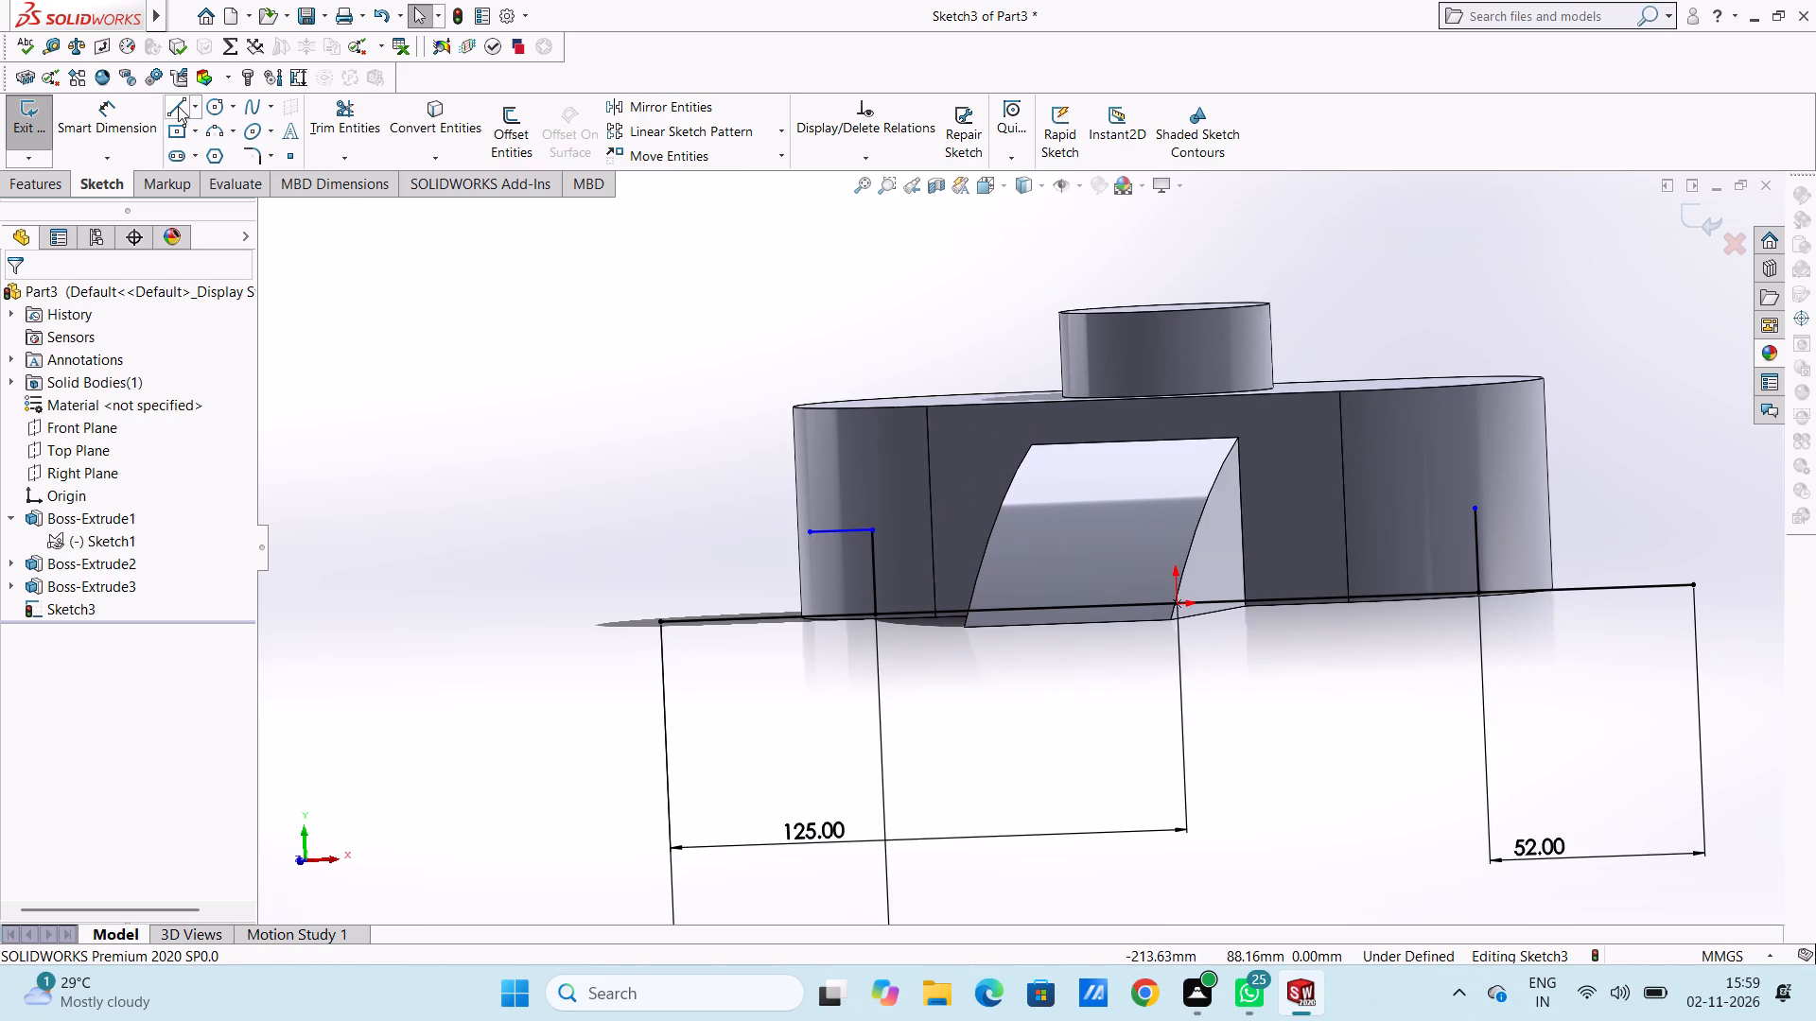
left_click(178, 106)
left_click(1478, 510)
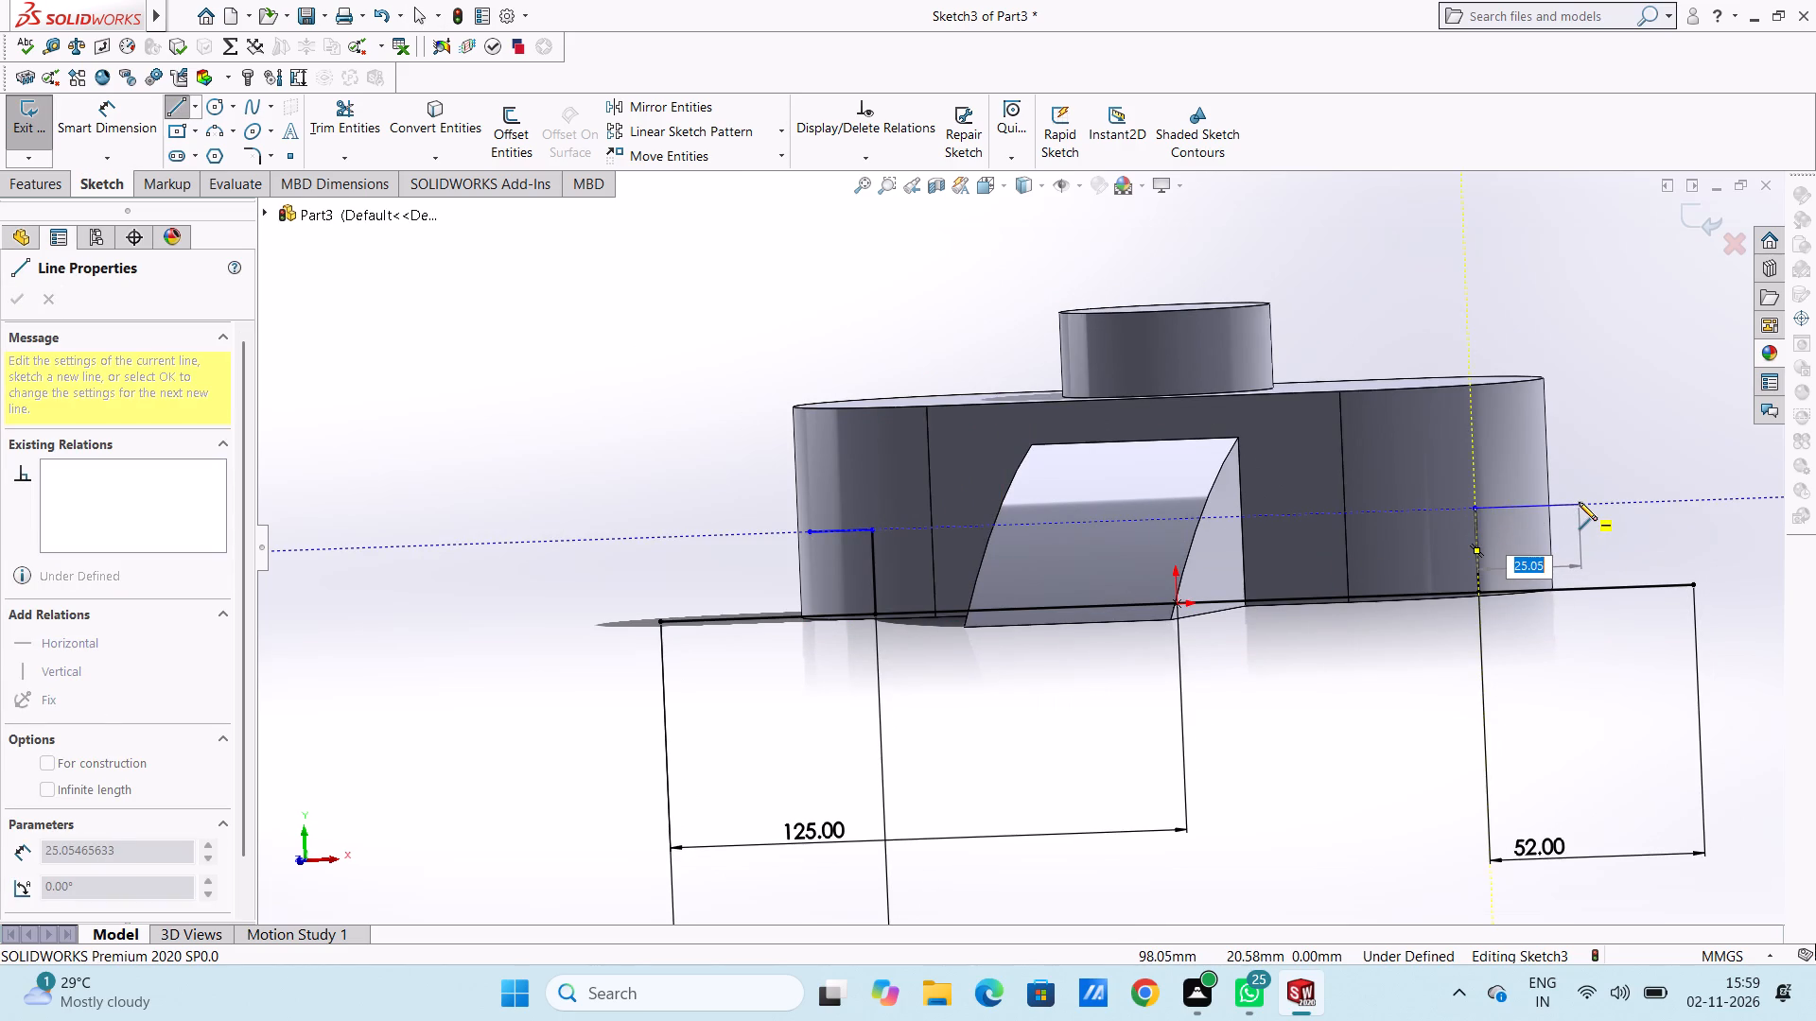
type("14")
key("Return")
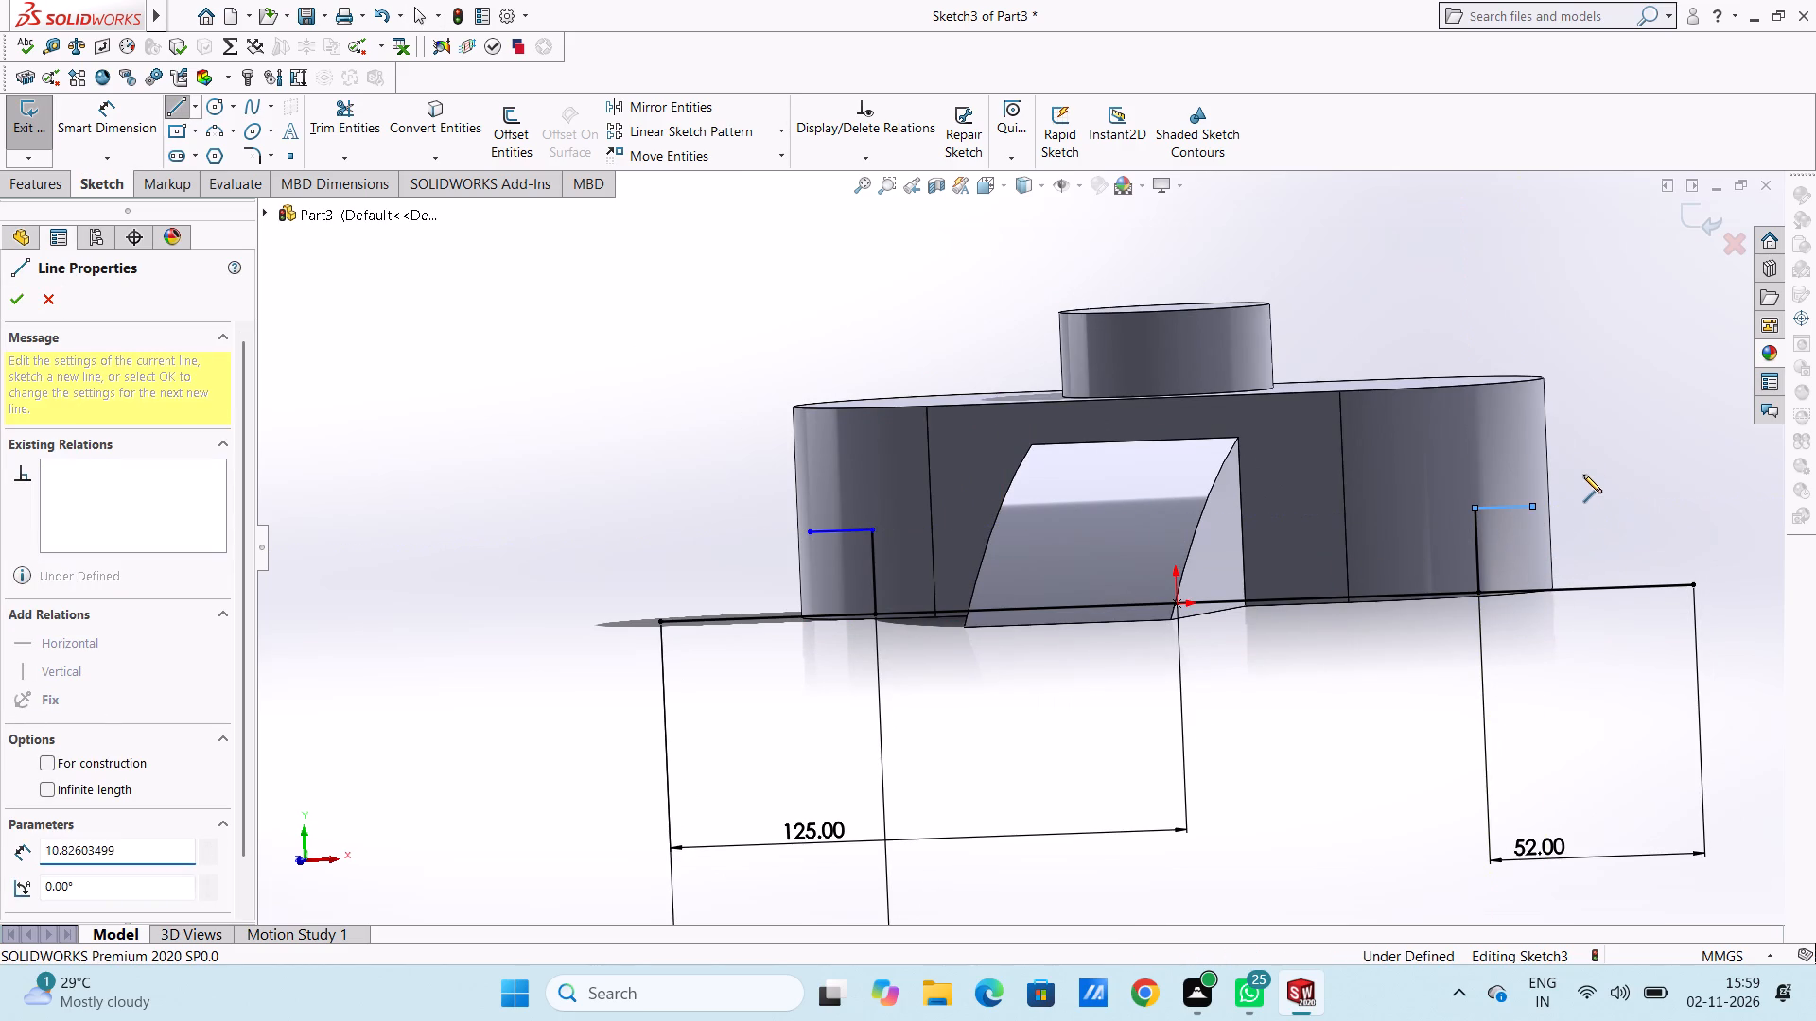
right_click(1597, 276)
left_click(1608, 286)
left_click(1598, 300)
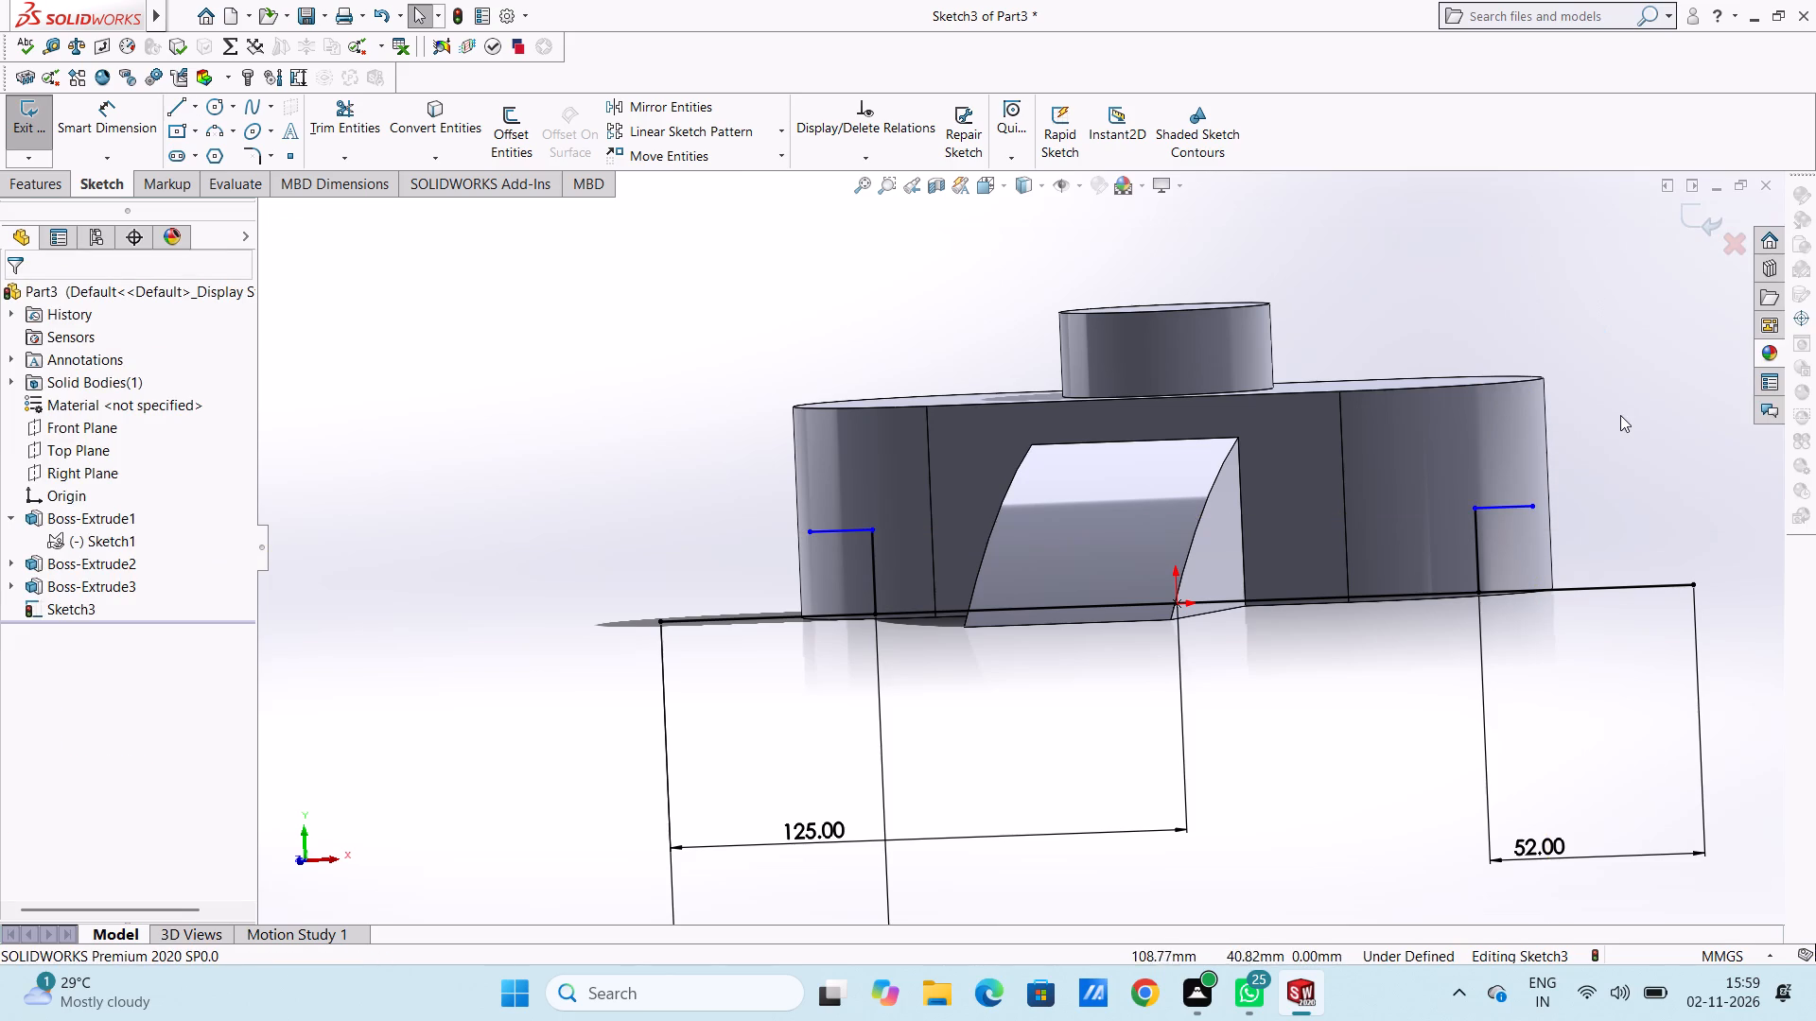
Dimension the left profile's horizontal top line to 14 mm, placing the dimension above the body.
scroll(1620, 415, "up", 3)
middle_click_drag(1412, 469, 1434, 456)
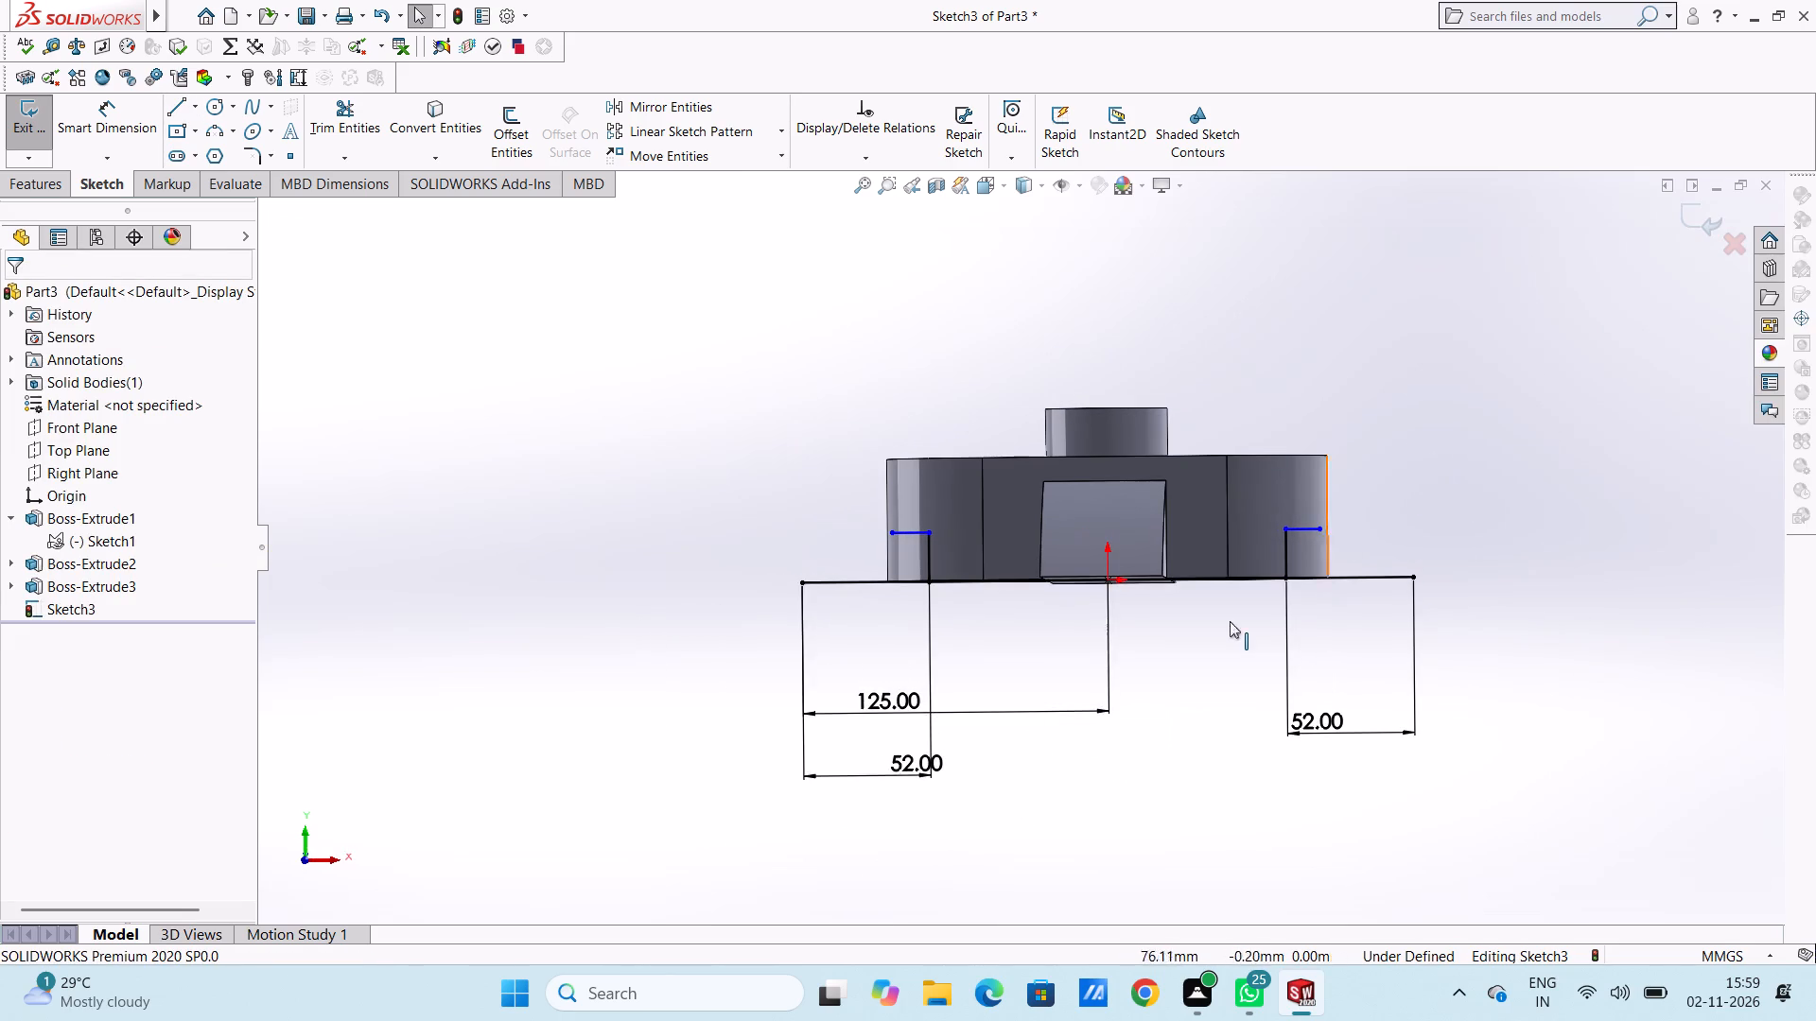
left_click(104, 131)
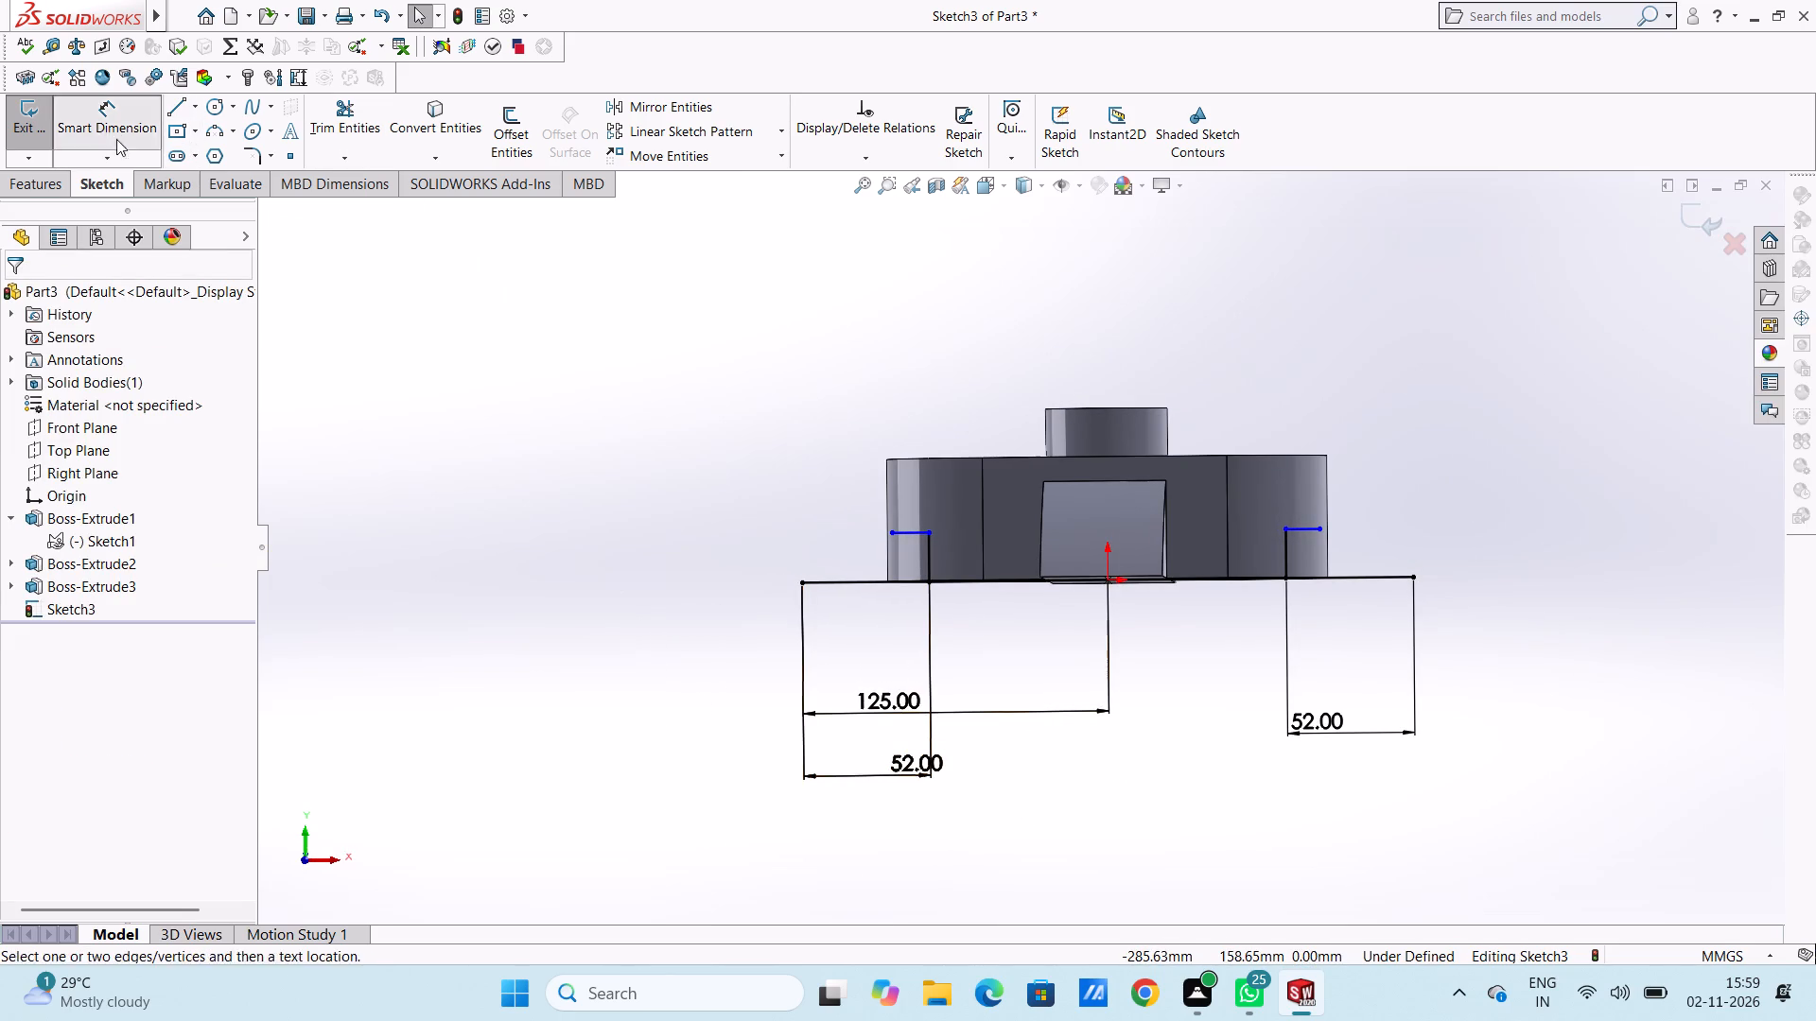
left_click(907, 532)
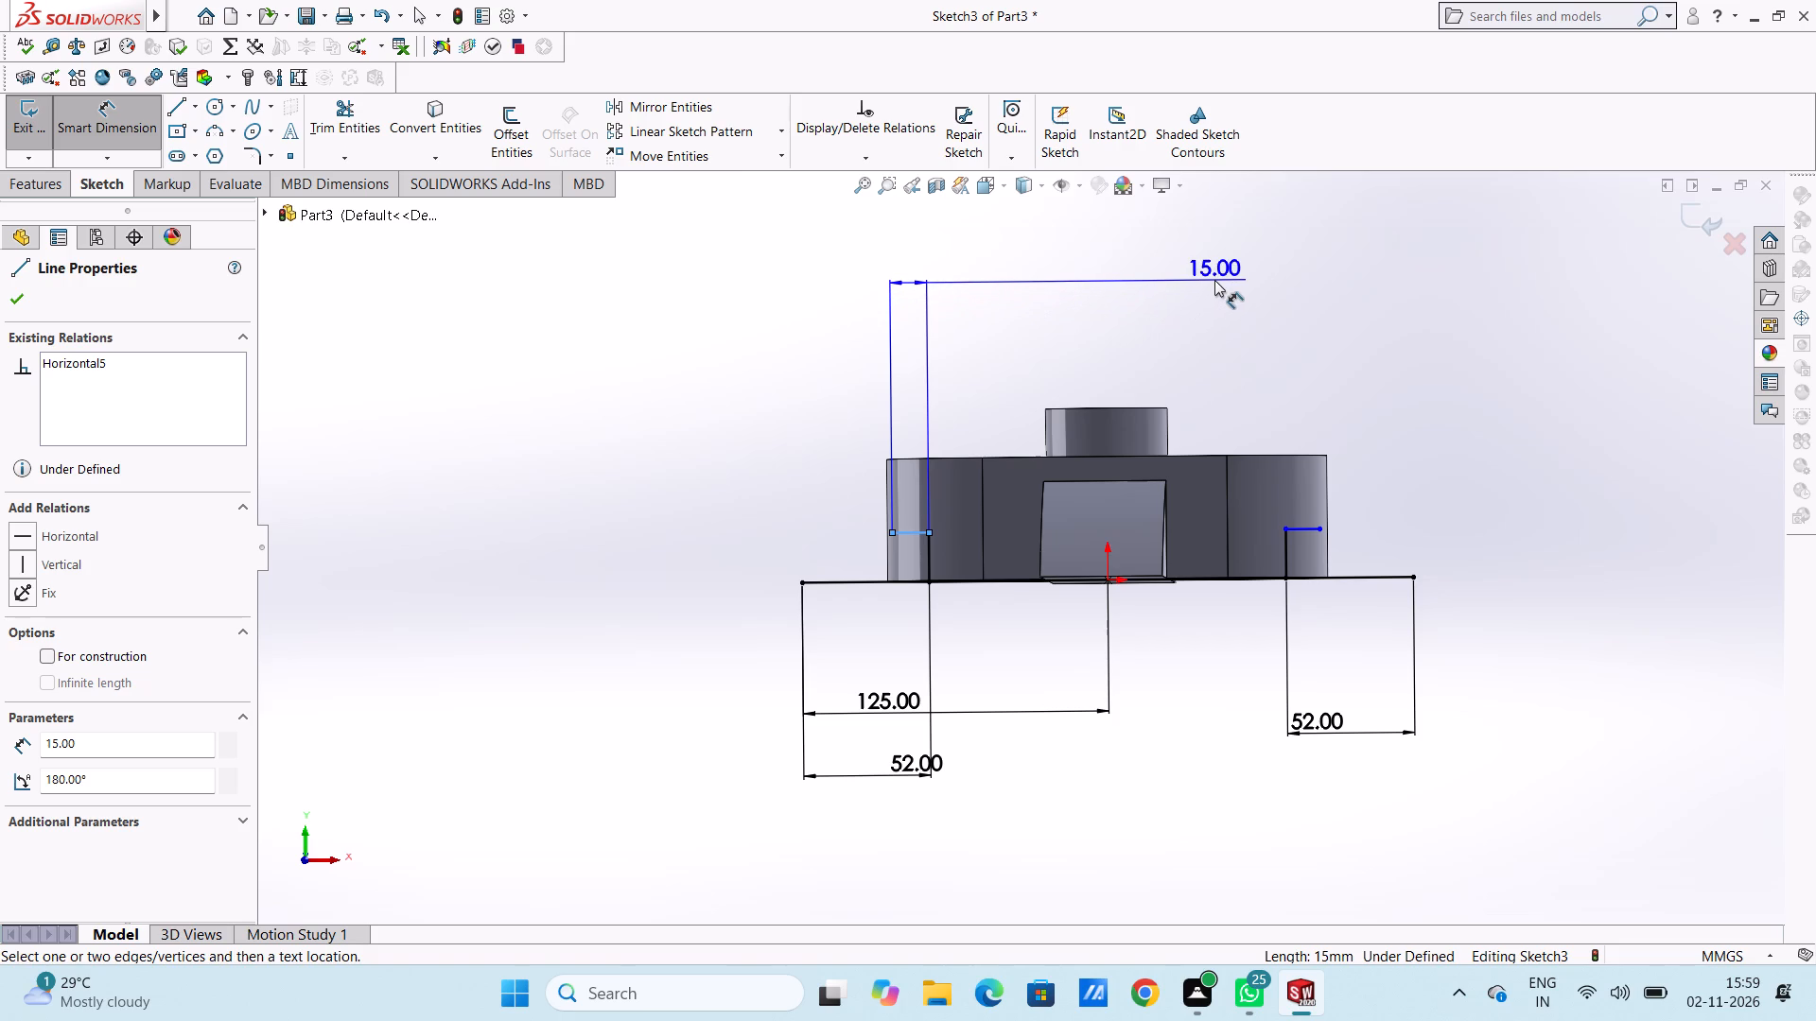
left_click(1214, 280)
type("14")
key("Return")
left_click(691, 372)
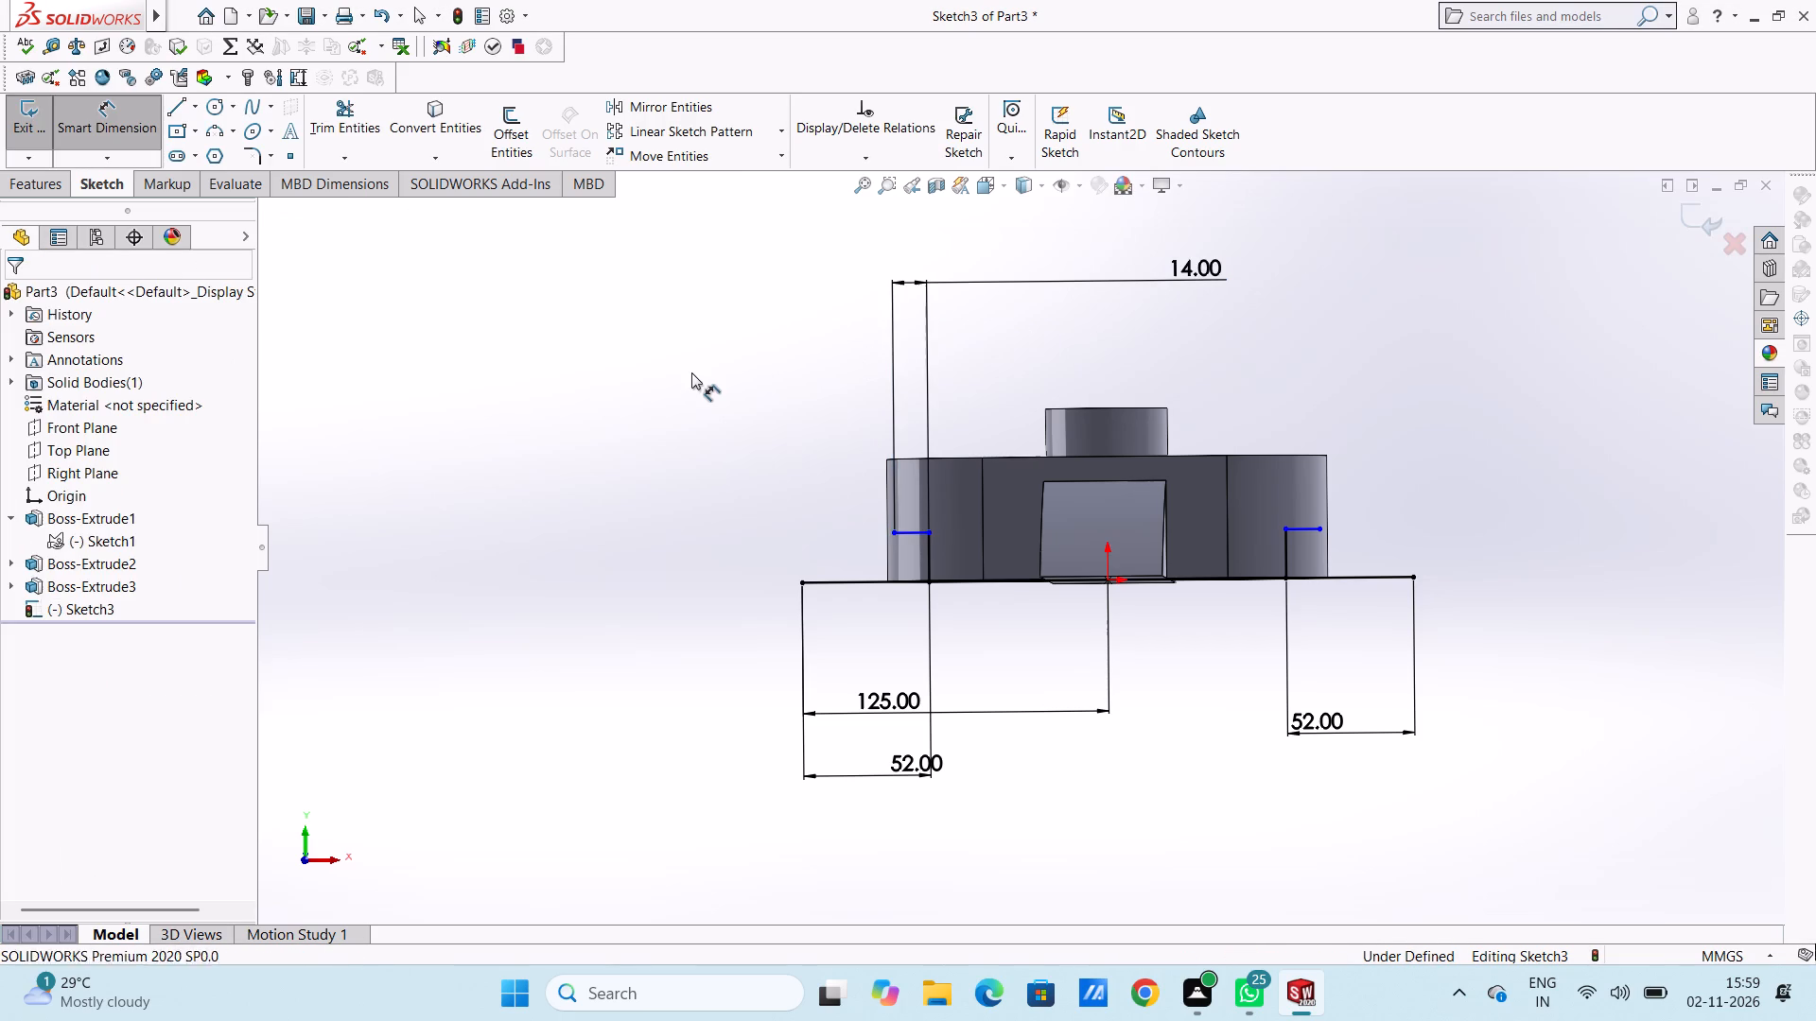
Dimension the length of the right profile's horizontal top line, placing the dimension above the body.
left_click(1311, 528)
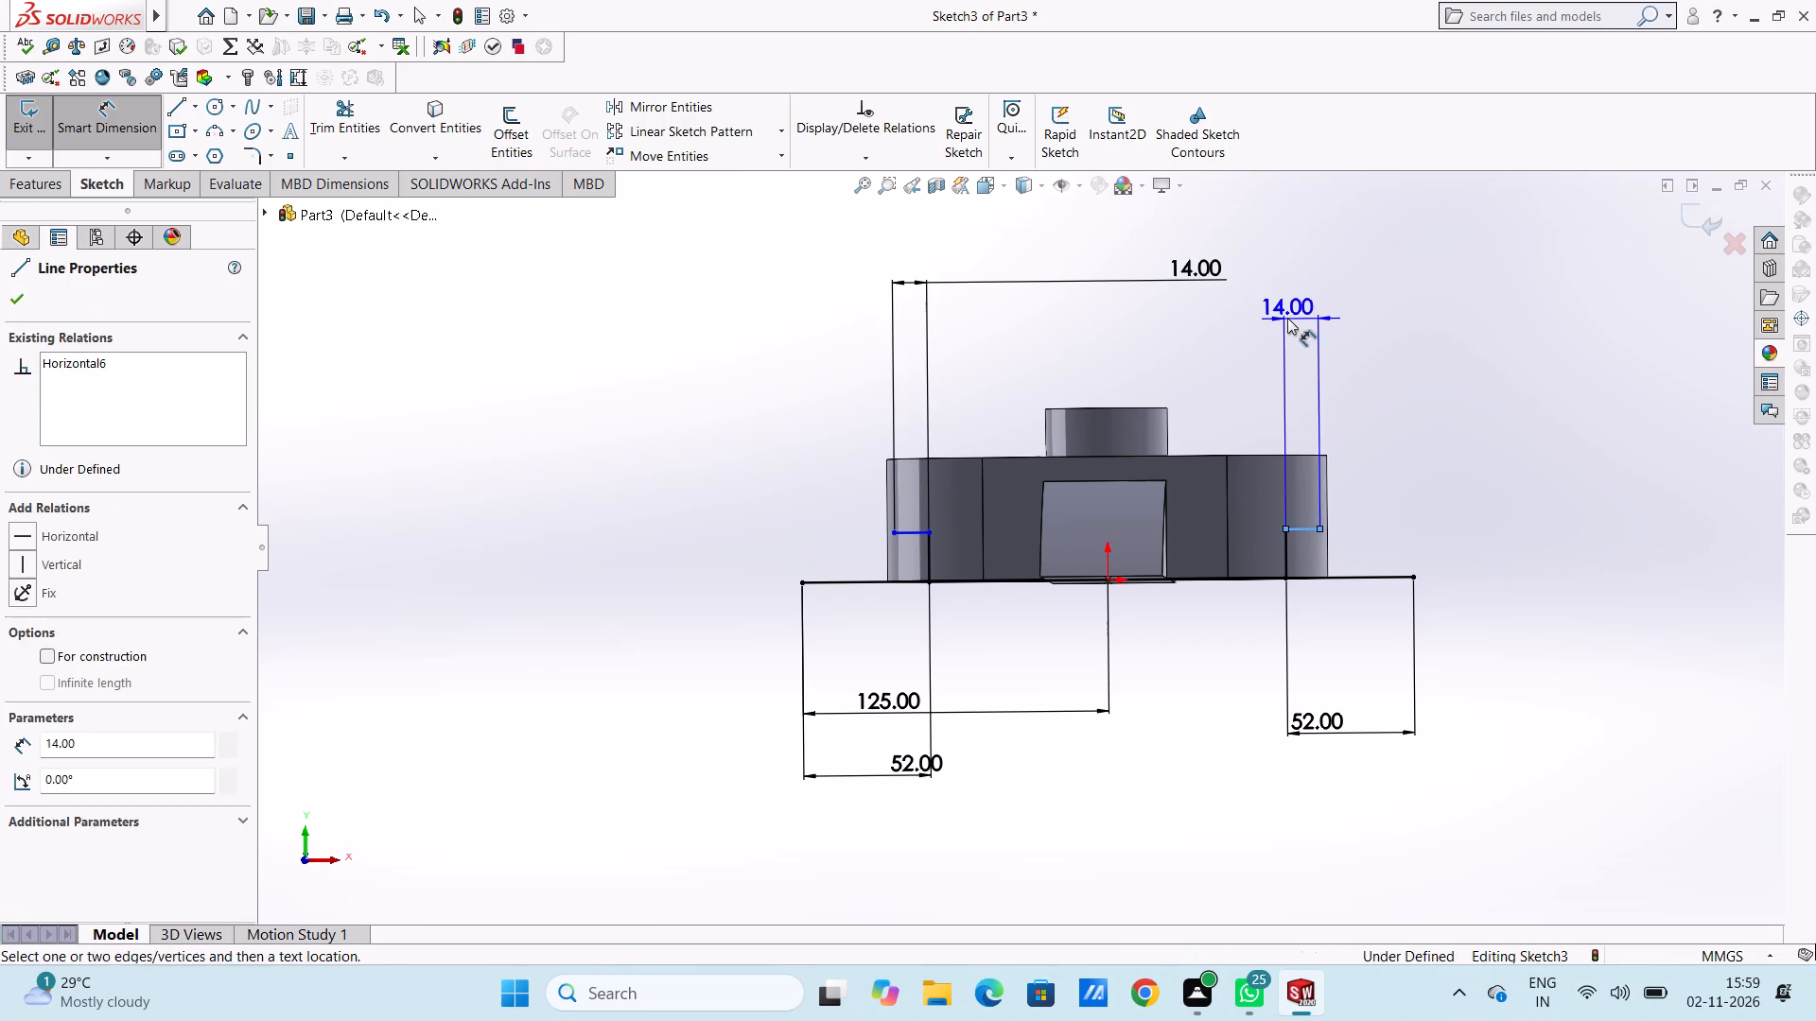
left_click(1287, 318)
left_click(1198, 286)
left_click(1114, 303)
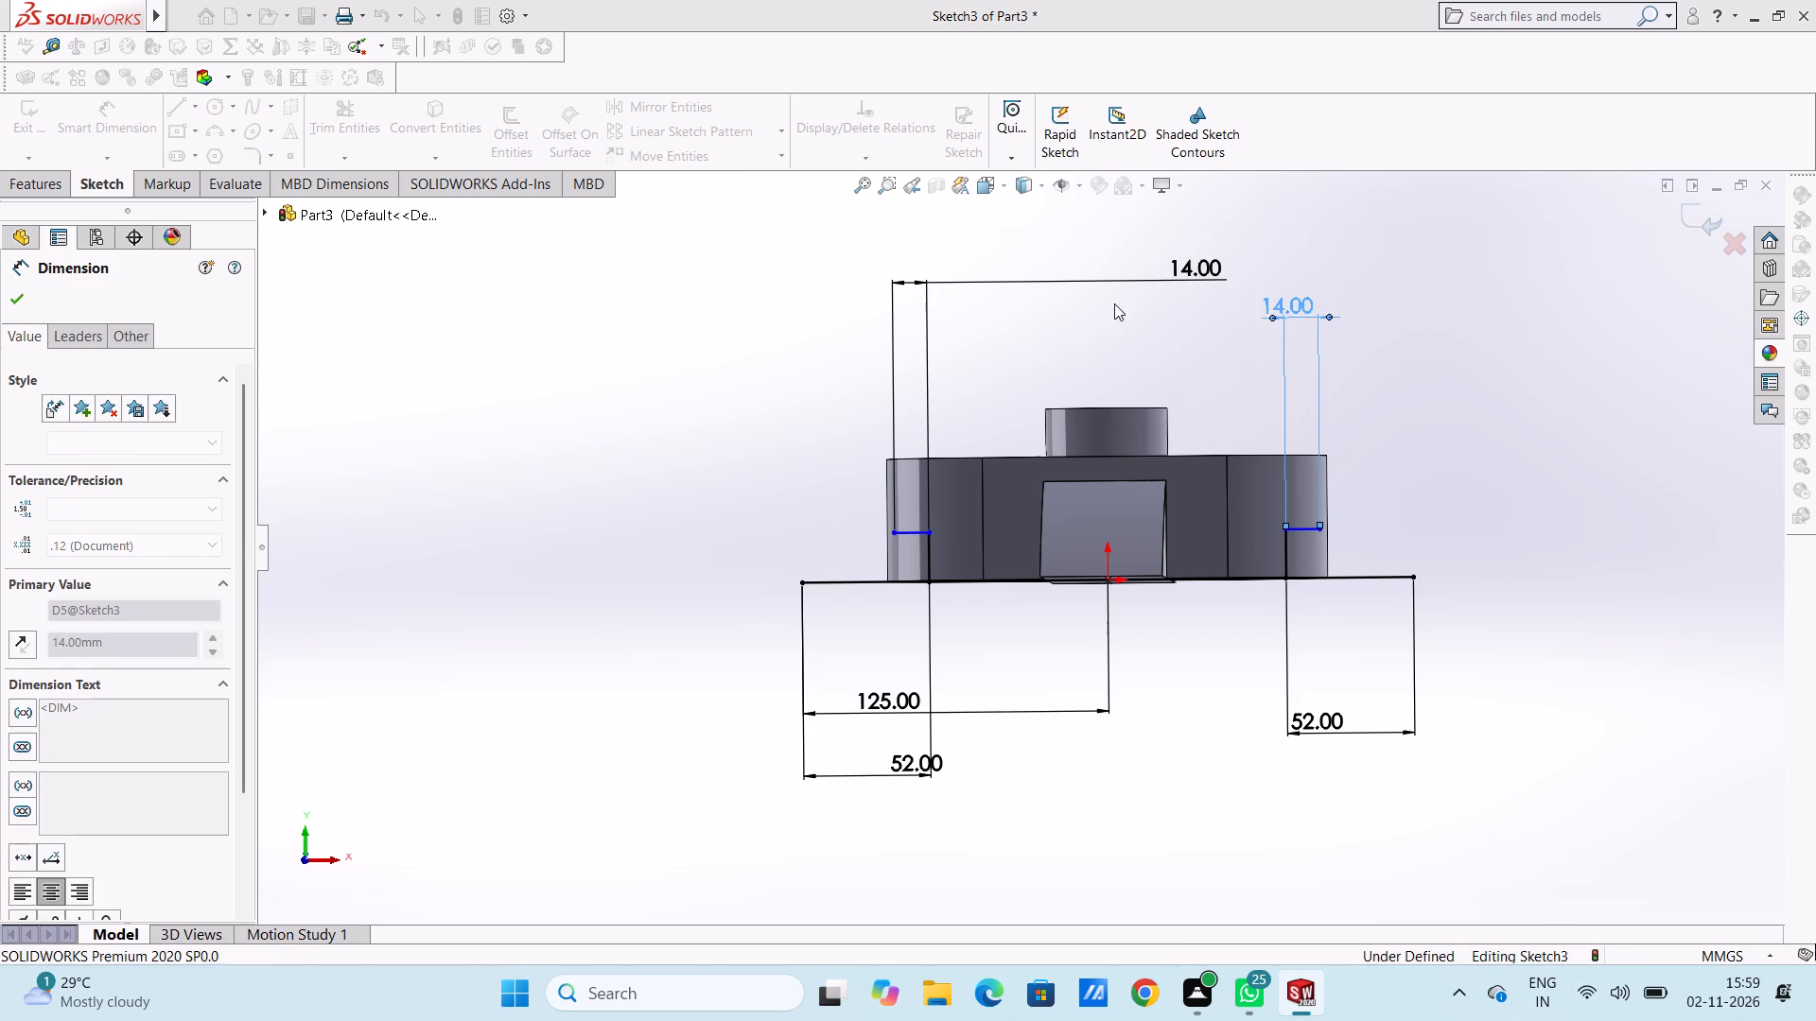
Dimension the heights of the left and right profiles' vertical lines, placing each dimension on the inner side.
left_click(933, 550)
left_click(1022, 555)
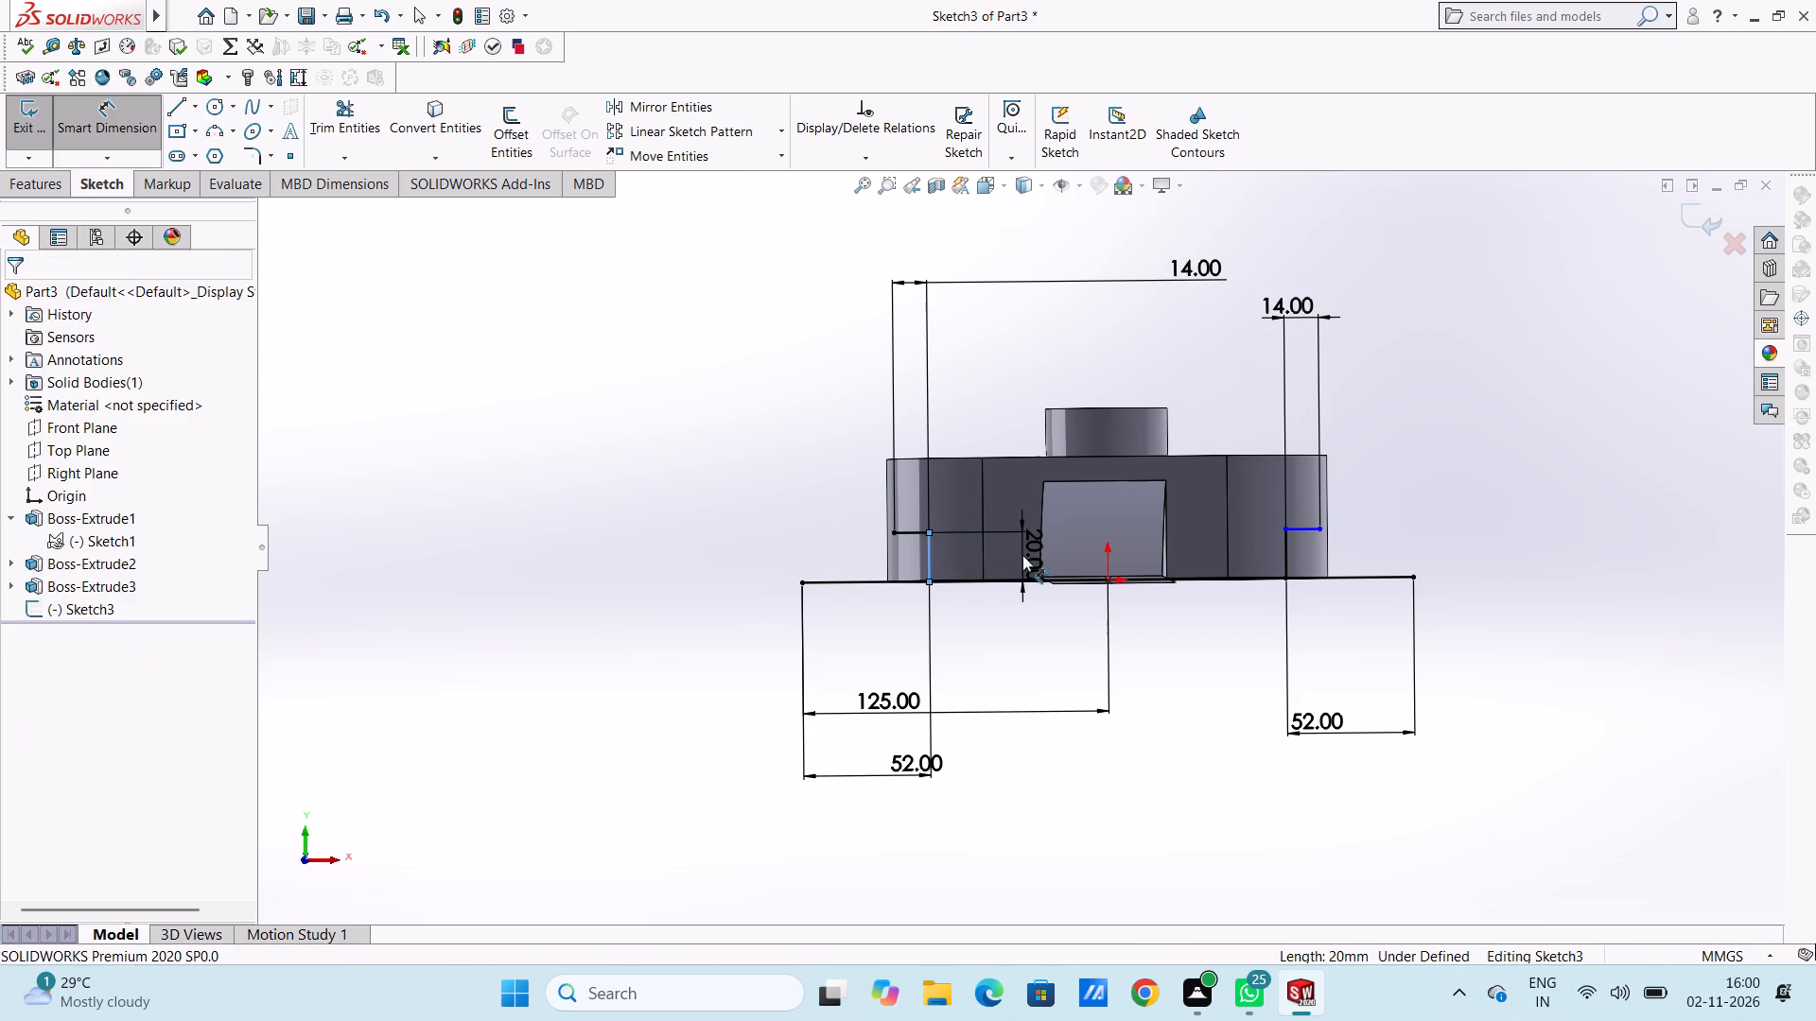
left_click(942, 521)
left_click(1001, 383)
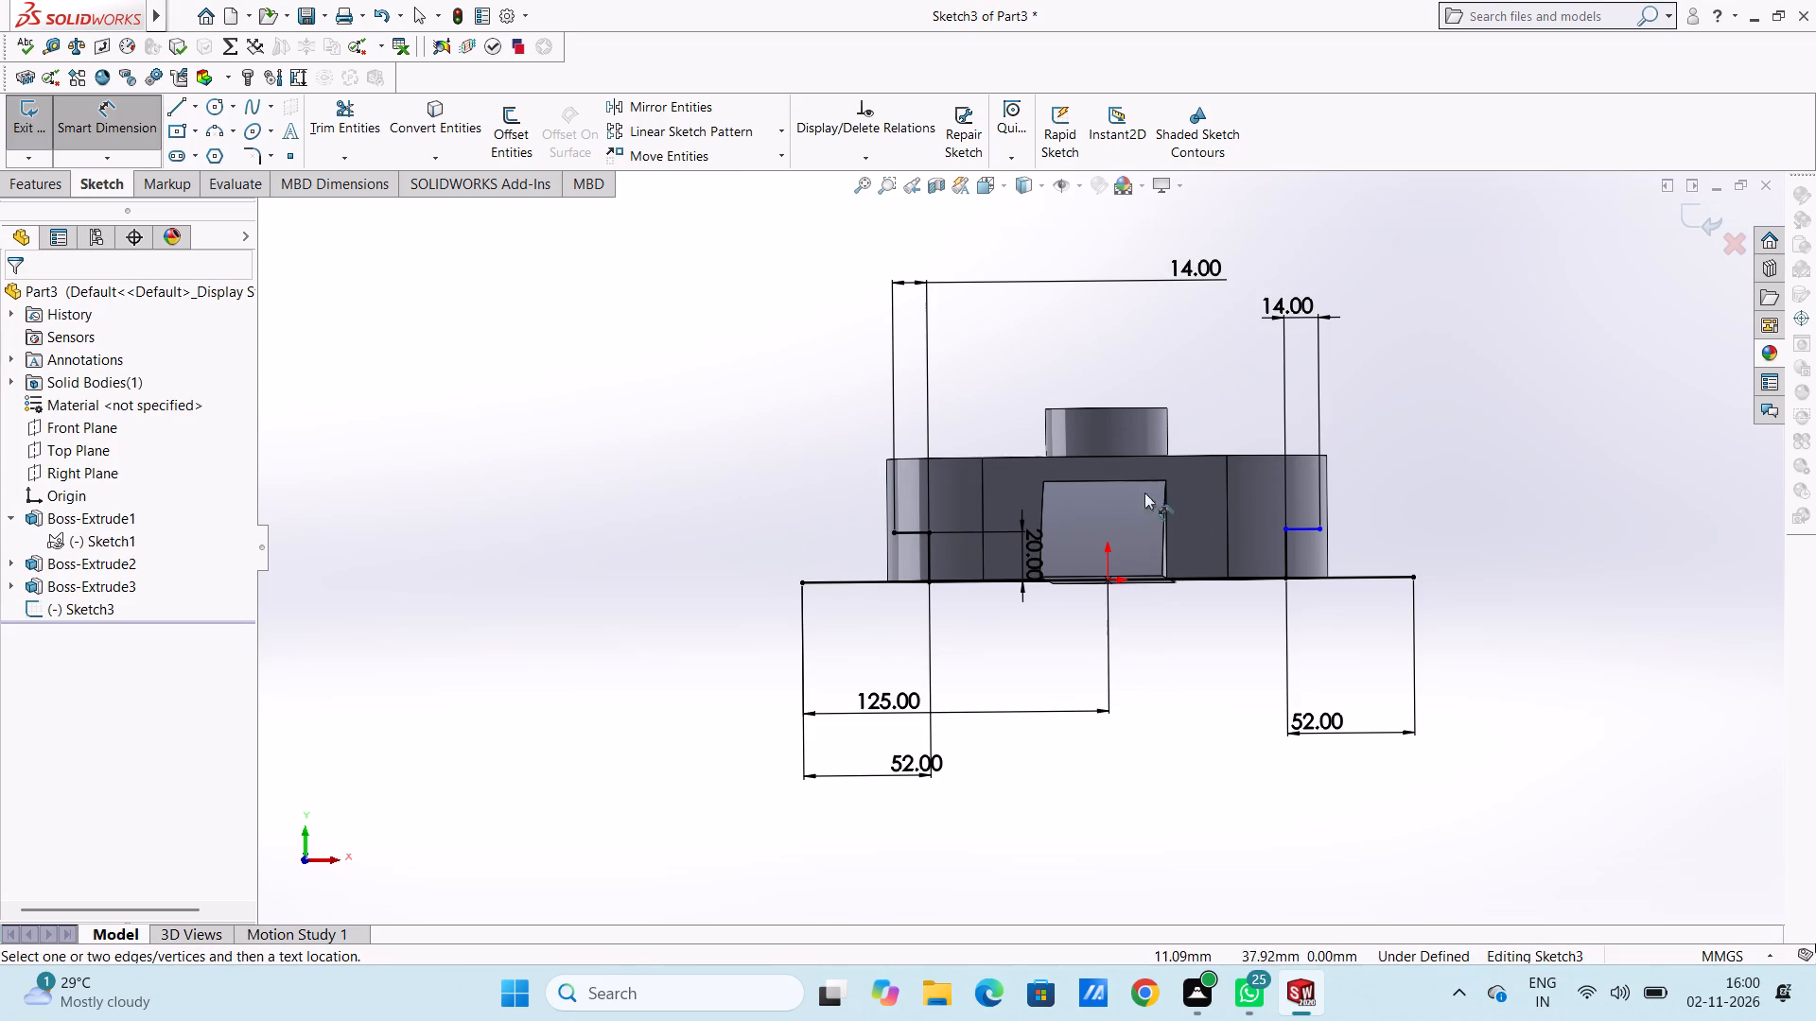
left_click(1288, 549)
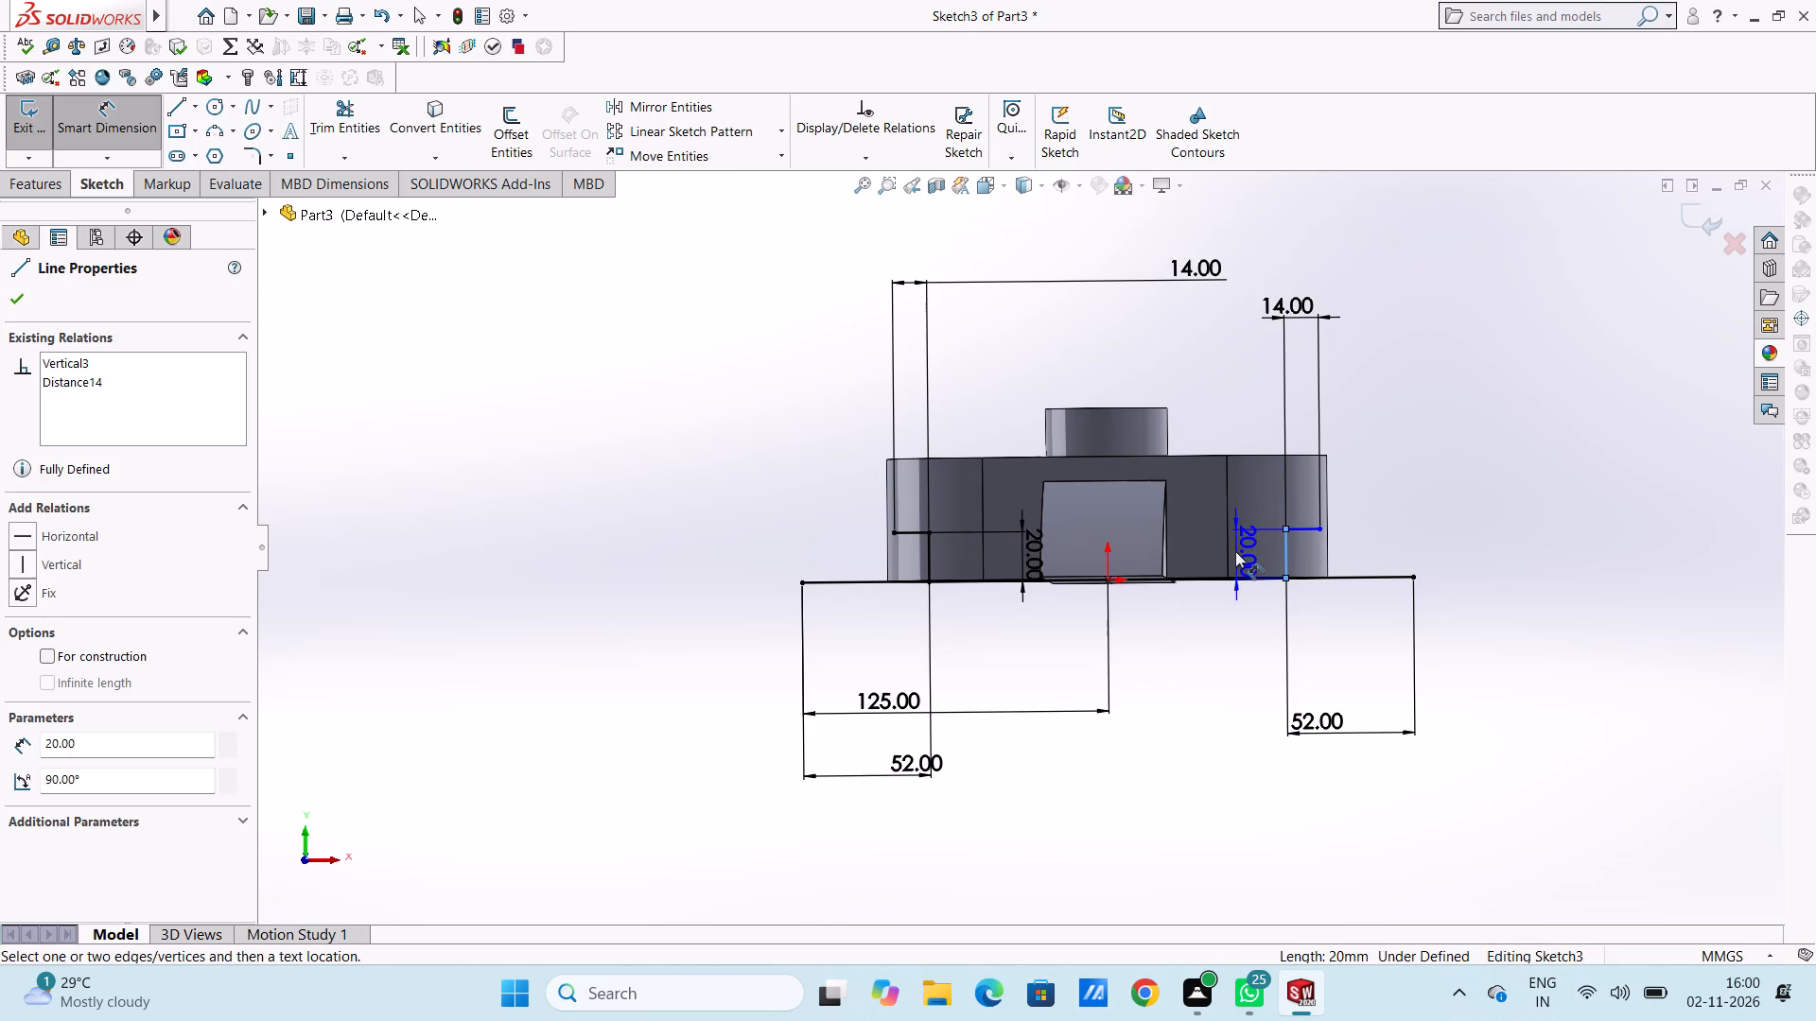
left_click(1235, 551)
left_click(1149, 522)
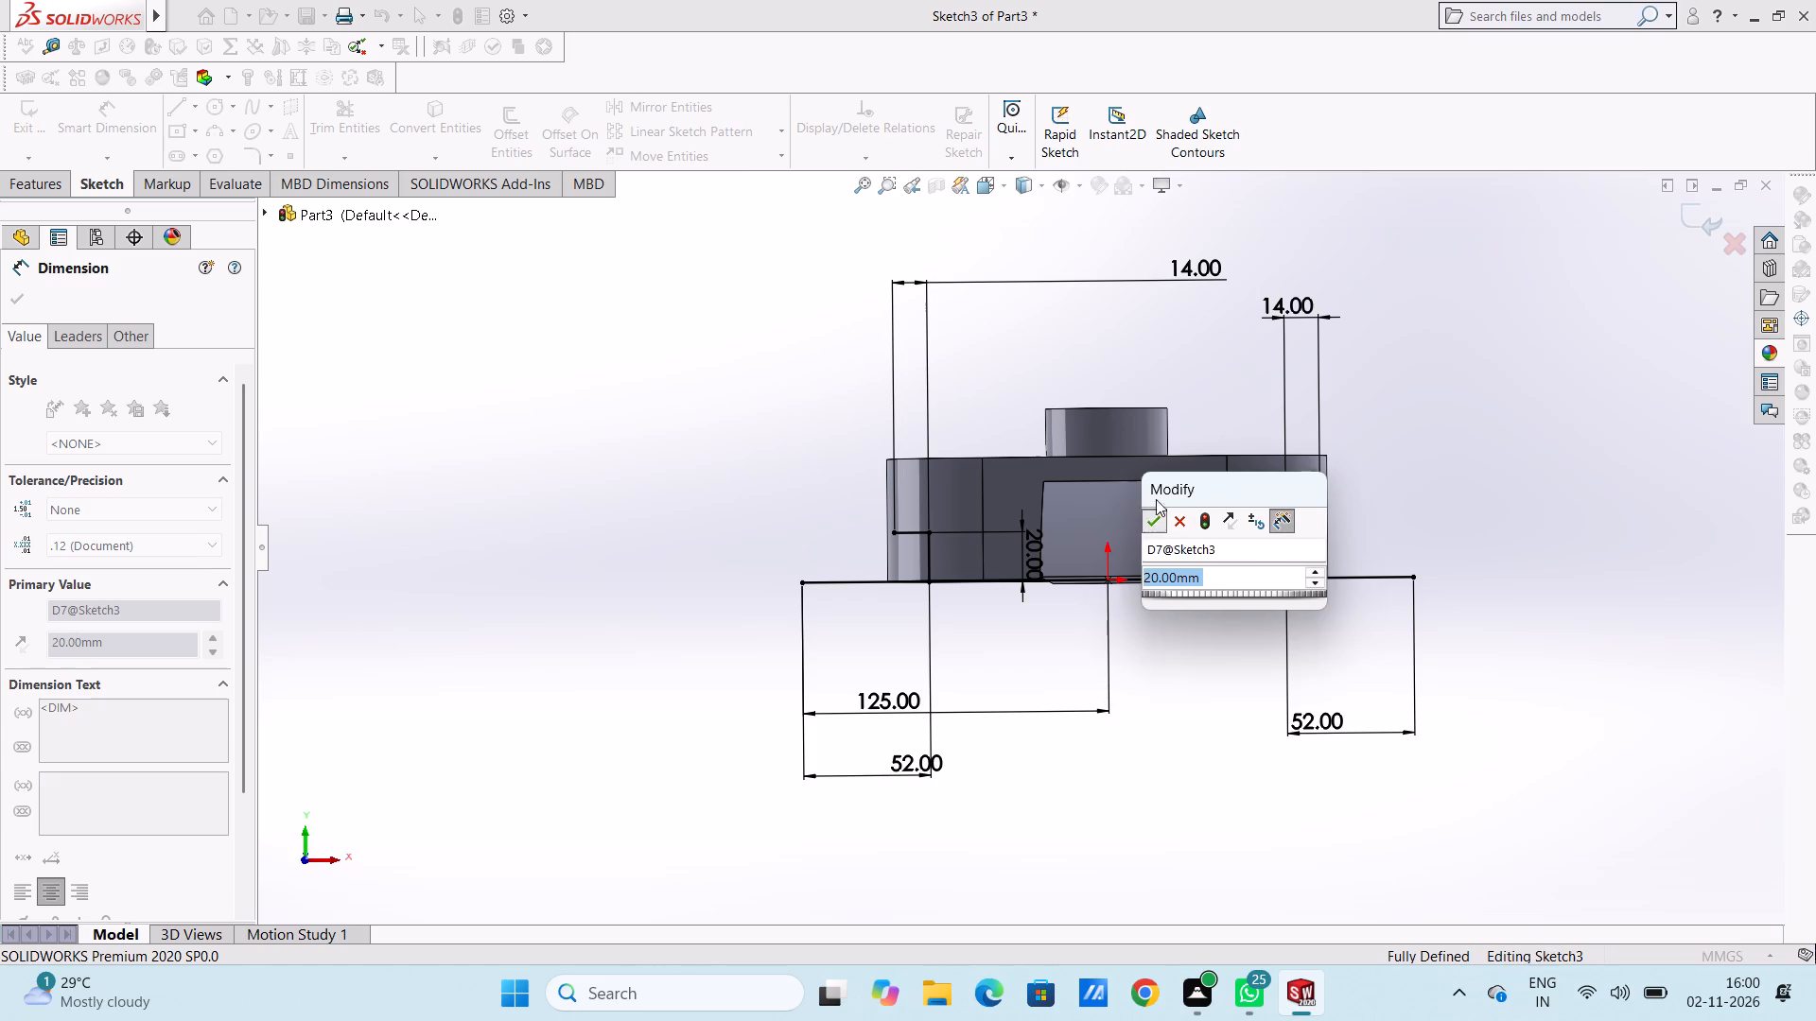
left_click(1209, 384)
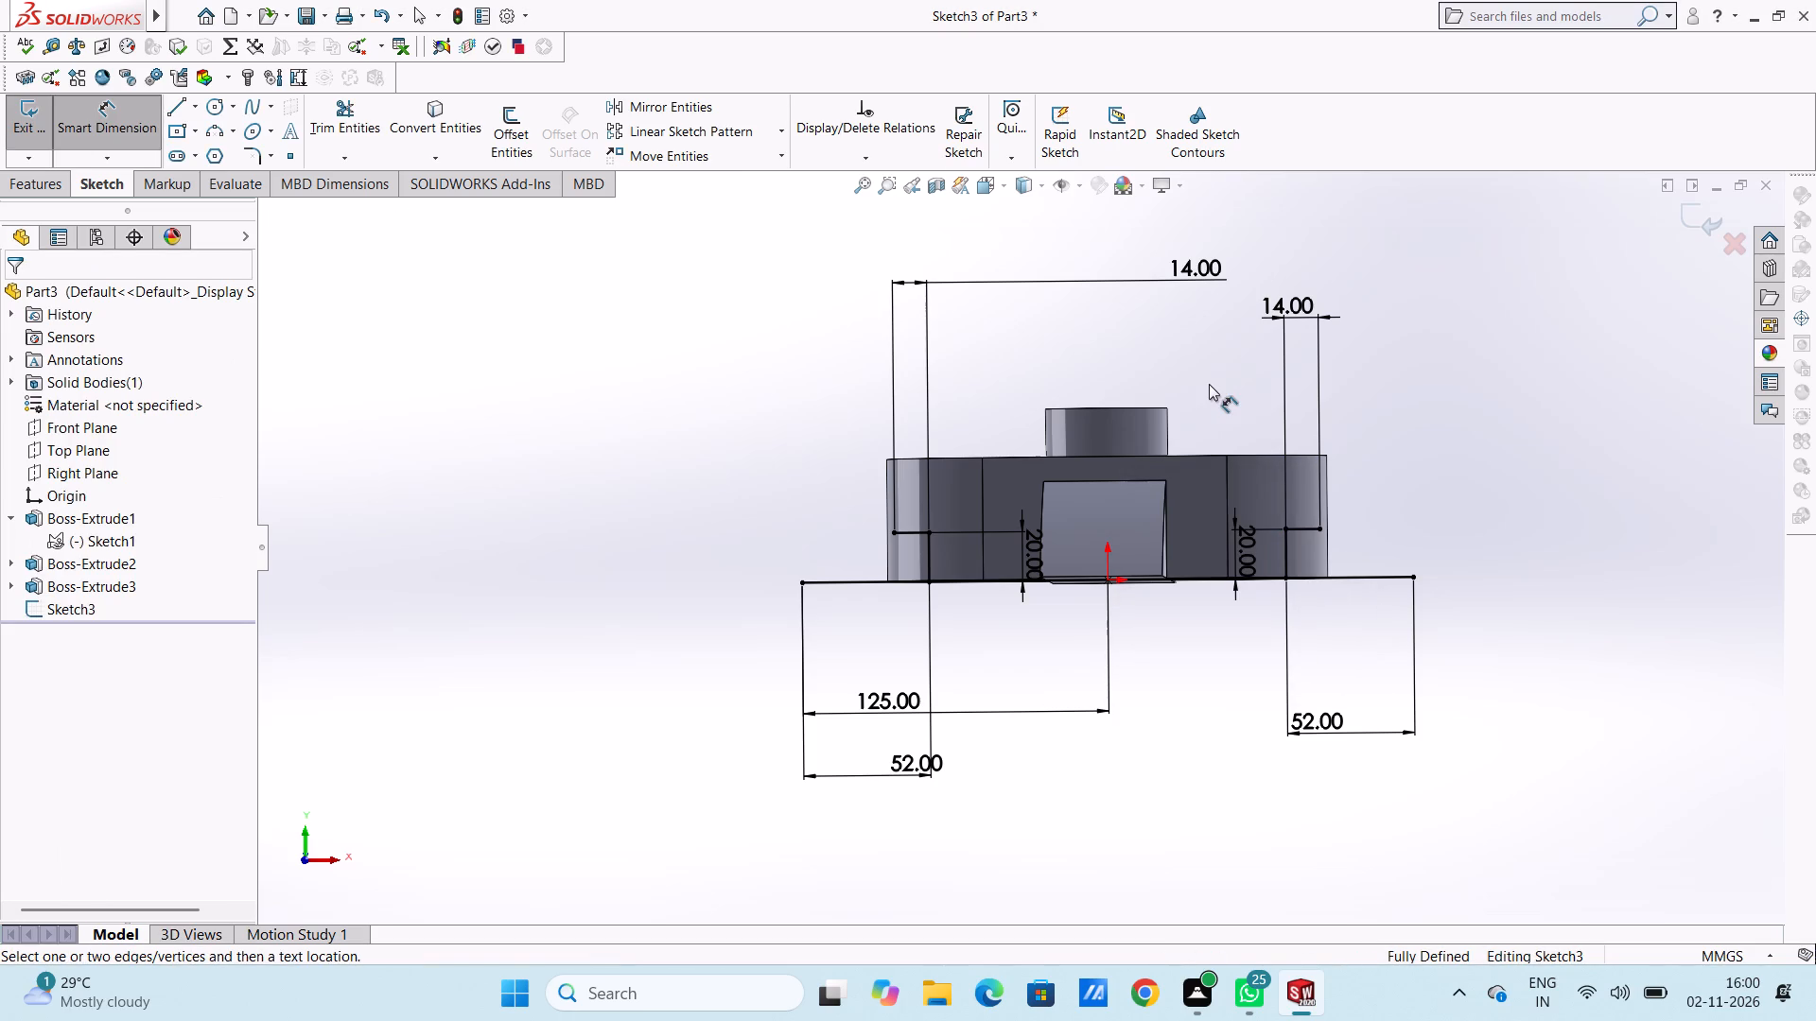
key("ctrl+1")
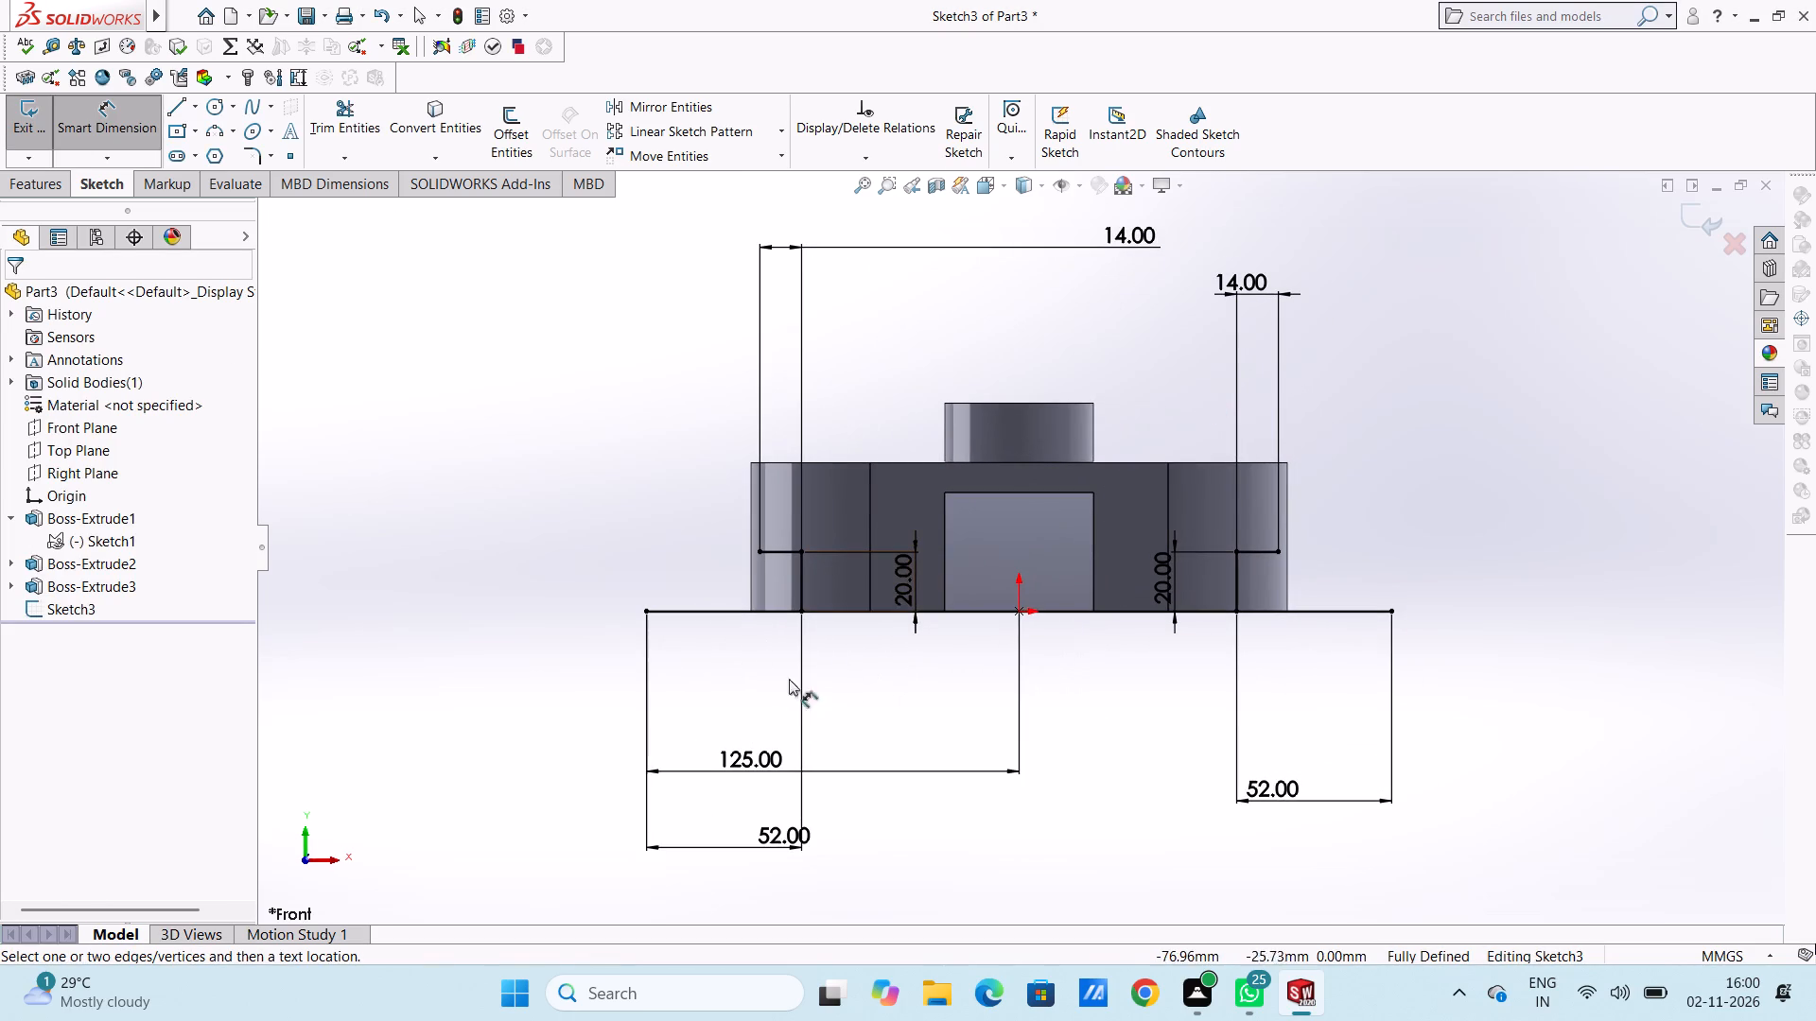
left_click(113, 127)
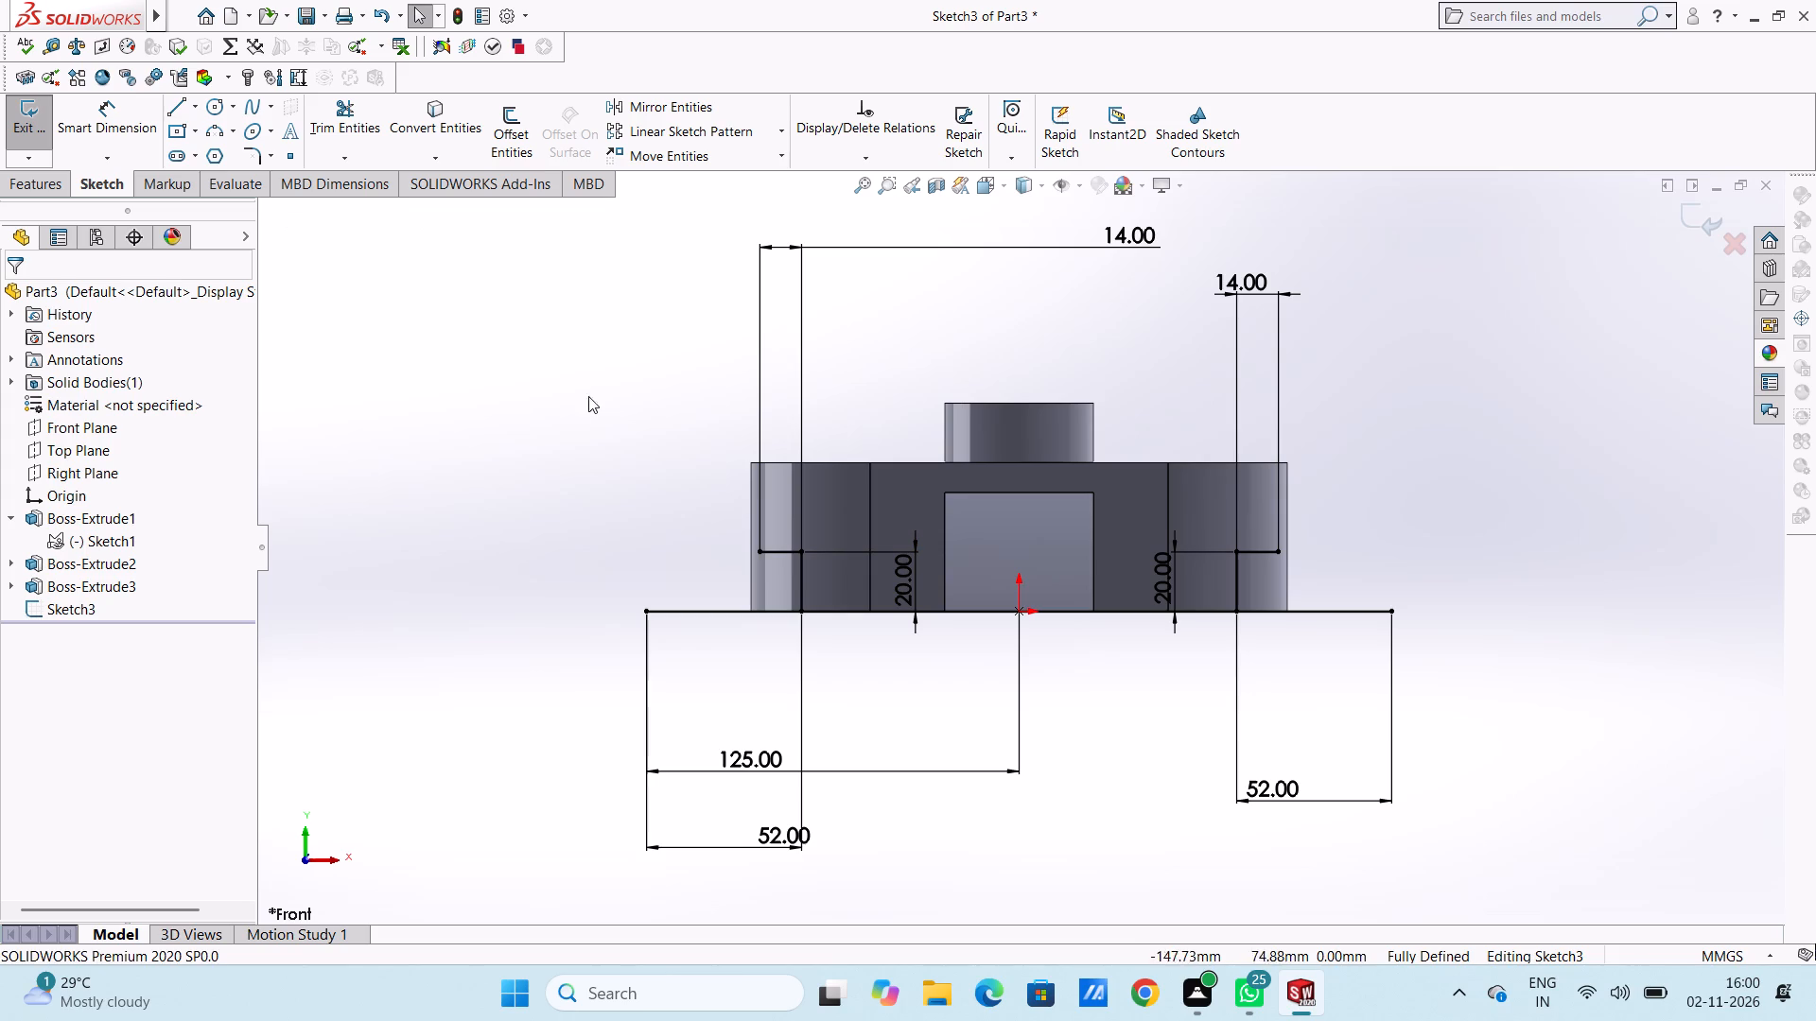
Draw a three-point arc of radius 250 mm from the baseline's left end to the outer end of the left top line.
scroll(812, 660, "down", 2)
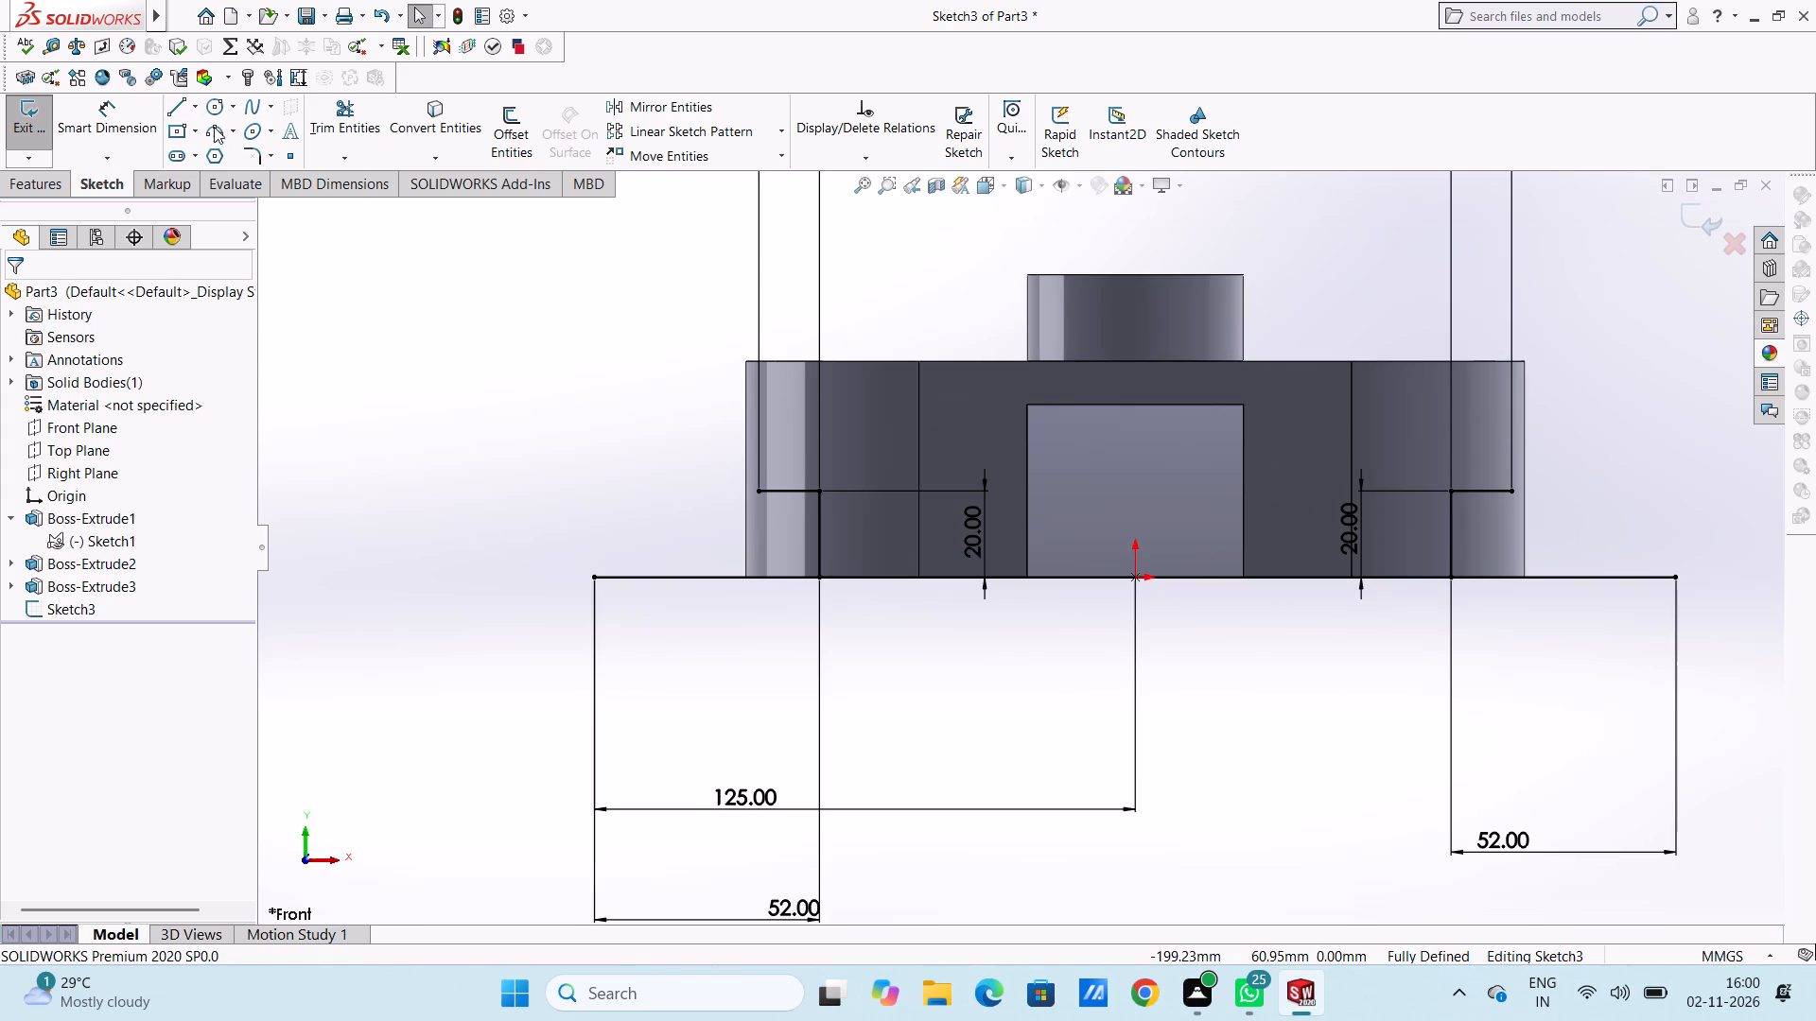
left_click(215, 130)
left_click(594, 575)
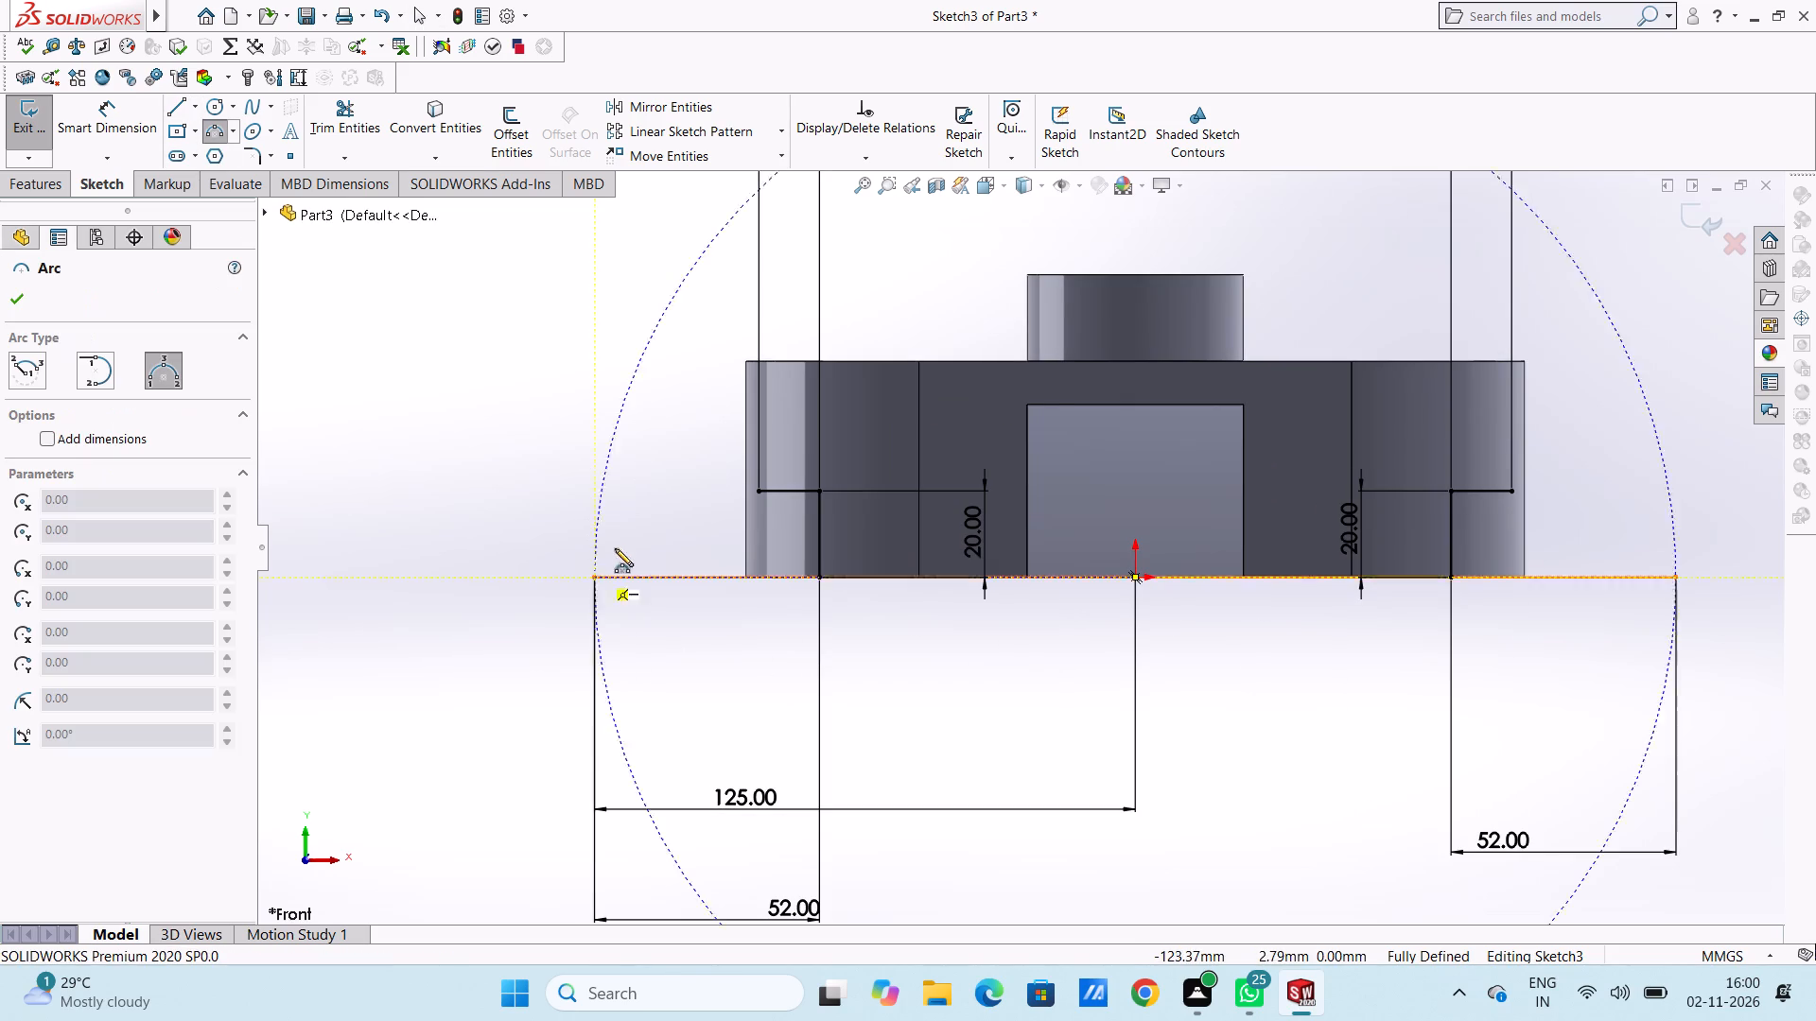
left_click(762, 492)
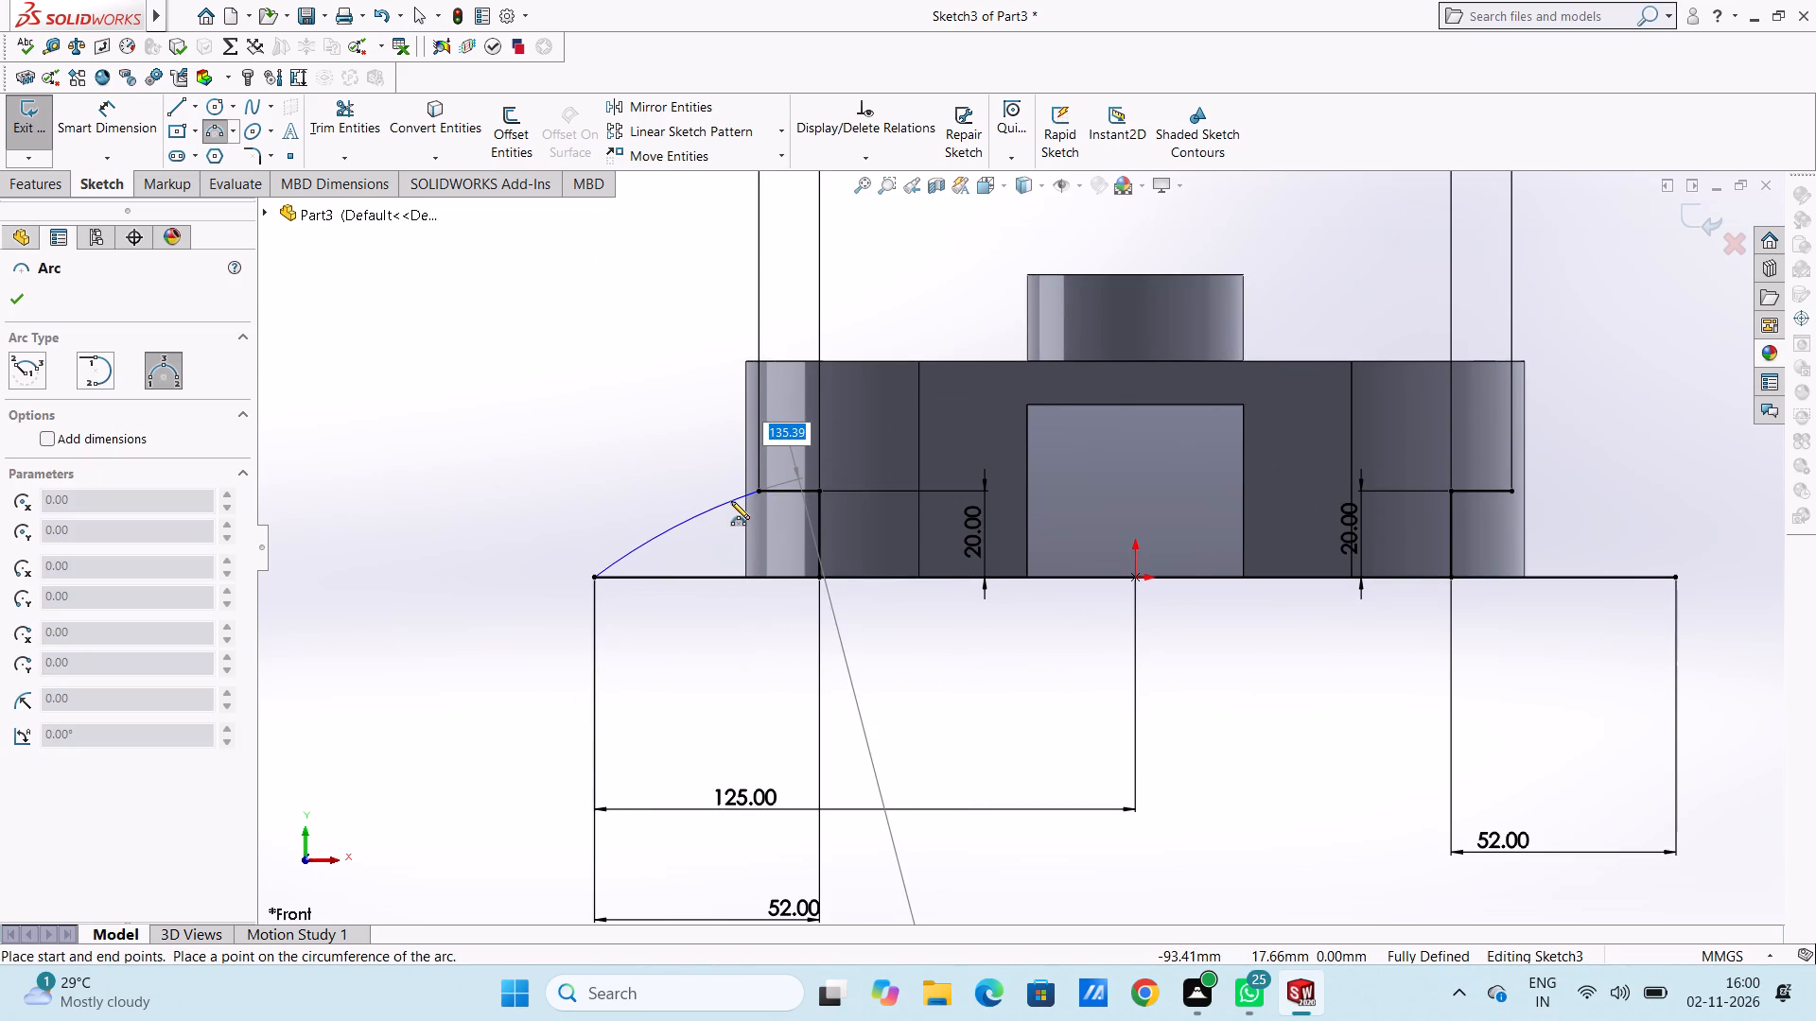
type("250")
key("Return")
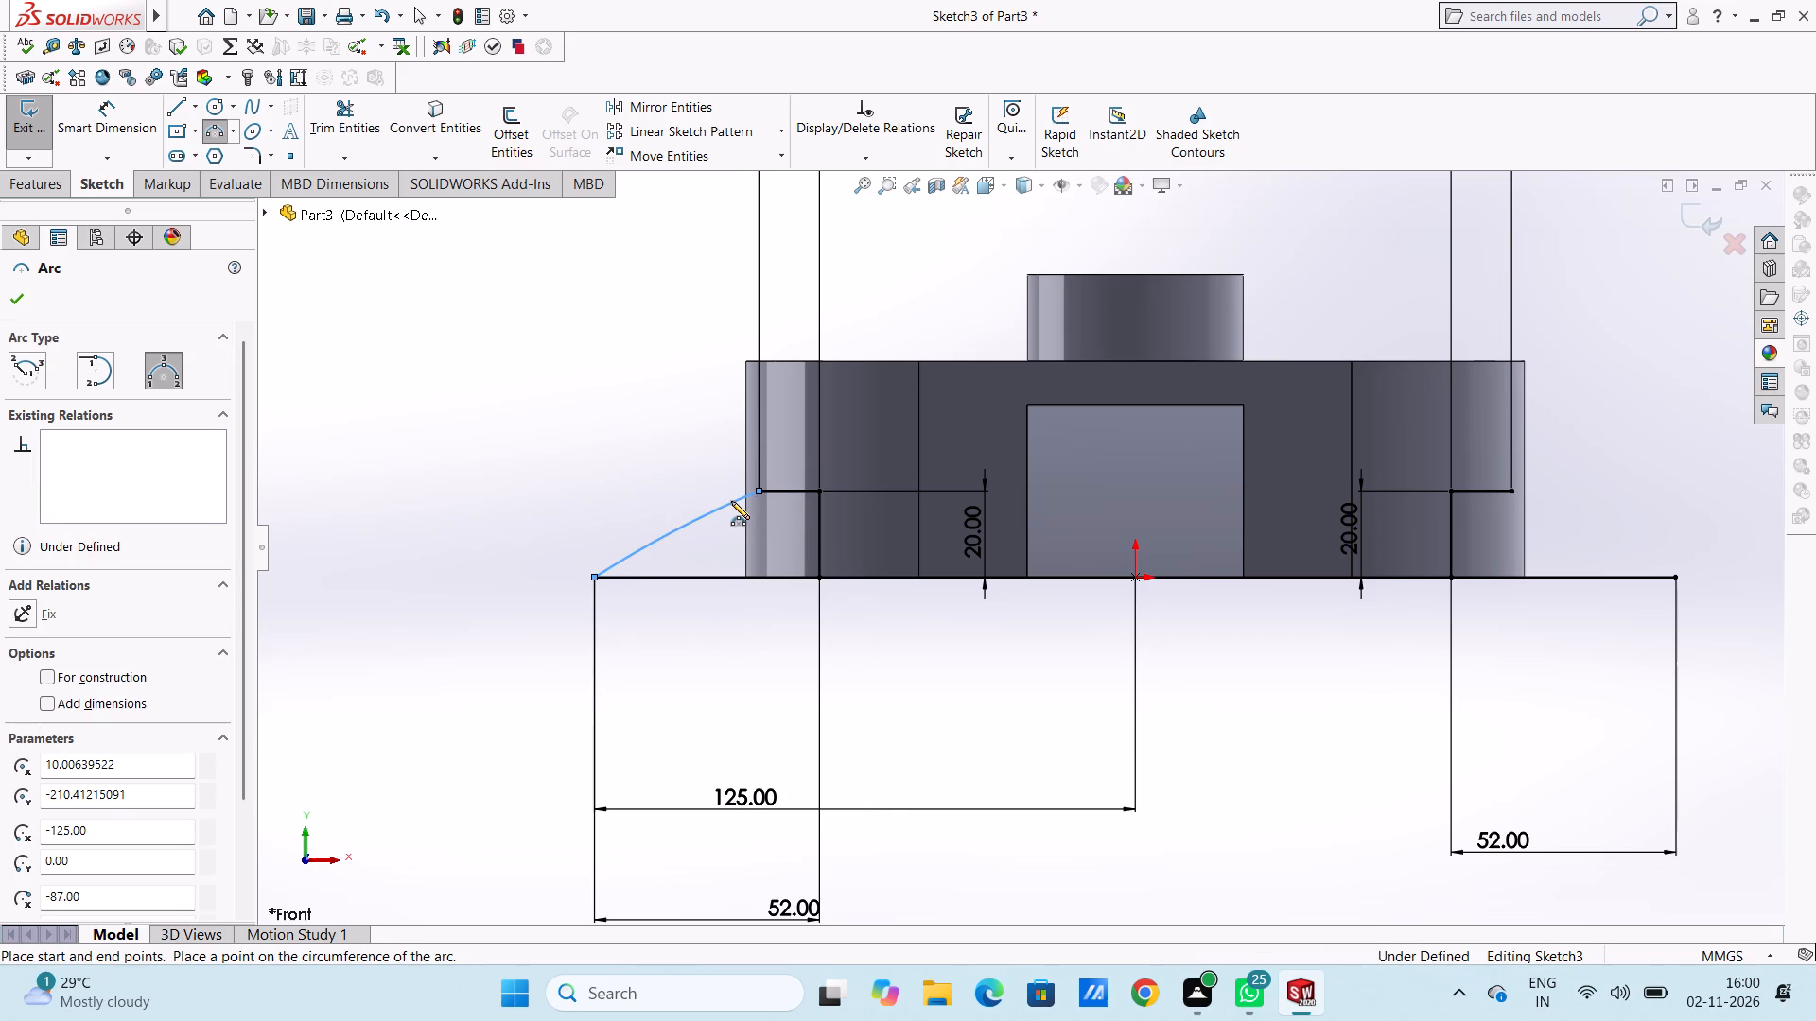
Draw a three-point arc of radius 250 mm from the outer end of the right top line to the baseline's right end.
left_click(1511, 492)
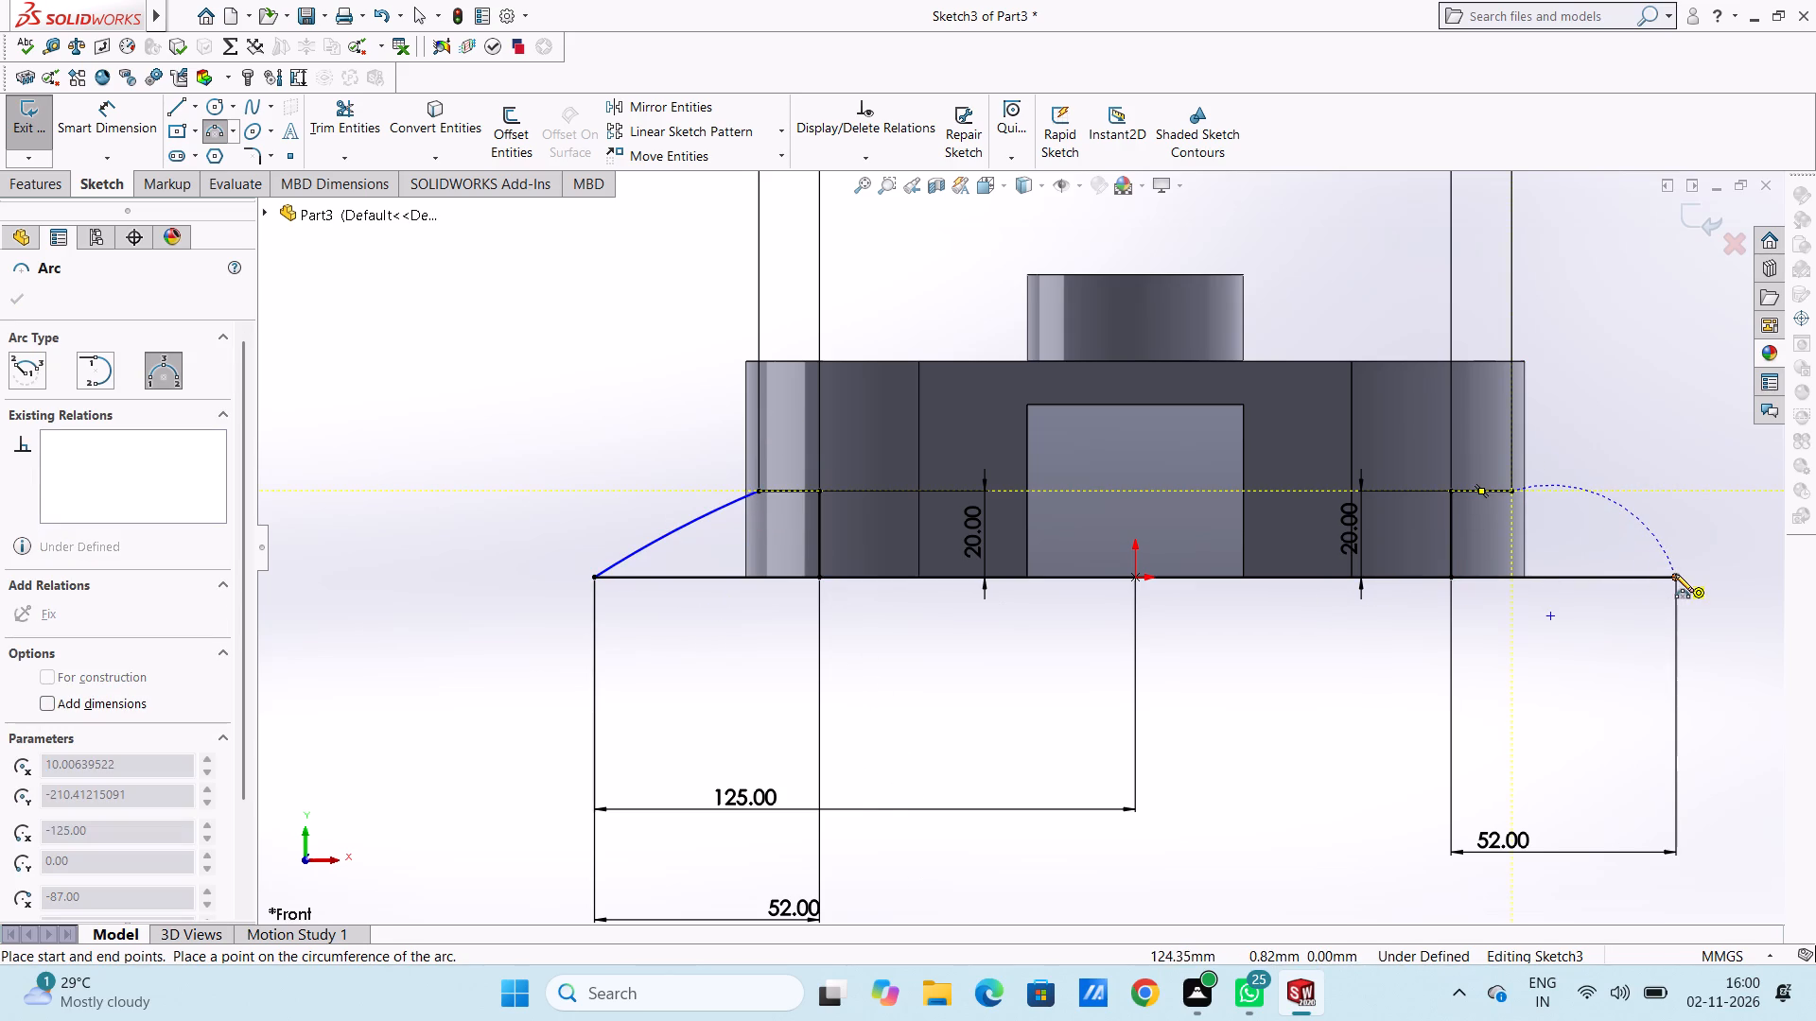
left_click(1675, 574)
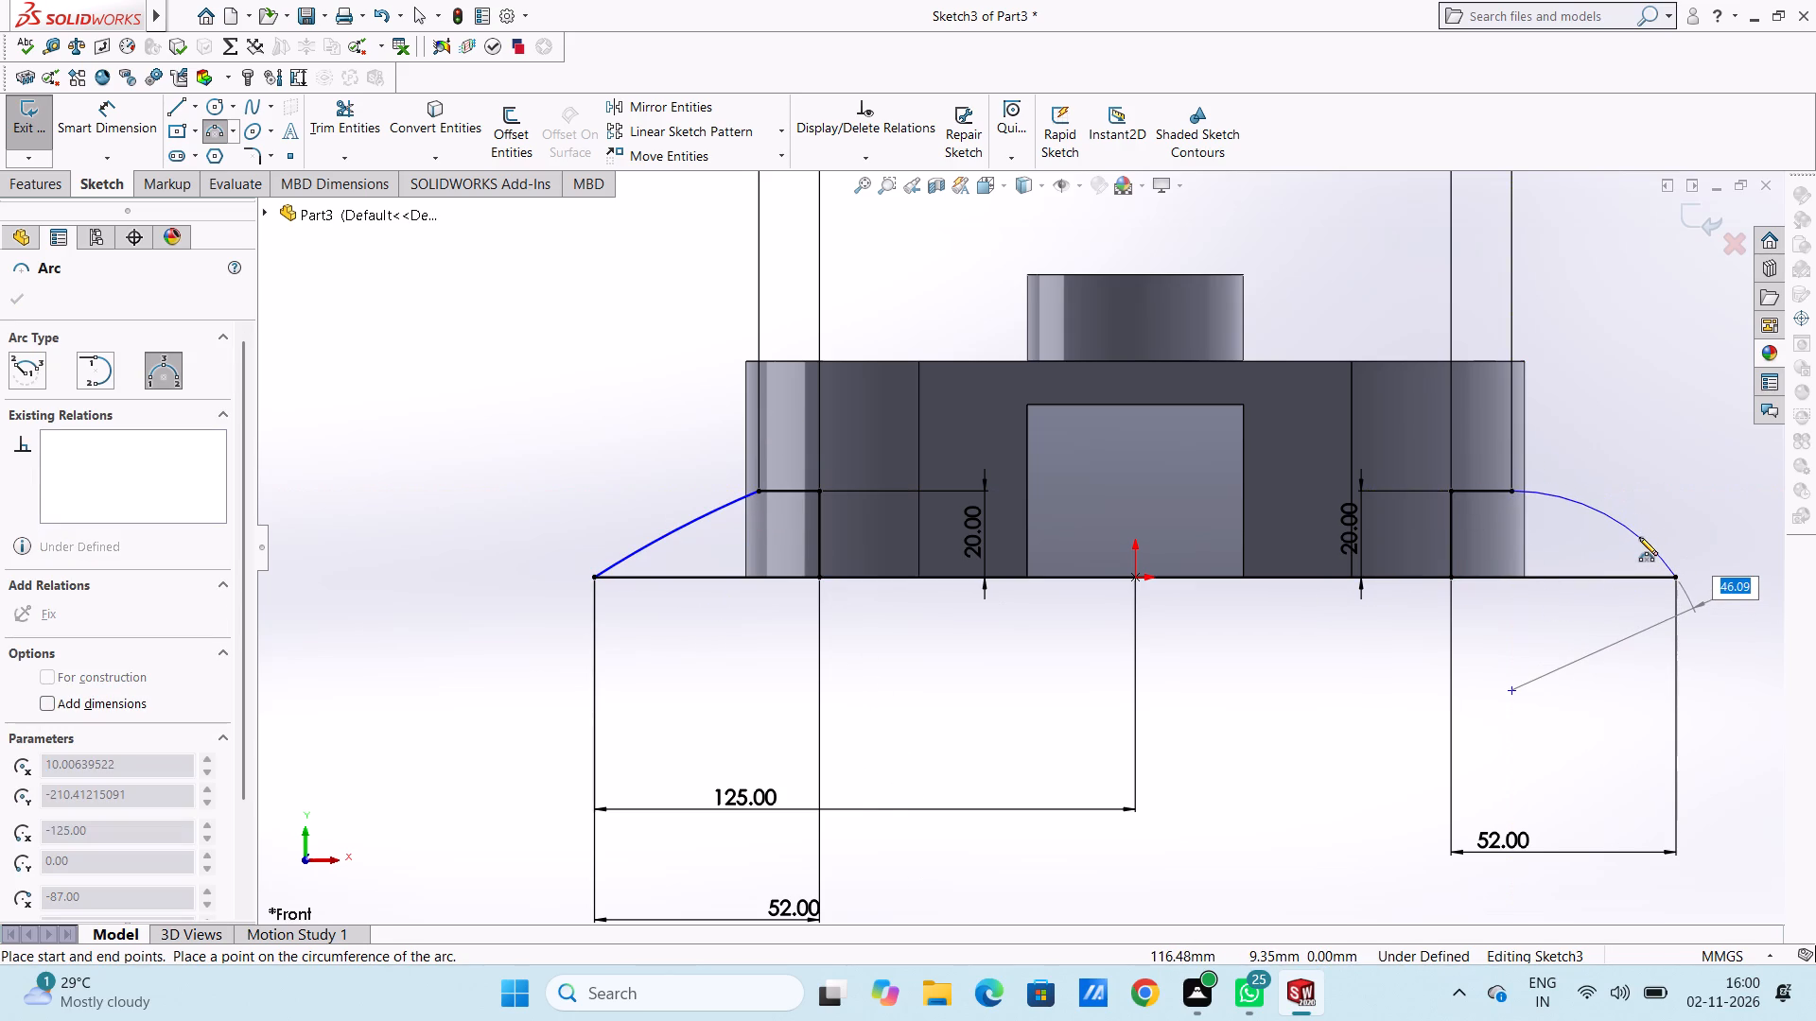
type("250")
key("Return")
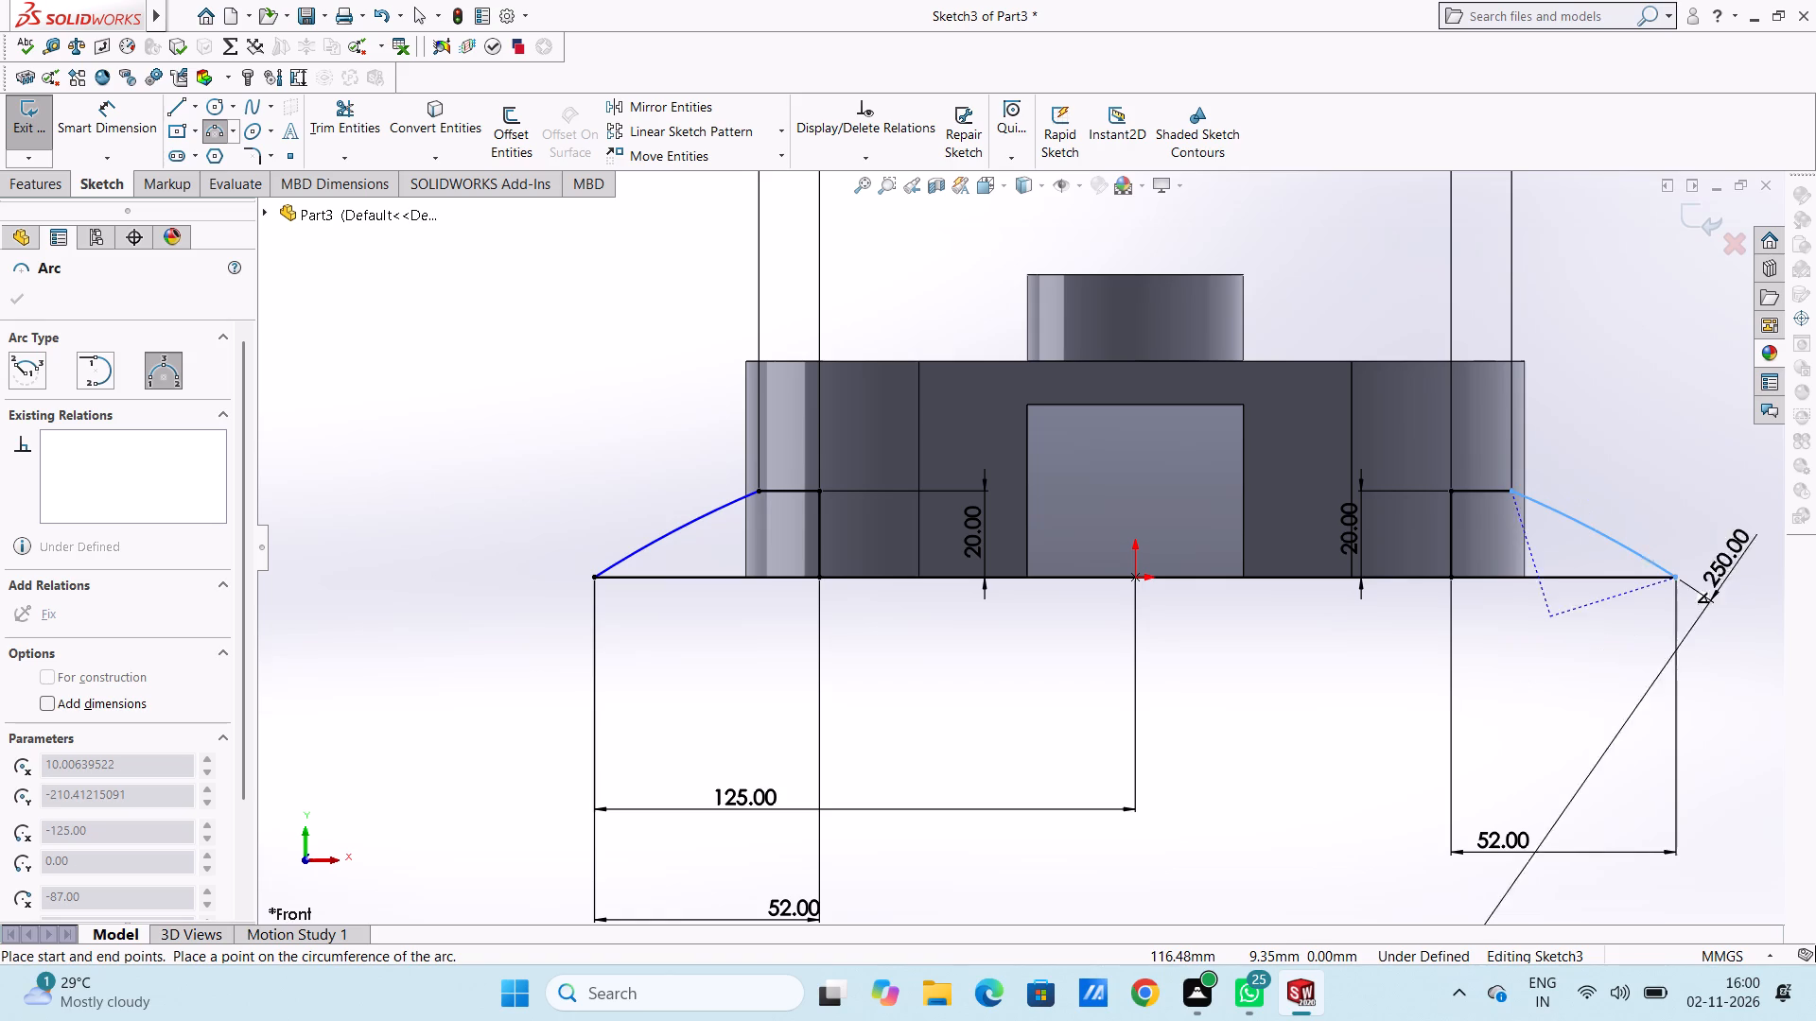
scroll(1109, 581, "up", 3)
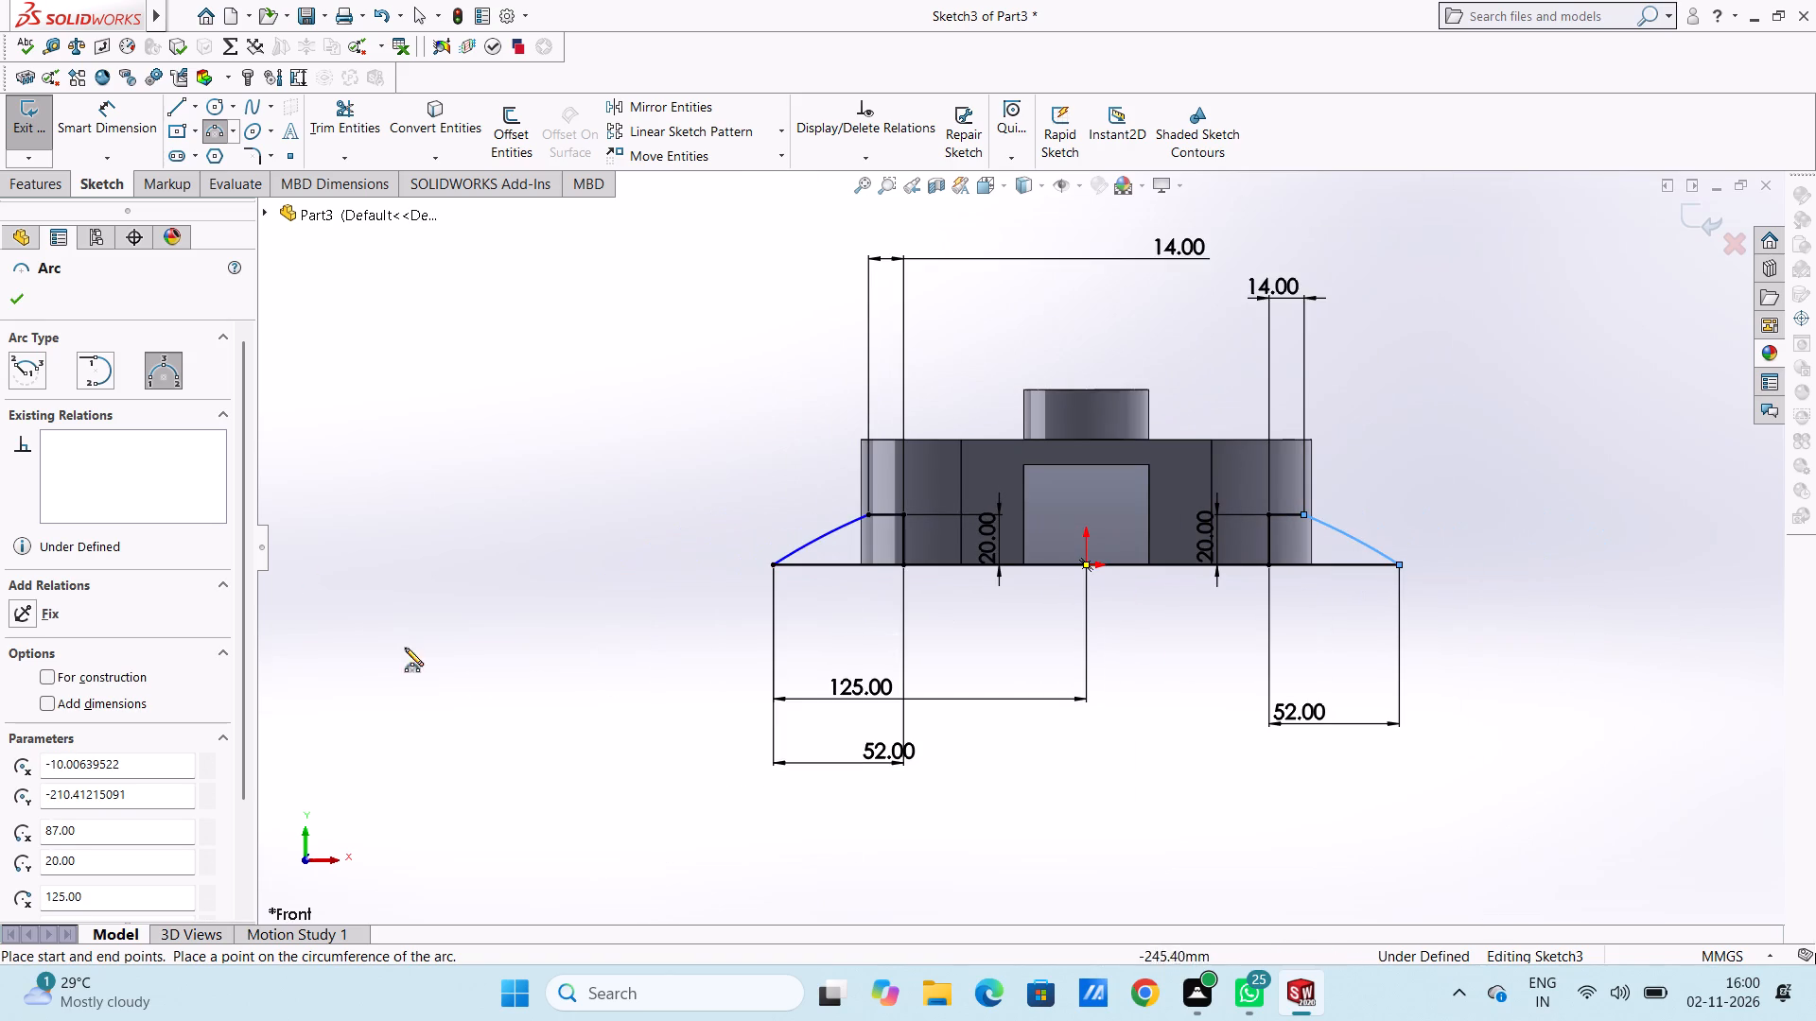
left_click(24, 299)
left_click(570, 407)
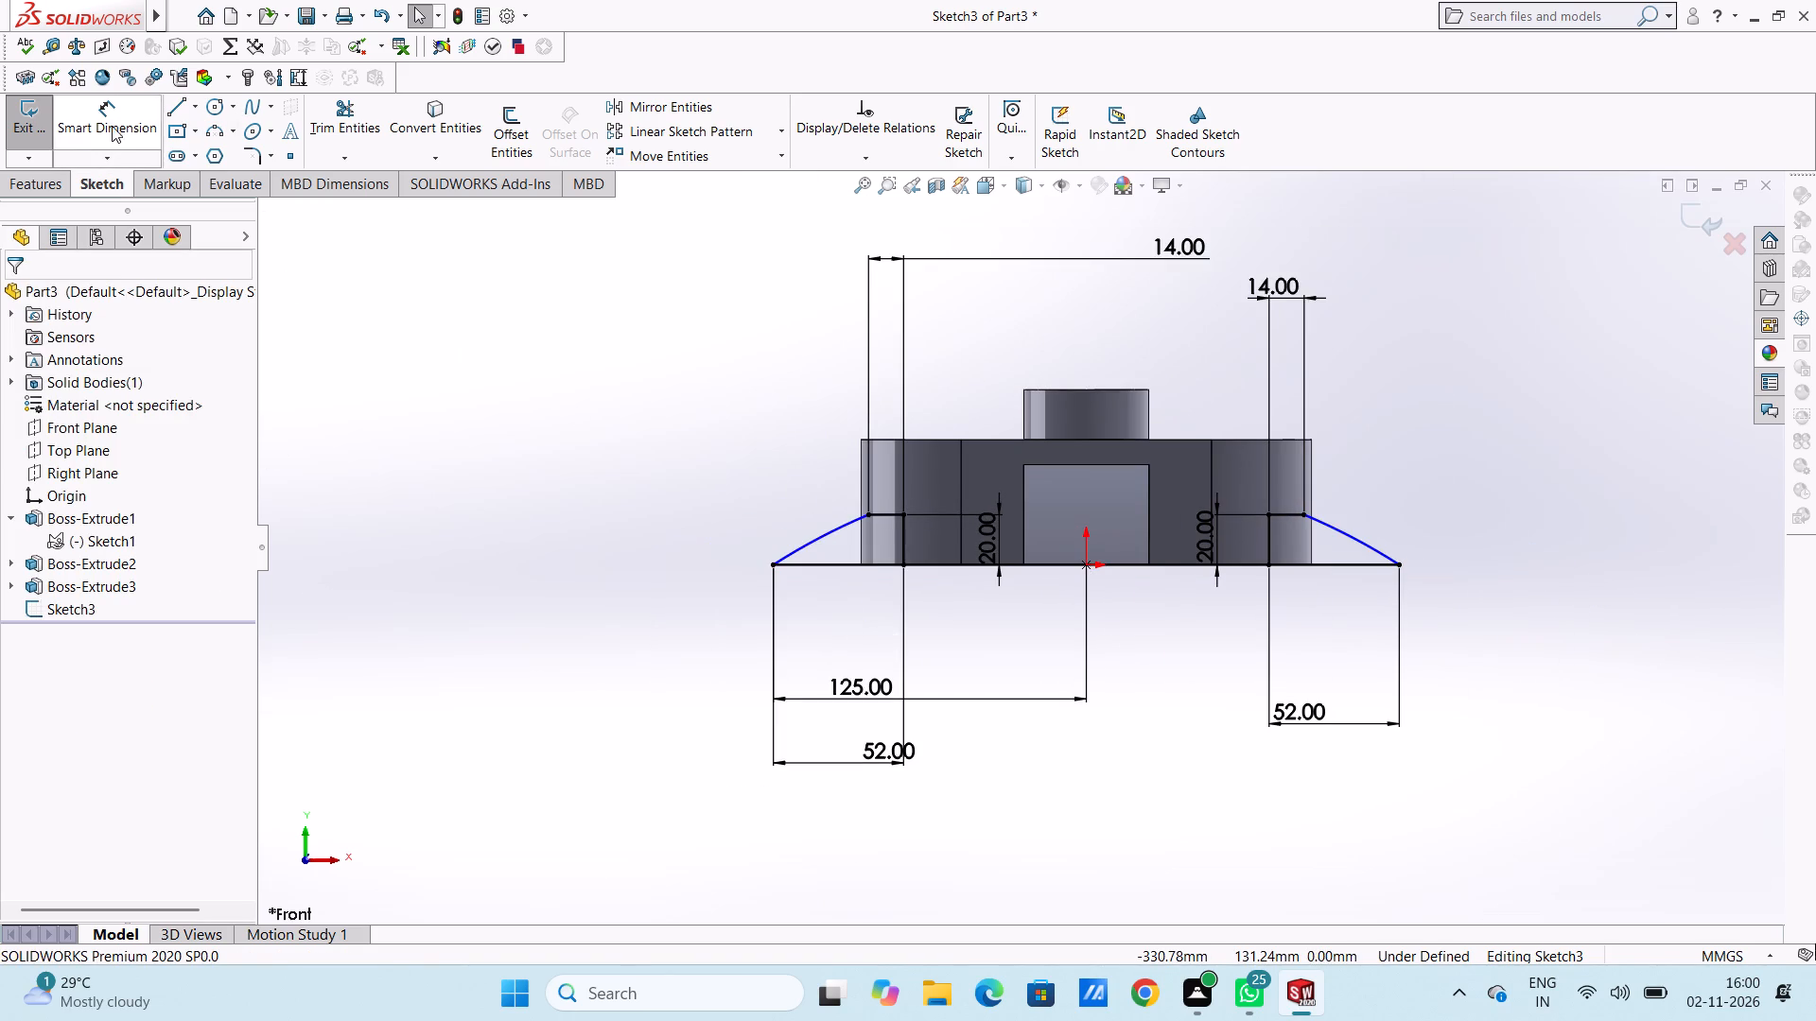
Dimension the radii of the left and right profile arcs, placing each dimension above its arc and outside the body.
left_click(112, 124)
left_click(820, 536)
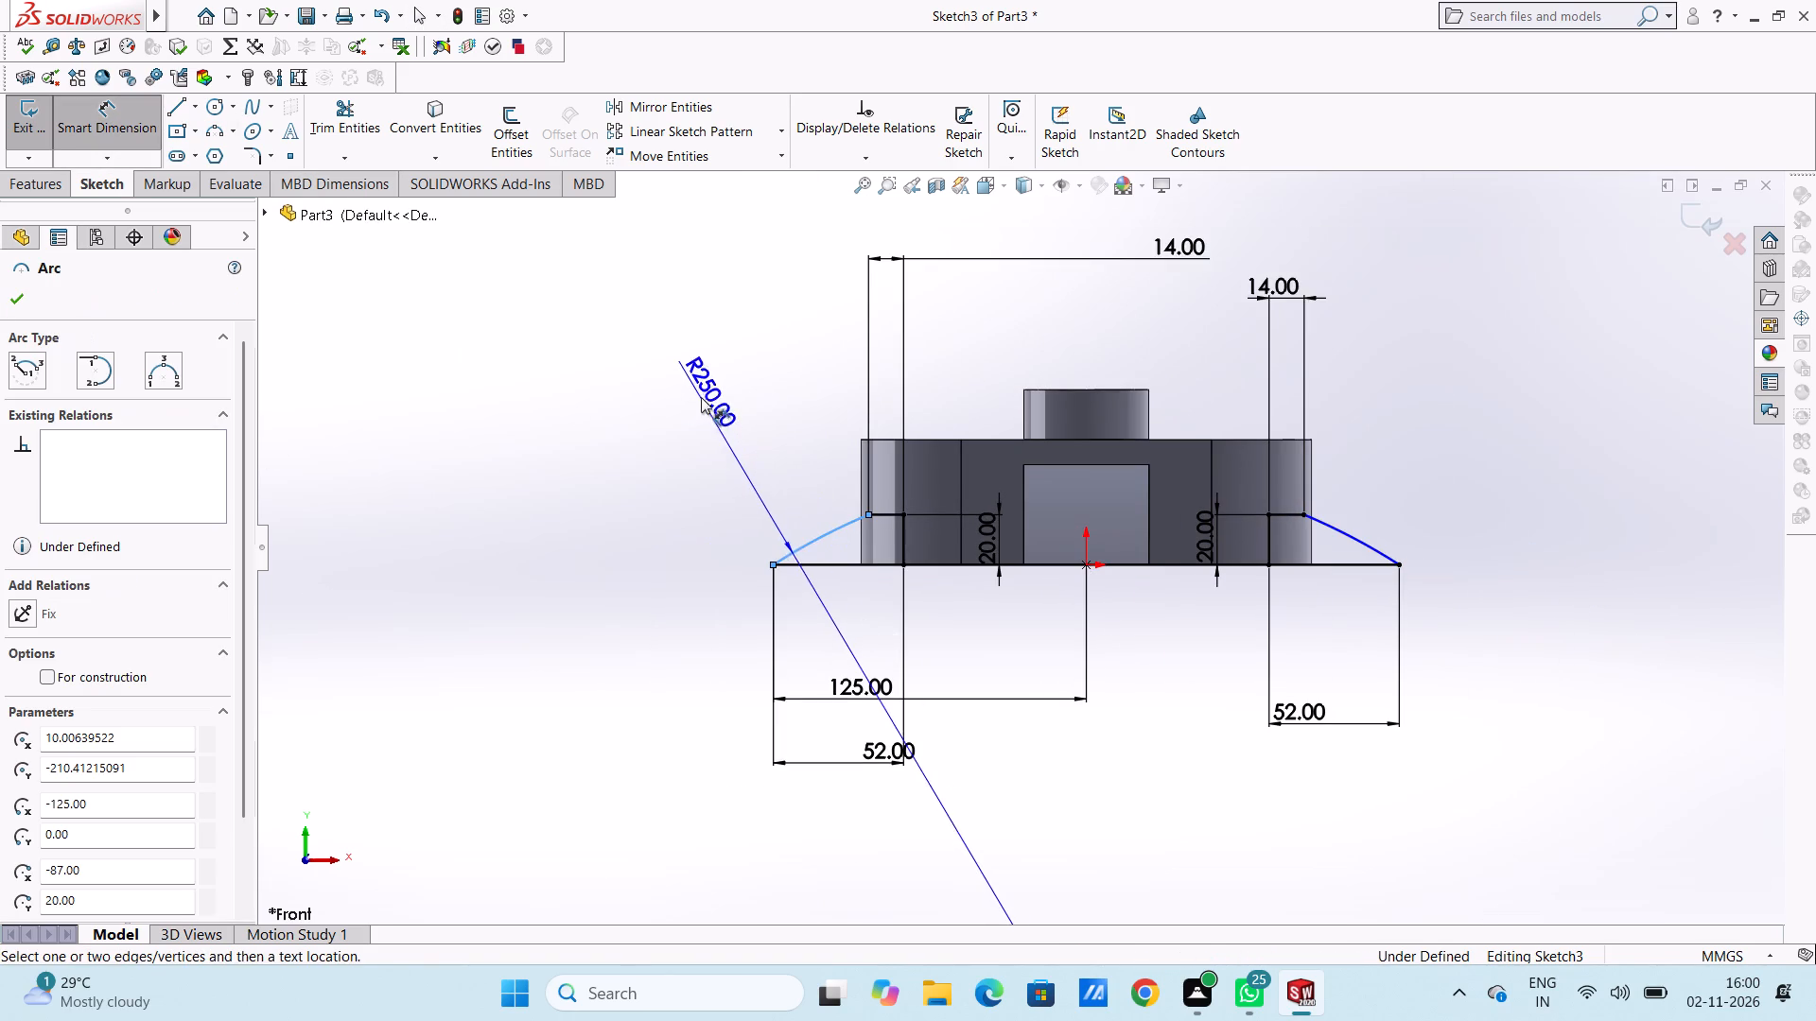
left_click(741, 353)
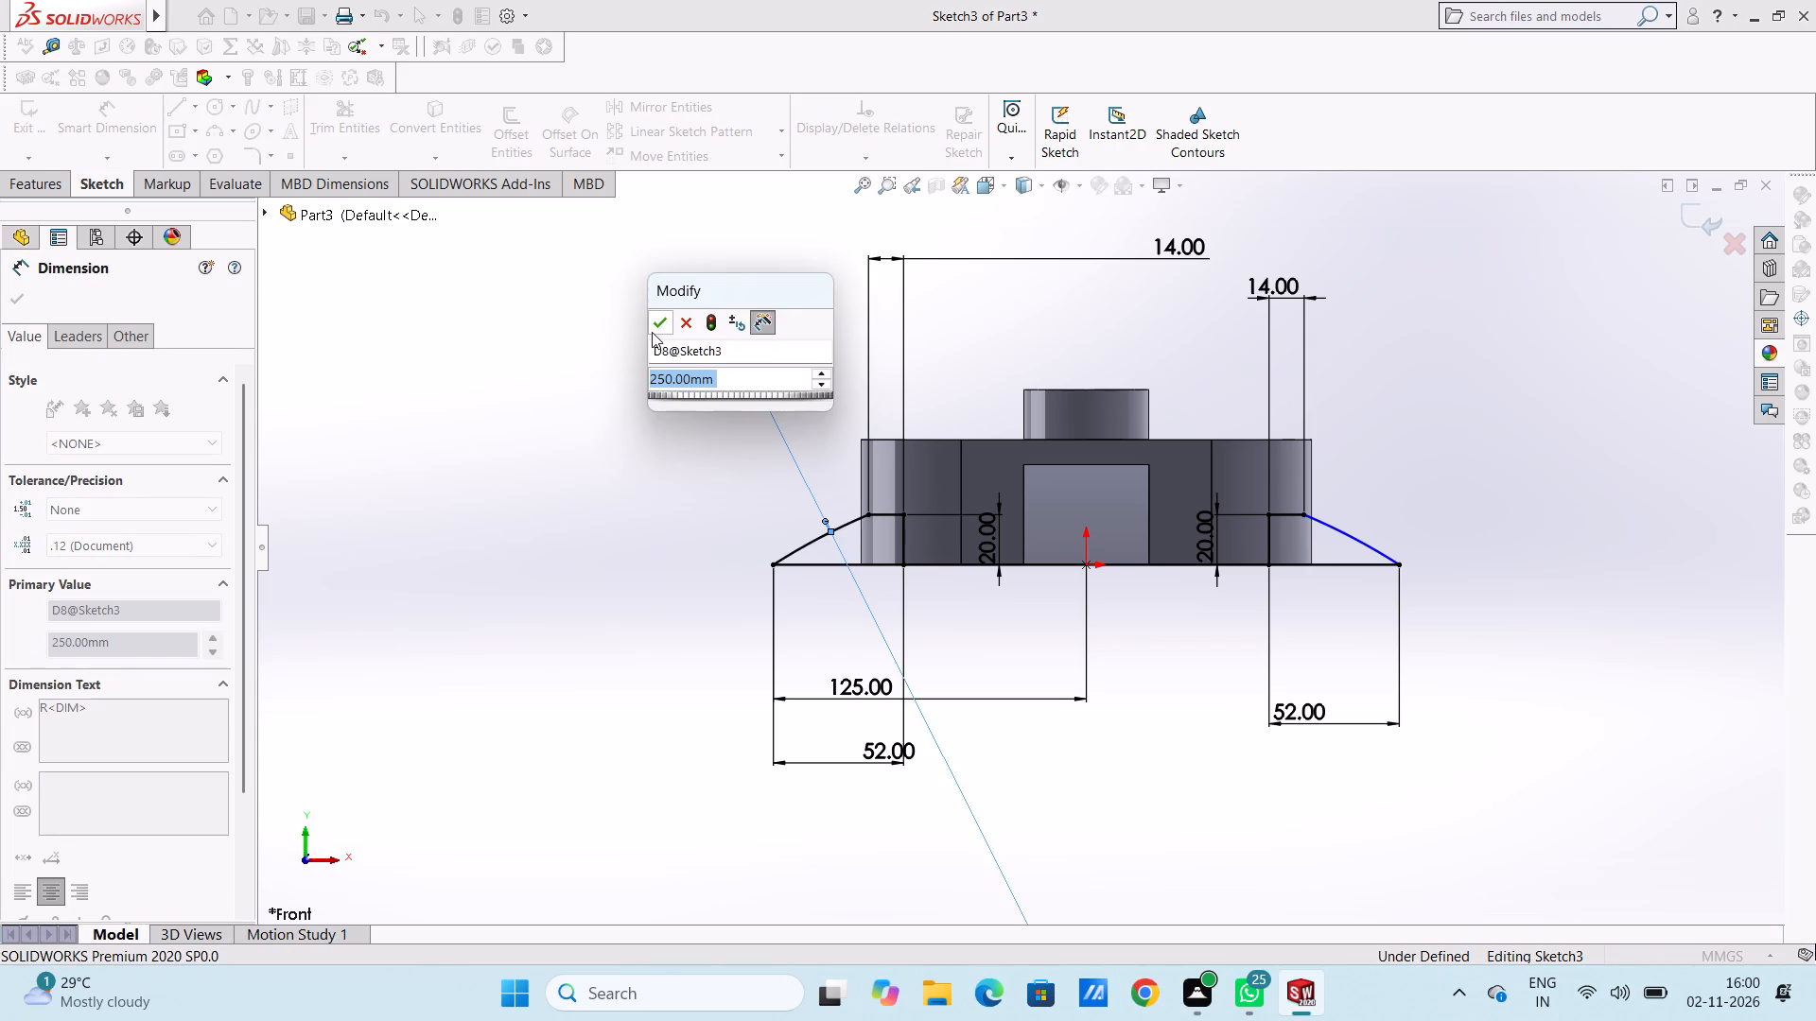
left_click(655, 317)
left_click(625, 337)
scroll(1199, 436, "up", 2)
scroll(1184, 575, "down", 2)
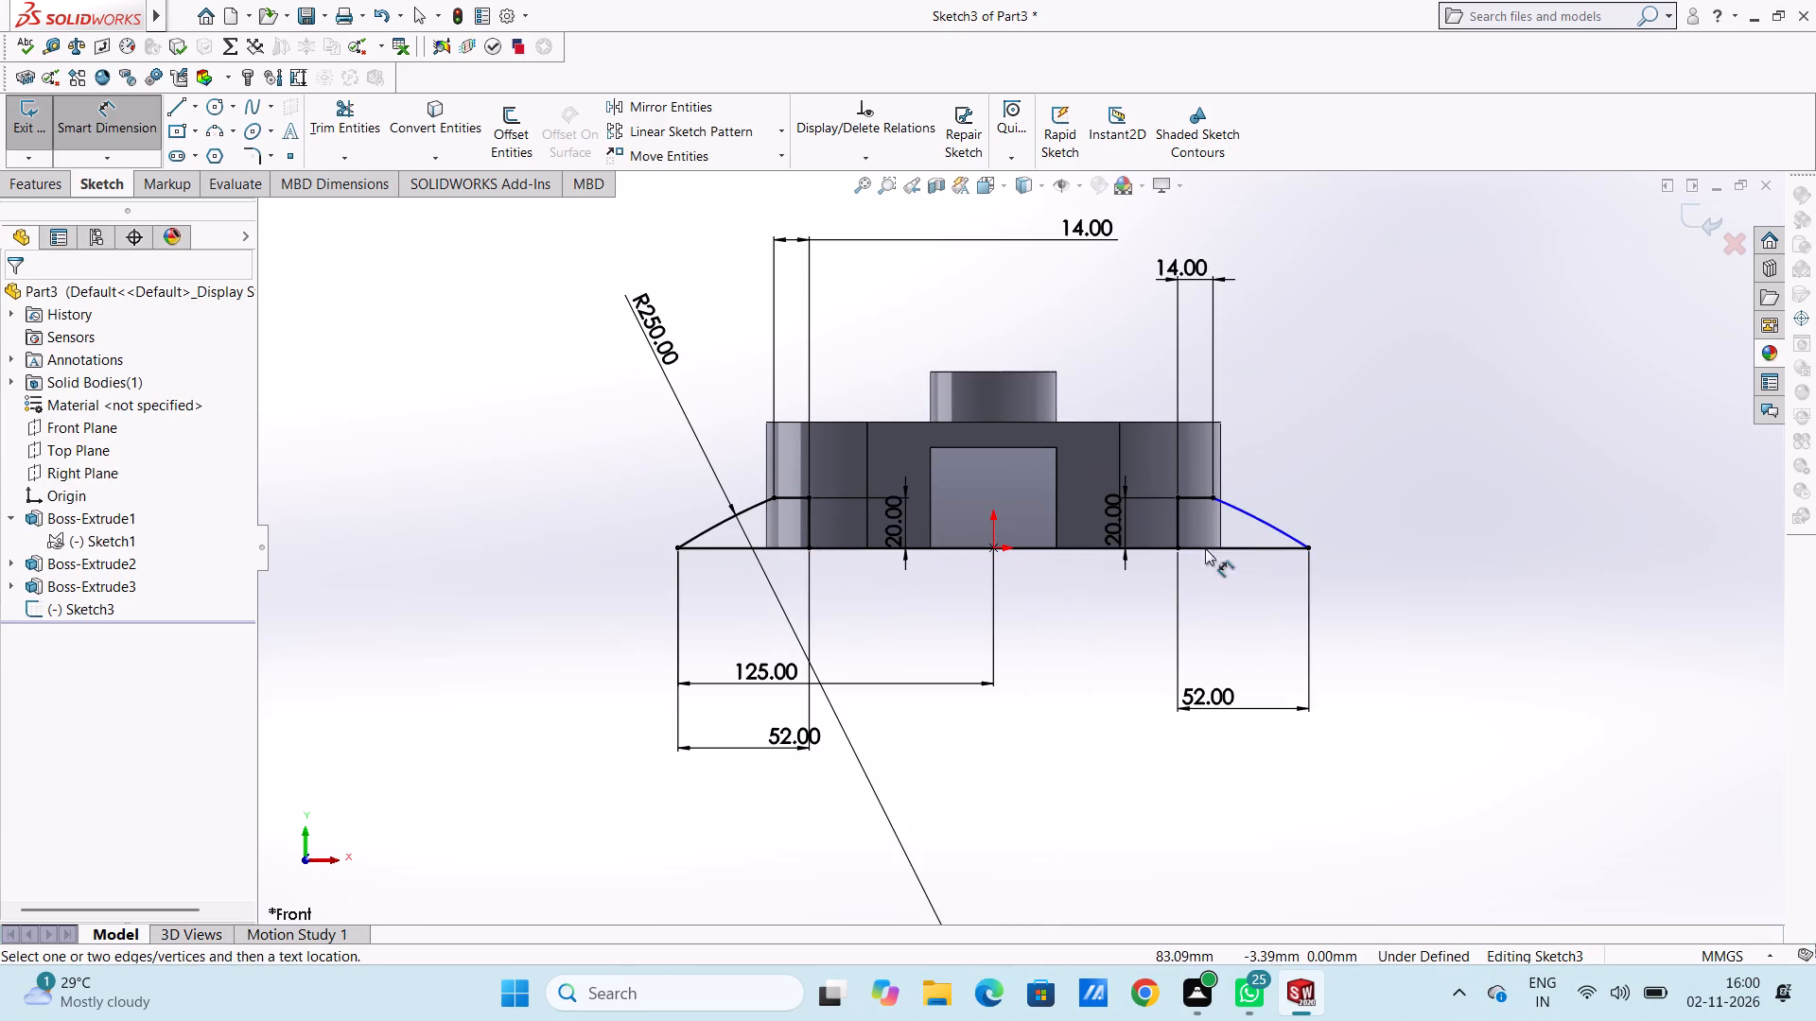
left_click(1244, 515)
left_click(1349, 389)
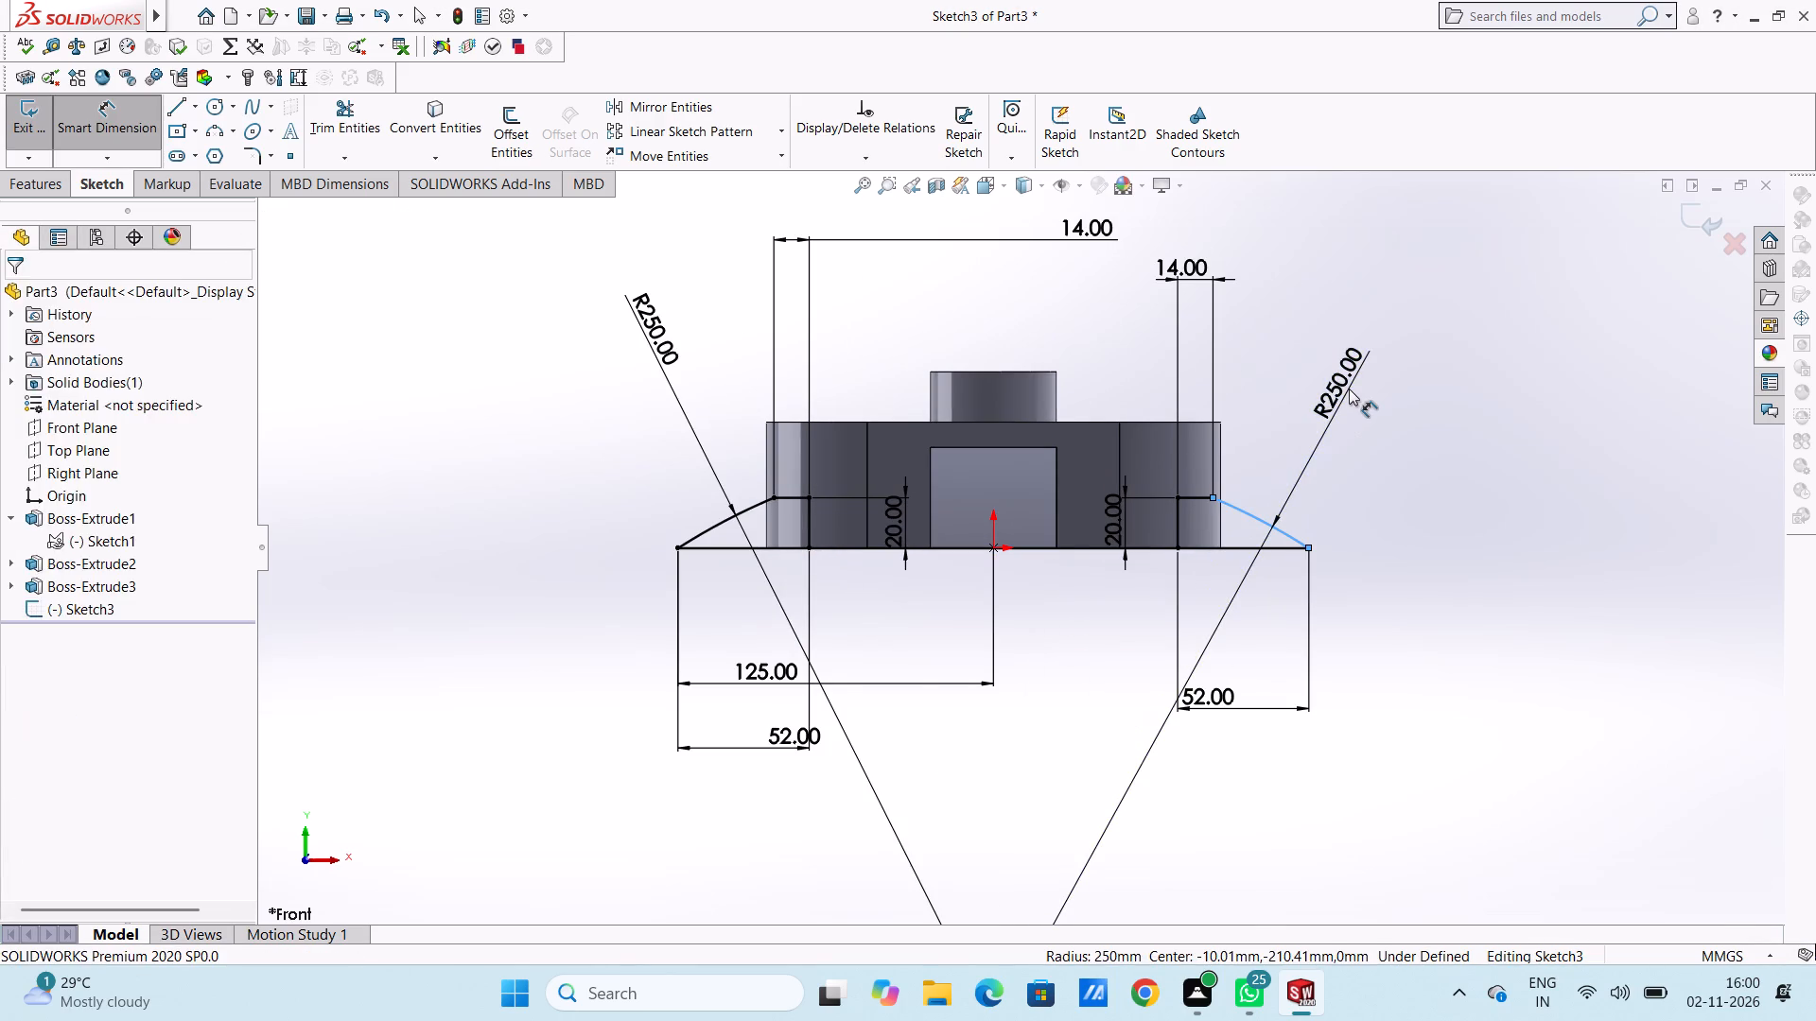
left_click(1266, 359)
left_click(1258, 353)
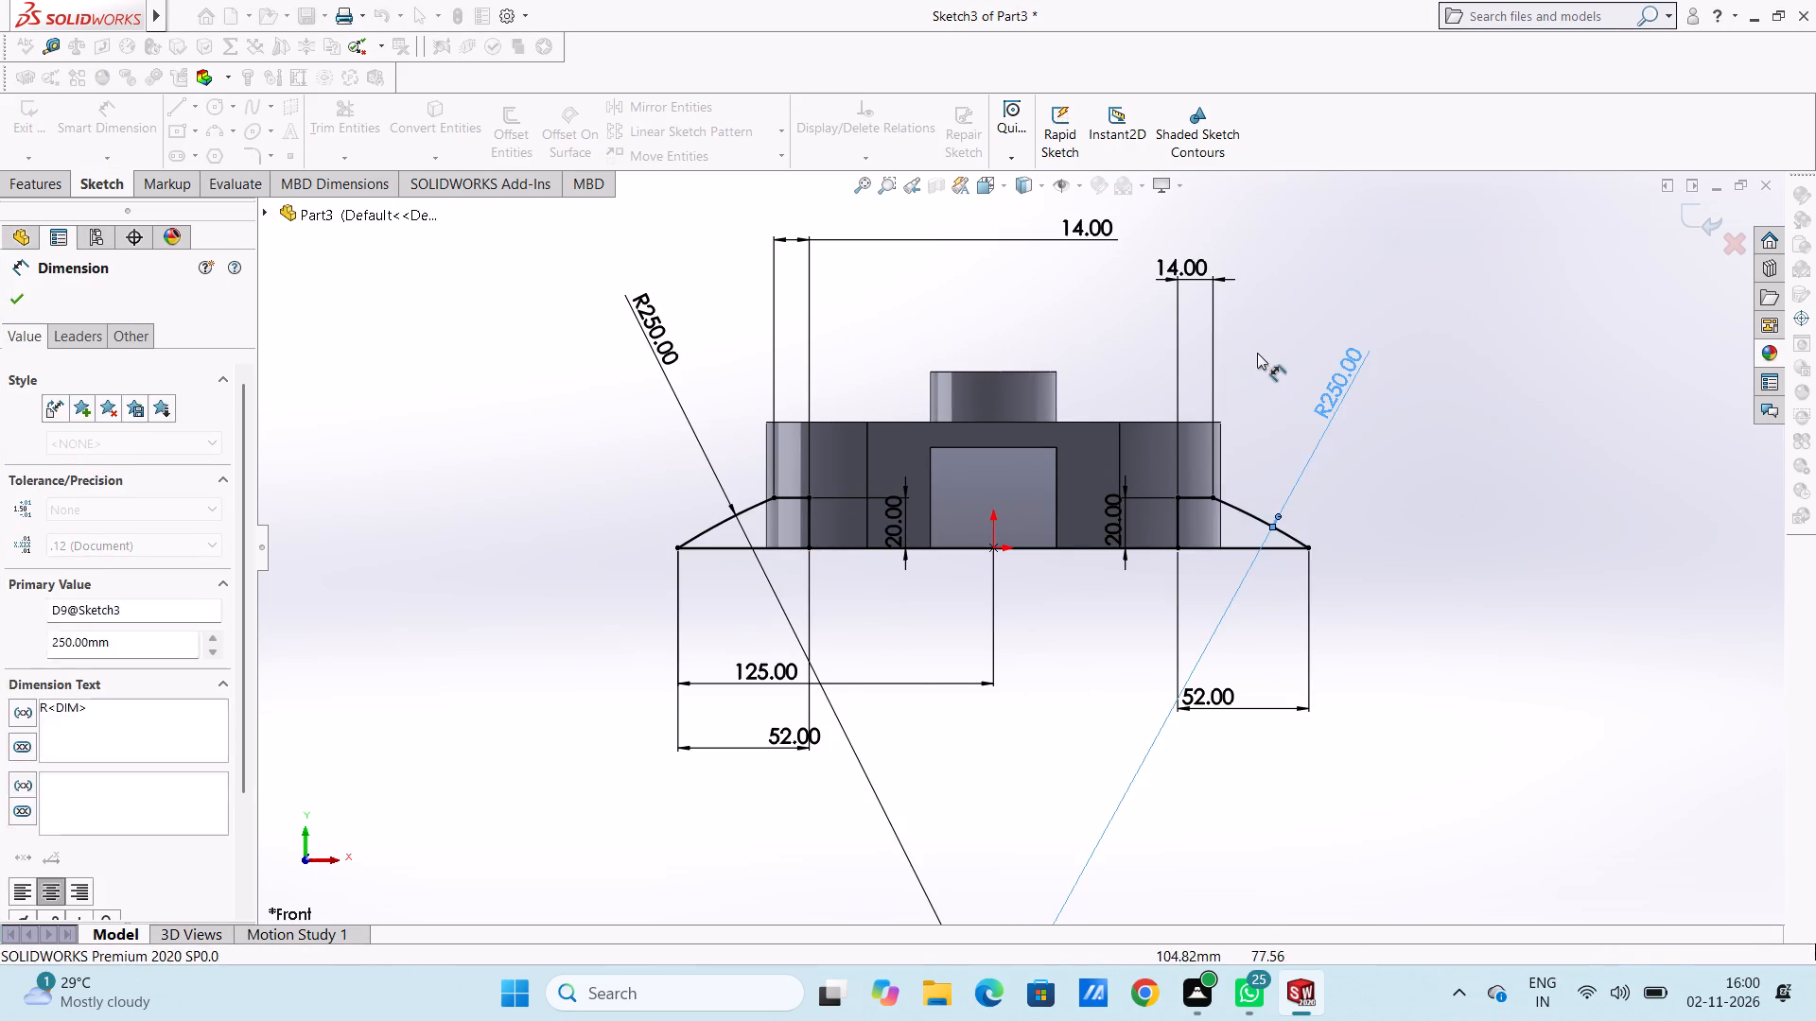
middle_click_drag(1260, 367, 1149, 563)
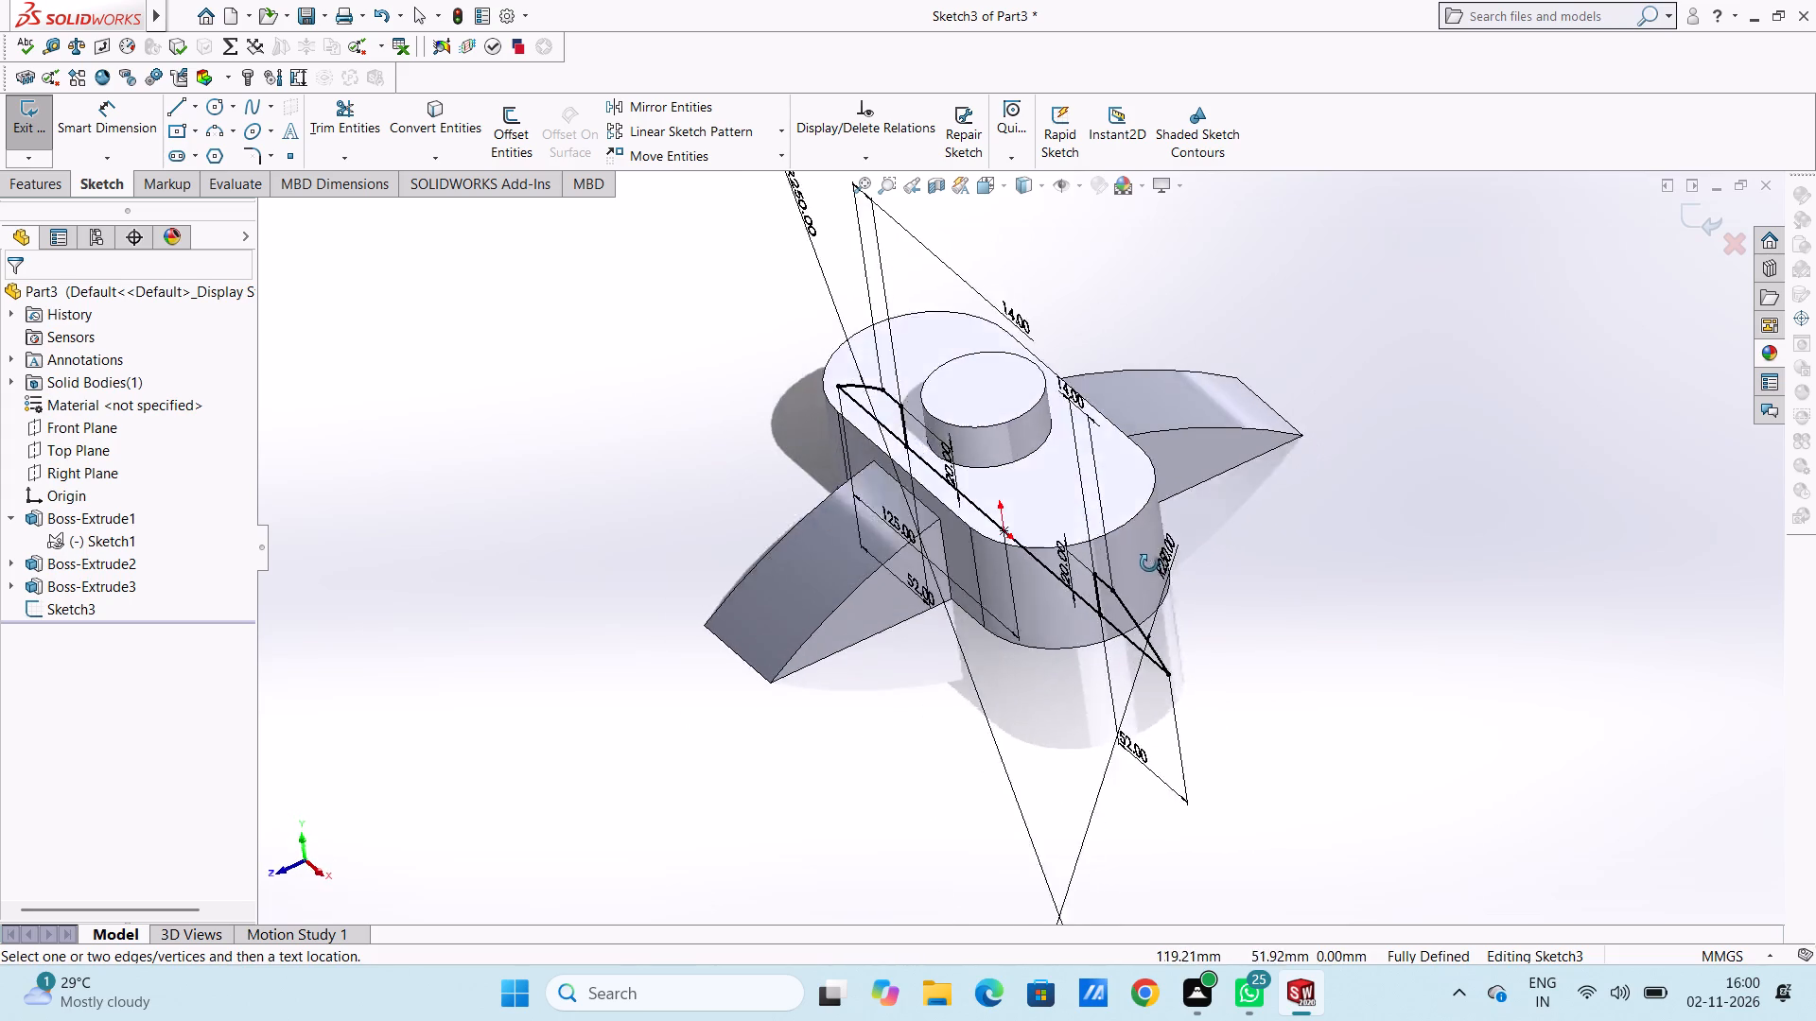
middle_click_drag(1149, 563, 1179, 566)
left_click(101, 139)
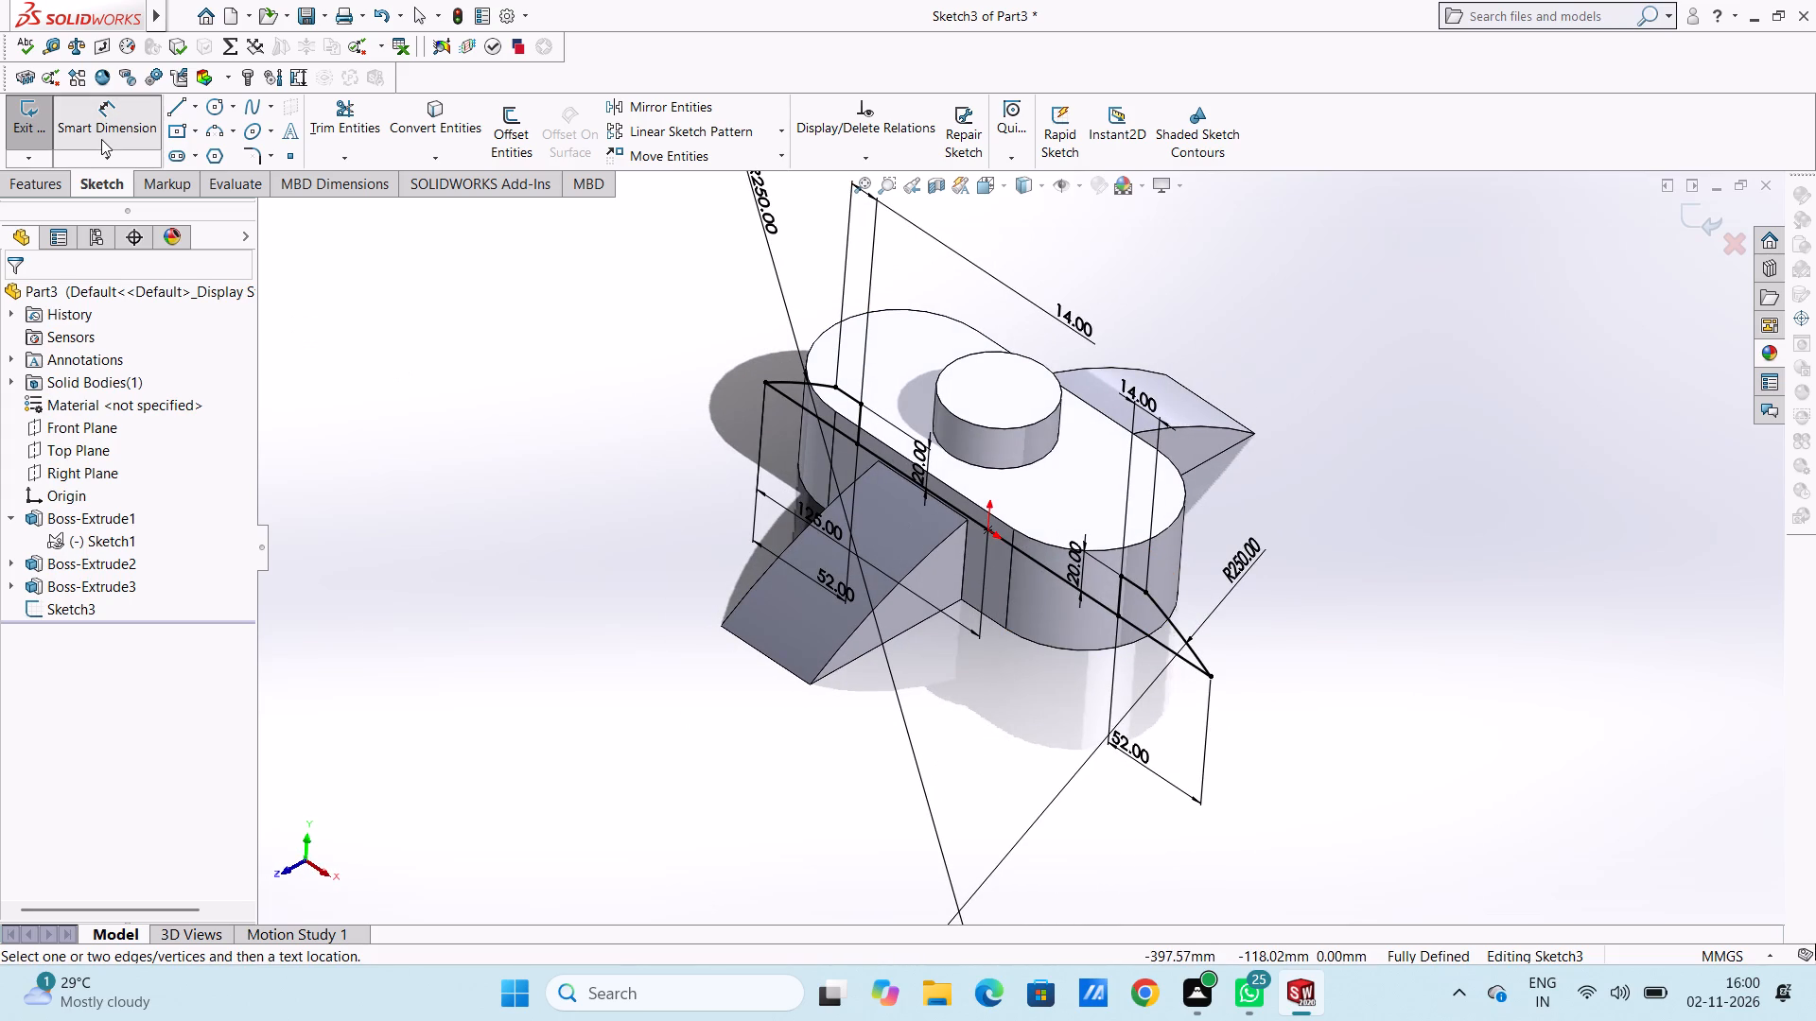
Extrude both closed end-profile regions as a merged boss, Mid Plane, 50 mm deep.
left_click(51, 181)
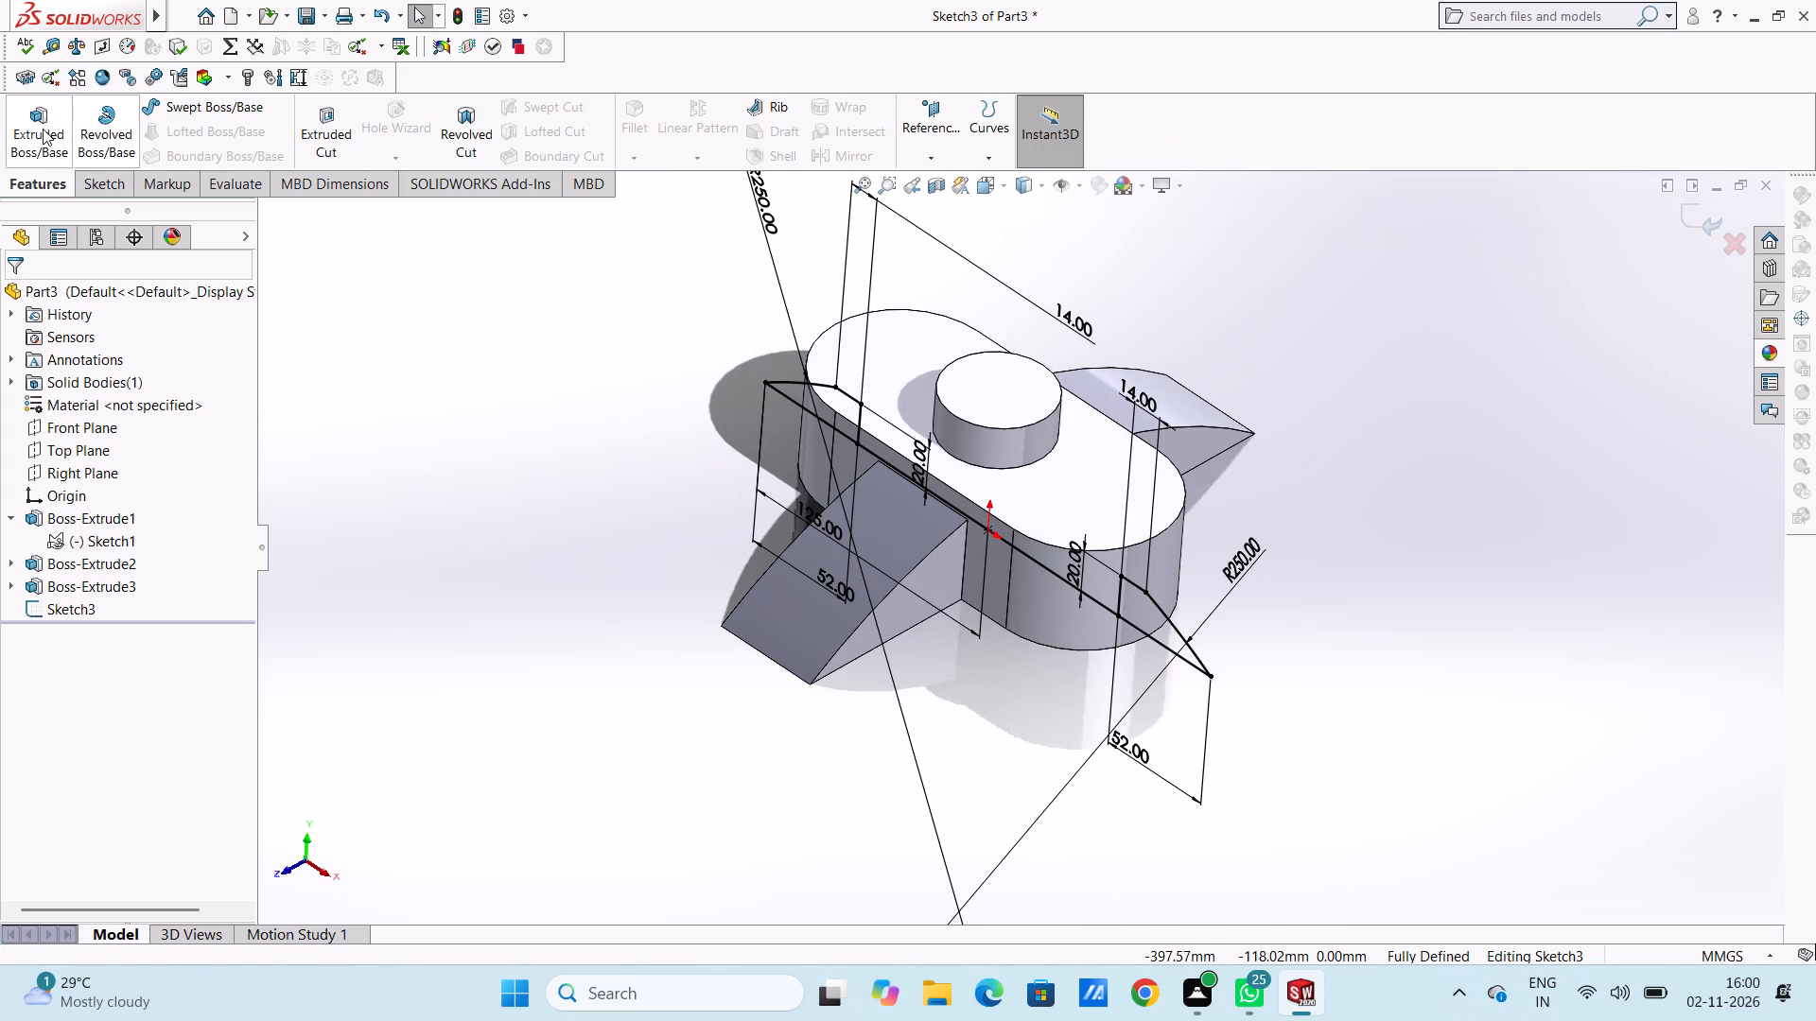
left_click(43, 129)
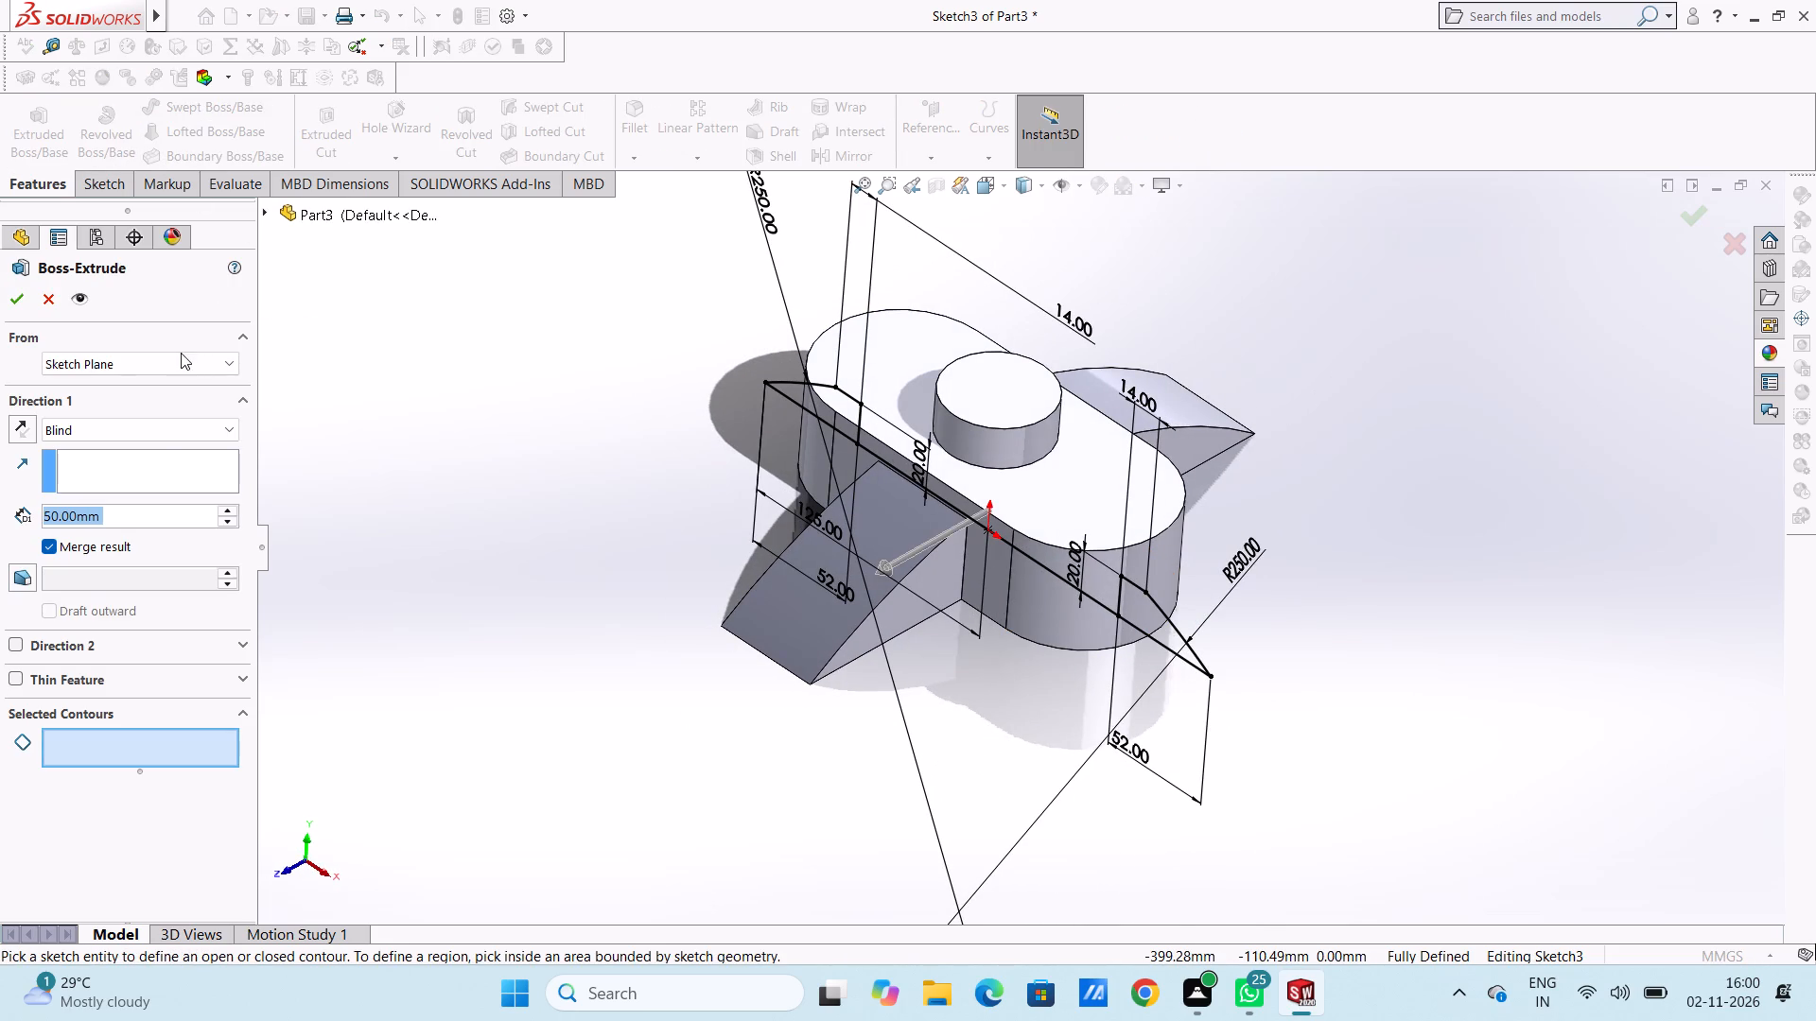
left_click(166, 428)
left_click(137, 540)
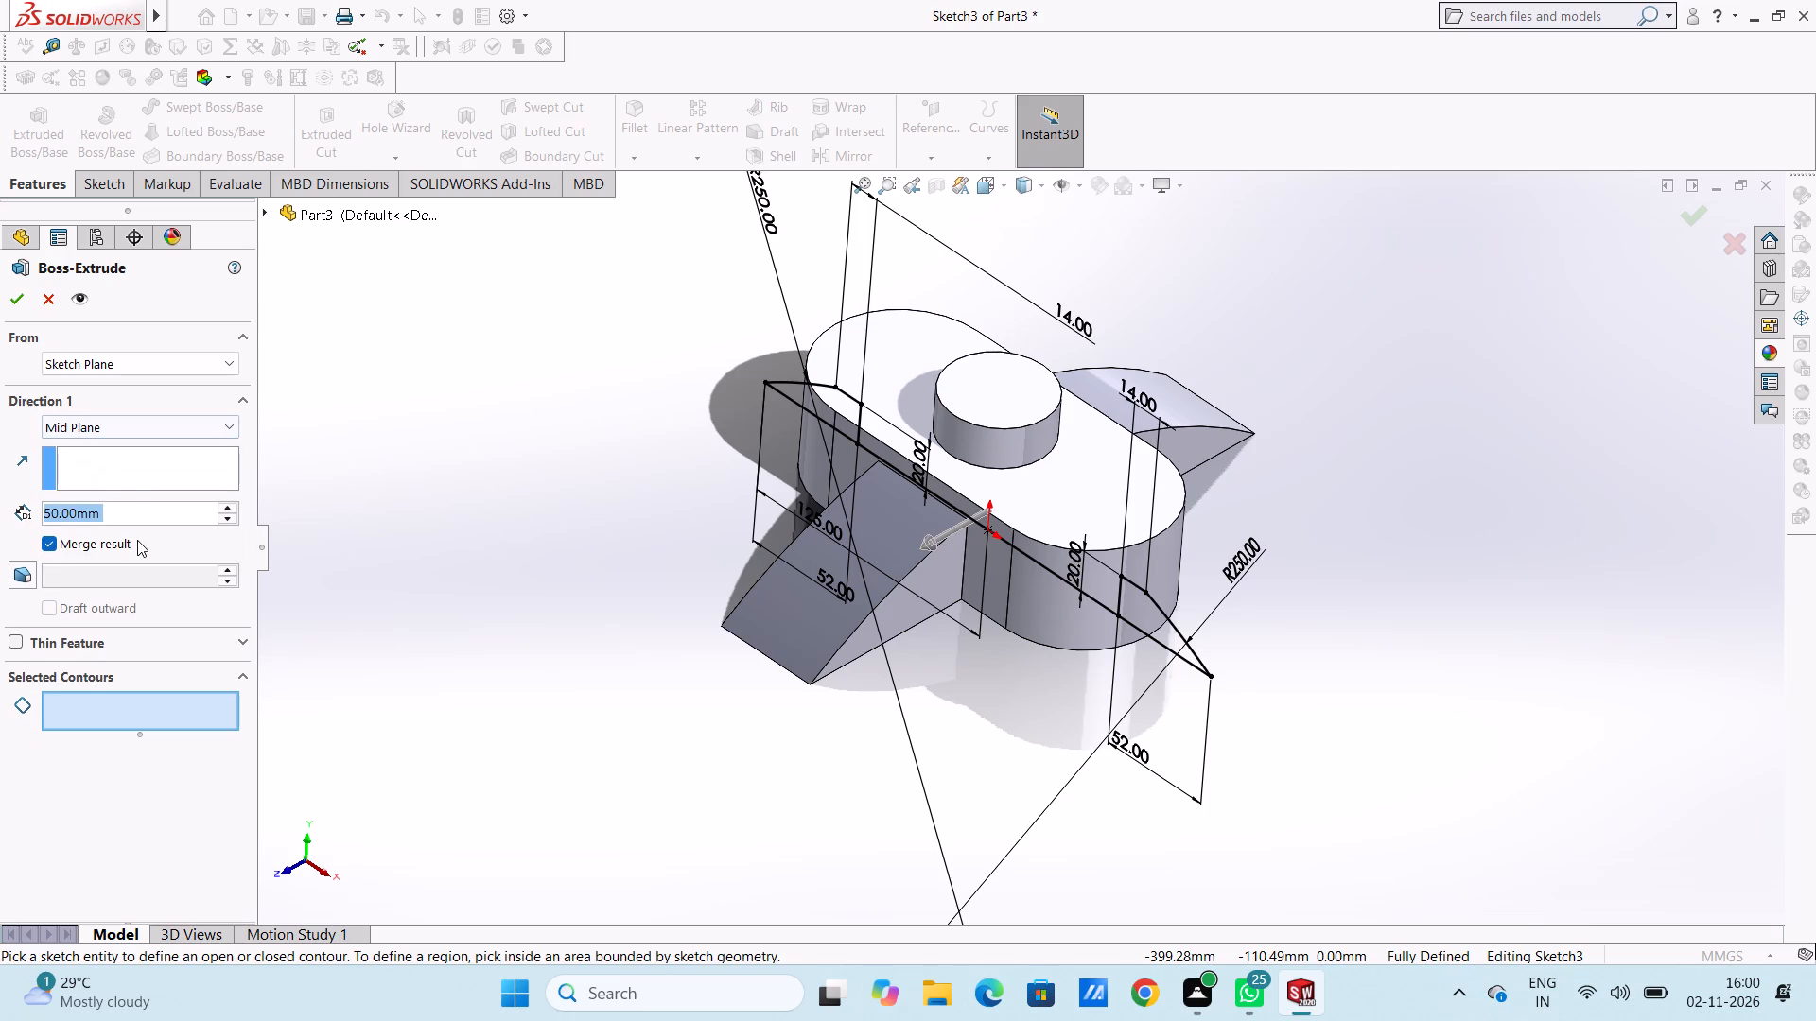
left_click(798, 390)
left_click(1165, 629)
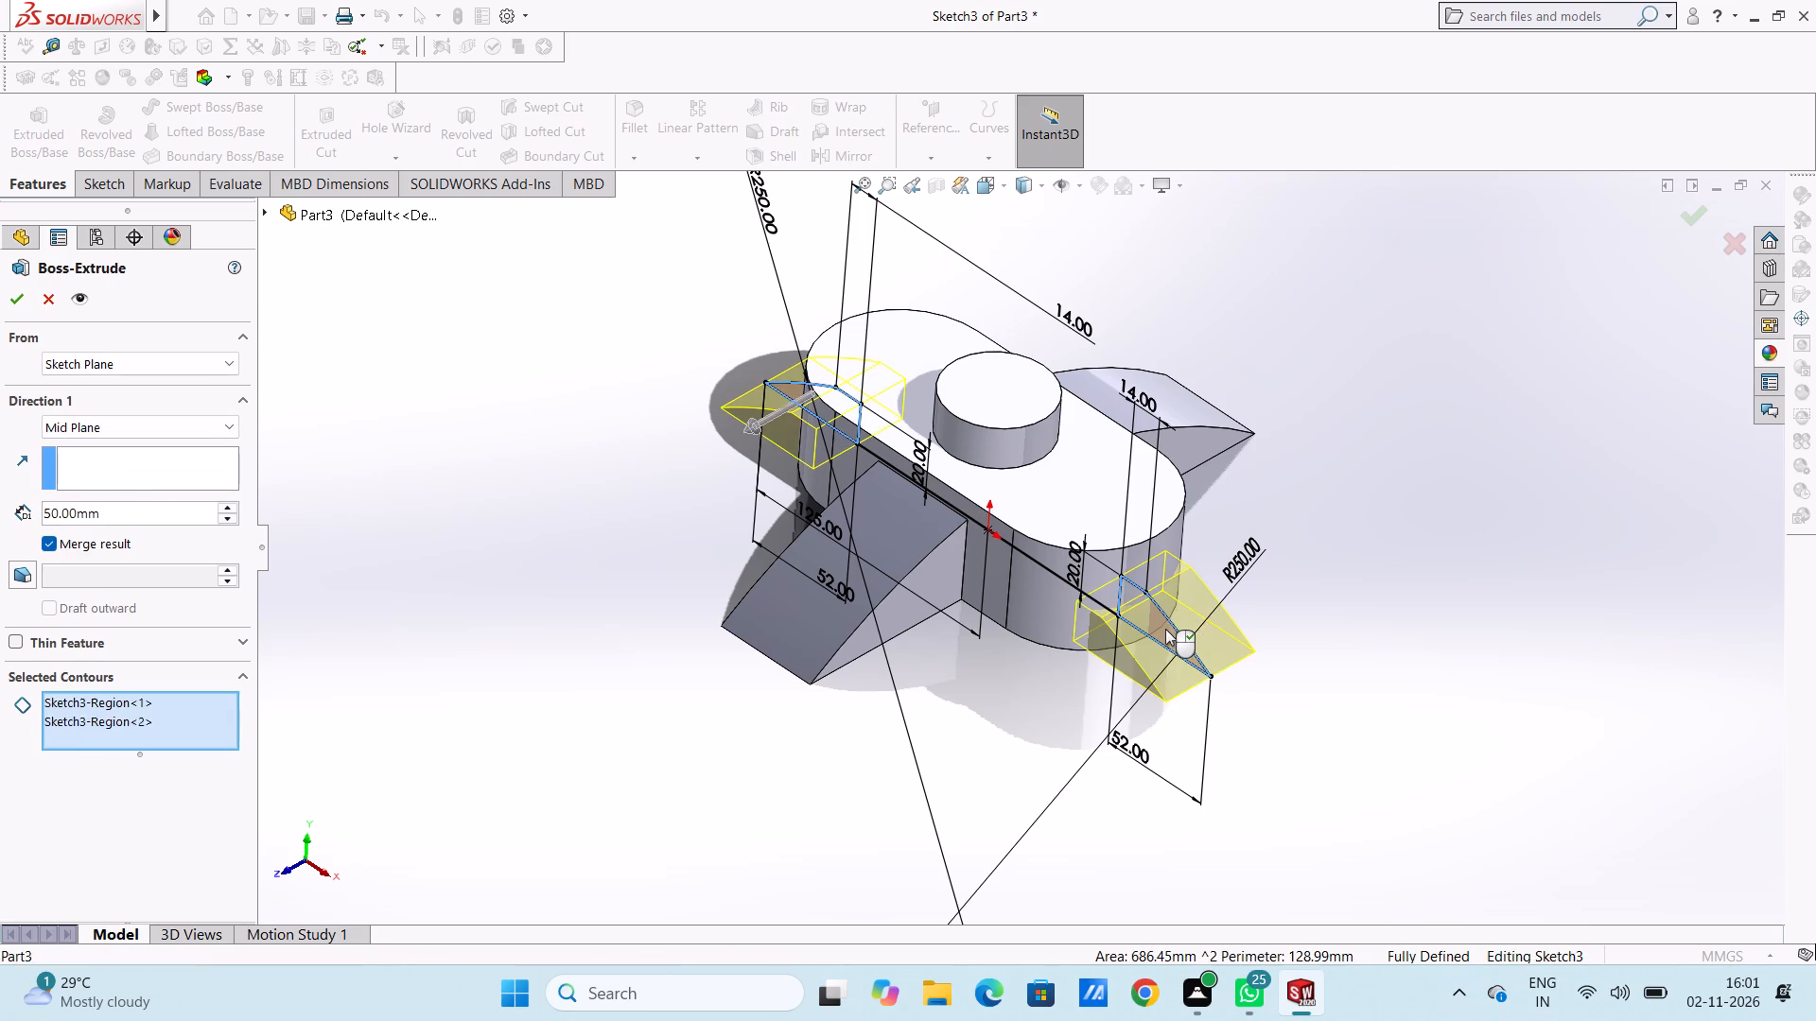
middle_click_drag(1259, 456, 1245, 660)
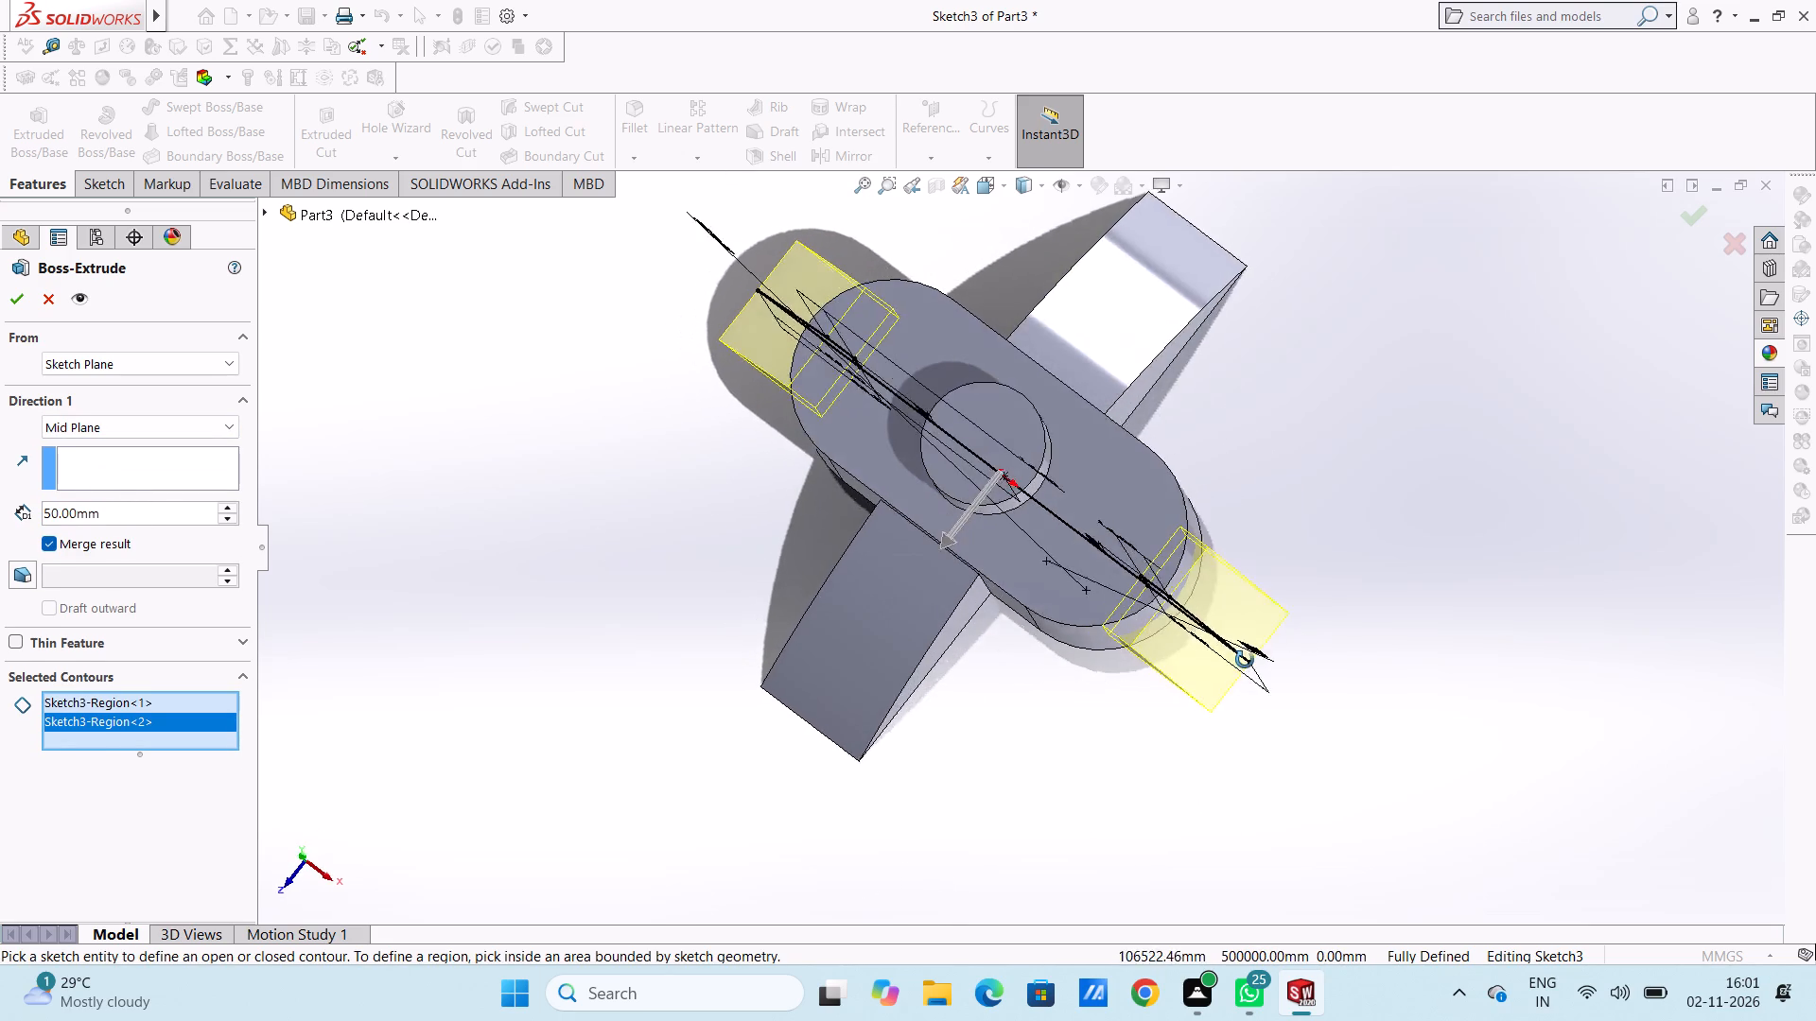
middle_click_drag(1245, 660, 1274, 530)
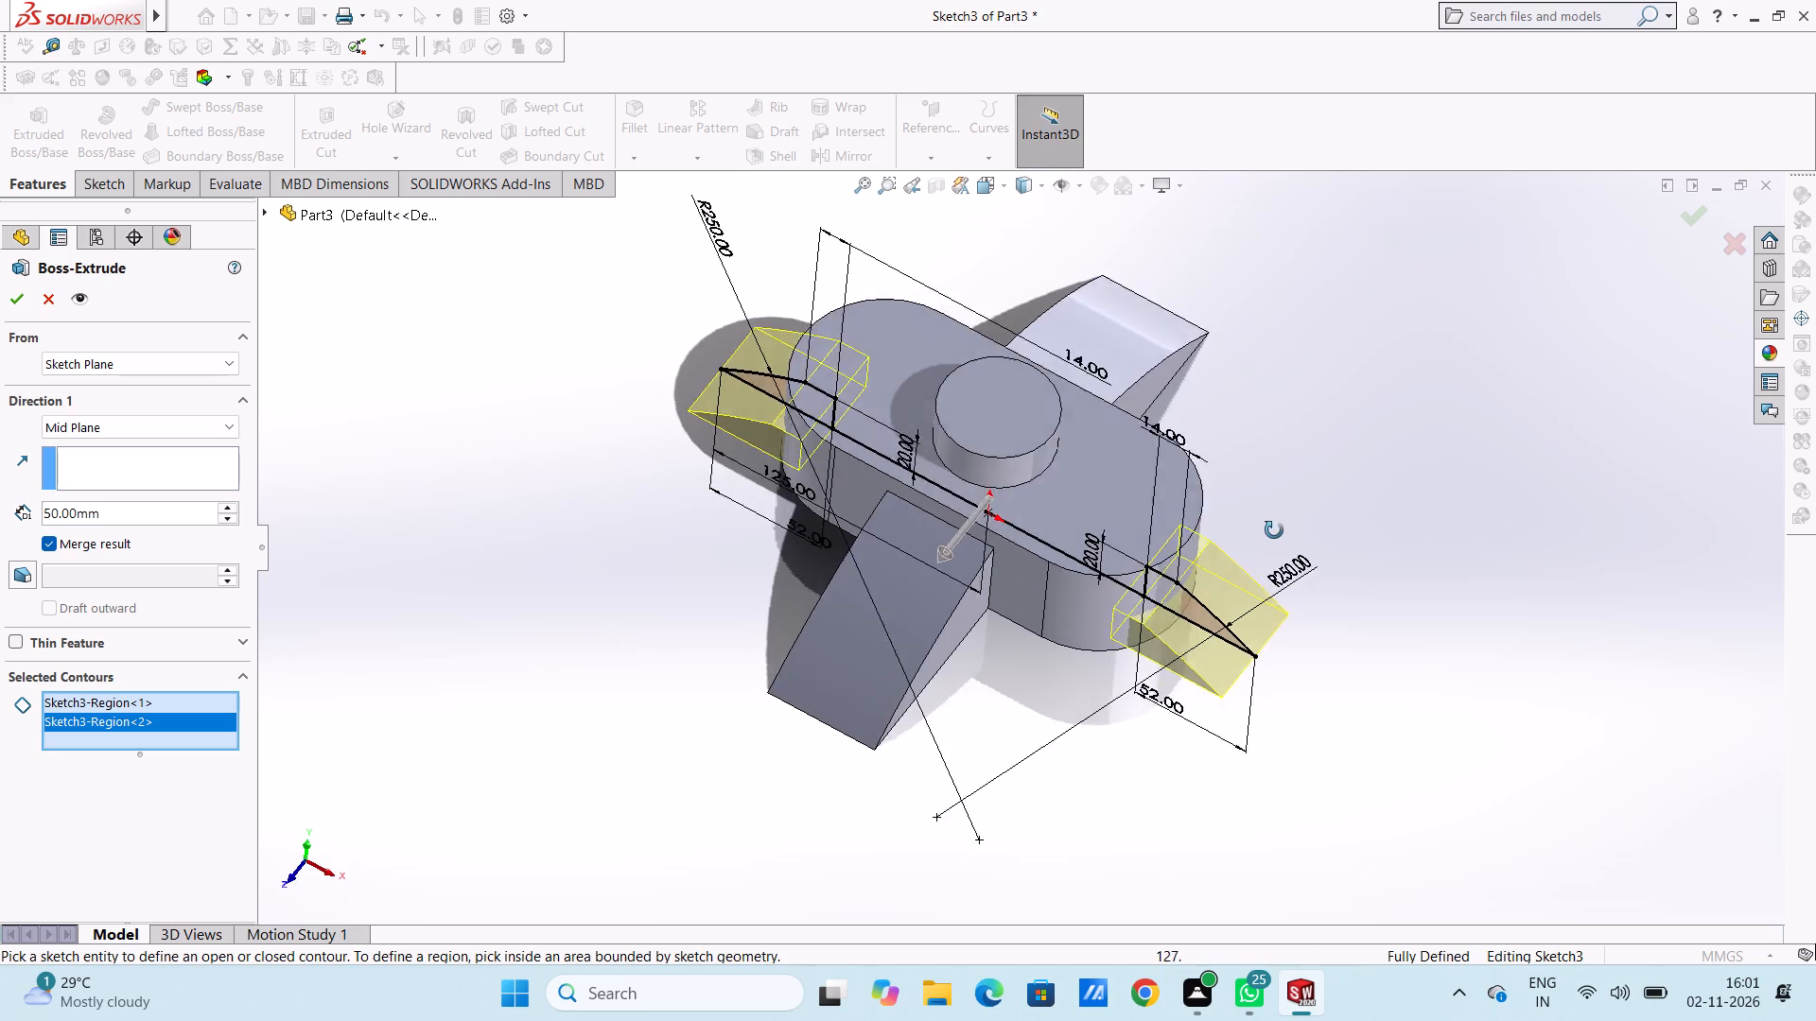
middle_click_drag(1274, 530, 1278, 437)
left_click(21, 301)
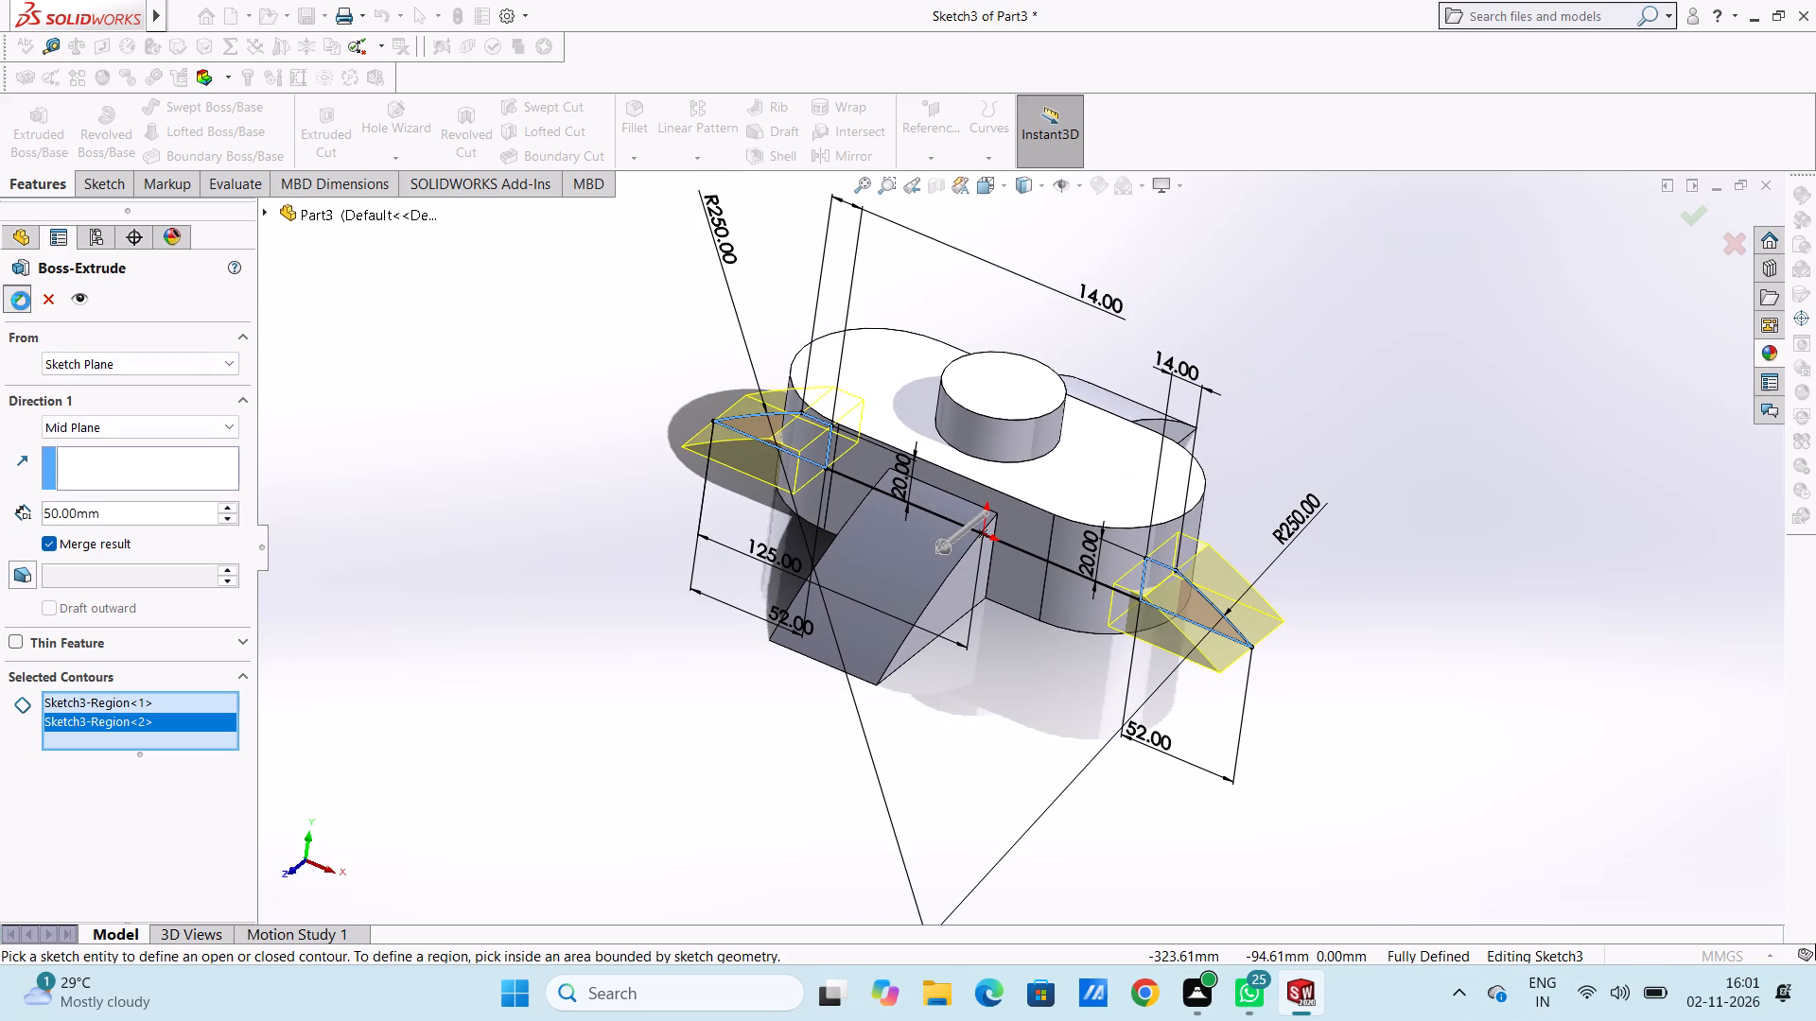
left_click(599, 549)
Examine the part from all sides, checking how the end features and the arc-topped side features meet the slot-shaped body.
middle_click_drag(702, 635, 807, 506)
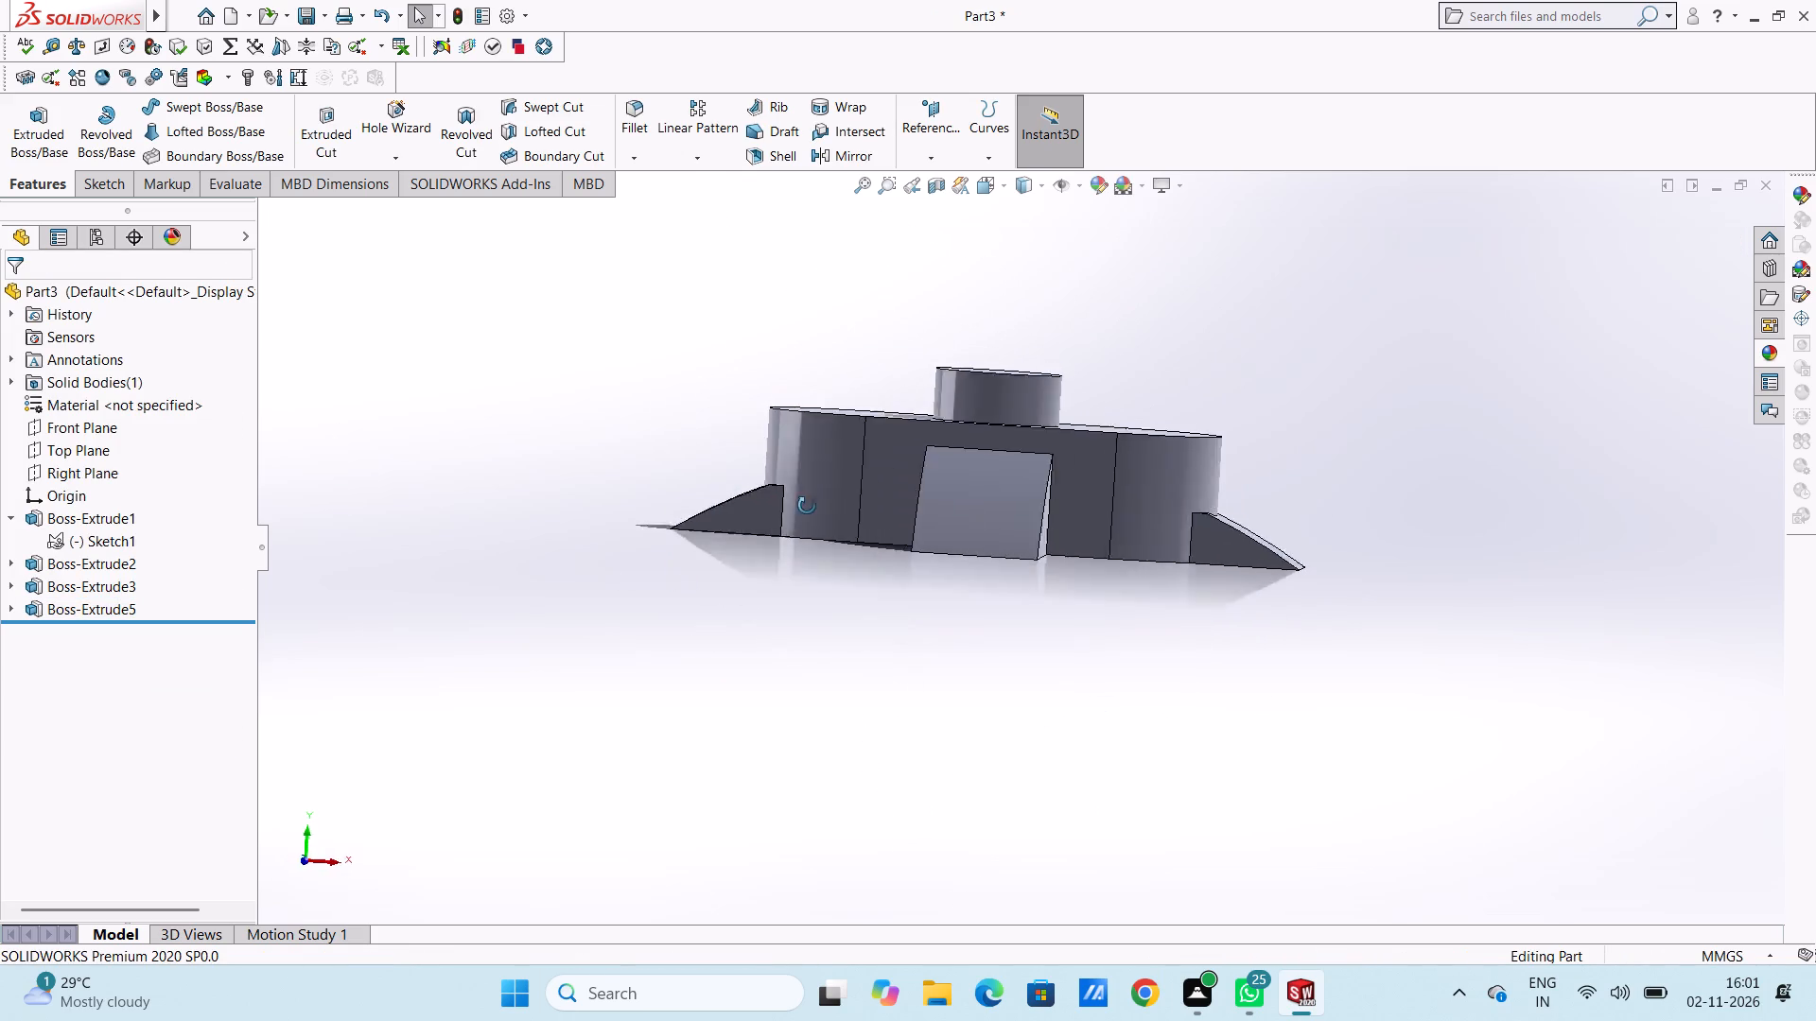
middle_click_drag(807, 506, 725, 710)
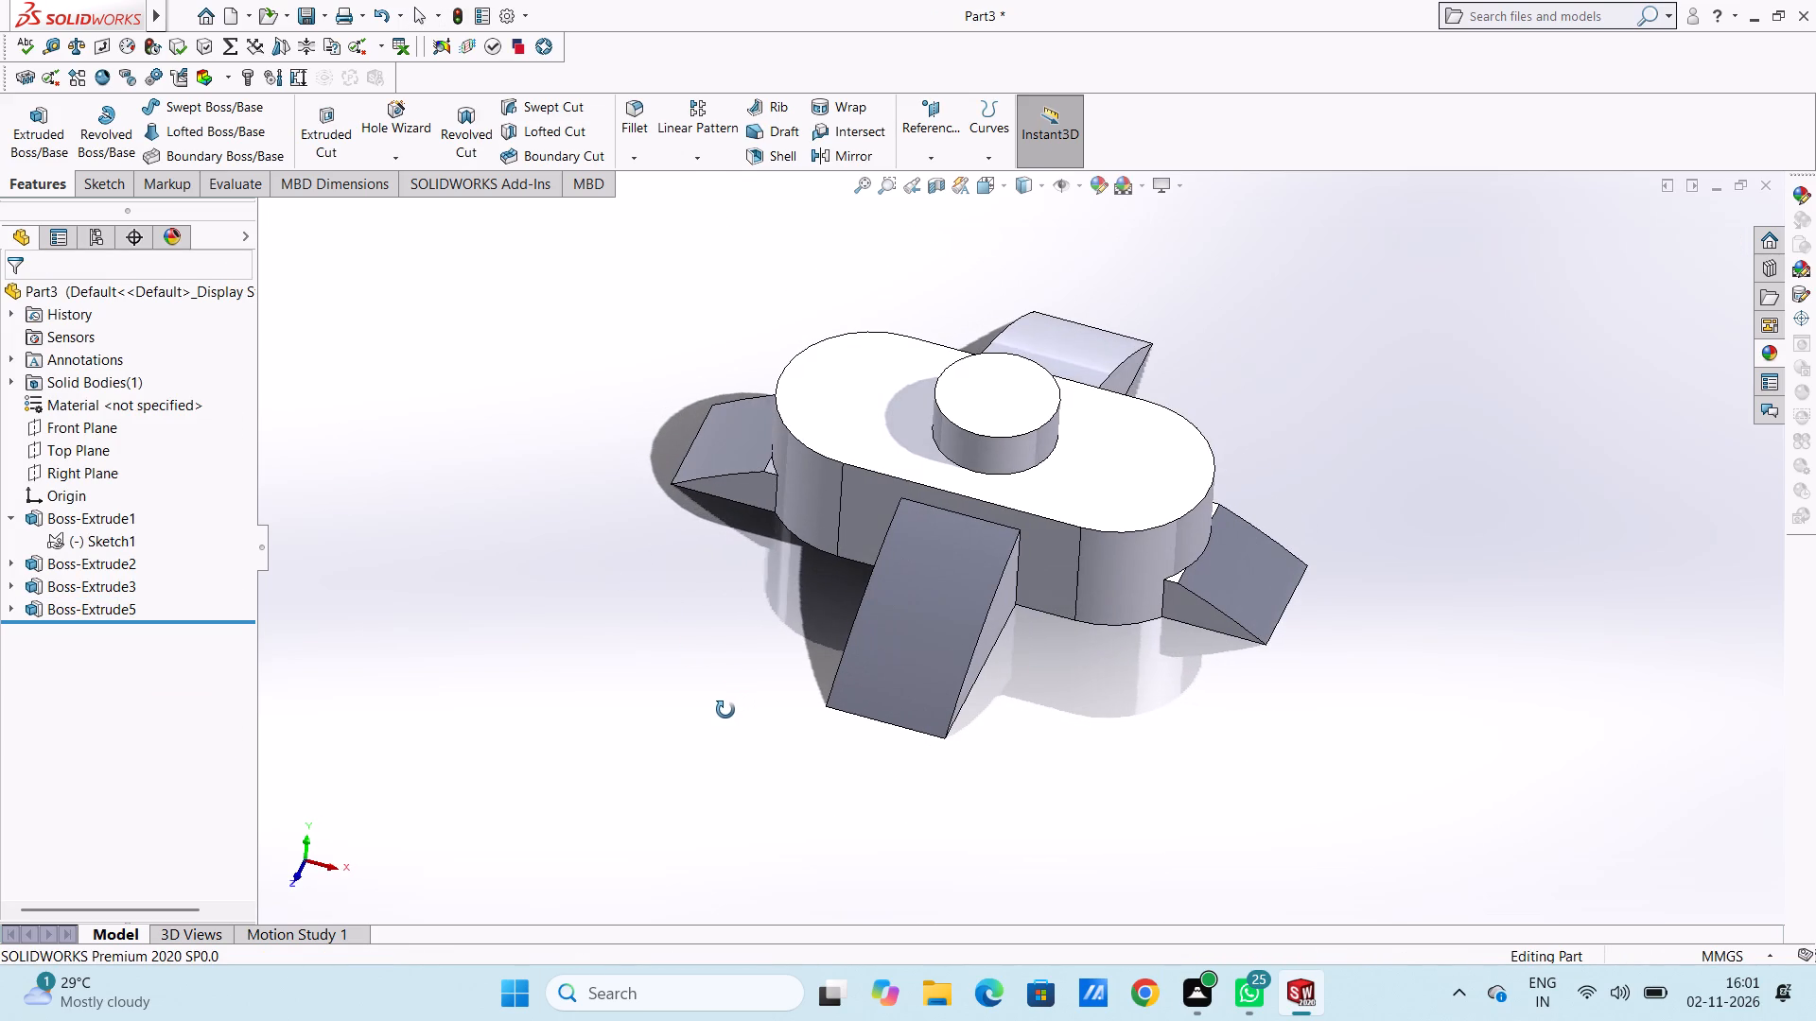
middle_click_drag(725, 710, 753, 710)
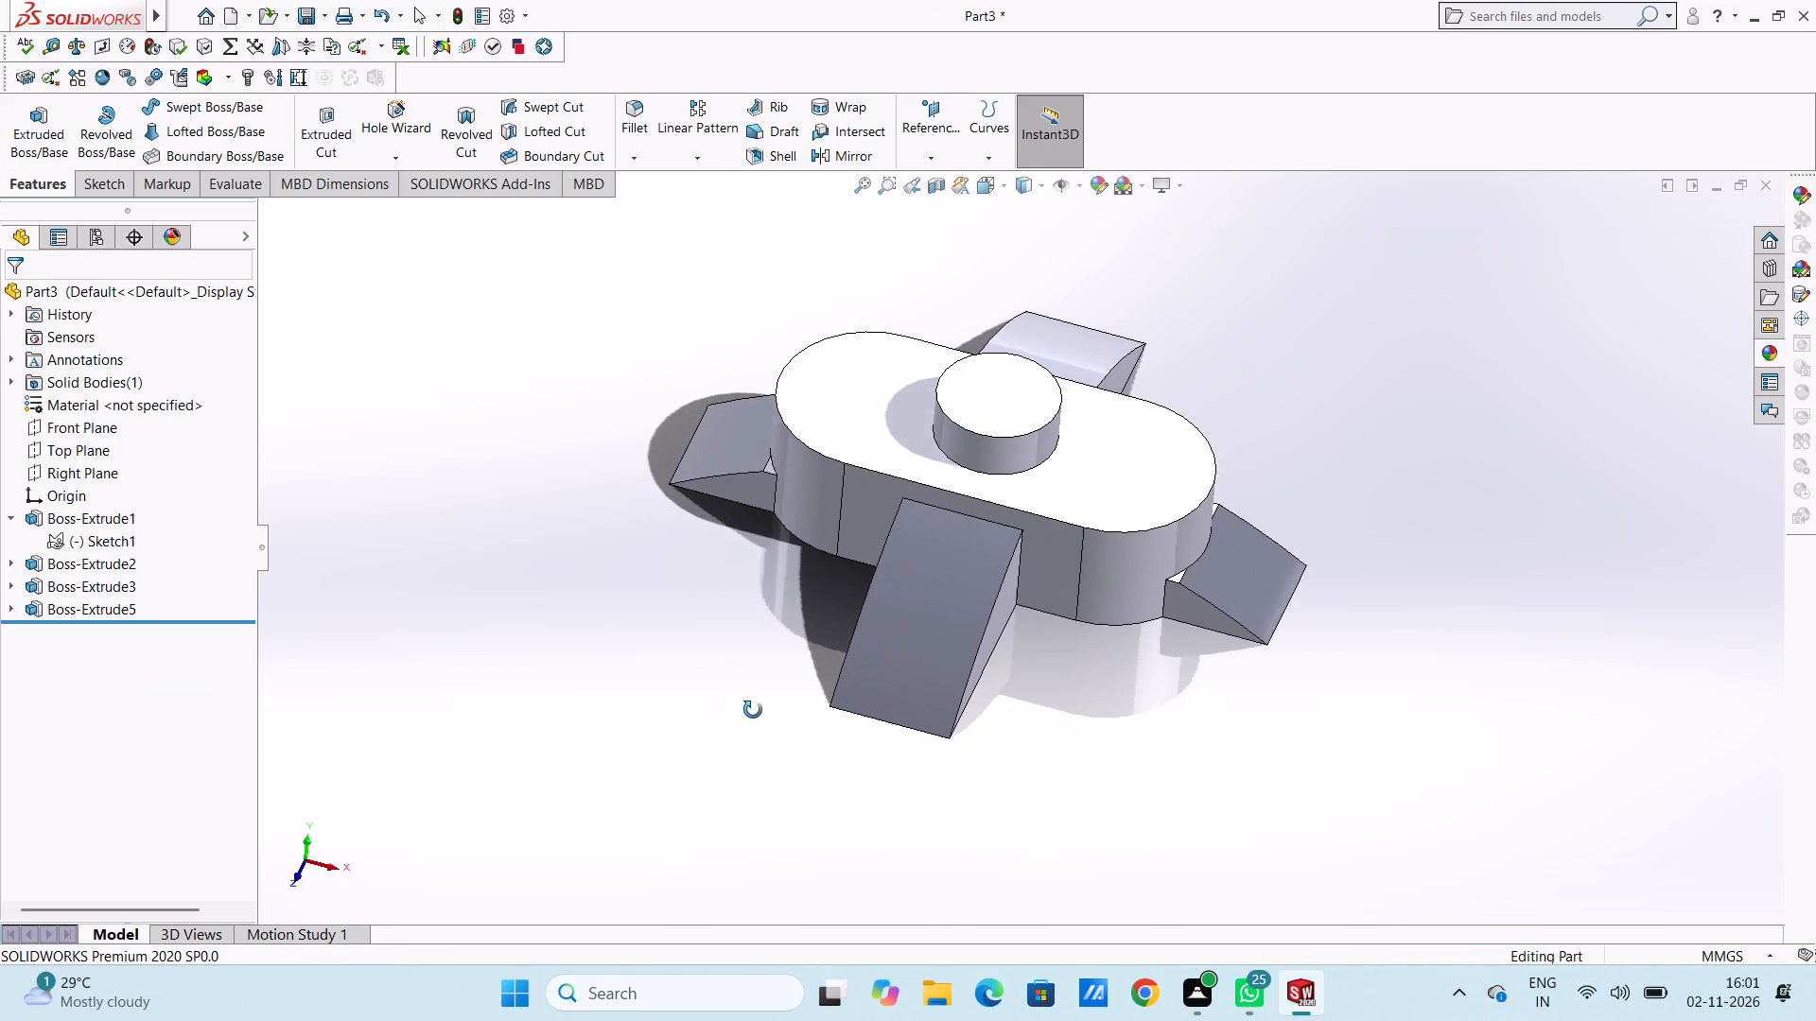
middle_click_drag(753, 710, 700, 784)
middle_click_drag(664, 711, 745, 666)
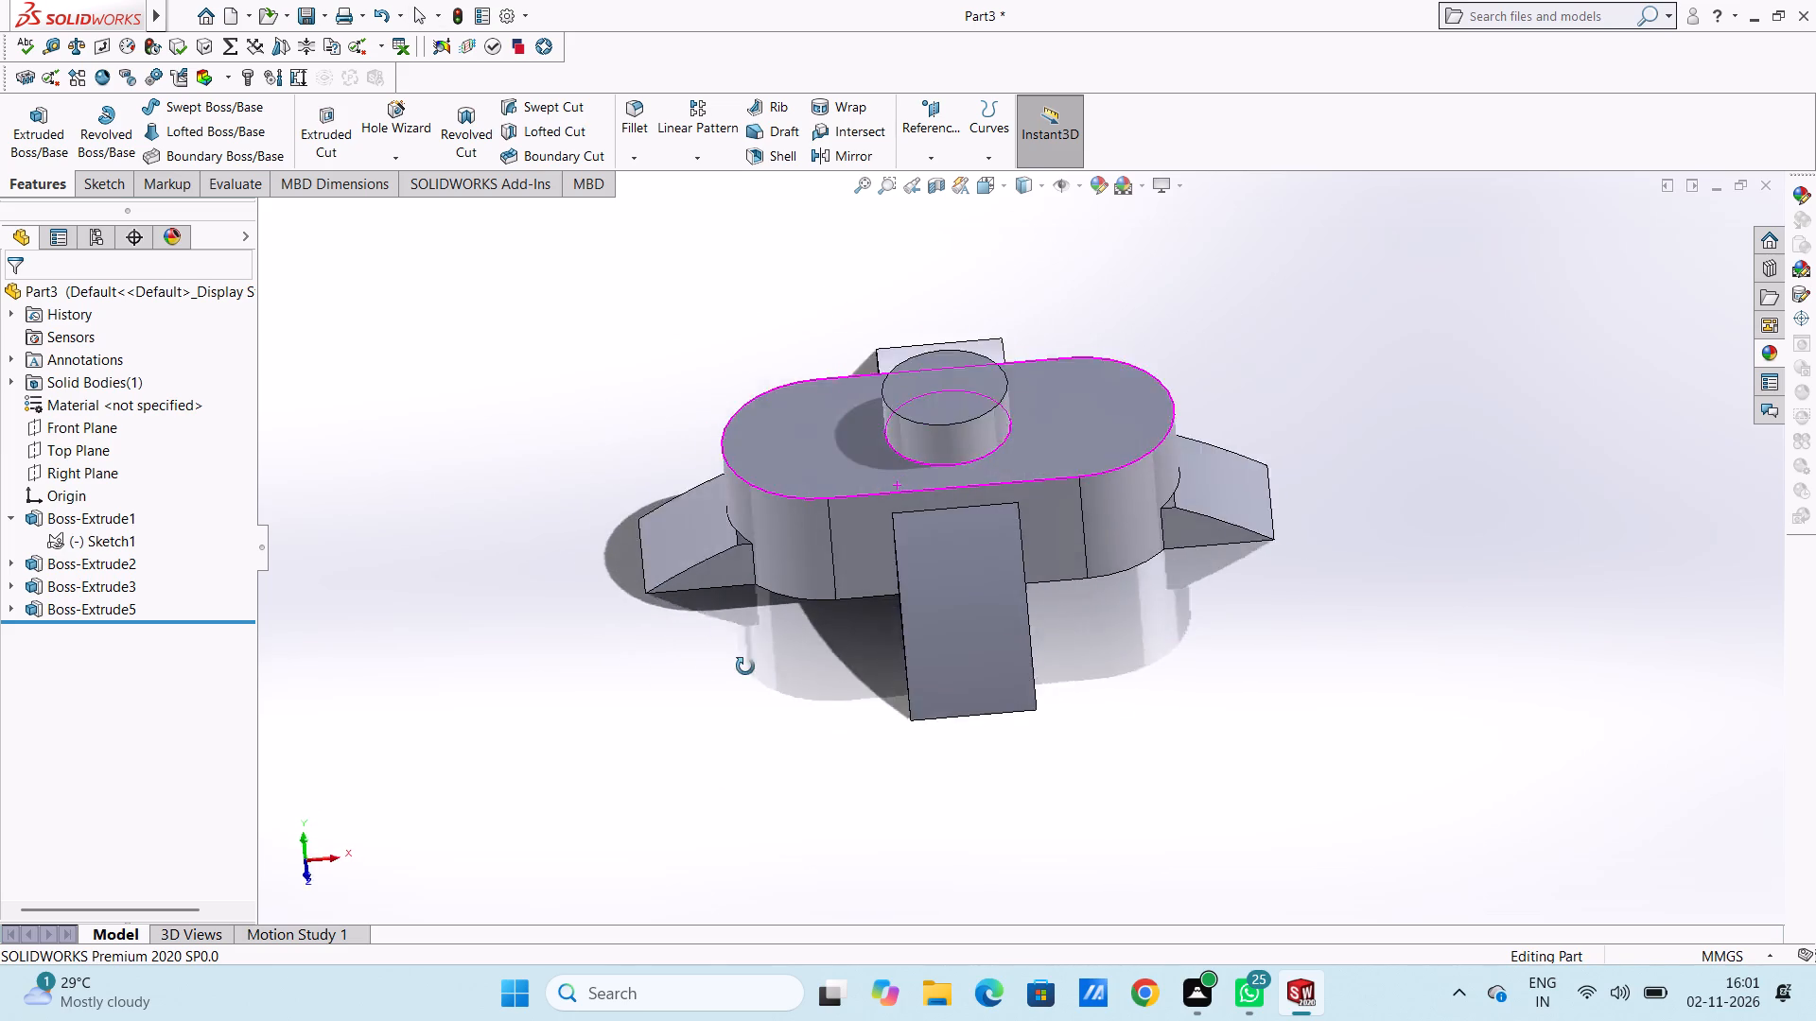
middle_click_drag(745, 666, 822, 703)
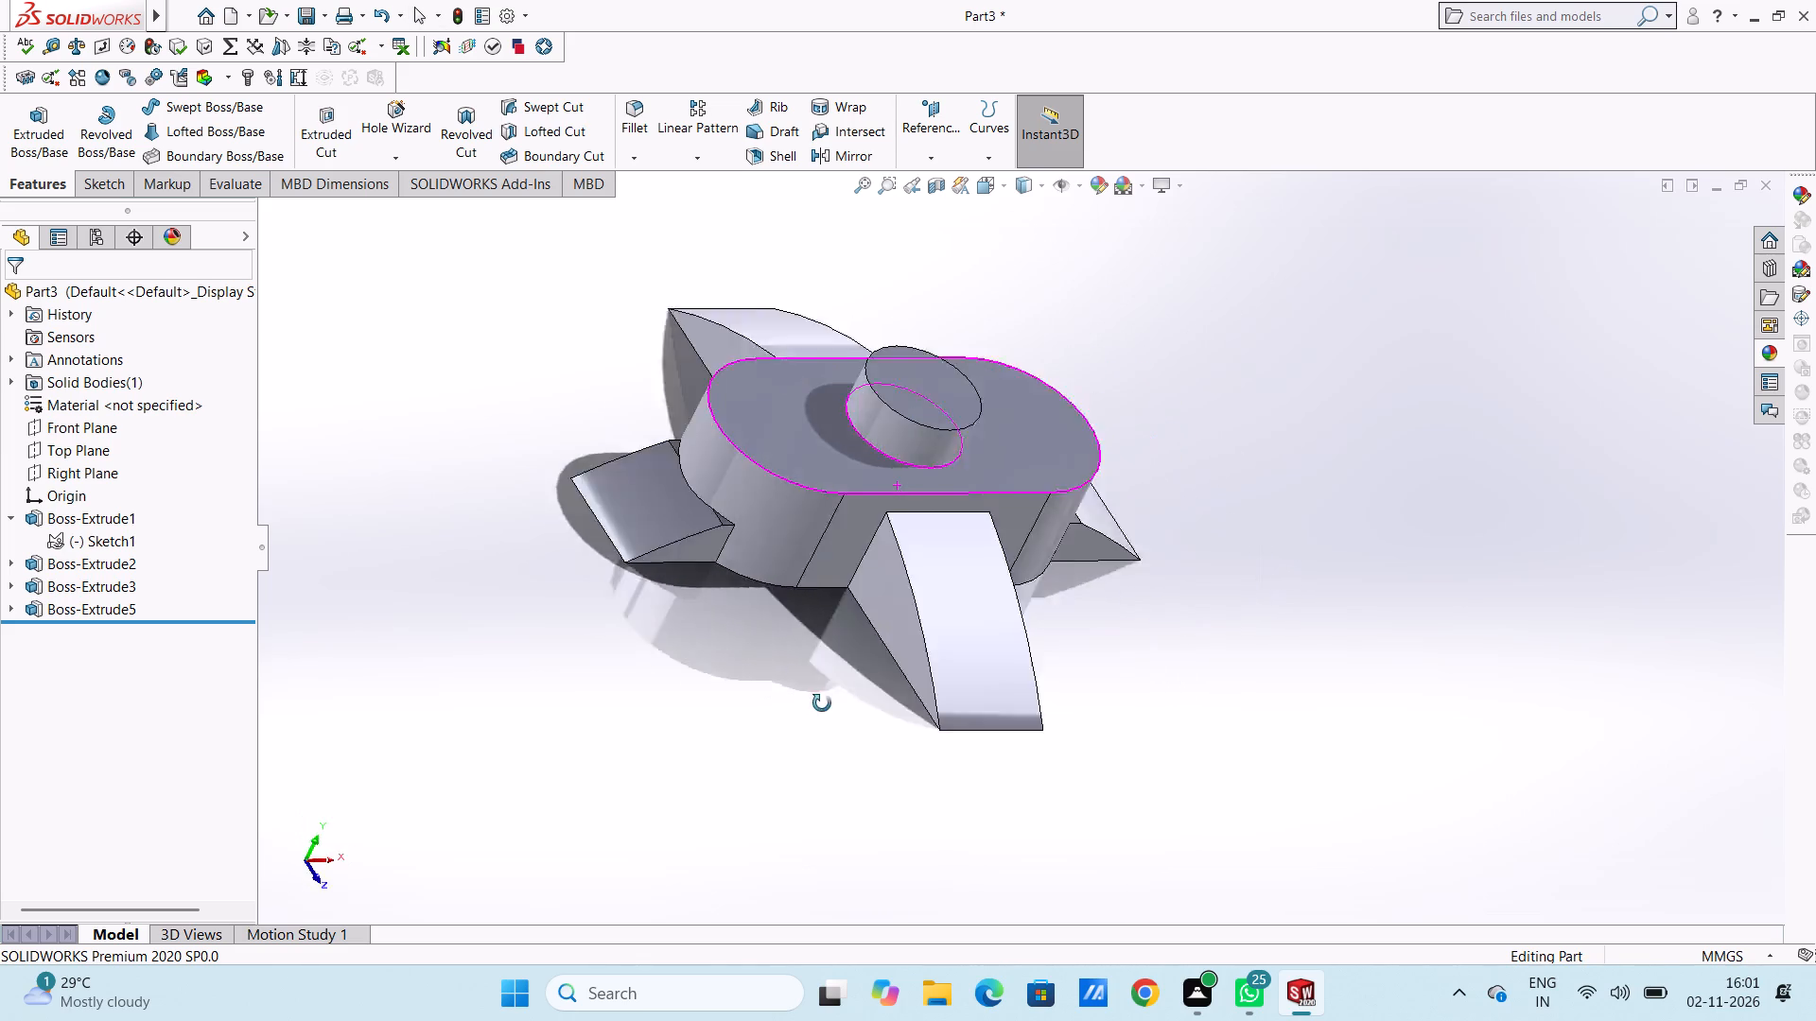
middle_click_drag(822, 703, 729, 637)
scroll(717, 621, "up", 1)
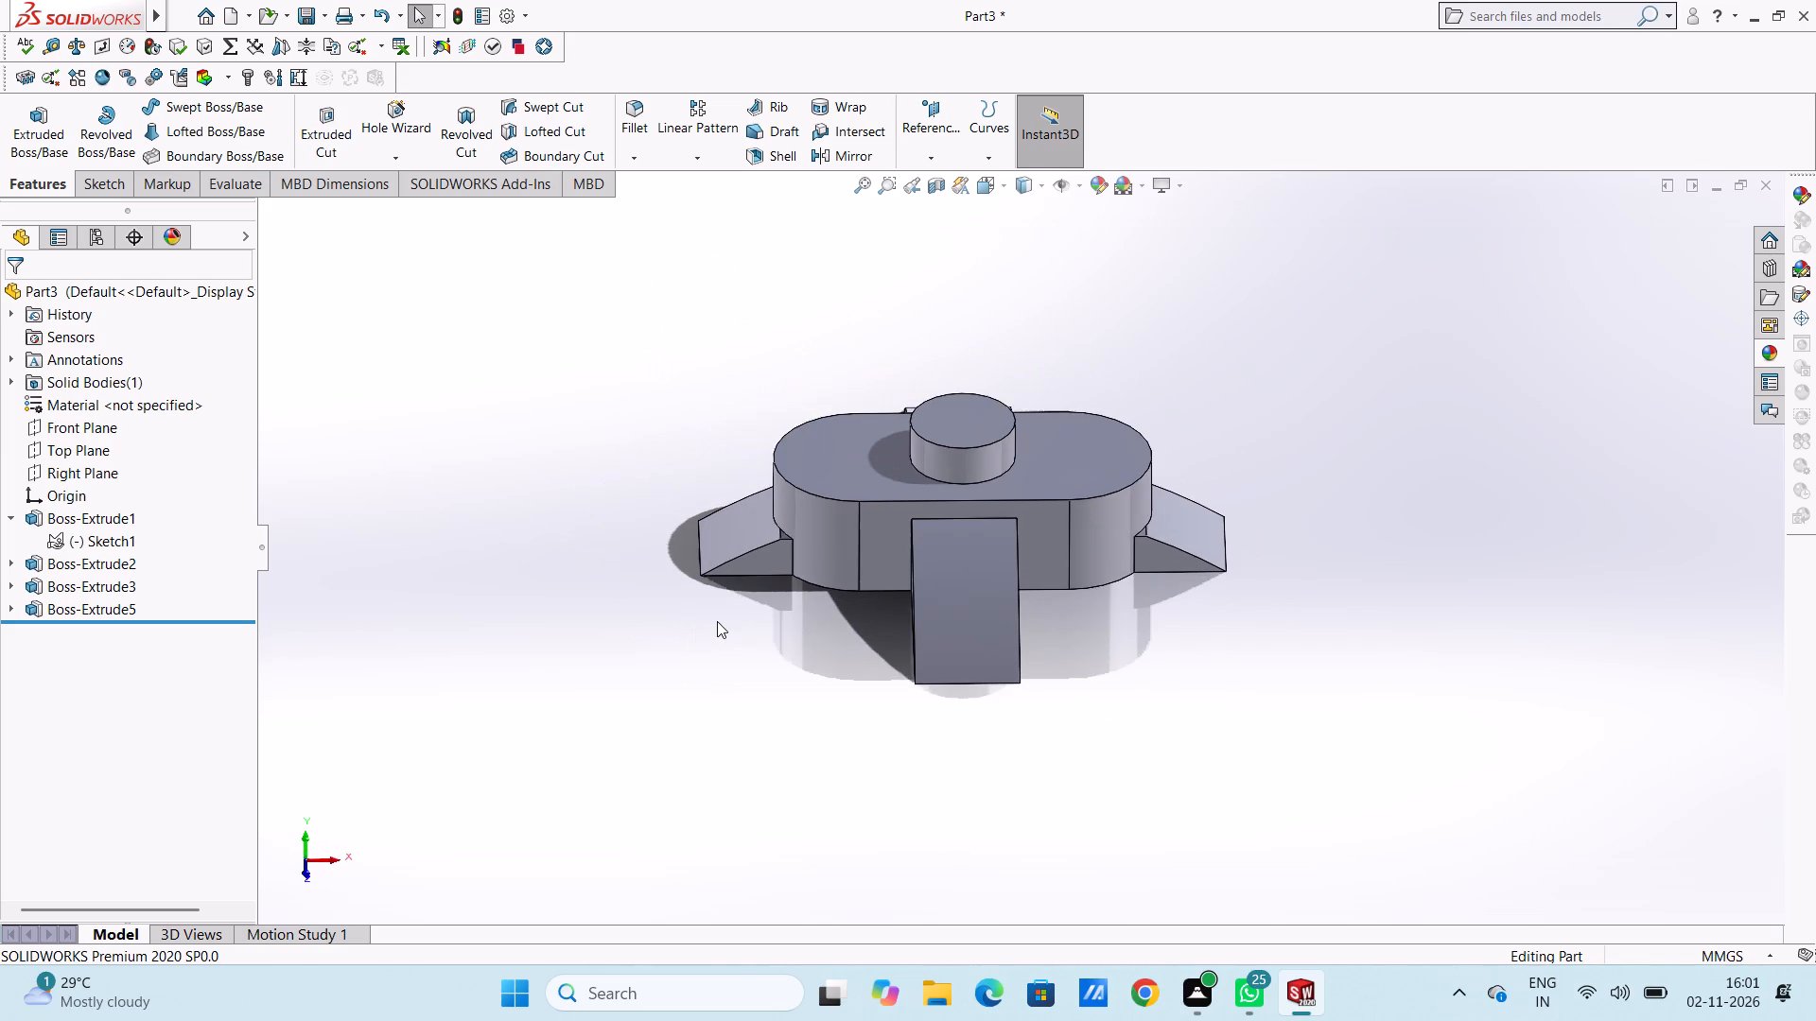
middle_click_drag(717, 621, 619, 714)
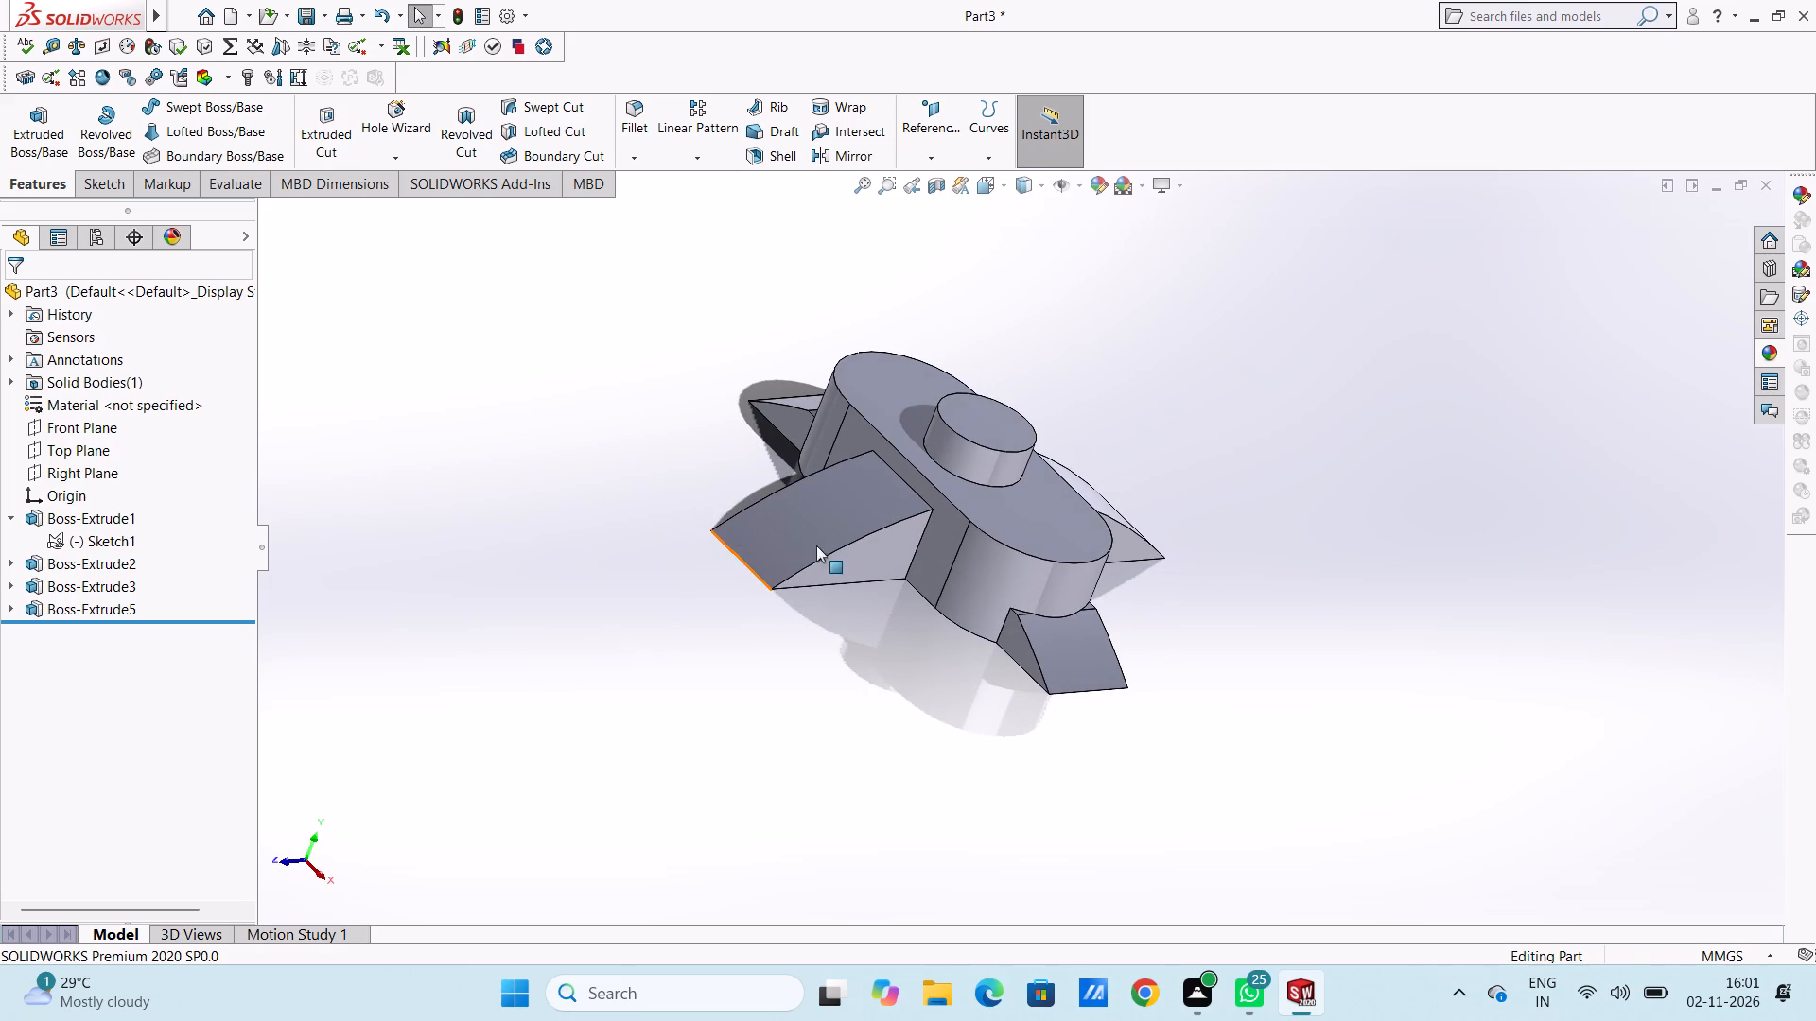
left_click(803, 524)
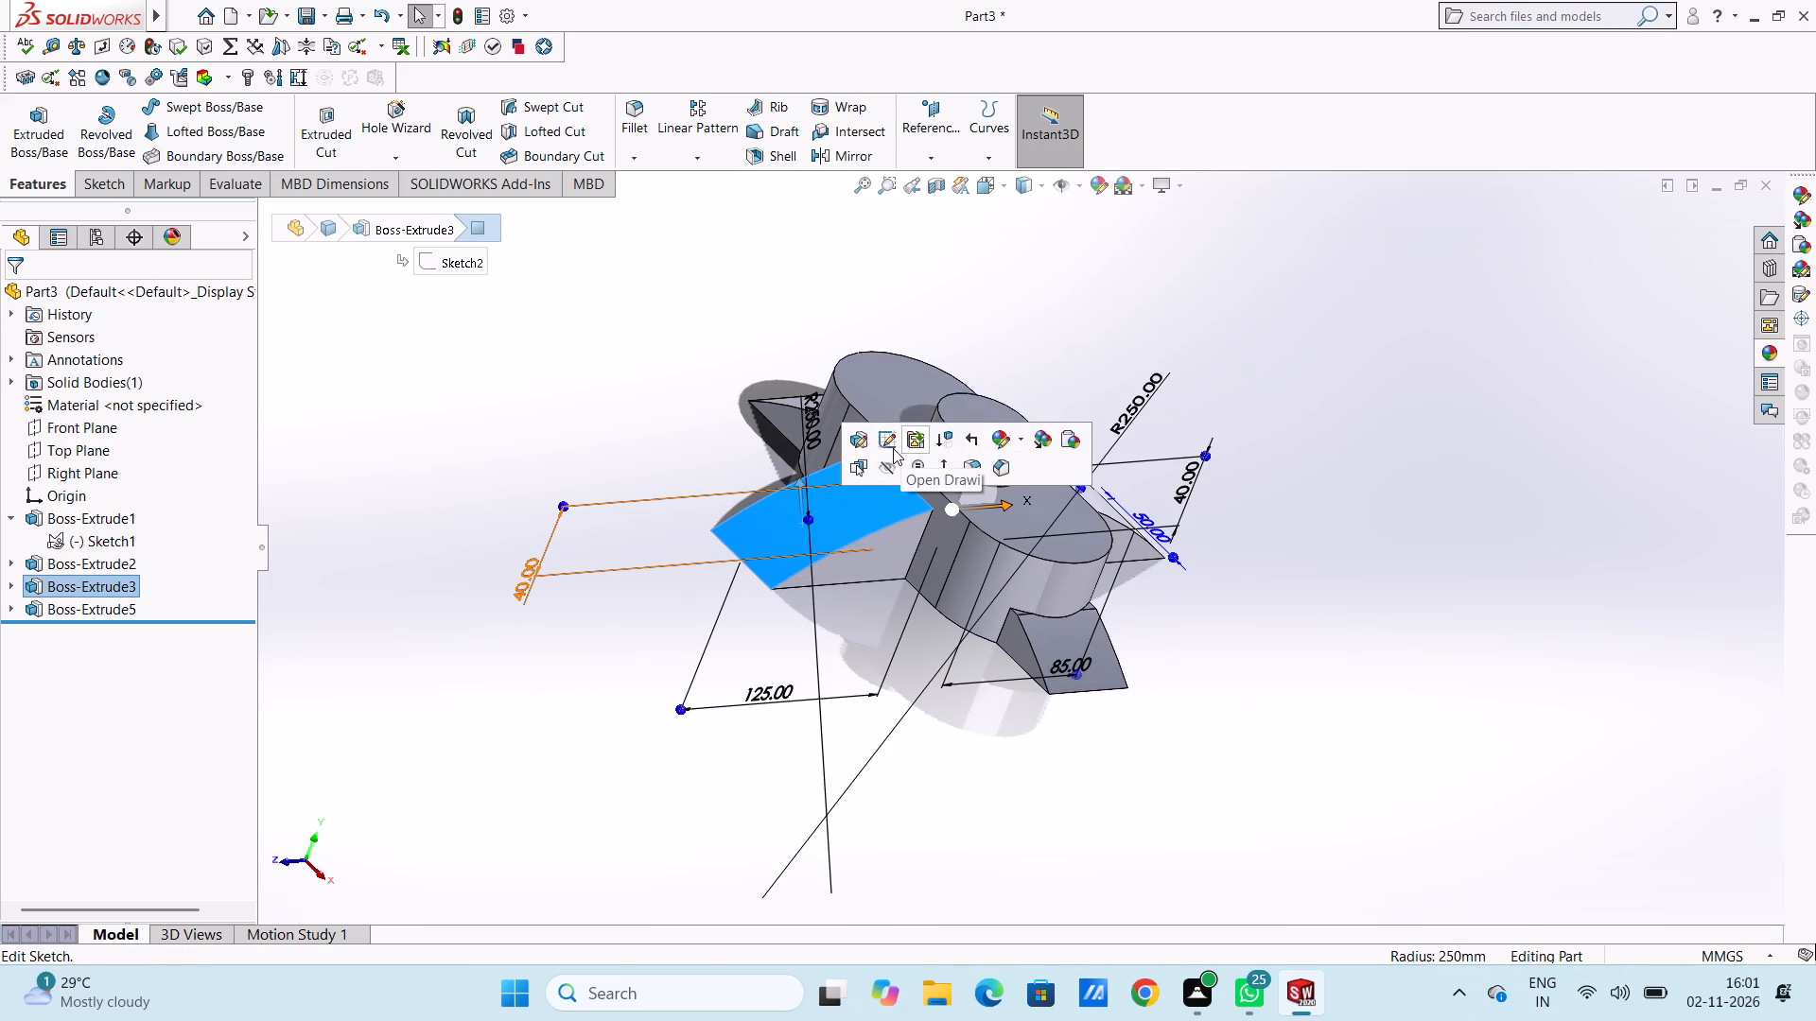
left_click(664, 398)
middle_click_drag(659, 618, 580, 520)
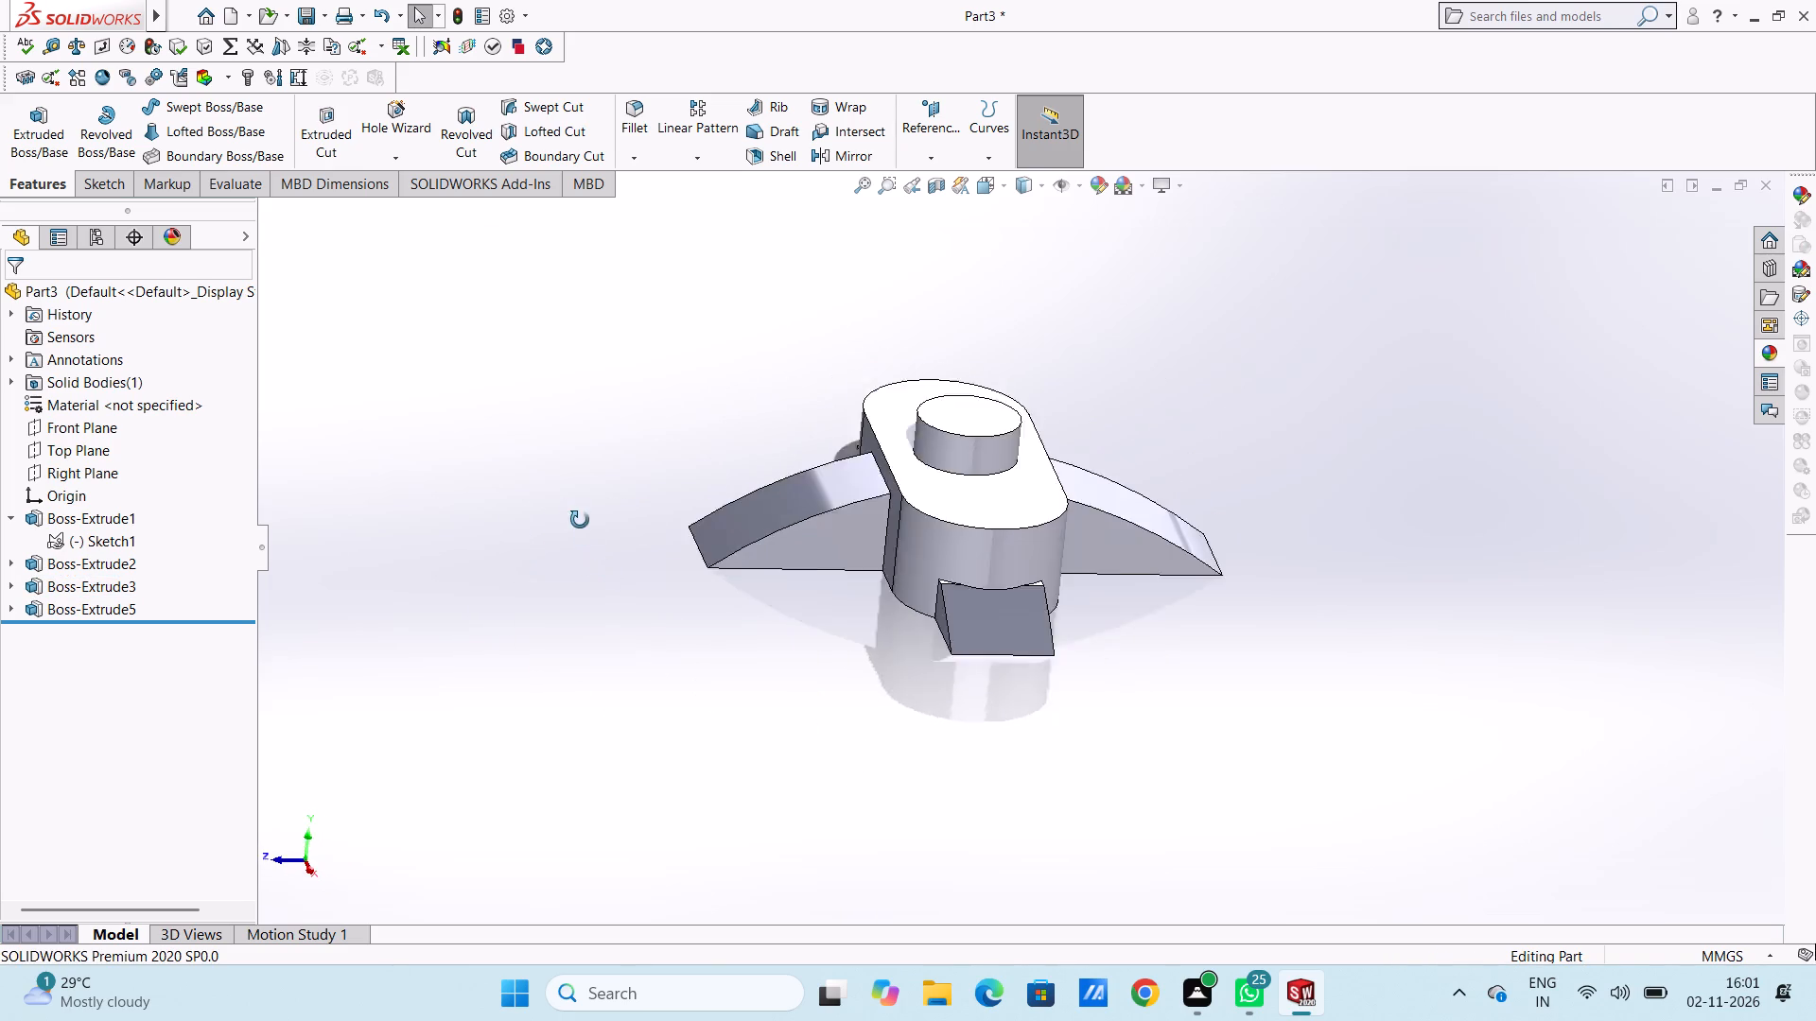
middle_click_drag(580, 520, 586, 479)
middle_click(606, 587)
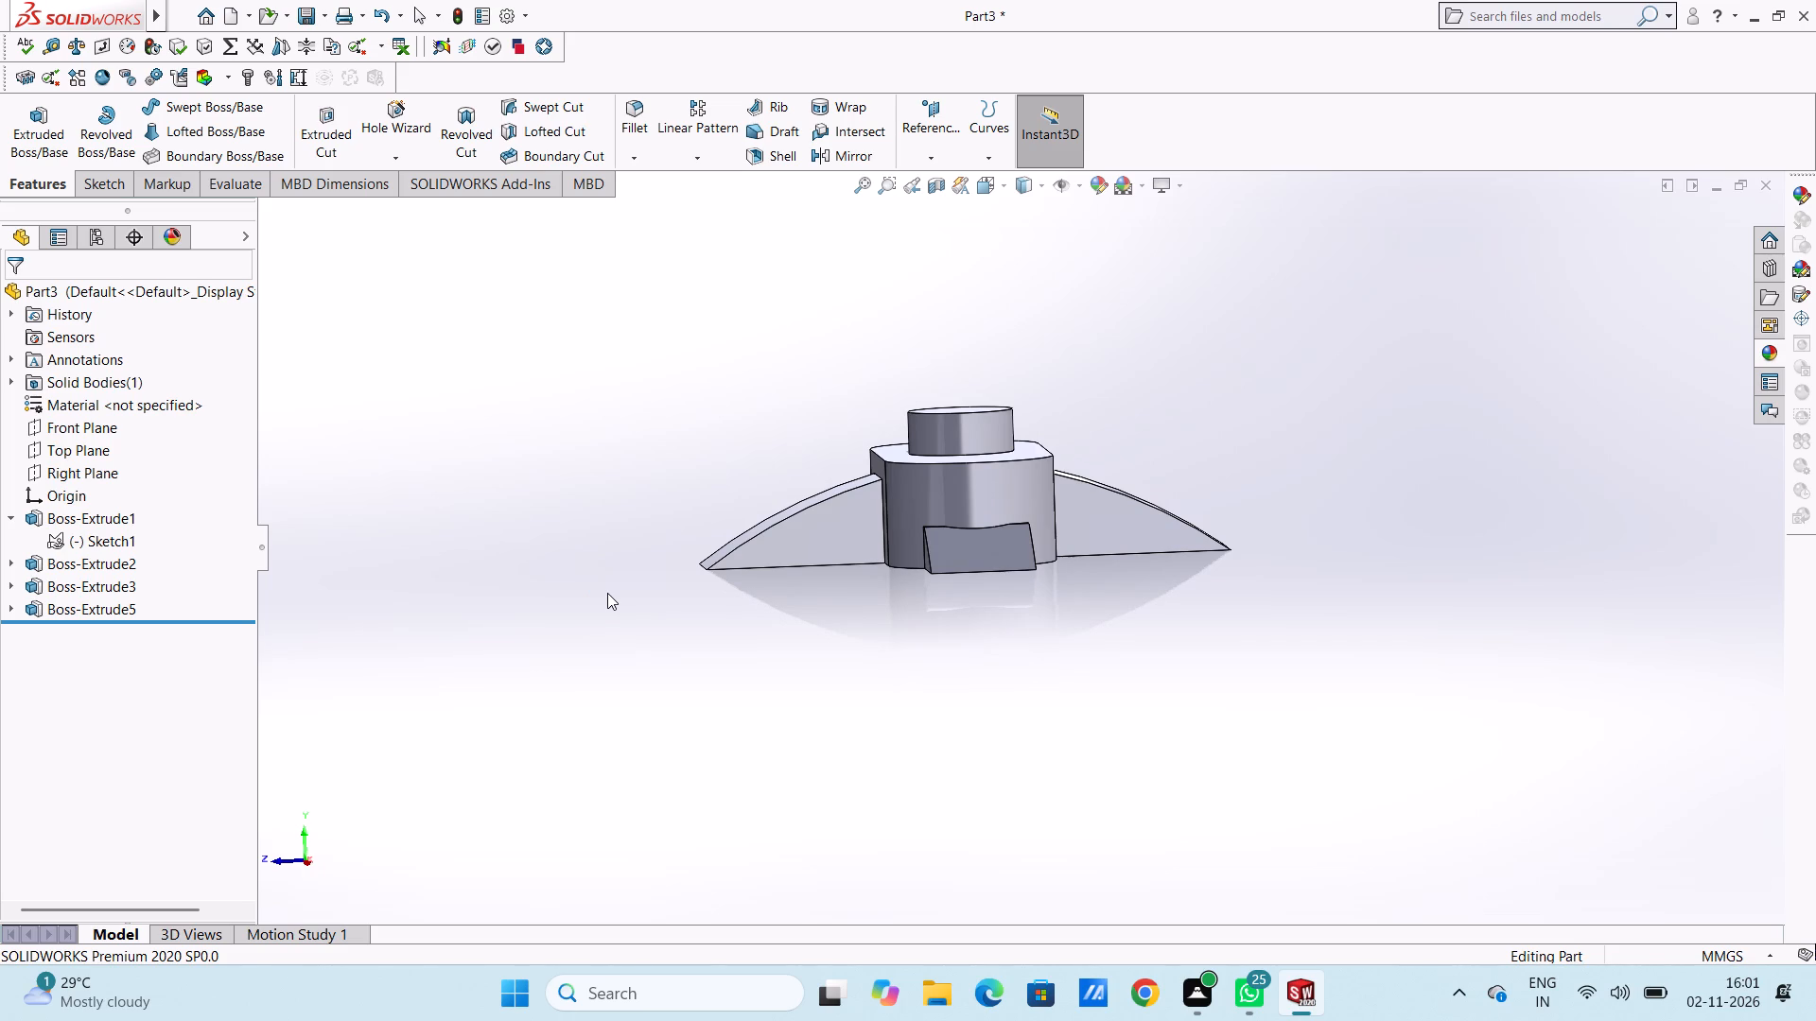
middle_click_drag(563, 591, 537, 612)
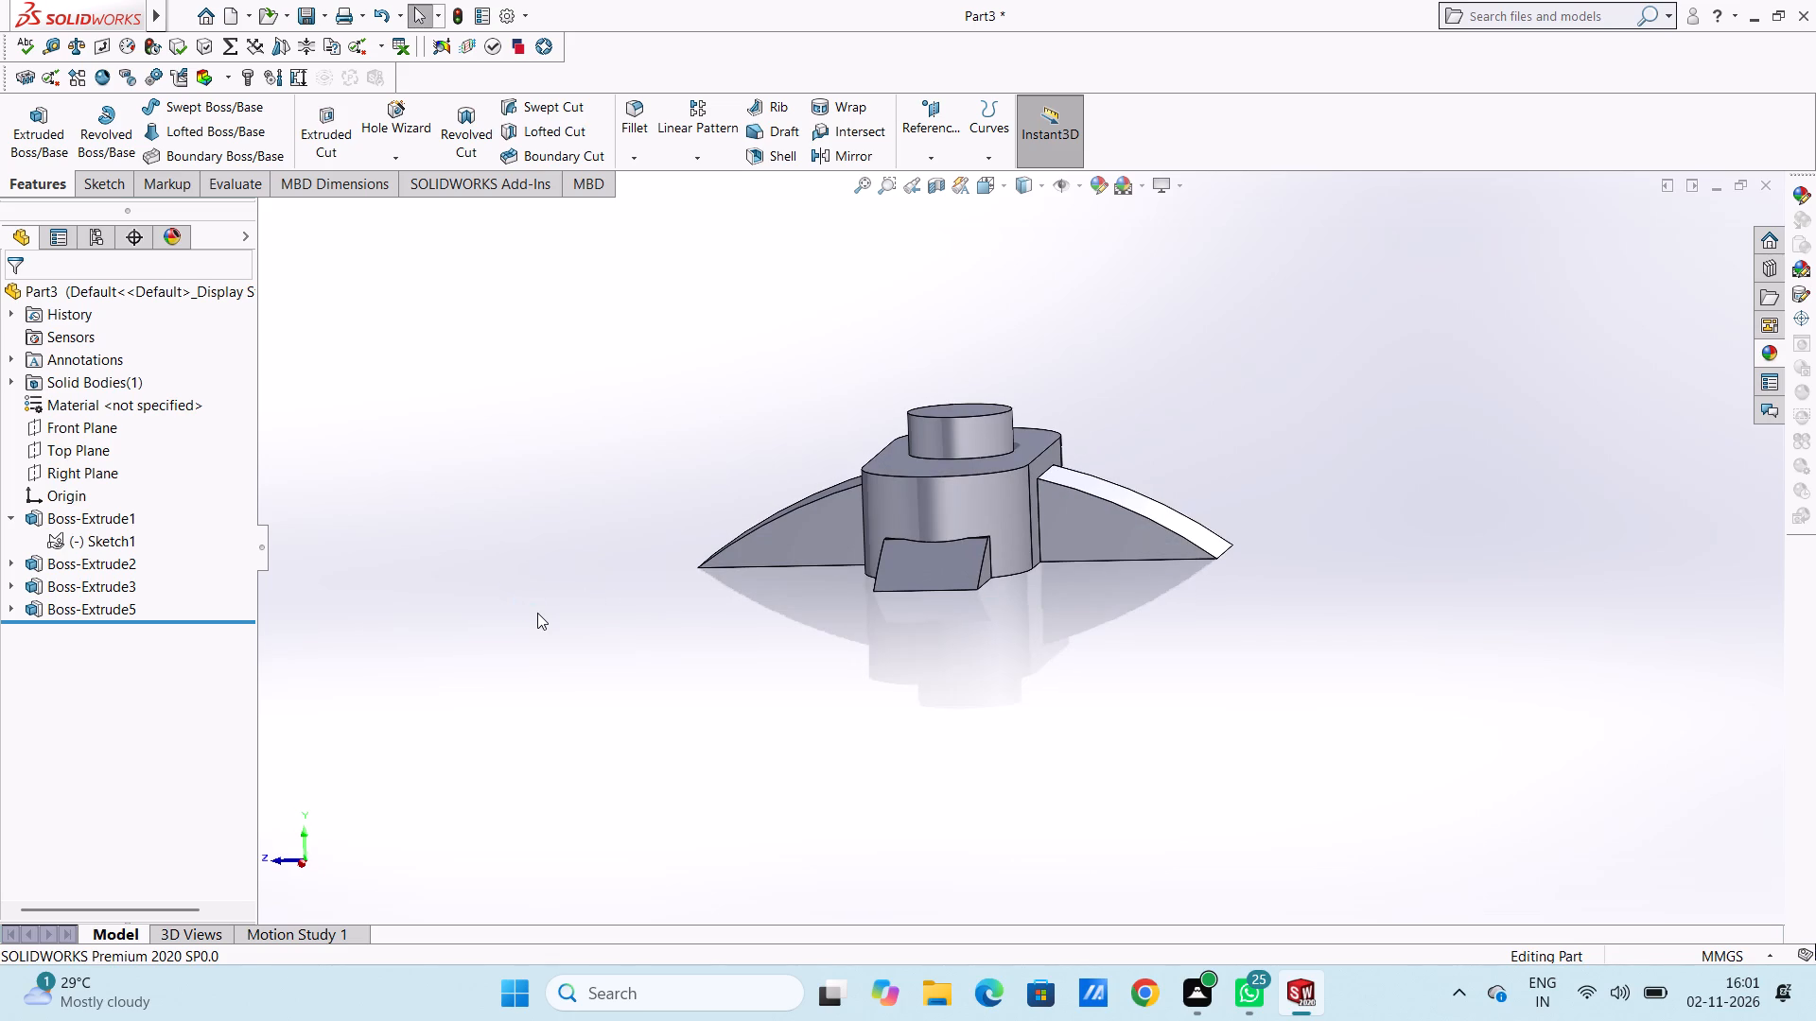
Sketch a three-point arc of radius 250 mm along the curved top edge of the left arc-topped side feature's side face.
key("ctrl+4")
key("ctrl+4")
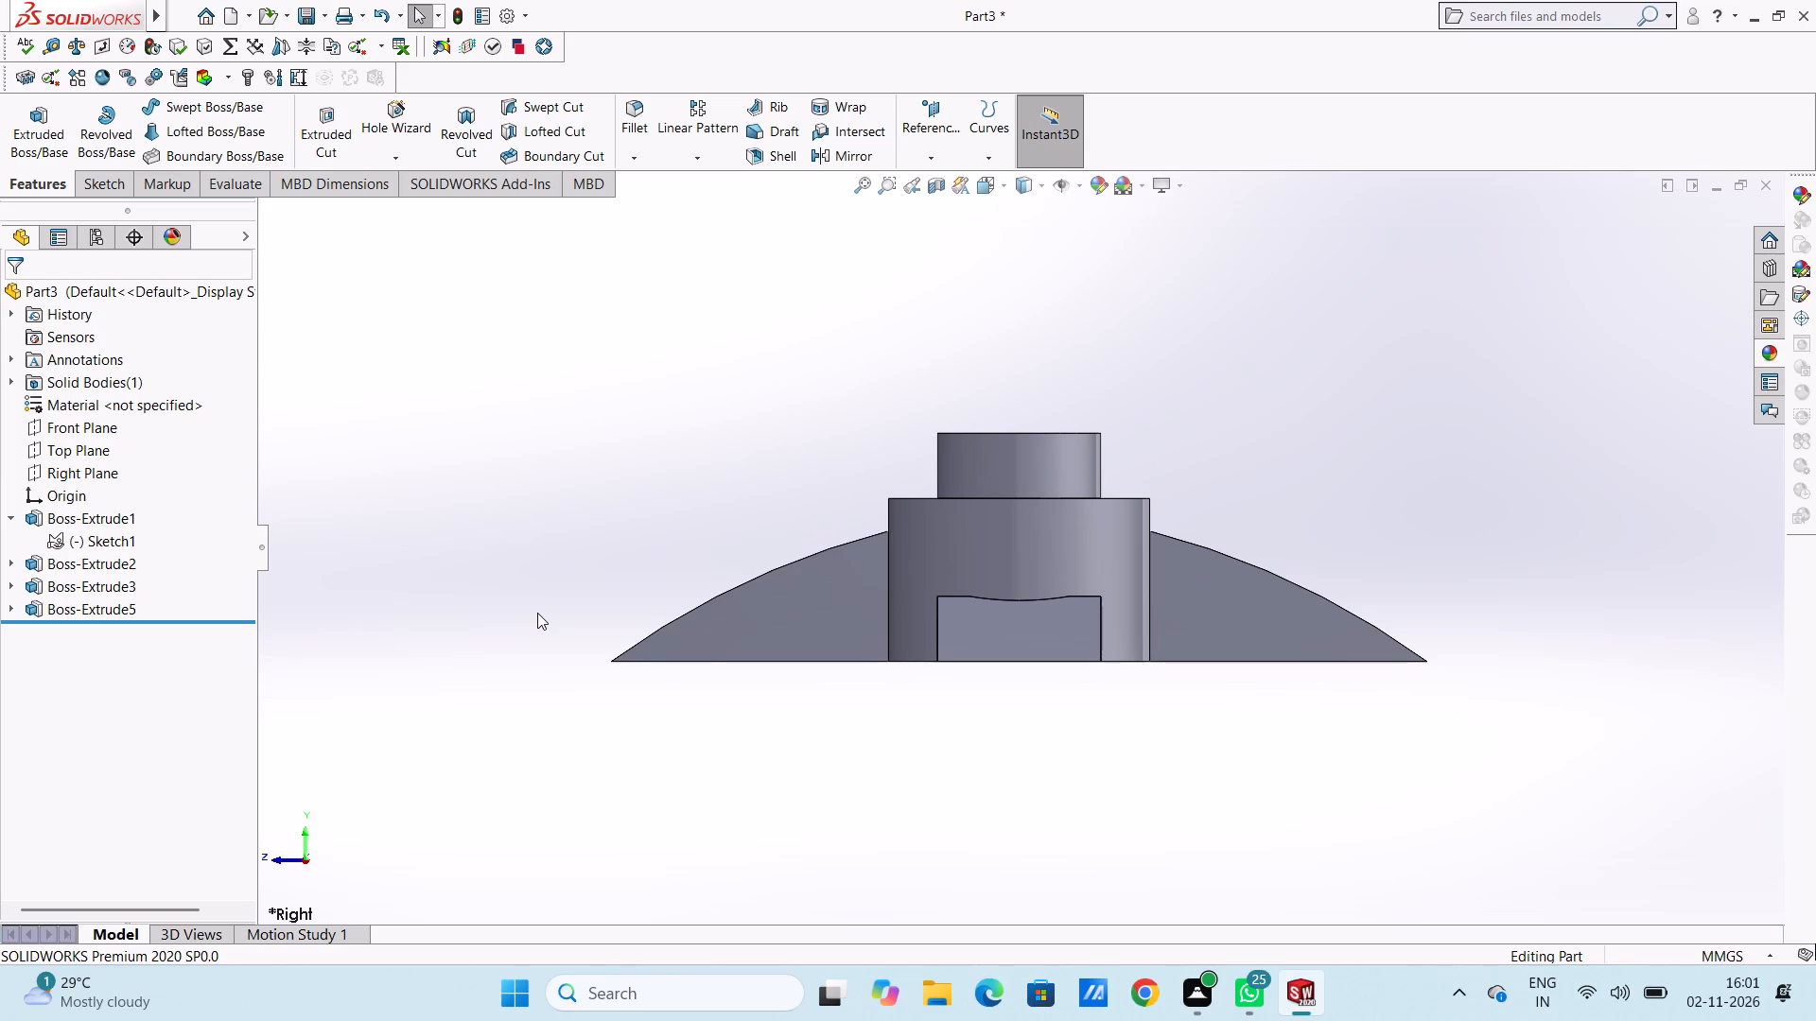
scroll(776, 494, "up", 4)
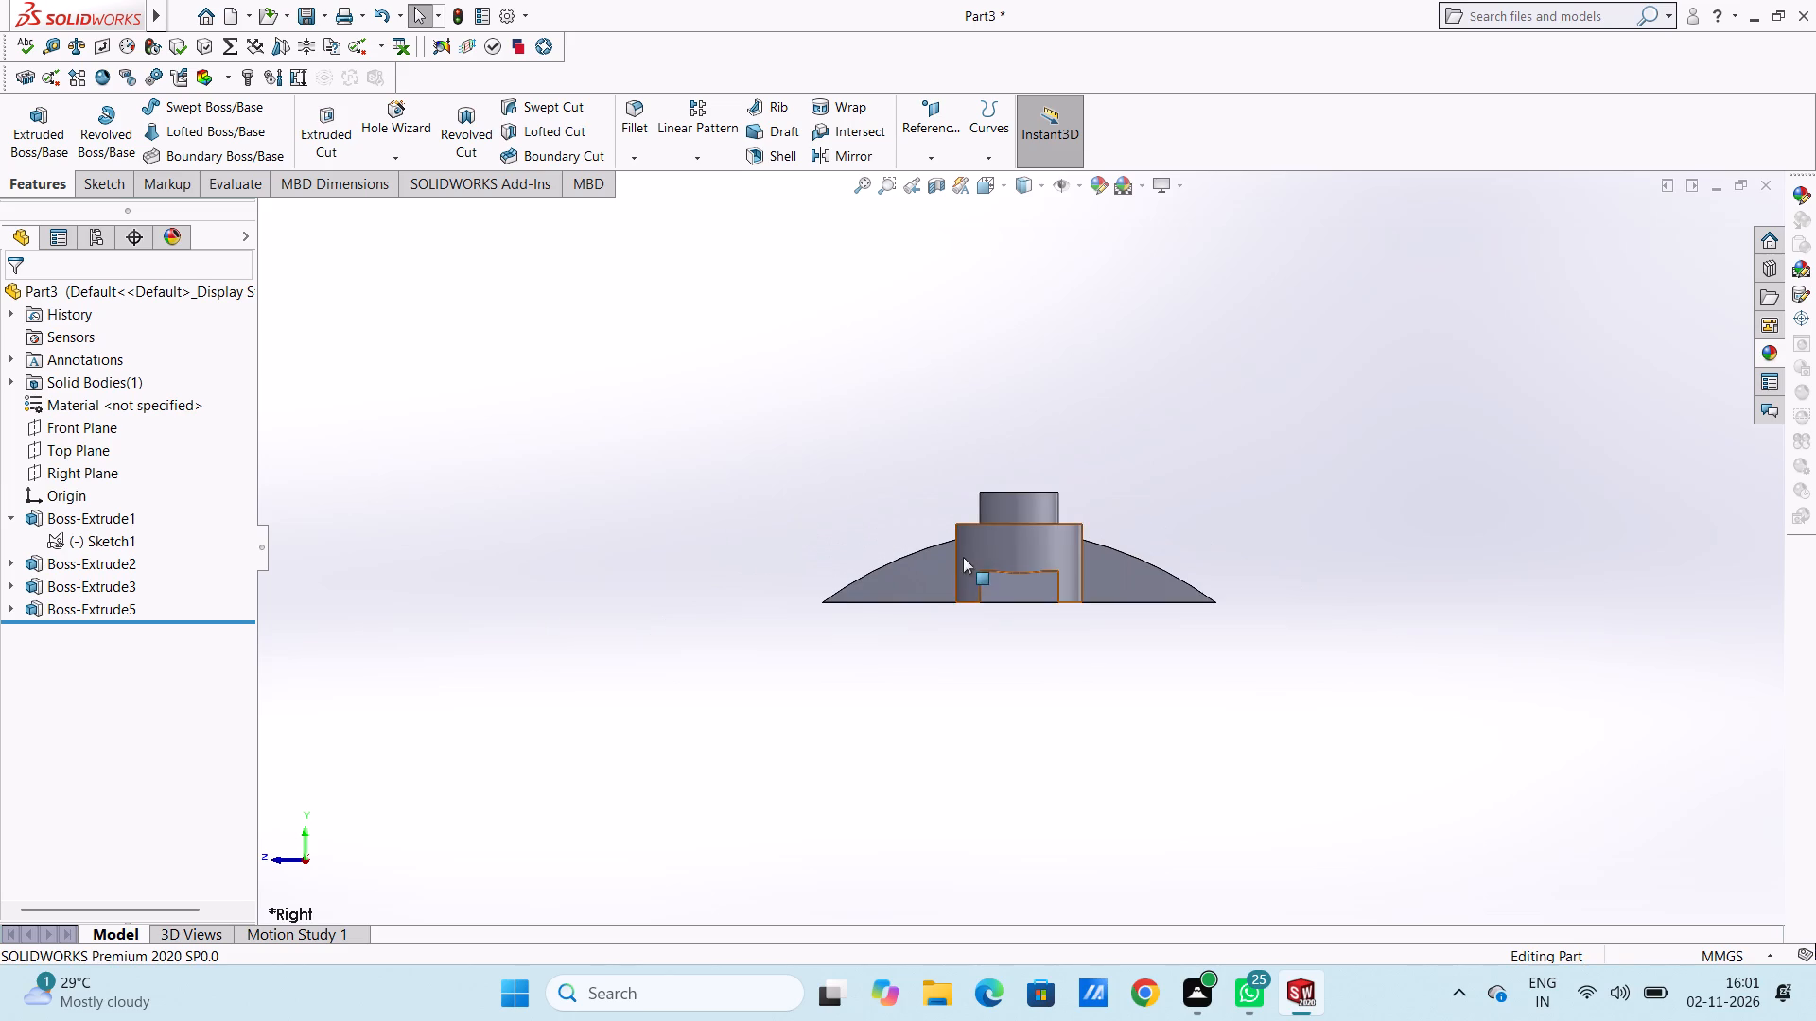
scroll(967, 565, "down", 3)
scroll(1199, 592, "down", 1)
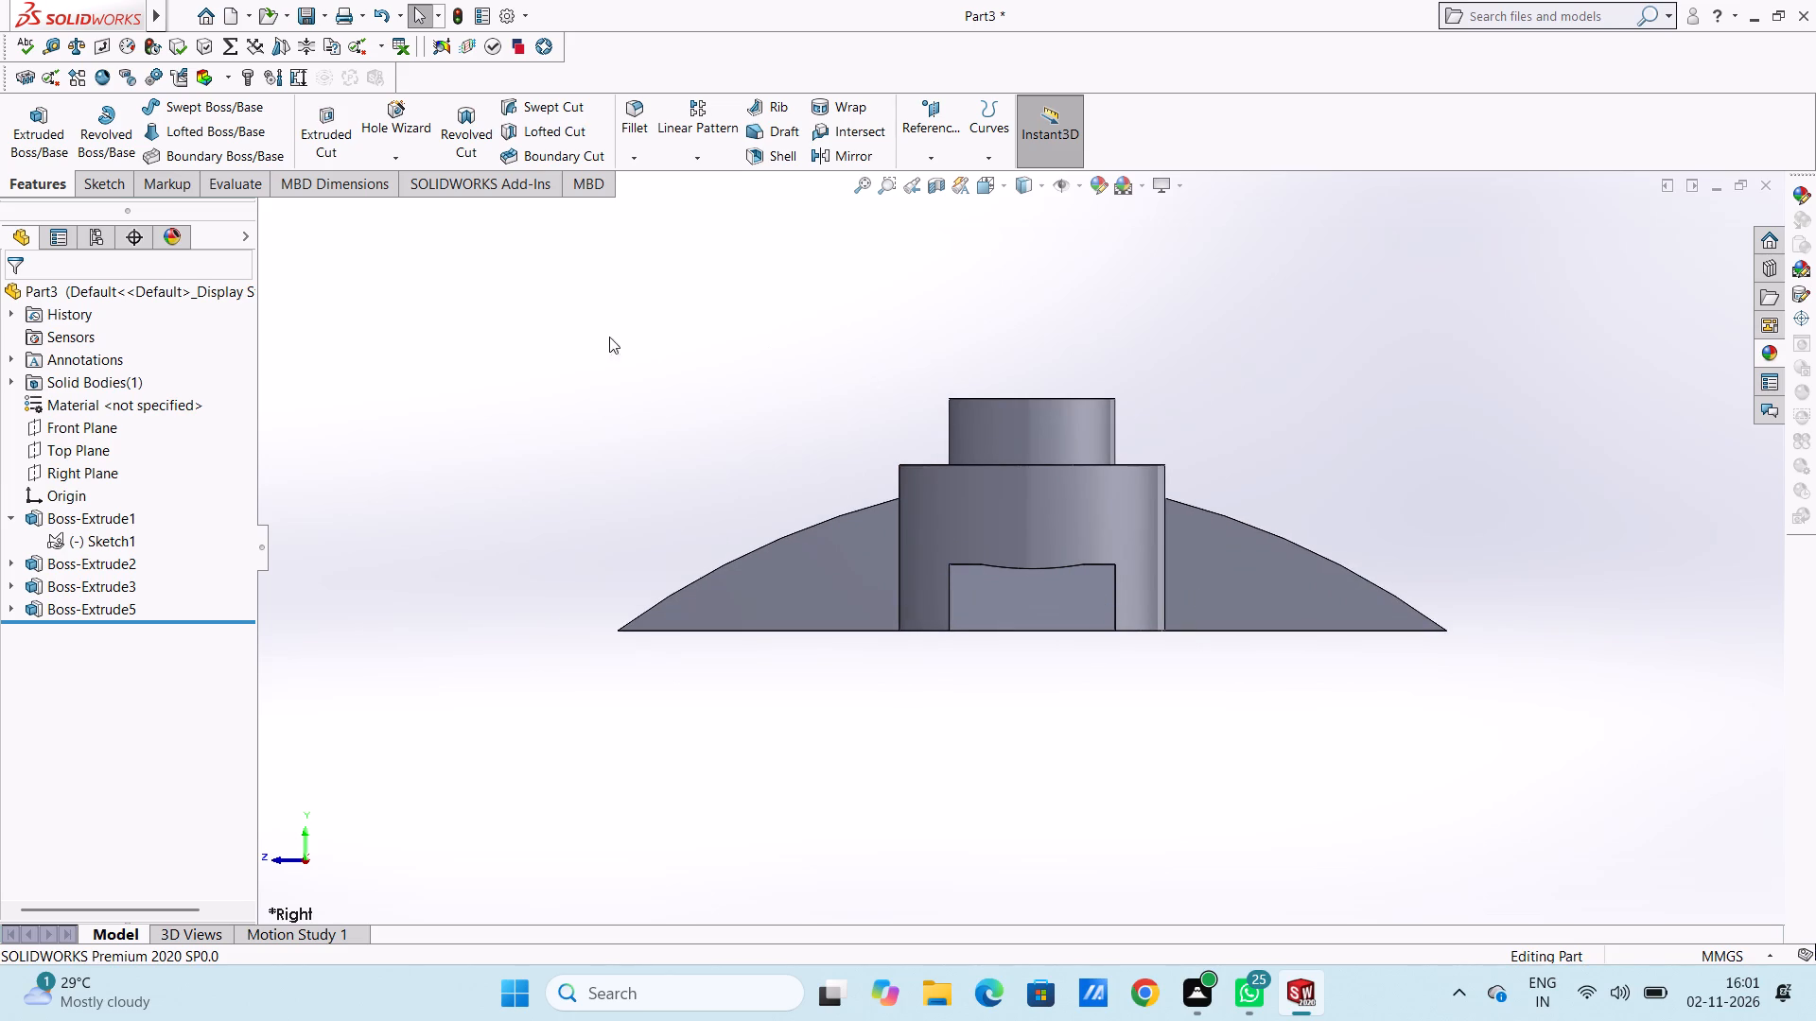
left_click(755, 573)
left_click(829, 518)
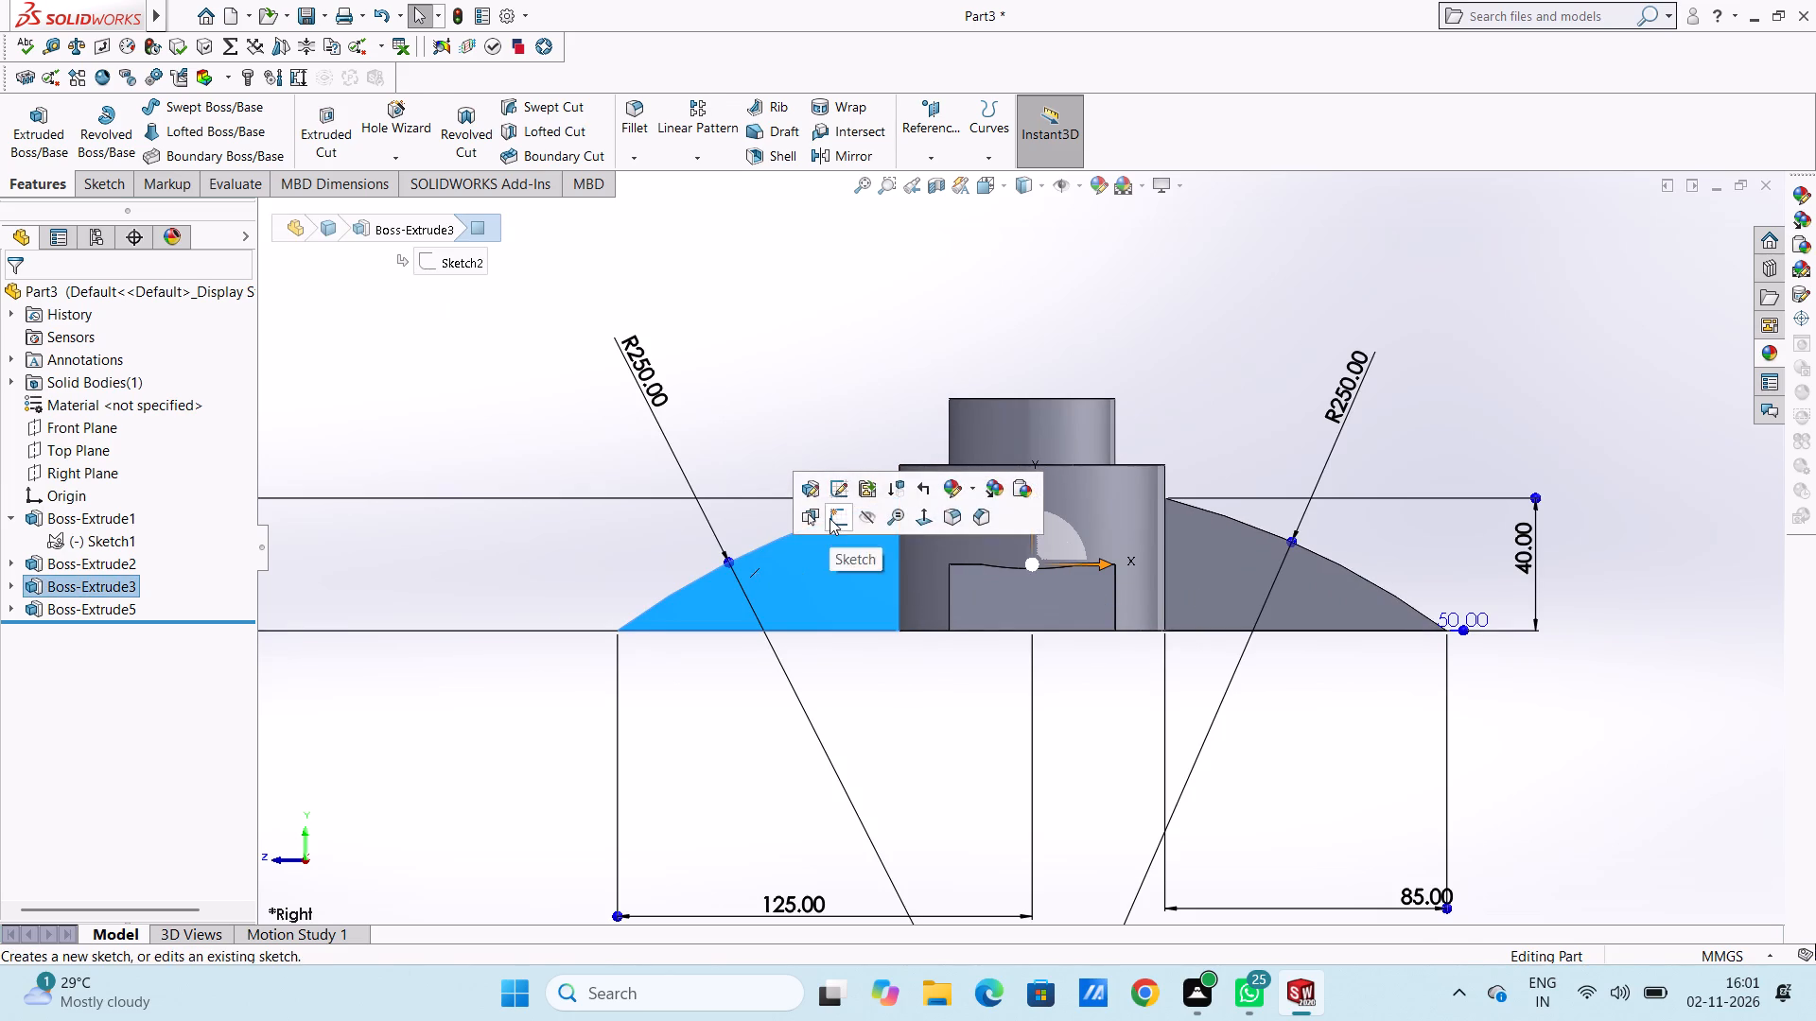
left_click(796, 448)
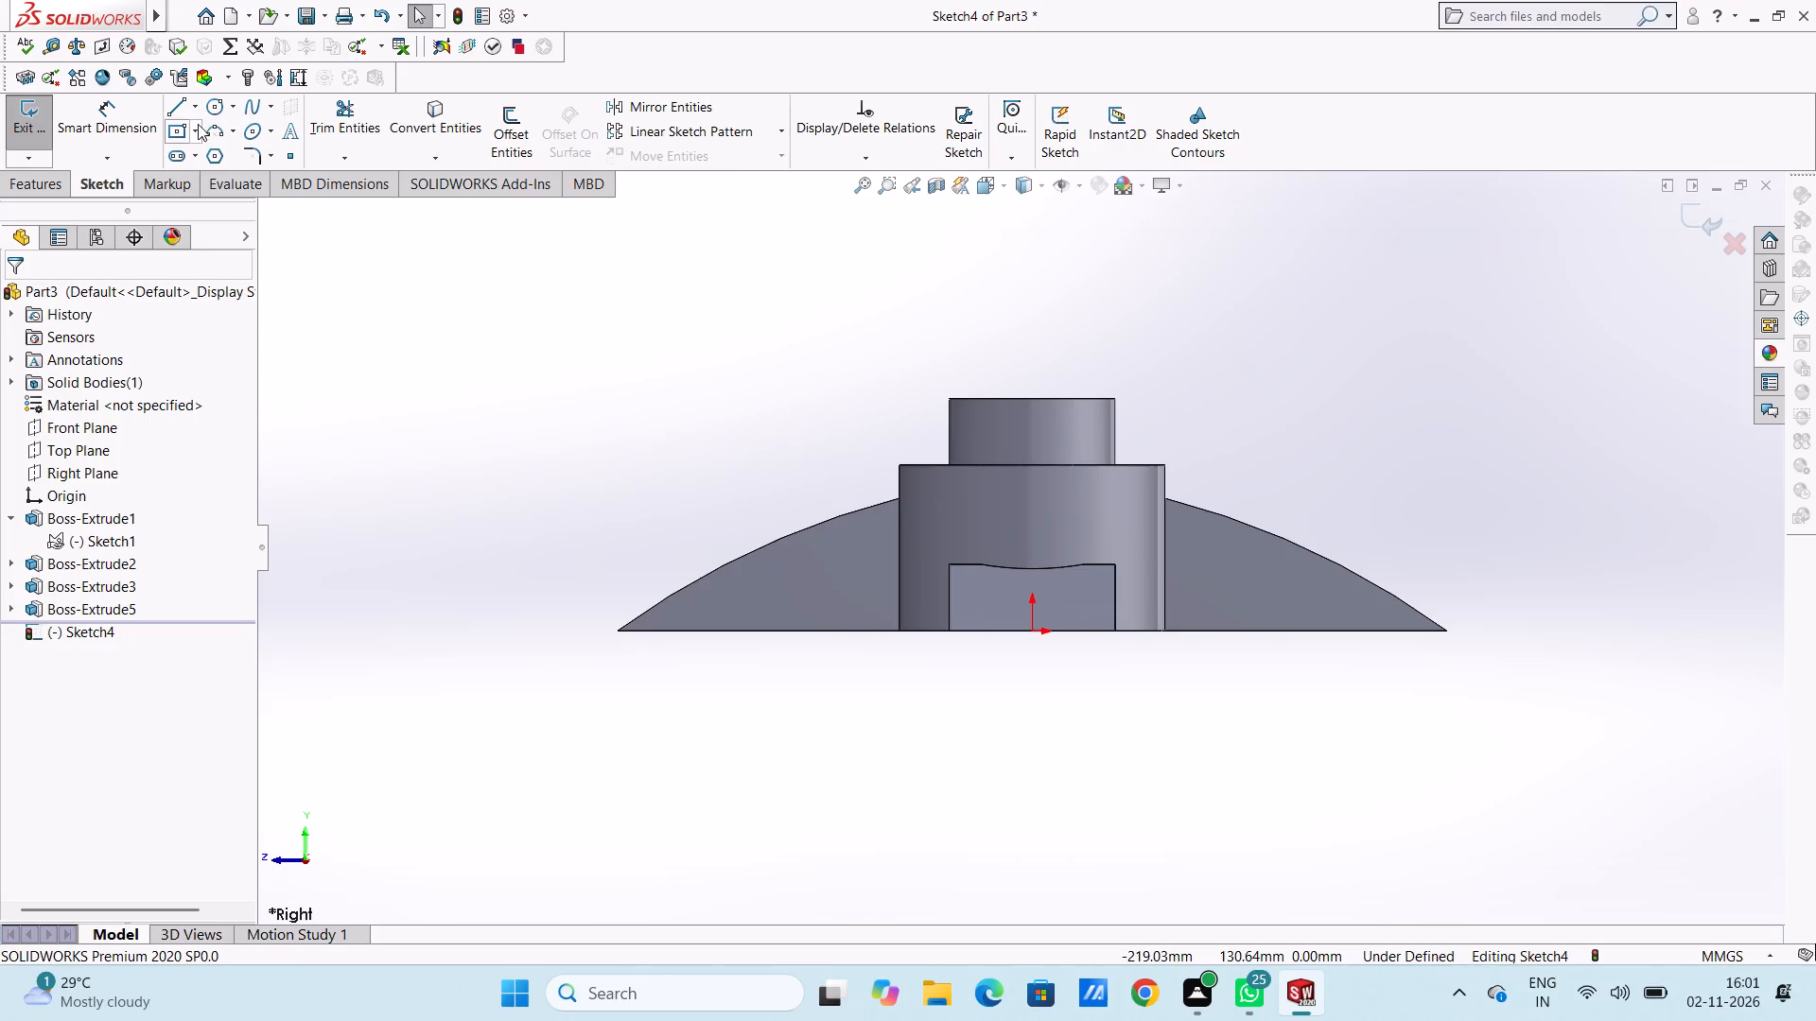
left_click(209, 122)
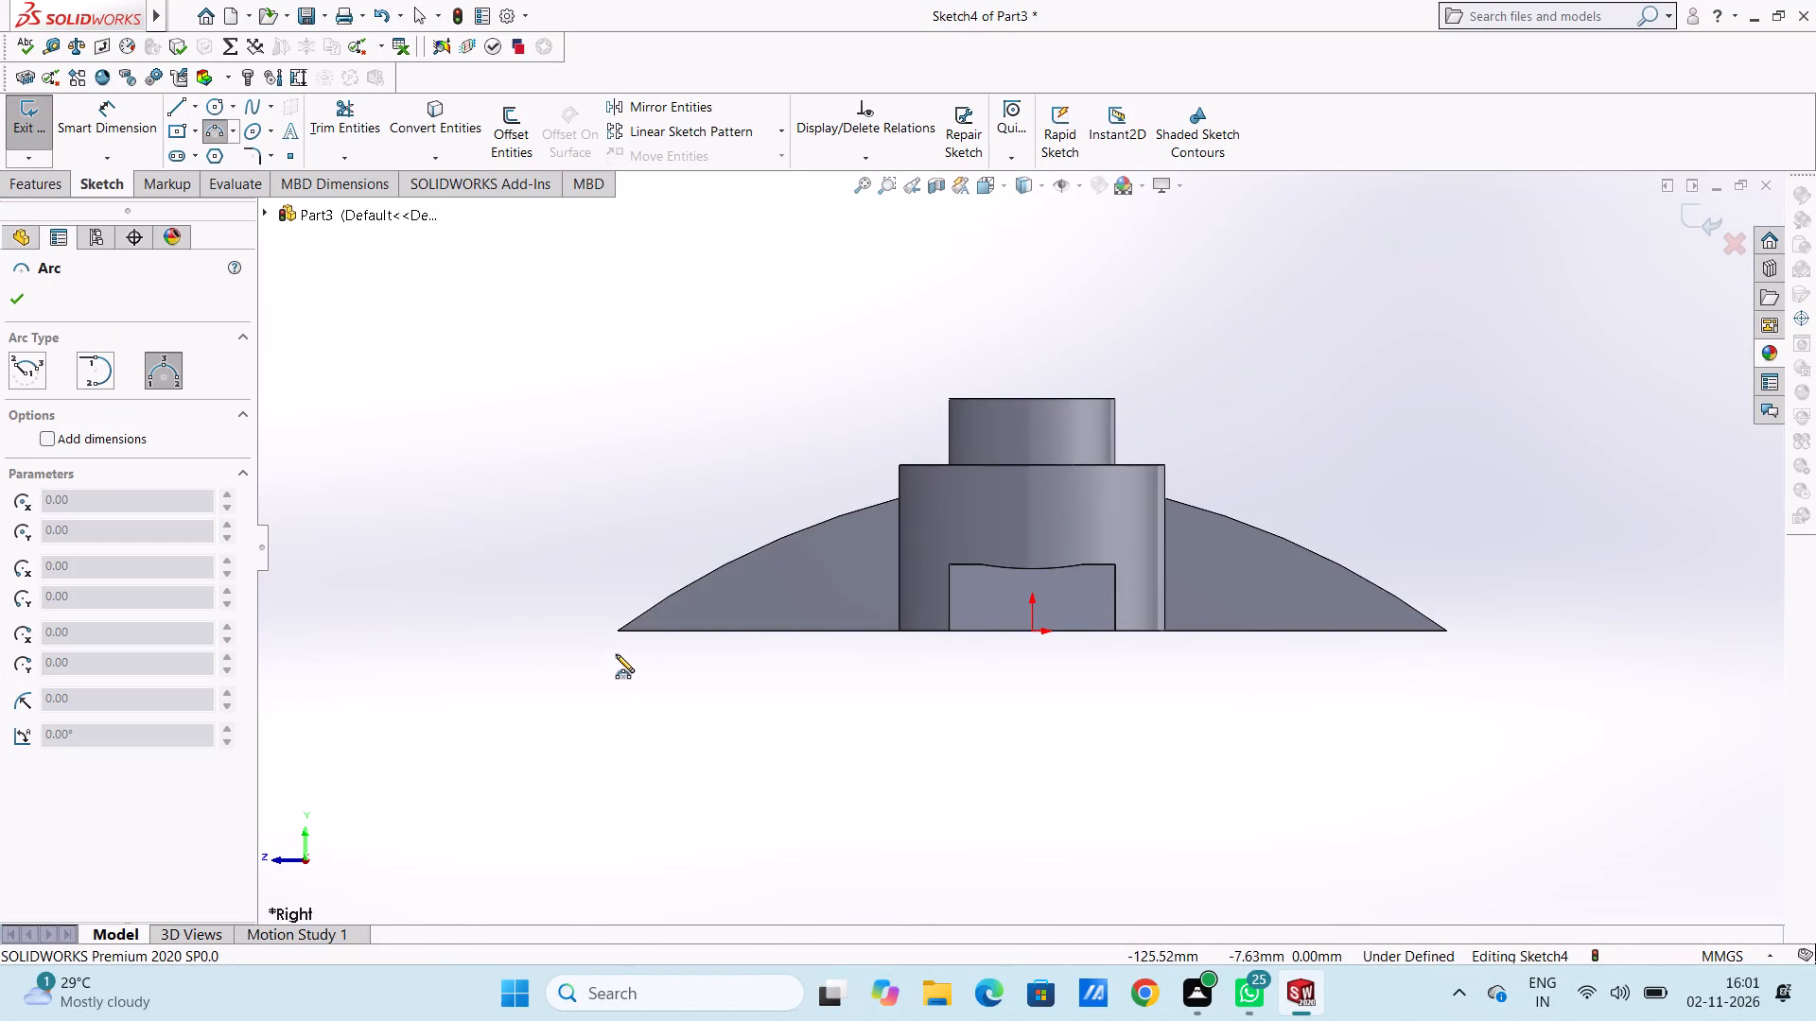
left_click(617, 631)
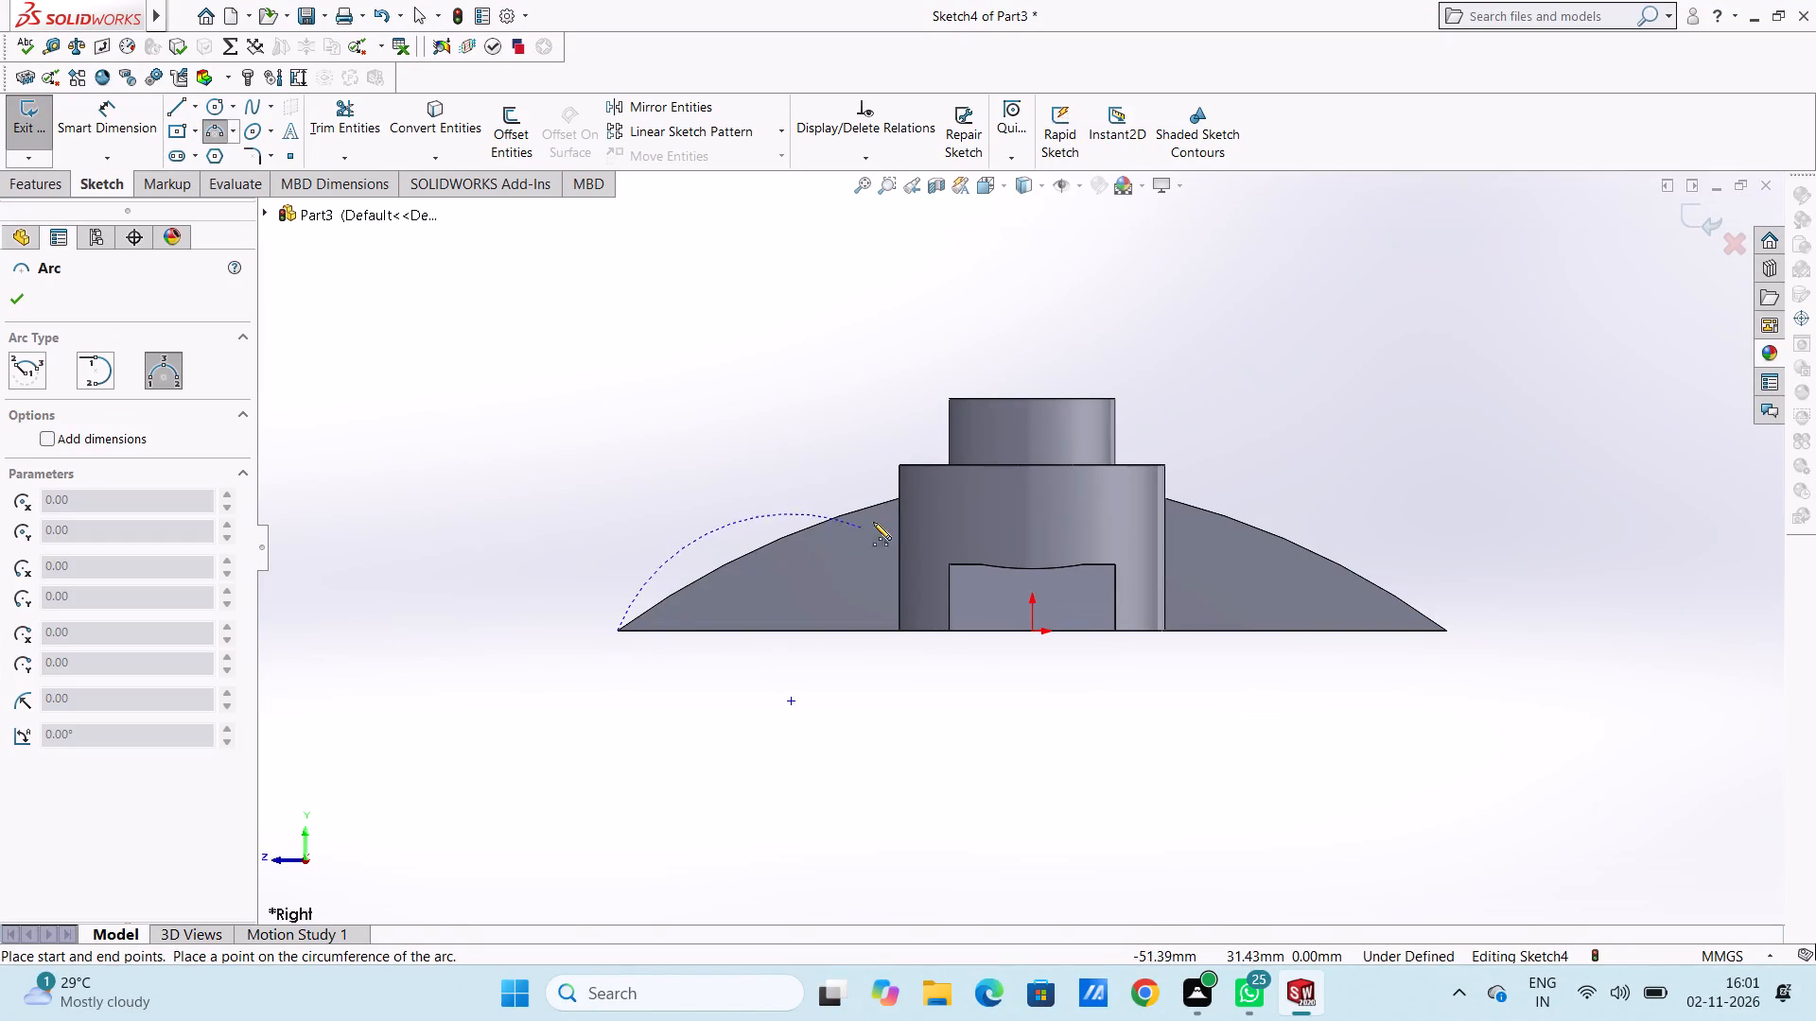
left_click(899, 498)
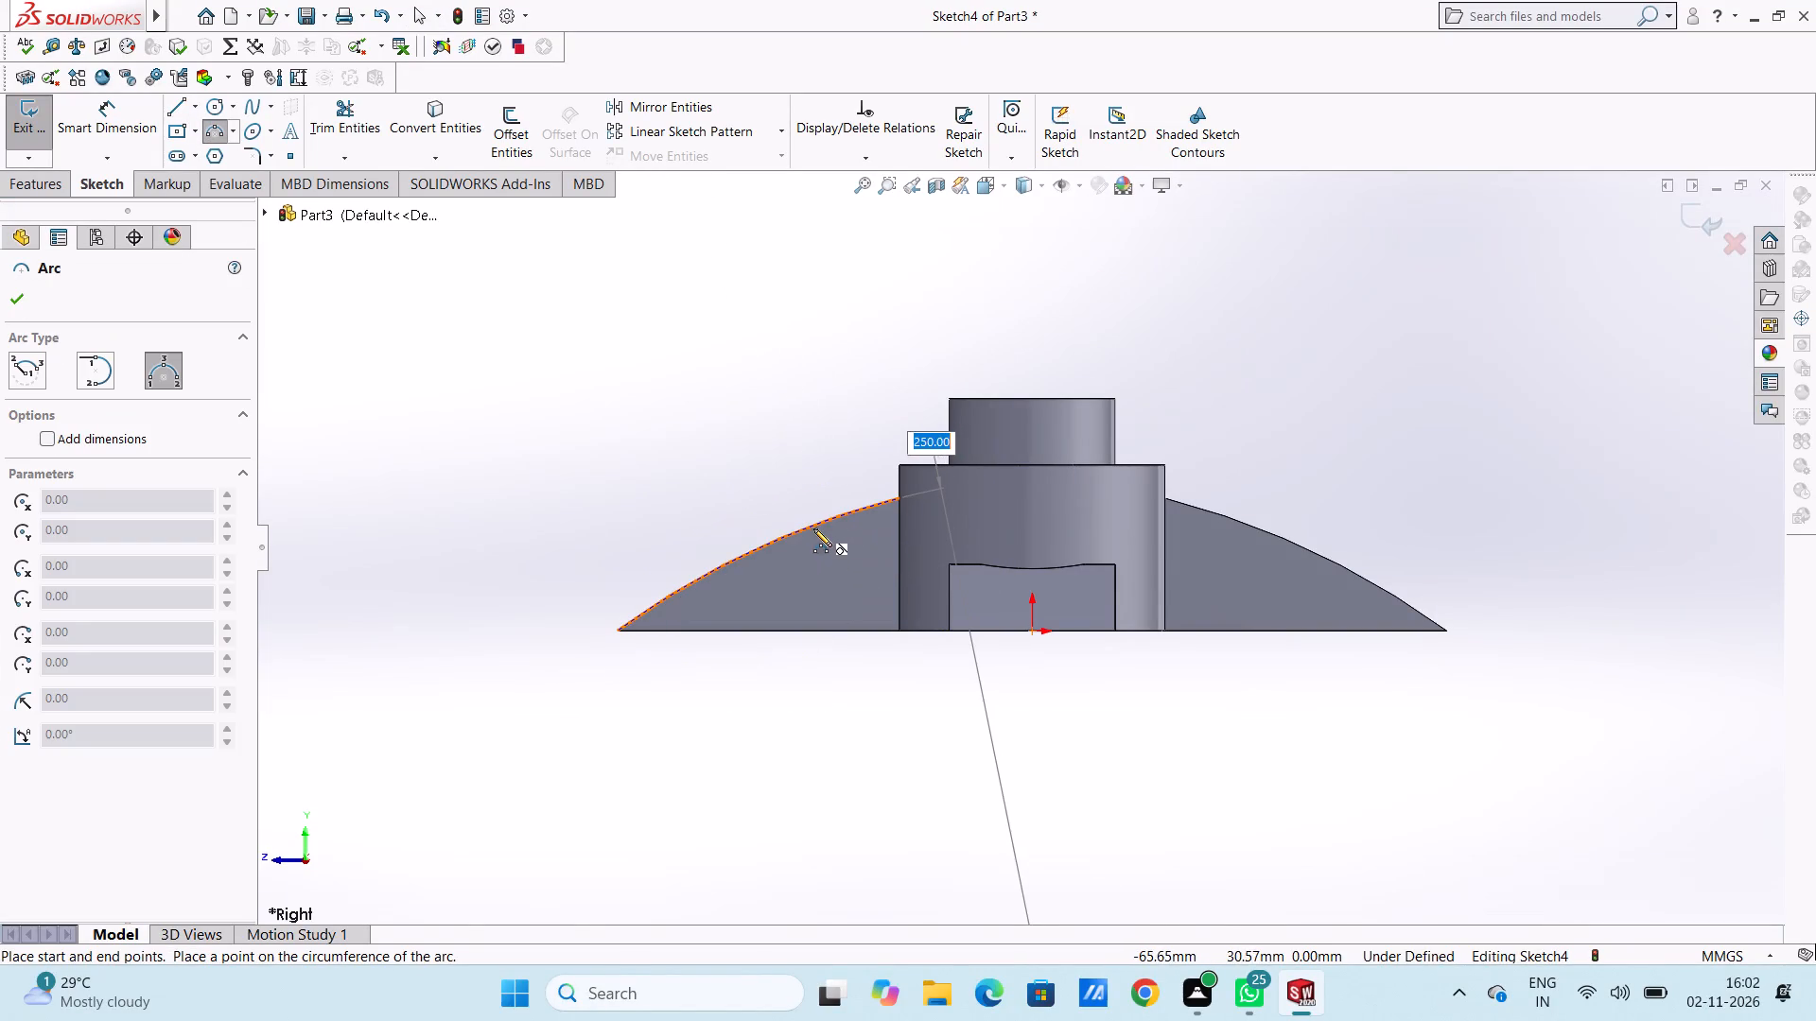
left_click(813, 526)
right_click(792, 310)
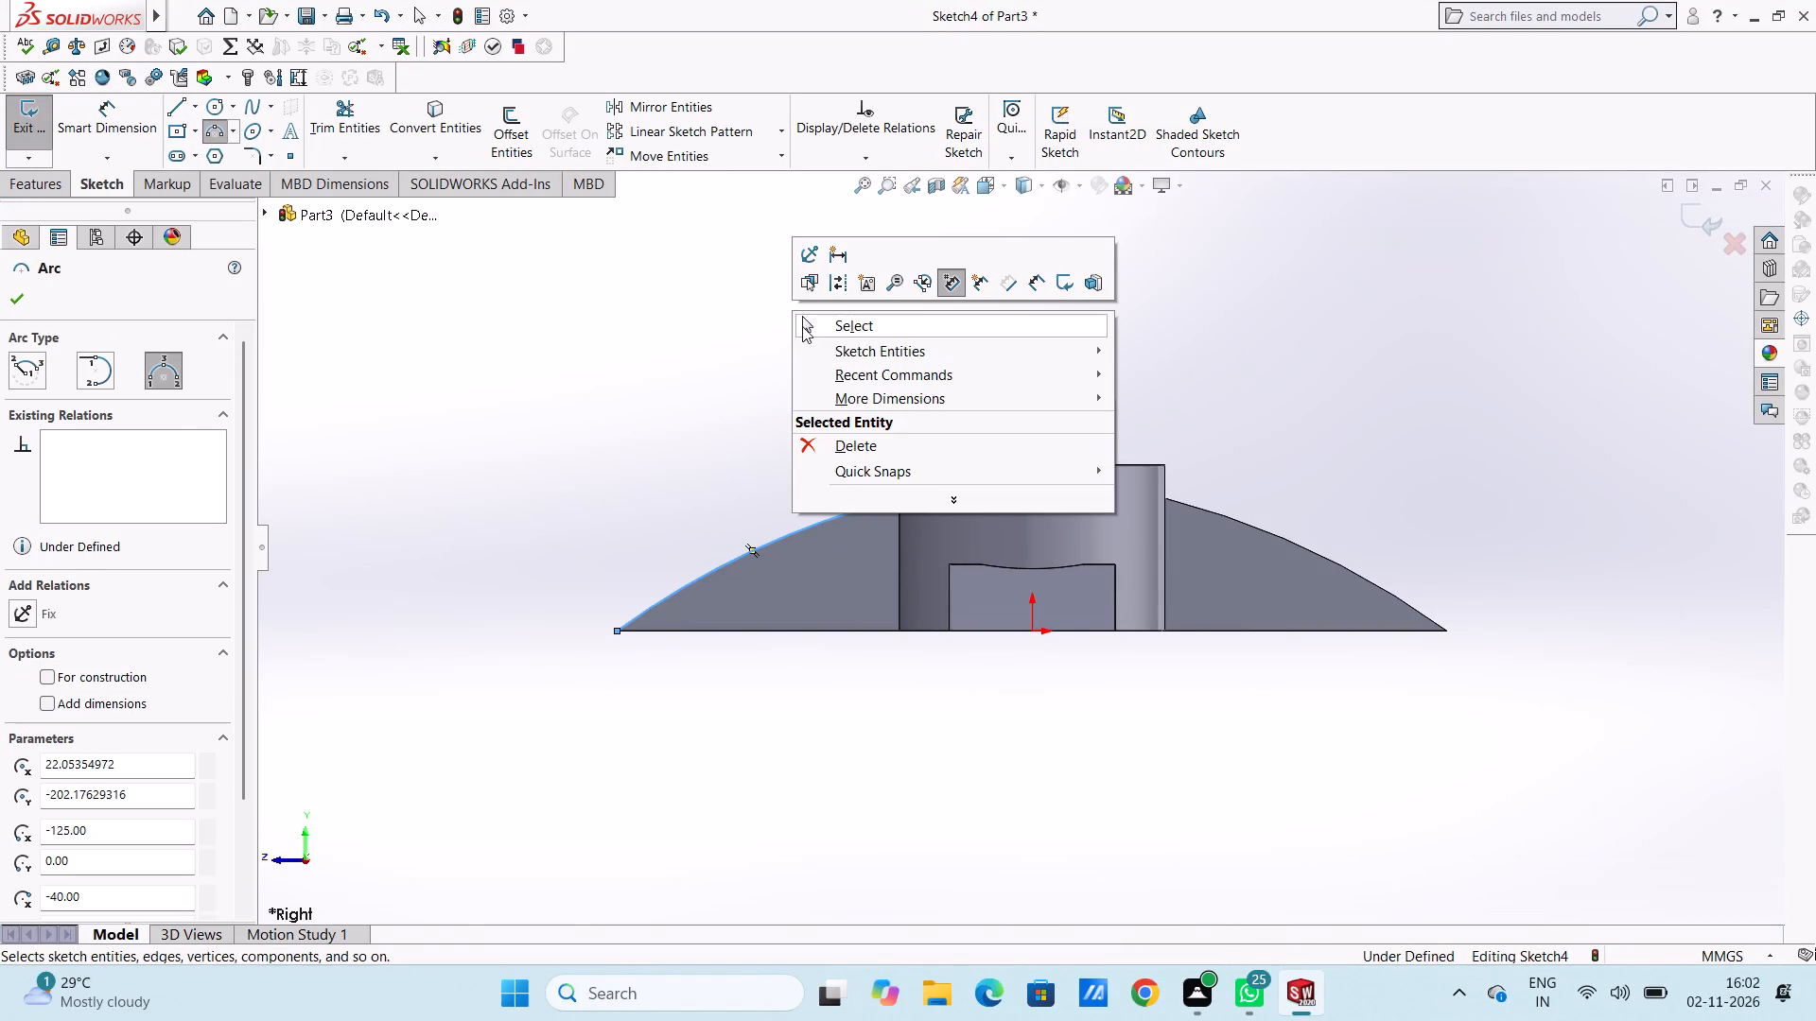
left_click(802, 326)
left_click(715, 377)
Dimension the sketched arc's radius, placing the dimension above the arc and outside the body, and close the sketch.
left_click(80, 127)
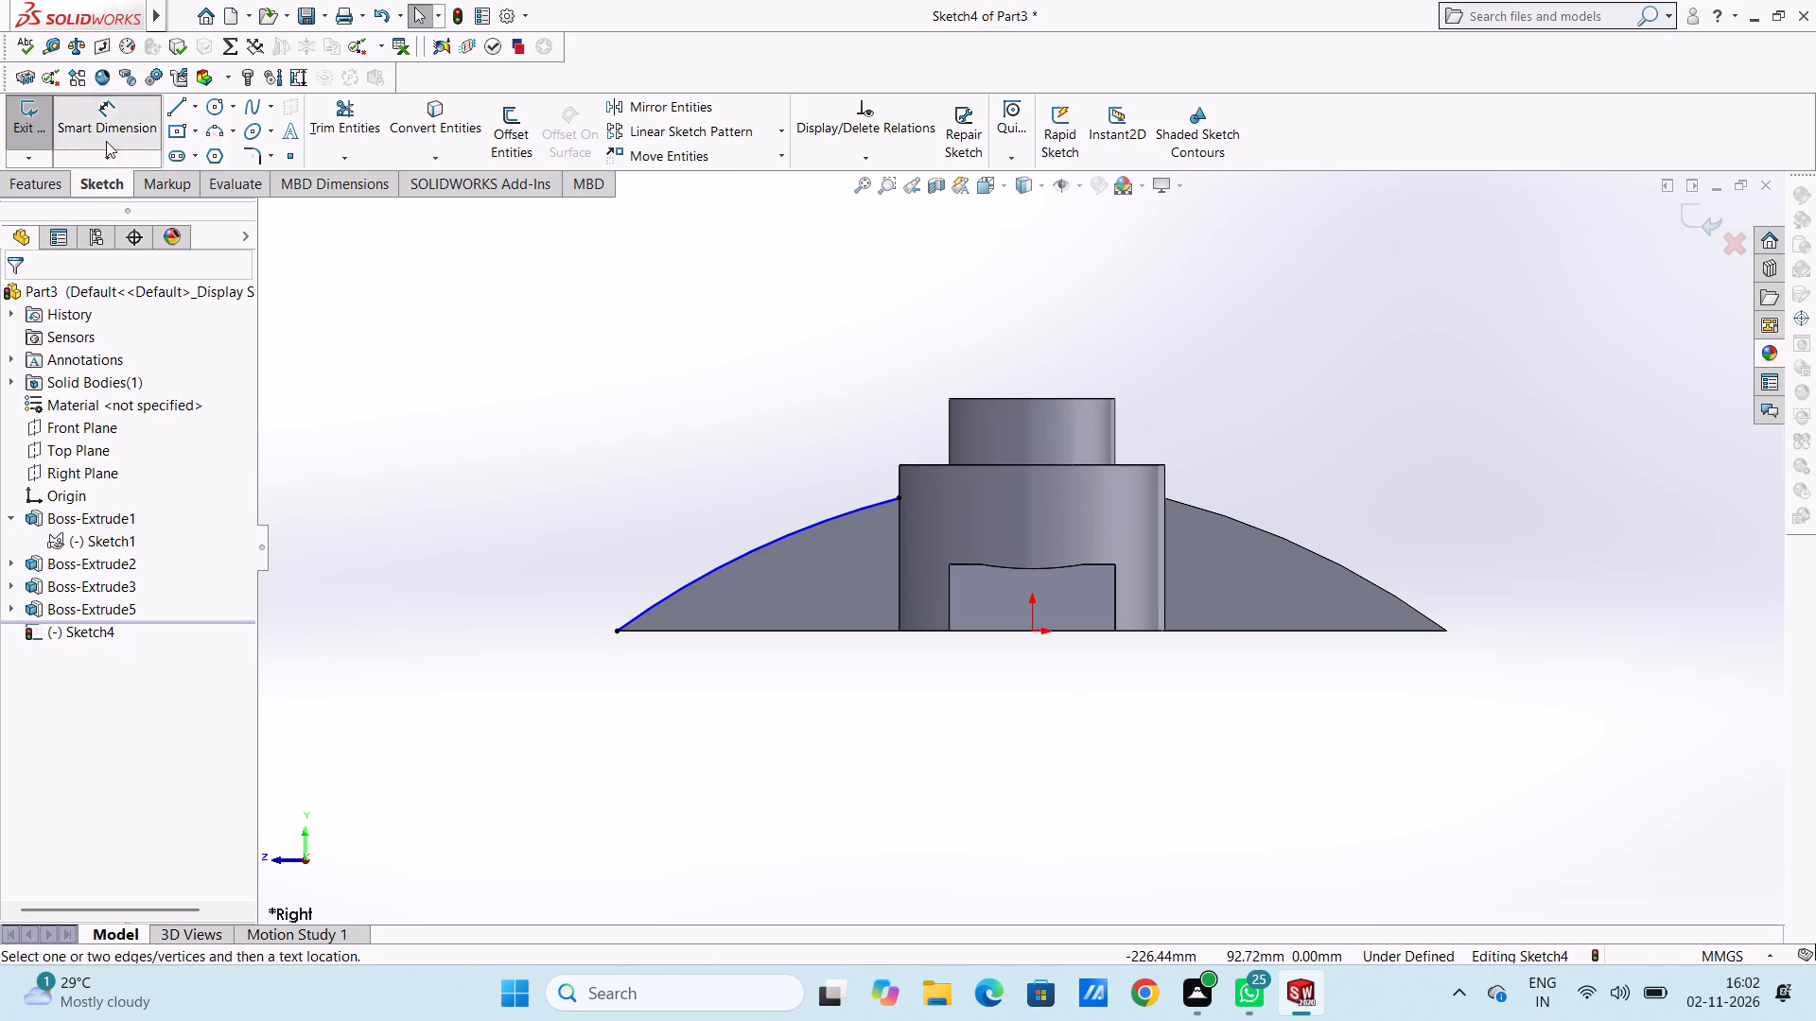
left_click(769, 543)
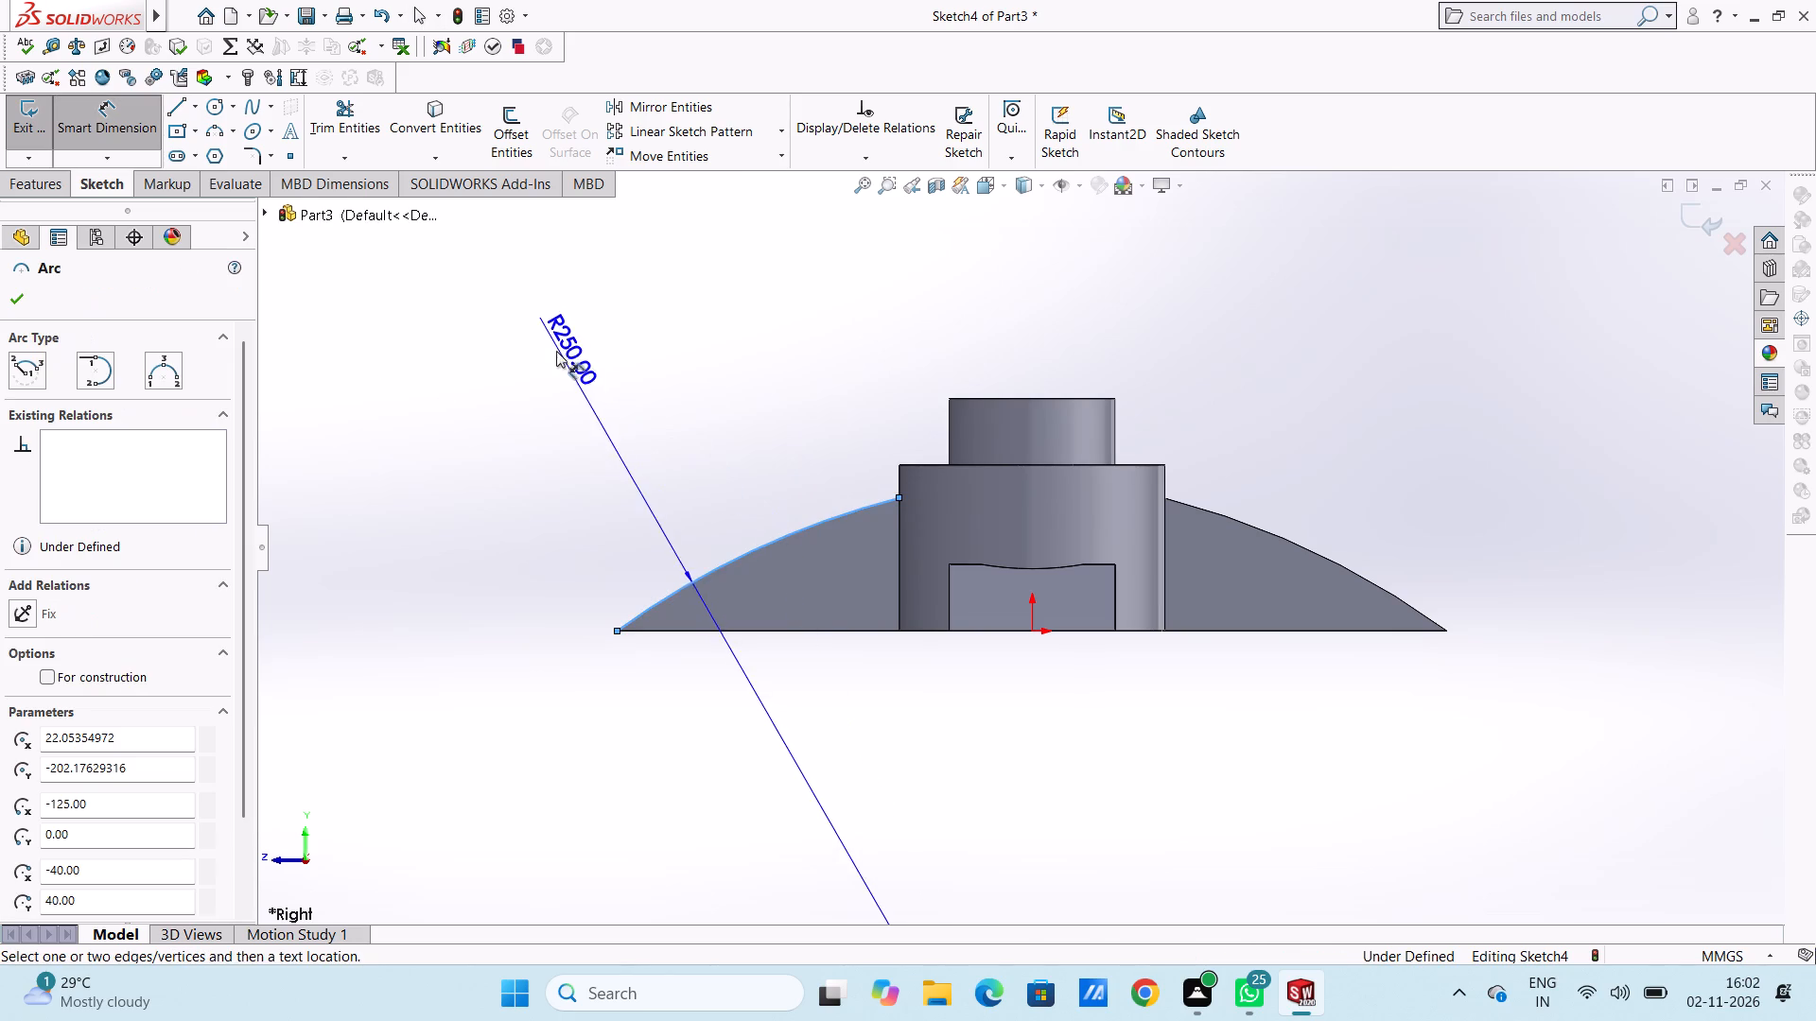
left_click(623, 313)
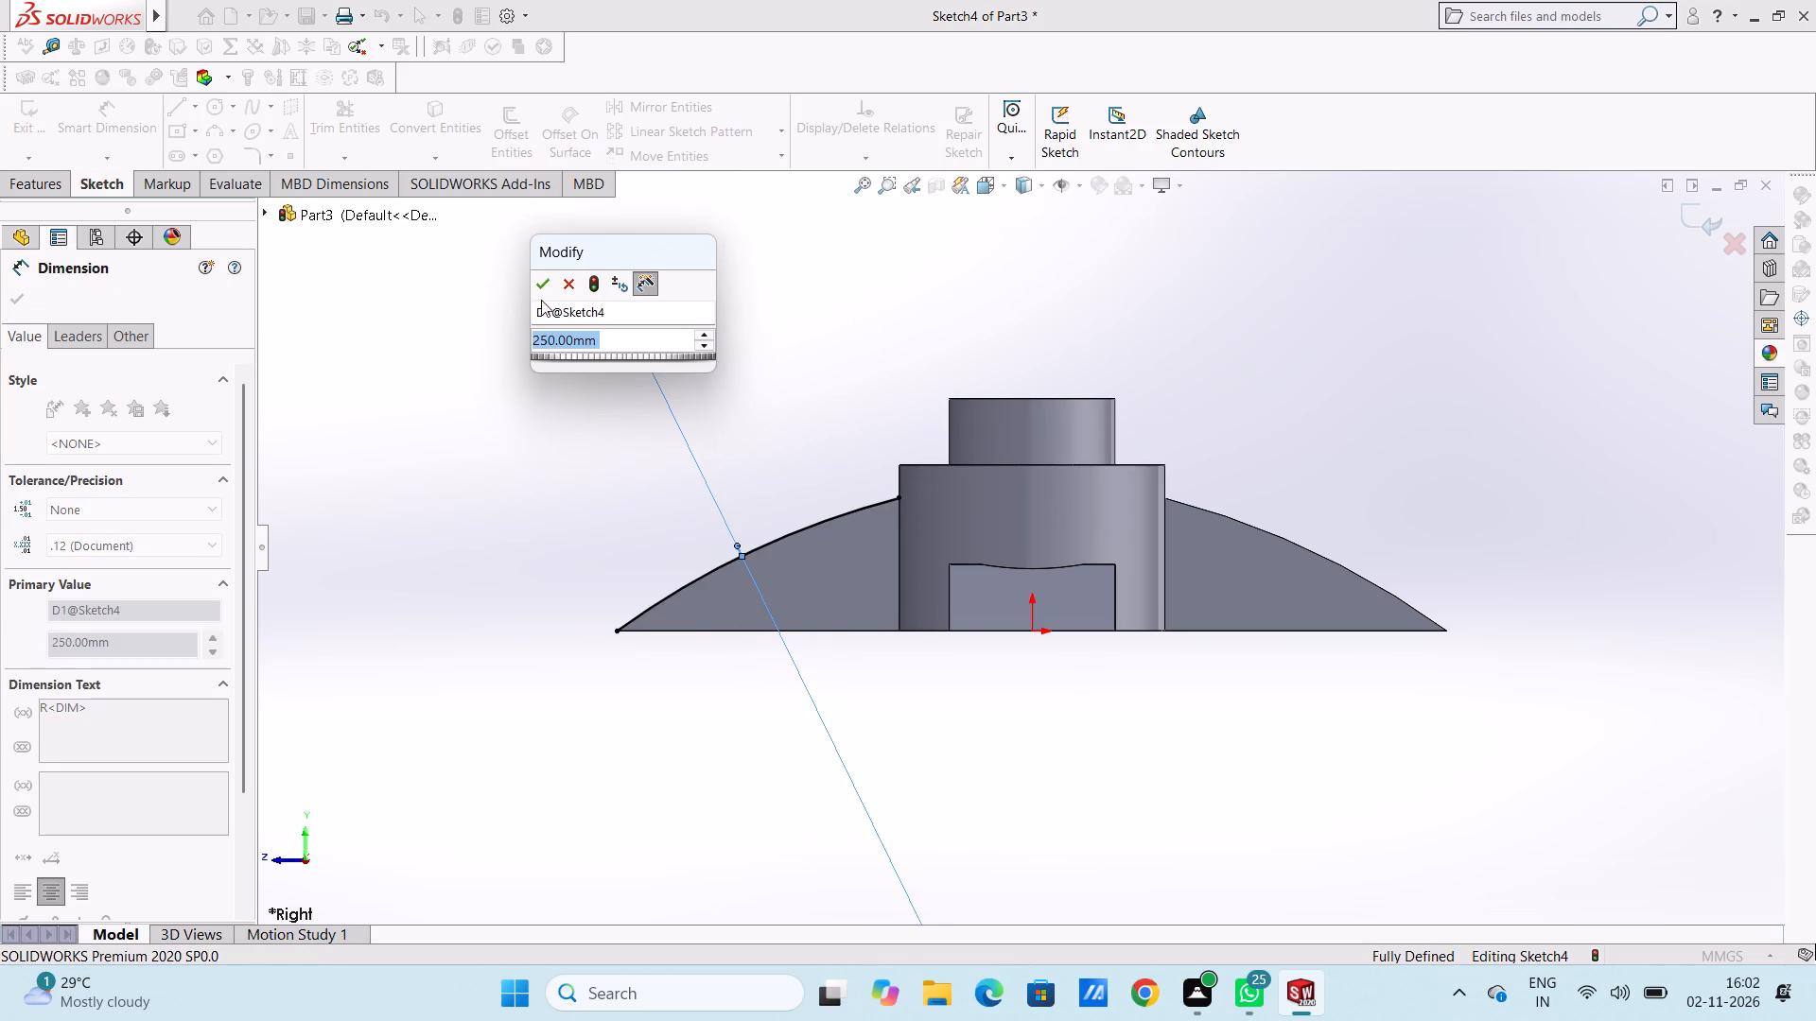
left_click(532, 285)
left_click(523, 286)
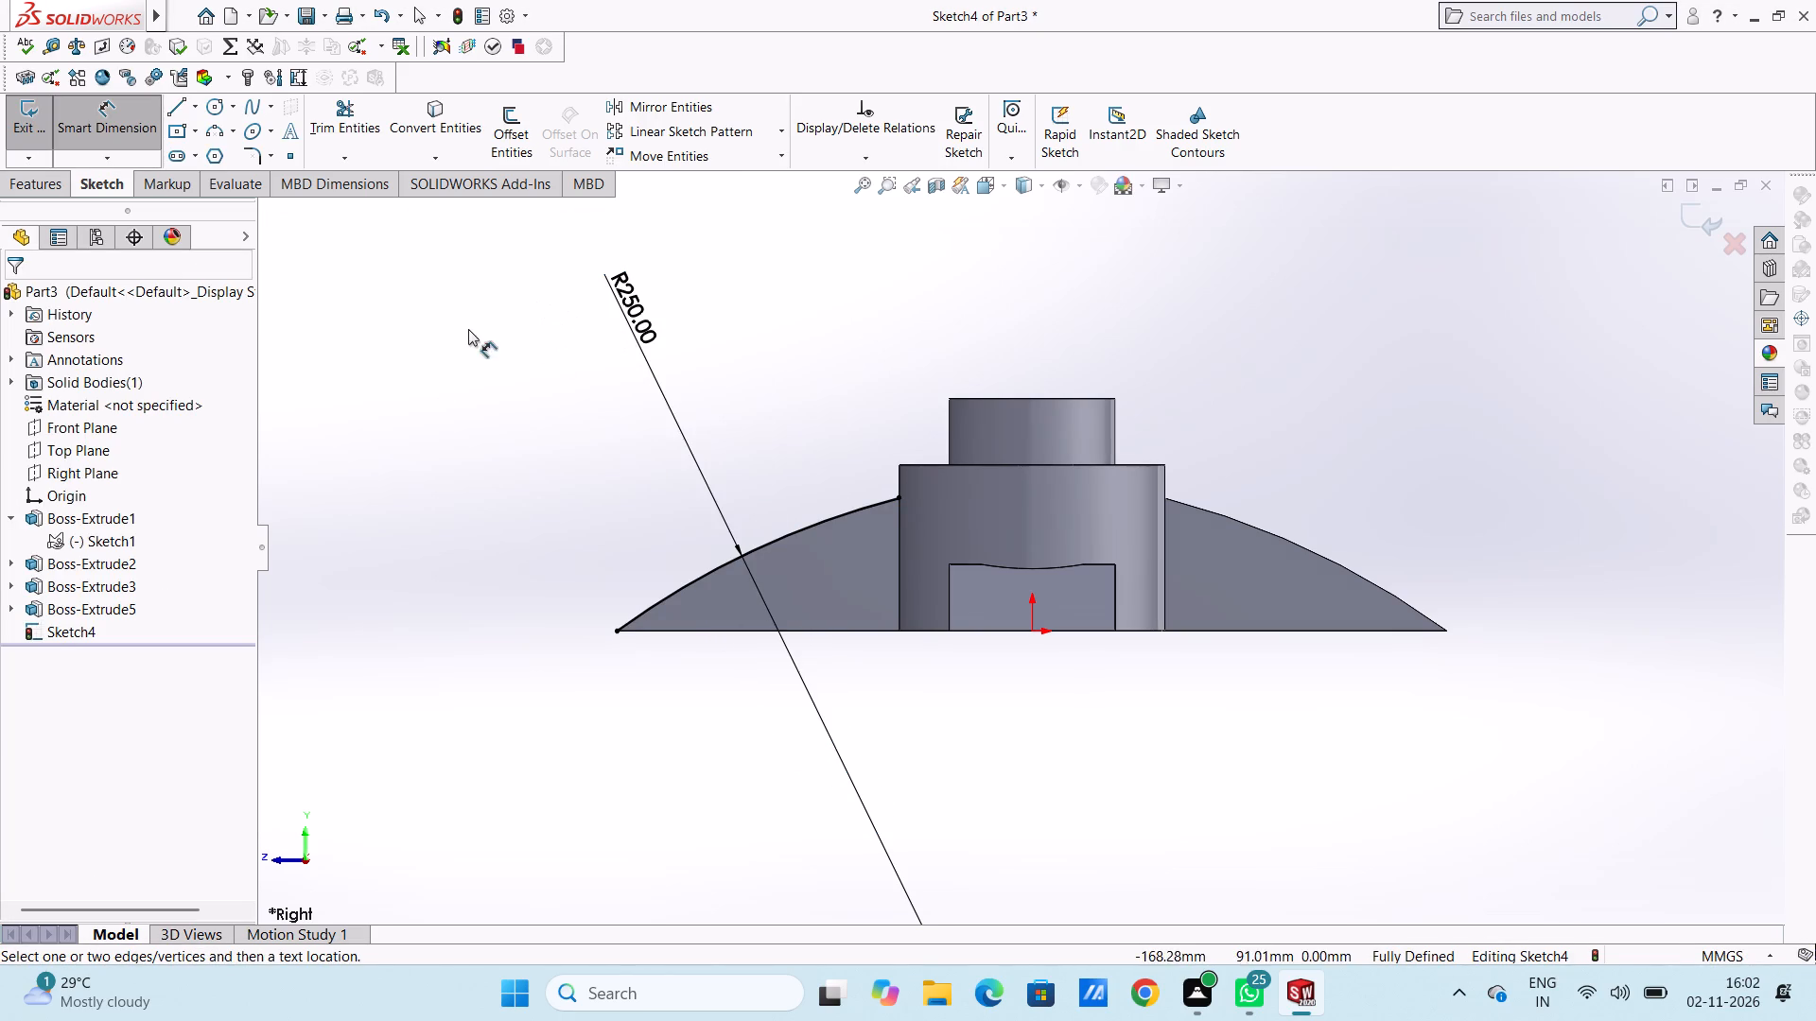
left_click(116, 129)
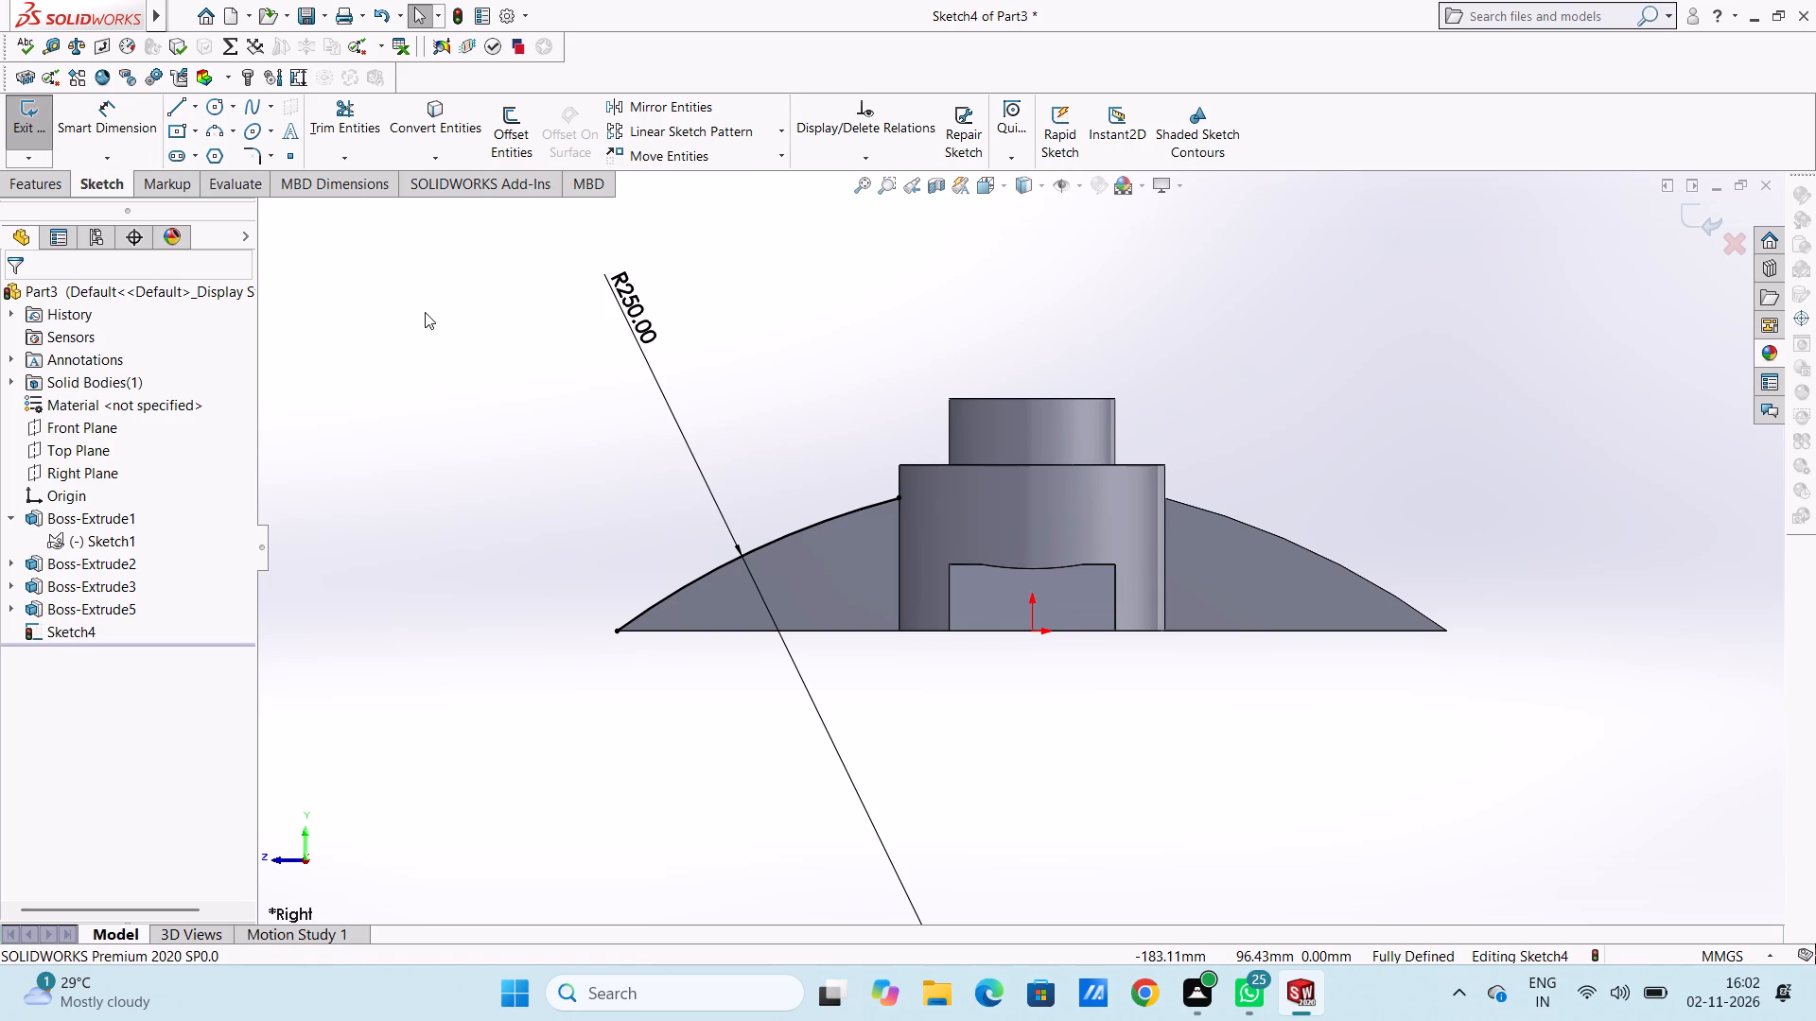
left_click(1688, 223)
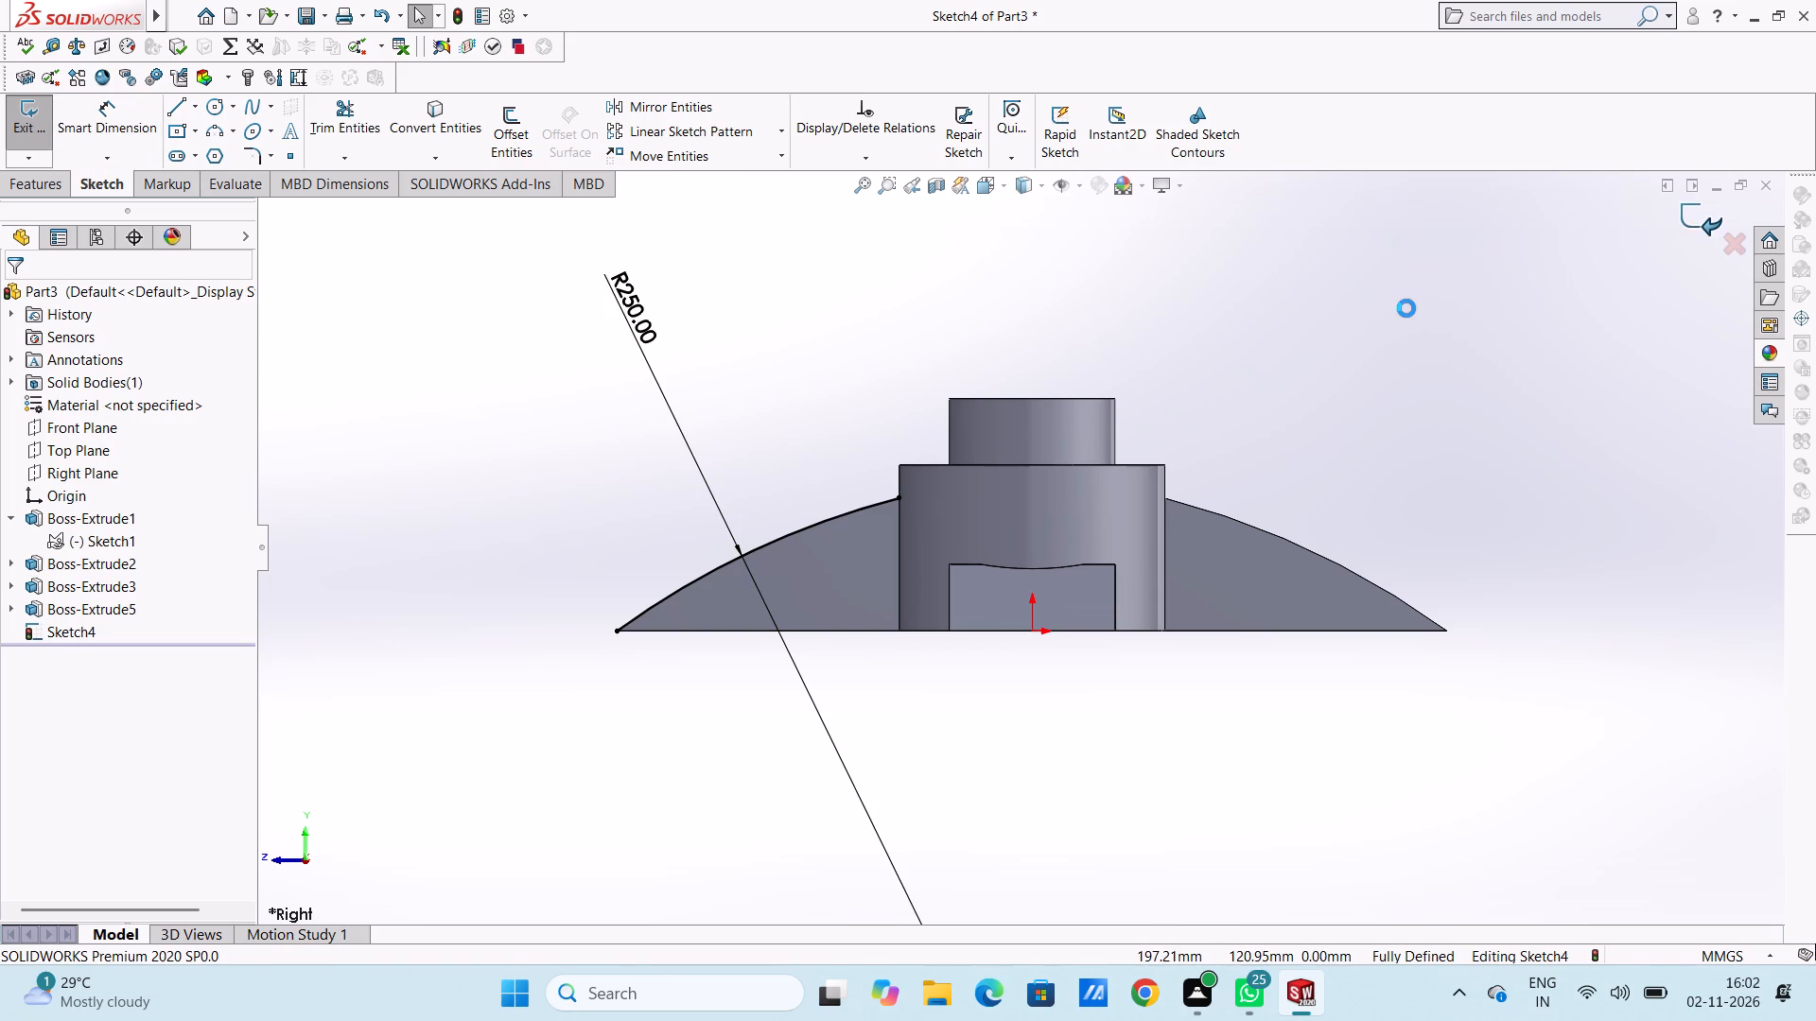
Start a reference plane with the sketched R250 arc as its first reference.
middle_click_drag(578, 391, 655, 510)
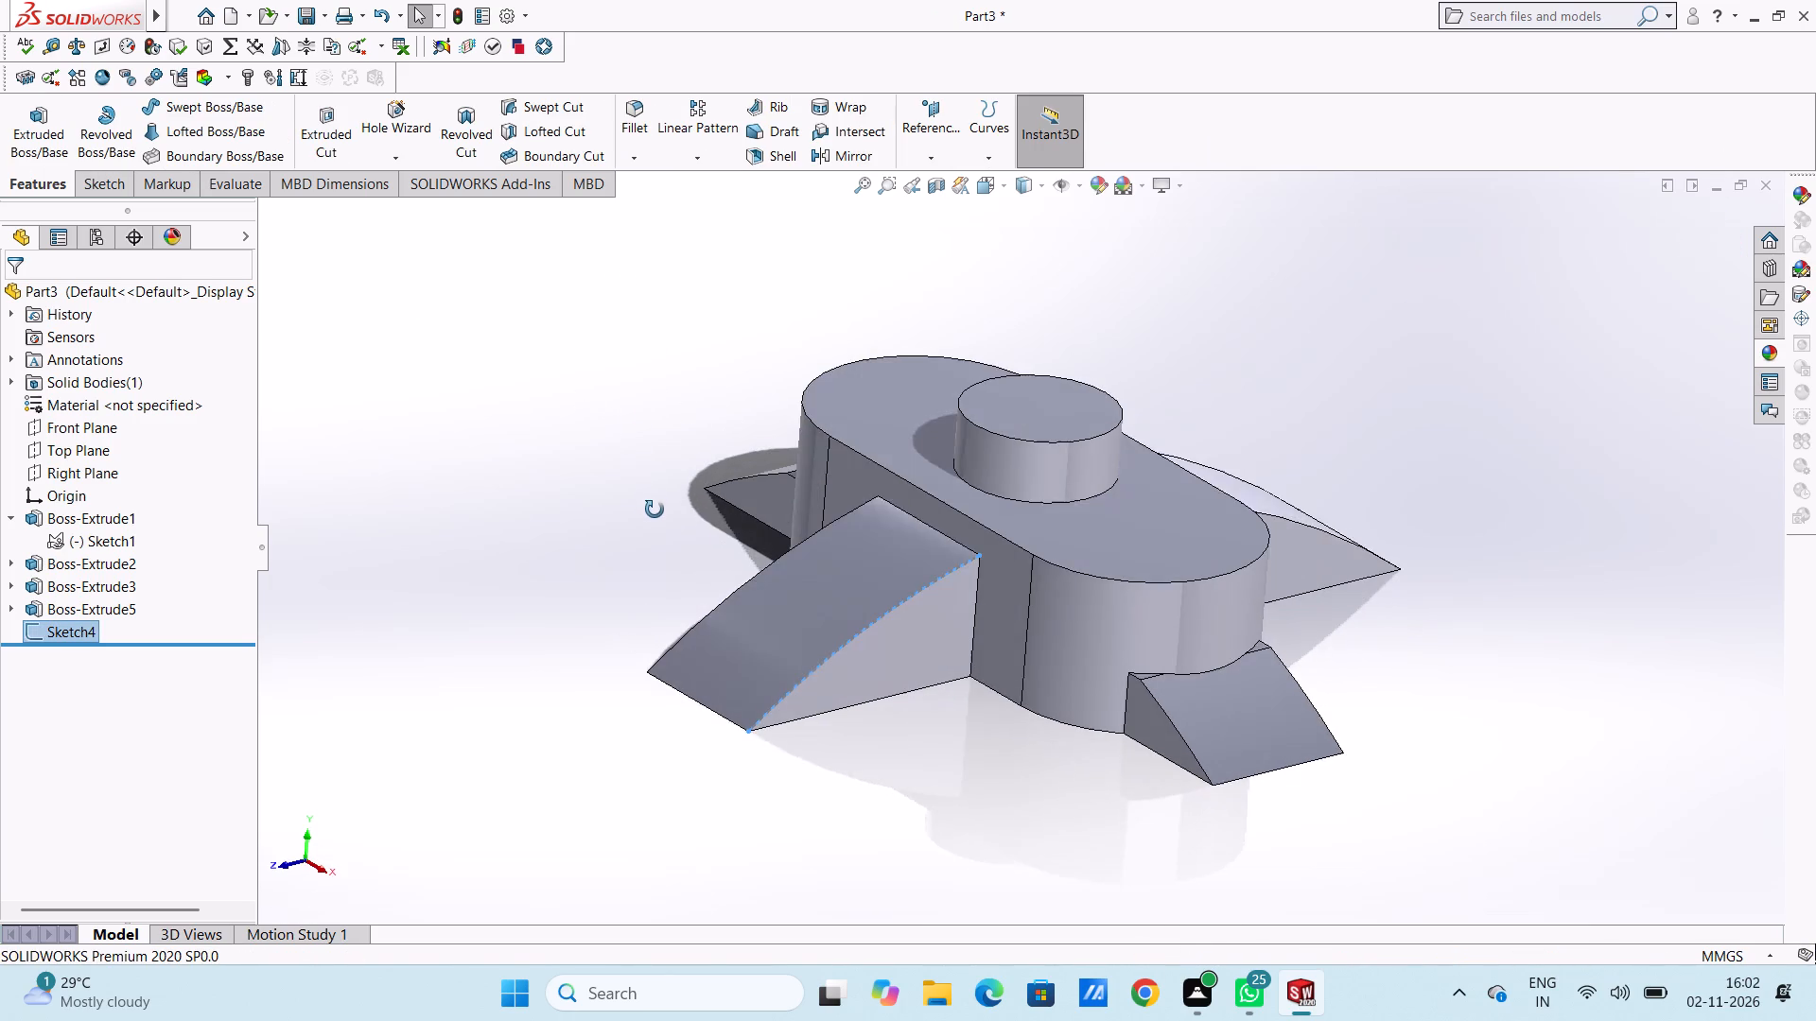
middle_click_drag(655, 510, 655, 511)
left_click(932, 116)
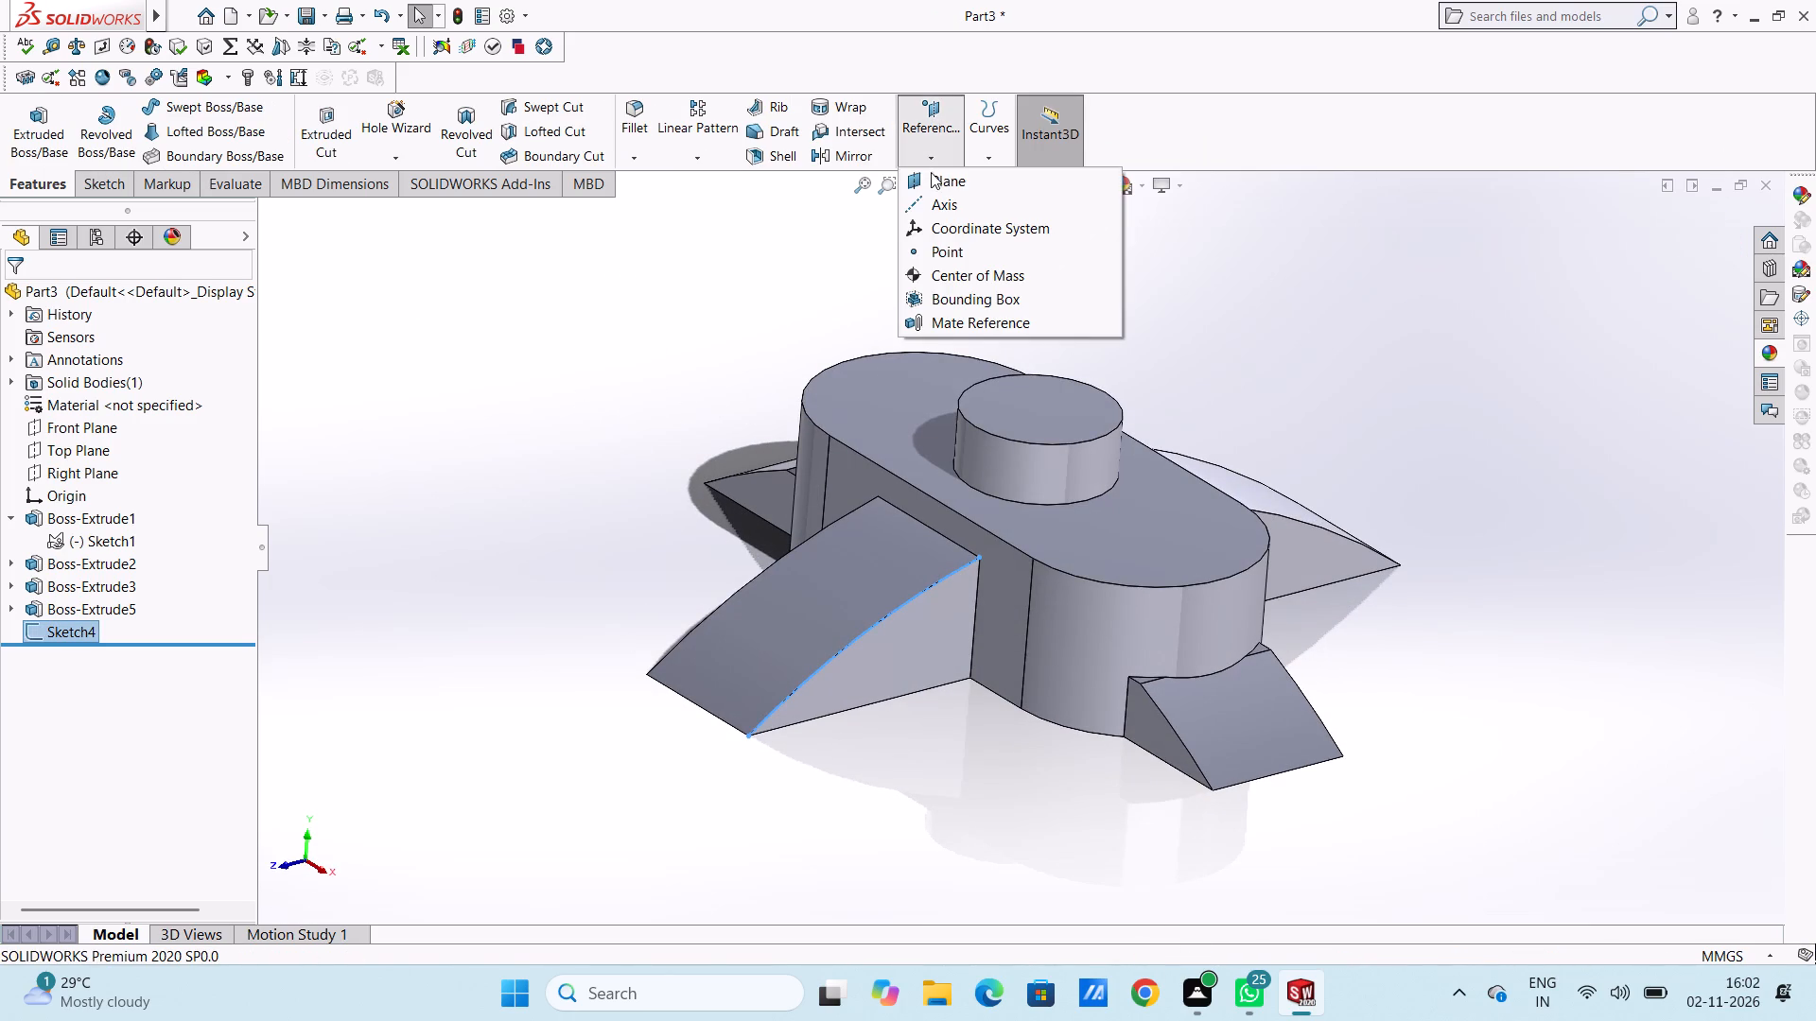
left_click(931, 174)
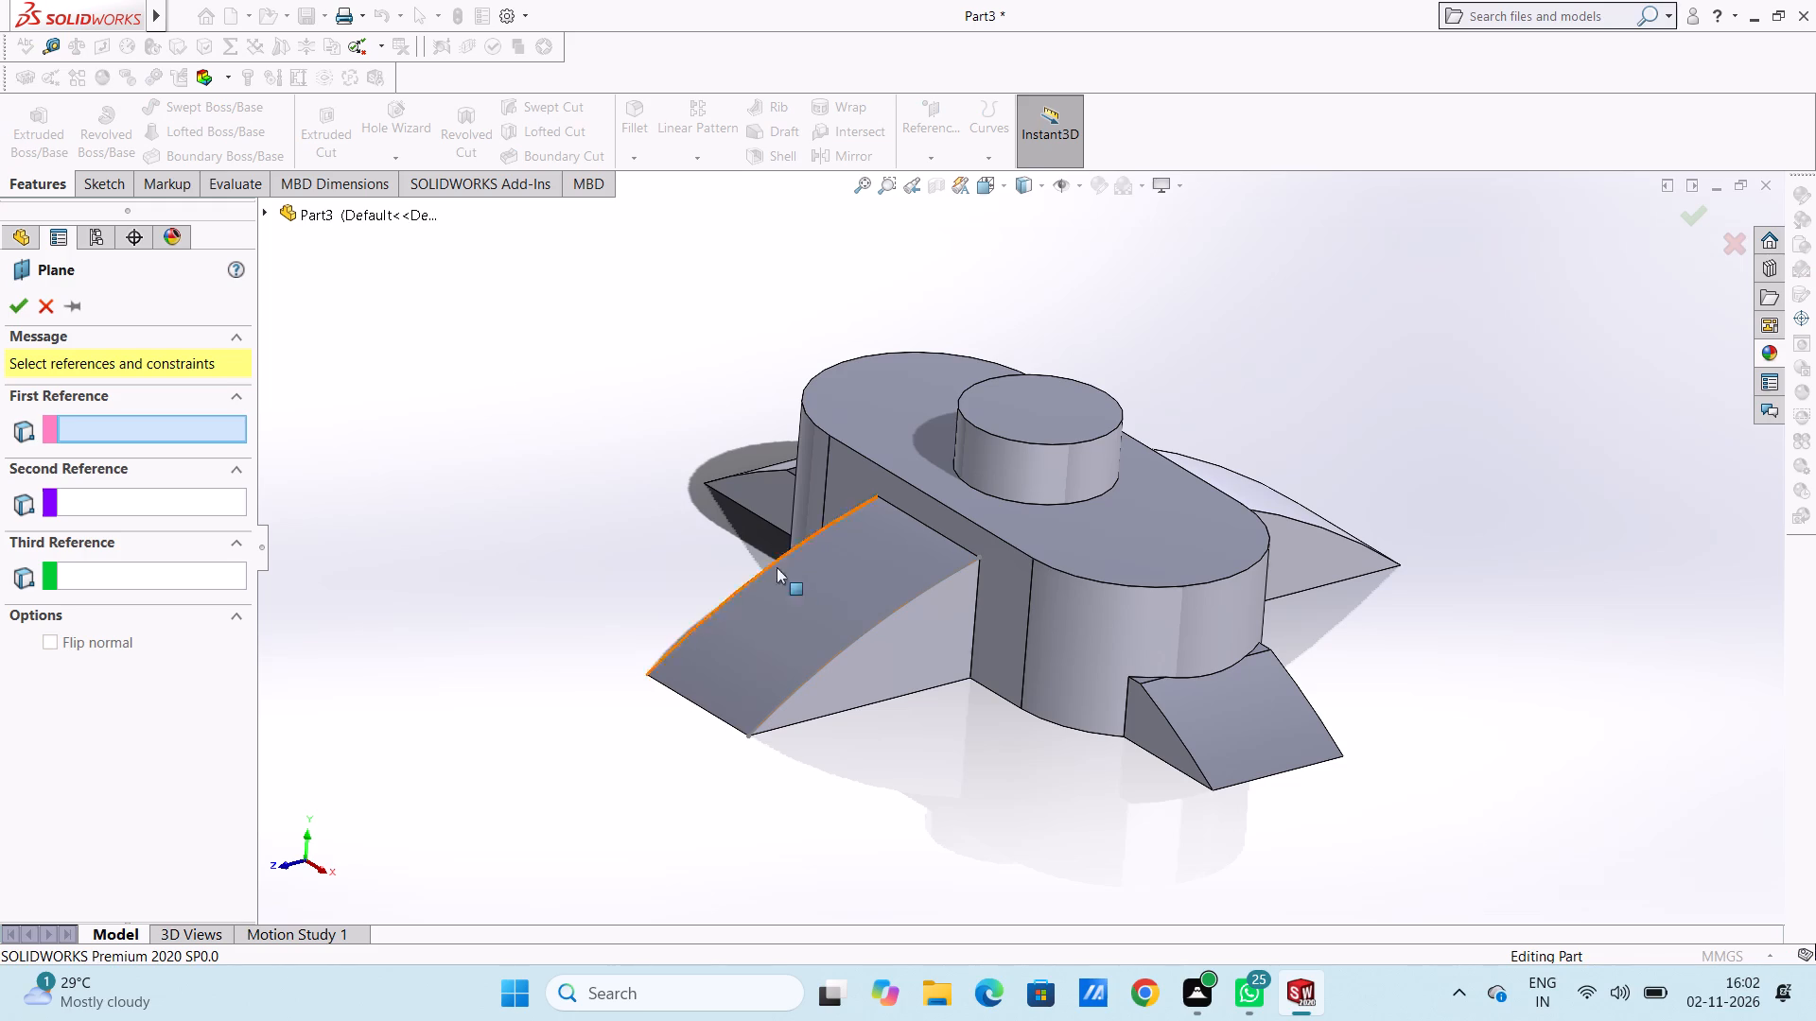
left_click(867, 627)
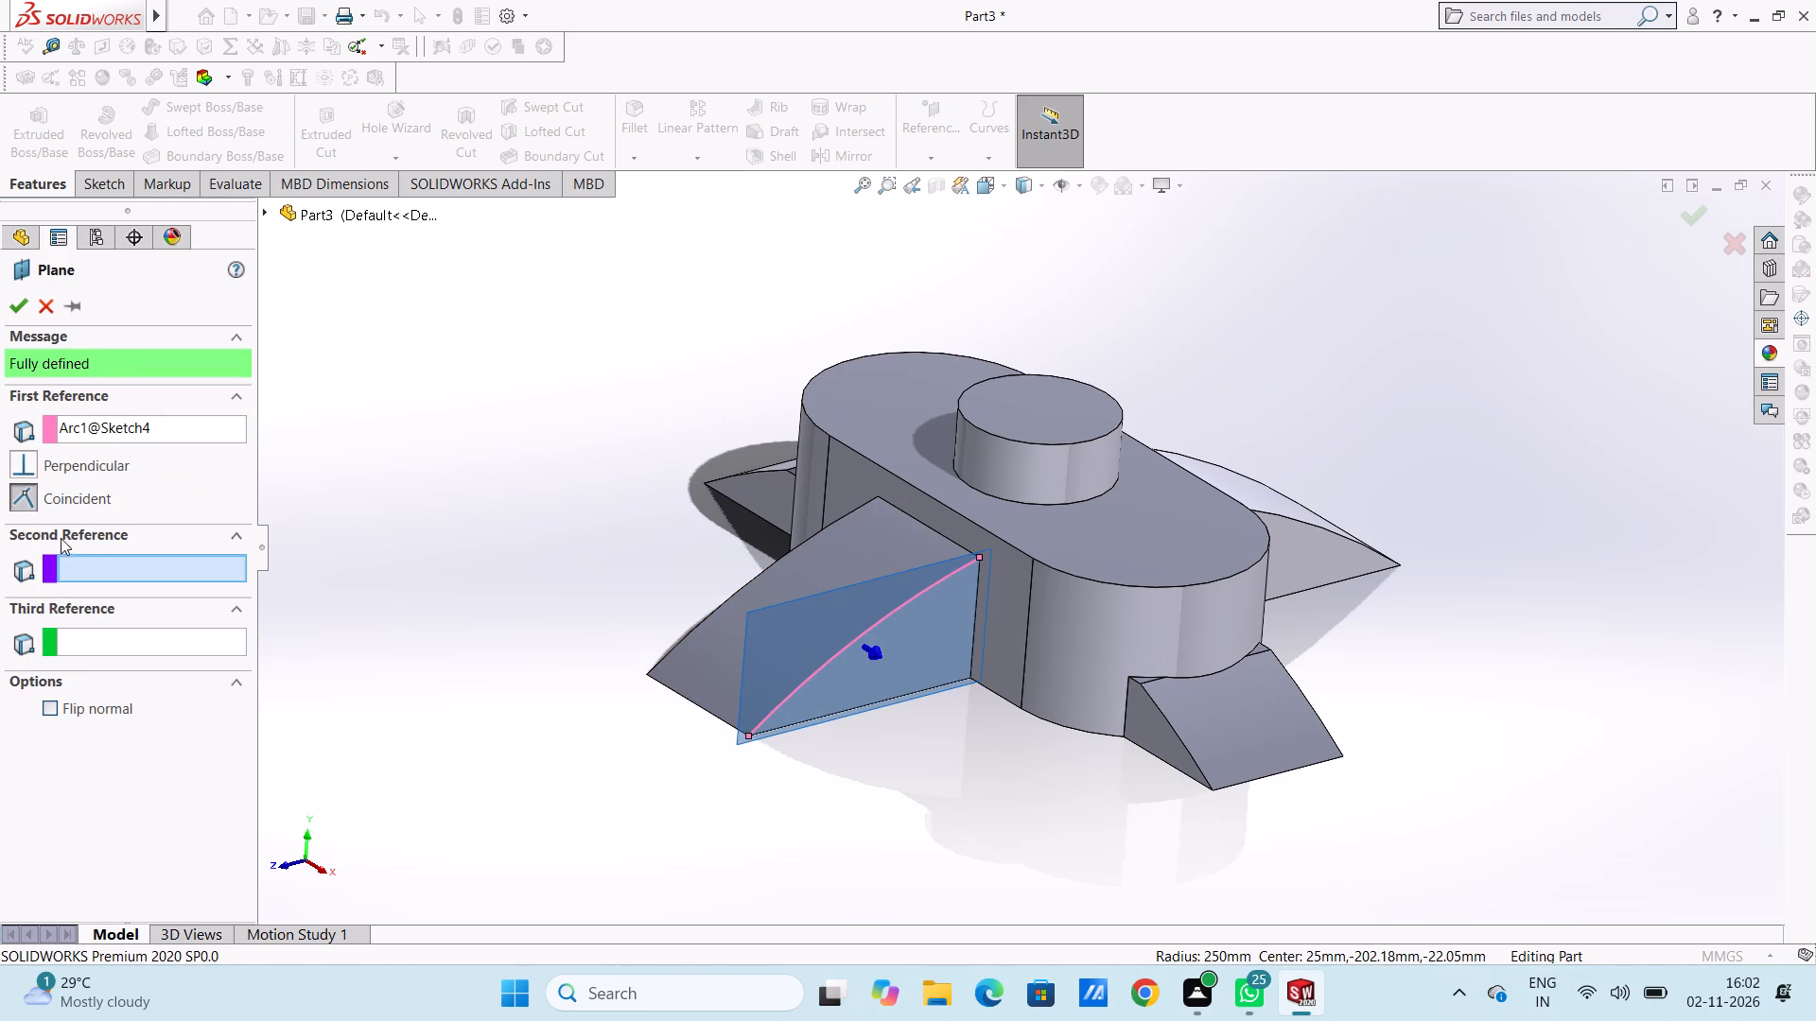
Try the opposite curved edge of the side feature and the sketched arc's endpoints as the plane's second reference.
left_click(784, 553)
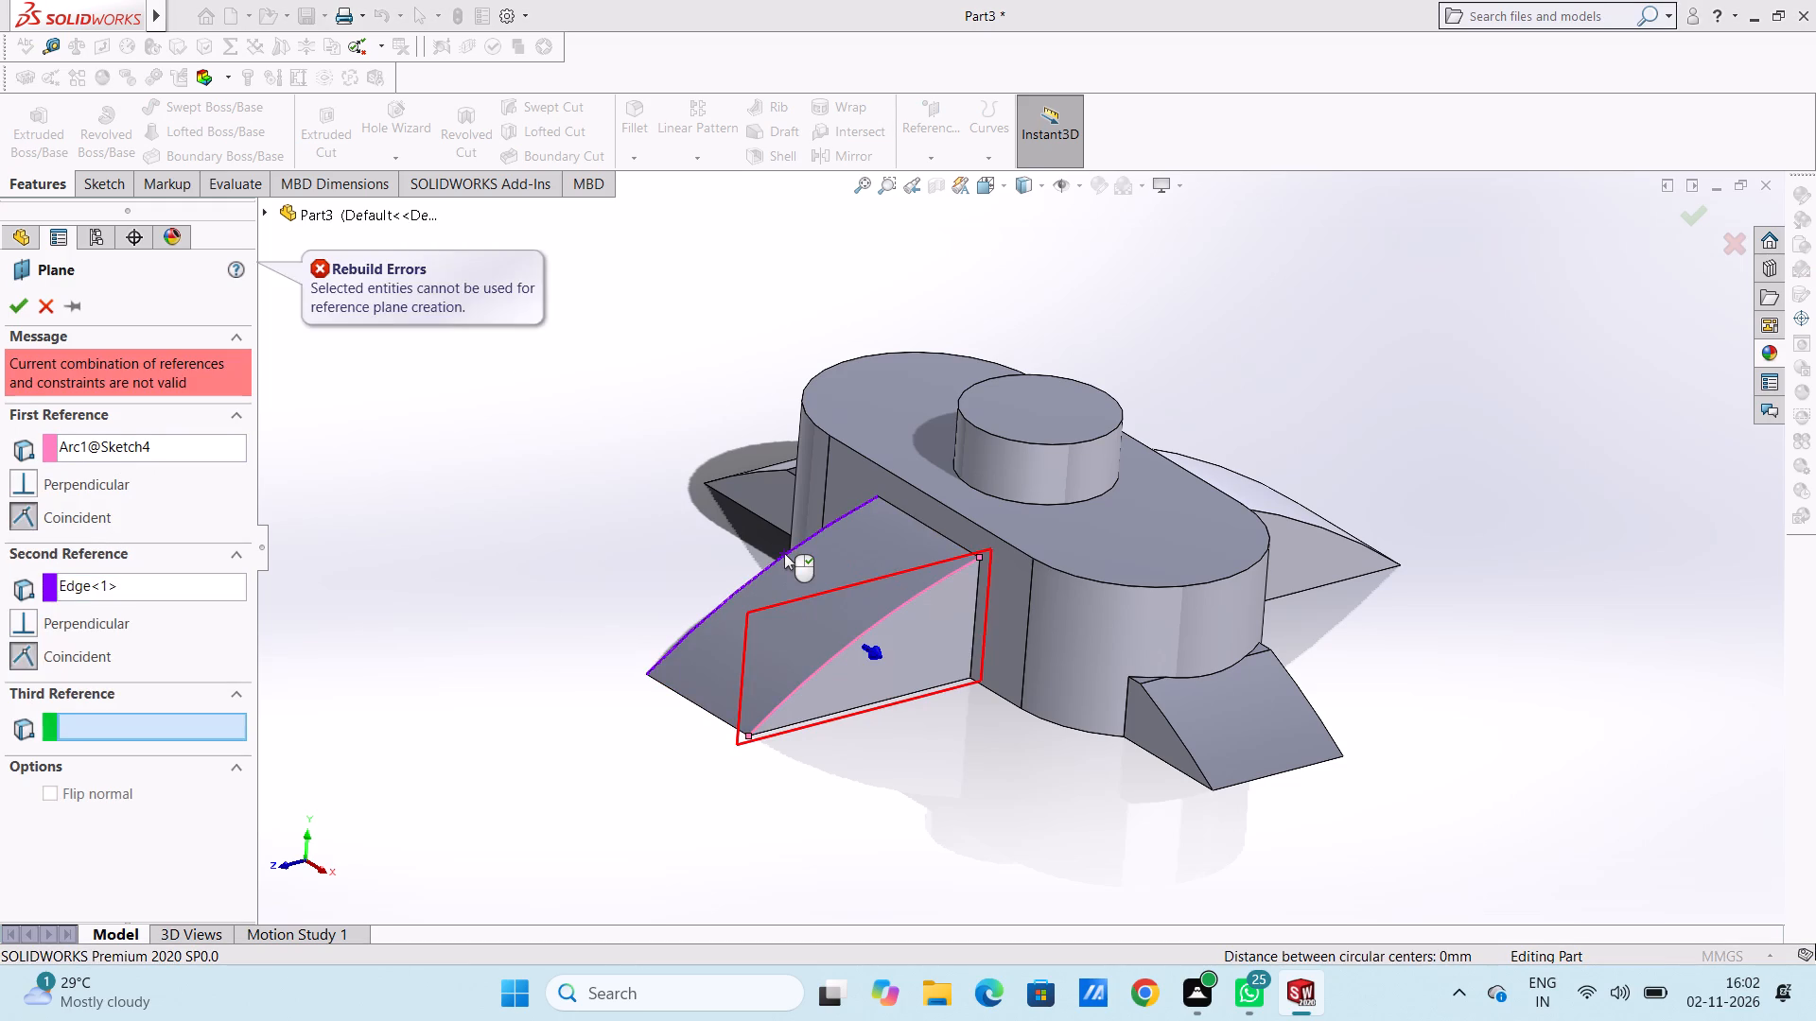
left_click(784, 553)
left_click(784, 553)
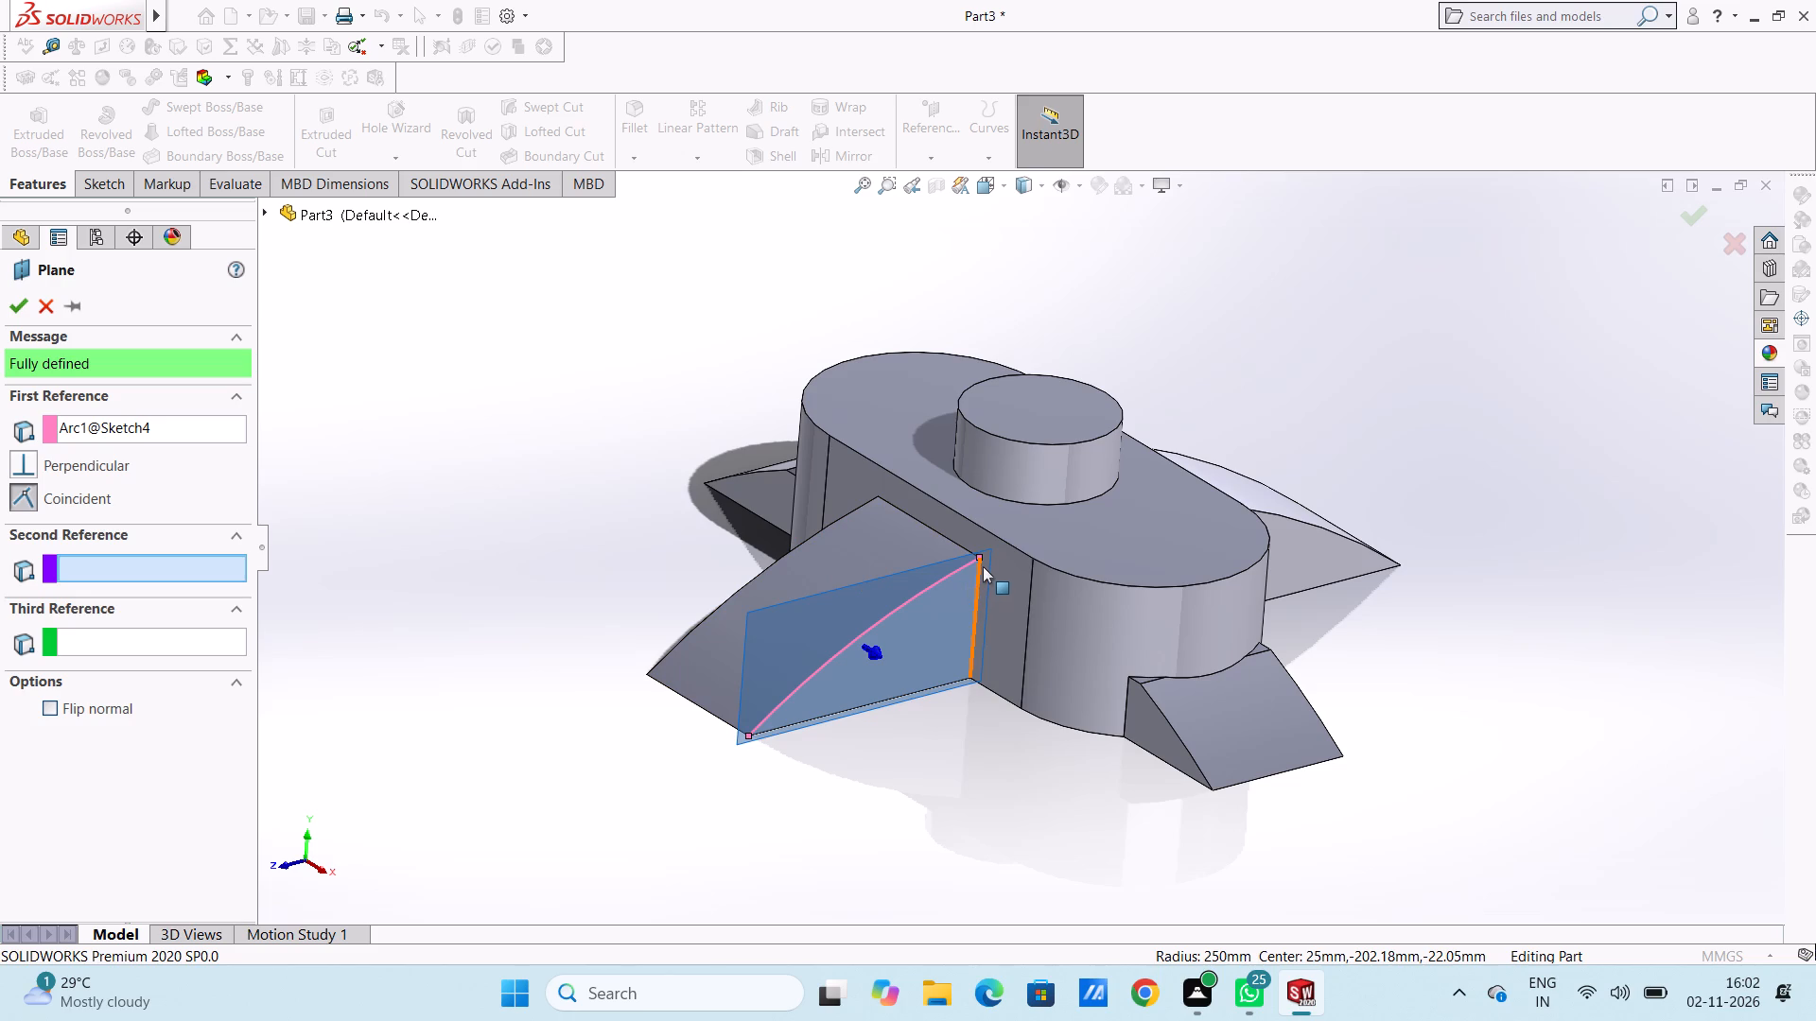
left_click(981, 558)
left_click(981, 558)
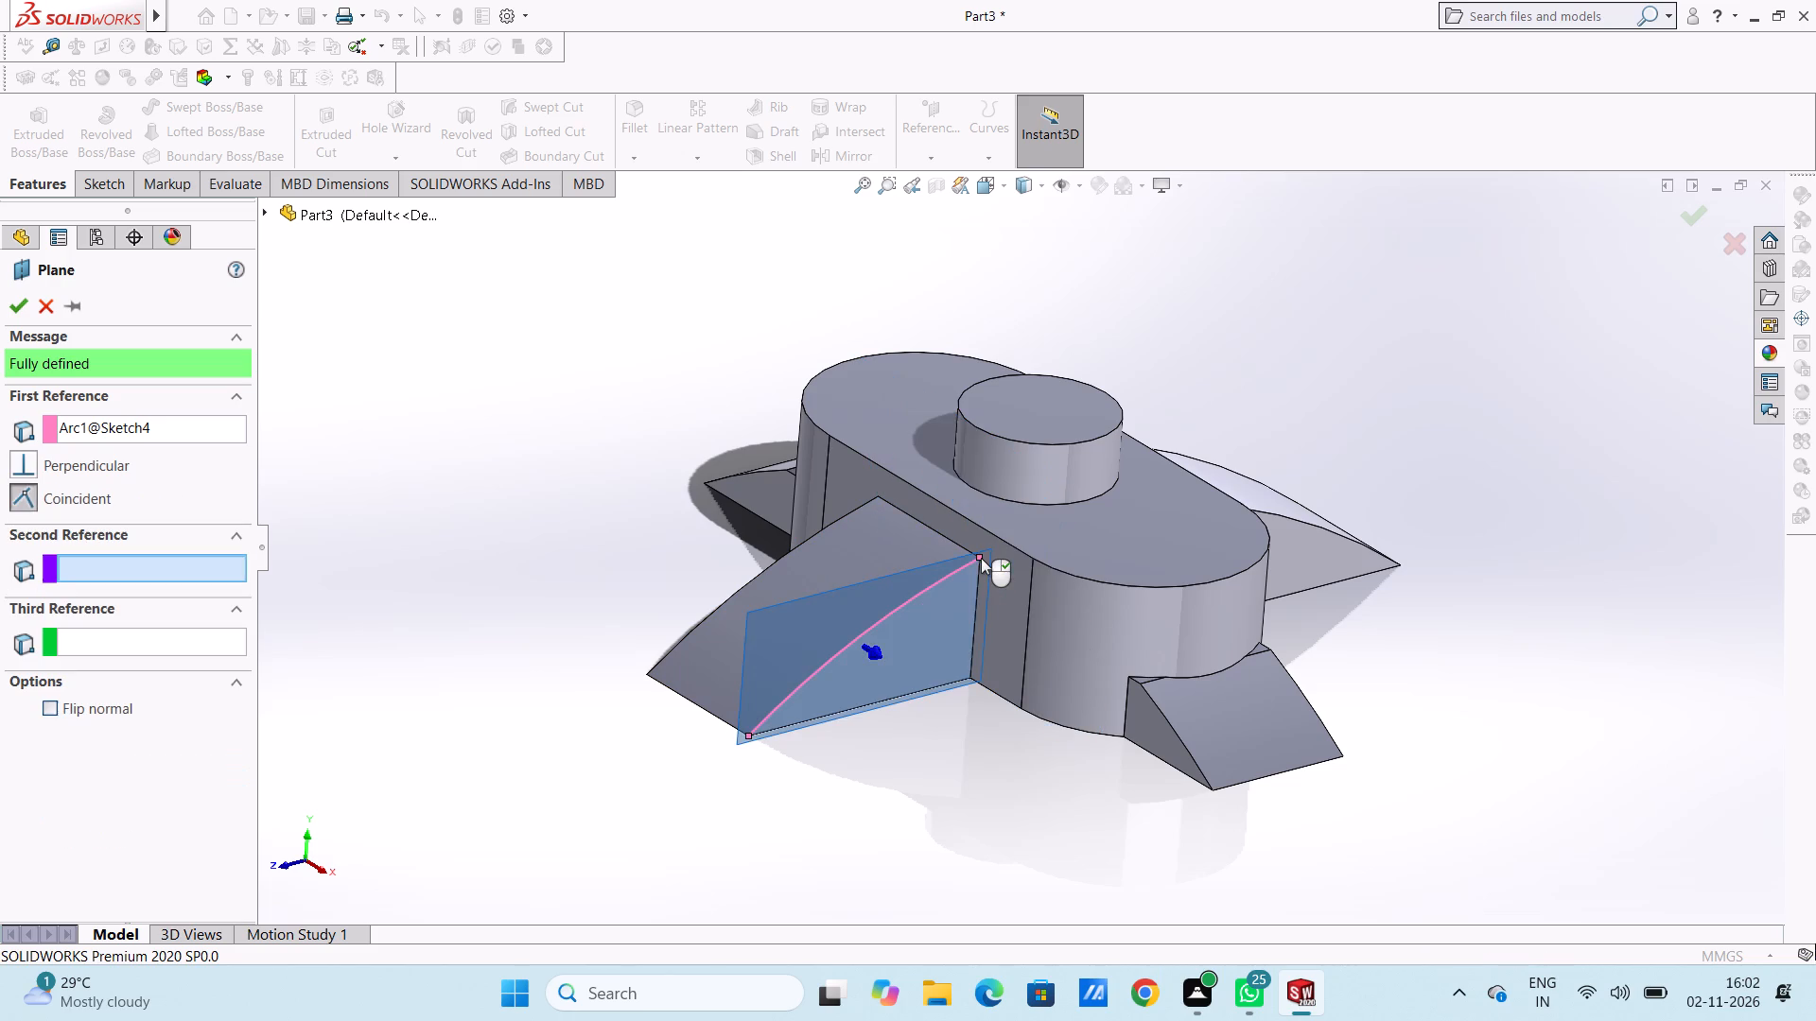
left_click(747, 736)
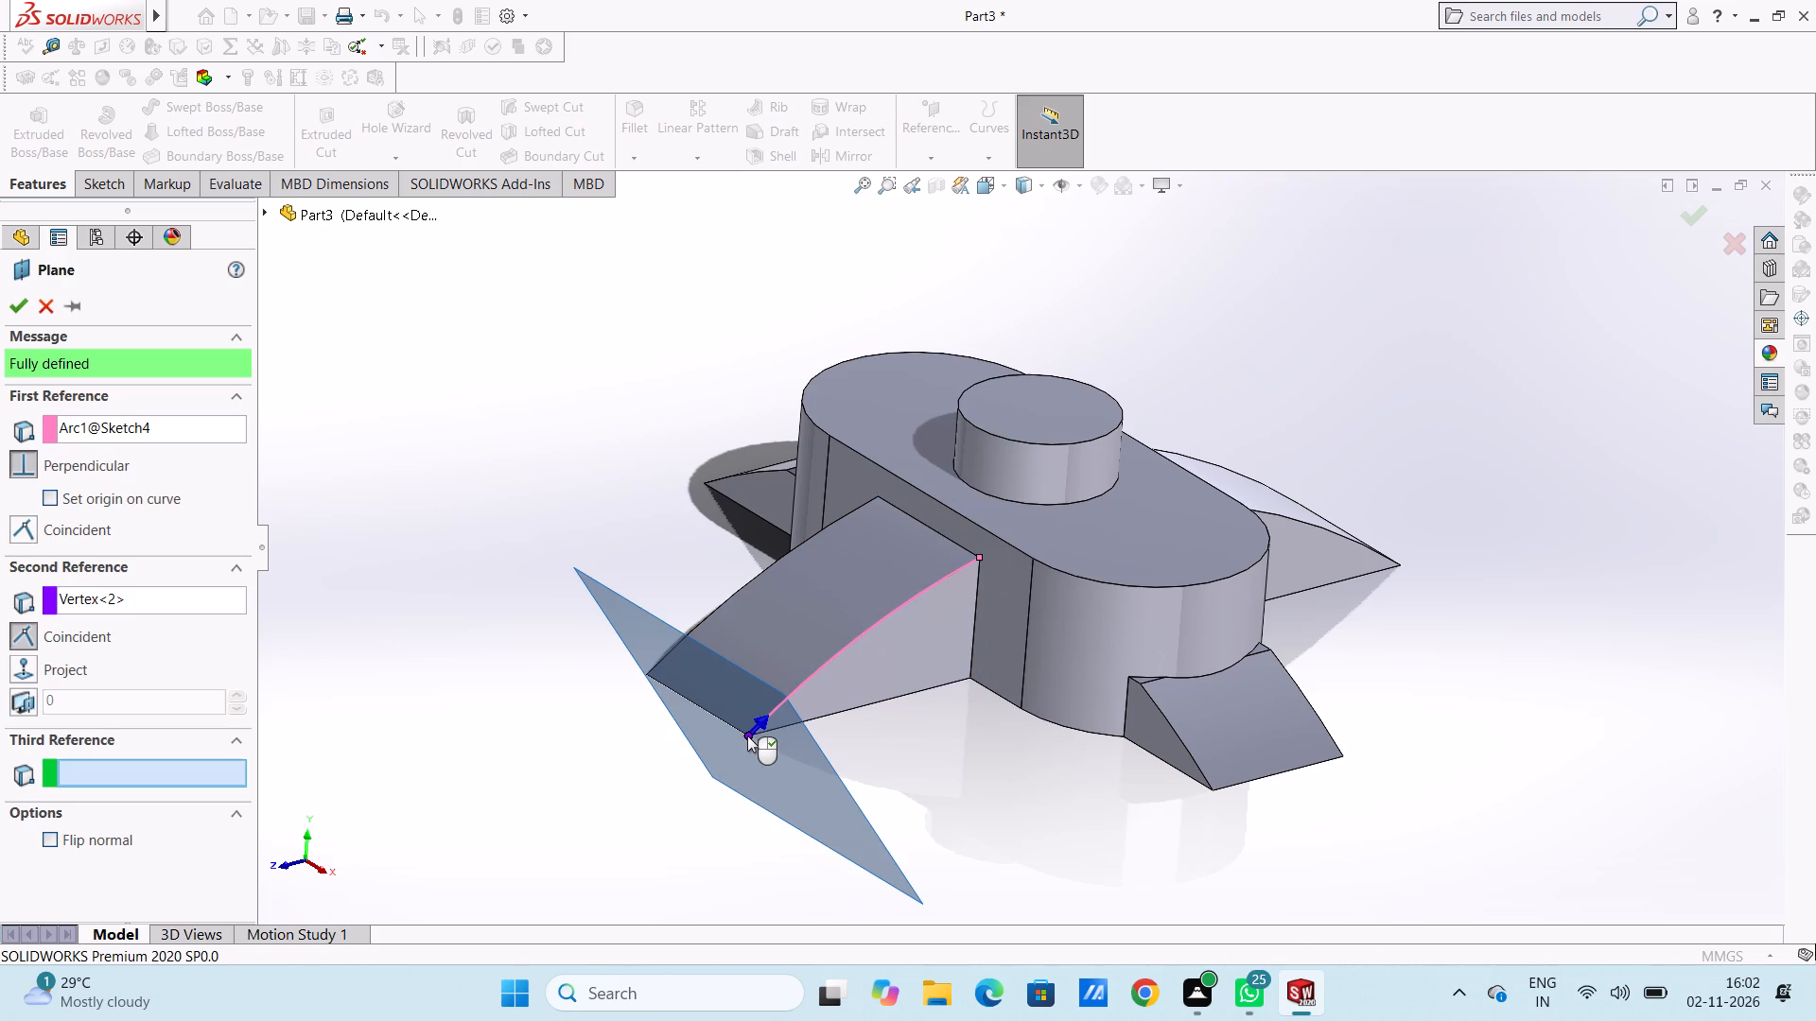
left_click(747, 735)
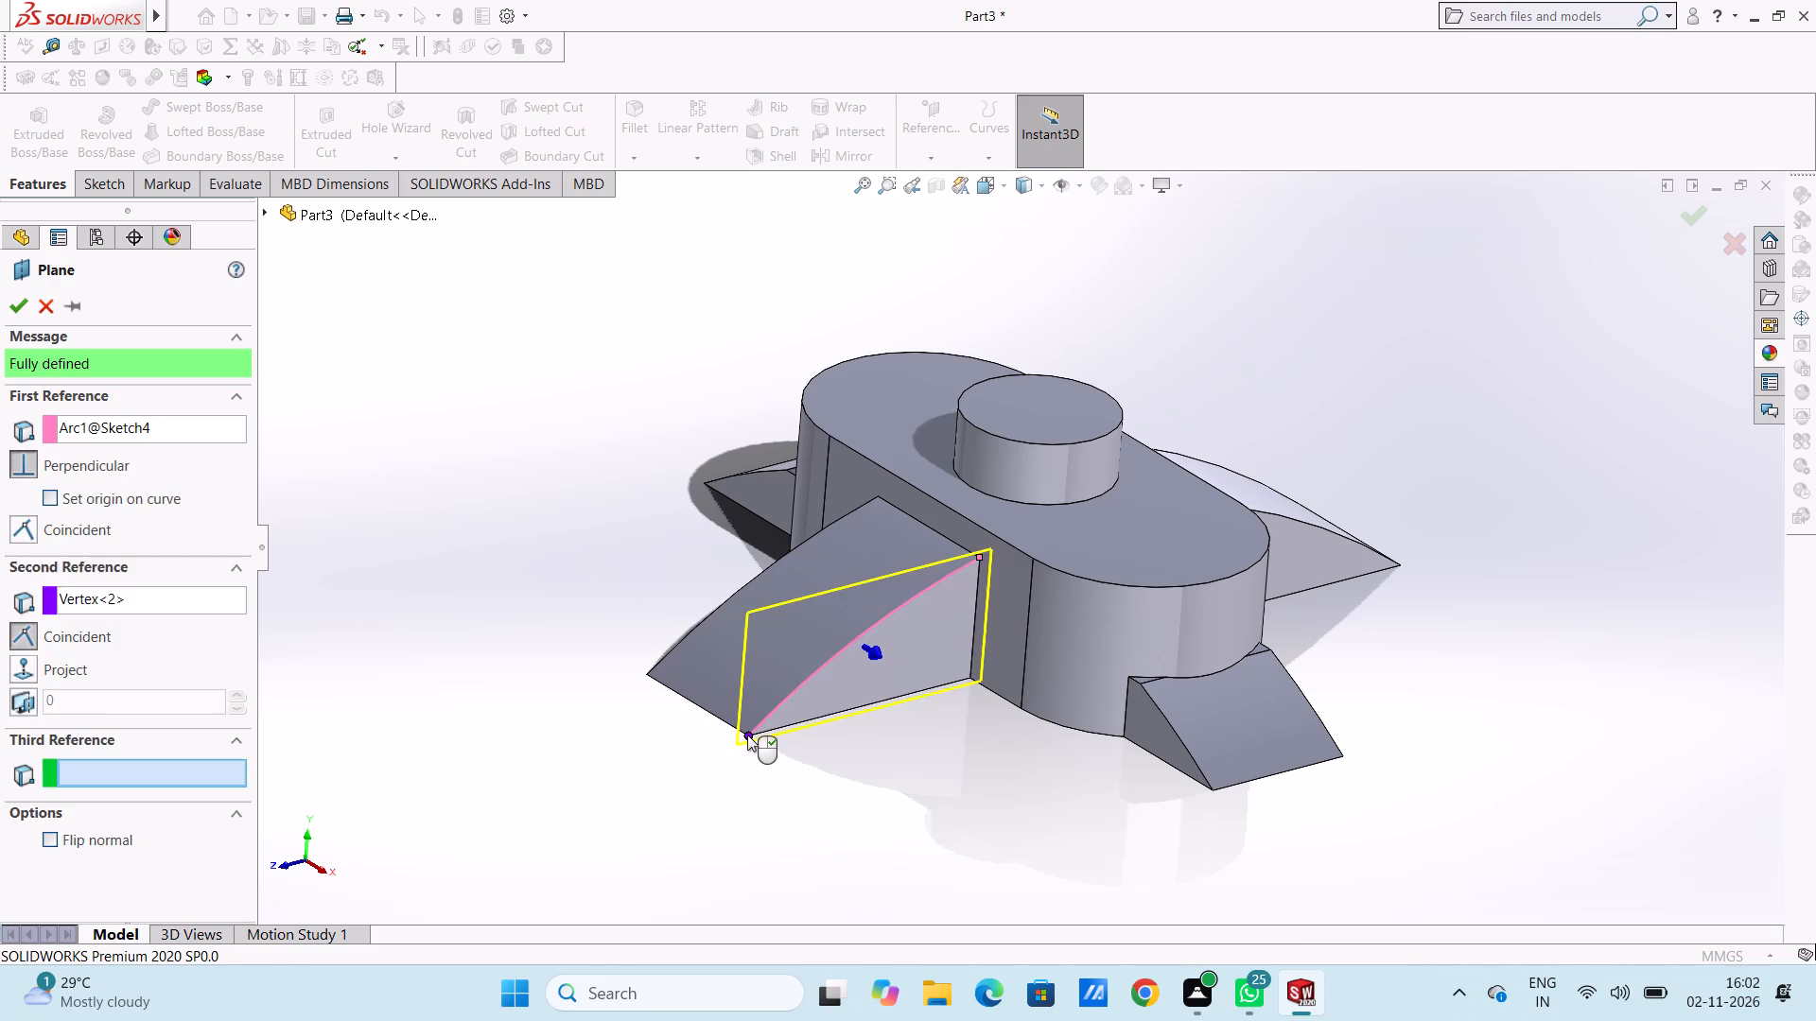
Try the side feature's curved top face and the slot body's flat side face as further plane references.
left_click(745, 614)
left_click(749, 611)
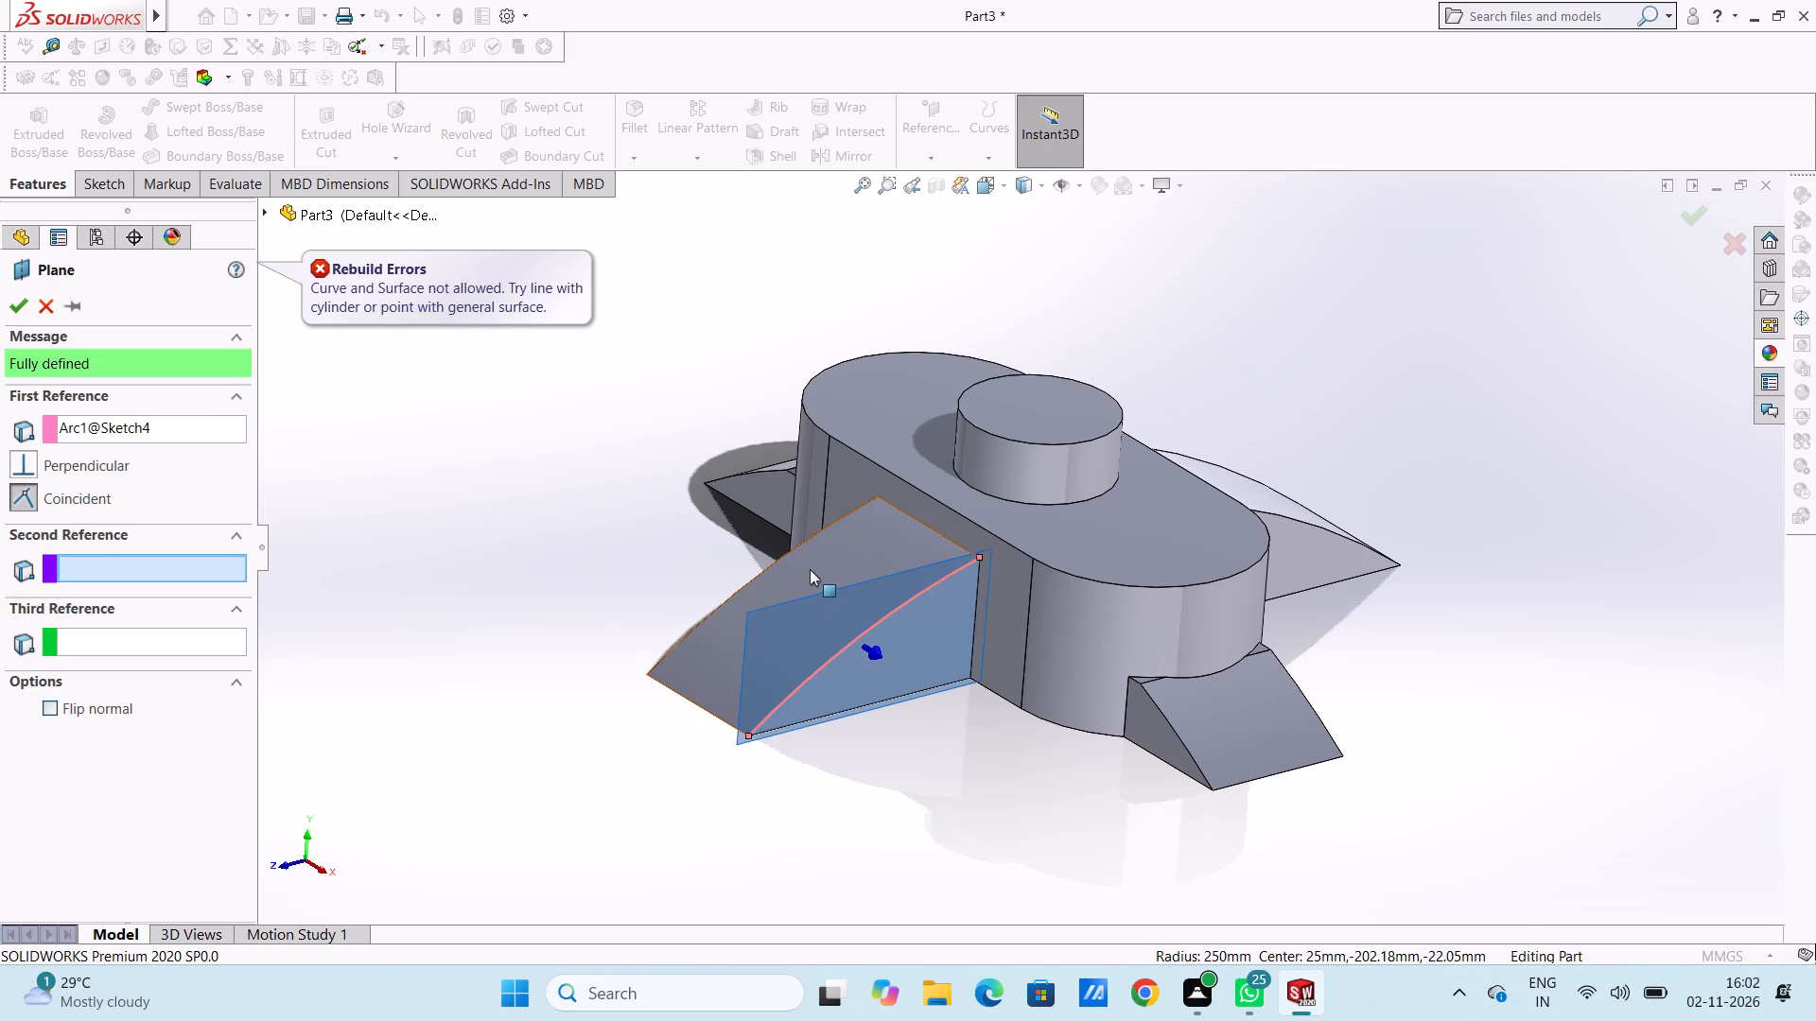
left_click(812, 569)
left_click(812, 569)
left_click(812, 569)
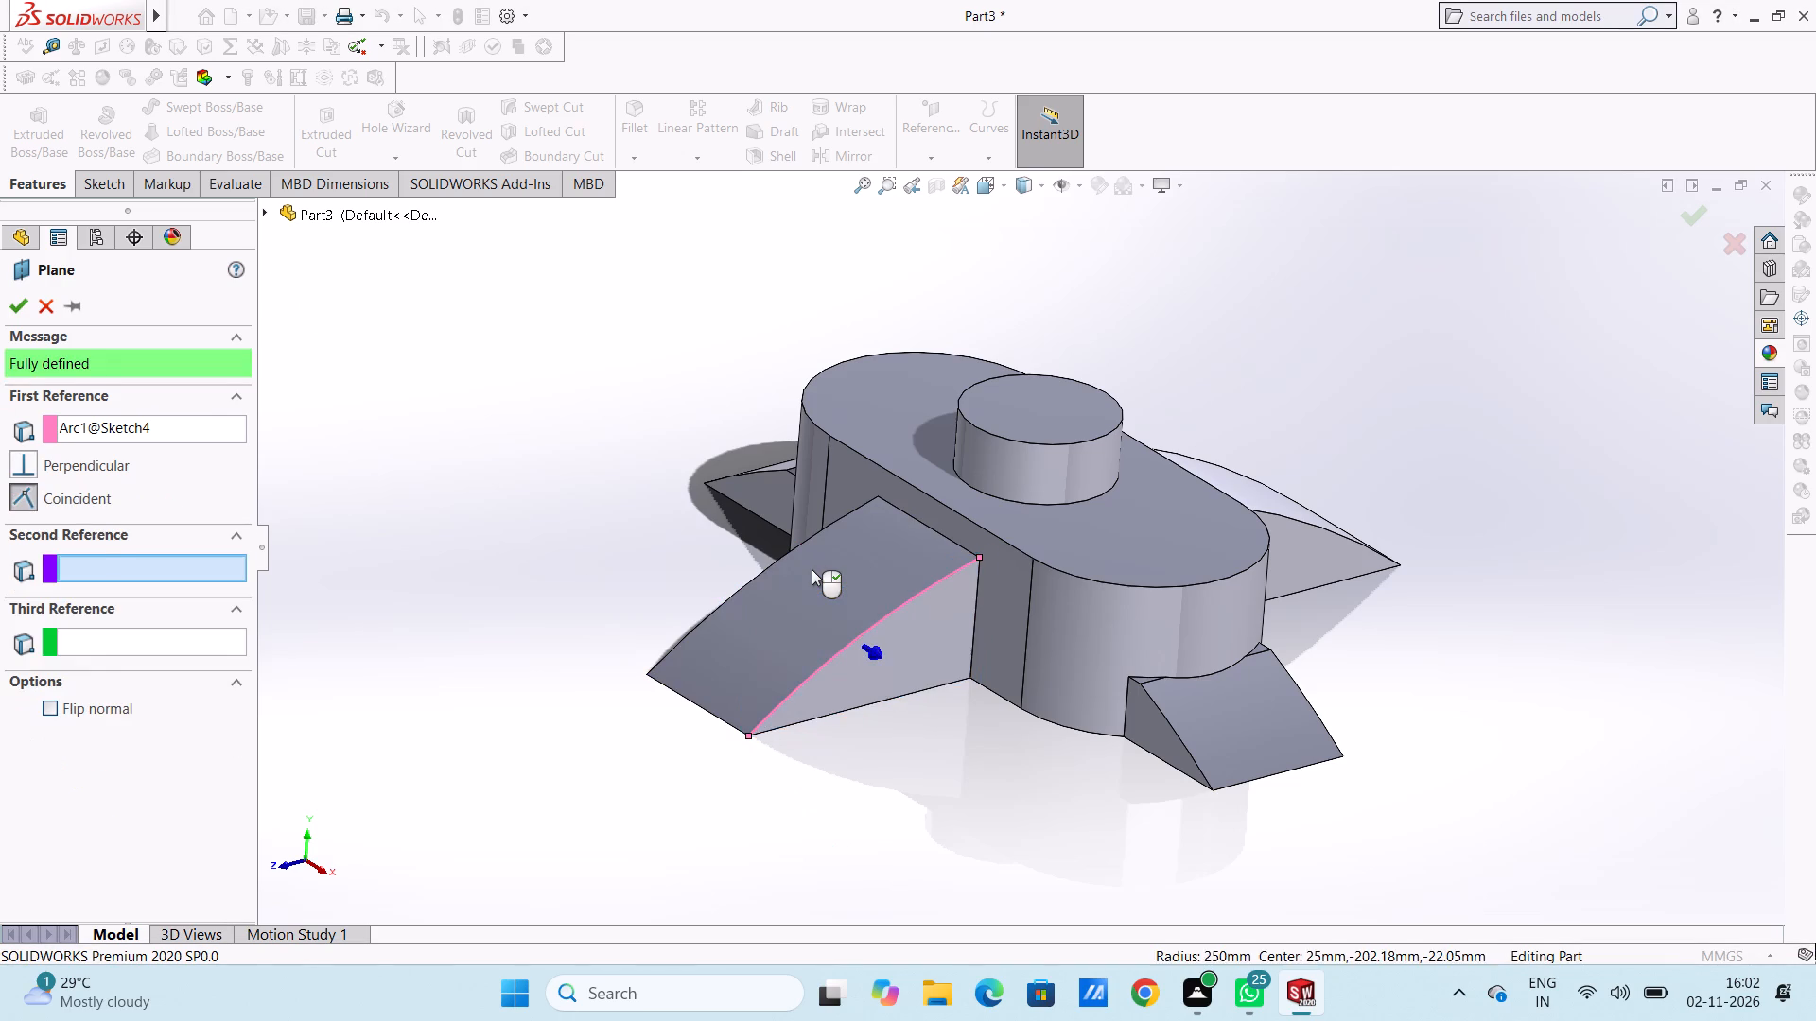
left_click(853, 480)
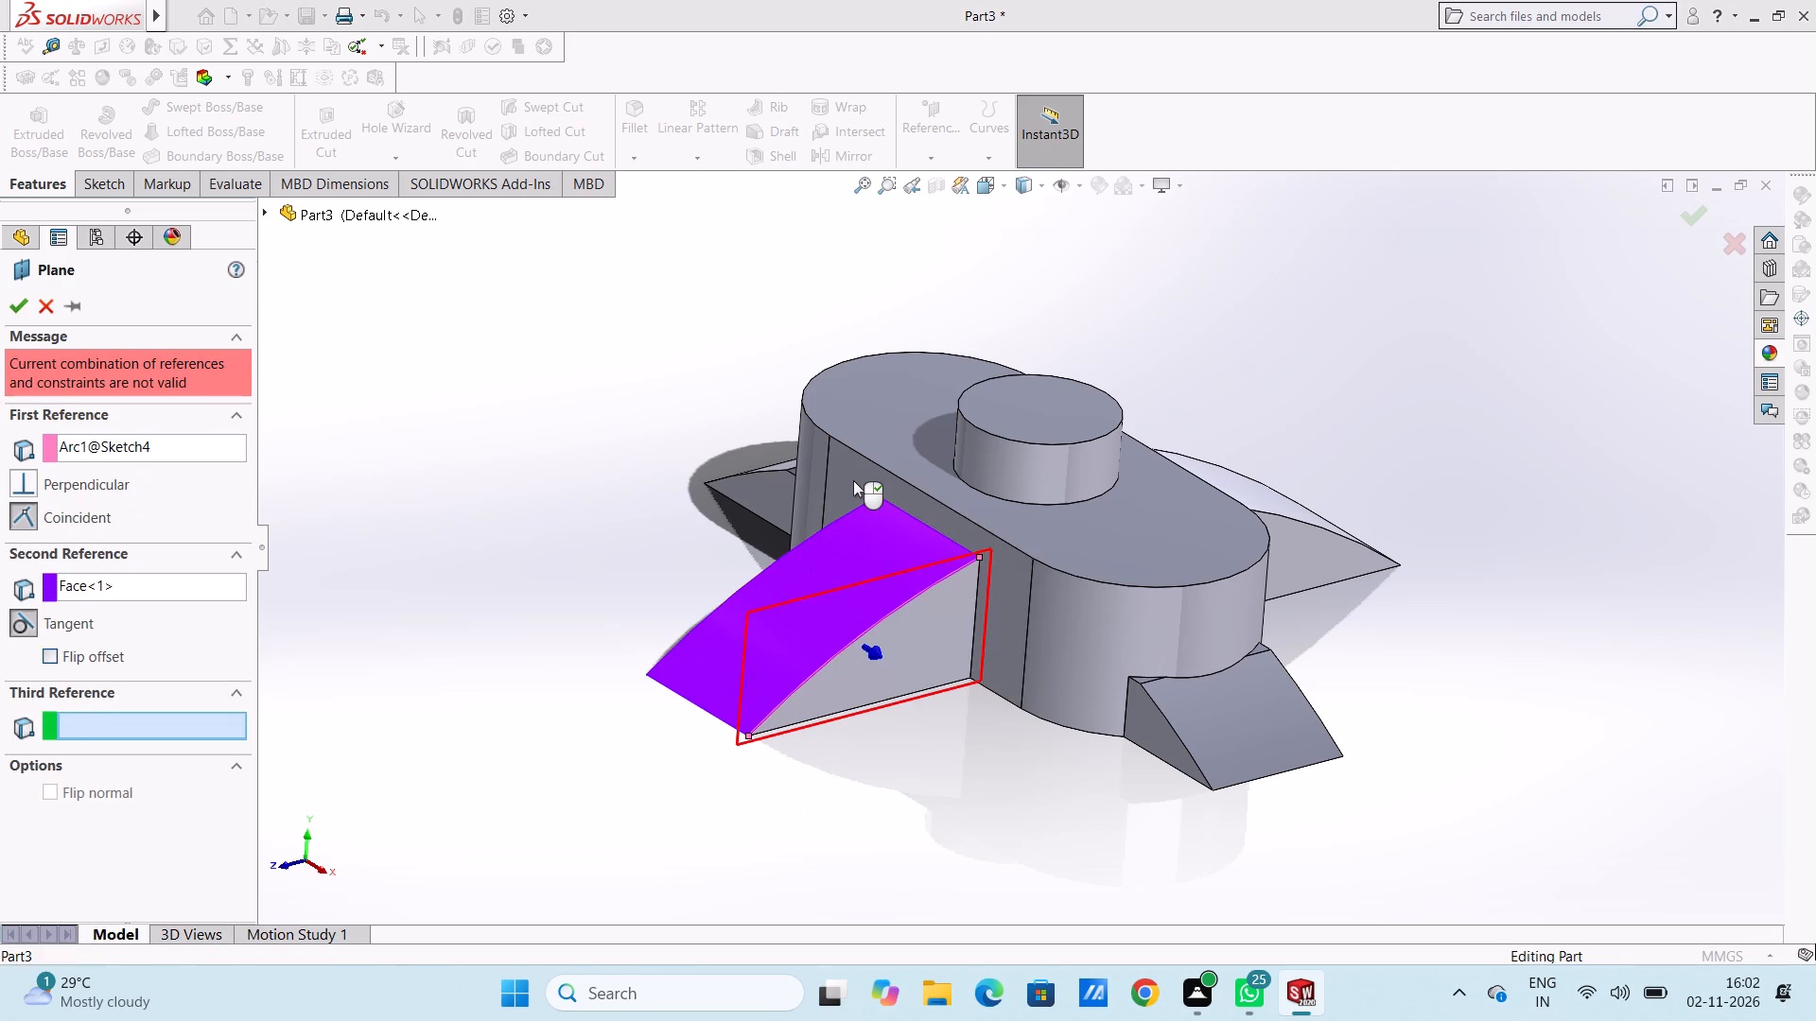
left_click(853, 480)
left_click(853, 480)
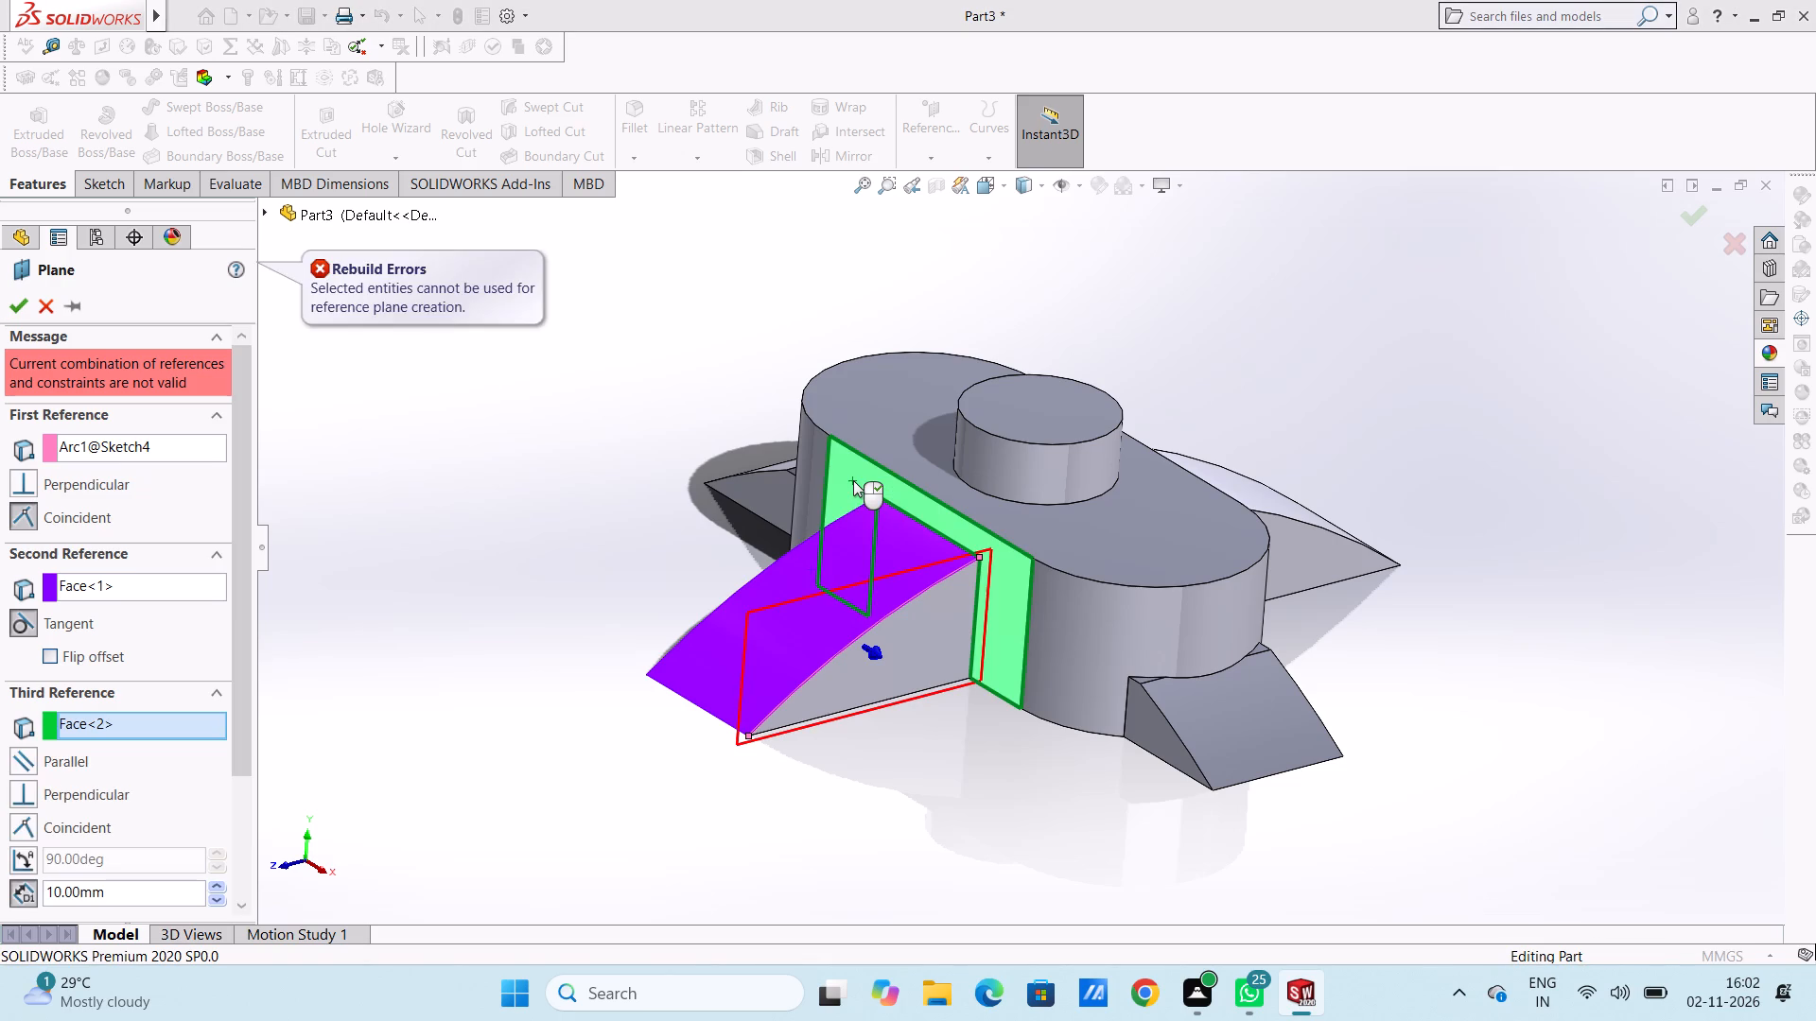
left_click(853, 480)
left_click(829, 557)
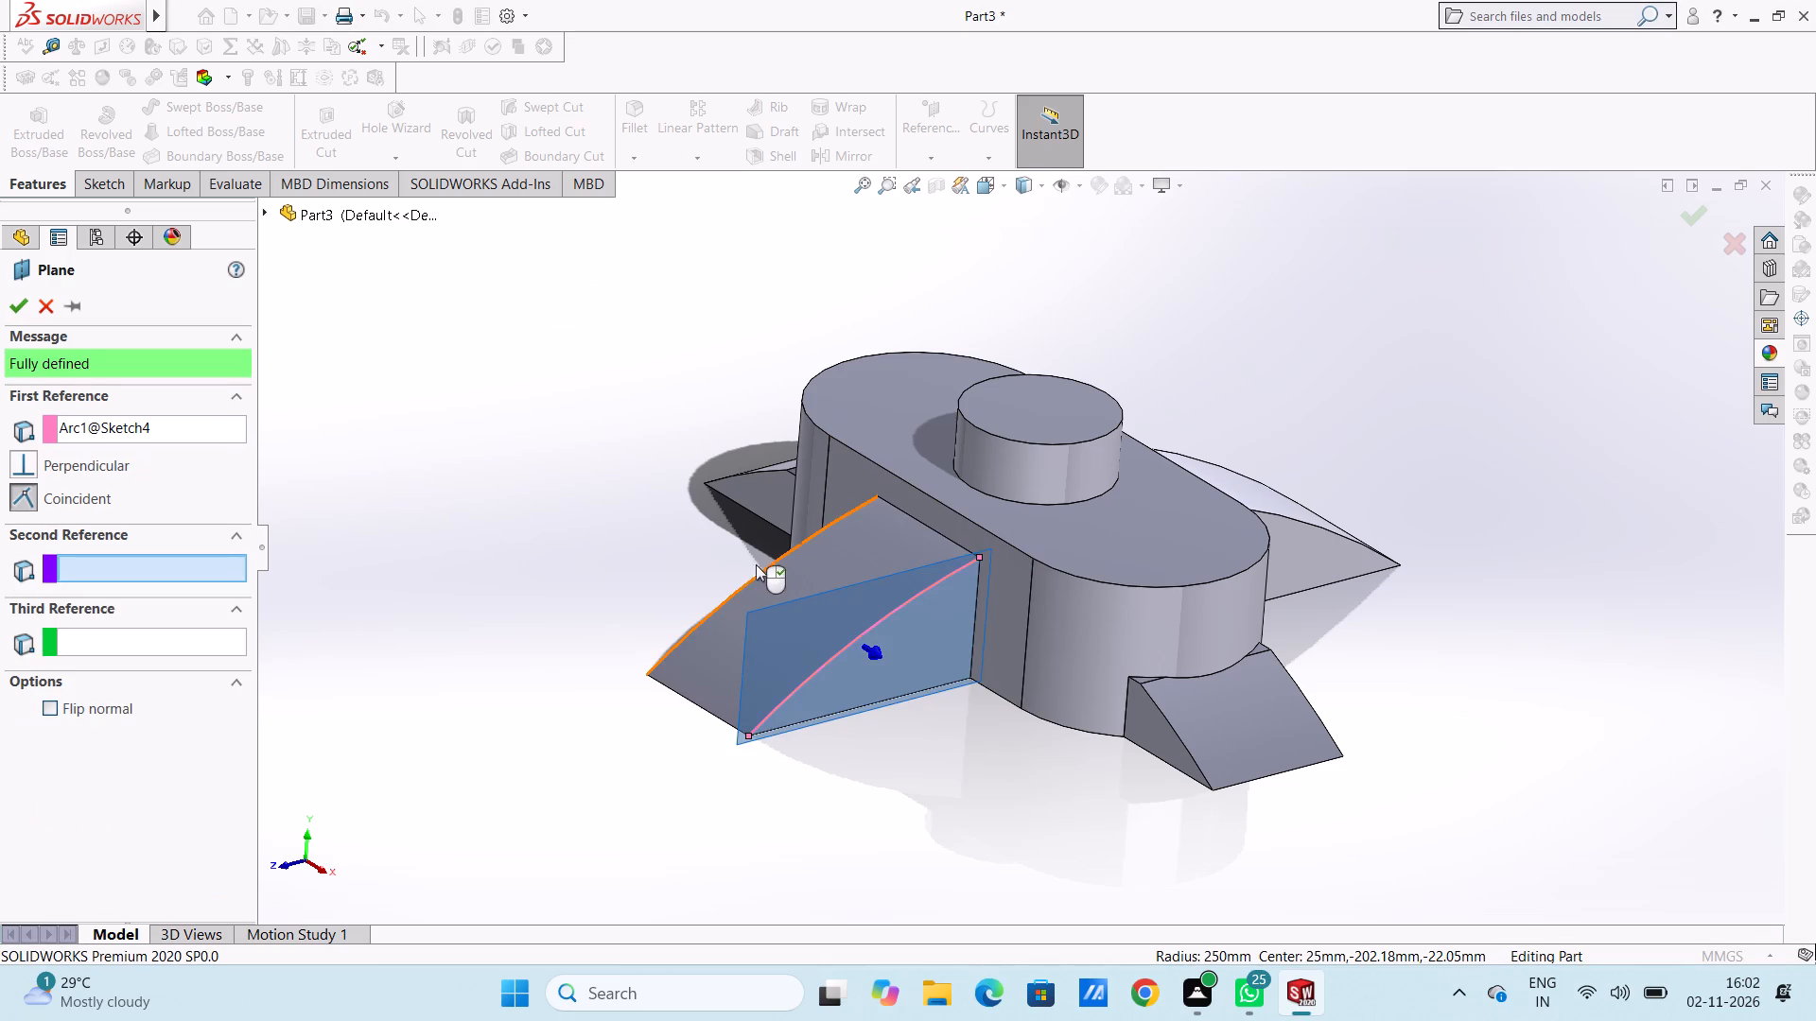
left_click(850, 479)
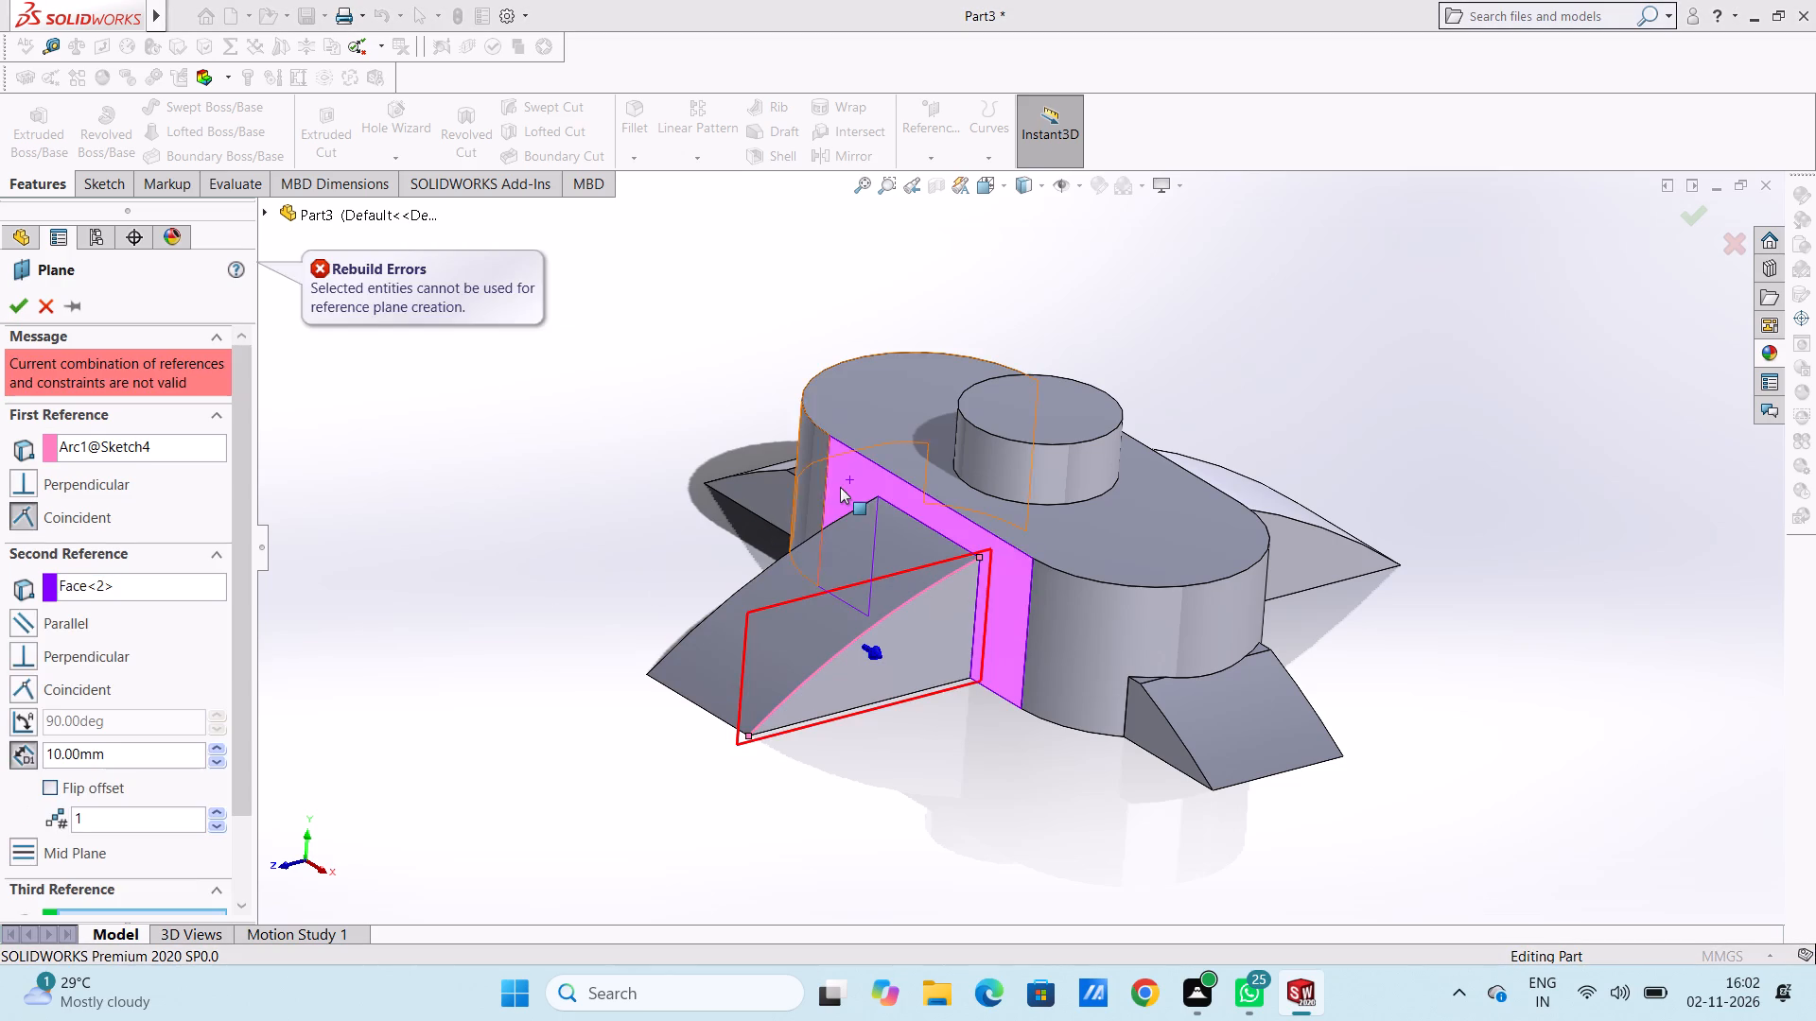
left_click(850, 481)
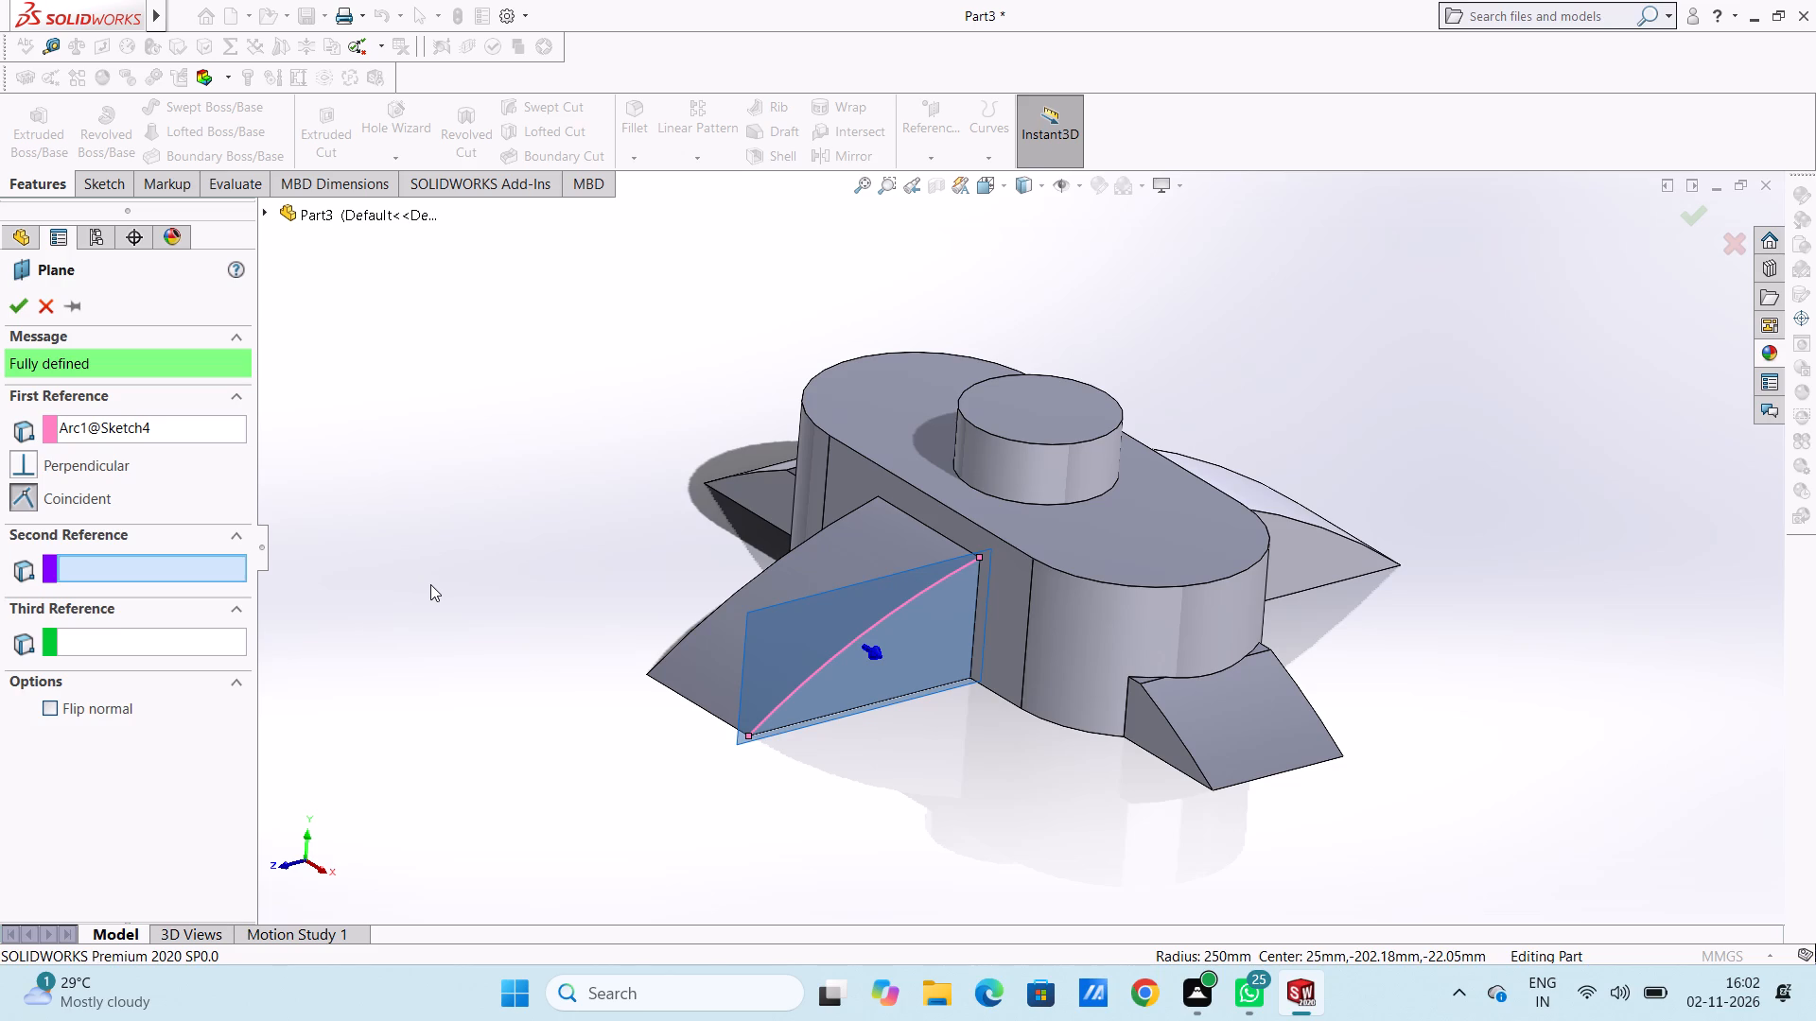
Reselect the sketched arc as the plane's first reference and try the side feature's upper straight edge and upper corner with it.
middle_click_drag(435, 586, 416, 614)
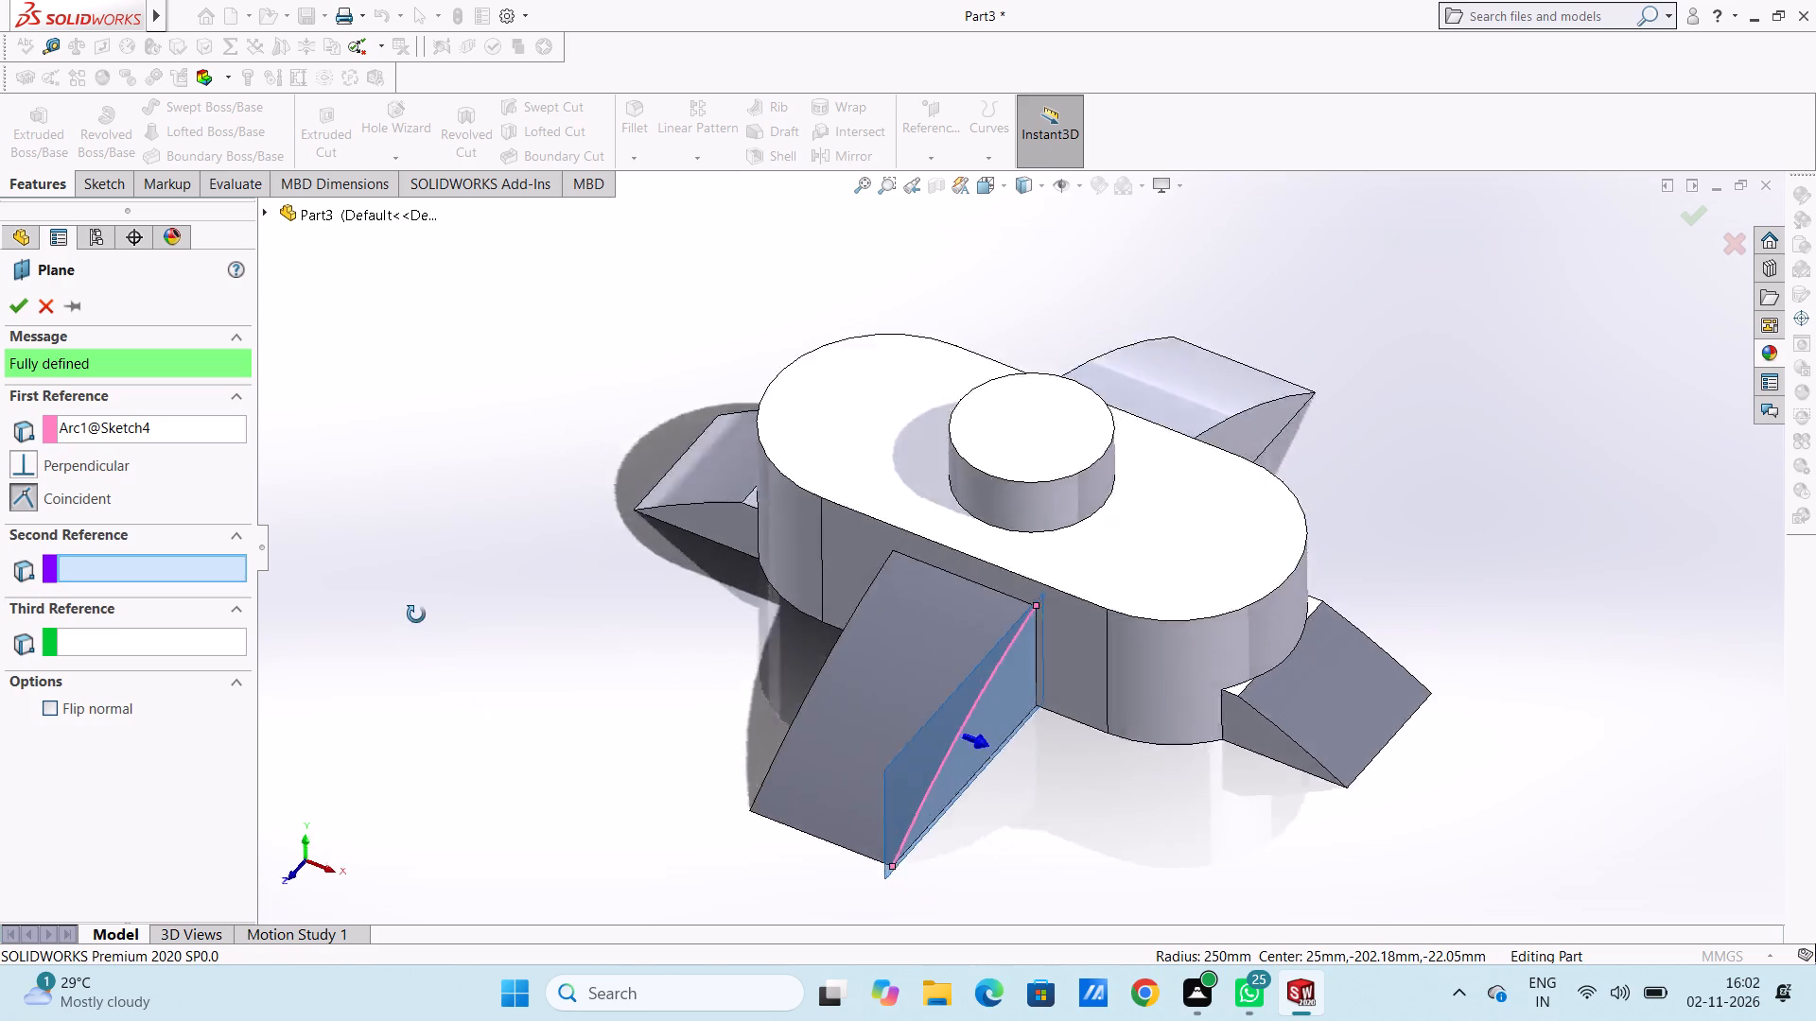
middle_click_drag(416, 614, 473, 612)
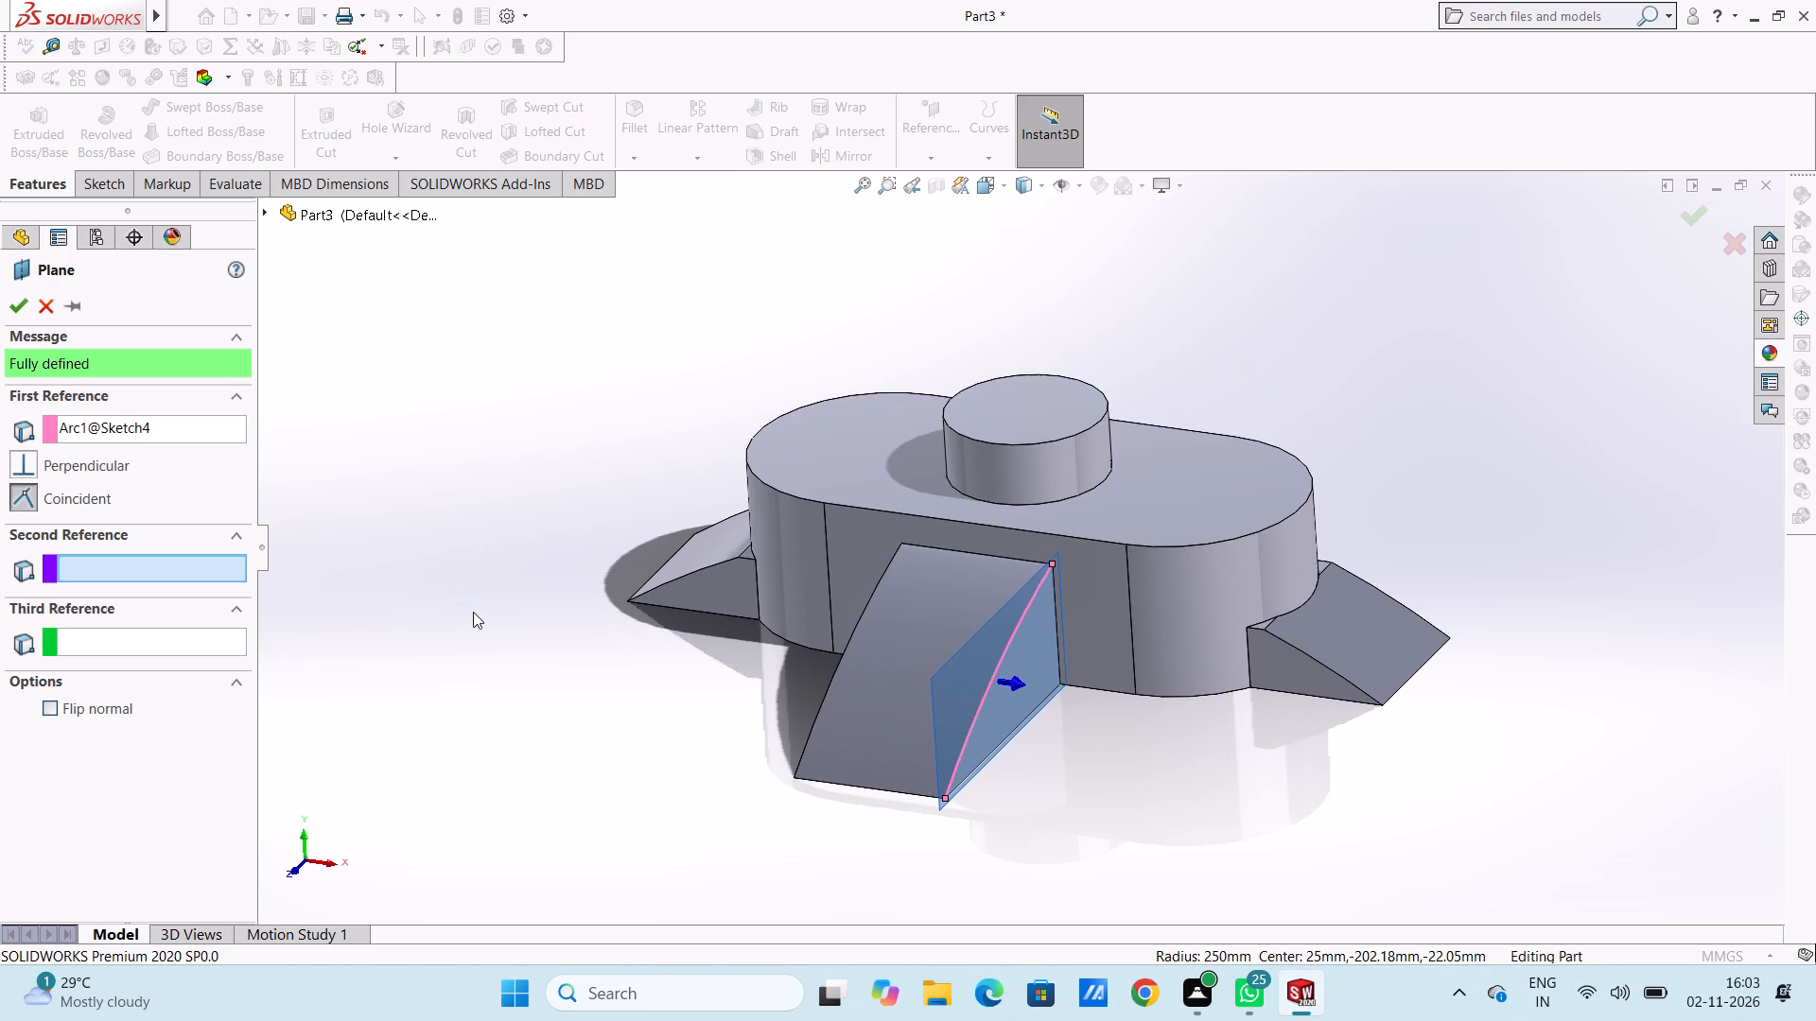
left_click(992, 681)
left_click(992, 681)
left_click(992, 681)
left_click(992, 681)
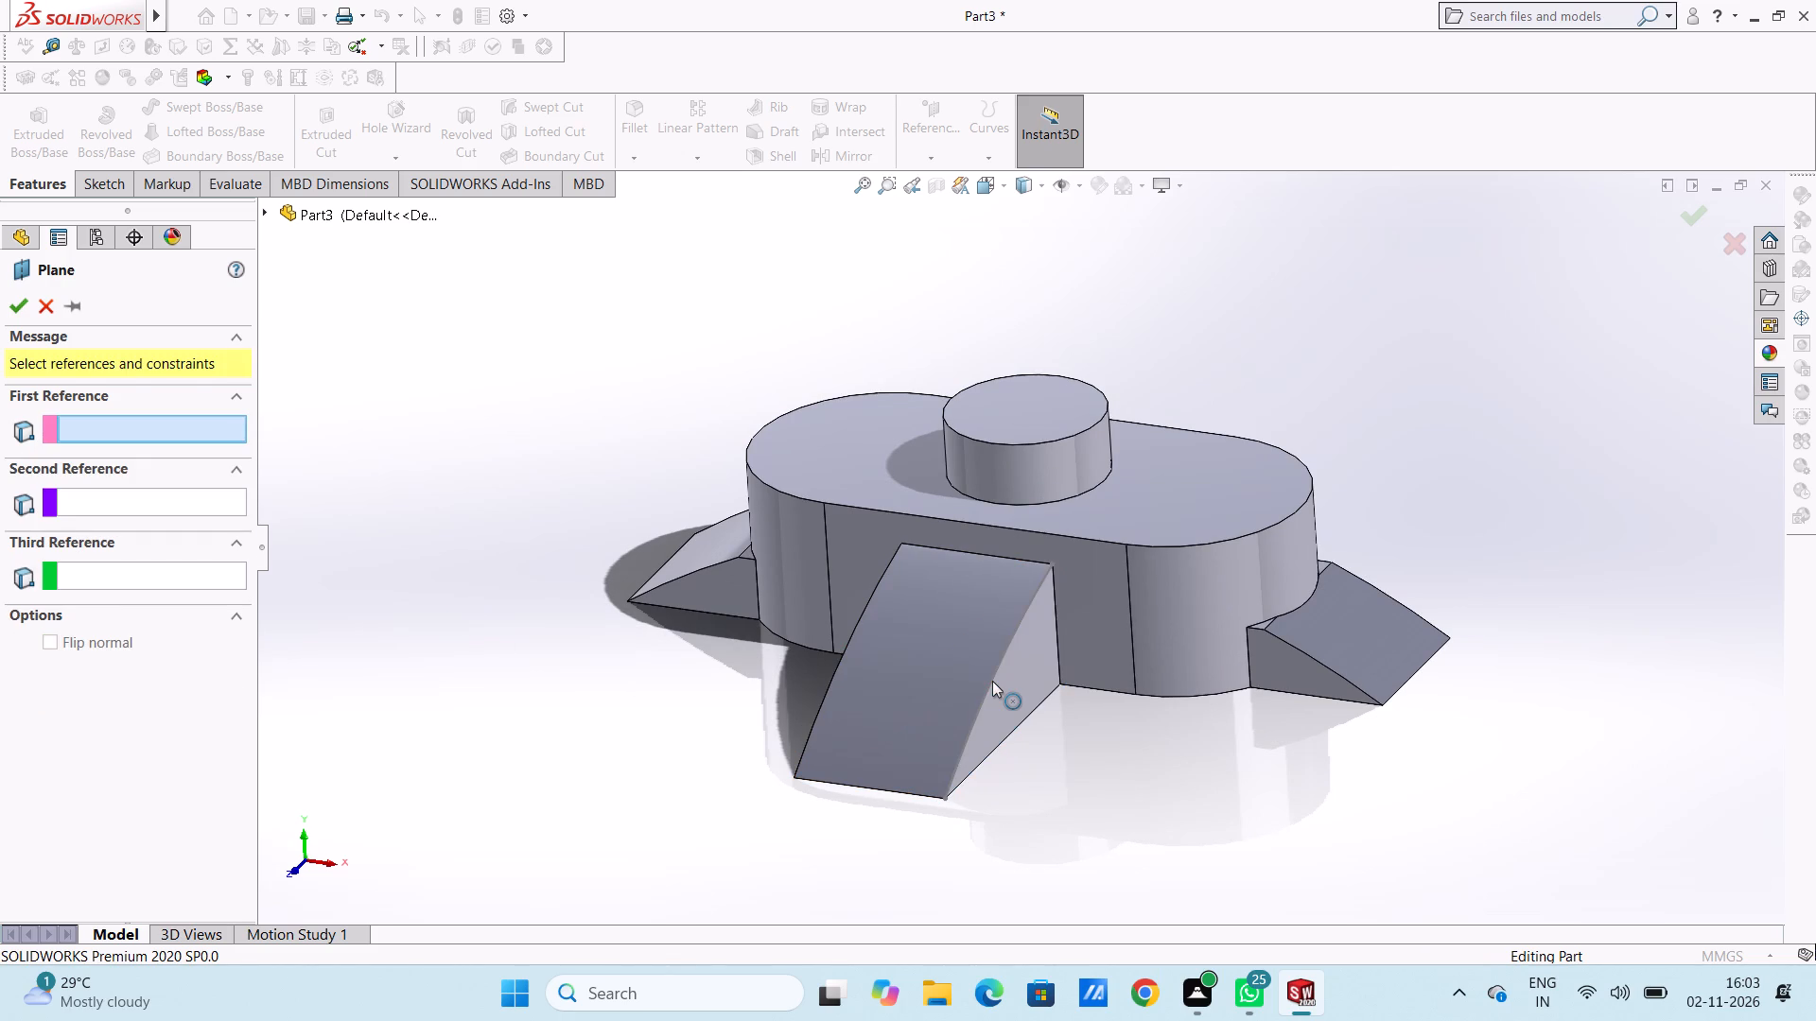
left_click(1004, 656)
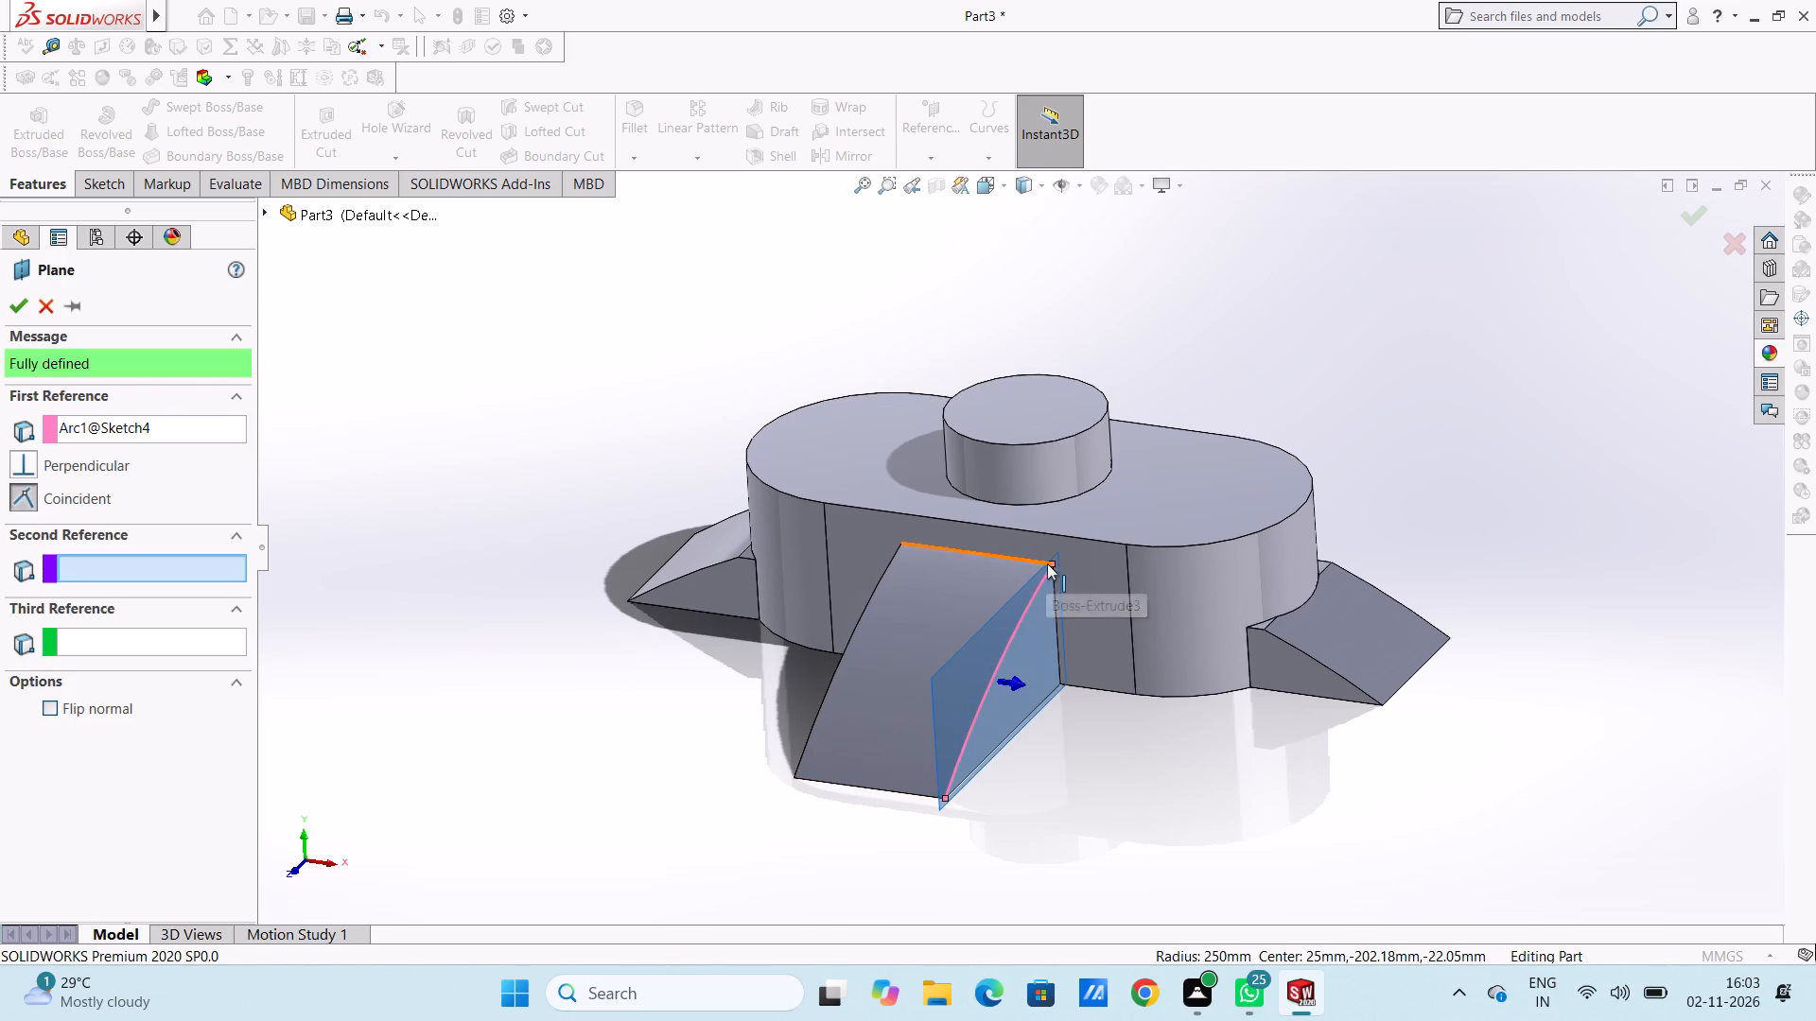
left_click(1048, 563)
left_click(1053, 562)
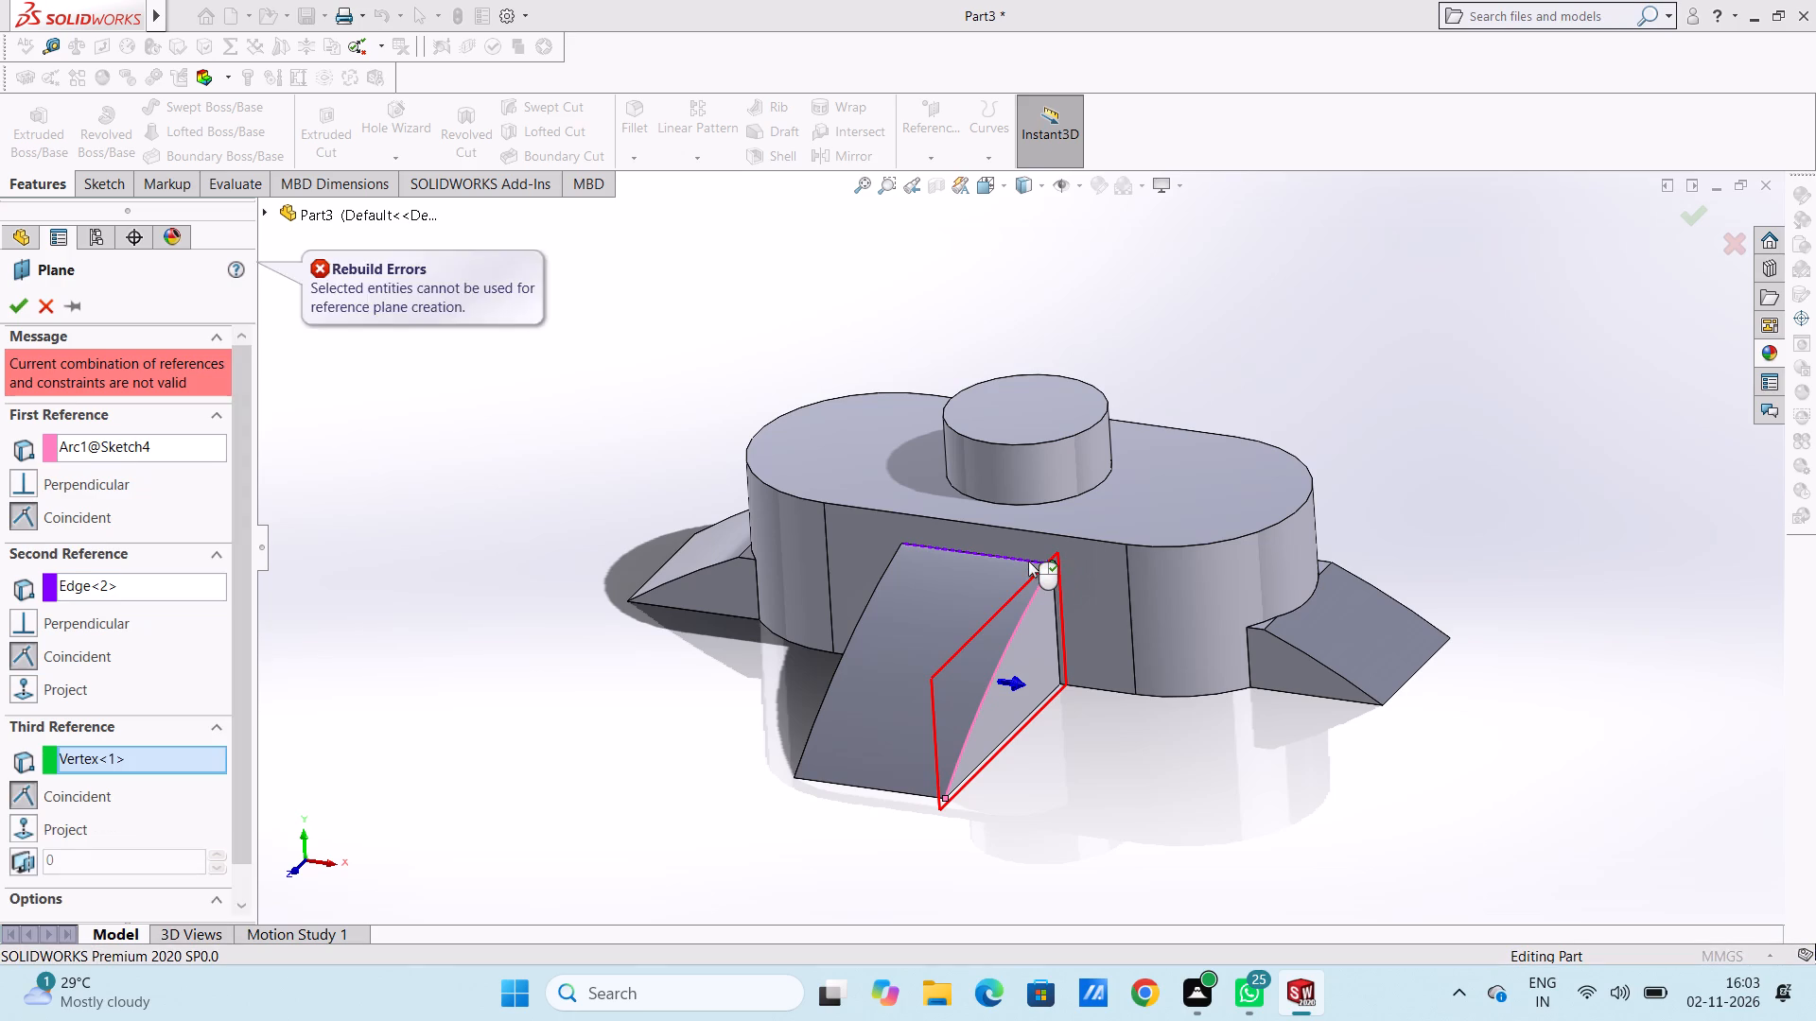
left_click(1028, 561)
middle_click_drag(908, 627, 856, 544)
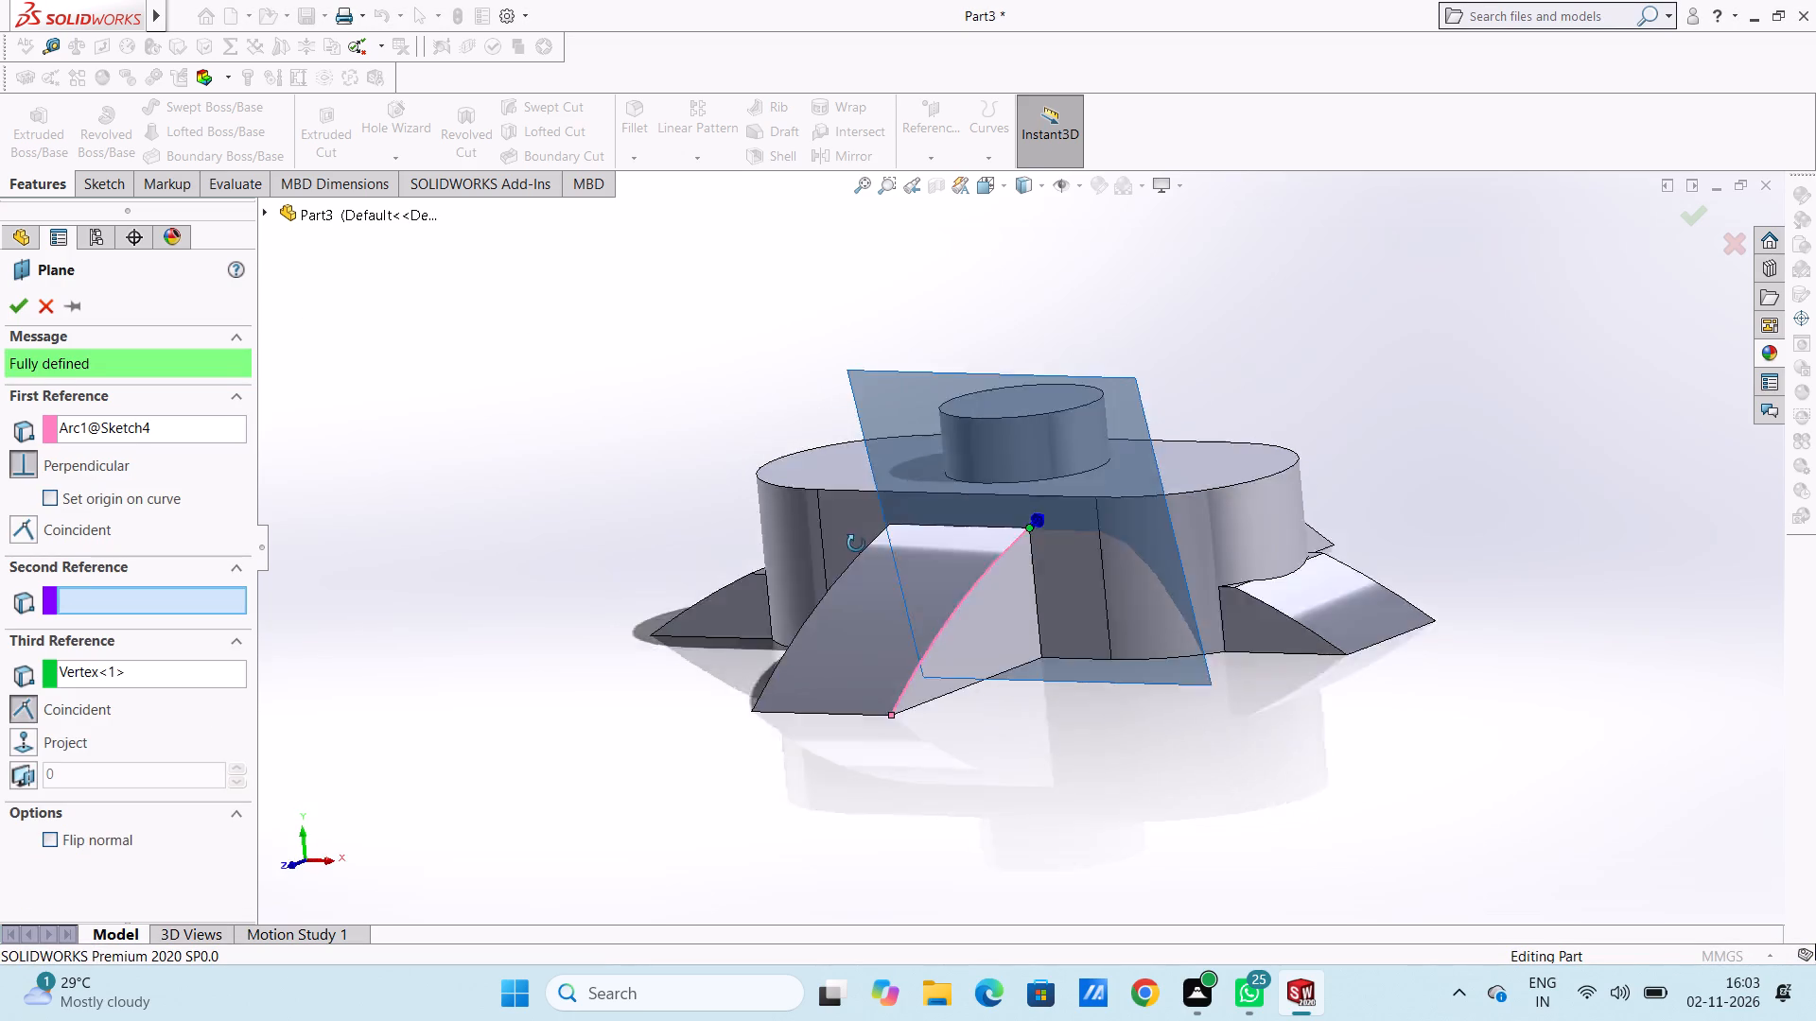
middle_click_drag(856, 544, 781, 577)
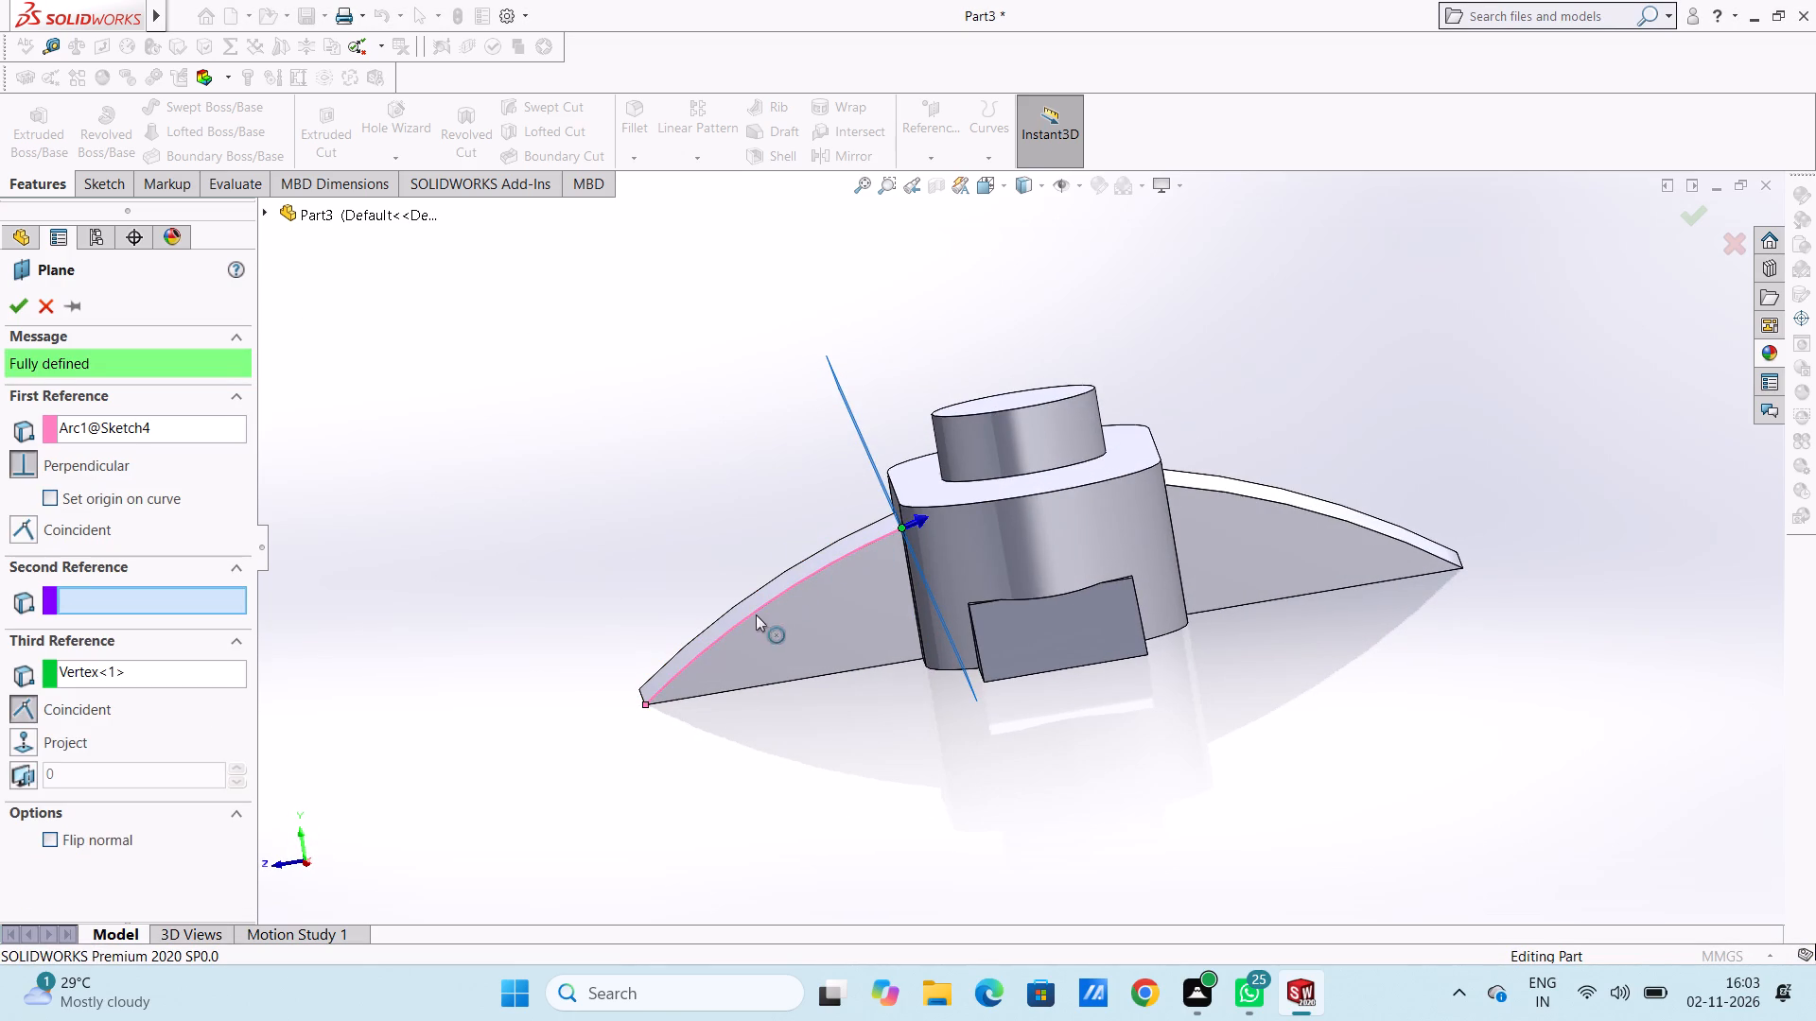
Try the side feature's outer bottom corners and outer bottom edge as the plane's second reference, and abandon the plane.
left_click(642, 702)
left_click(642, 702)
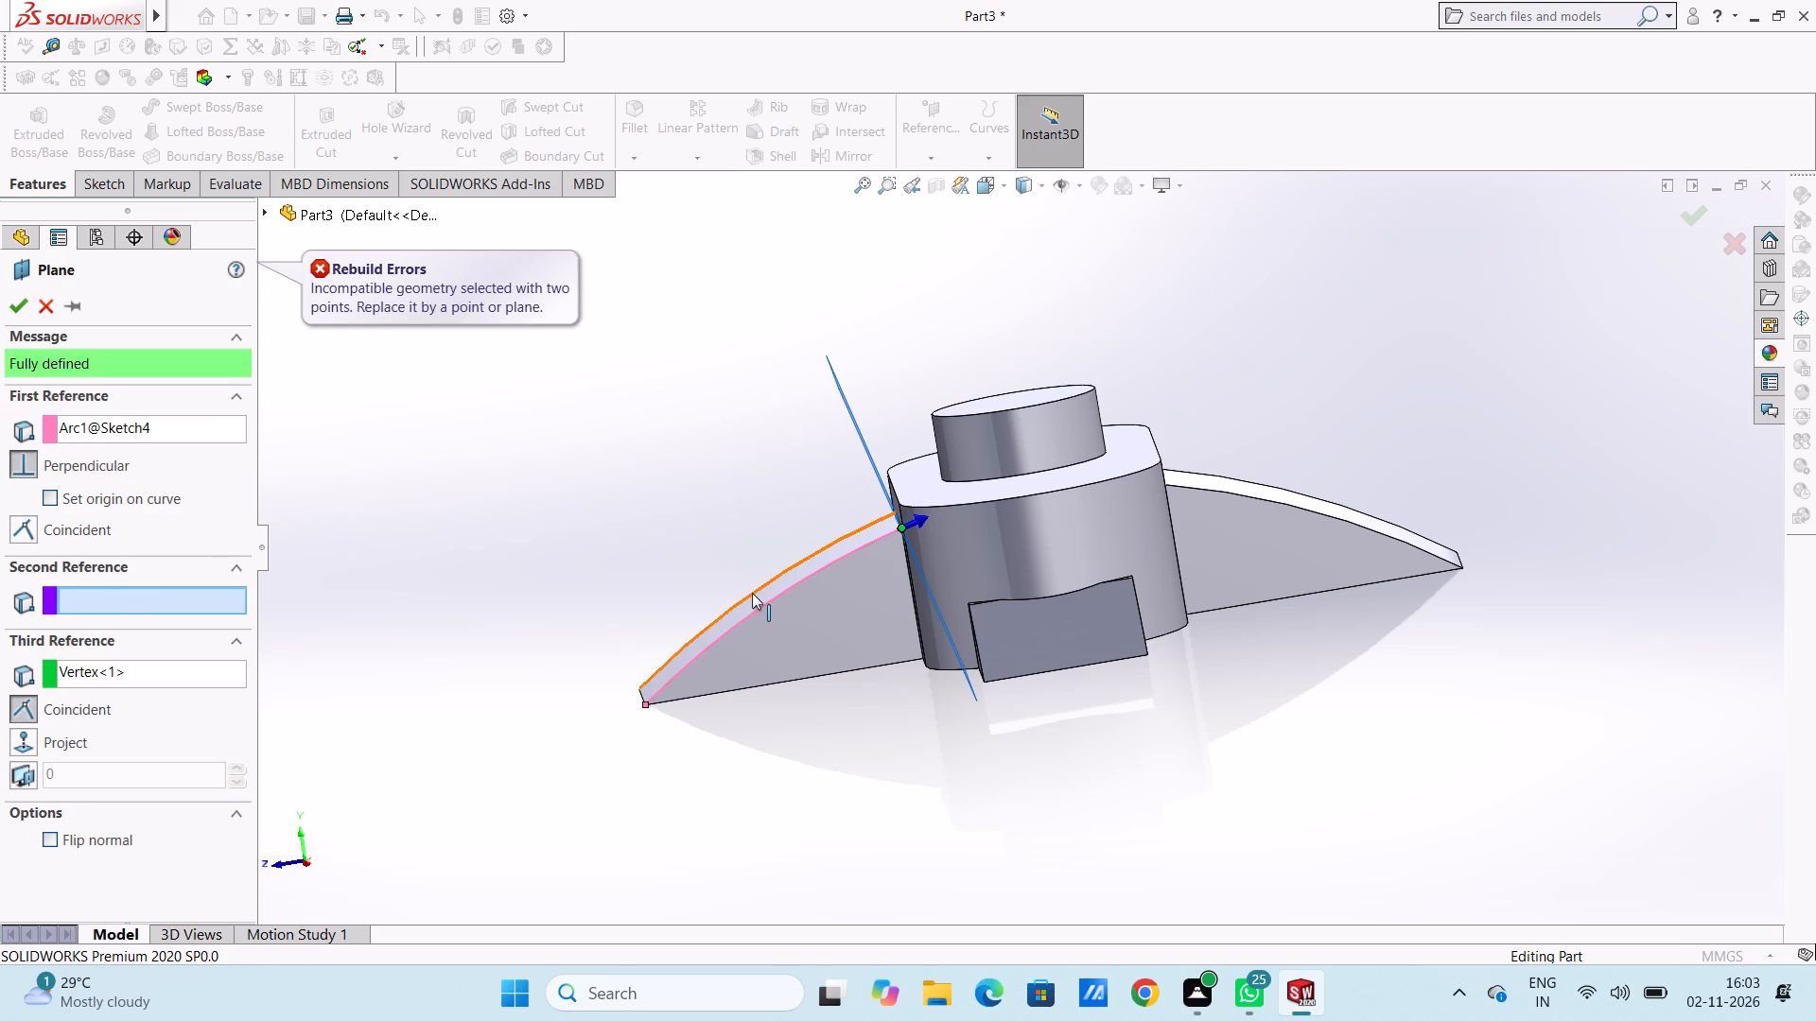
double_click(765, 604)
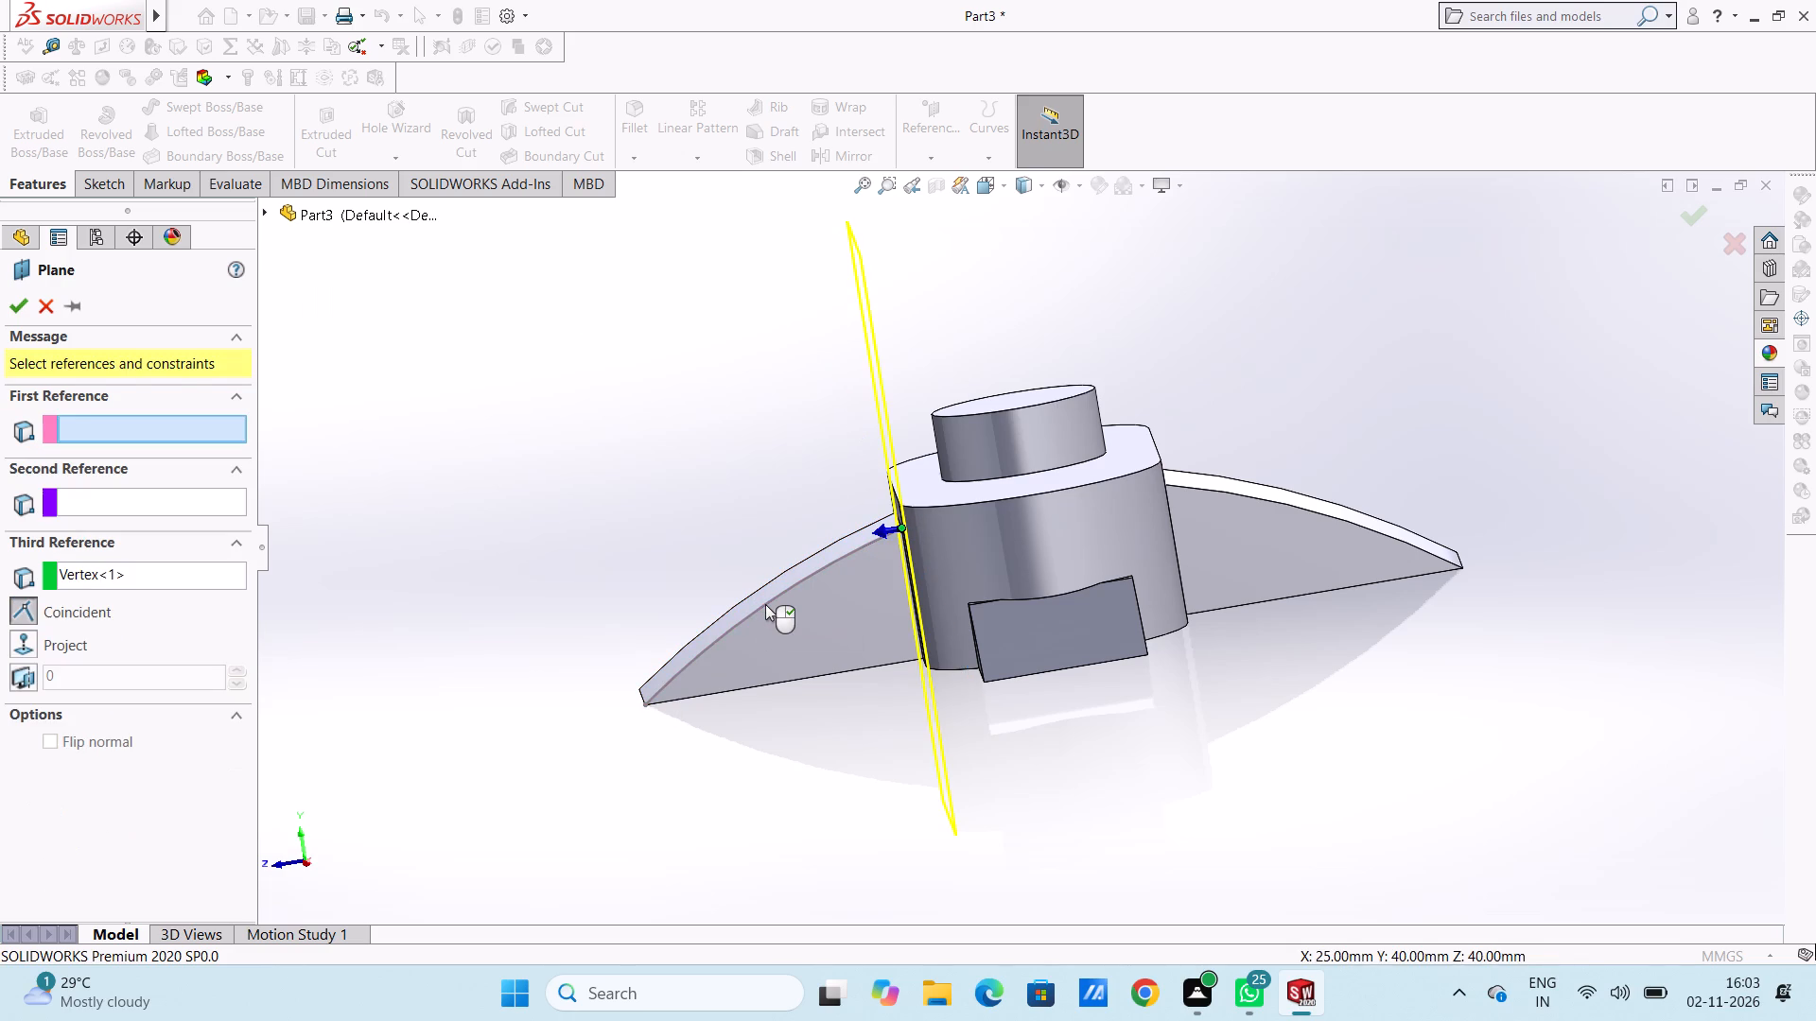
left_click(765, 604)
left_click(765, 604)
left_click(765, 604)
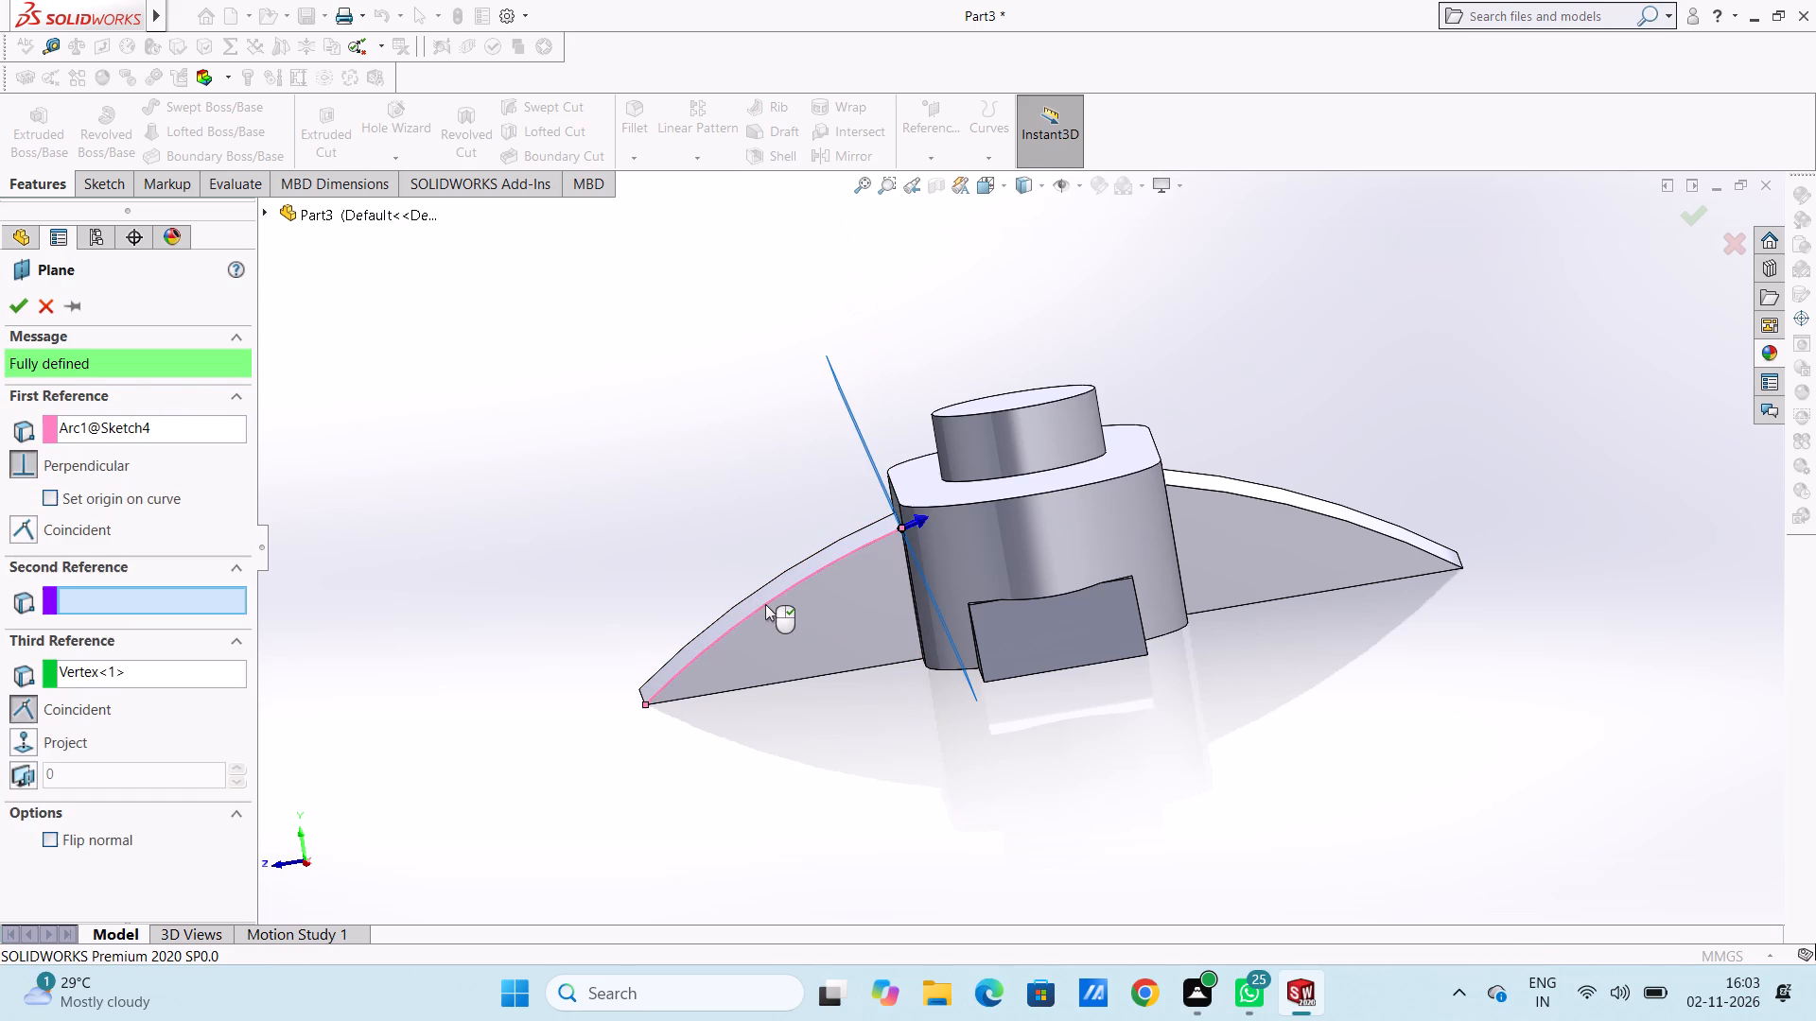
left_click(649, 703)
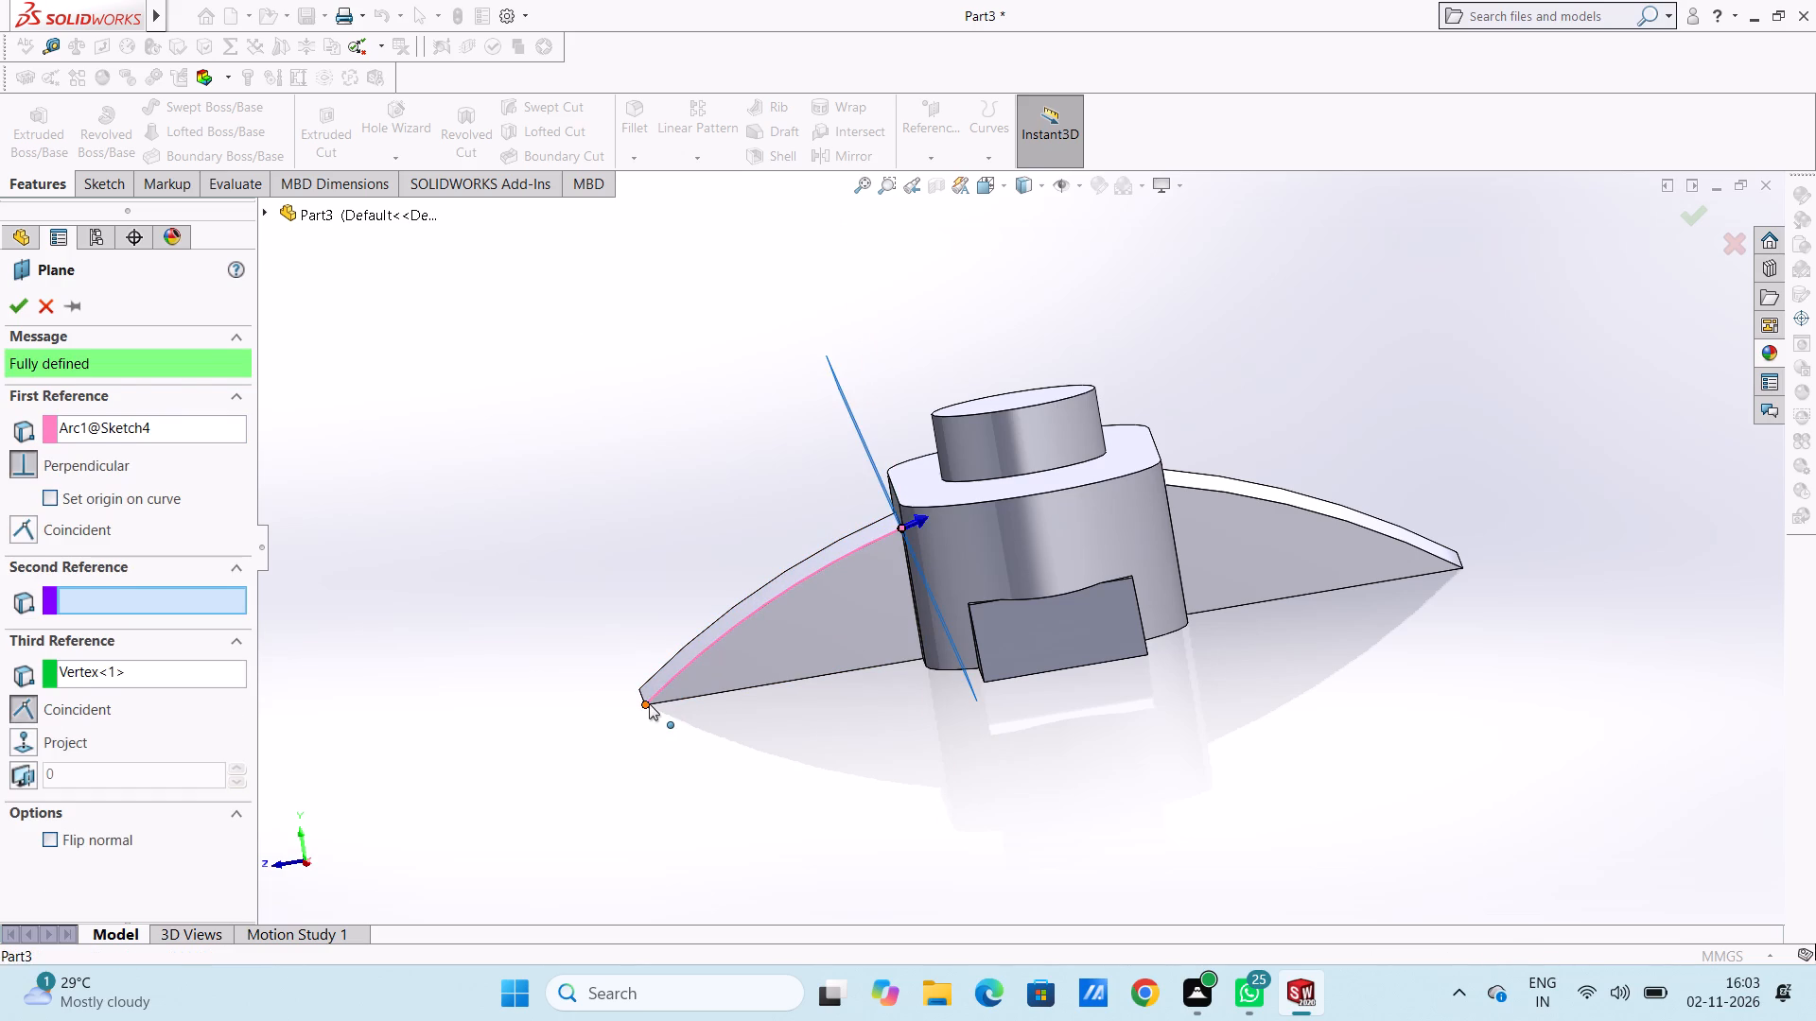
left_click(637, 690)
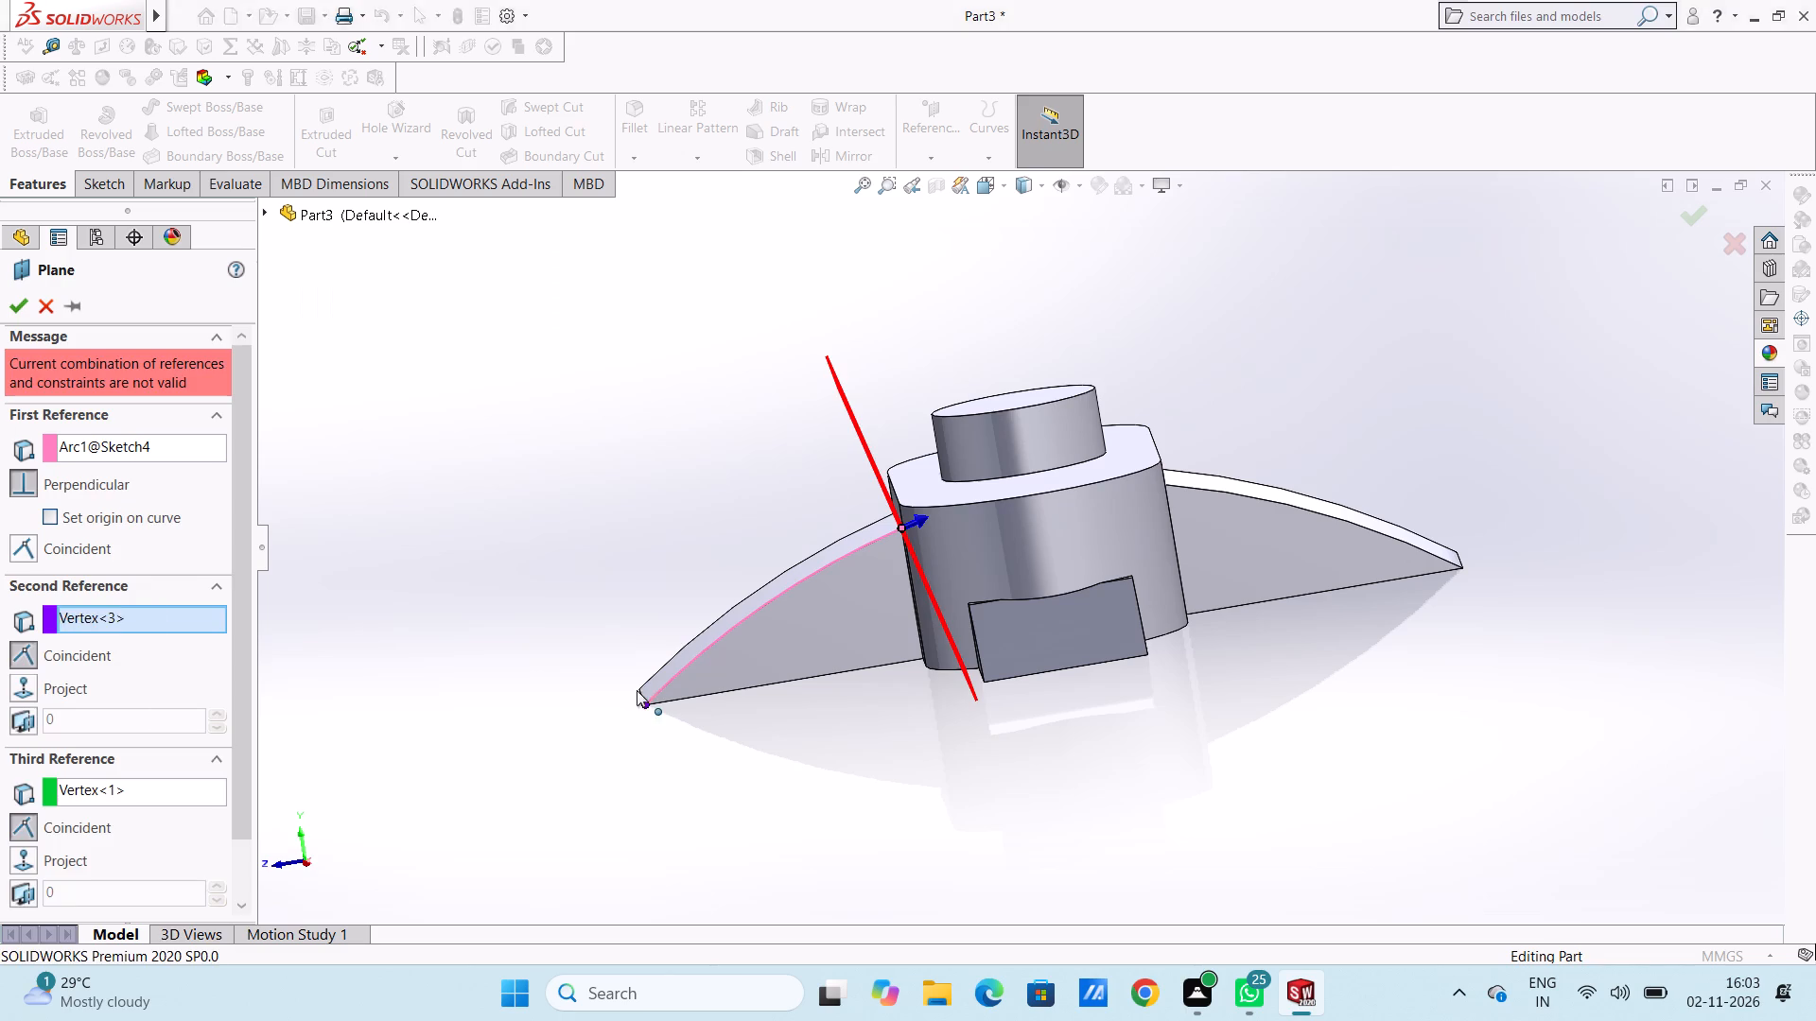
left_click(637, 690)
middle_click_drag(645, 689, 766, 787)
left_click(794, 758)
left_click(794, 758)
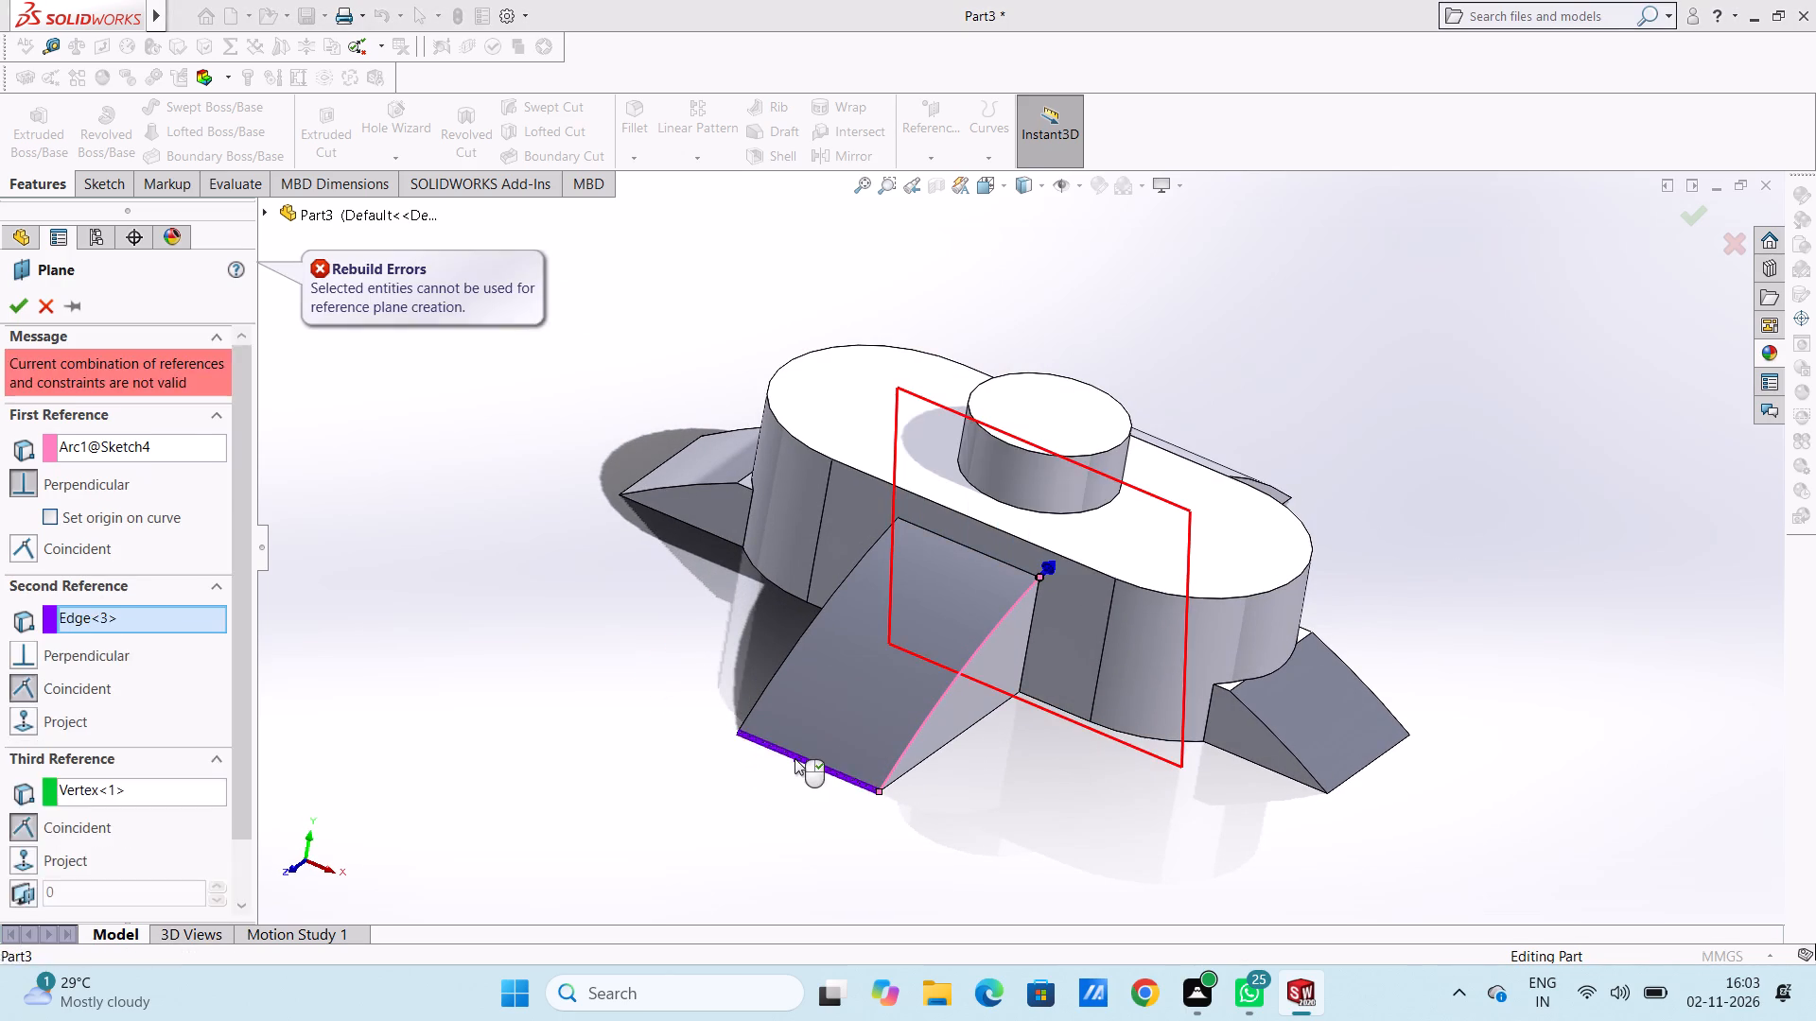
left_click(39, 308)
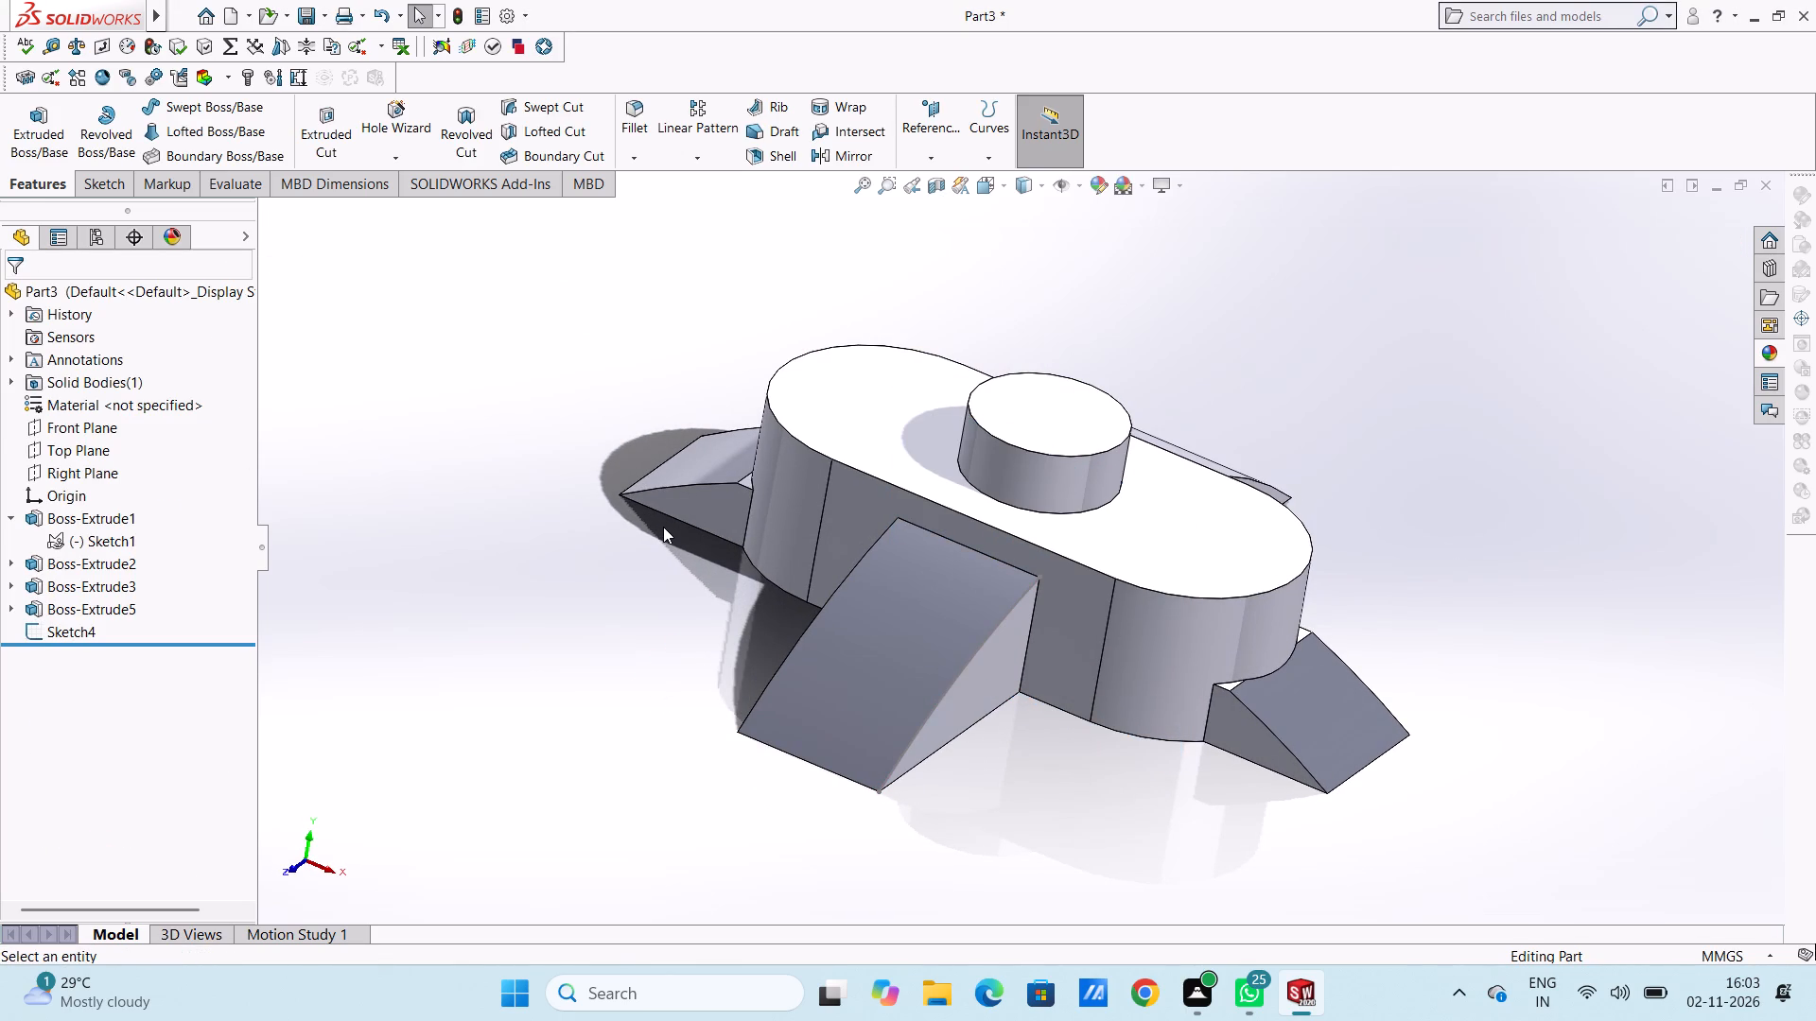
Undo back into the arc sketch and remove the R250 arc with its dimension.
key("ctrl+z")
key("ctrl+z")
key("ctrl+z")
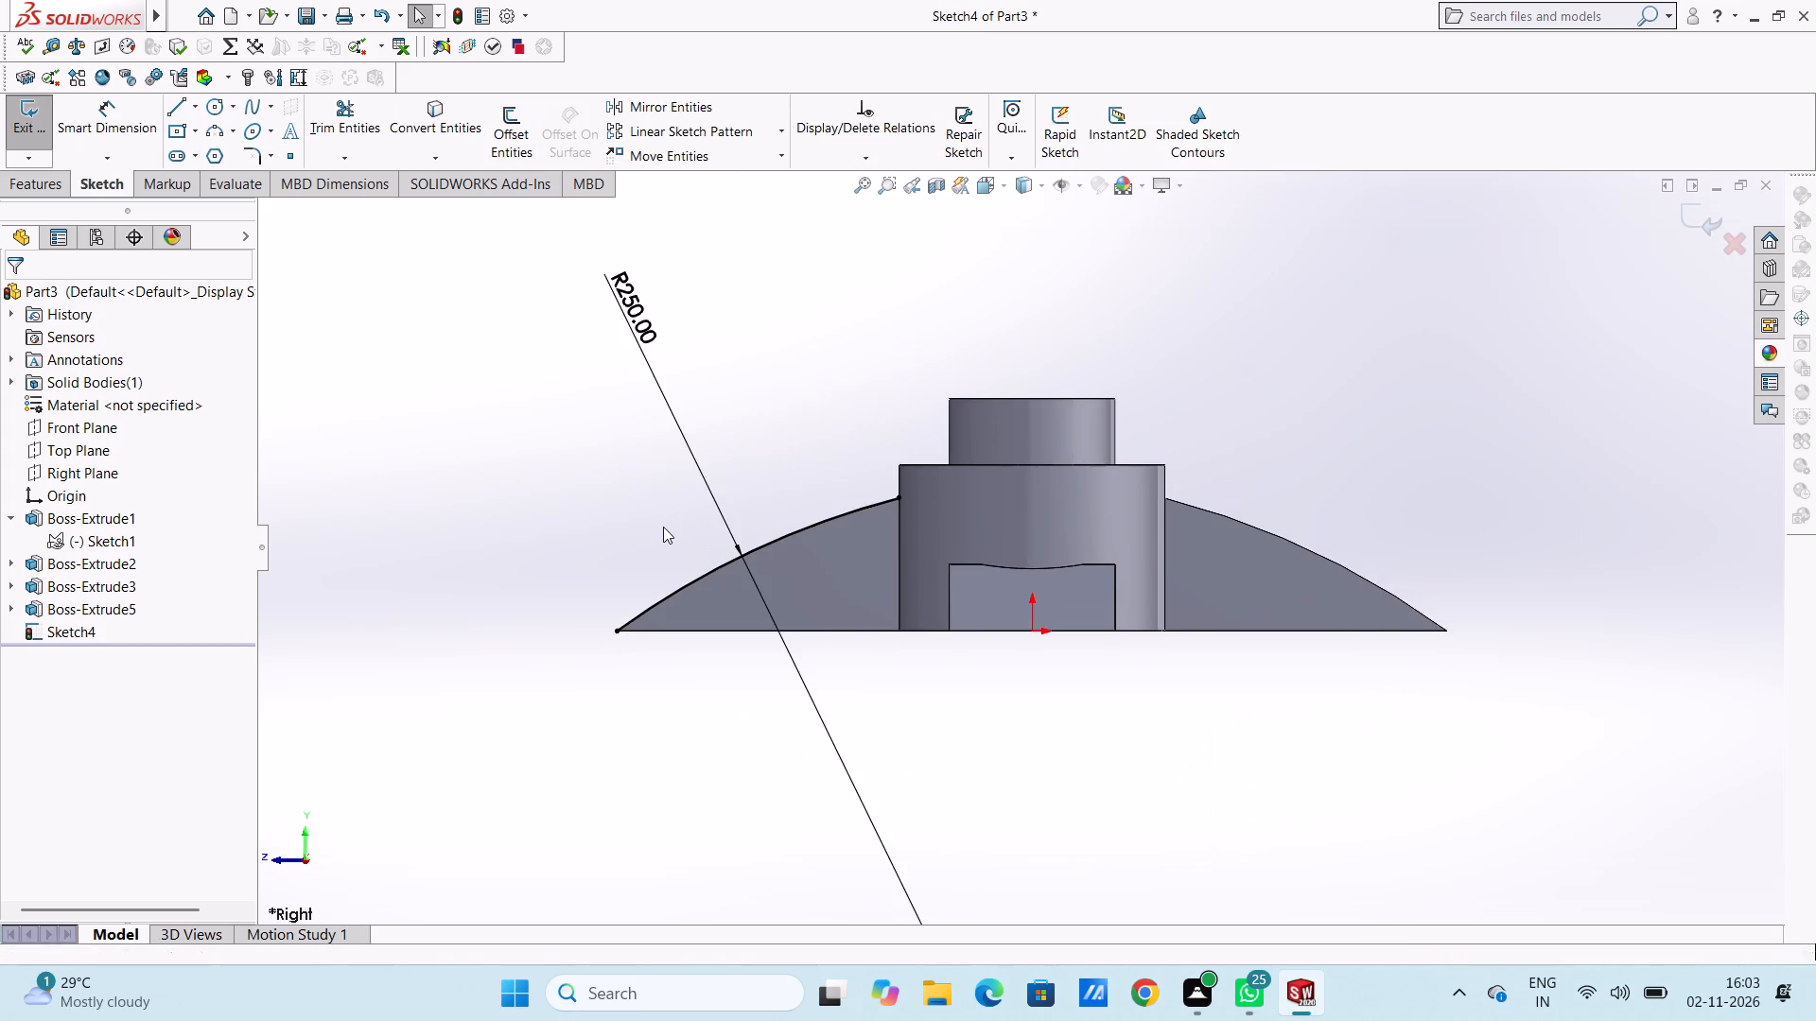
key("ctrl+z")
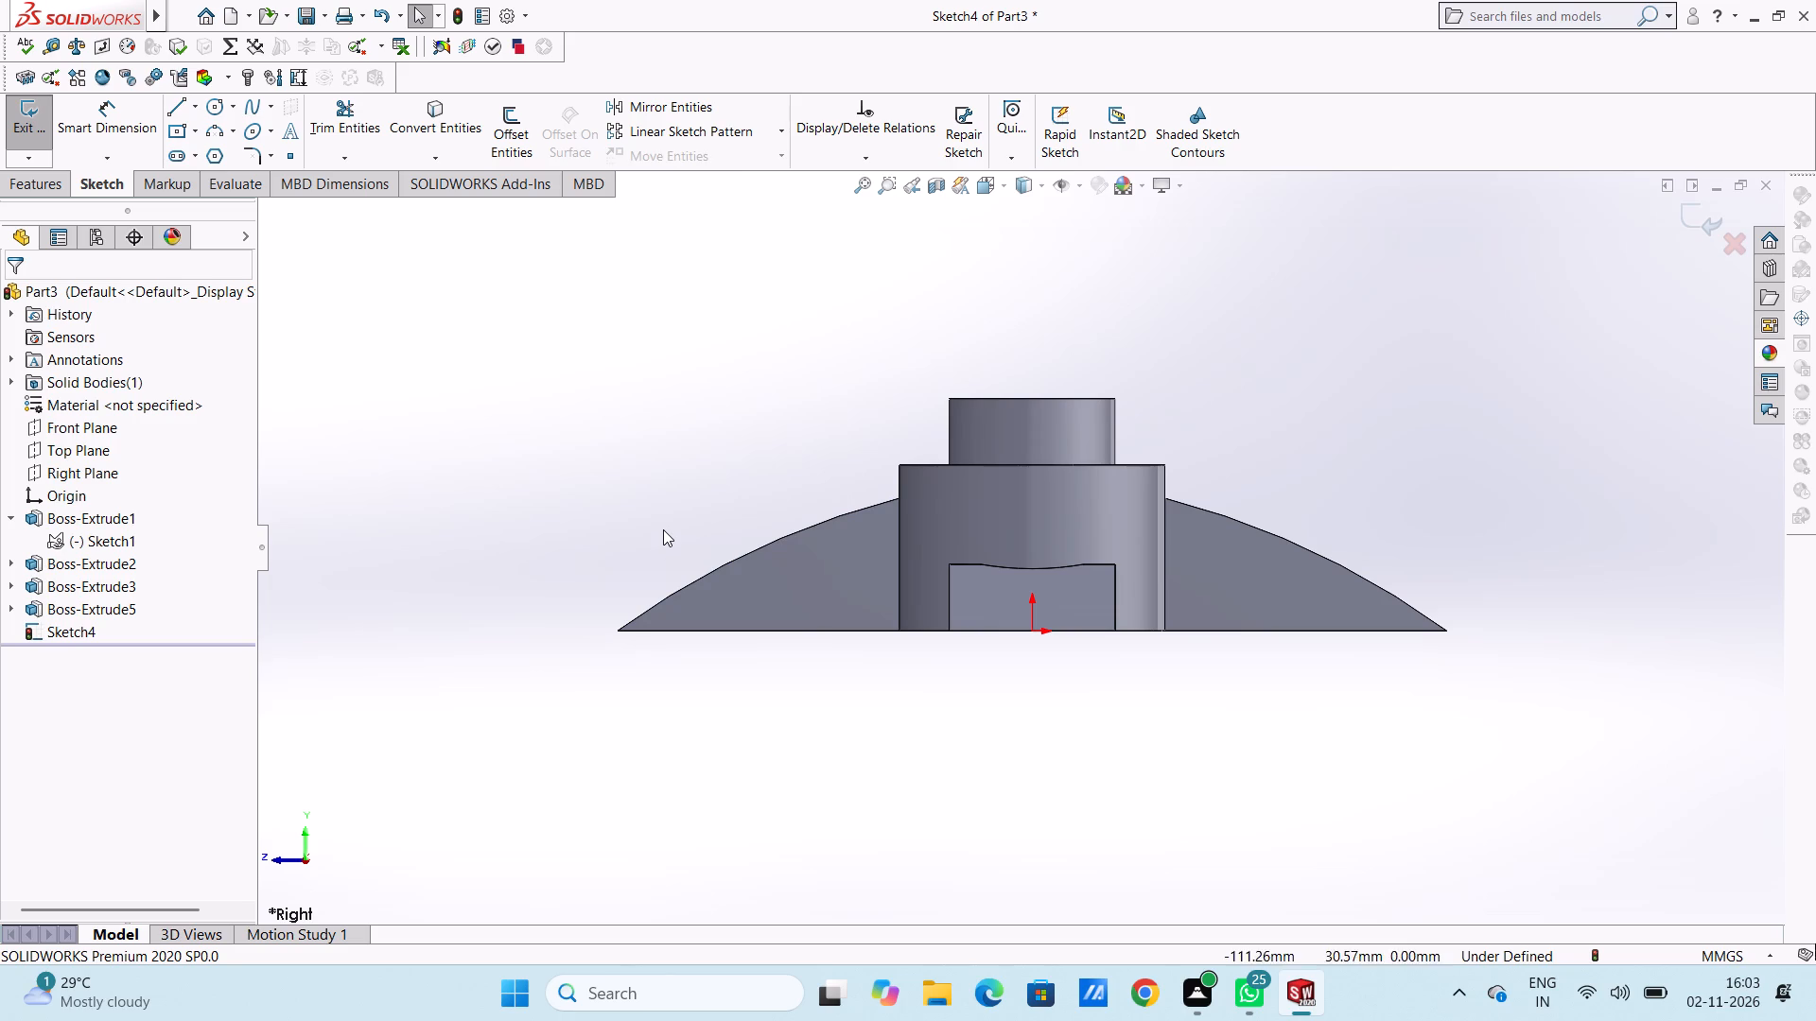
Sketch a line about 98.62 mm long from the side feature's outer bottom corner to the slot body's top corner, and close the sketch.
left_click(174, 108)
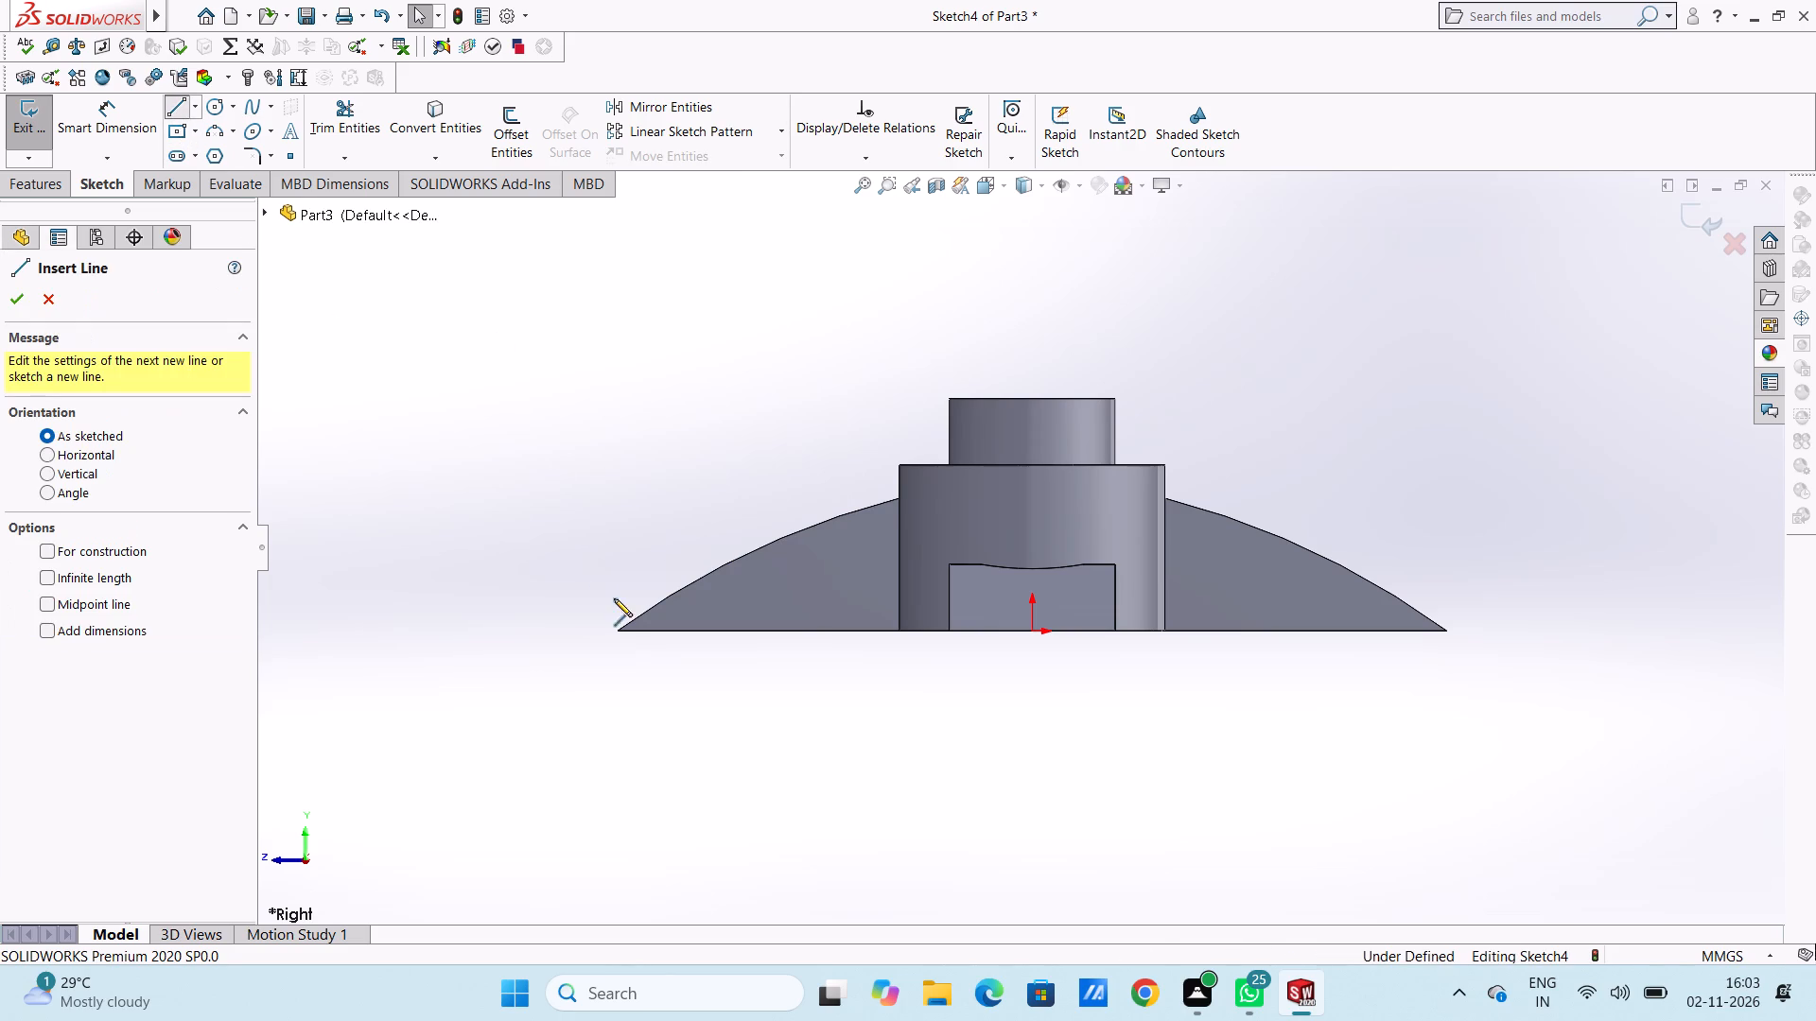
left_click(620, 636)
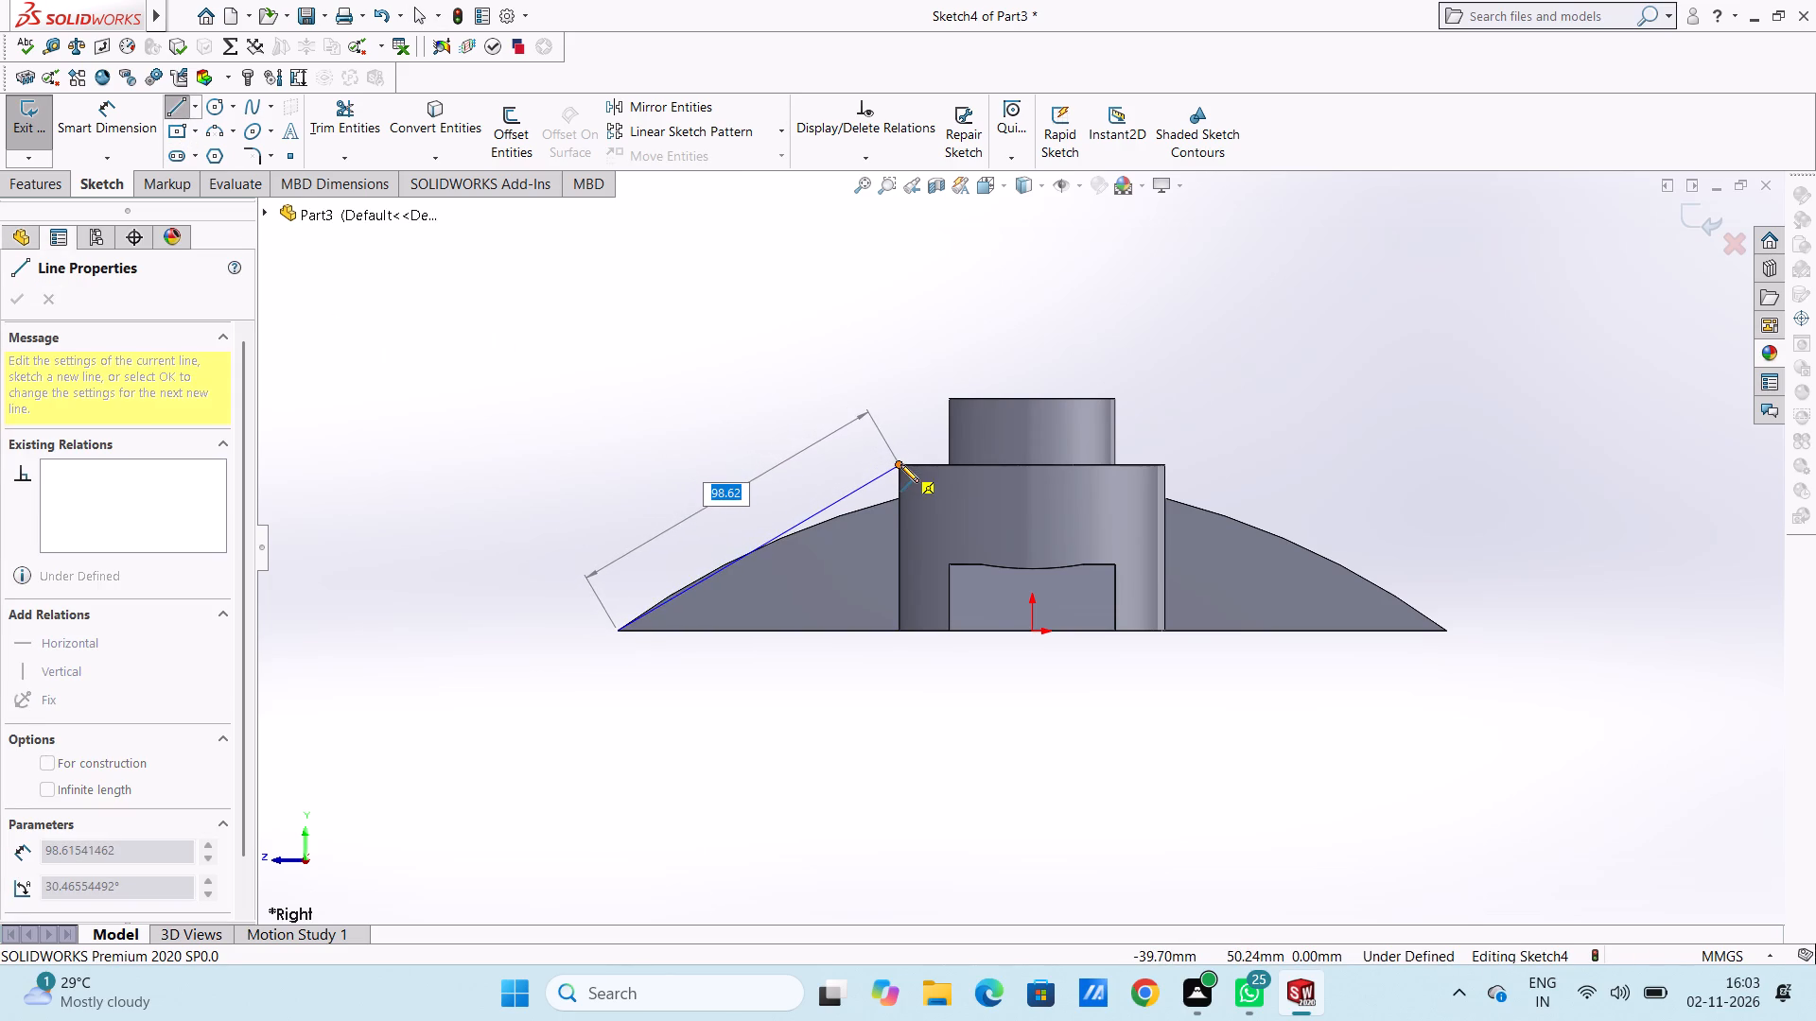
left_click(900, 464)
right_click(946, 286)
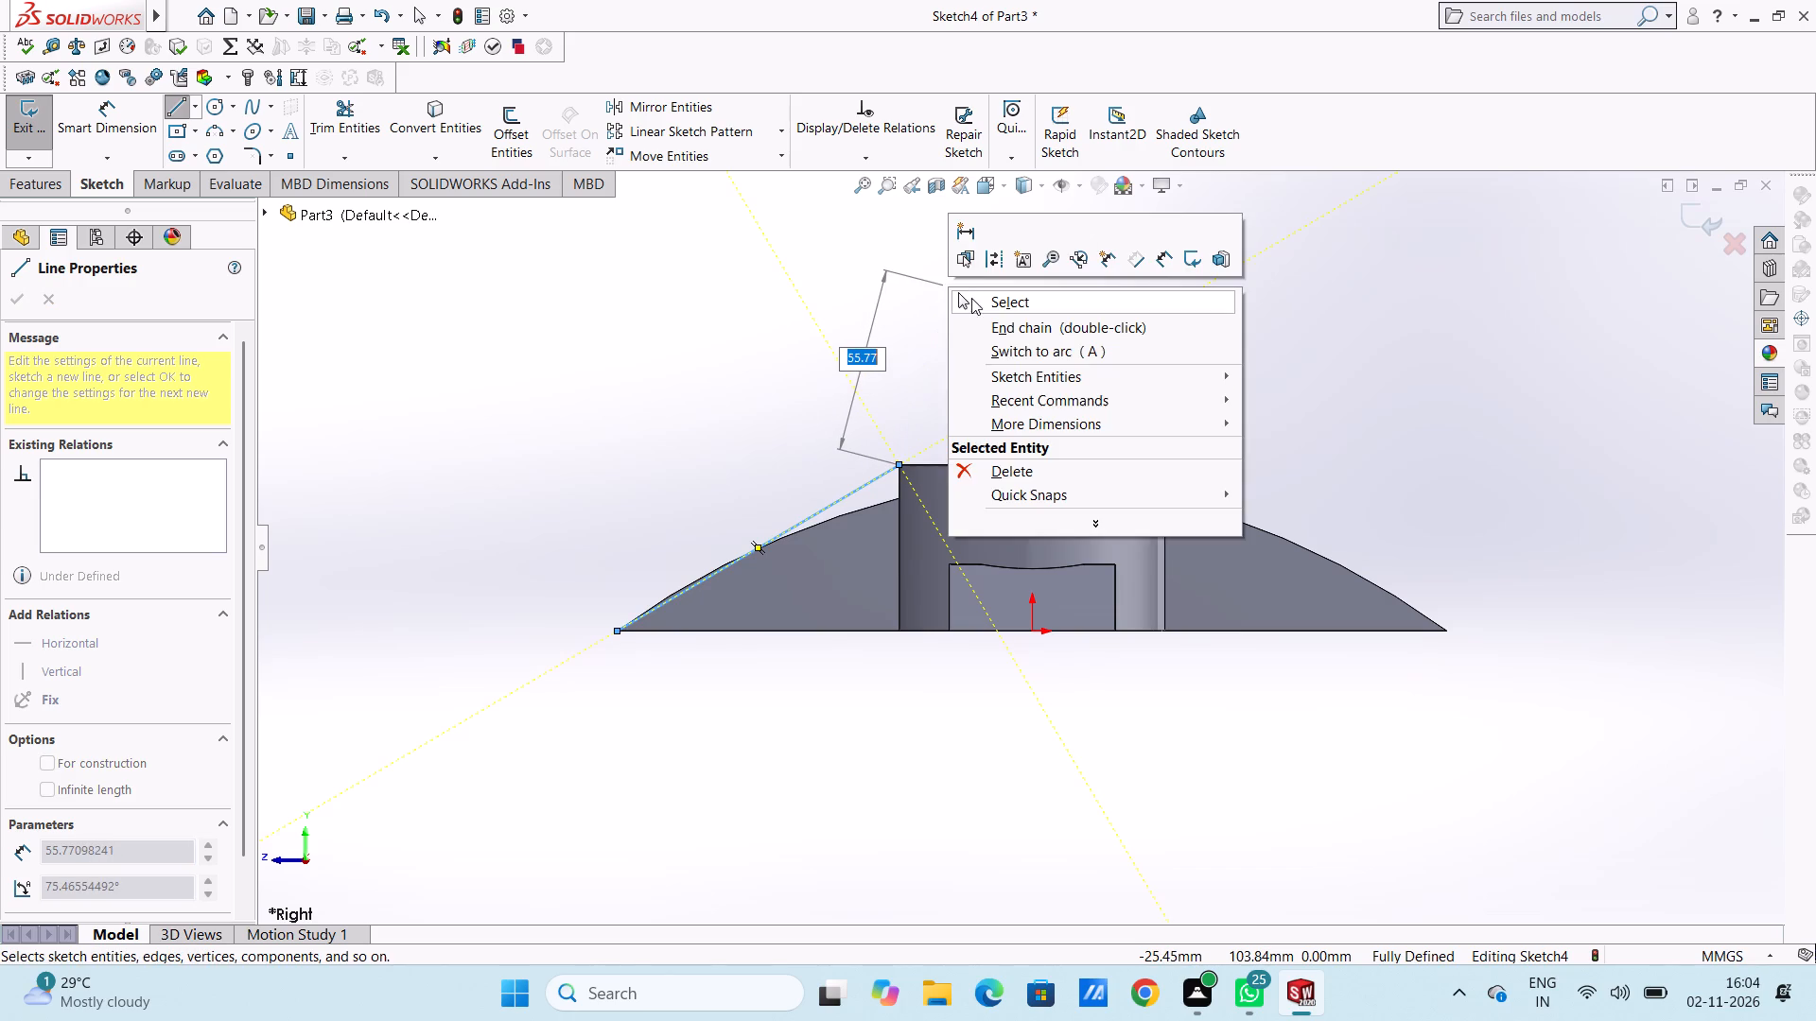
left_click(973, 298)
left_click(961, 298)
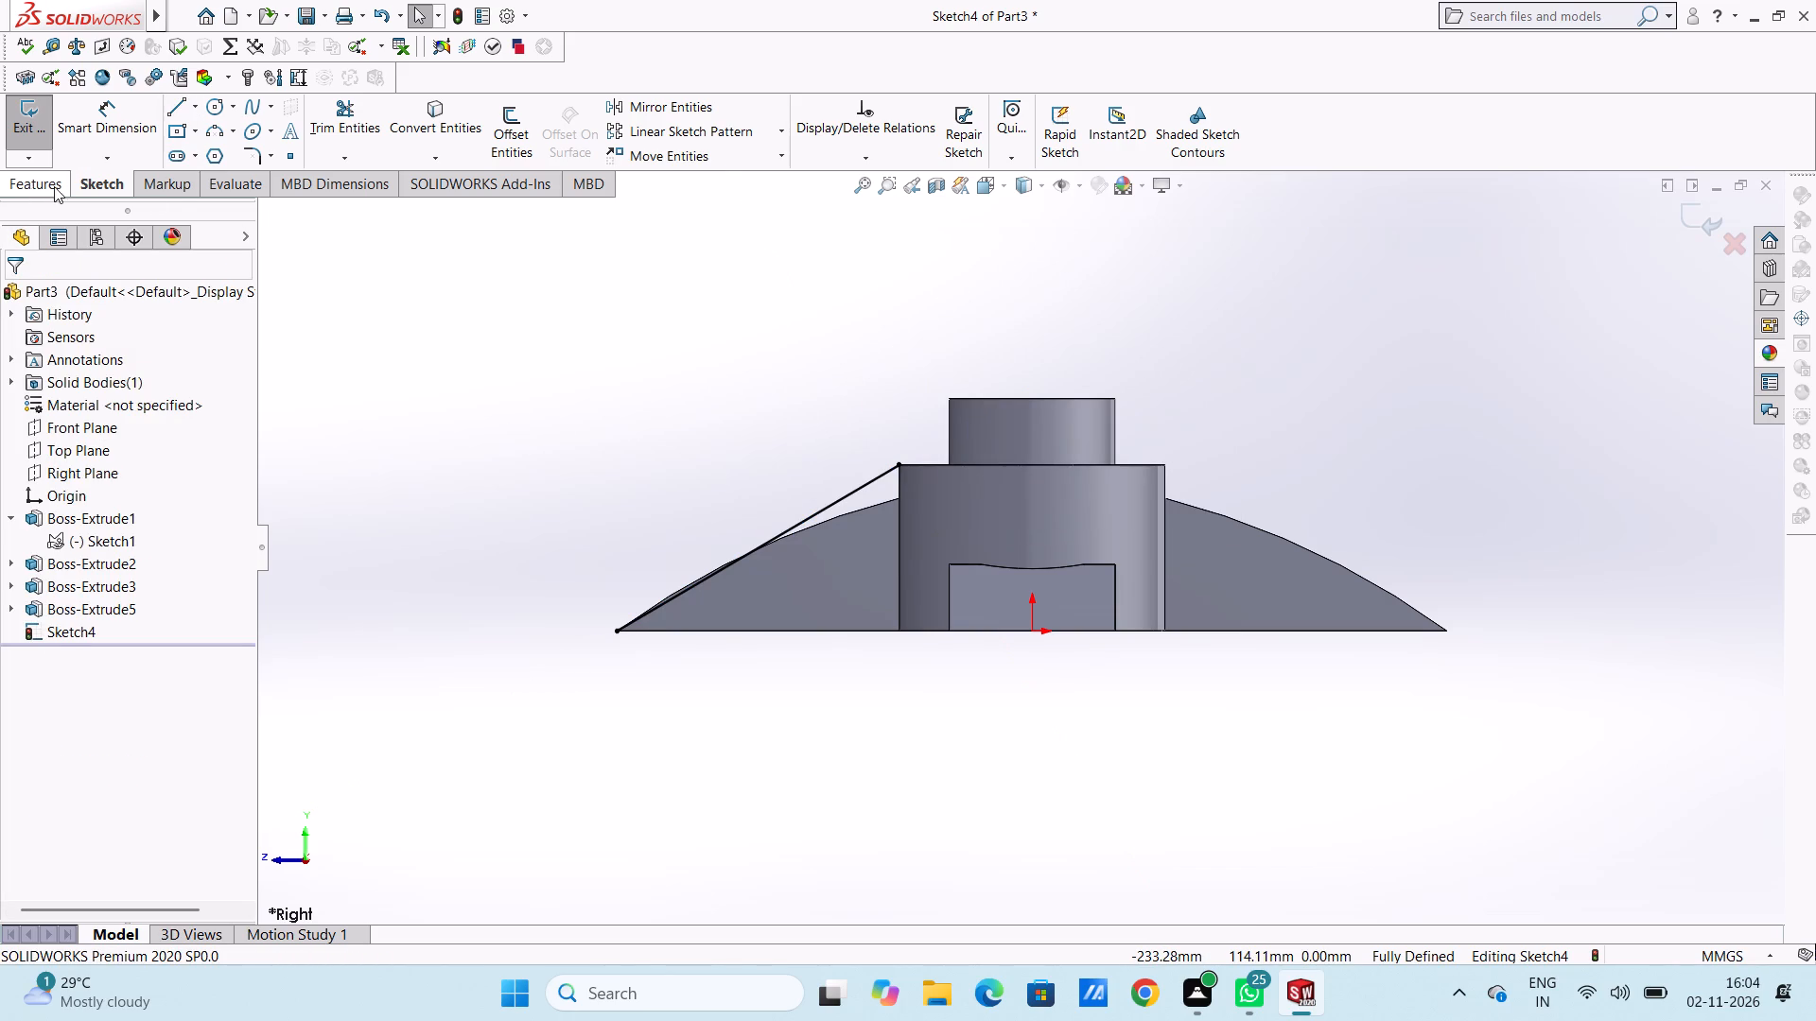
left_click(1690, 211)
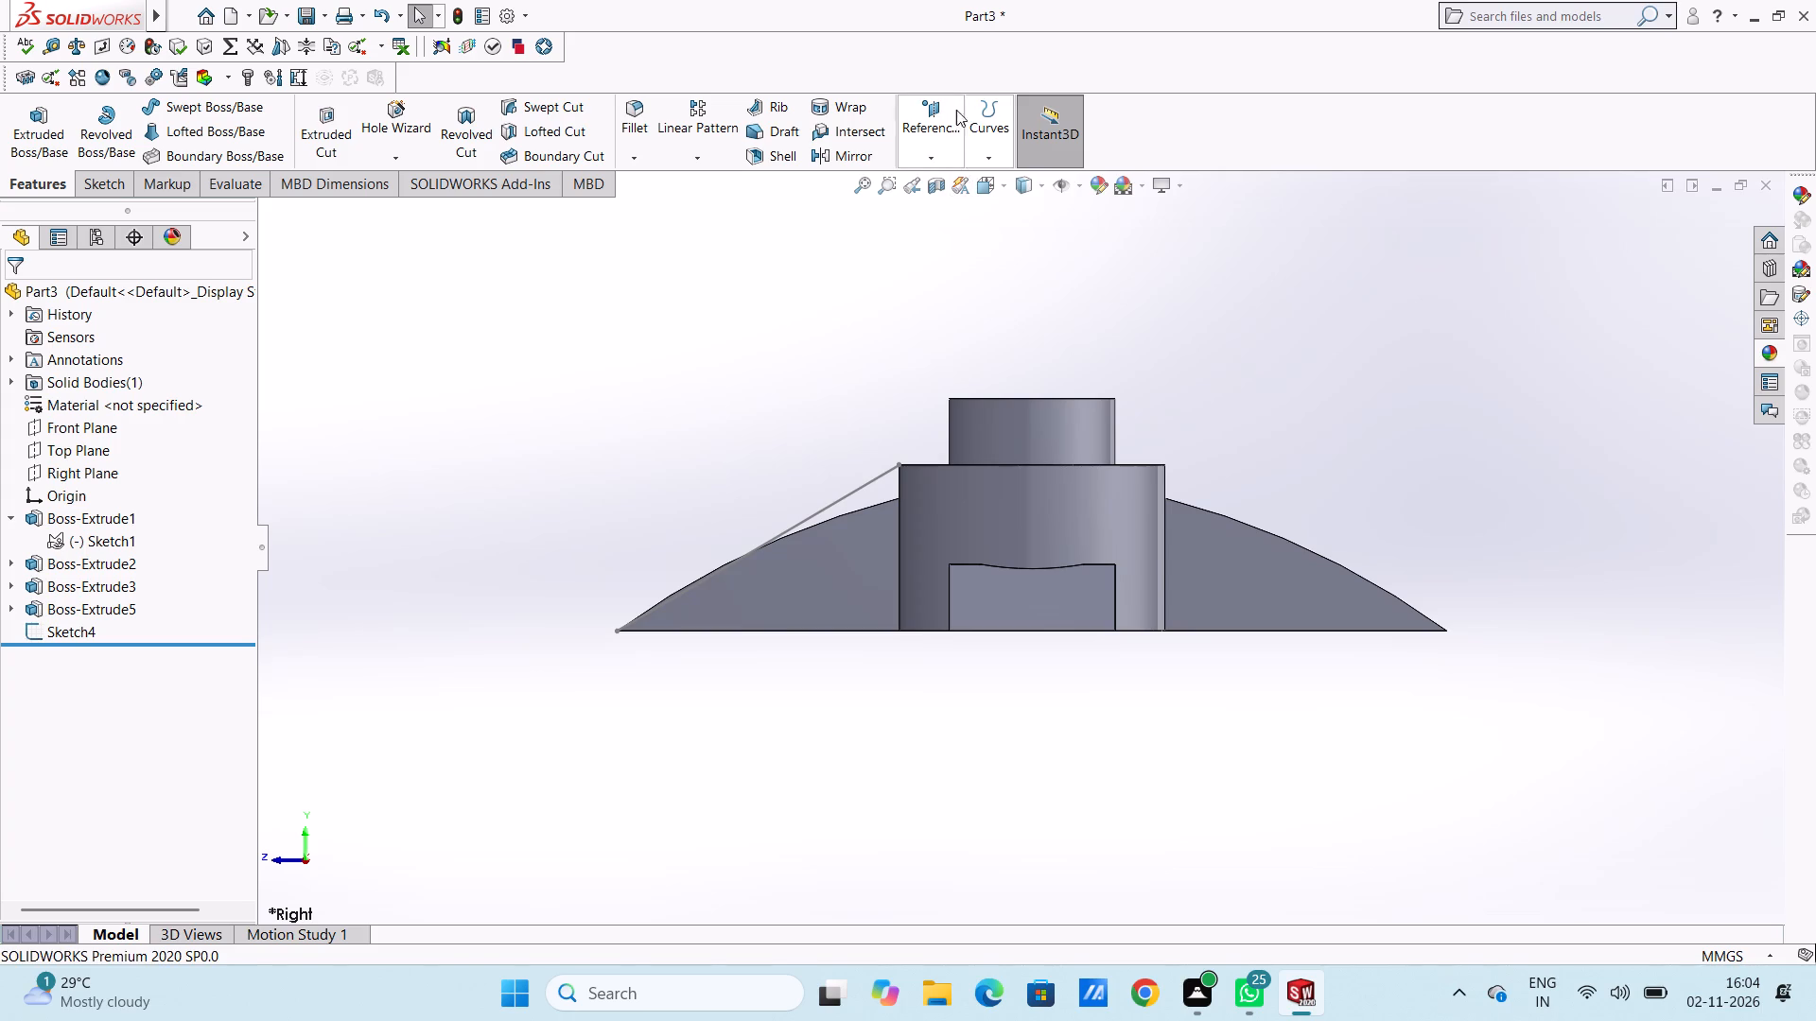
Start a reference plane with the sketched sloping line as its first reference.
left_click(919, 112)
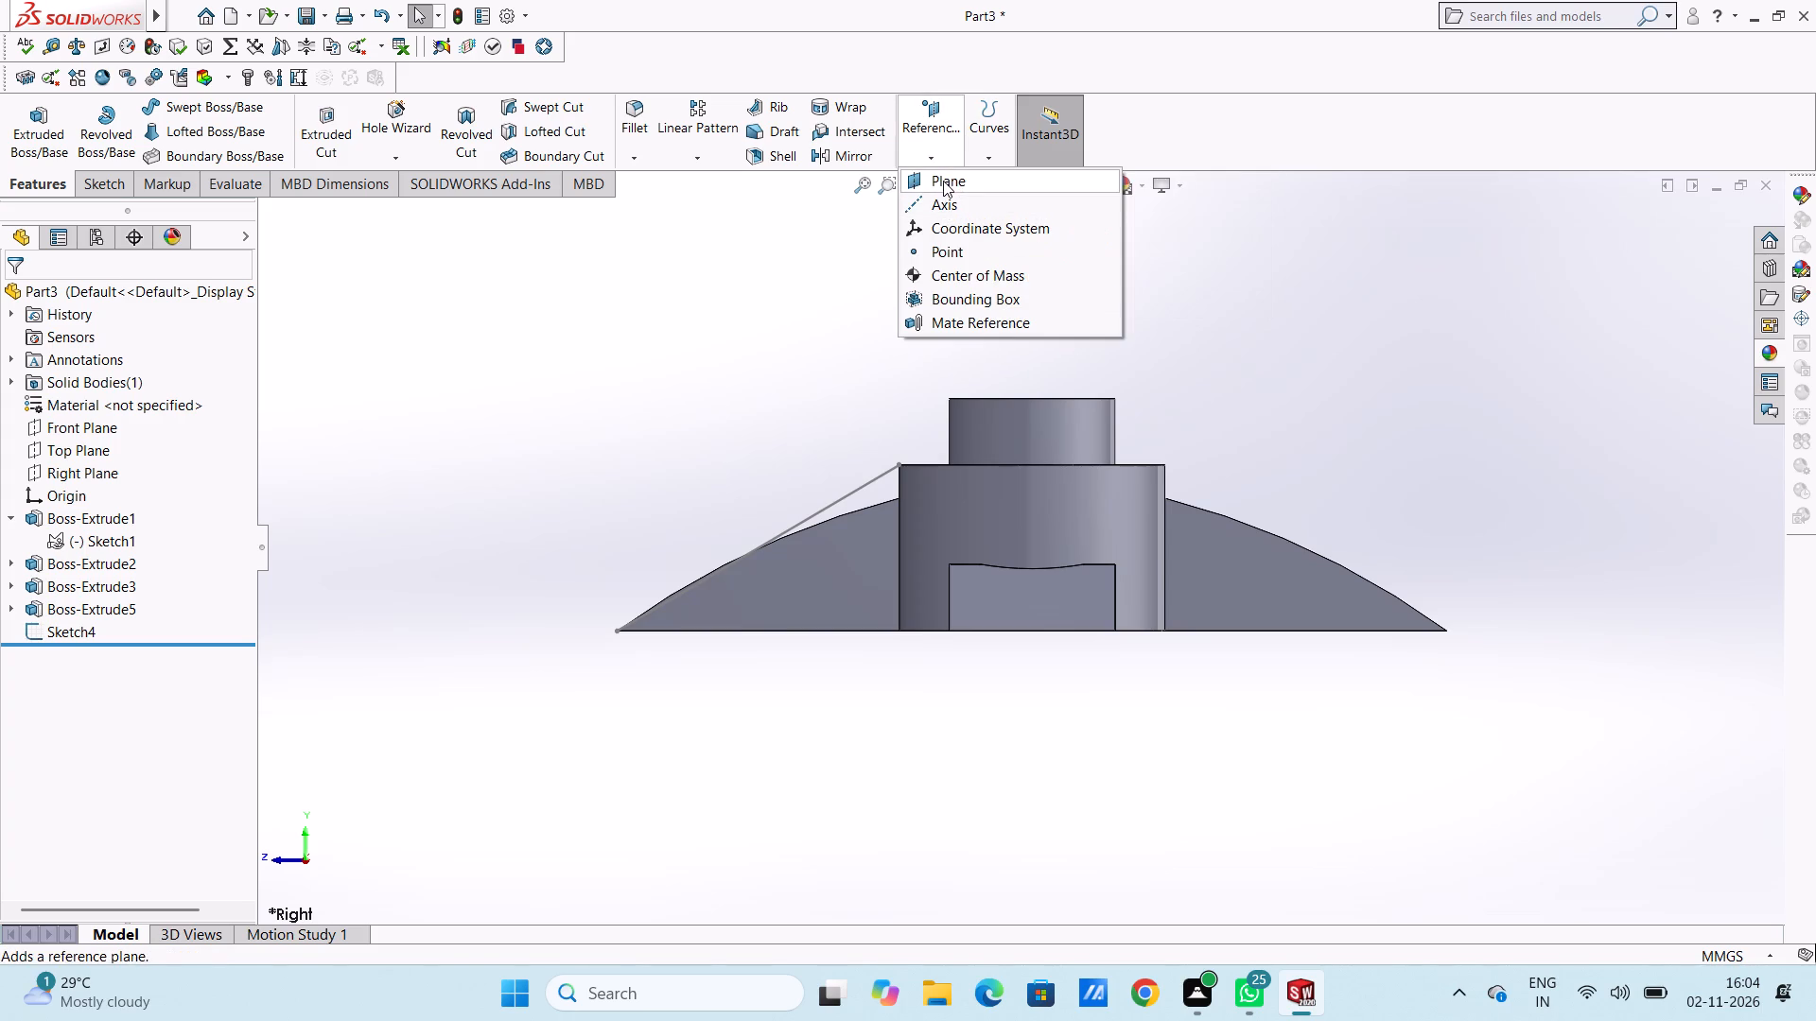
left_click(943, 181)
middle_click_drag(756, 354, 789, 474)
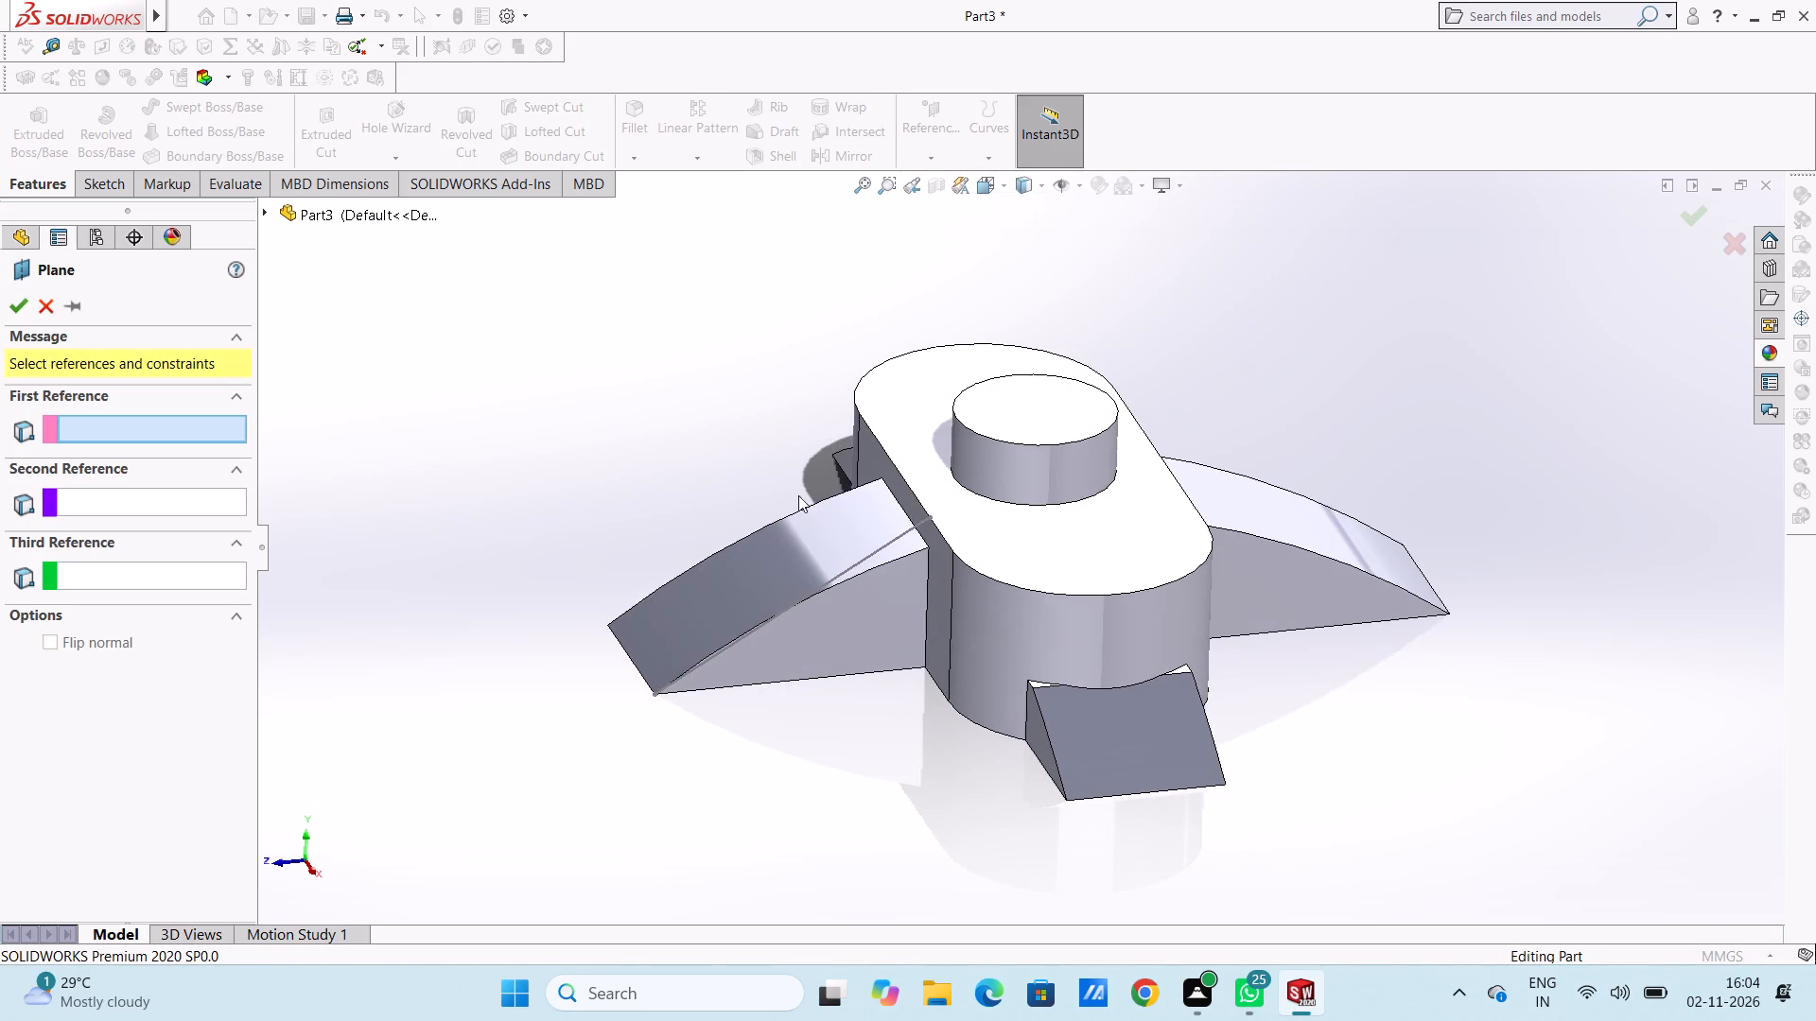
left_click(900, 536)
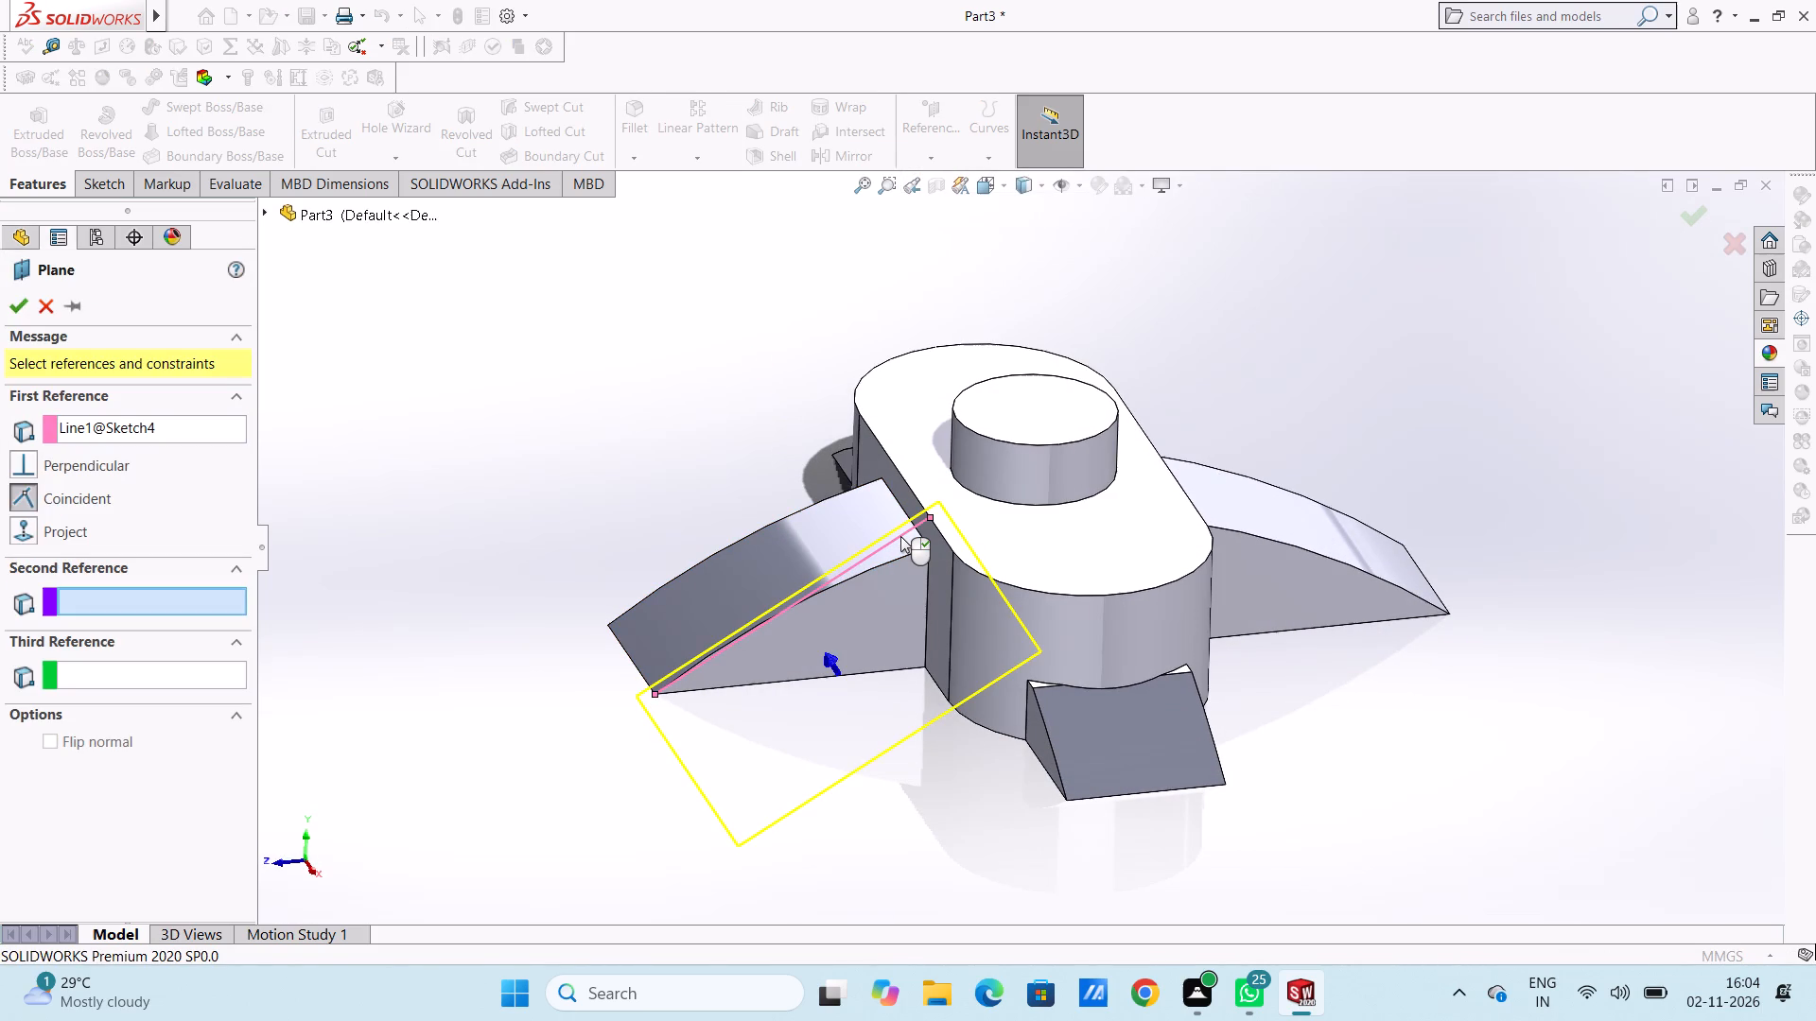
middle_click_drag(533, 562, 487, 486)
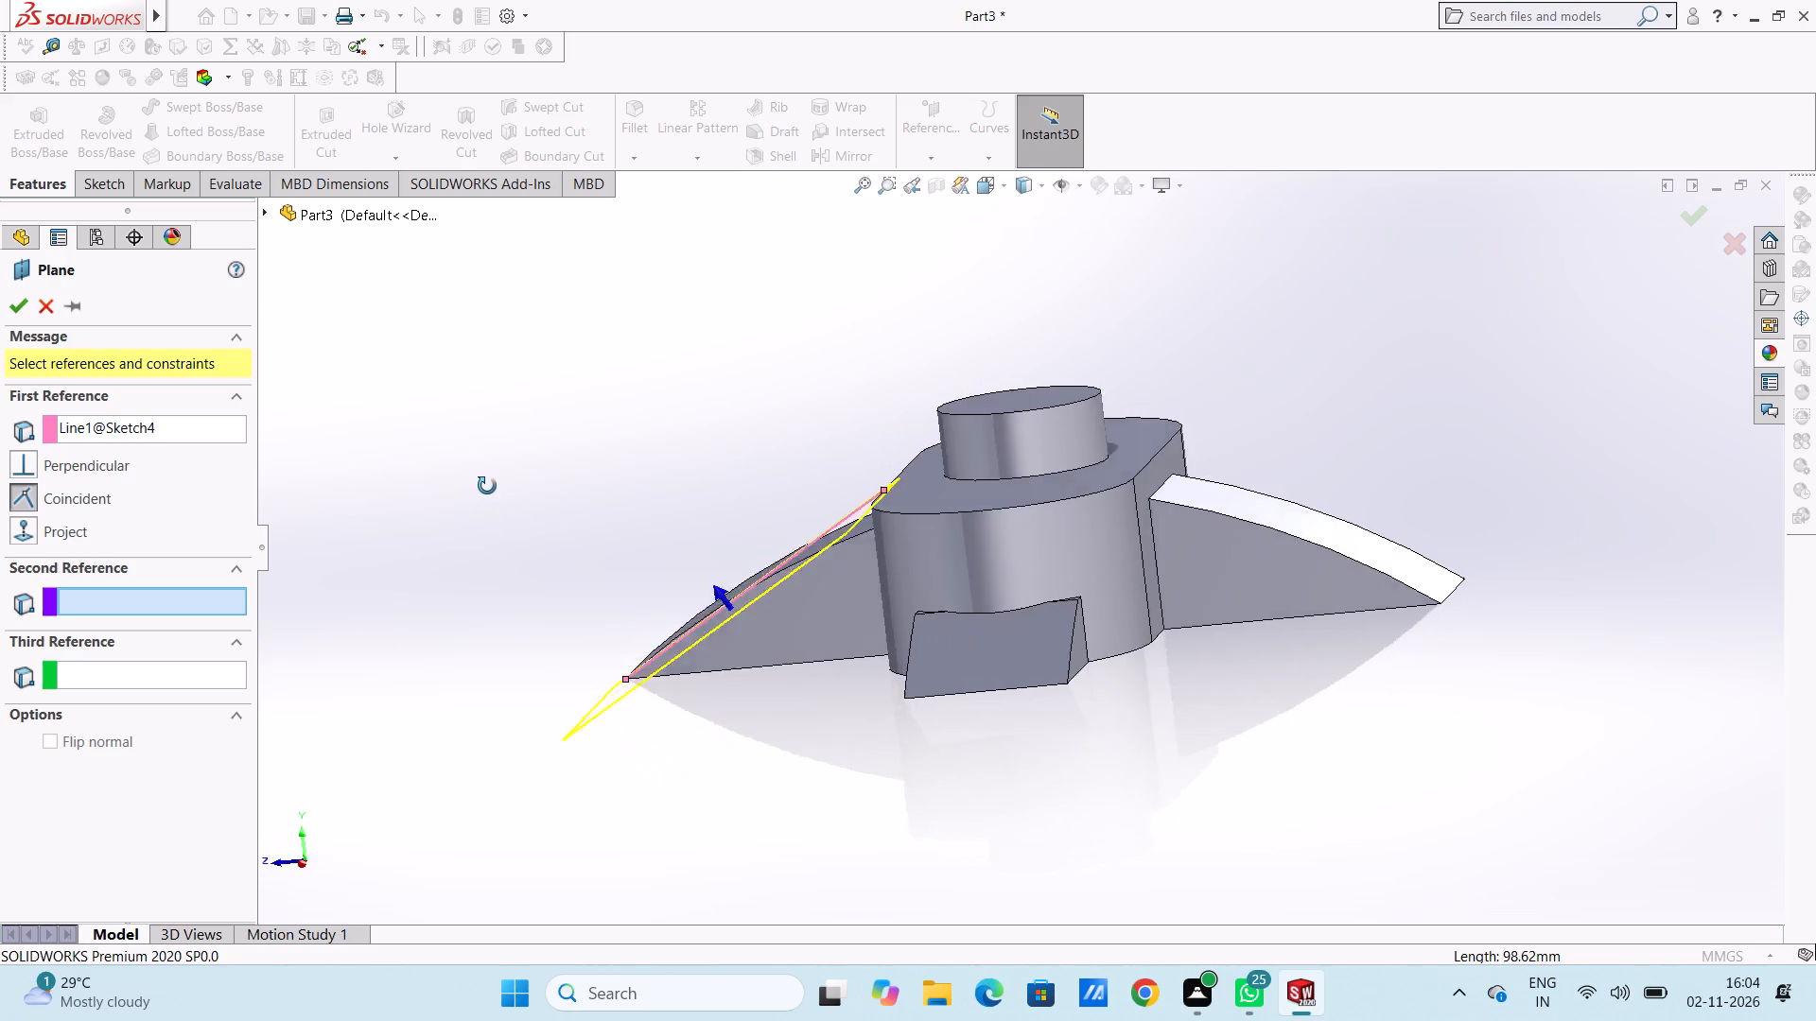
middle_click_drag(487, 486, 600, 623)
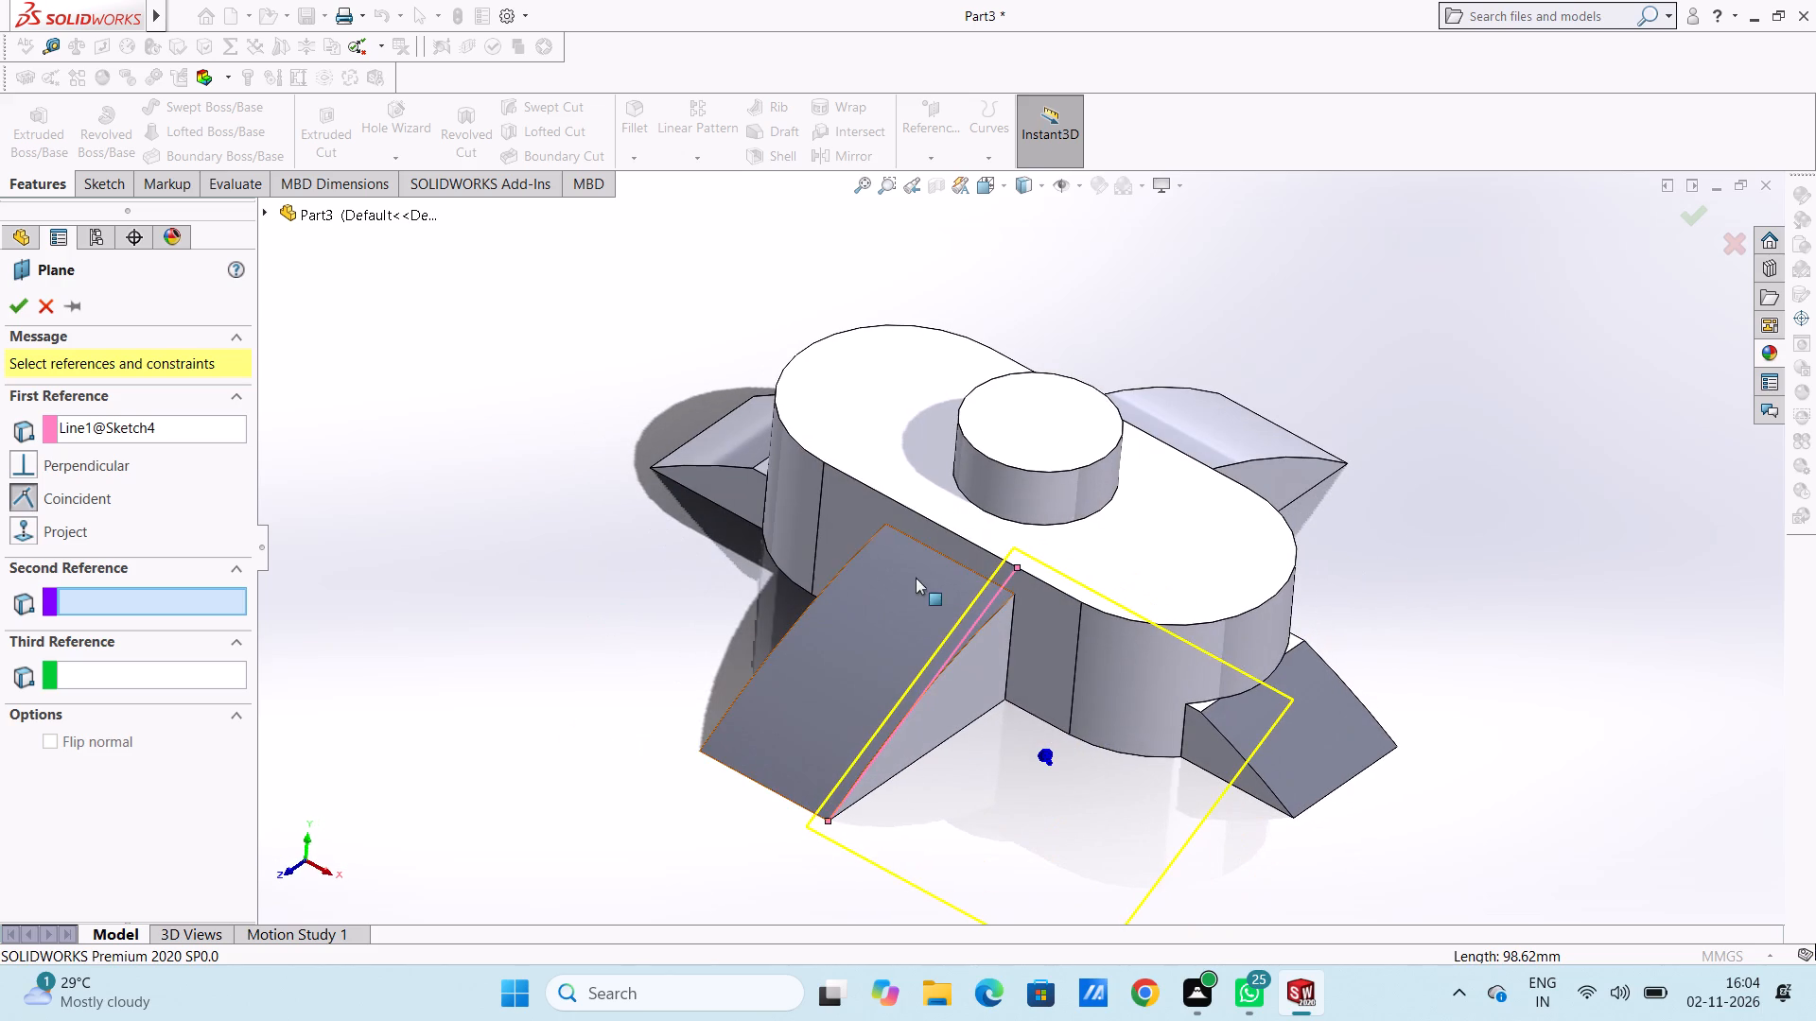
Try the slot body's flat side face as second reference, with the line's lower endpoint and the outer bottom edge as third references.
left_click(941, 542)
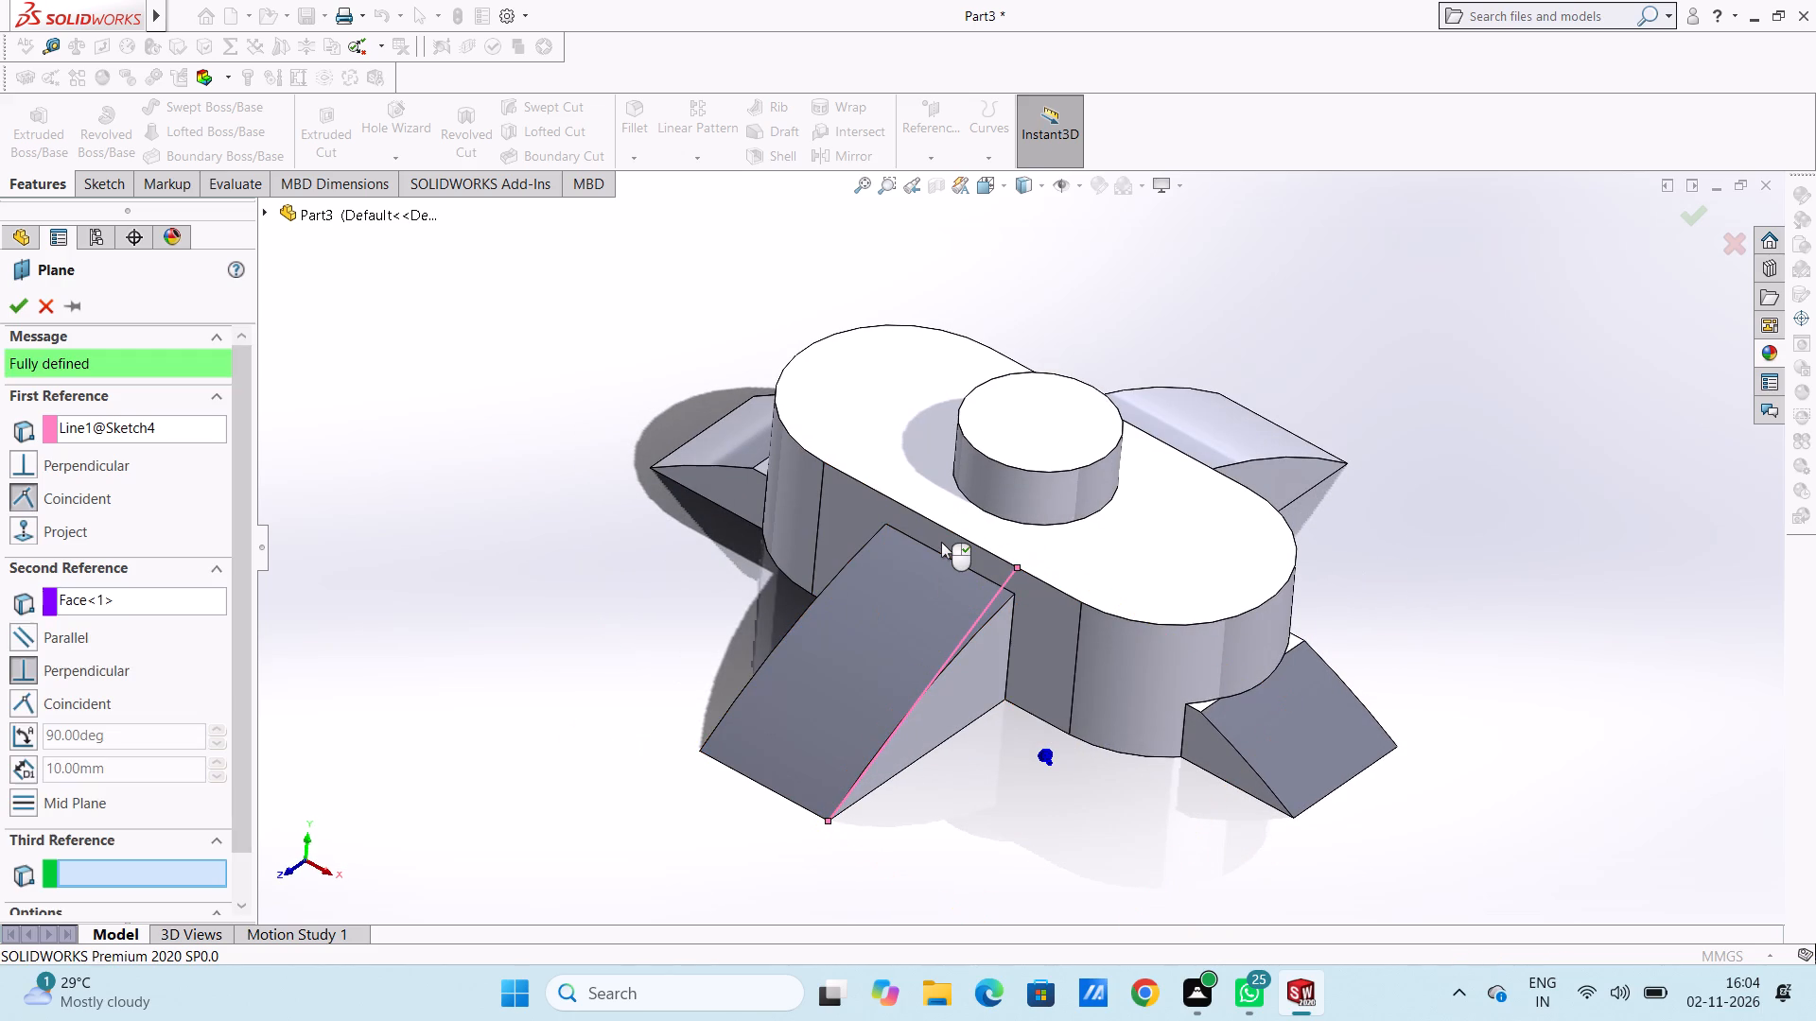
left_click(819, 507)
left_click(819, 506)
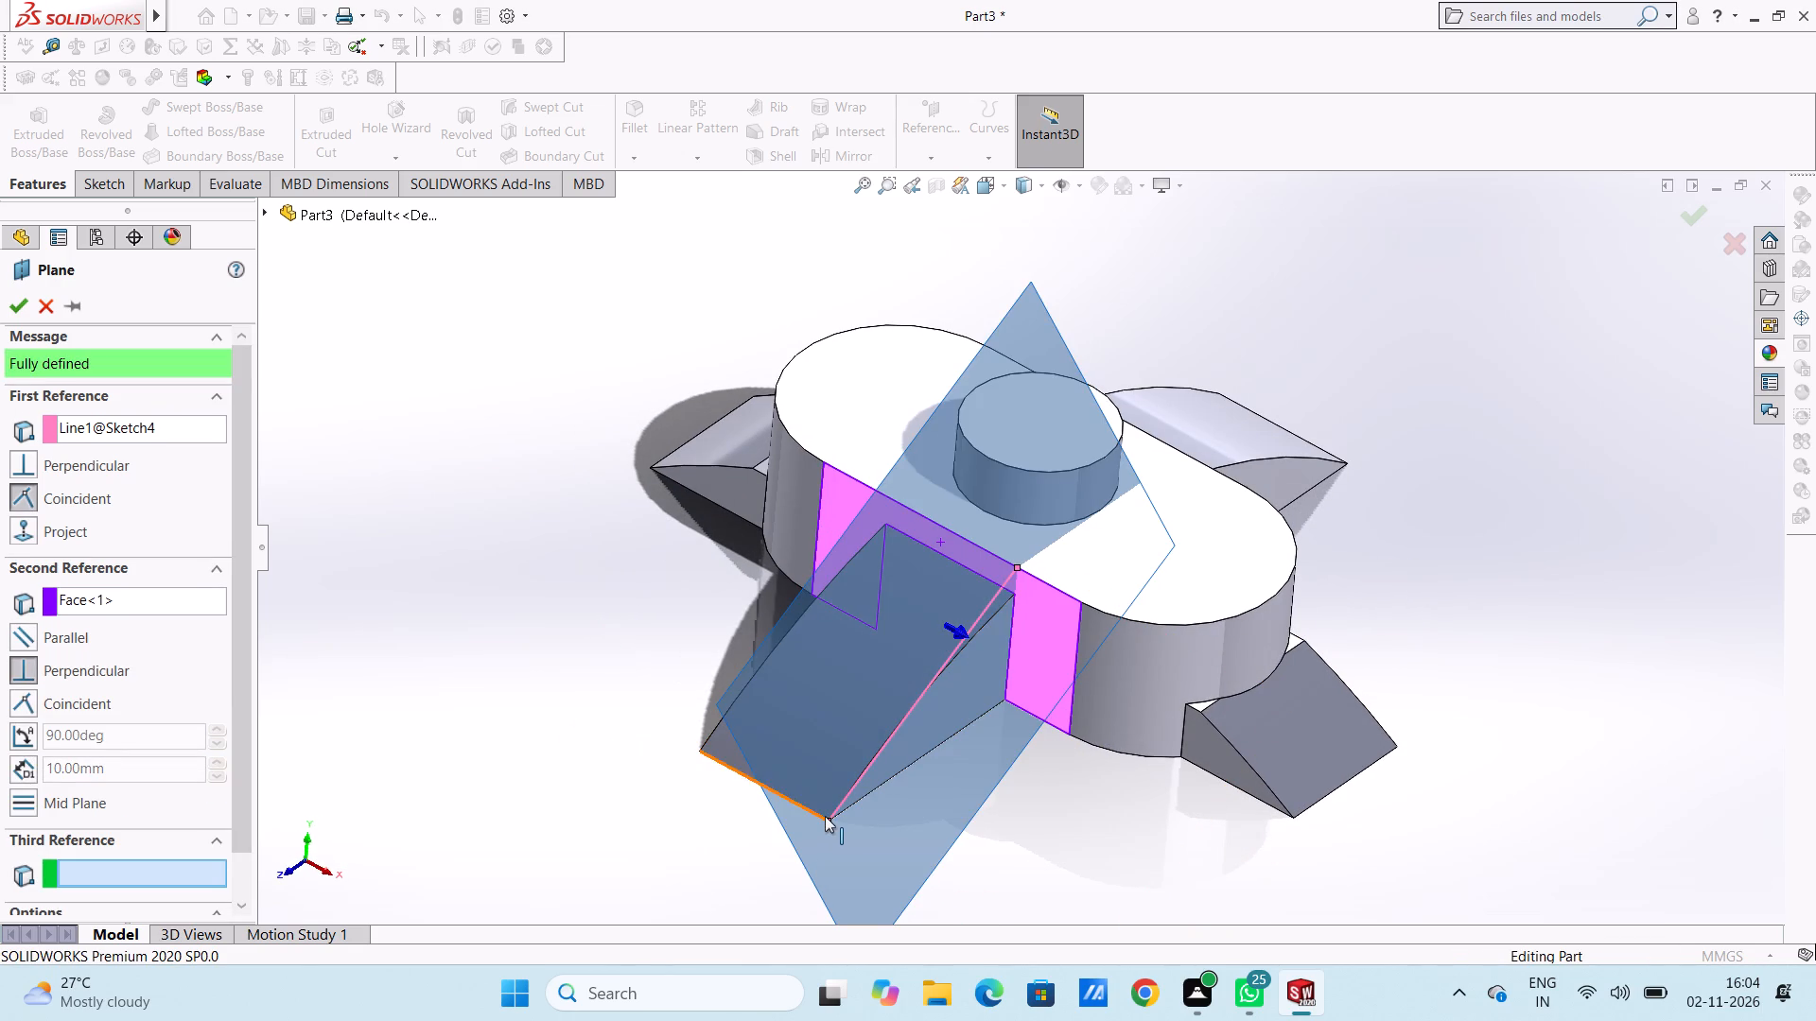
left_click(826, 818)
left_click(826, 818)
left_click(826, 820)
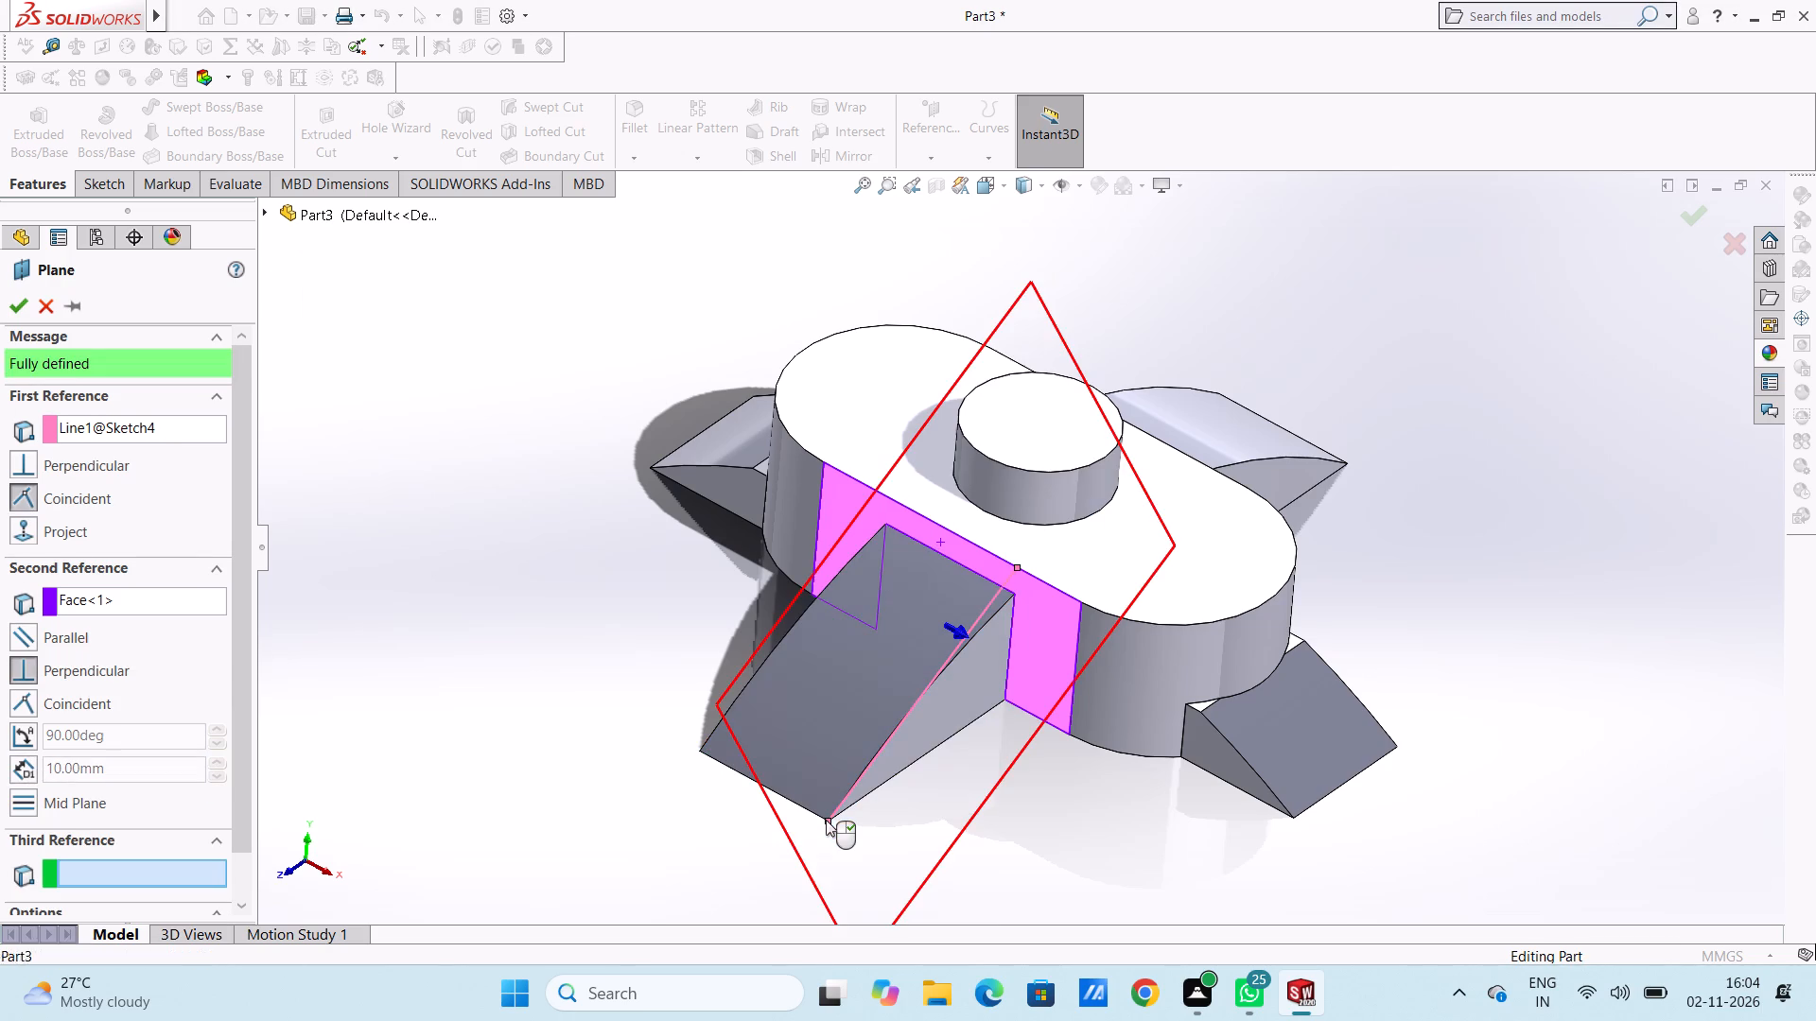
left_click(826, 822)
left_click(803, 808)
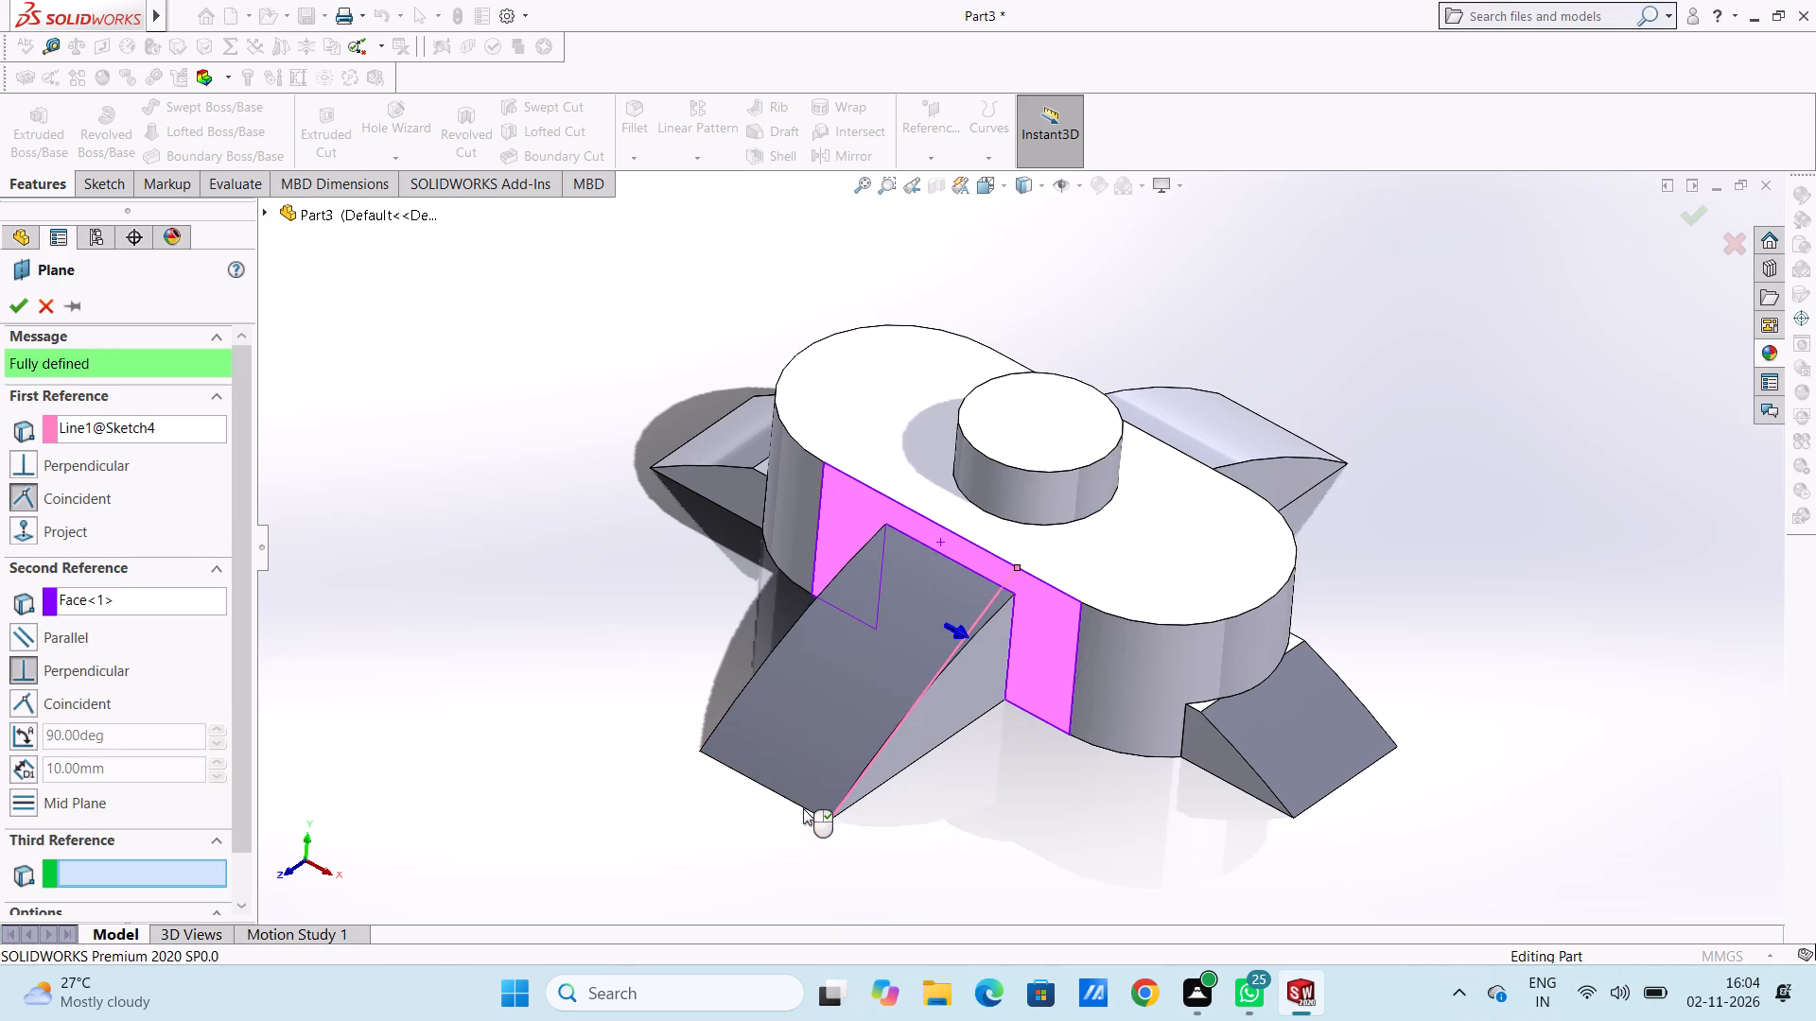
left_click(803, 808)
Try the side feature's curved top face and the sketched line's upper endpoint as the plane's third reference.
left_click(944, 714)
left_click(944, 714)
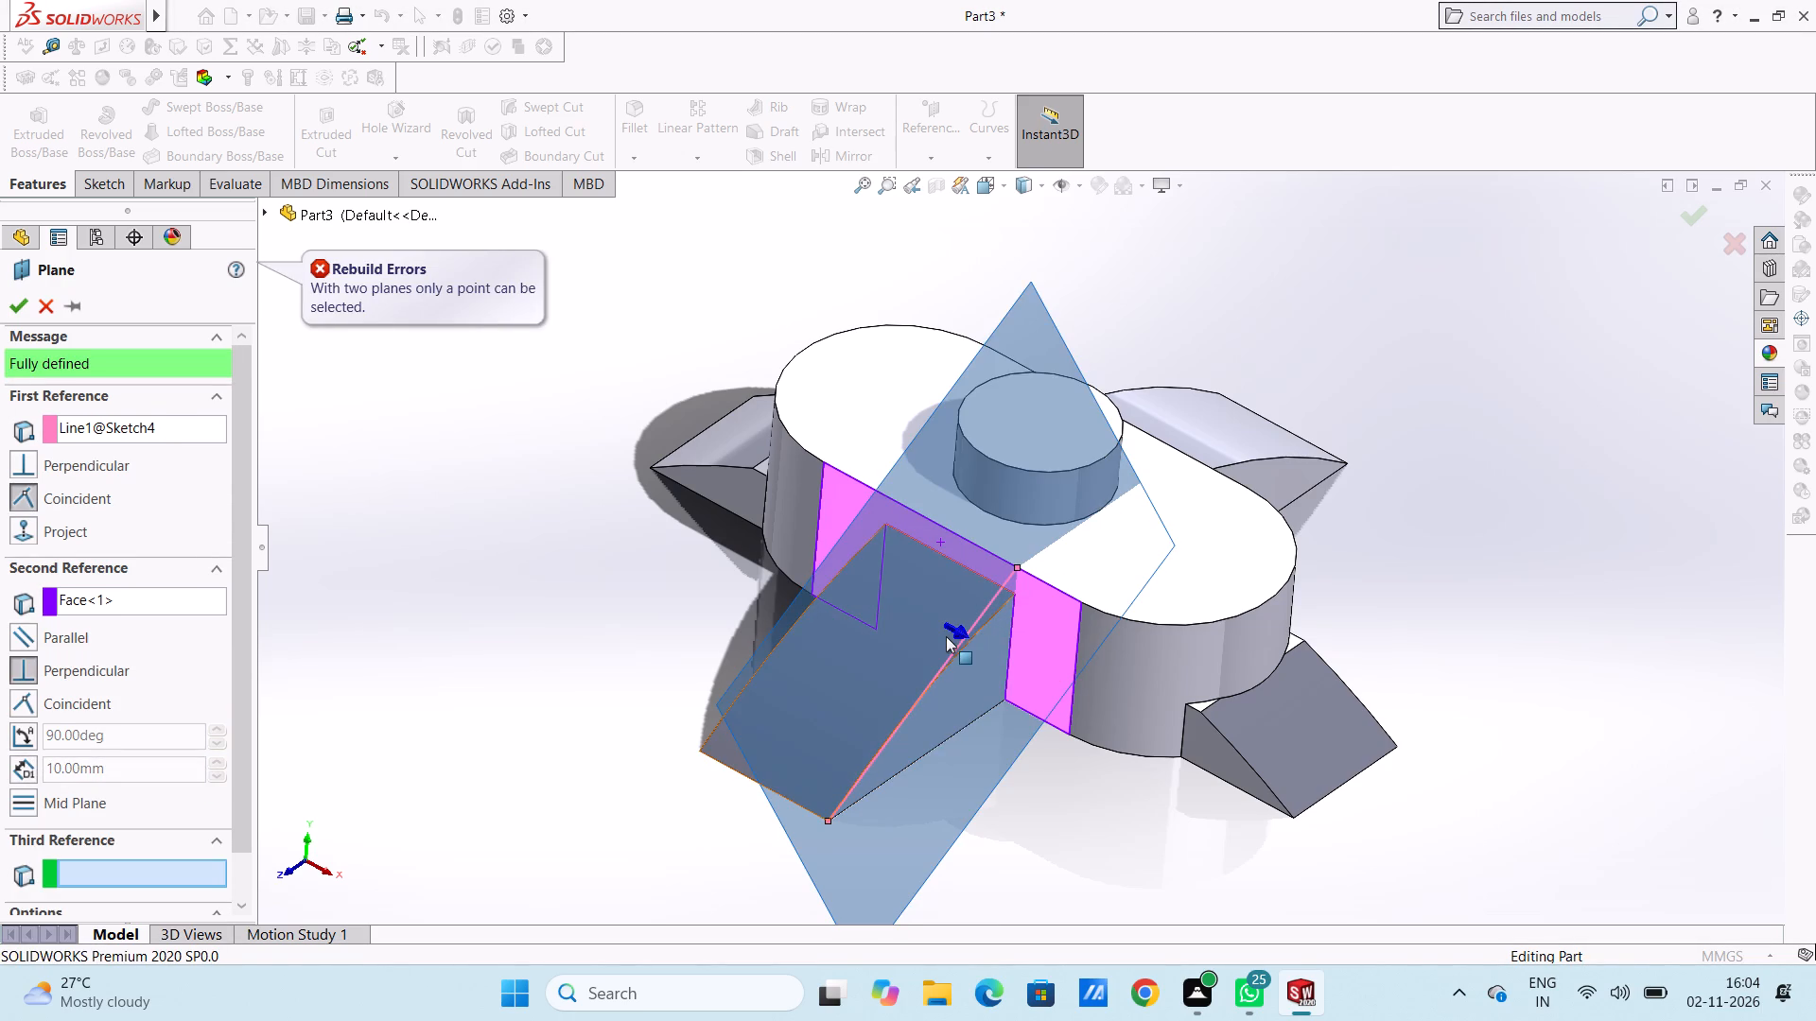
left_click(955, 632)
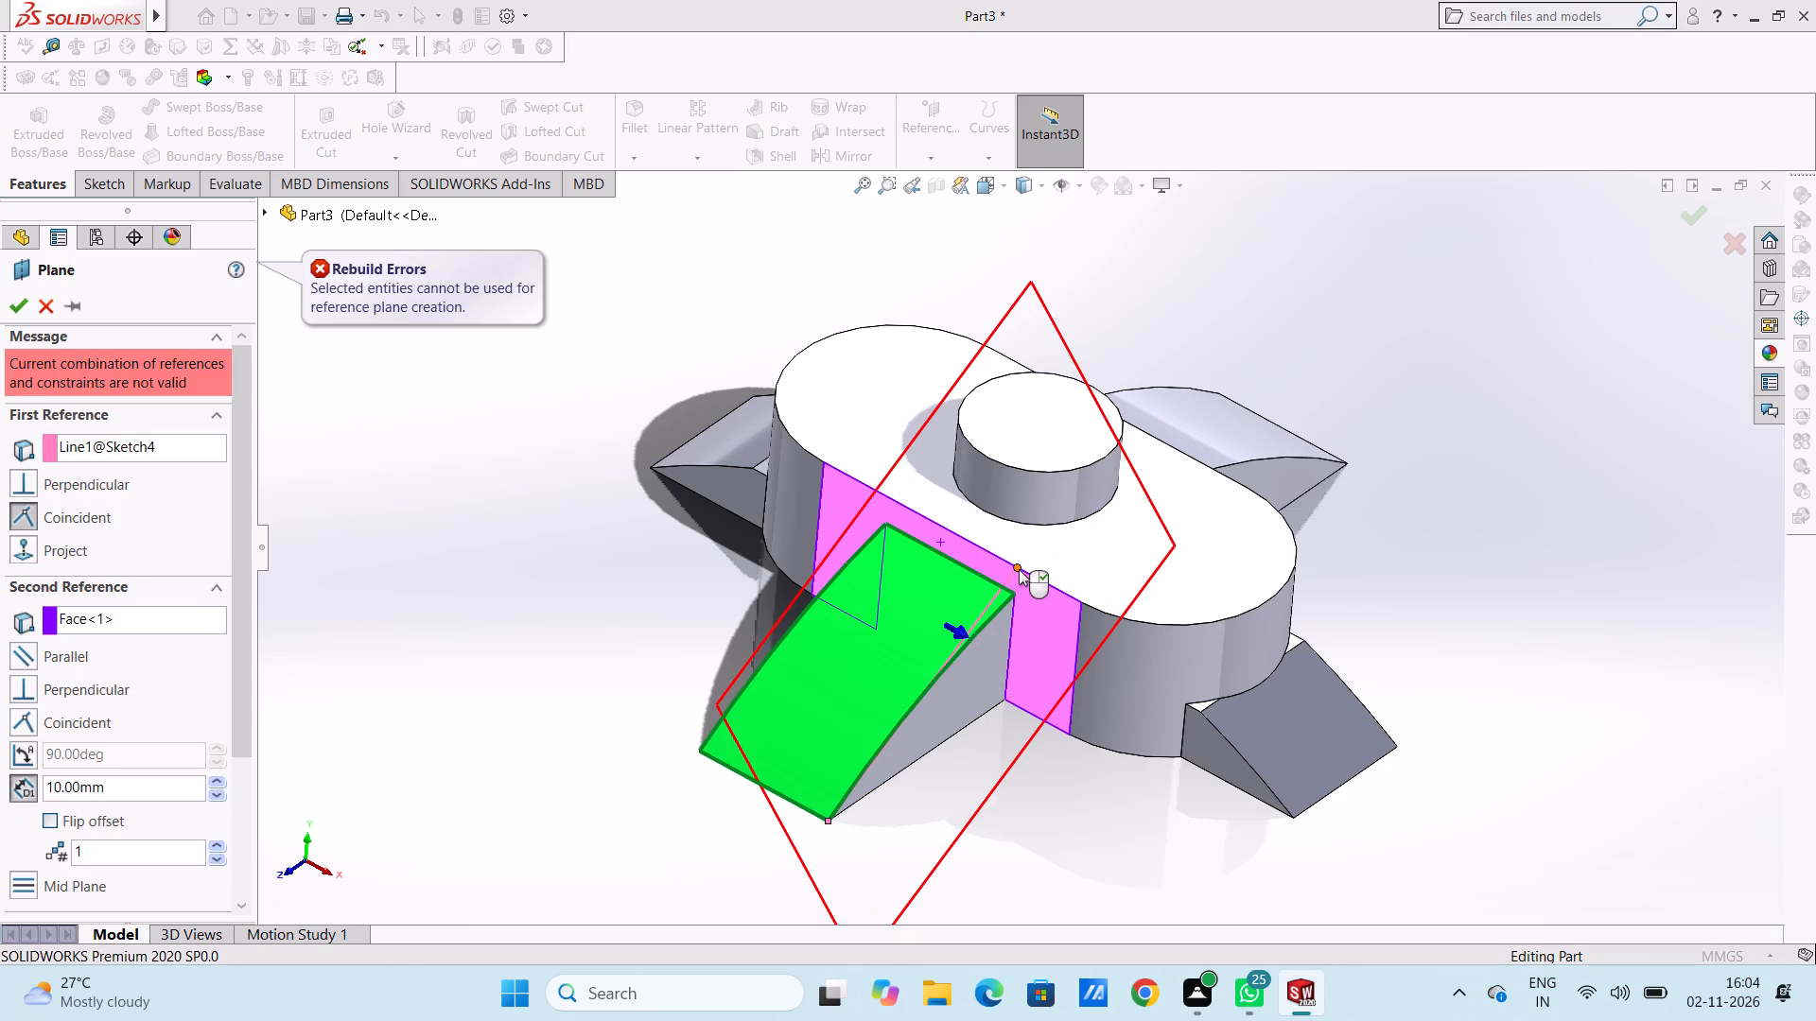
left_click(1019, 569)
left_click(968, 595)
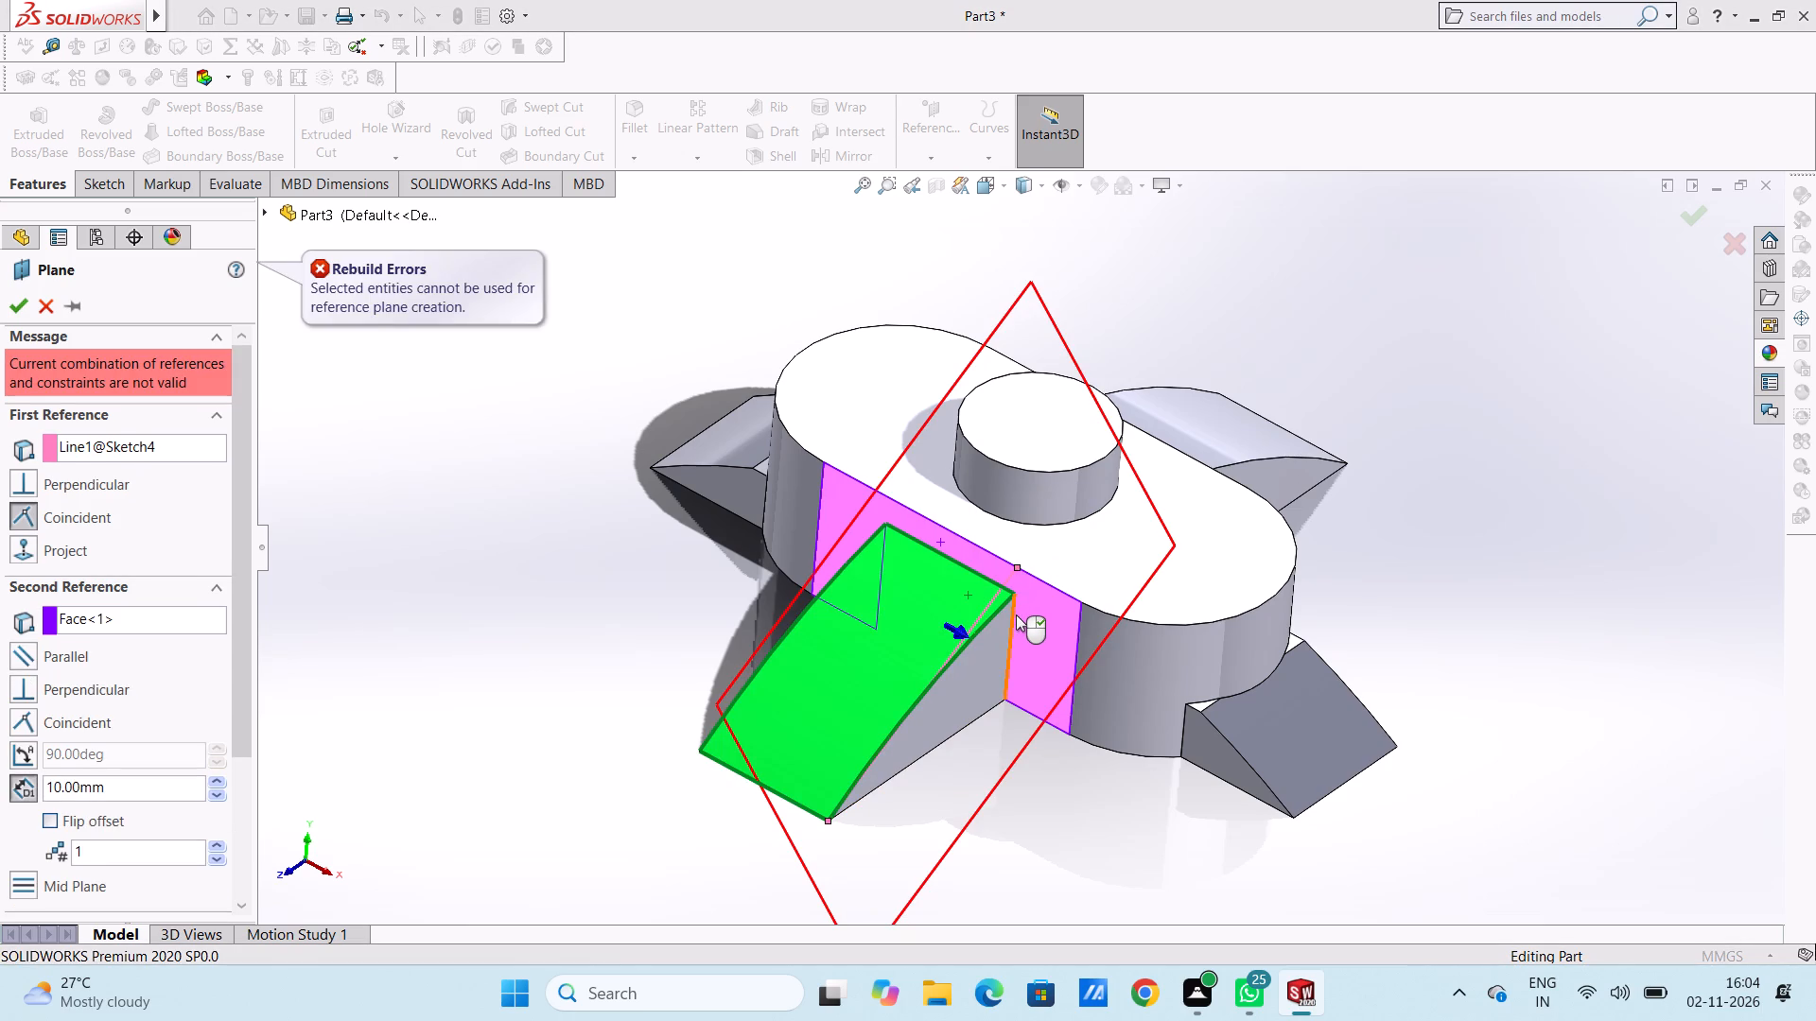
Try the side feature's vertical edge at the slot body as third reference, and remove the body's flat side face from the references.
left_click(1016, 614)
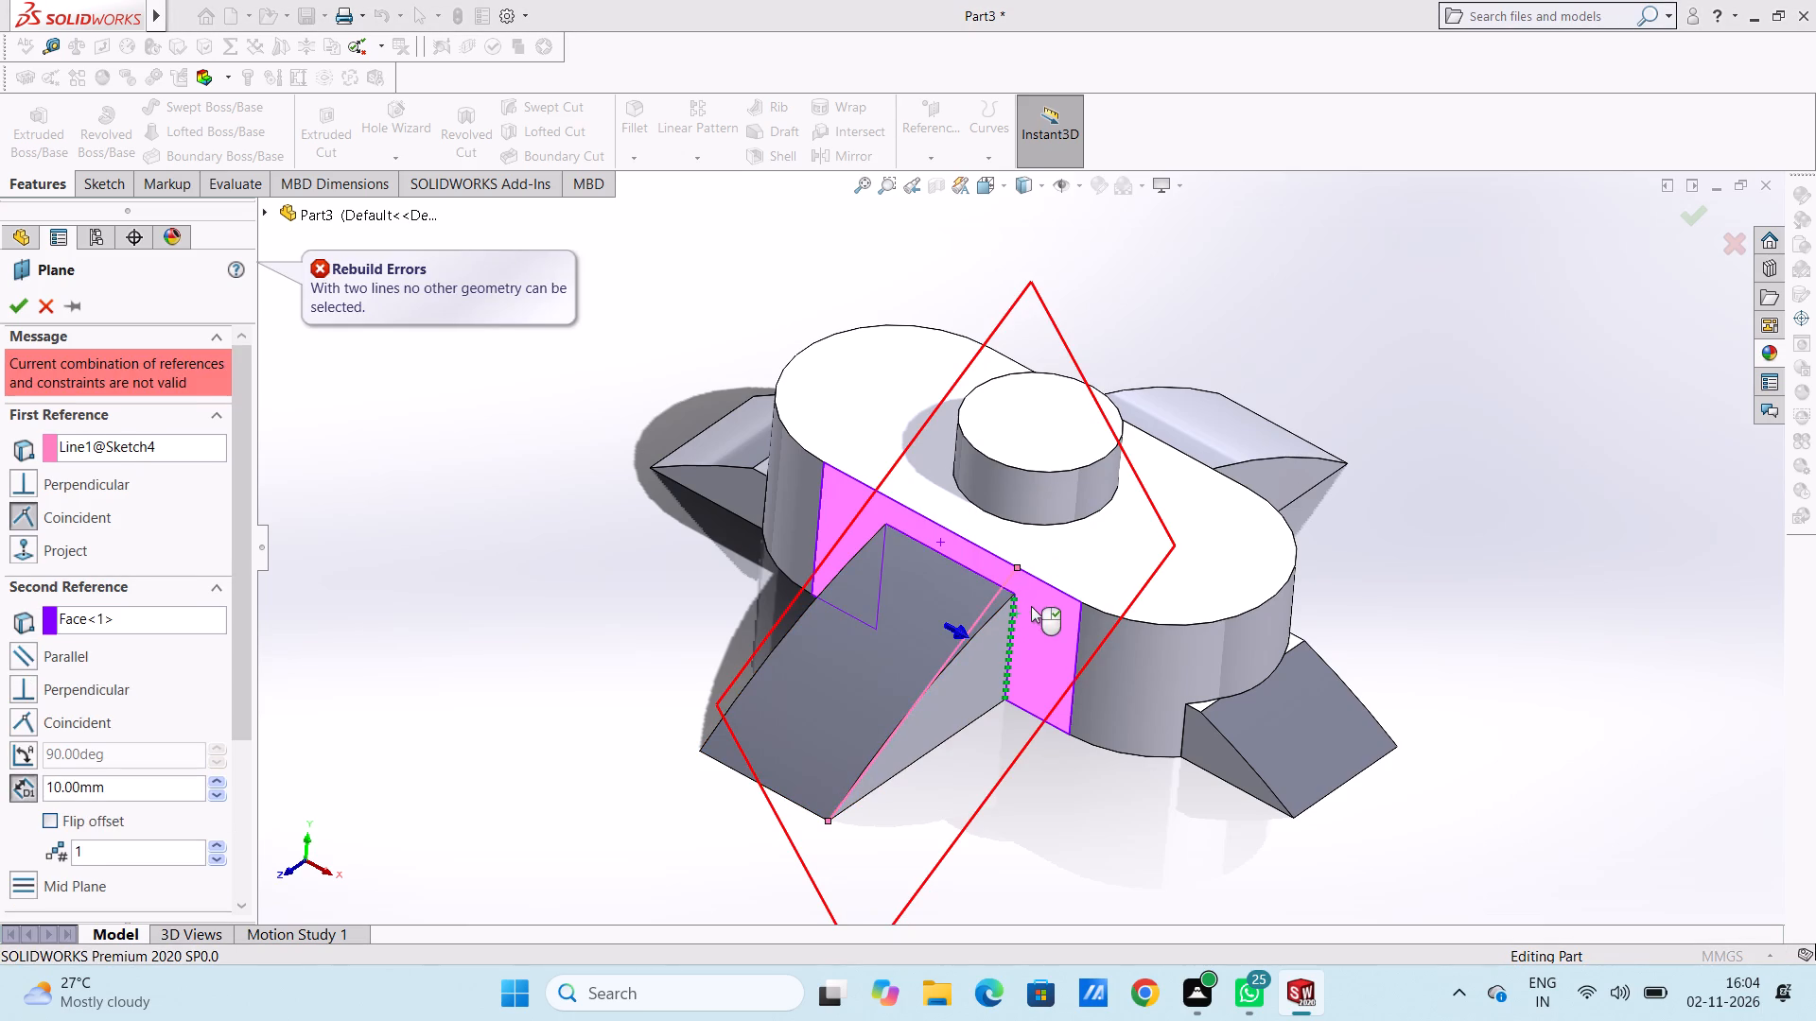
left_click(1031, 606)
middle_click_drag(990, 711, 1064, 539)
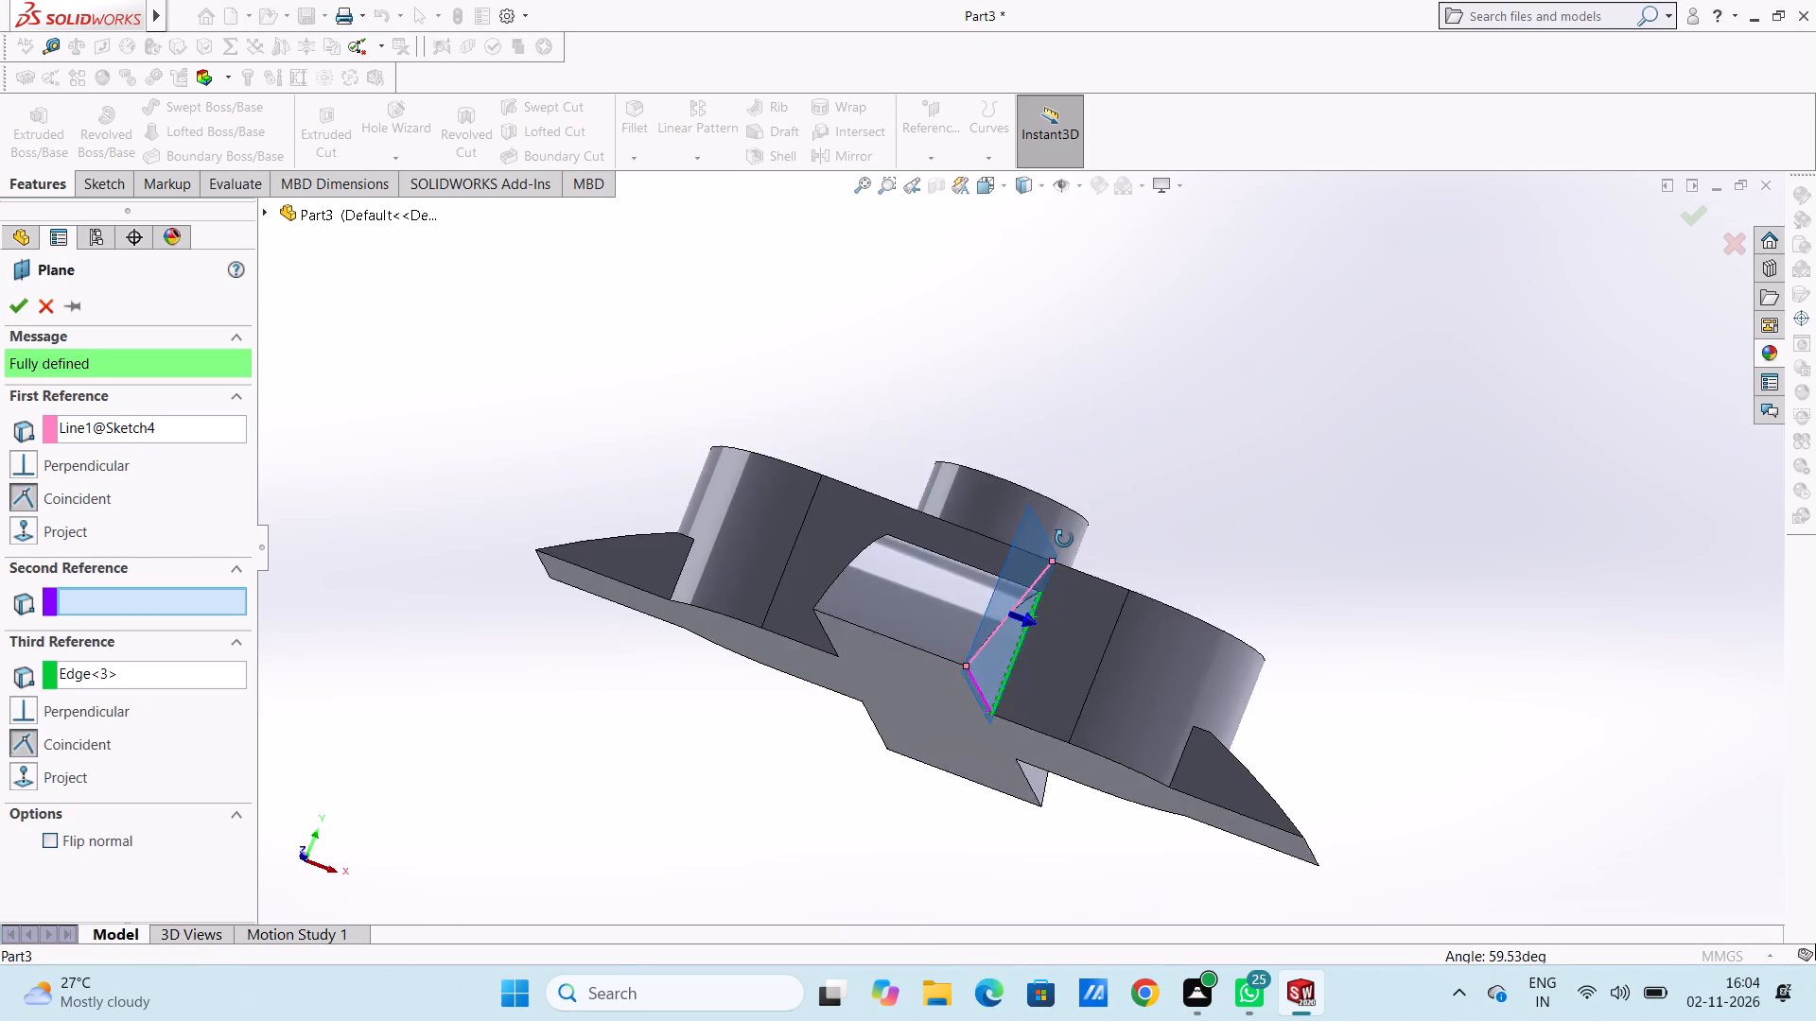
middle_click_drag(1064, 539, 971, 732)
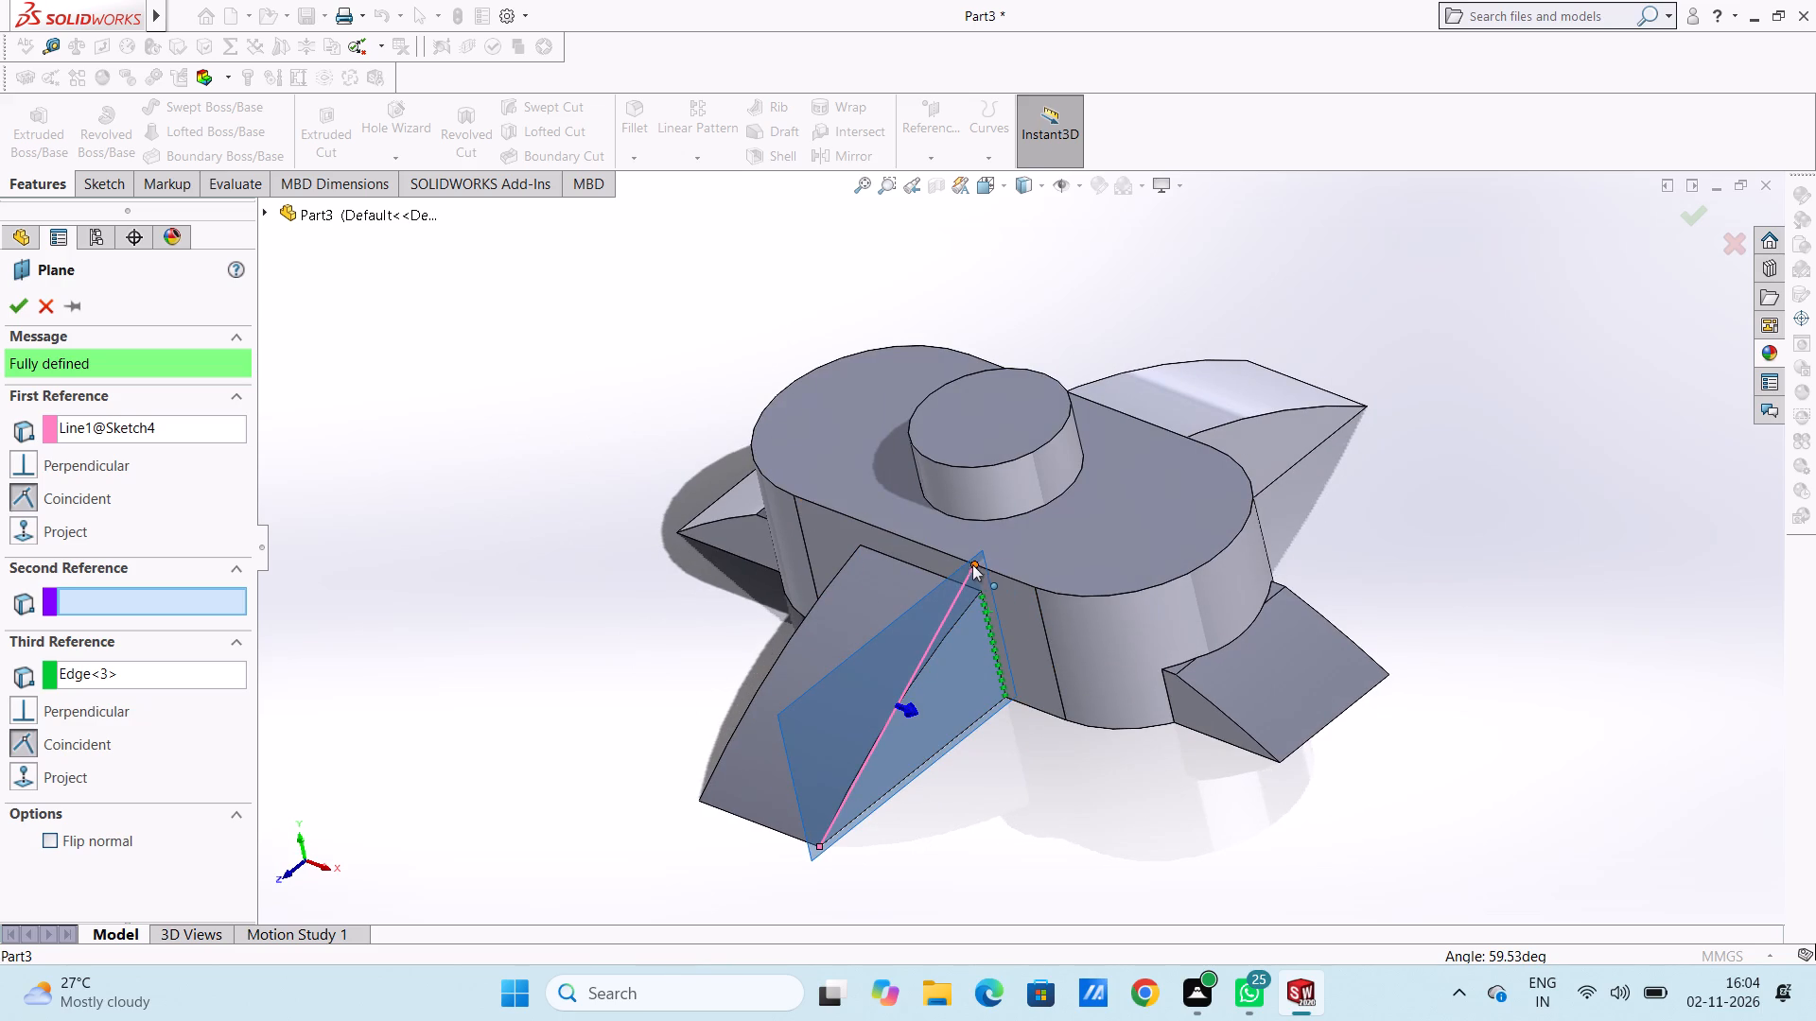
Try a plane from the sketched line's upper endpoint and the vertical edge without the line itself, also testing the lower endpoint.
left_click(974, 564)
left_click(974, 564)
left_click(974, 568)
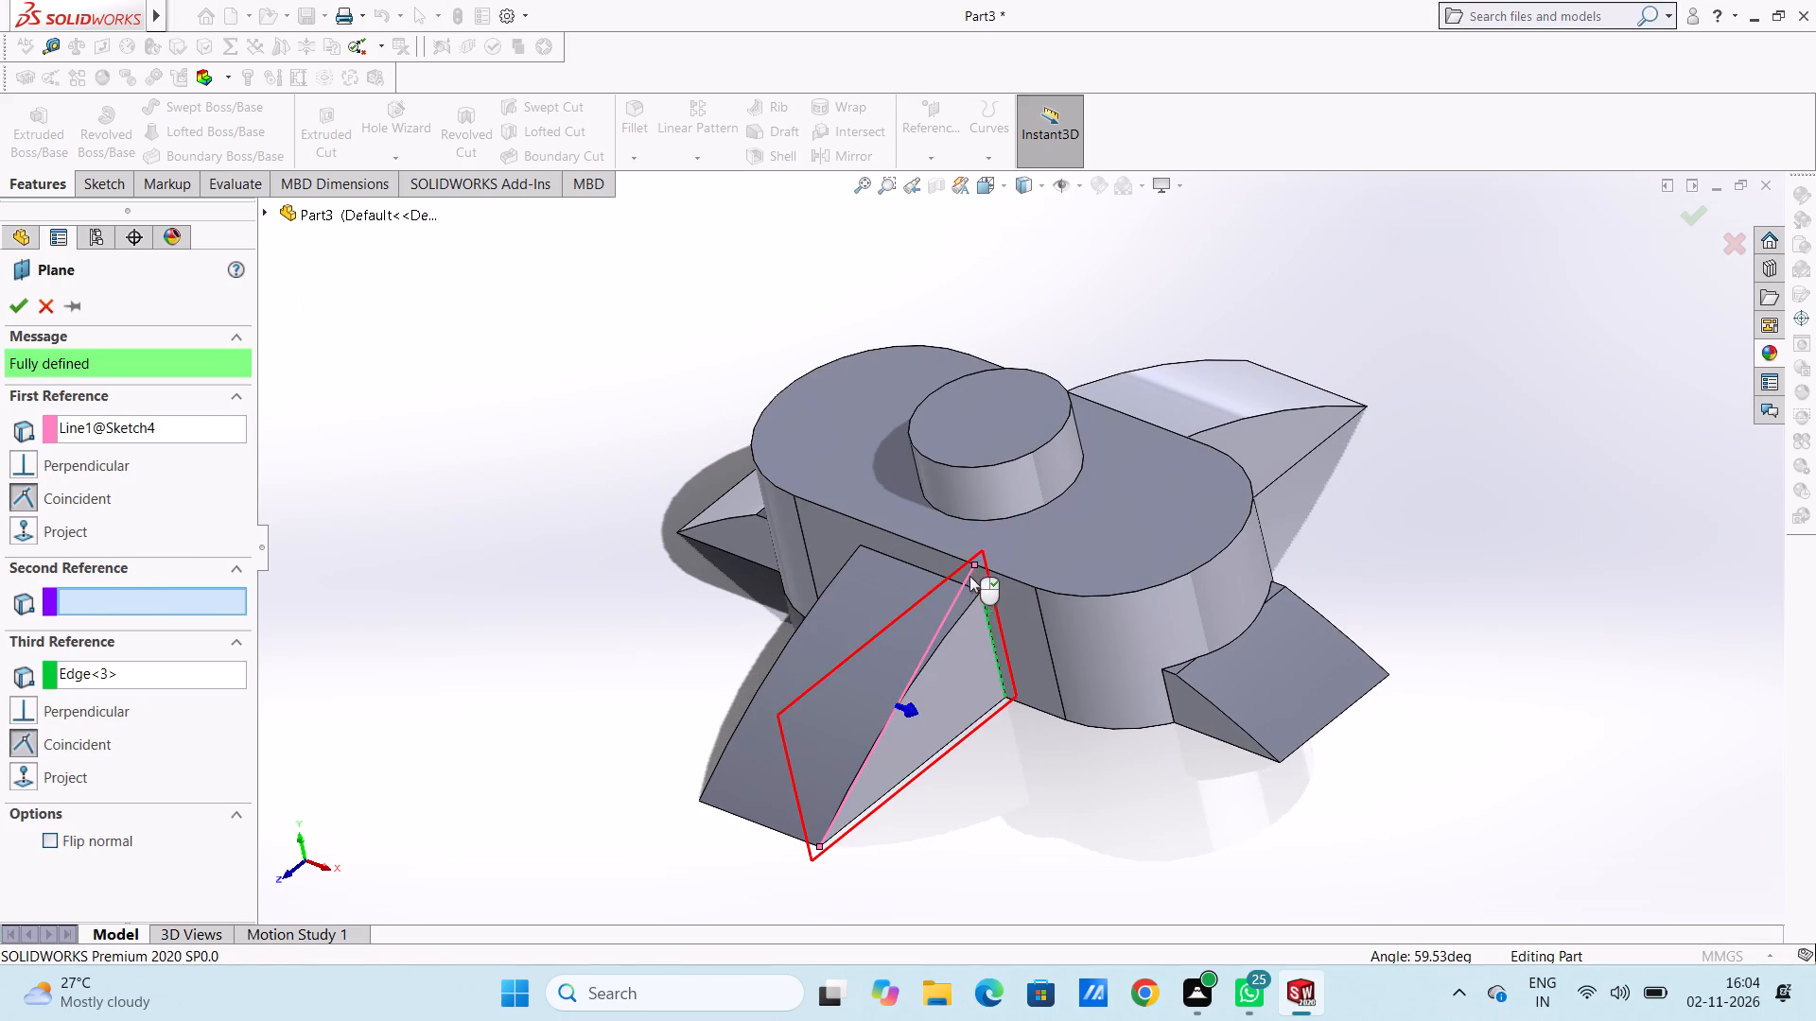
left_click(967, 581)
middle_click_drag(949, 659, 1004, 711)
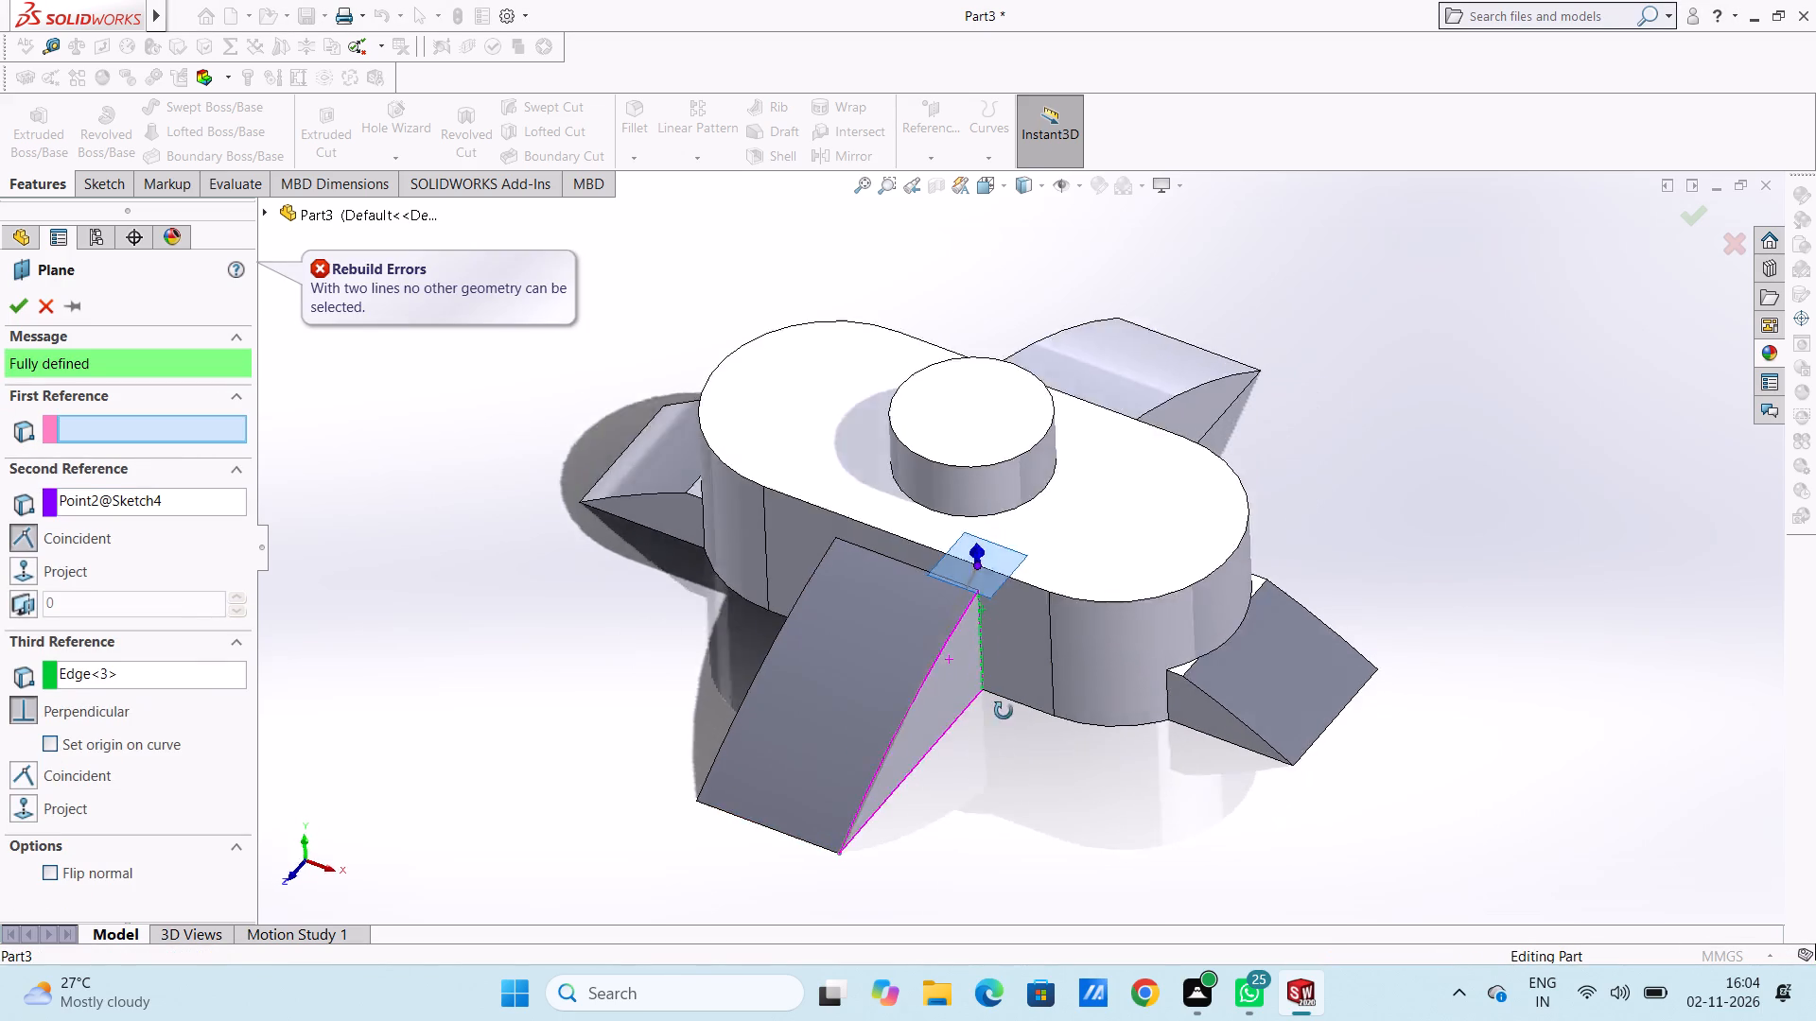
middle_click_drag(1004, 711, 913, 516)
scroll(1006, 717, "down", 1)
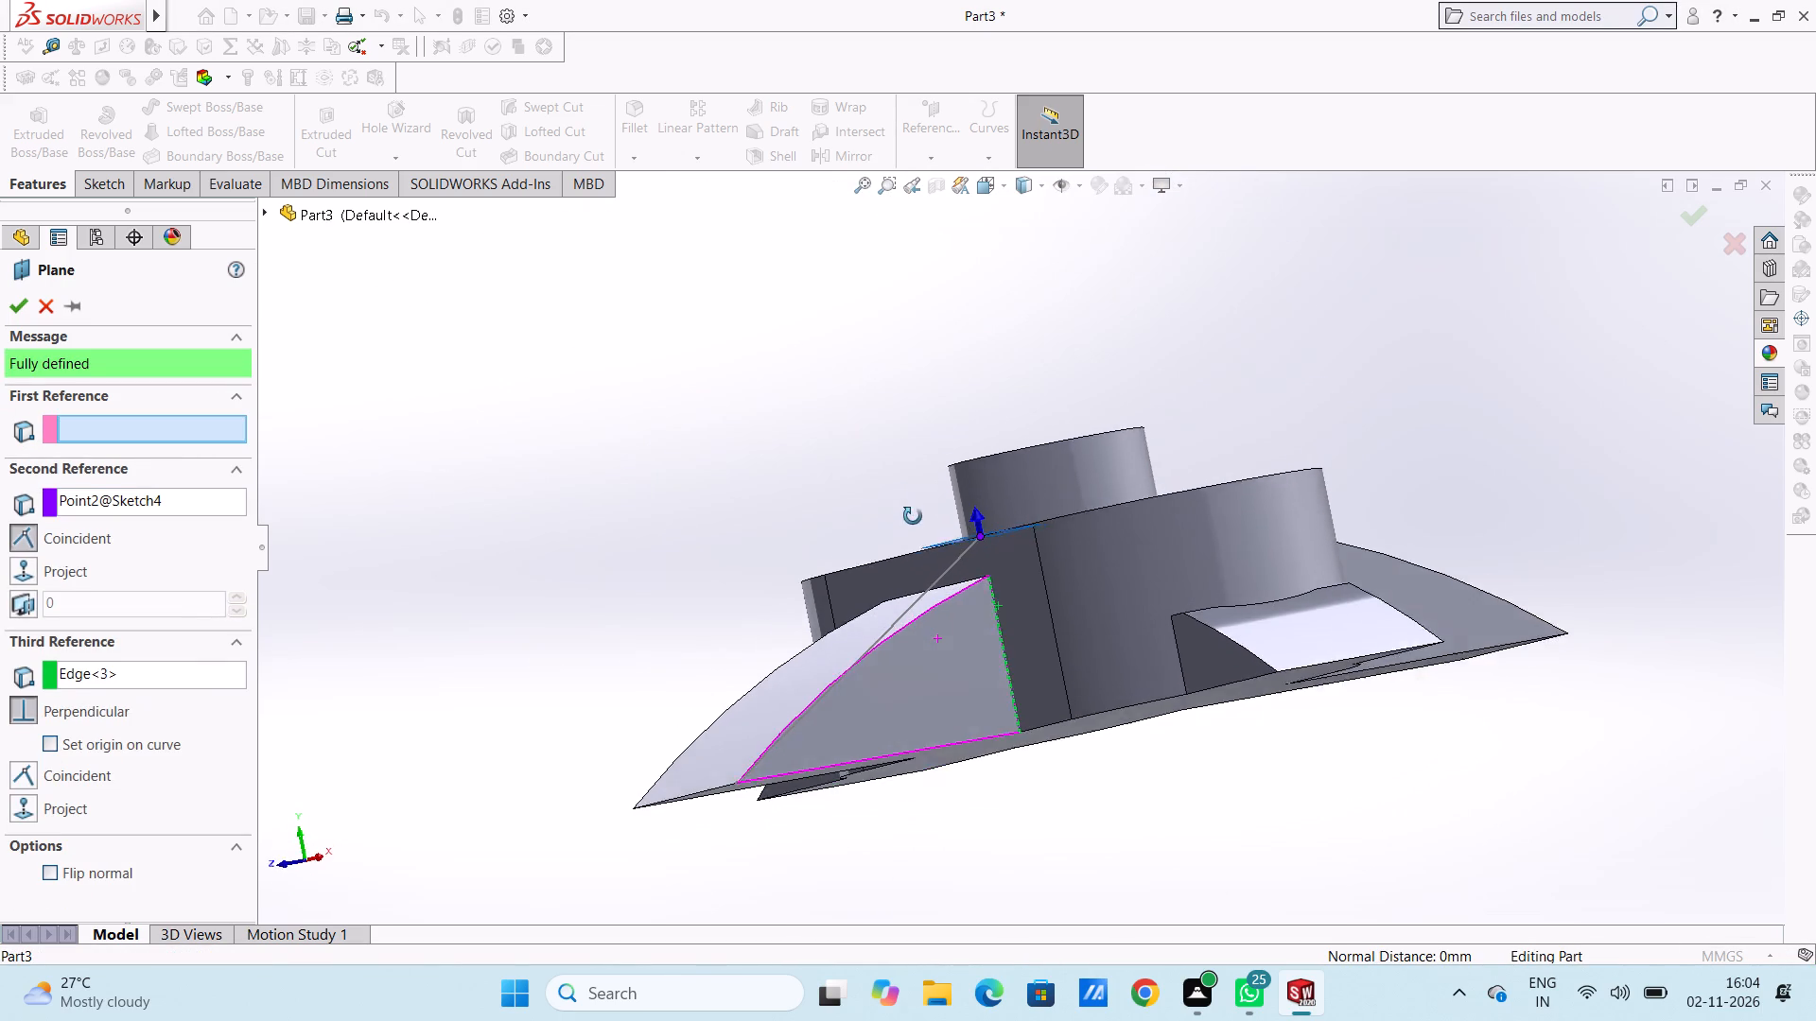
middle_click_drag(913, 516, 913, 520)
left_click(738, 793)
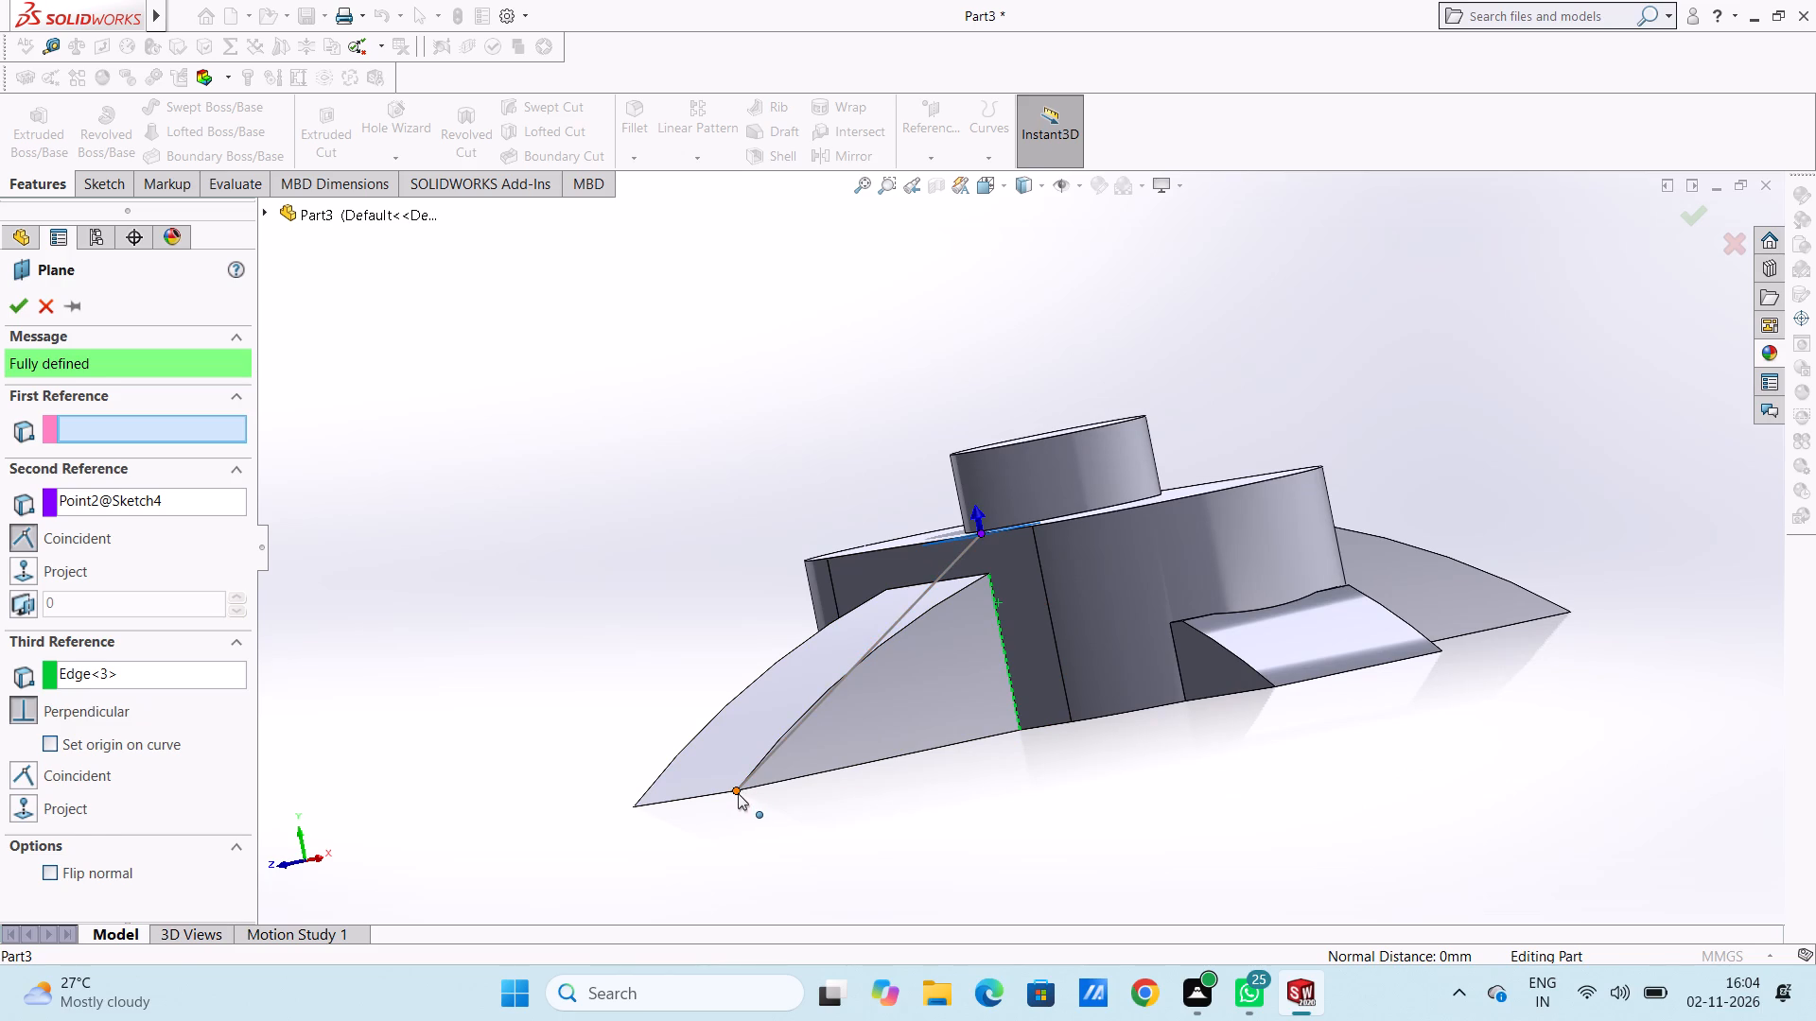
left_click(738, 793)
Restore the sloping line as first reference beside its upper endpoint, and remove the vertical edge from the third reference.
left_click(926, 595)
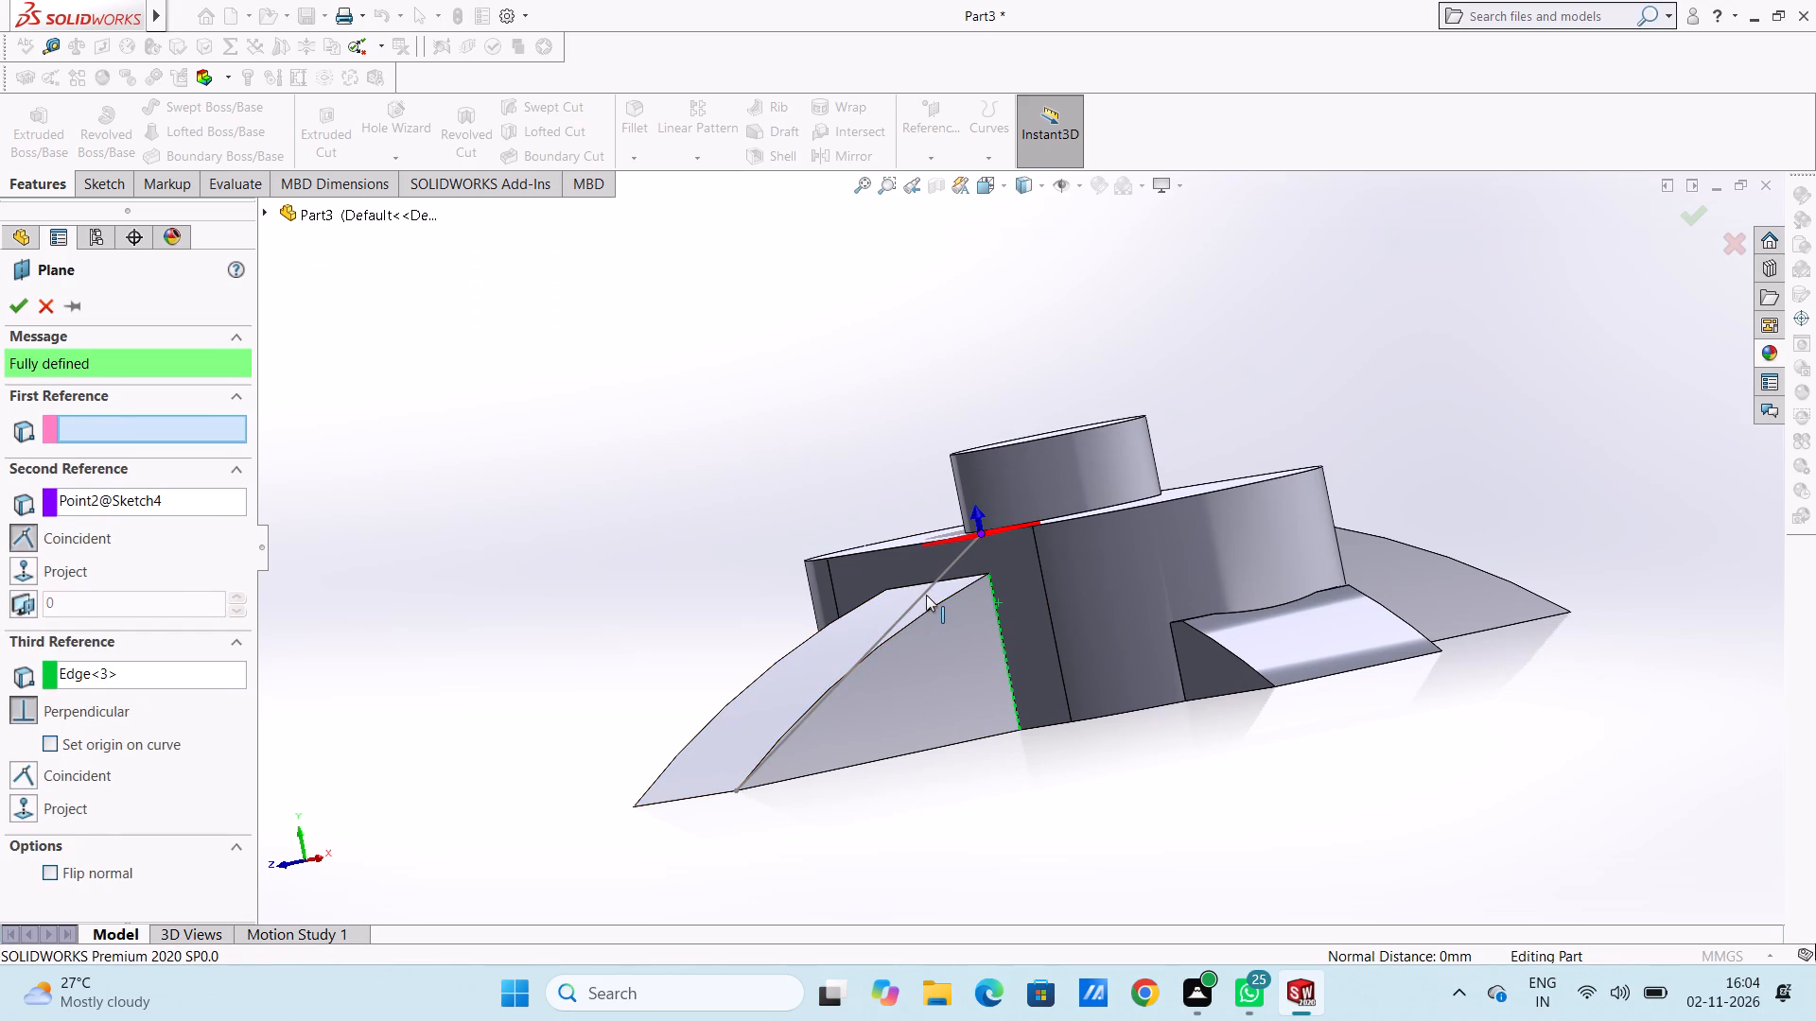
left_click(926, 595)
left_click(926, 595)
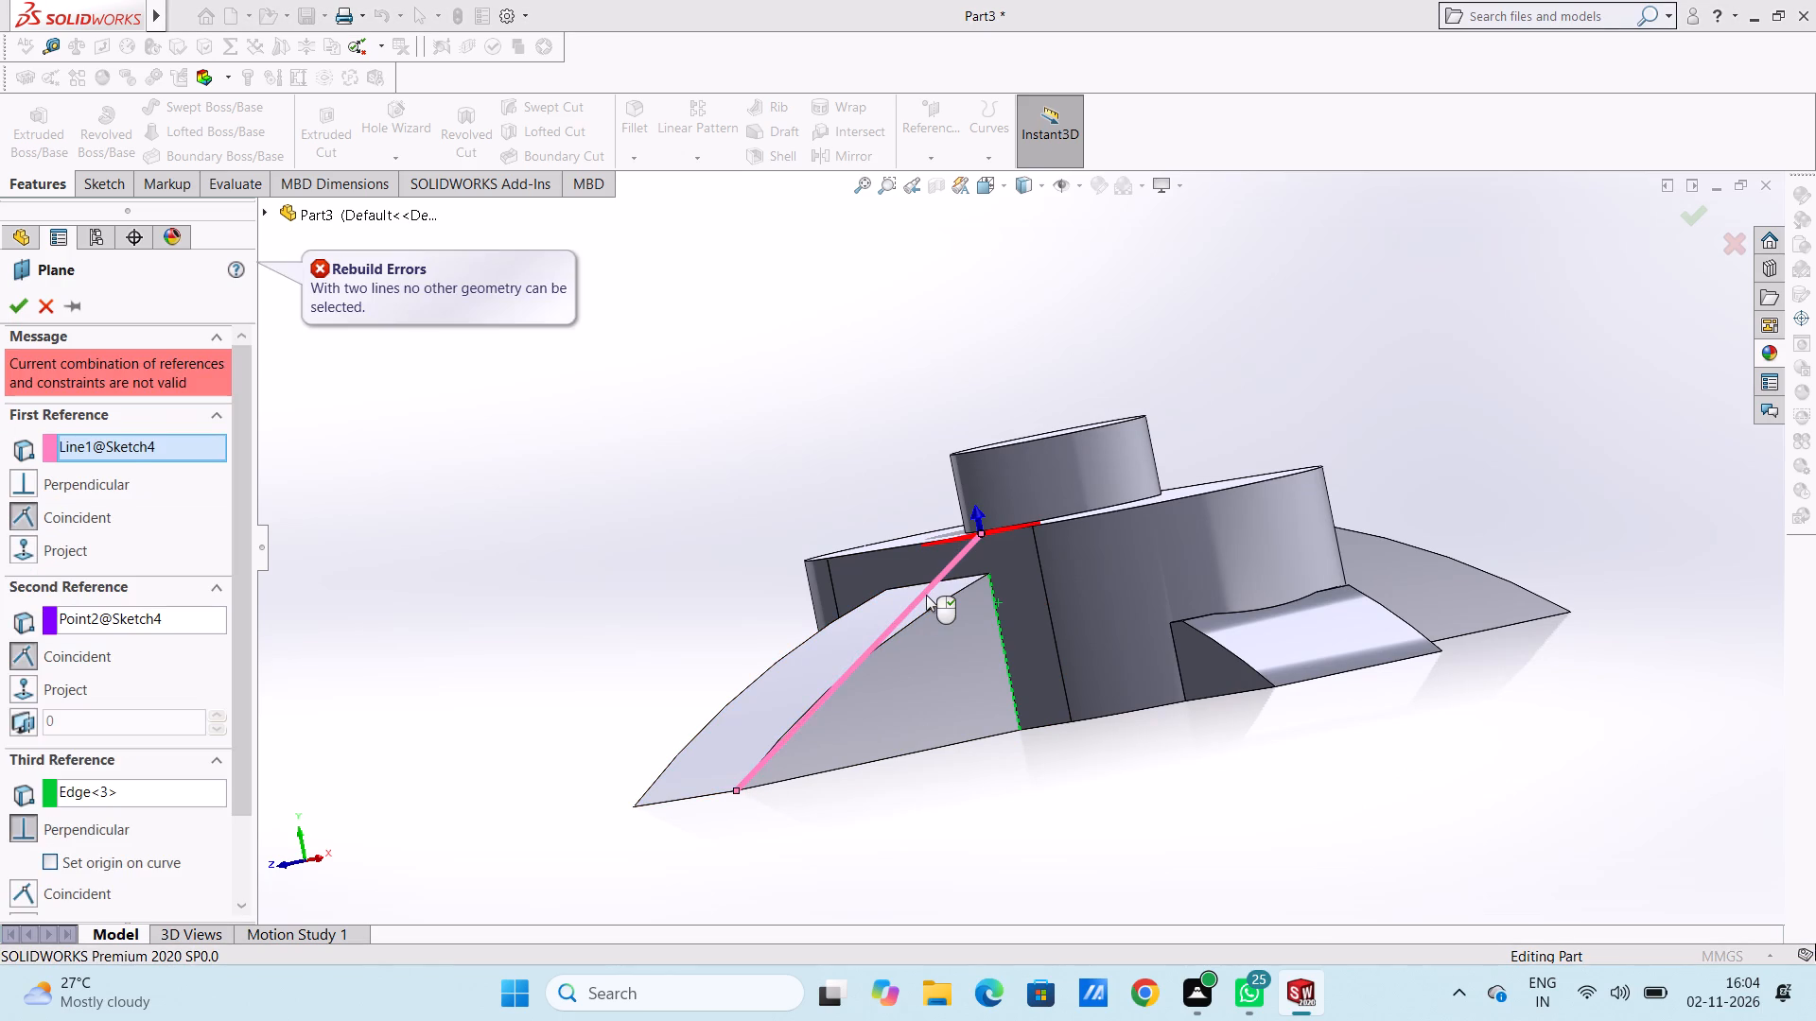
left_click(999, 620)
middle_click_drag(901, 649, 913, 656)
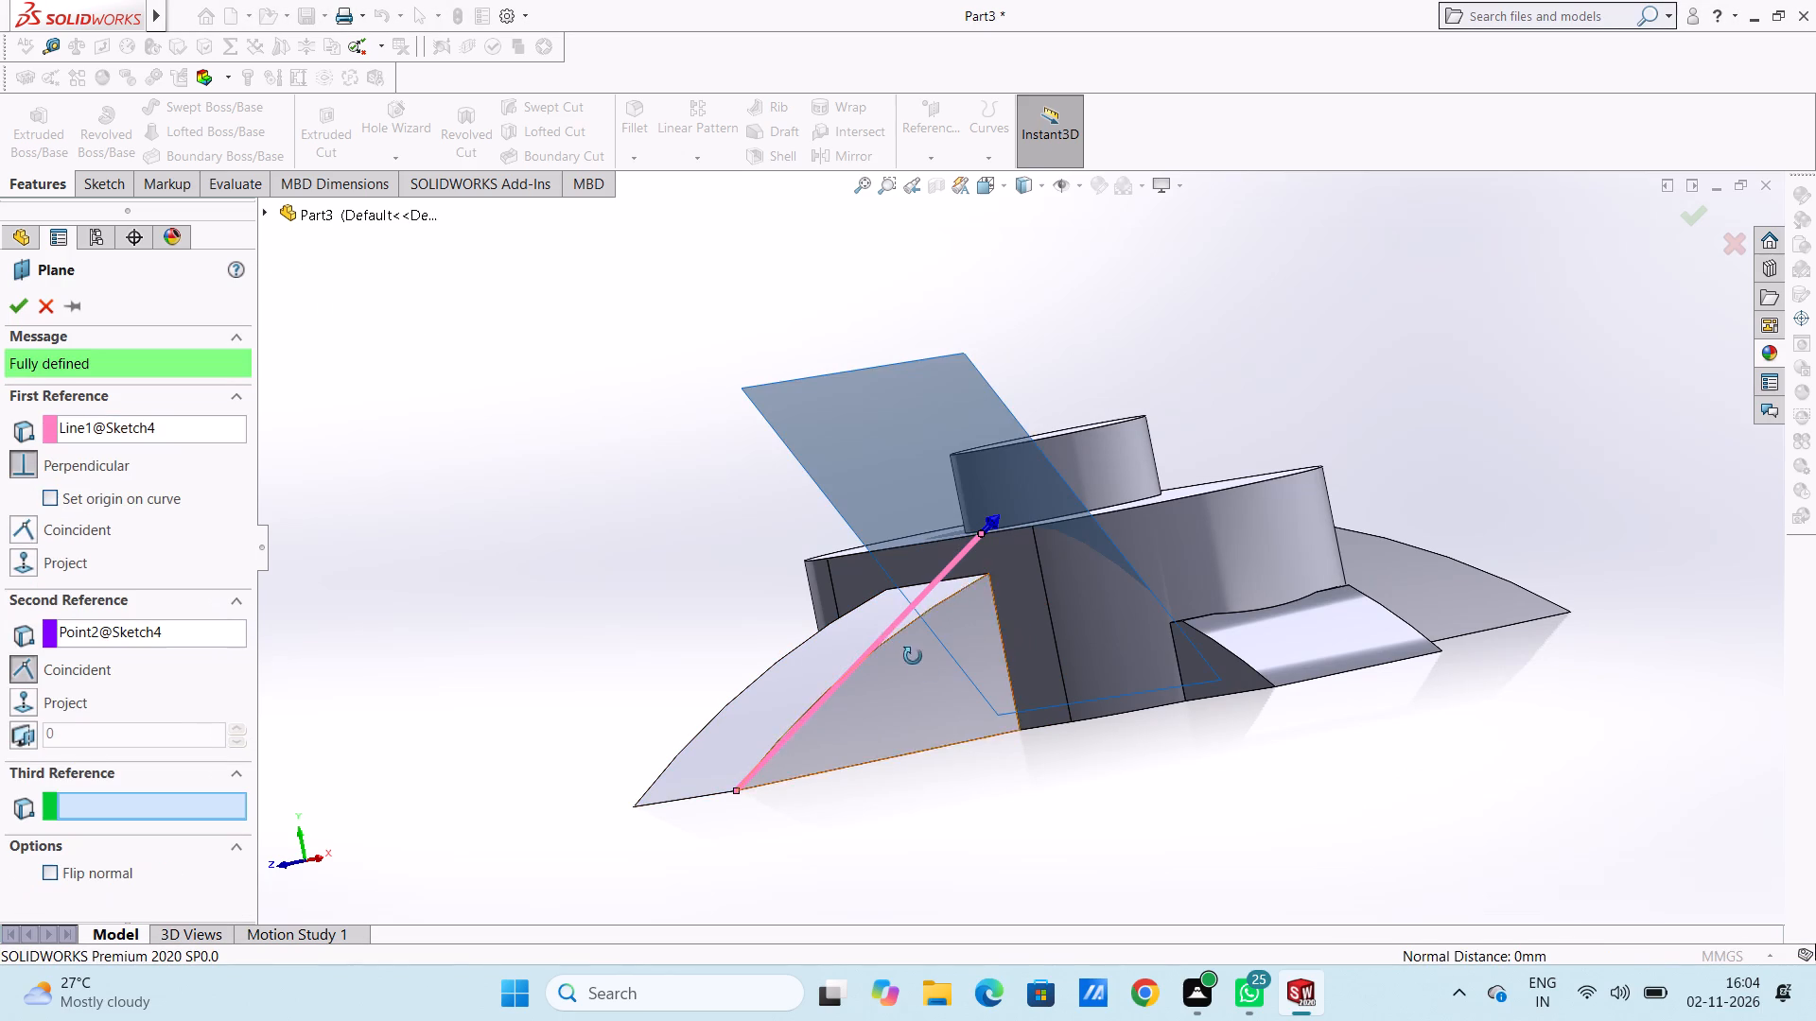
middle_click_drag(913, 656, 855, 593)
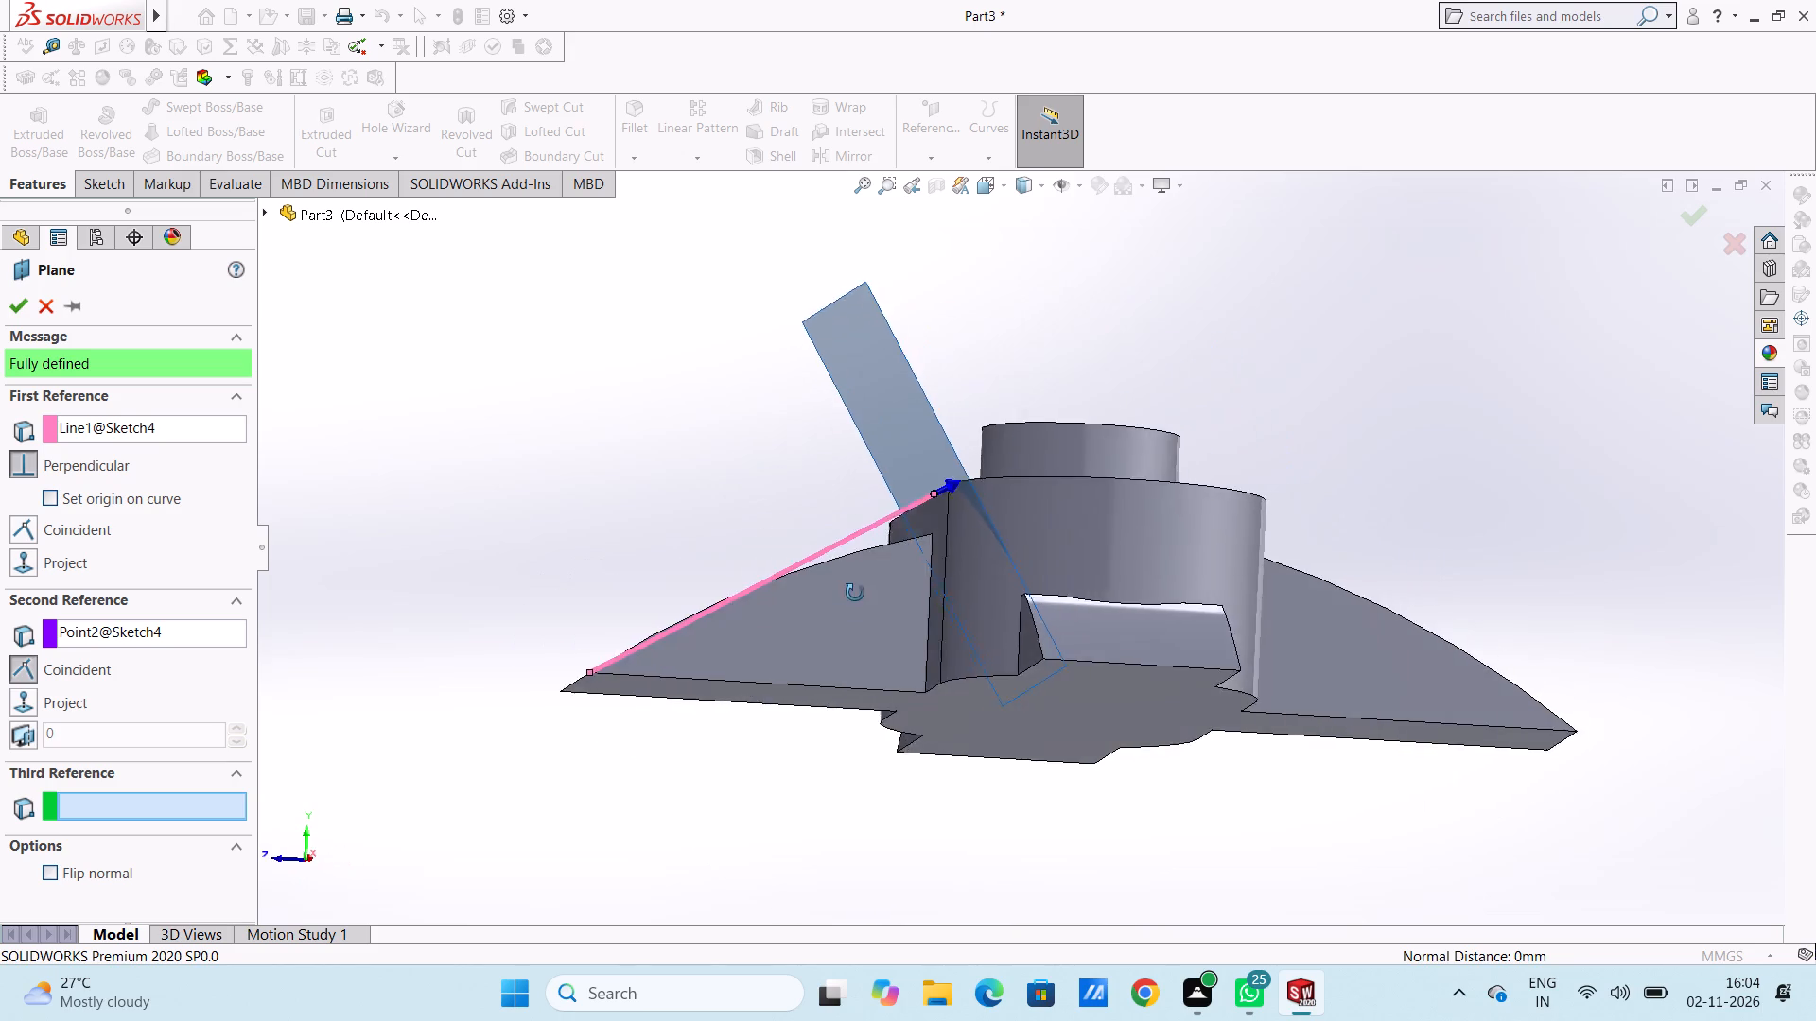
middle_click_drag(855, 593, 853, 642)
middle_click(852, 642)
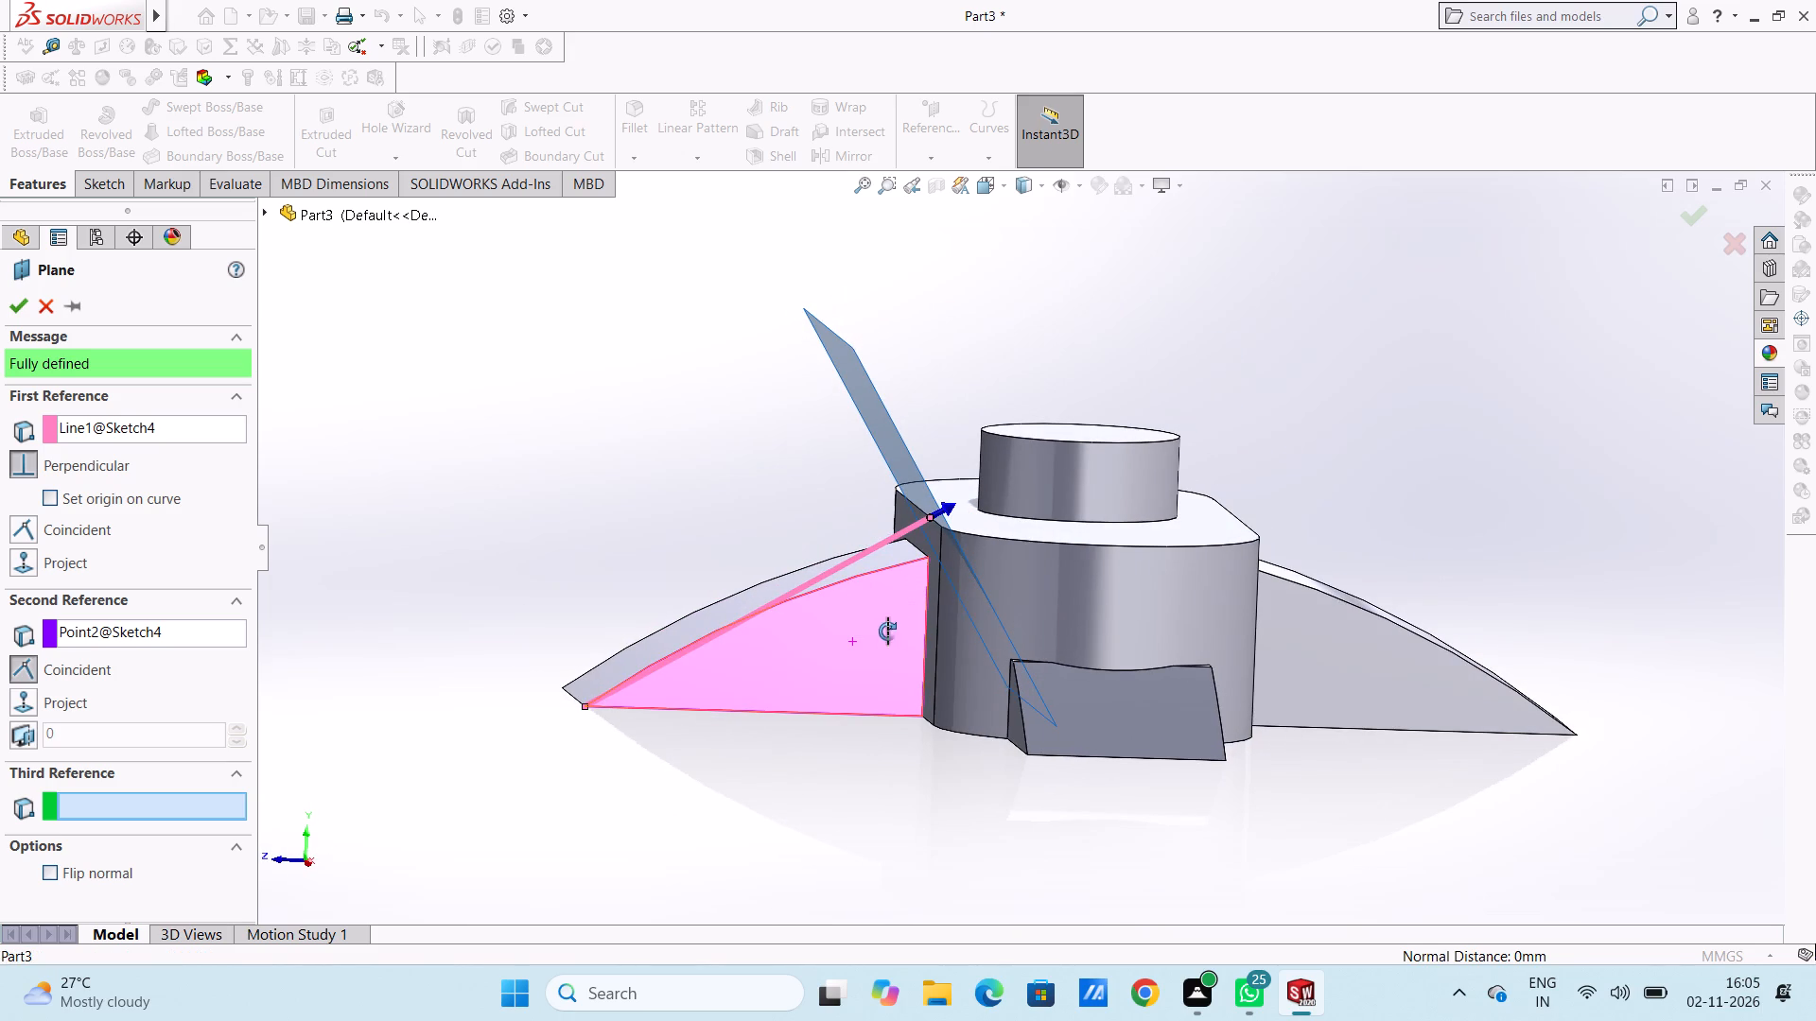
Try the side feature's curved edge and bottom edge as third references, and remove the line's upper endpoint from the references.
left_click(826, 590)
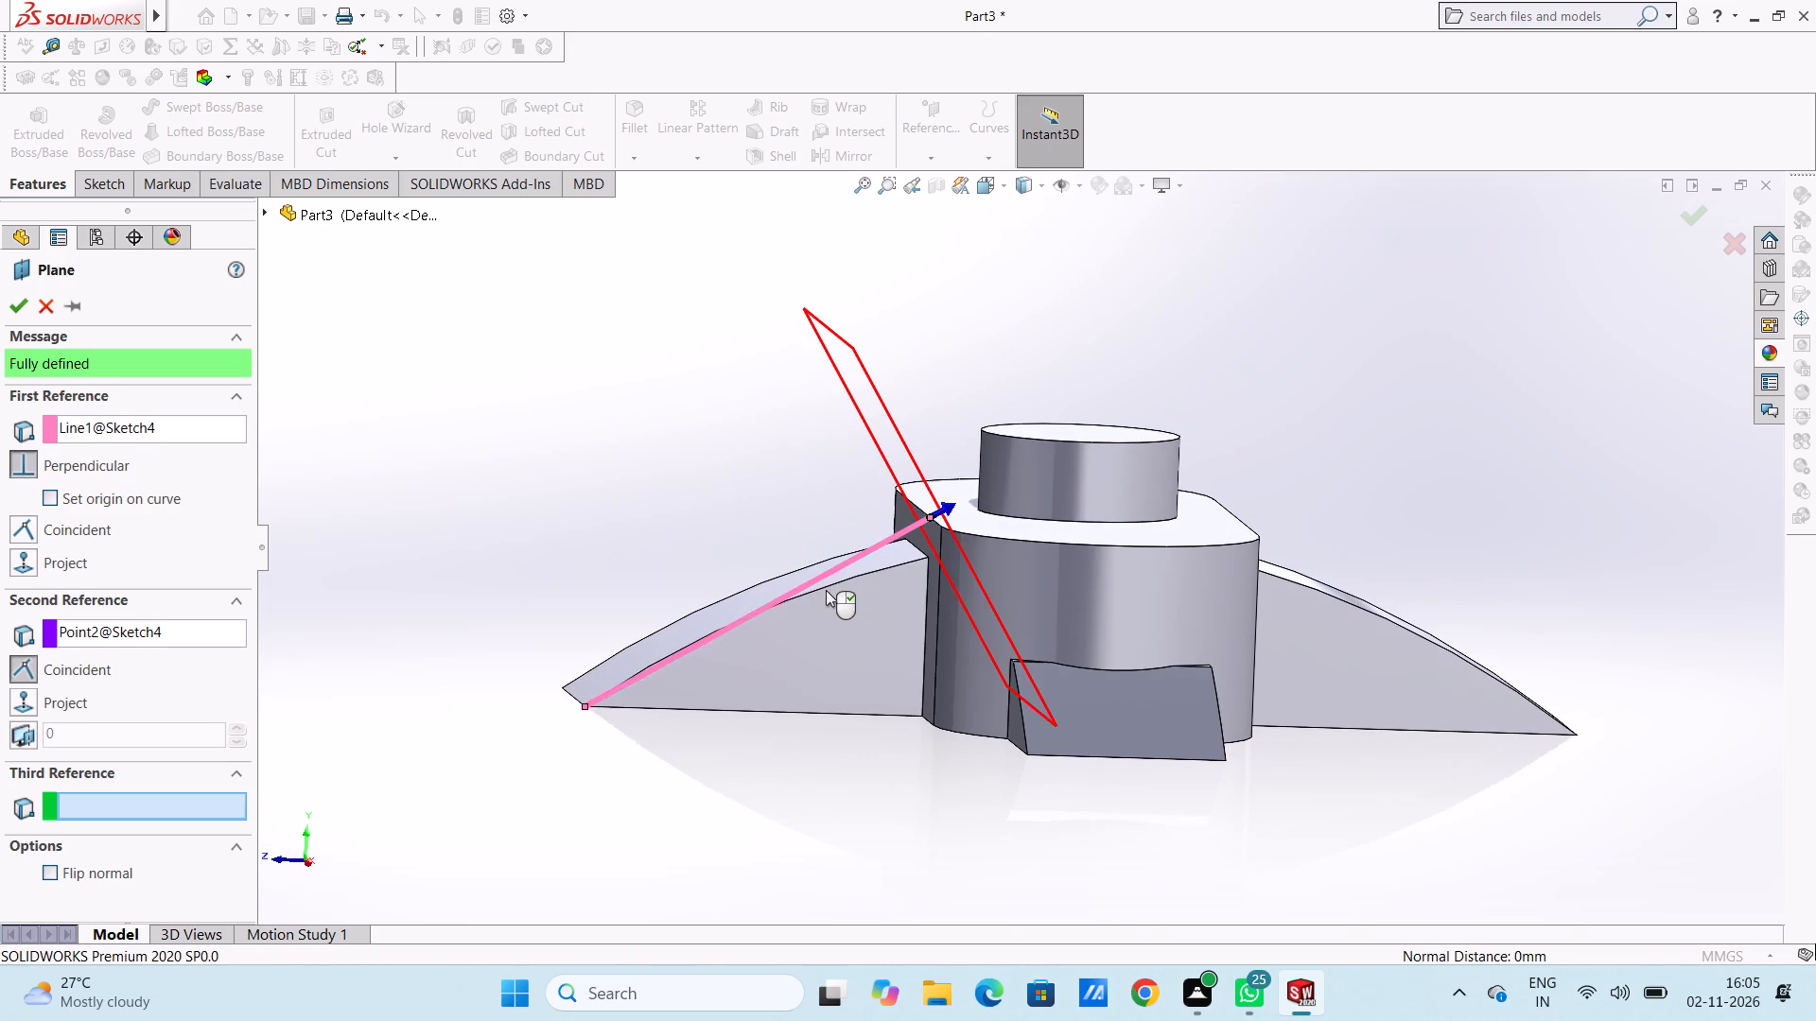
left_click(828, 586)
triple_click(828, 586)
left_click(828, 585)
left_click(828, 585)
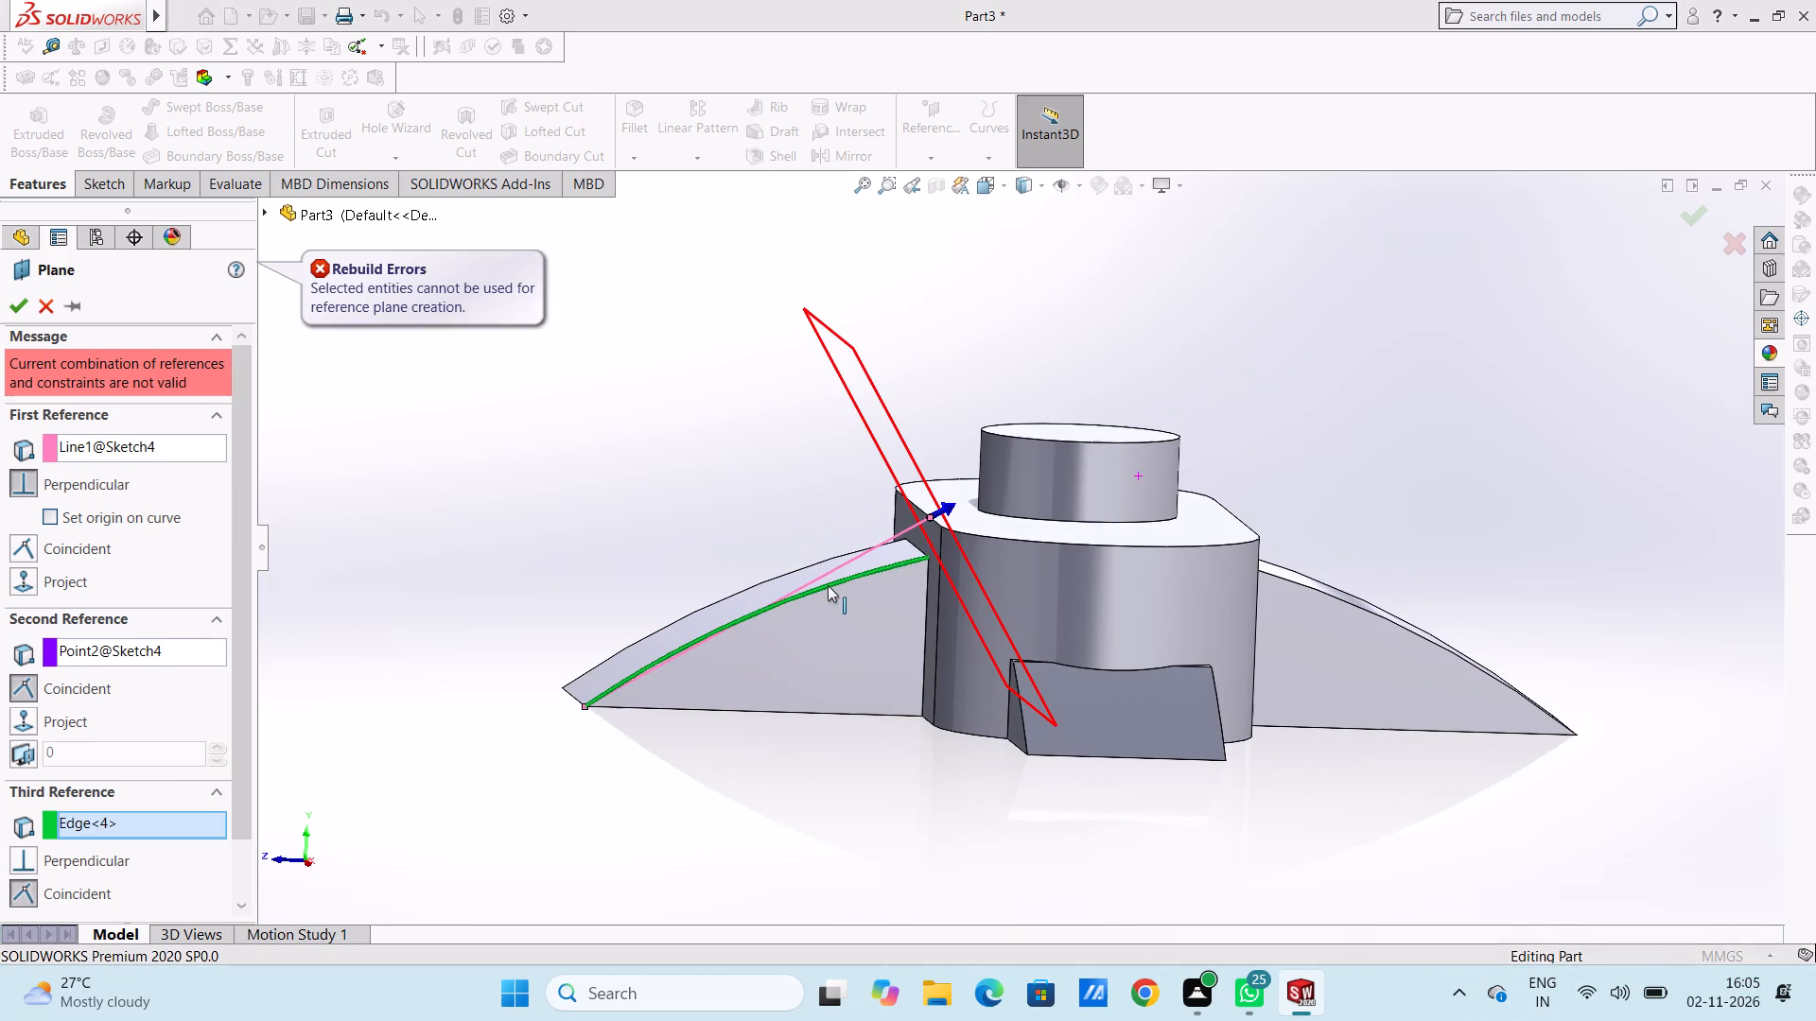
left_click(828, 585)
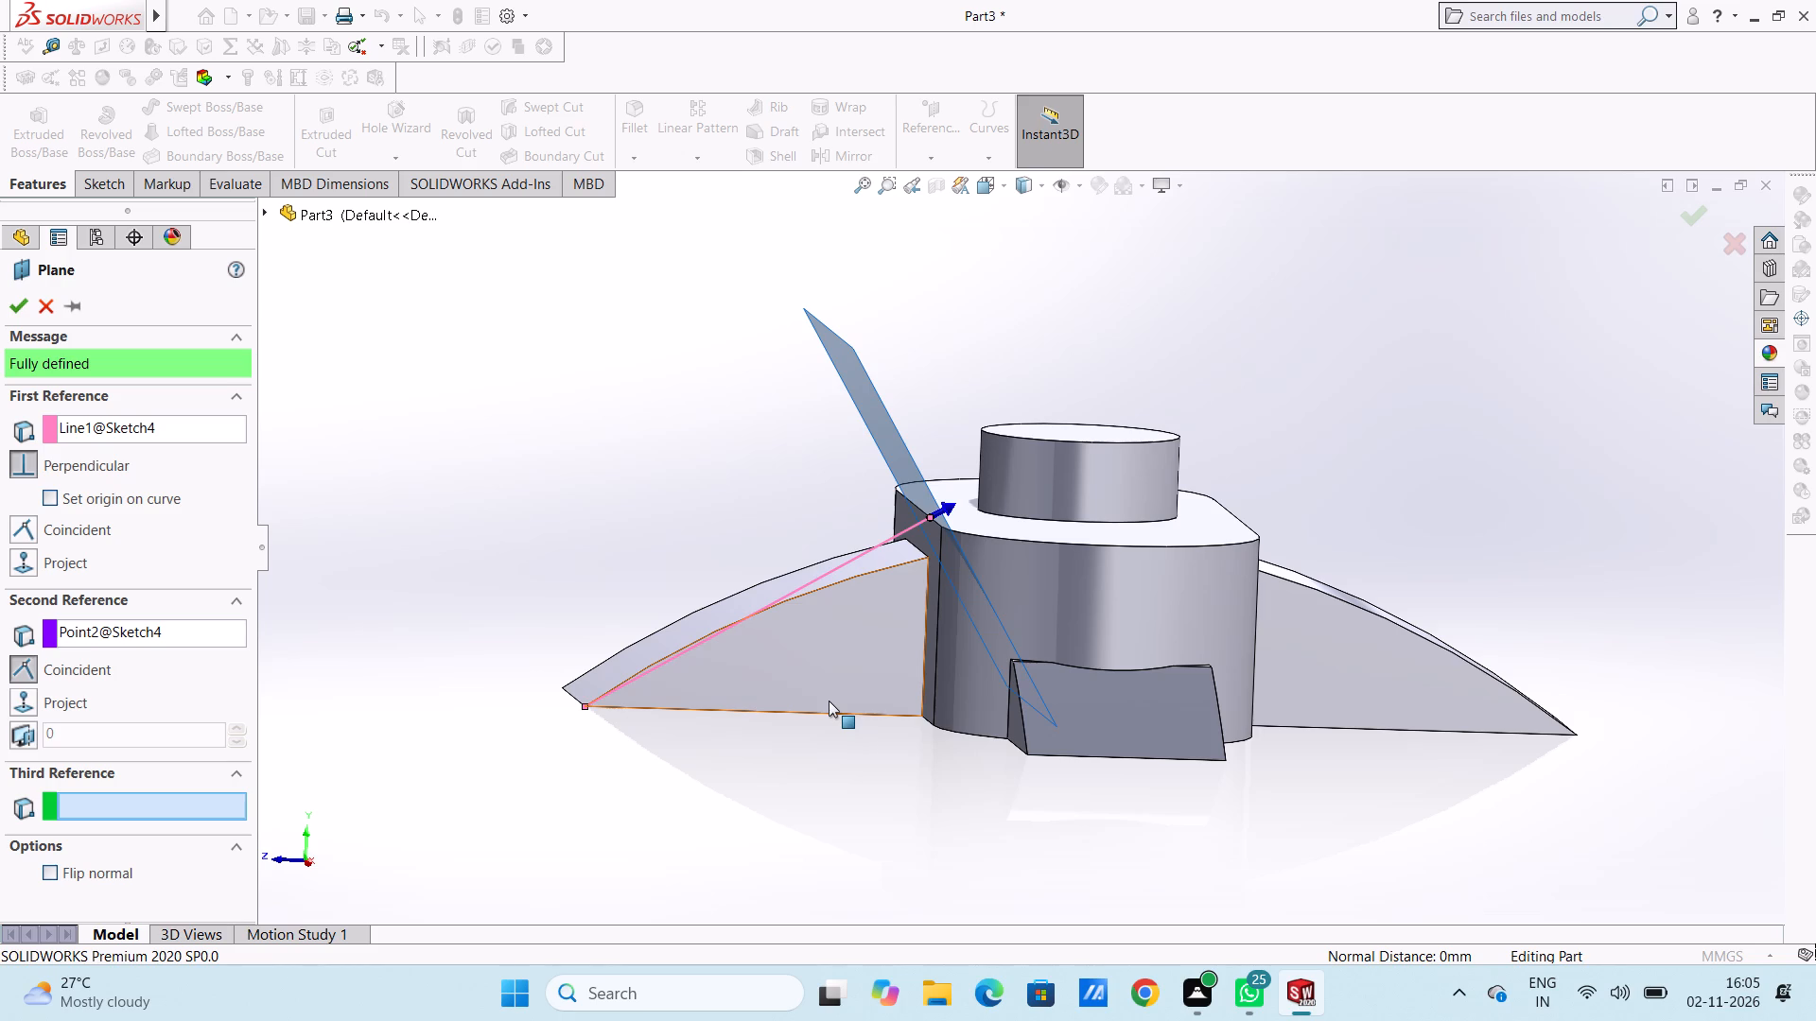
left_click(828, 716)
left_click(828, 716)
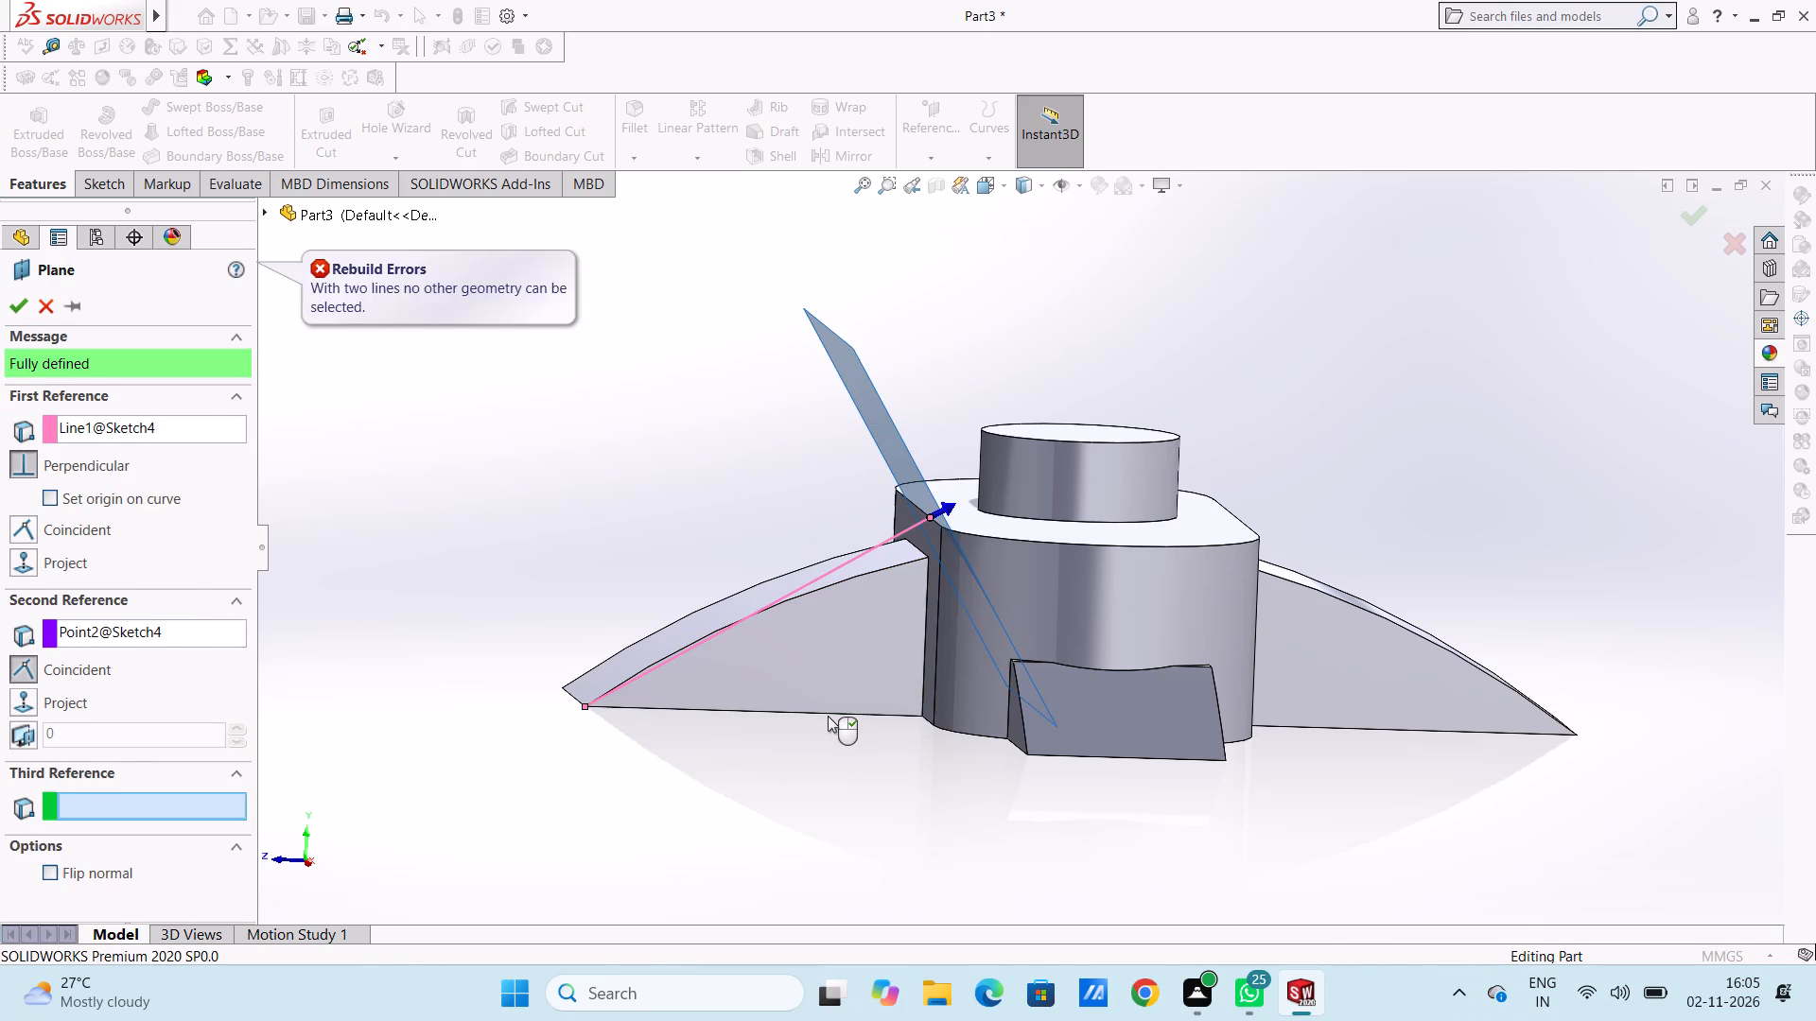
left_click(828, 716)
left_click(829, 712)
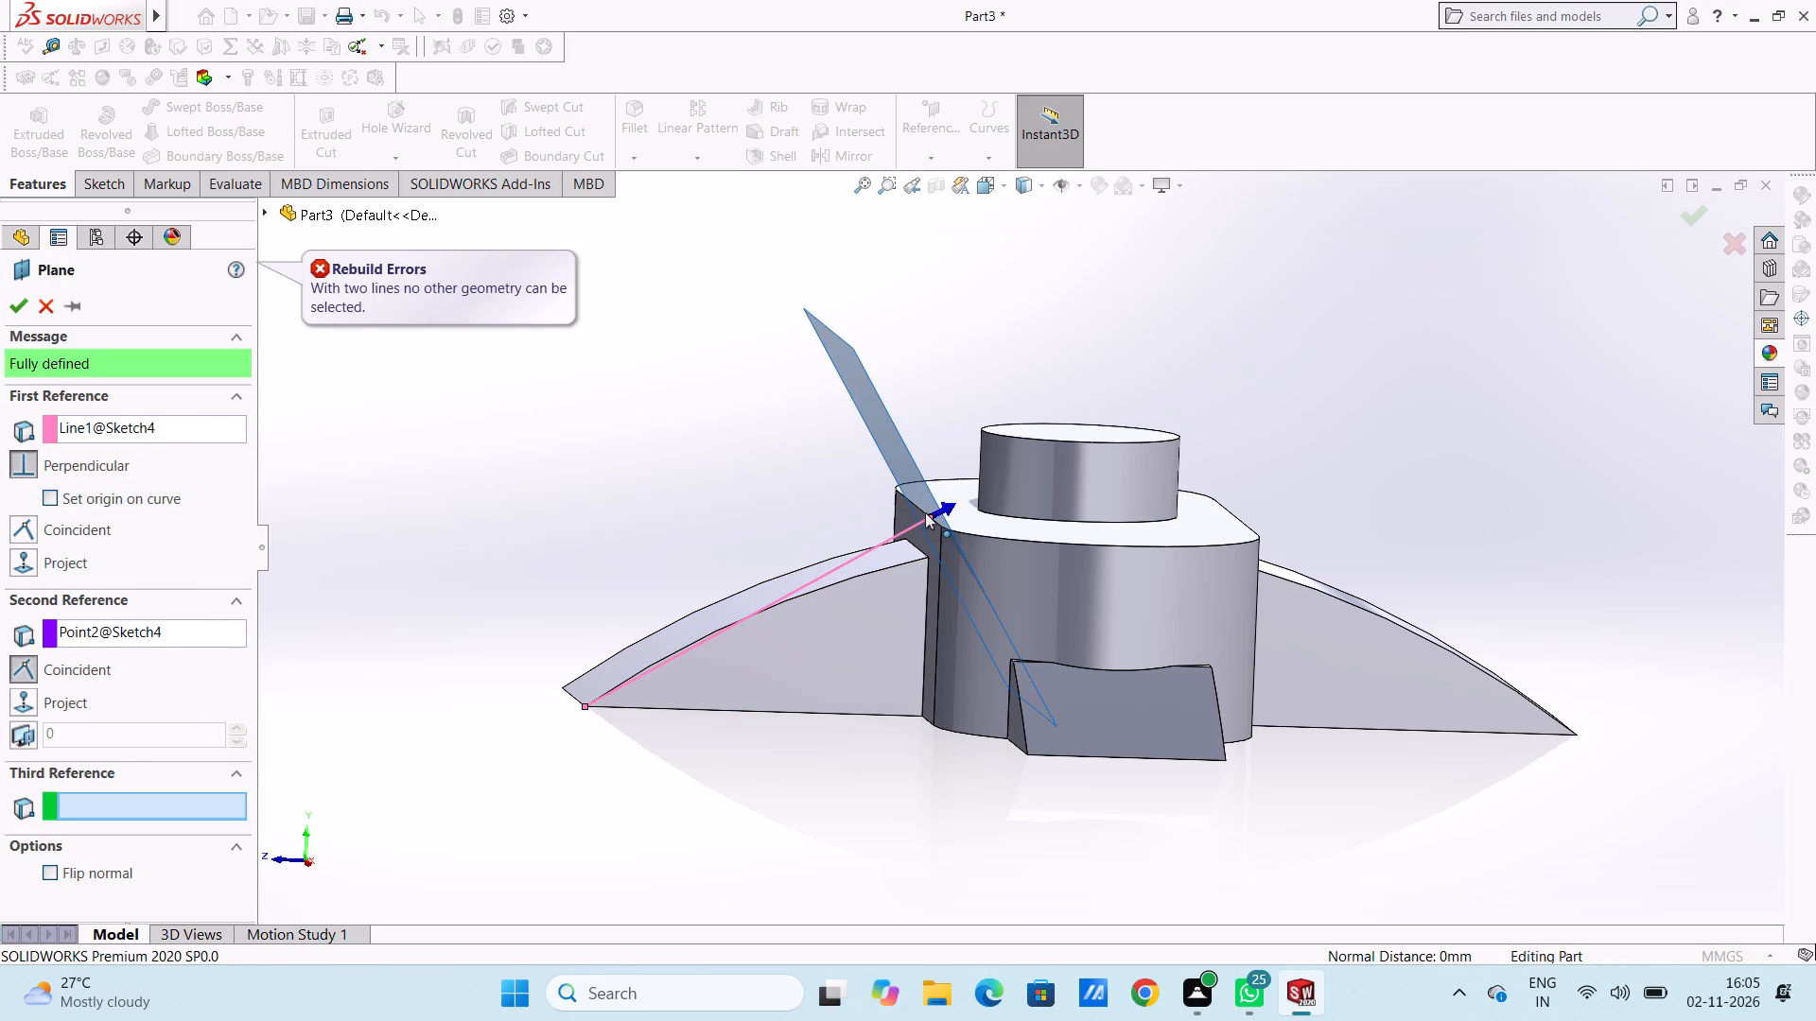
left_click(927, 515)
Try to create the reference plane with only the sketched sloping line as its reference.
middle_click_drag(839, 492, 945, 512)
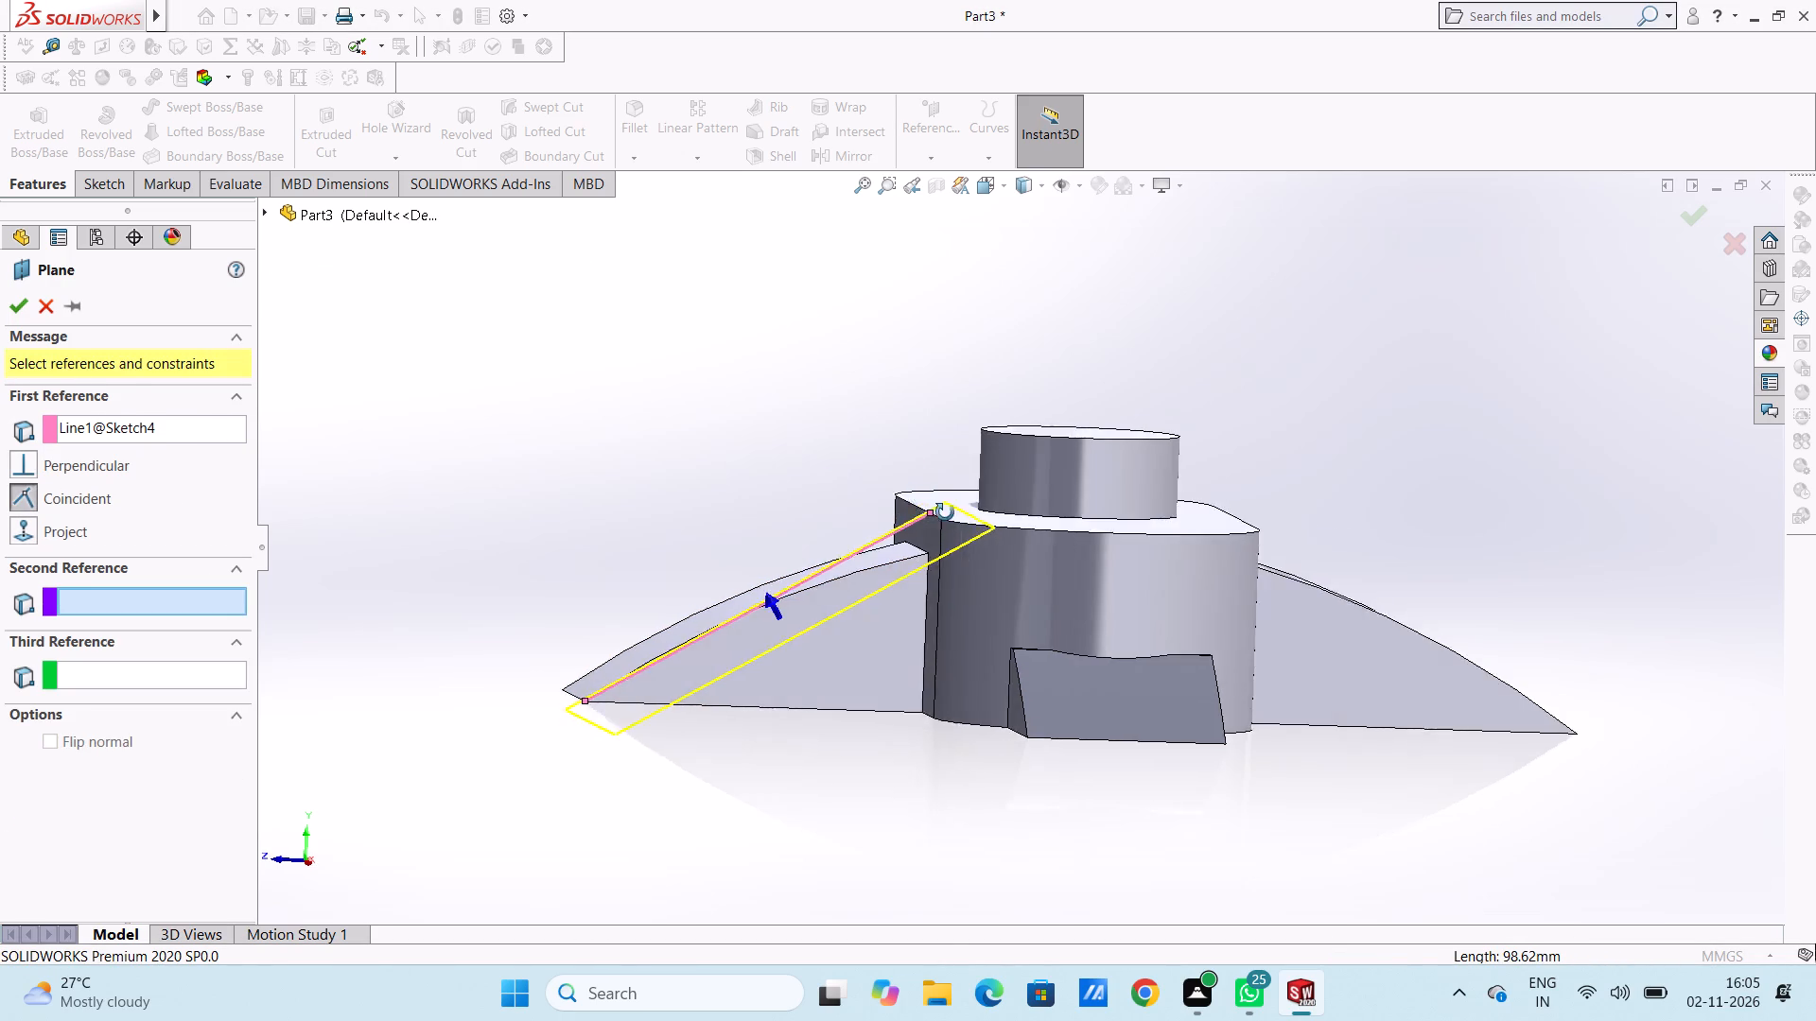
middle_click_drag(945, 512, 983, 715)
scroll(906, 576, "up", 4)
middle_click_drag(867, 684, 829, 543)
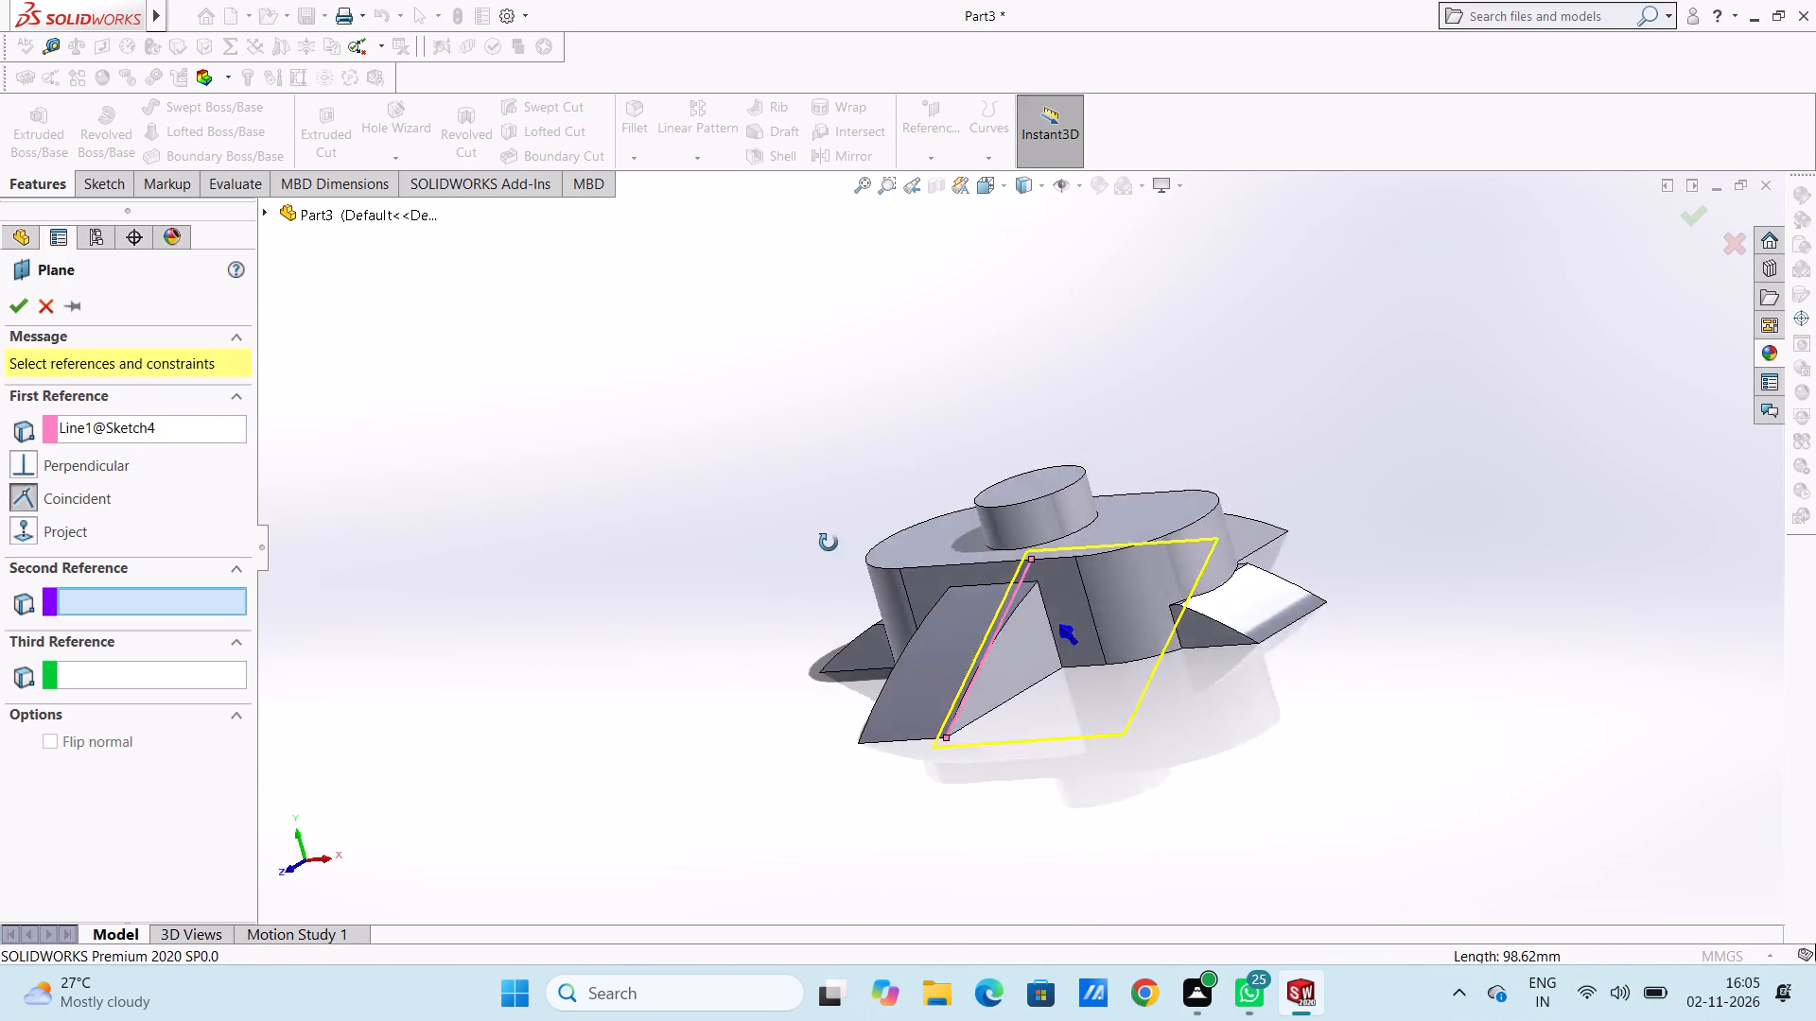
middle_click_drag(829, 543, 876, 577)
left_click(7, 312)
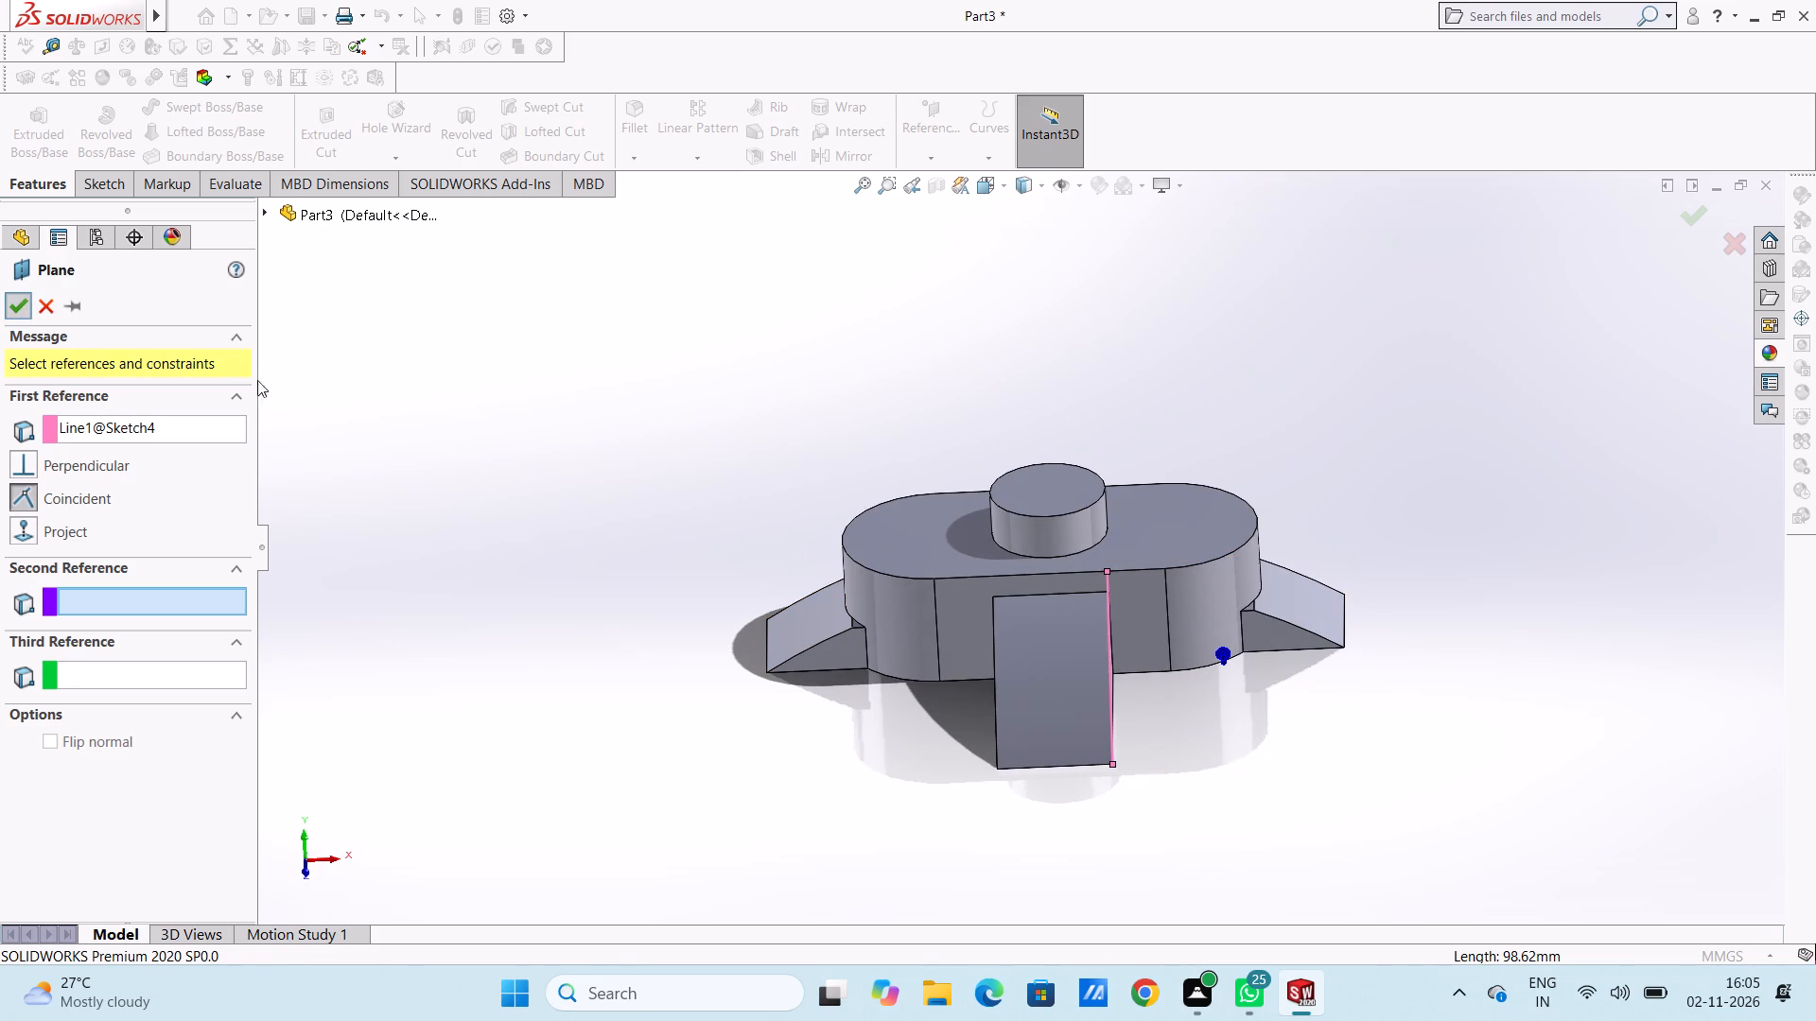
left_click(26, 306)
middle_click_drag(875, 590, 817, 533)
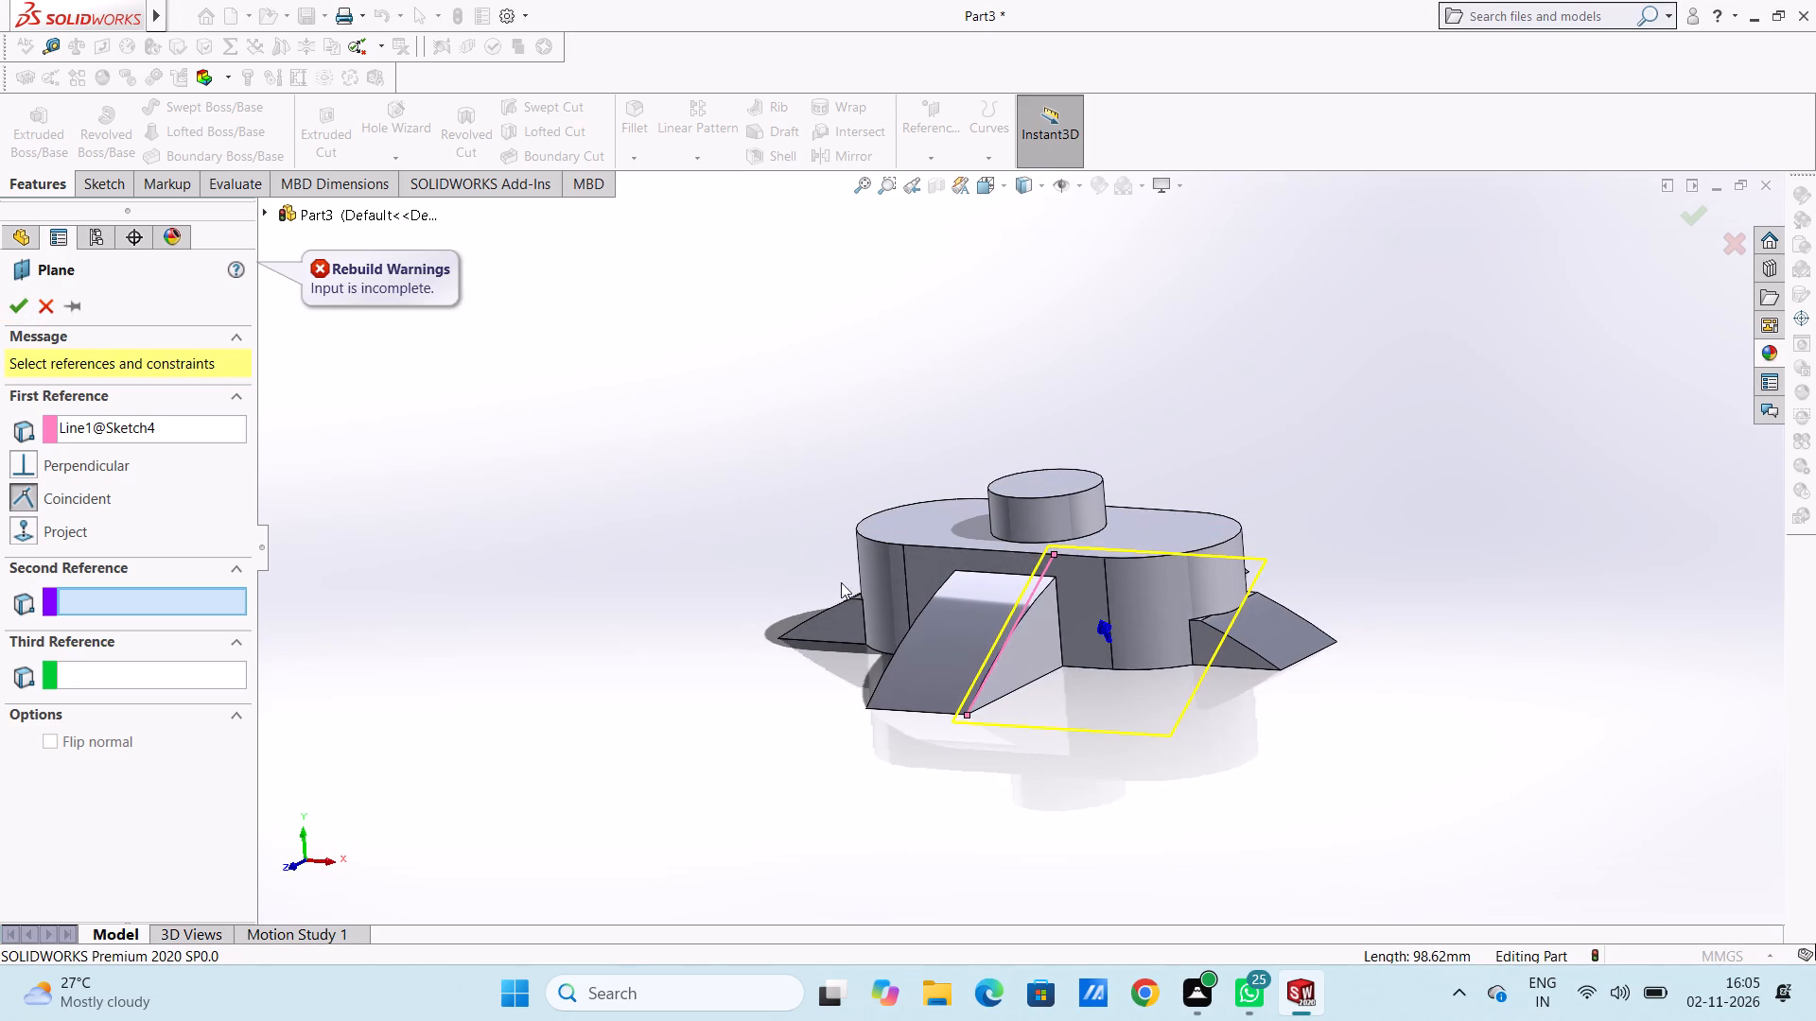
Set the sloping line's upper endpoint as the plane's second reference and remove the line from the first reference.
left_click(1052, 561)
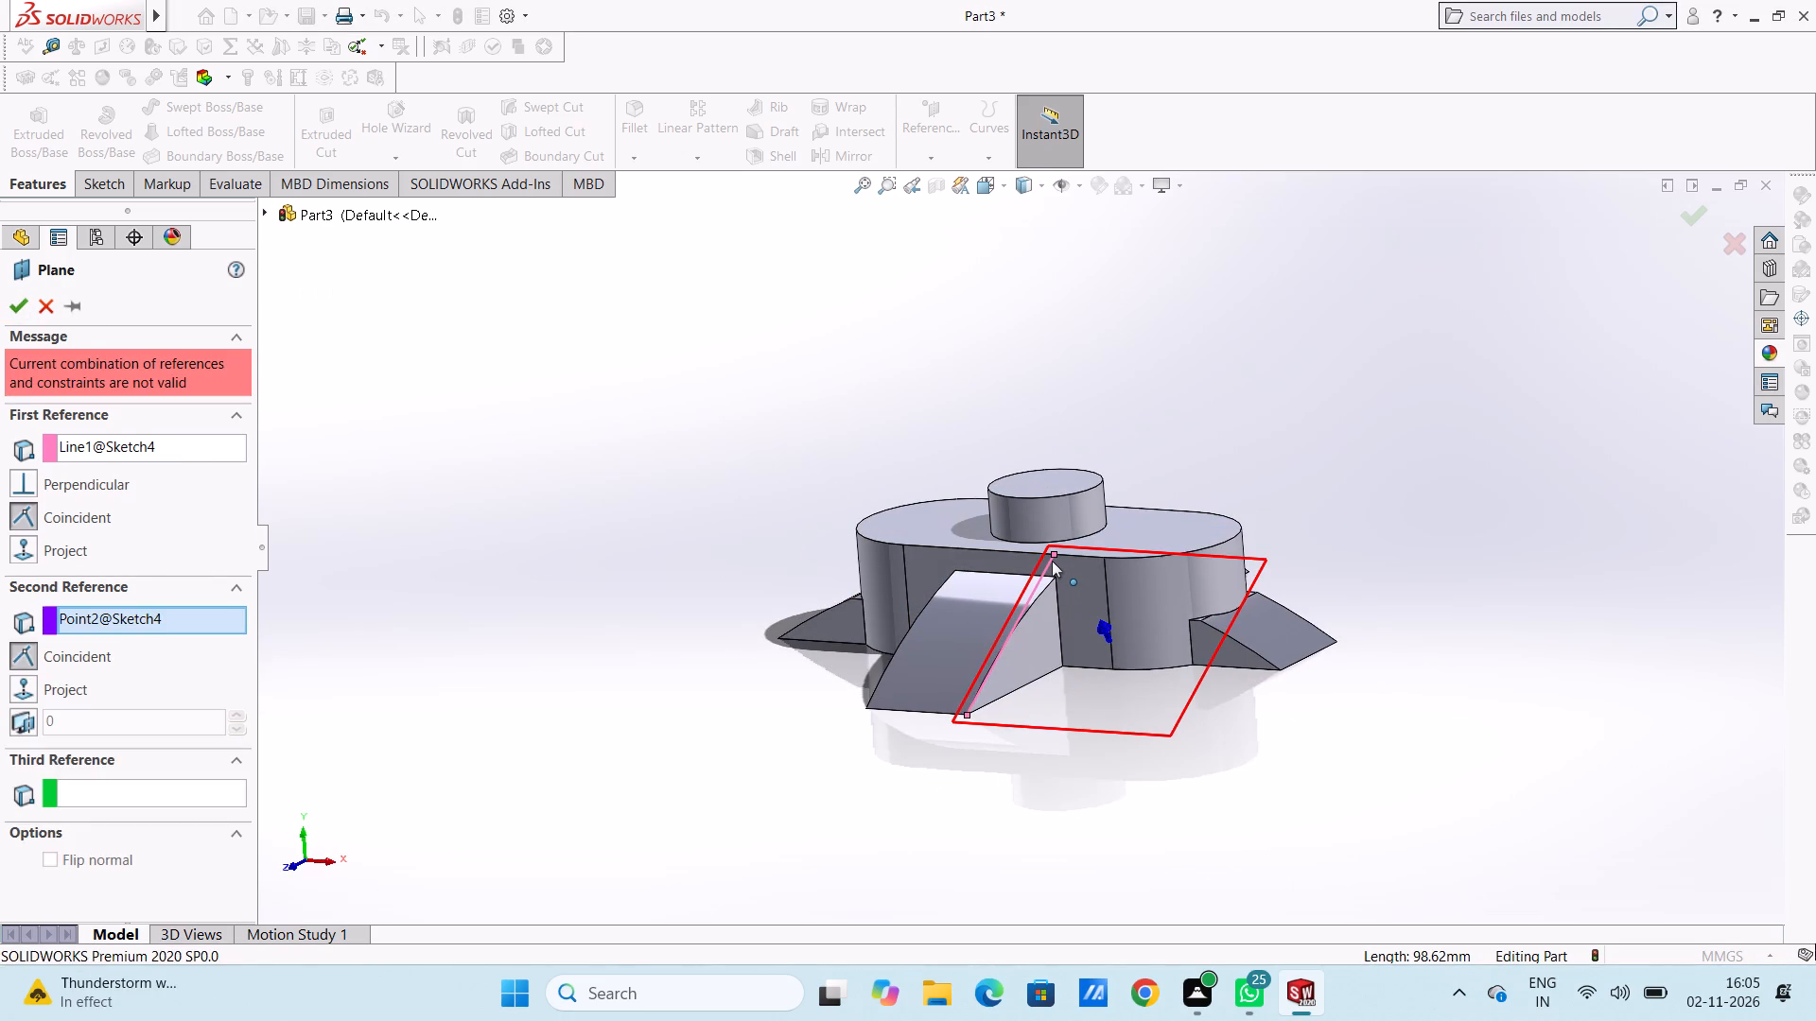
left_click(1048, 564)
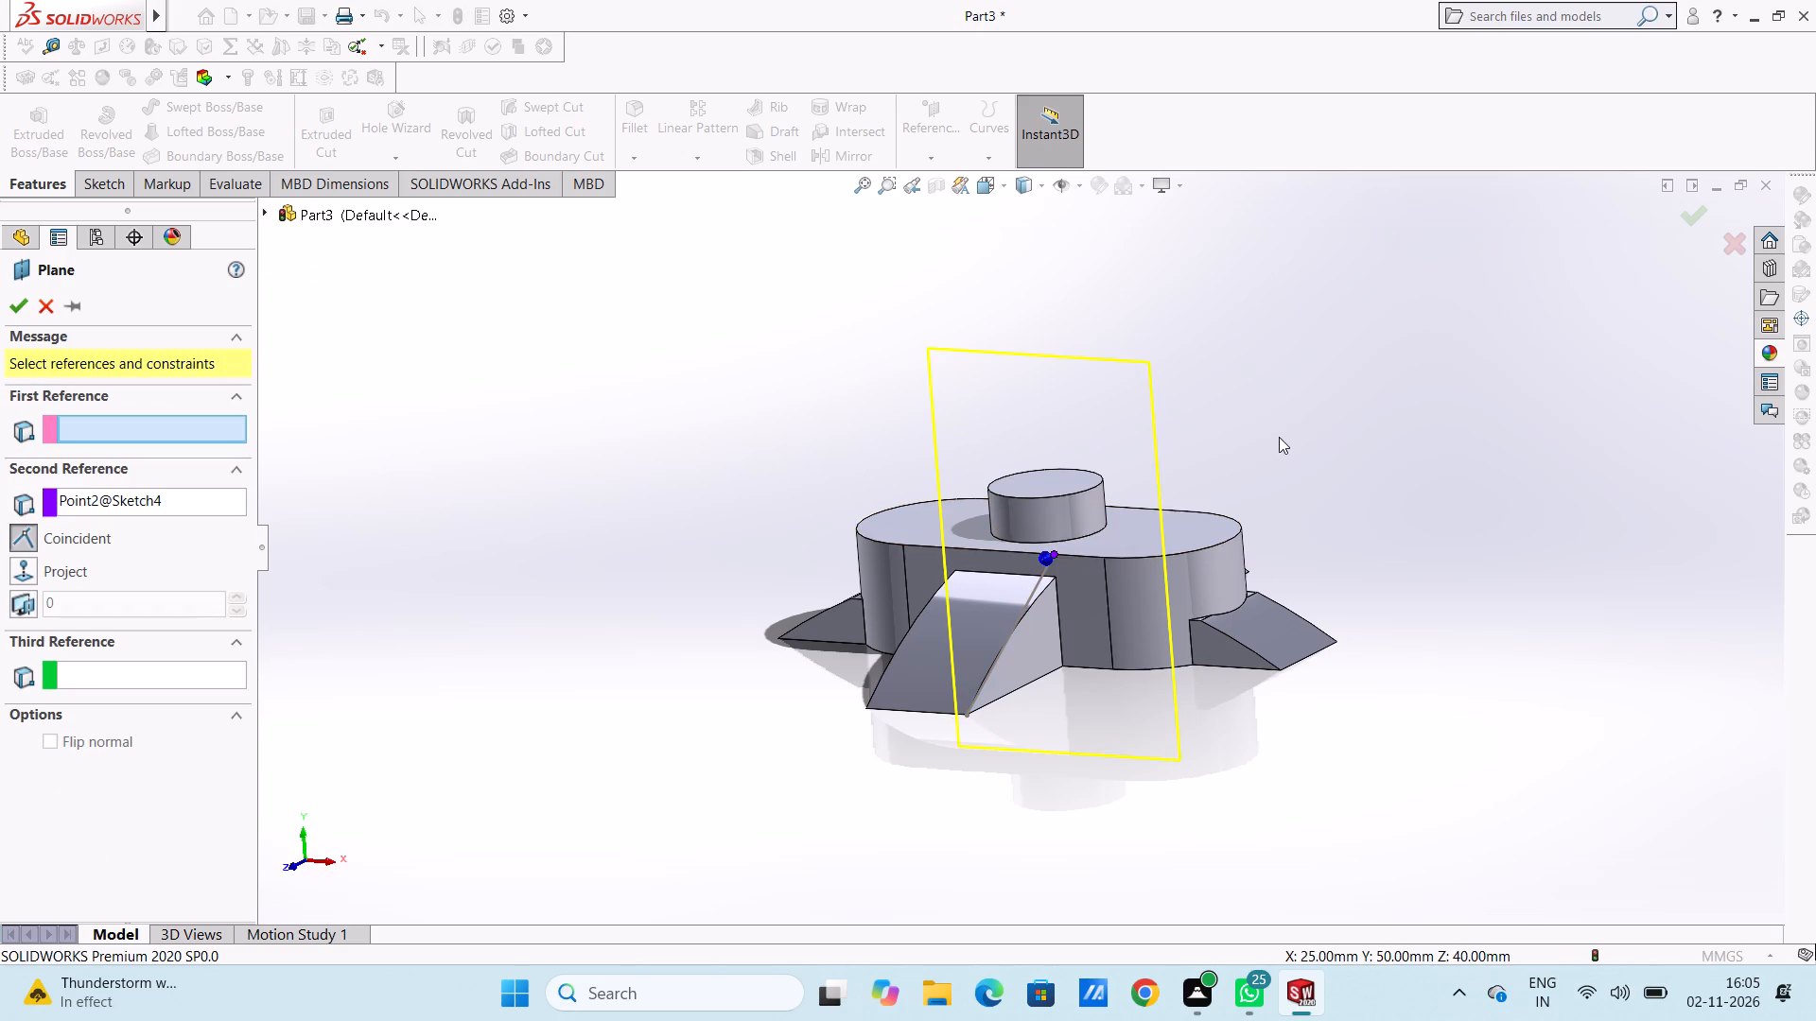
middle_click_drag(1281, 436, 1214, 471)
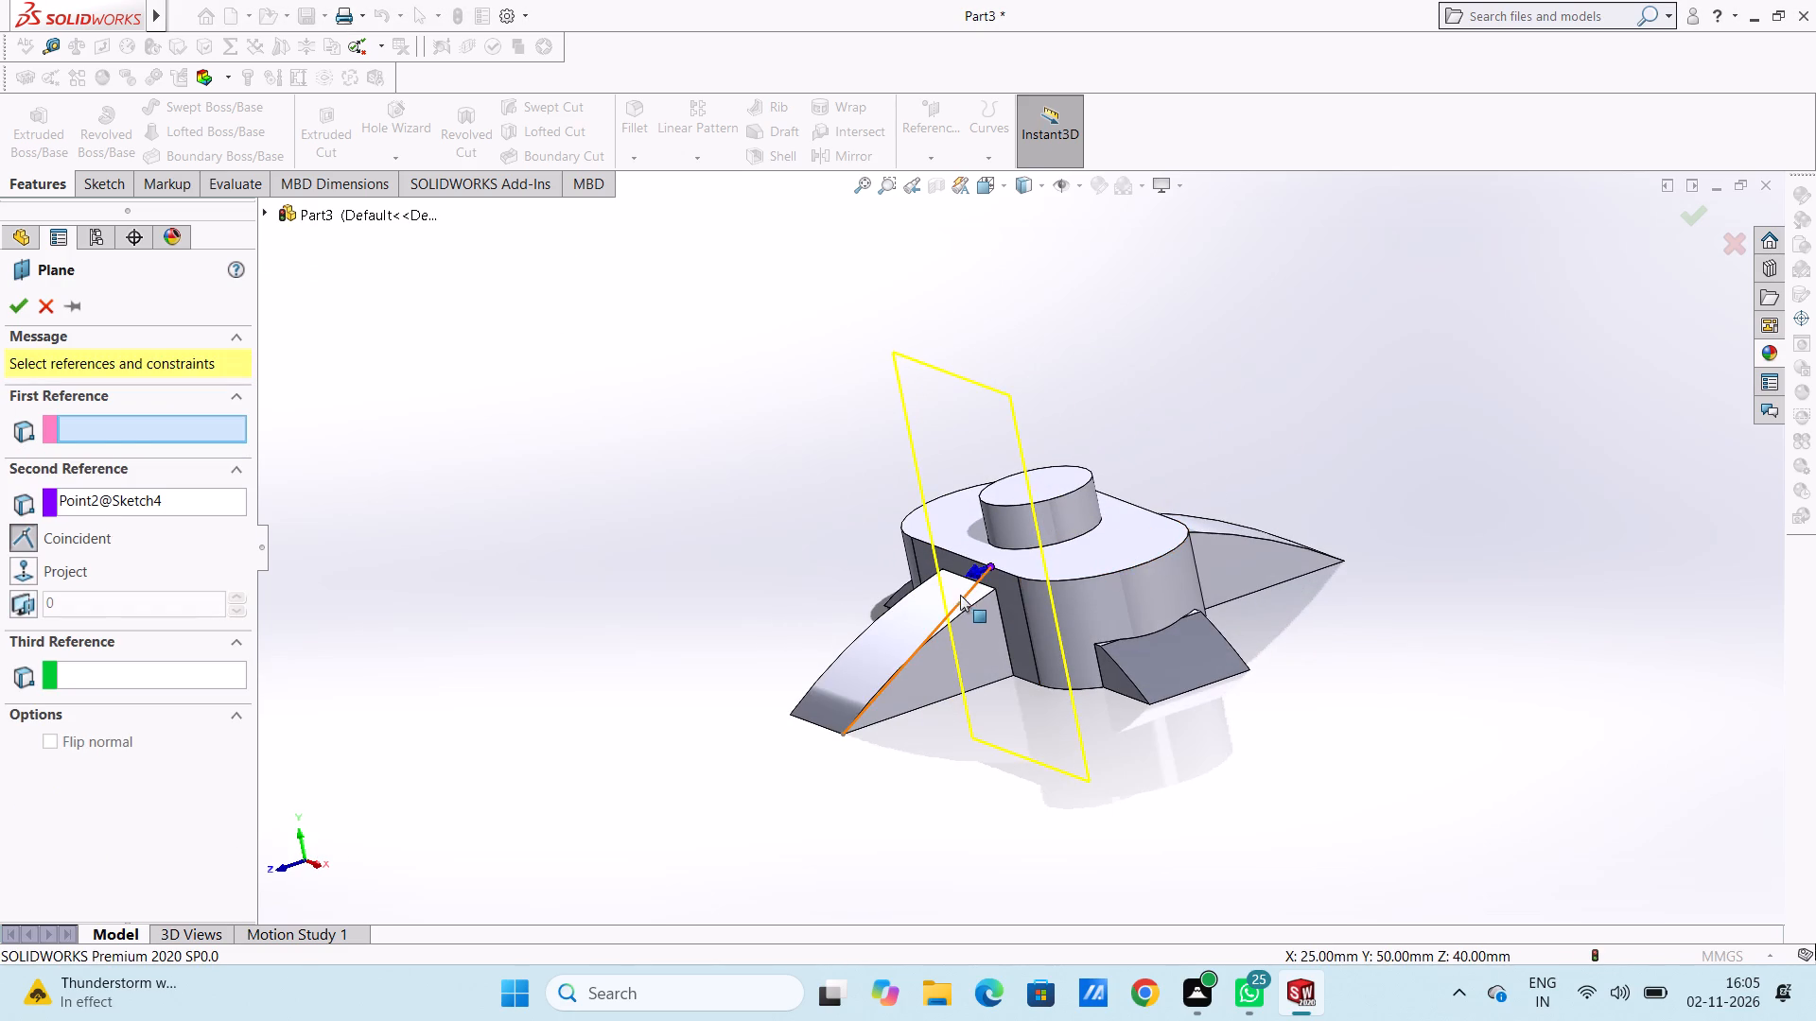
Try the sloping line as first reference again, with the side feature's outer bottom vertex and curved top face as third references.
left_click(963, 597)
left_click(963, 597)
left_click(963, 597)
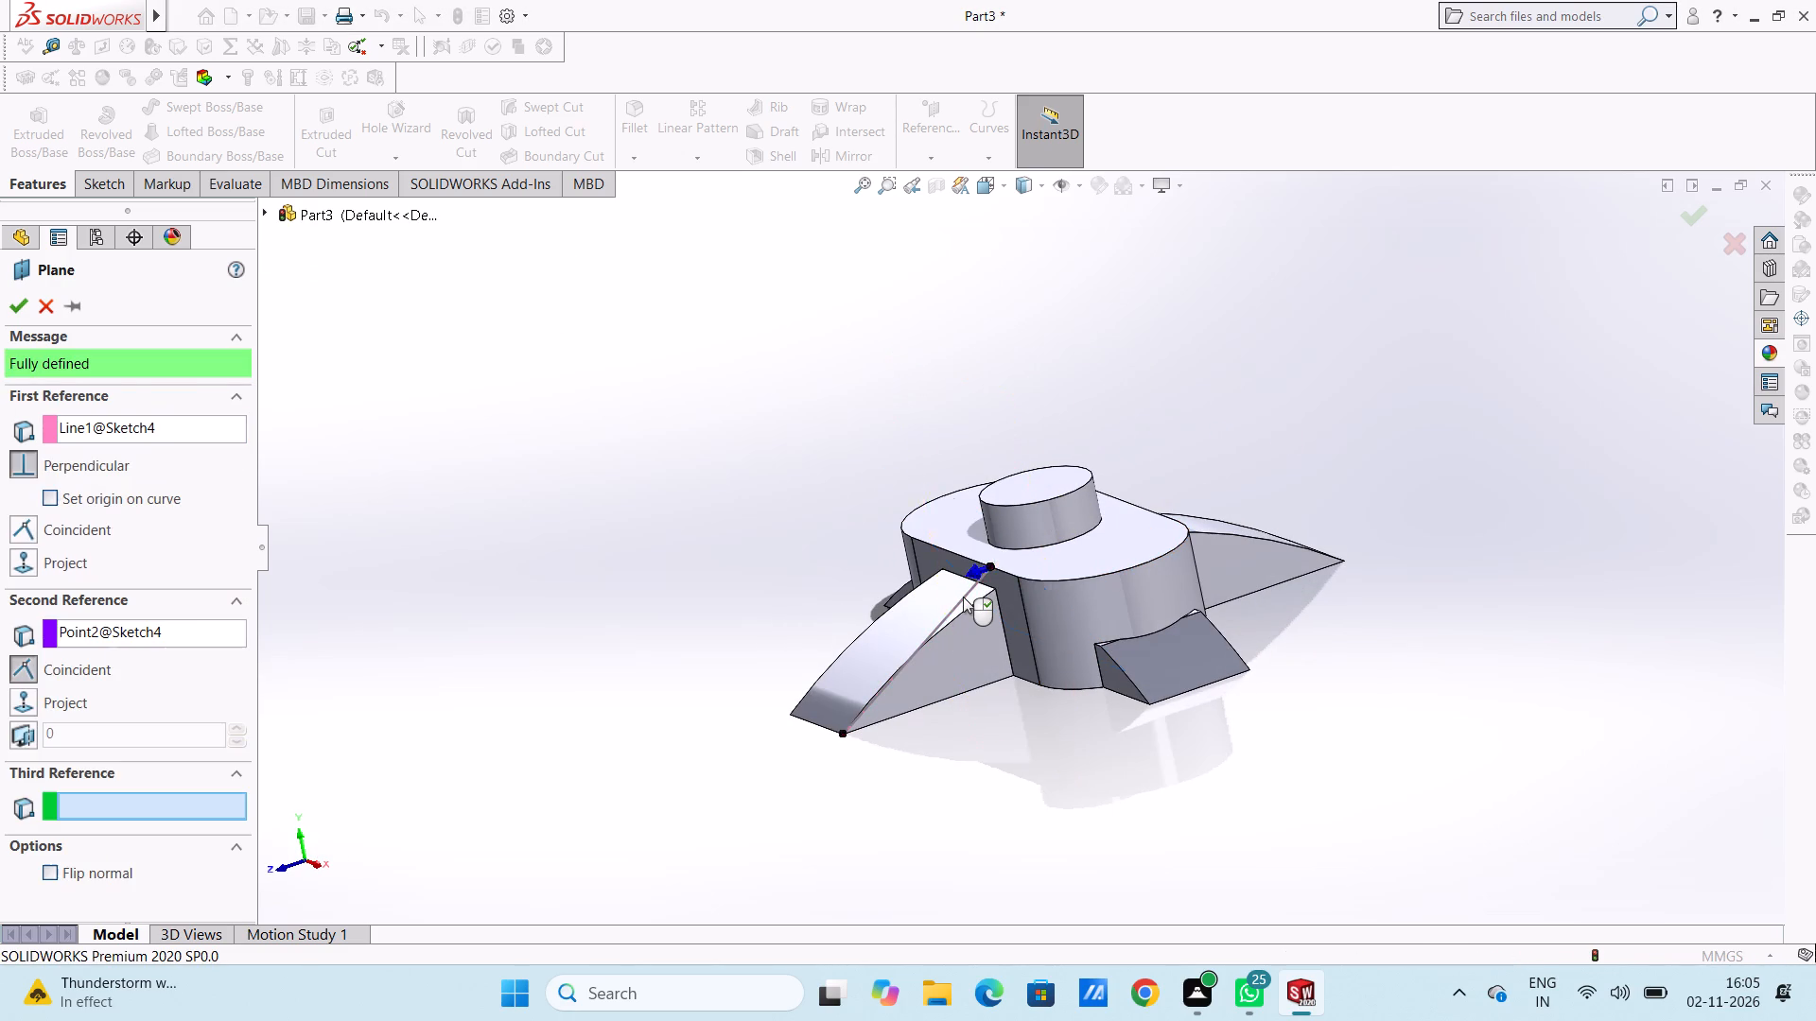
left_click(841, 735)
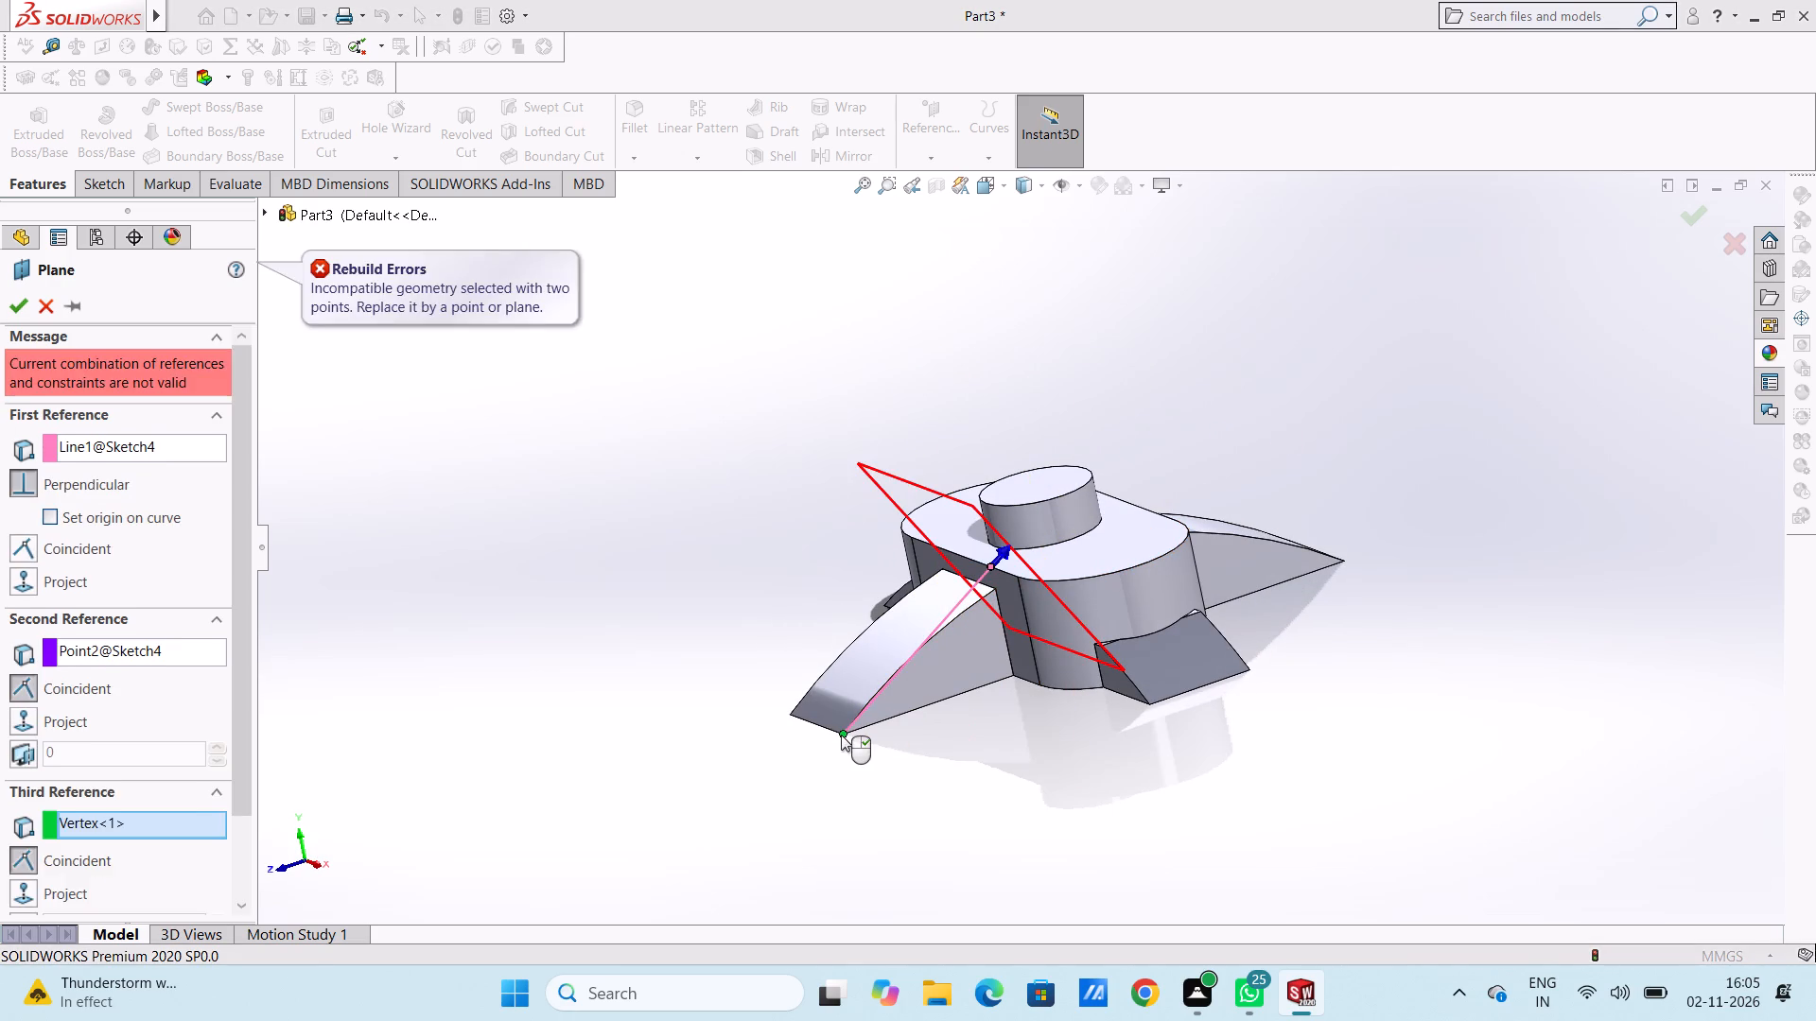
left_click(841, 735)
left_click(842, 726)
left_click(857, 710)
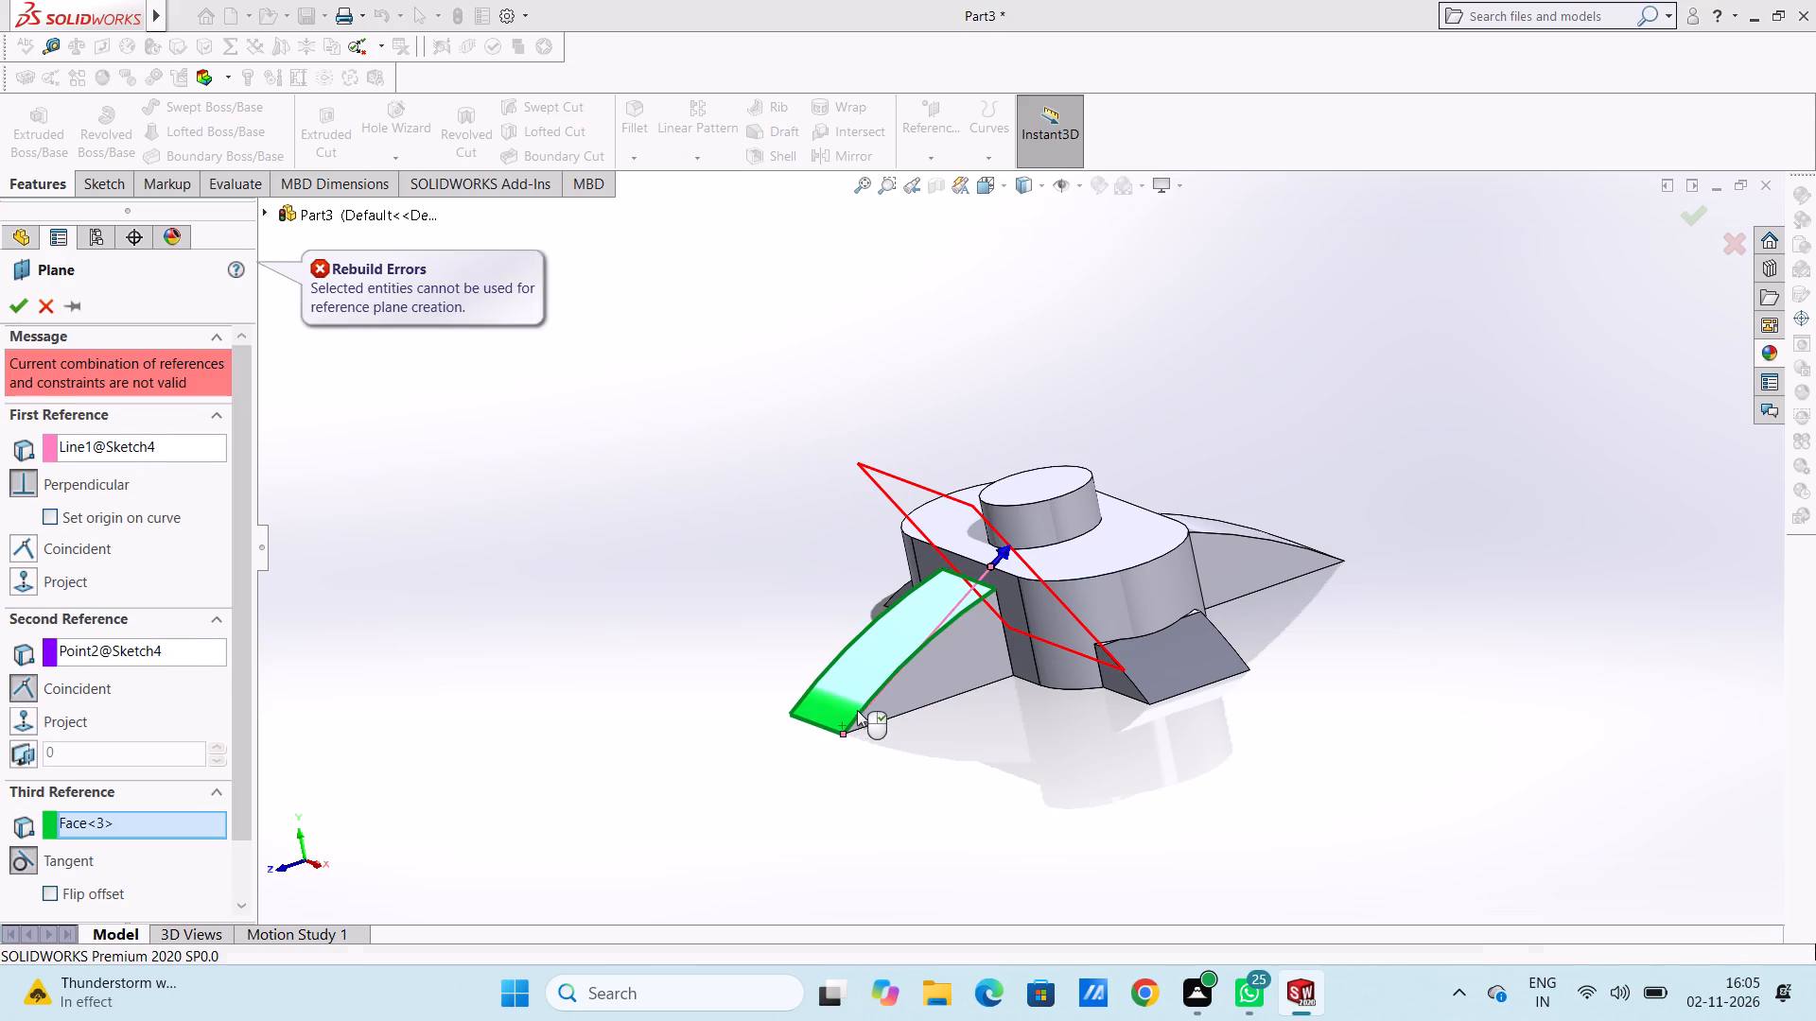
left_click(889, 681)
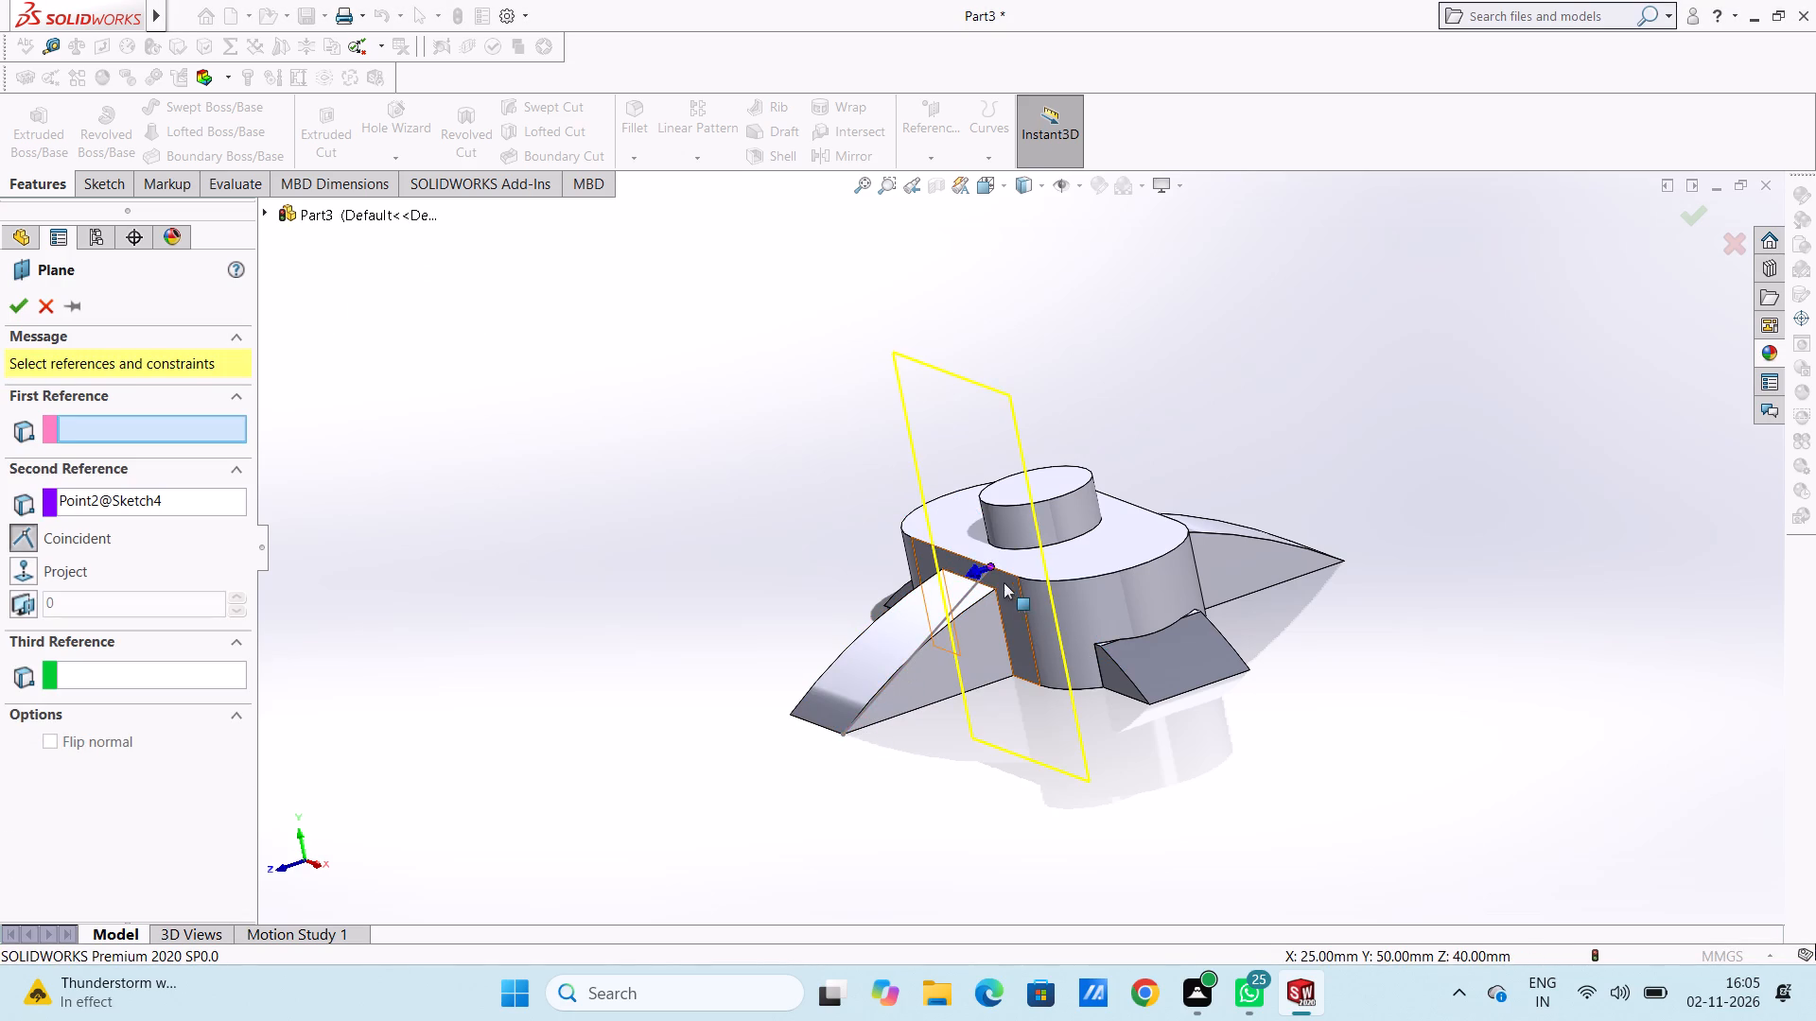
Create the reference plane tangent to the side feature's curved top face and coincident with the sketched line's upper endpoint.
left_click(956, 598)
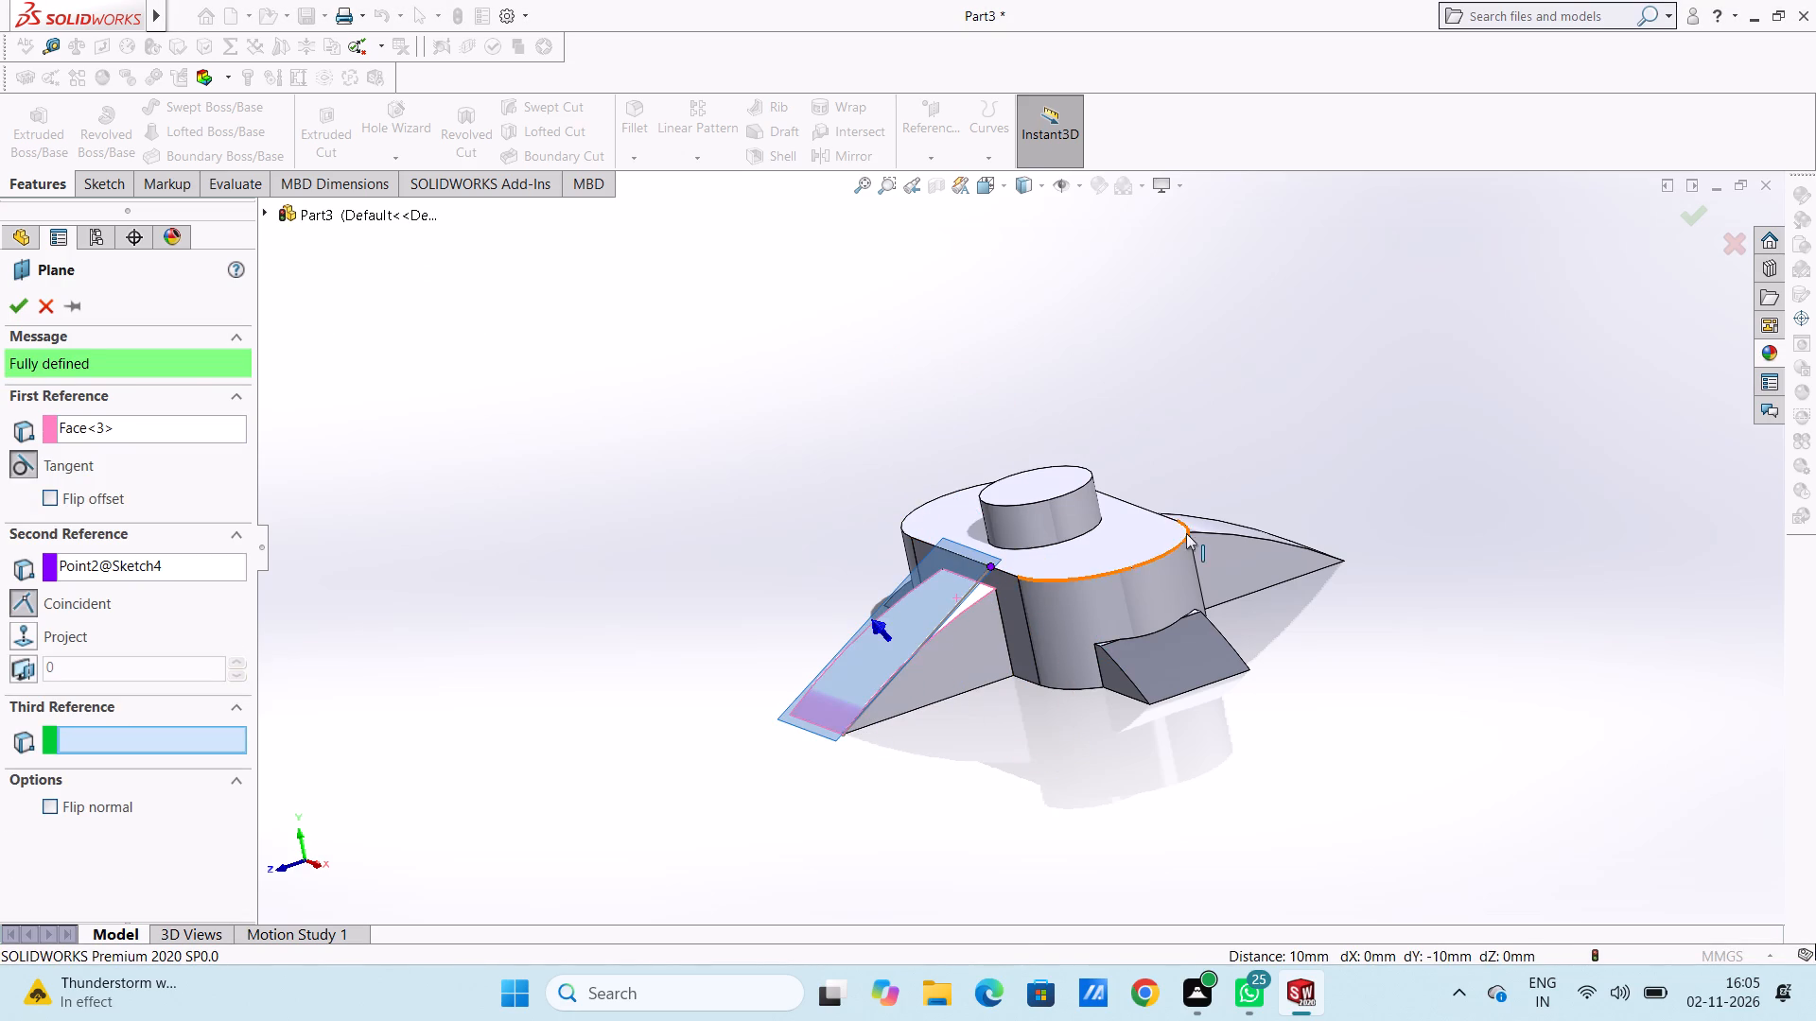
middle_click_drag(1186, 533, 1149, 561)
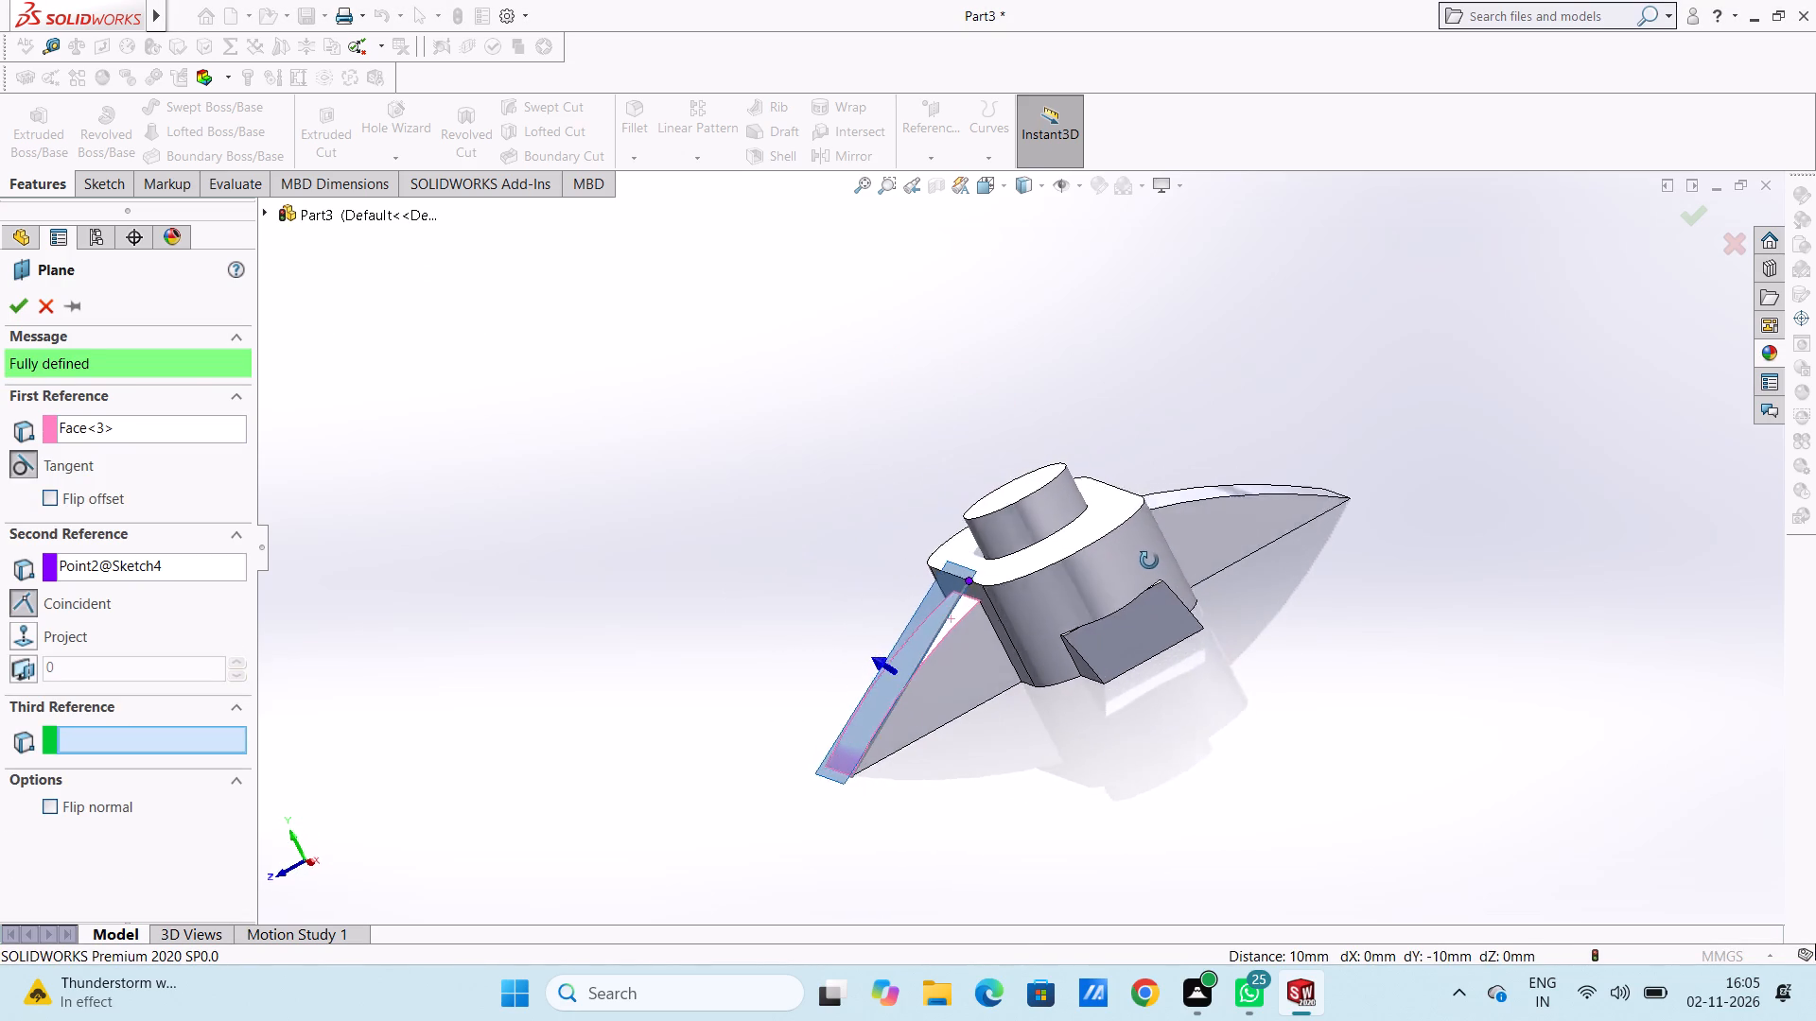
middle_click_drag(1149, 561, 1291, 635)
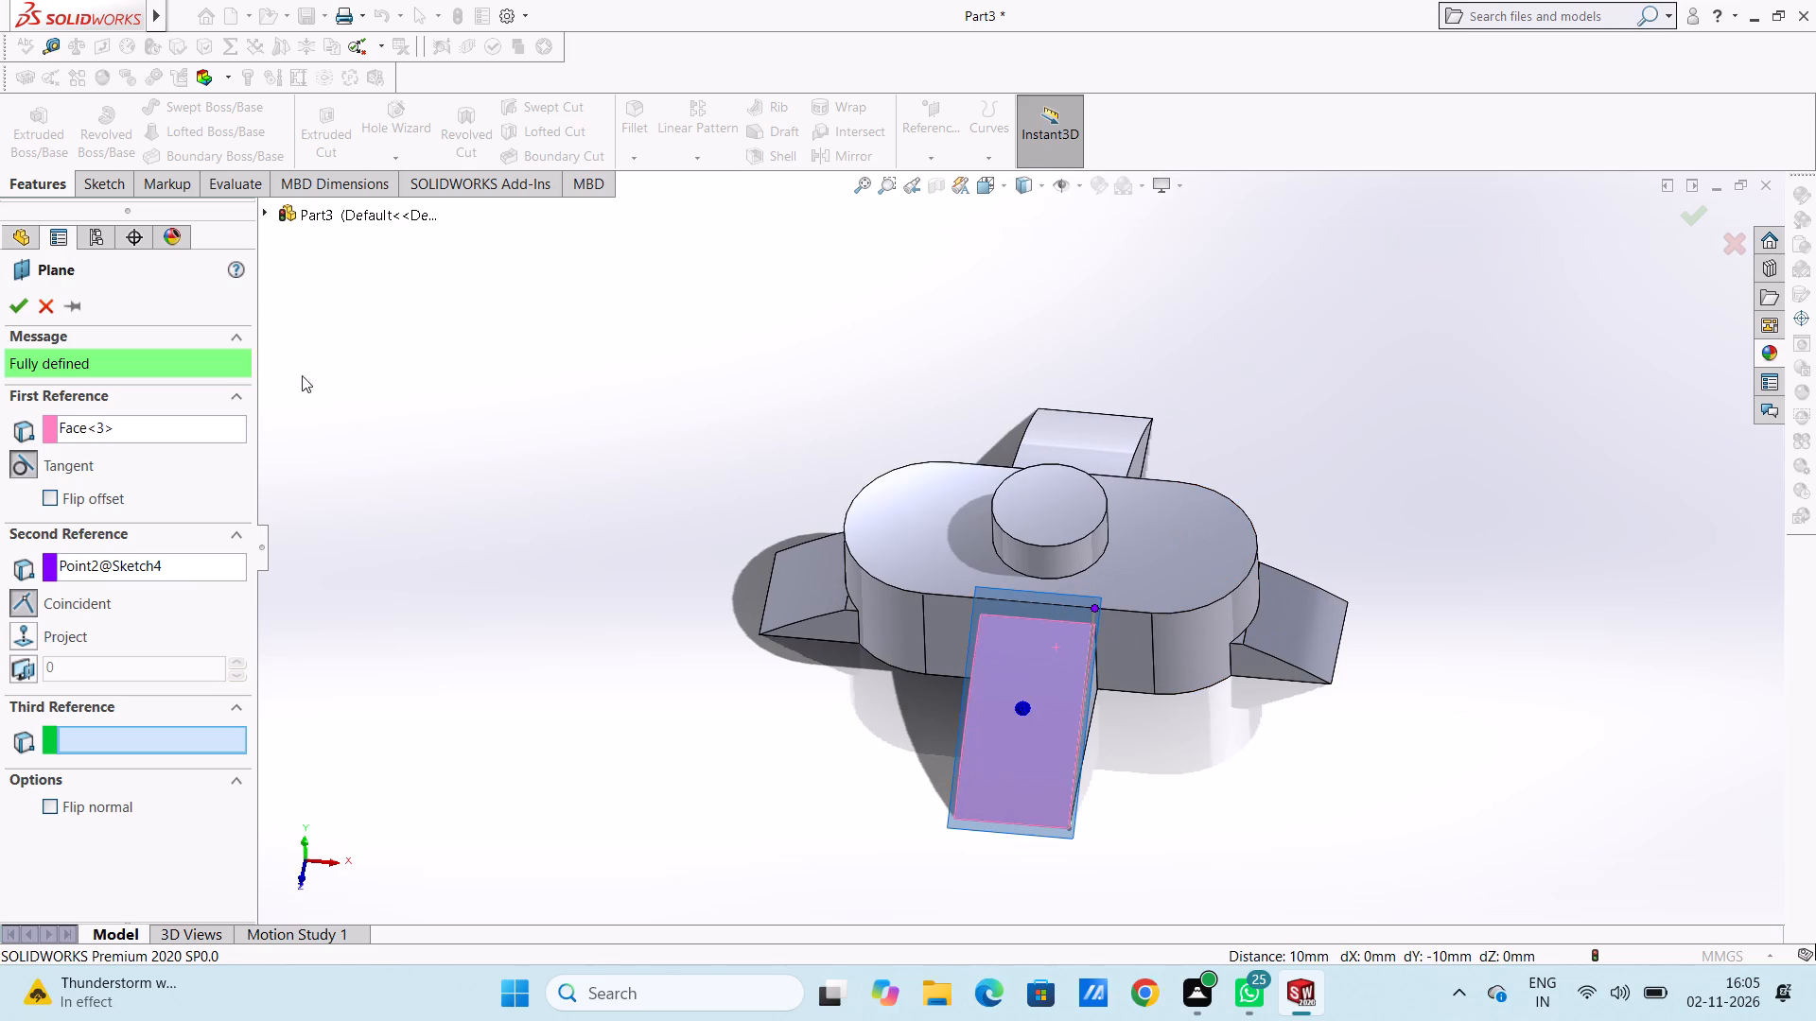
left_click(18, 313)
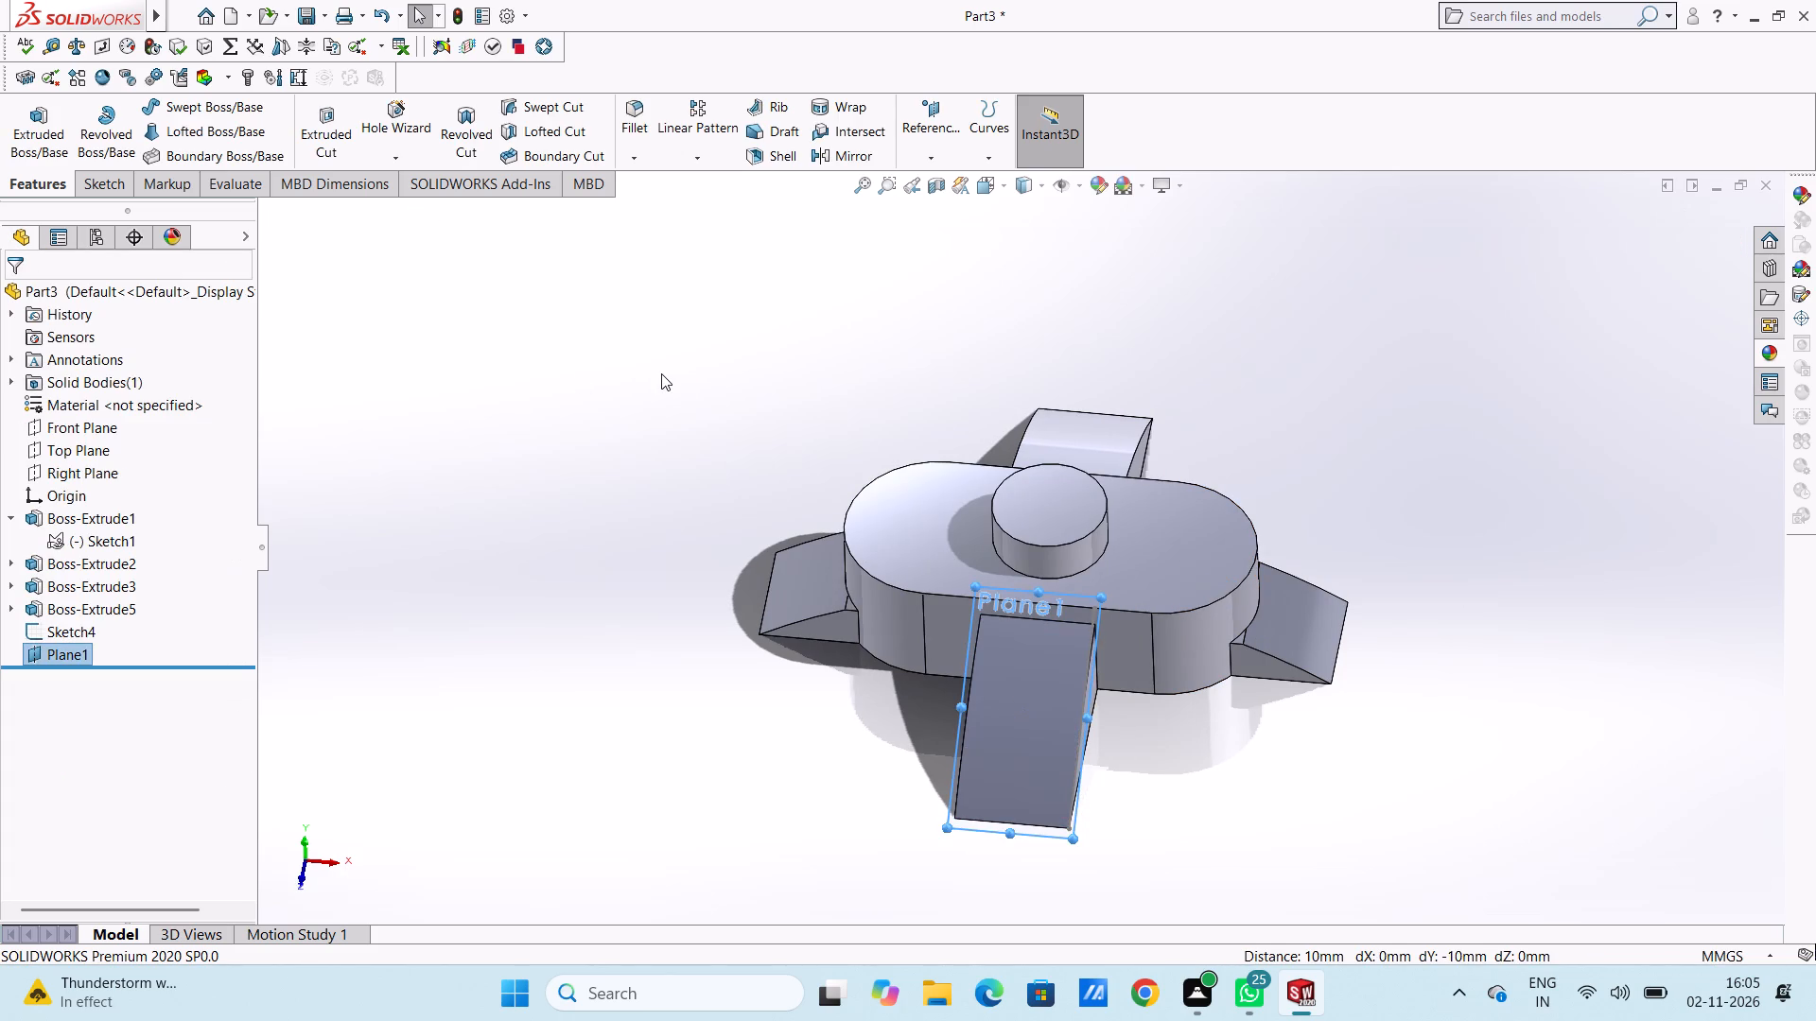
Check the new reference plane against the side feature from several angles and from the top.
middle_click_drag(799, 465, 782, 389)
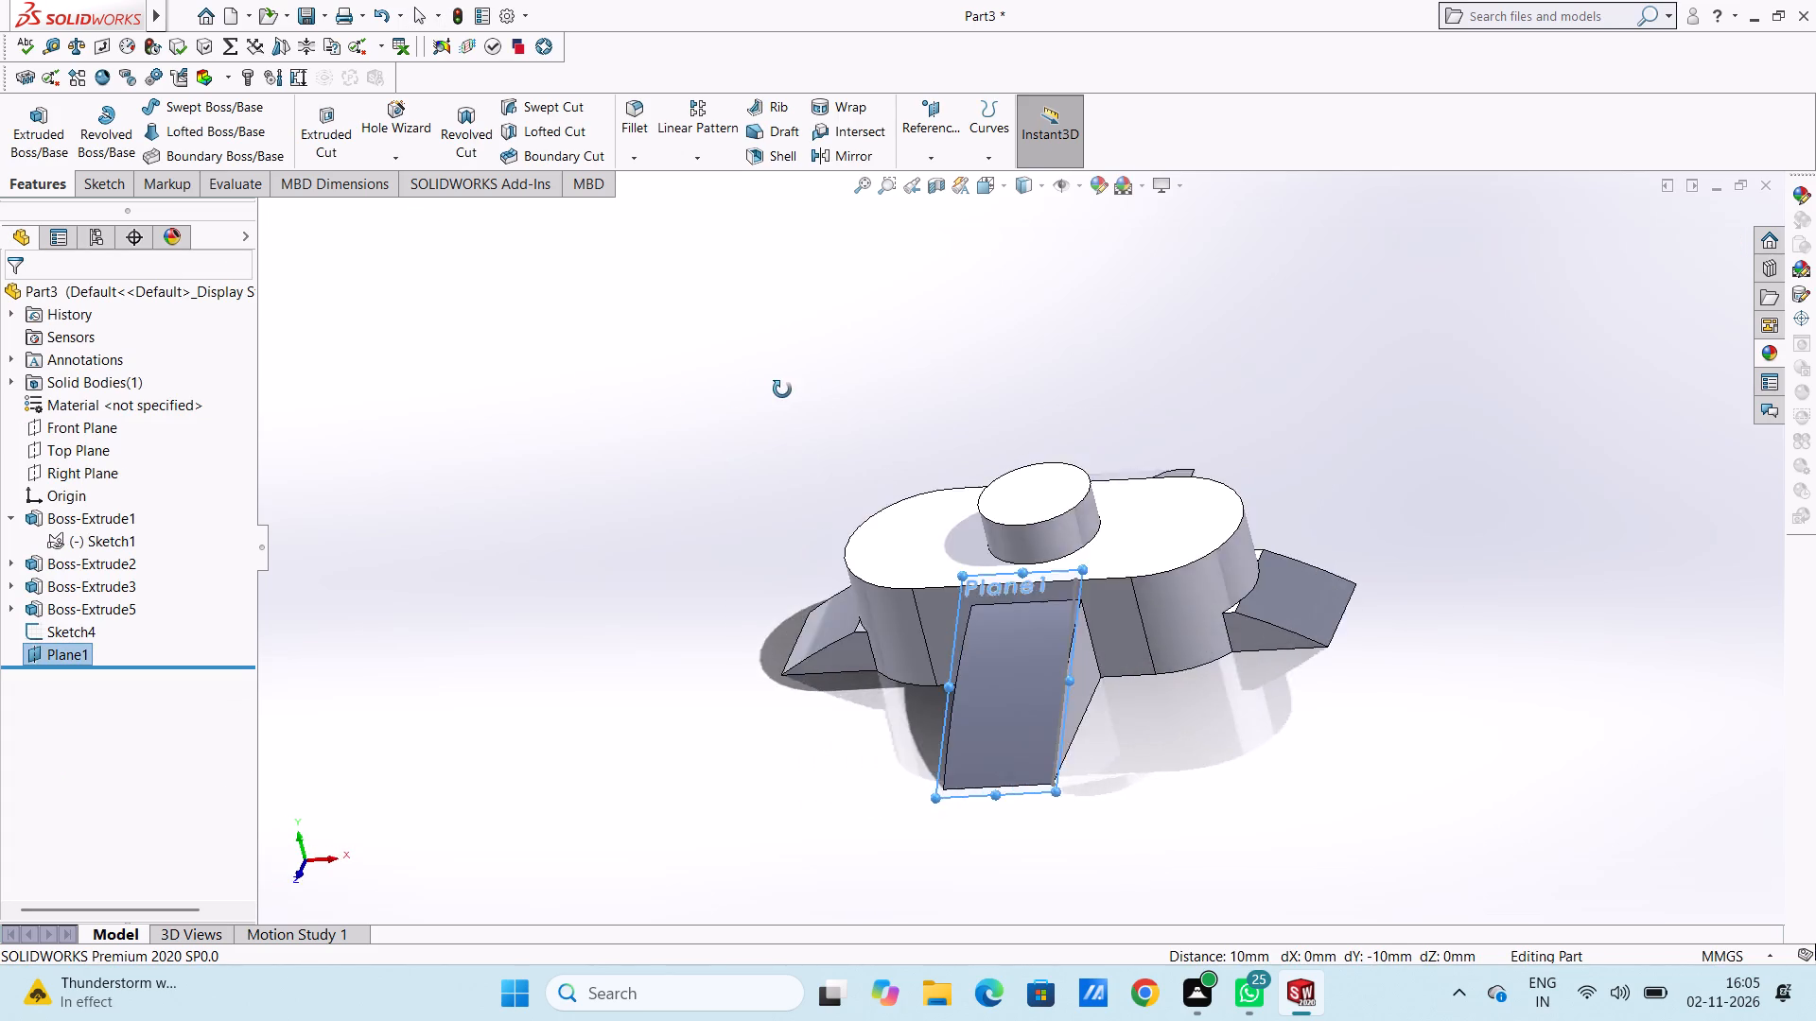
middle_click_drag(782, 389, 702, 465)
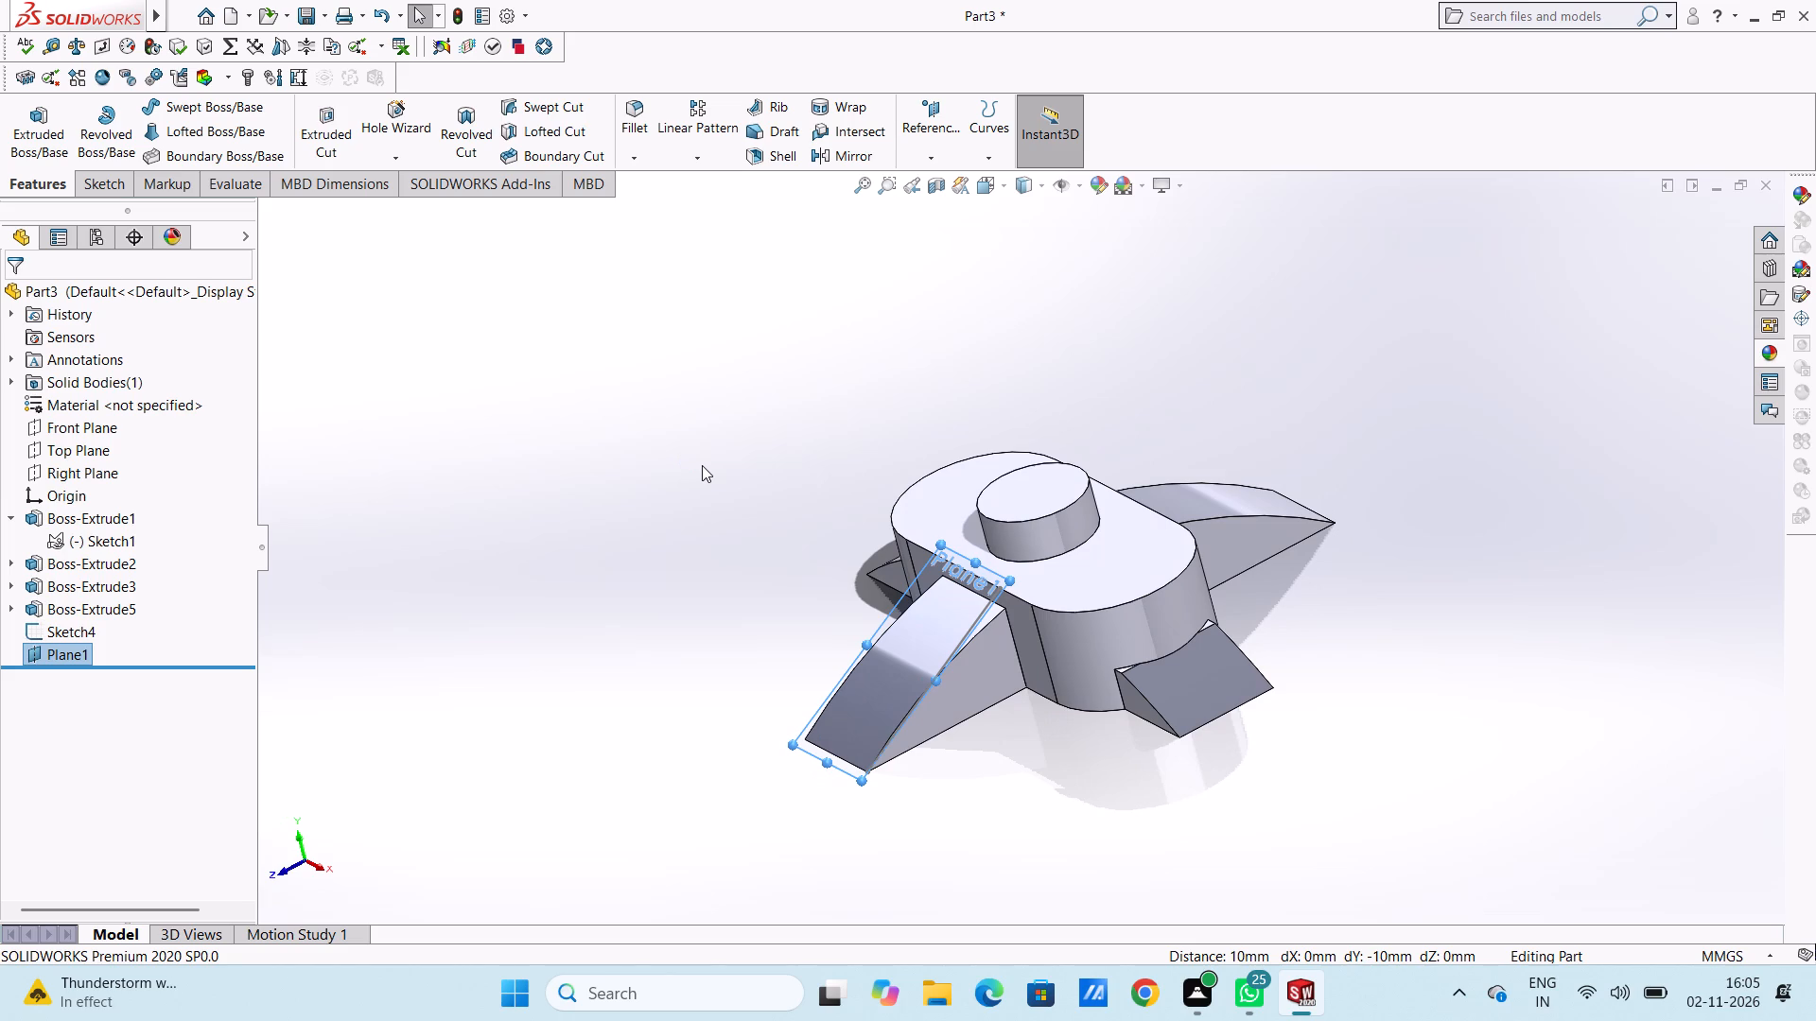
key("ctrl+5")
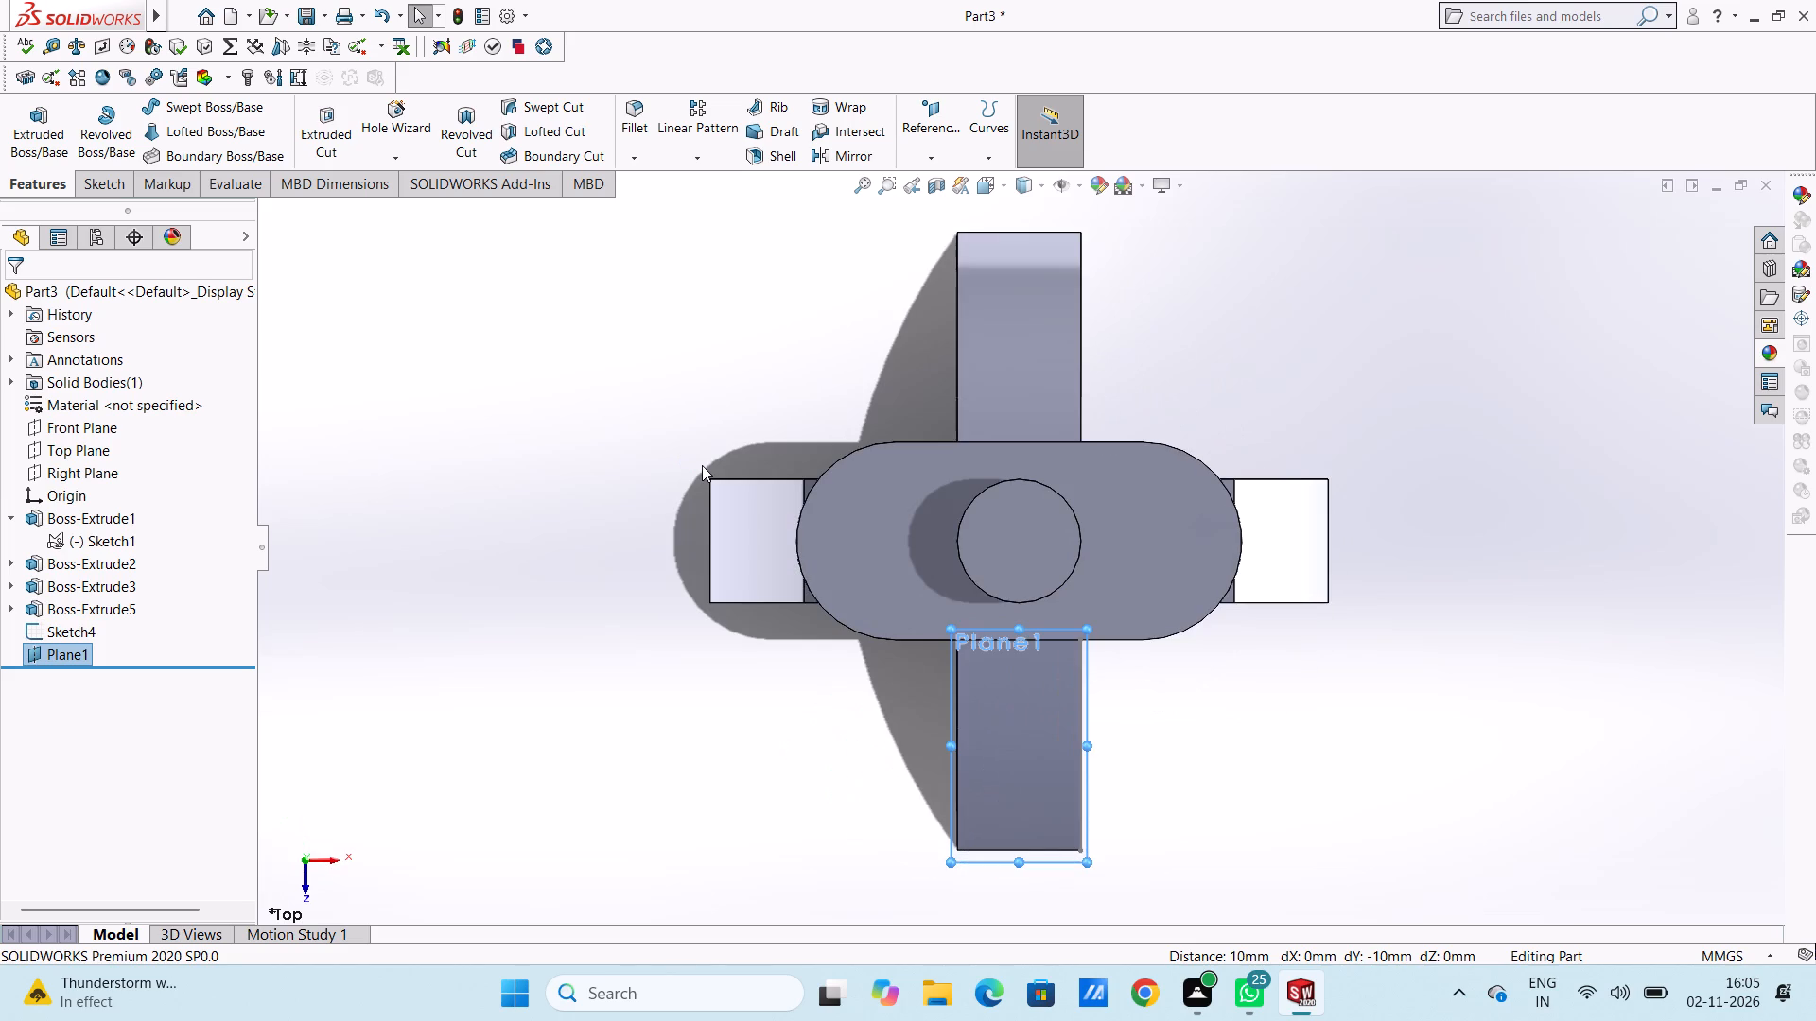
Examine the reference plane on the side feature's curved top from several angles, ending in the top view.
scroll(756, 505, "up", 2)
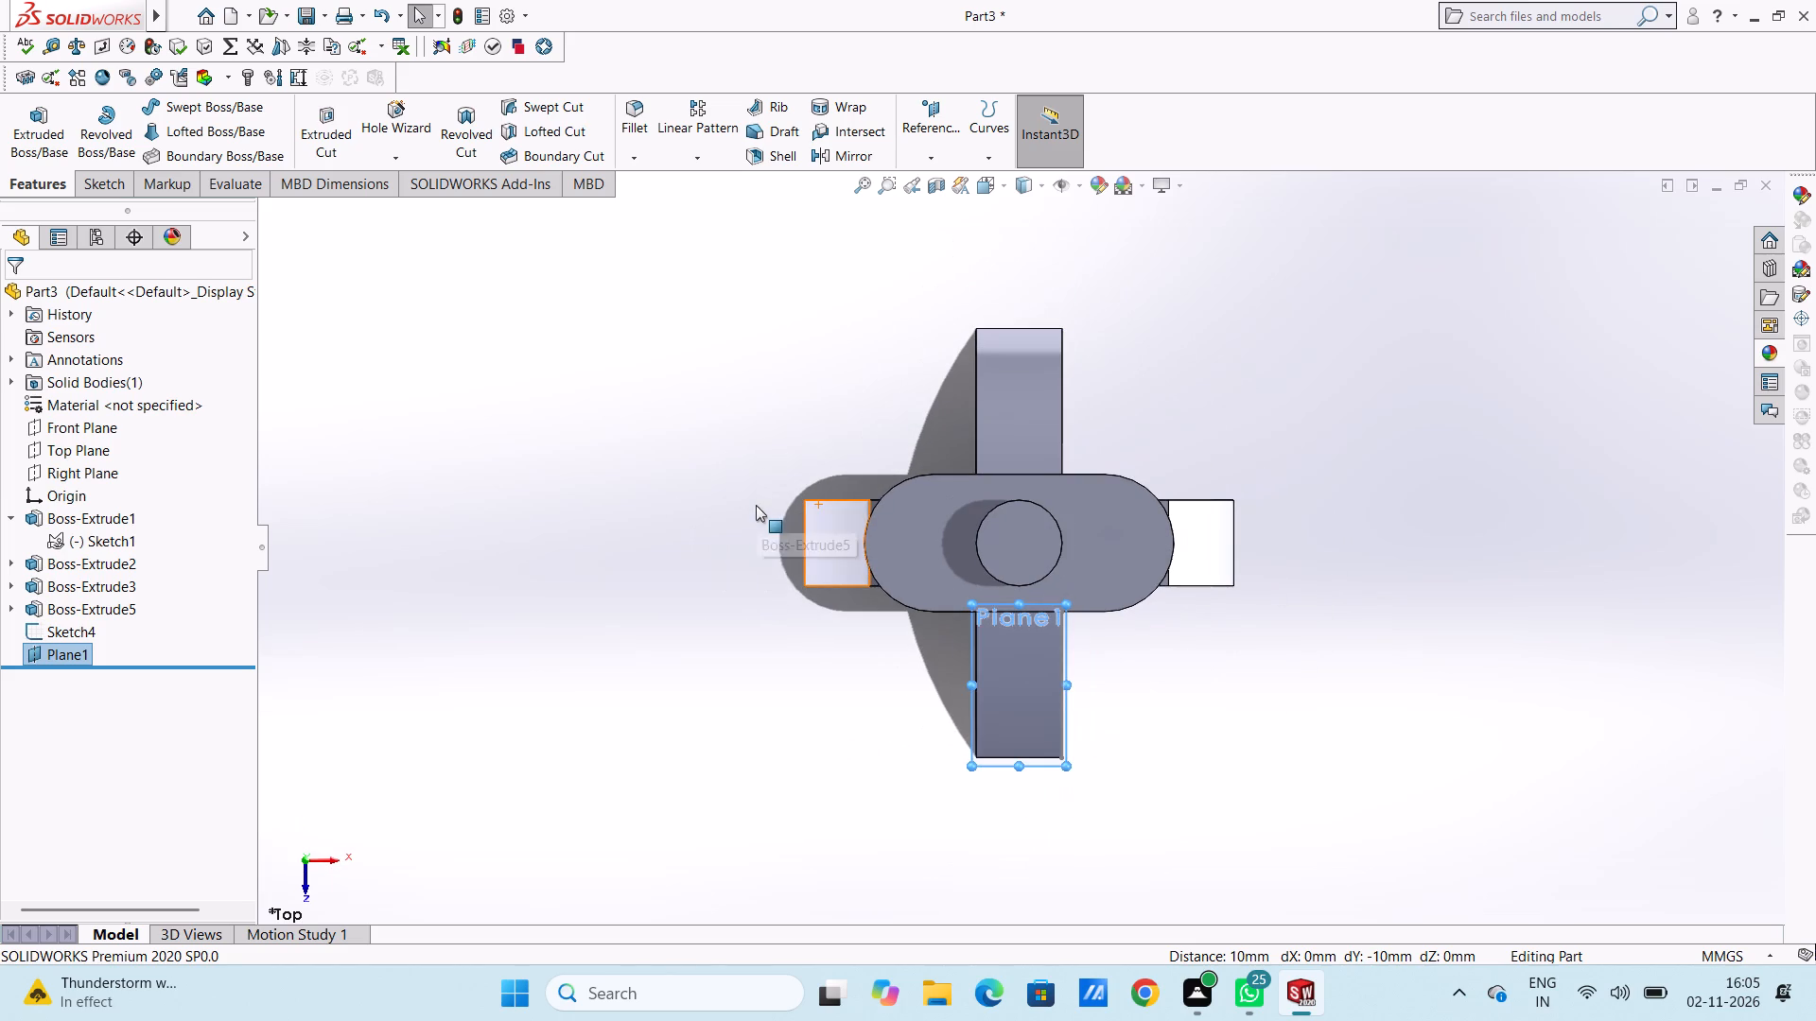
middle_click_drag(794, 664, 746, 424)
middle_click_drag(795, 642, 634, 520)
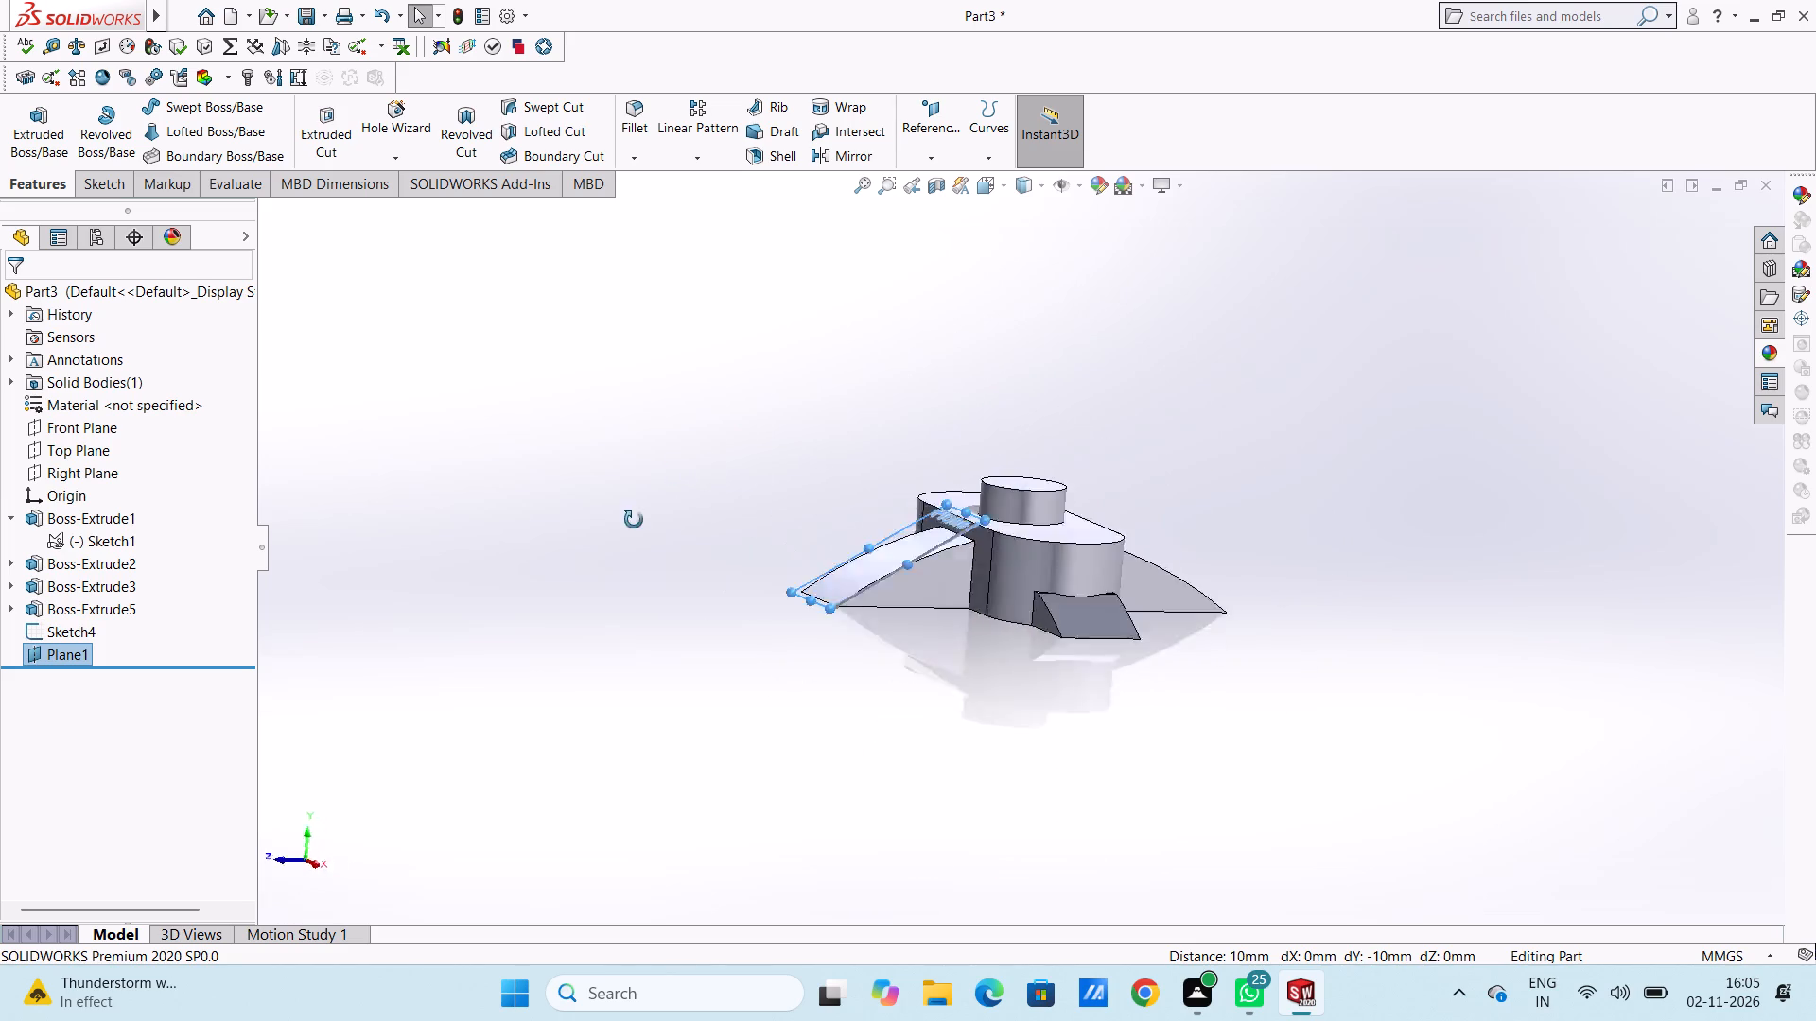
middle_click_drag(634, 520, 672, 821)
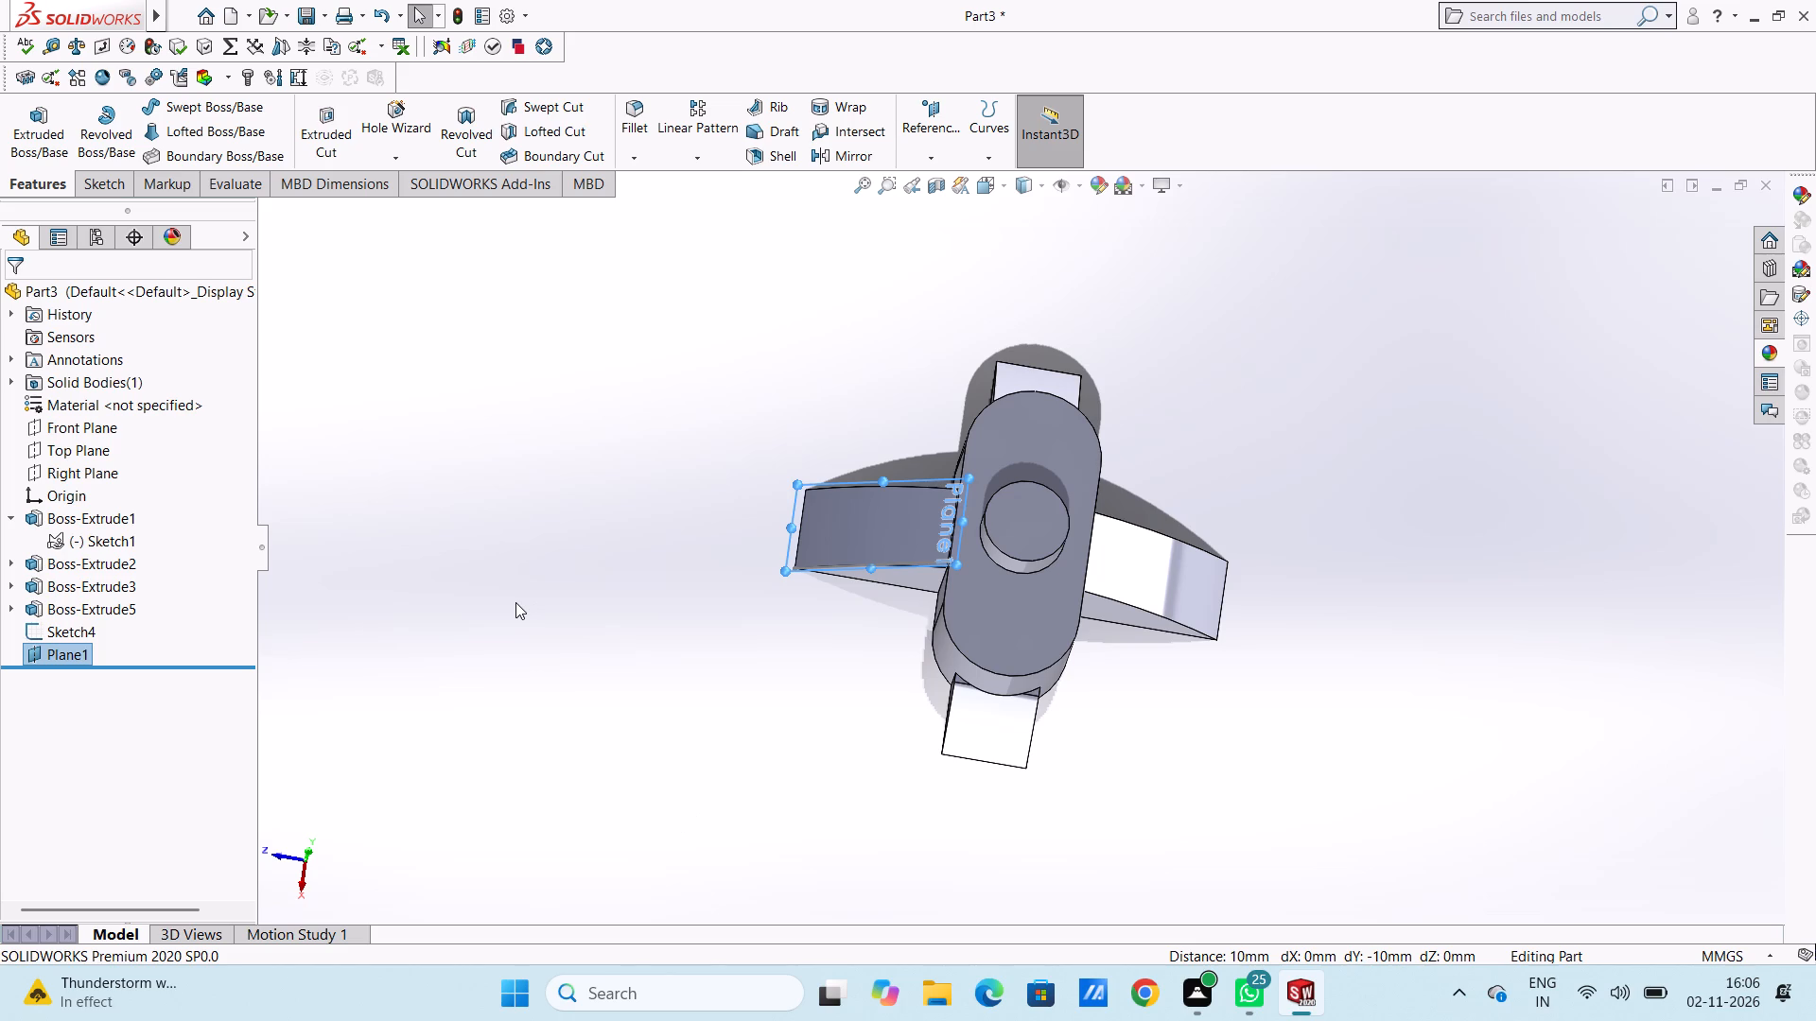
middle_click_drag(515, 602, 456, 718)
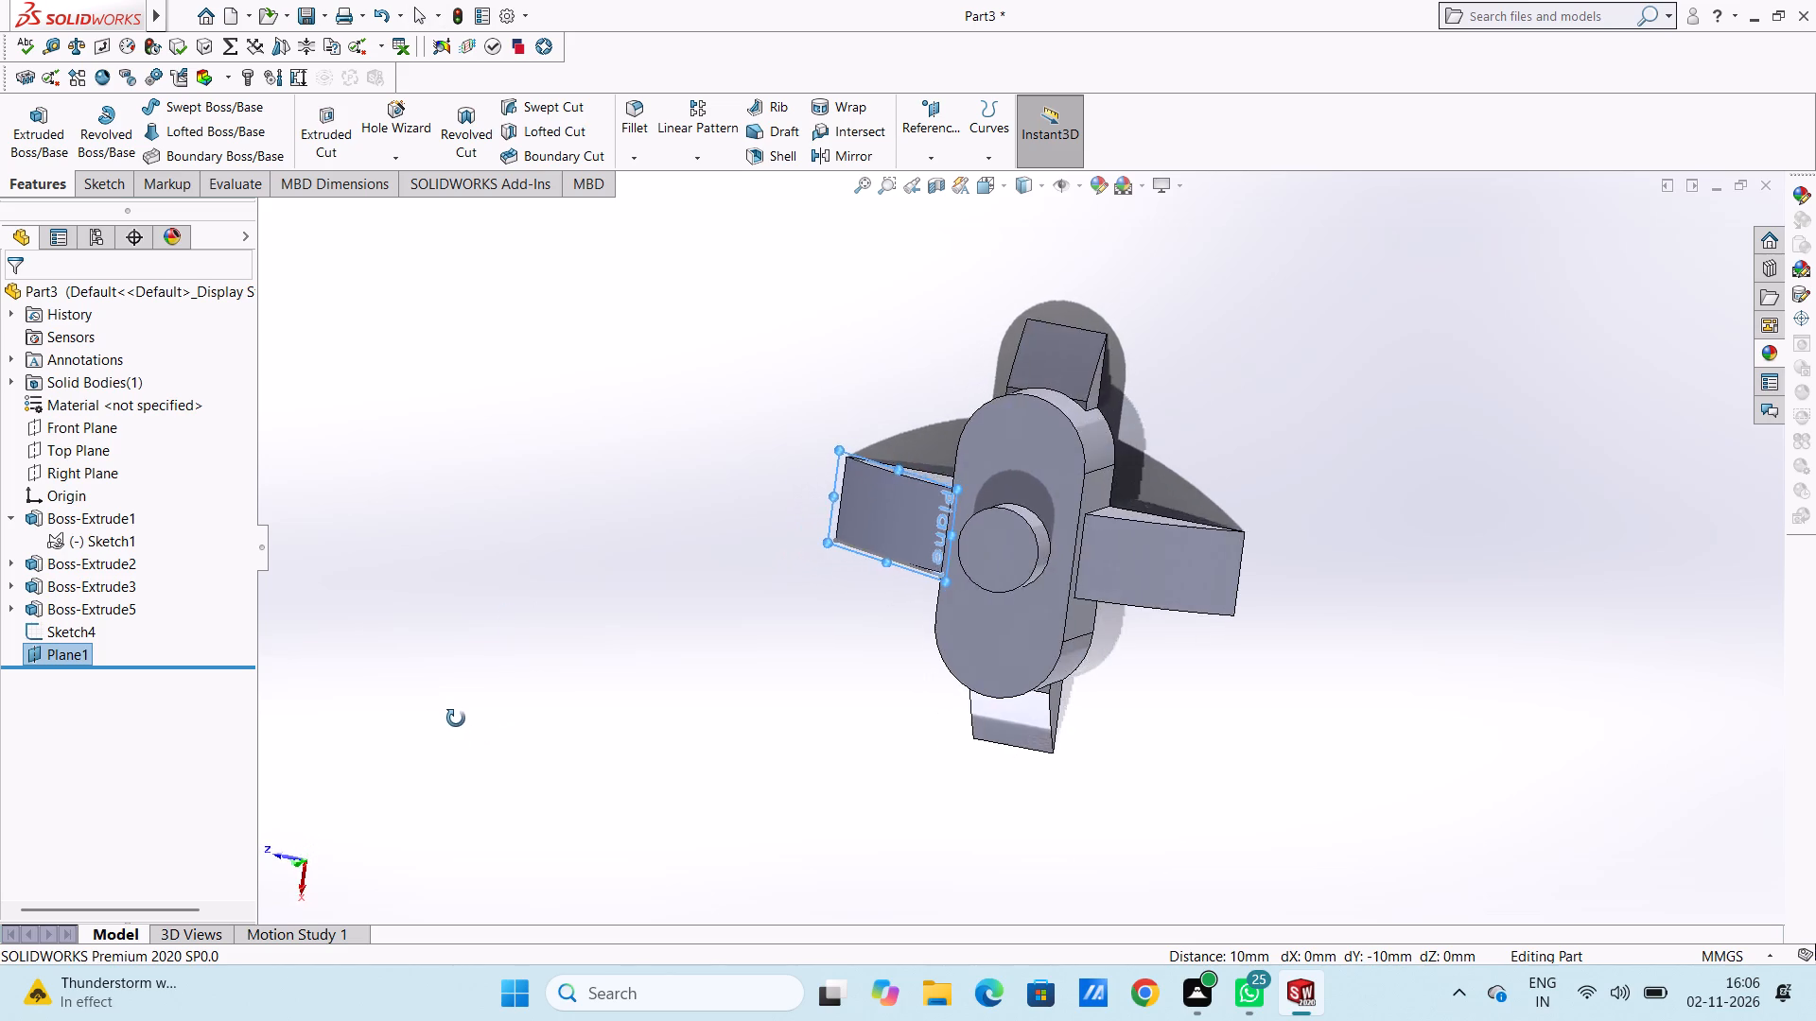
middle_click_drag(456, 718, 496, 747)
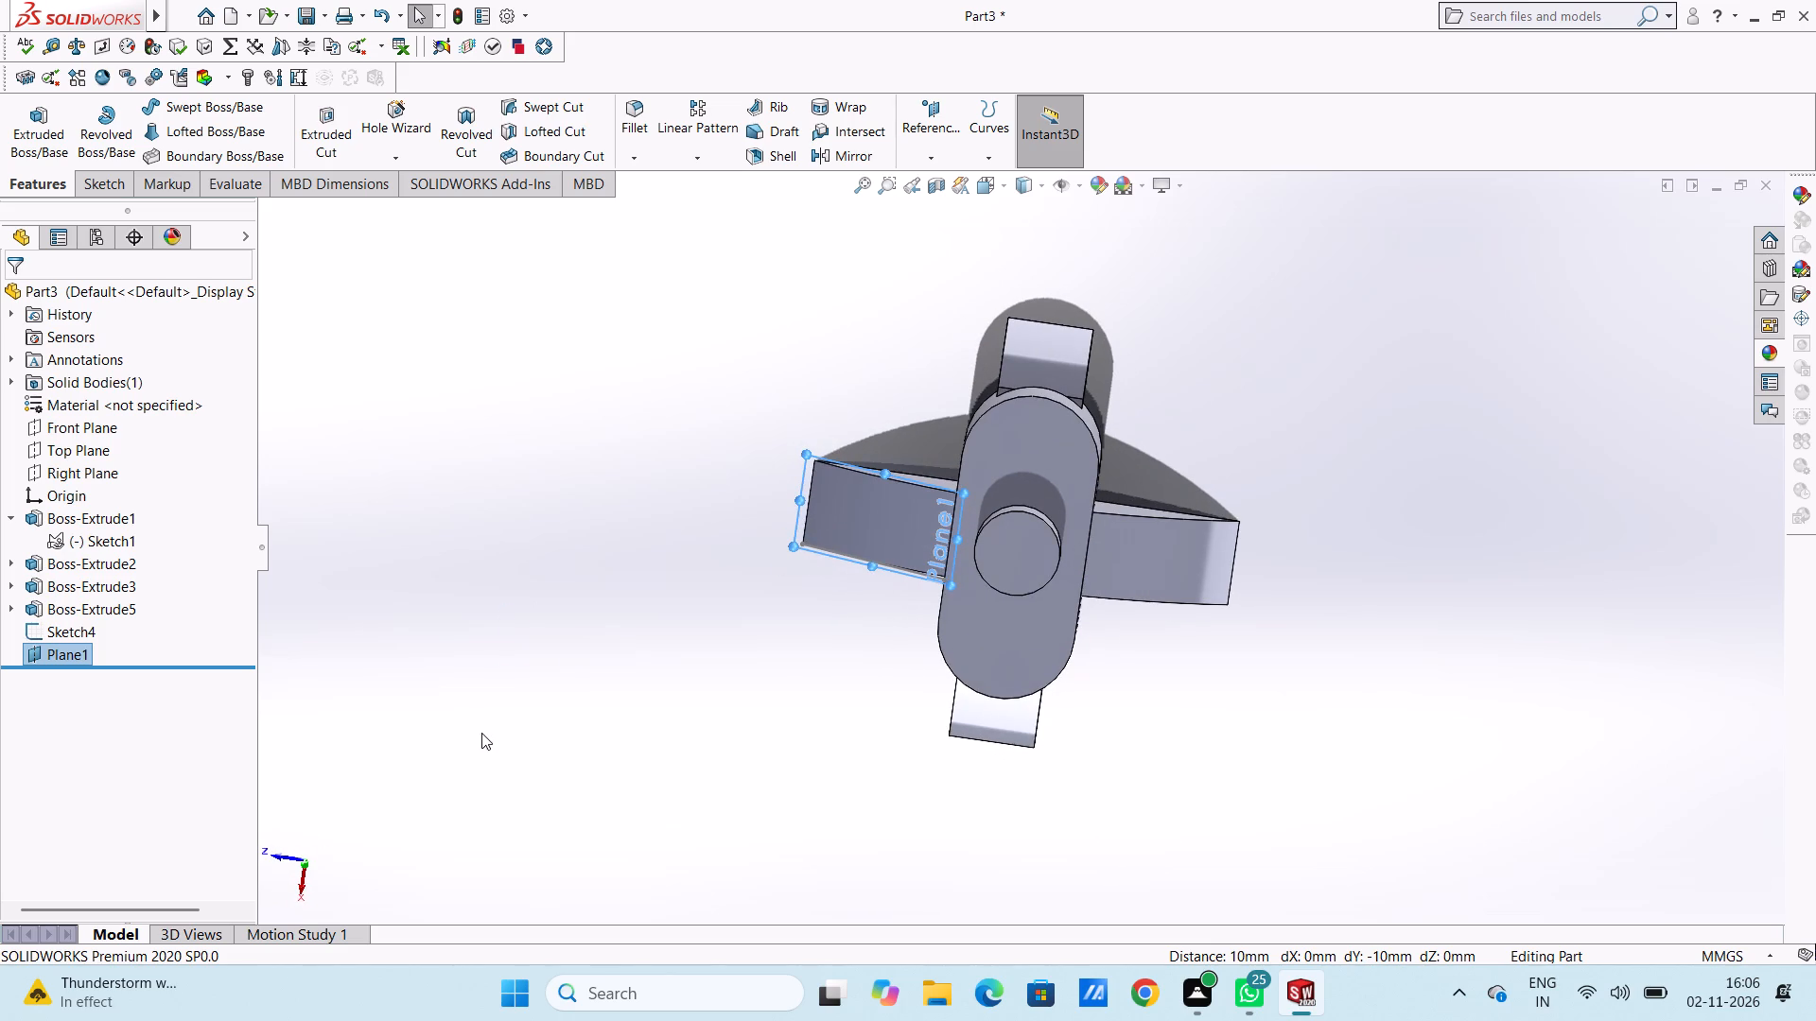
key("ctrl+5")
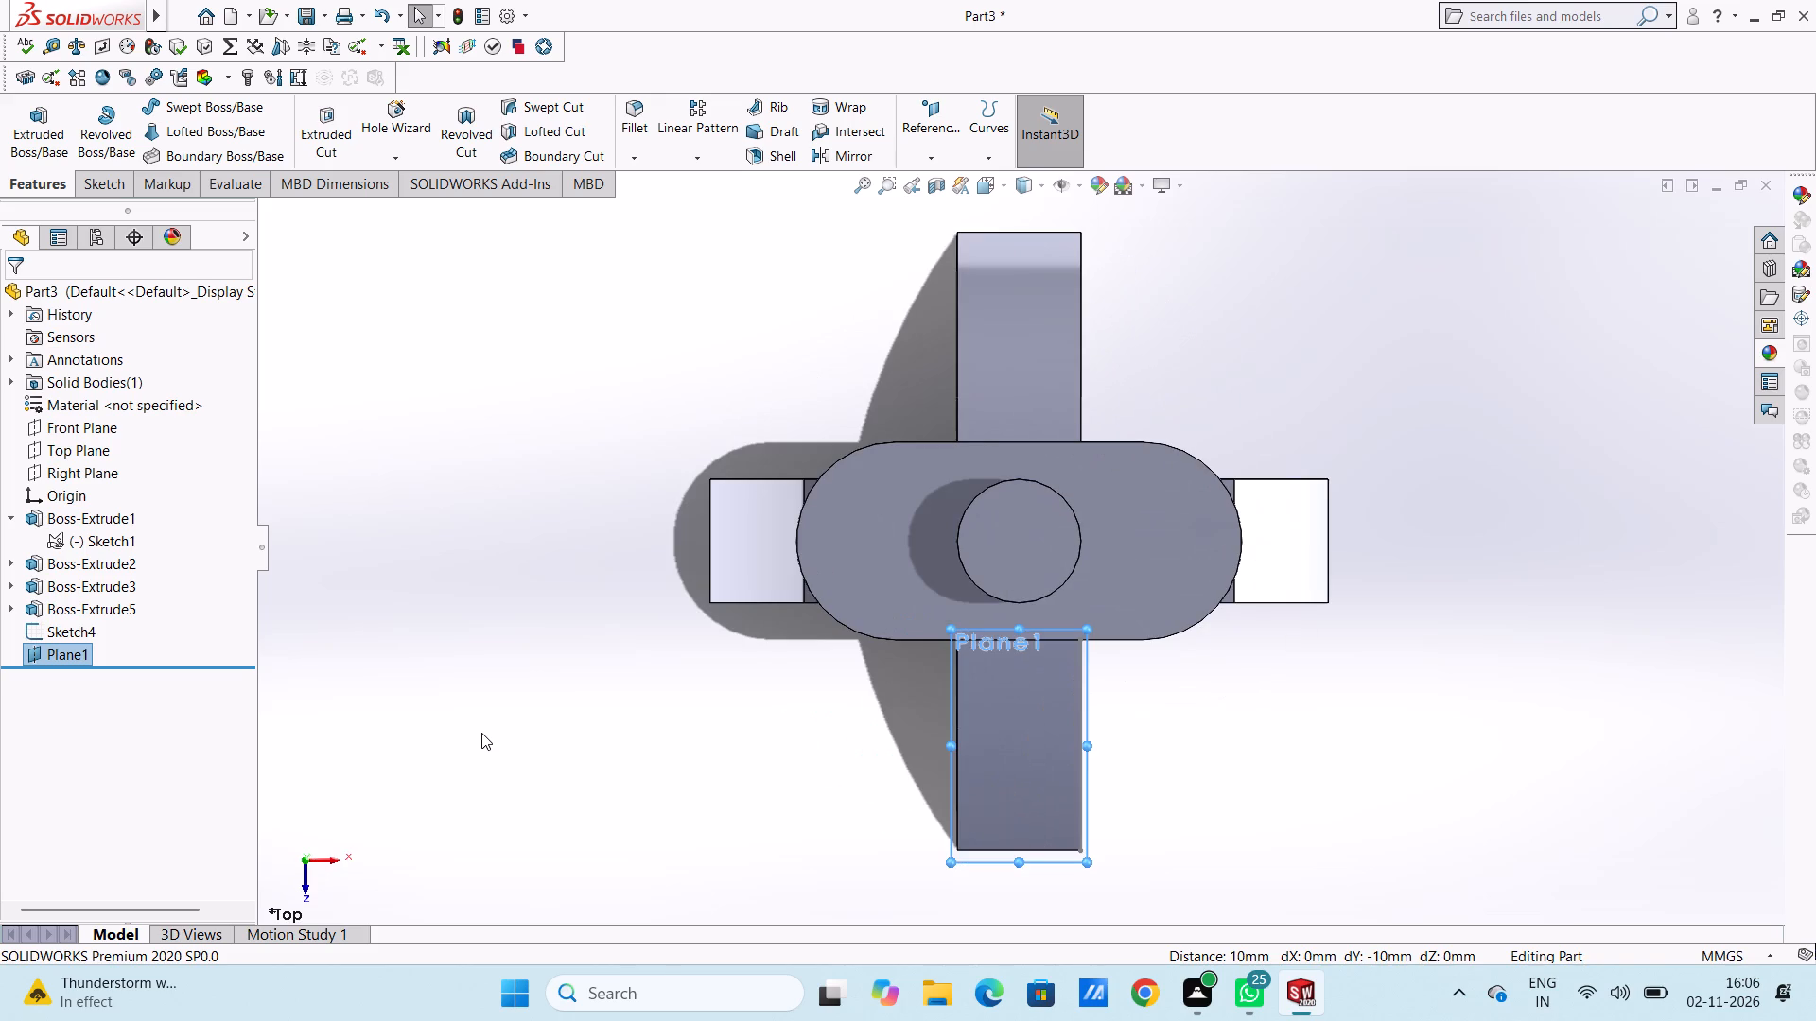
Start a new sketch on the reference plane tangent to the side feature's curved top.
left_click(1051, 666)
left_click(1156, 714)
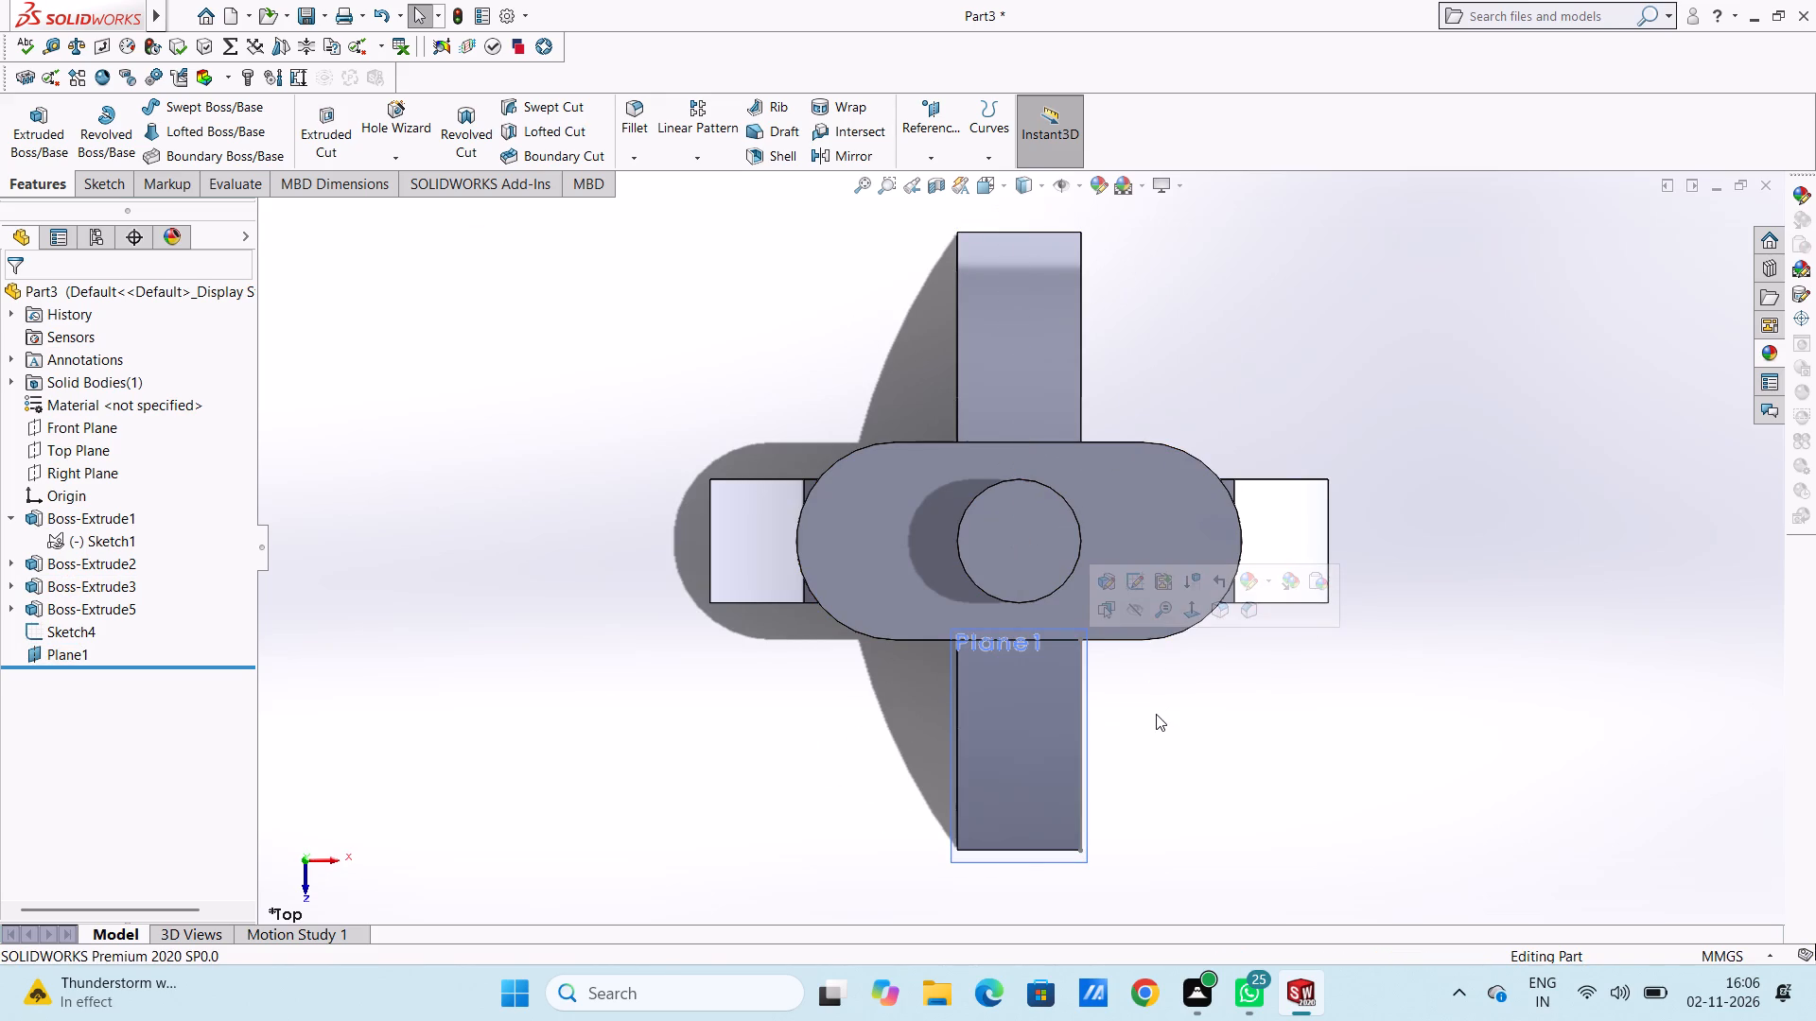
scroll(1073, 745, "down", 5)
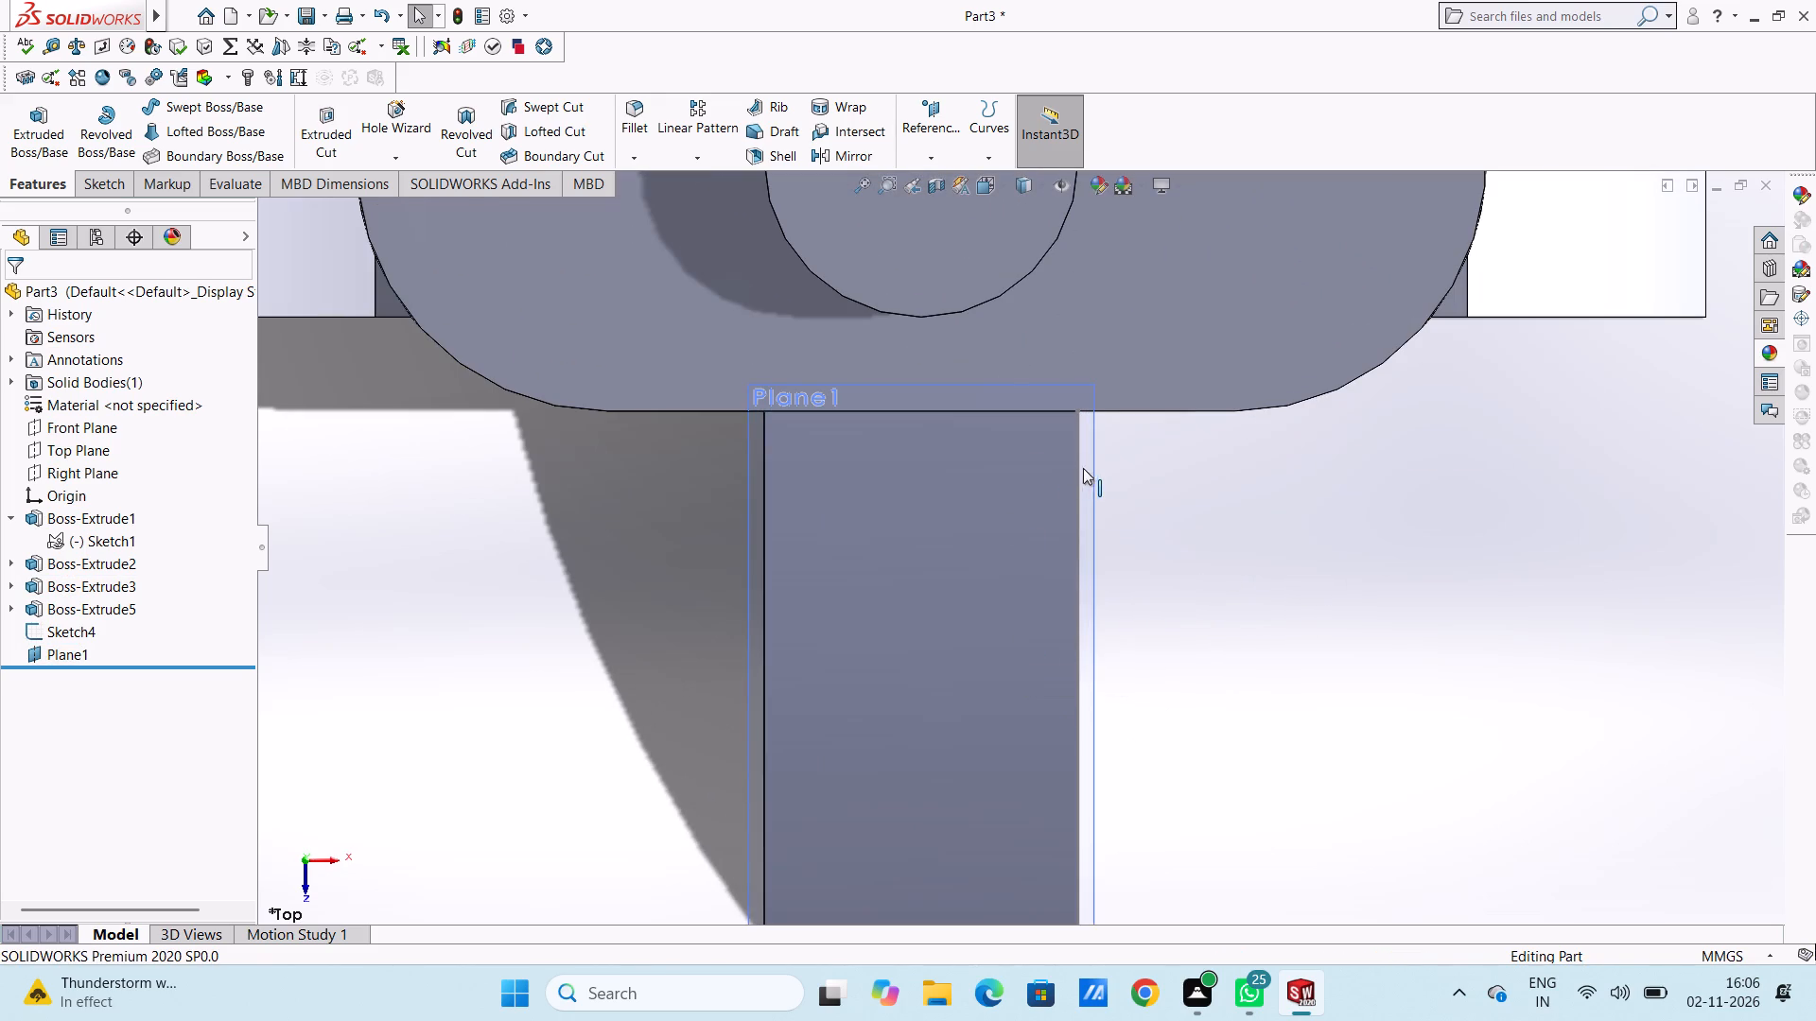
left_click(1088, 473)
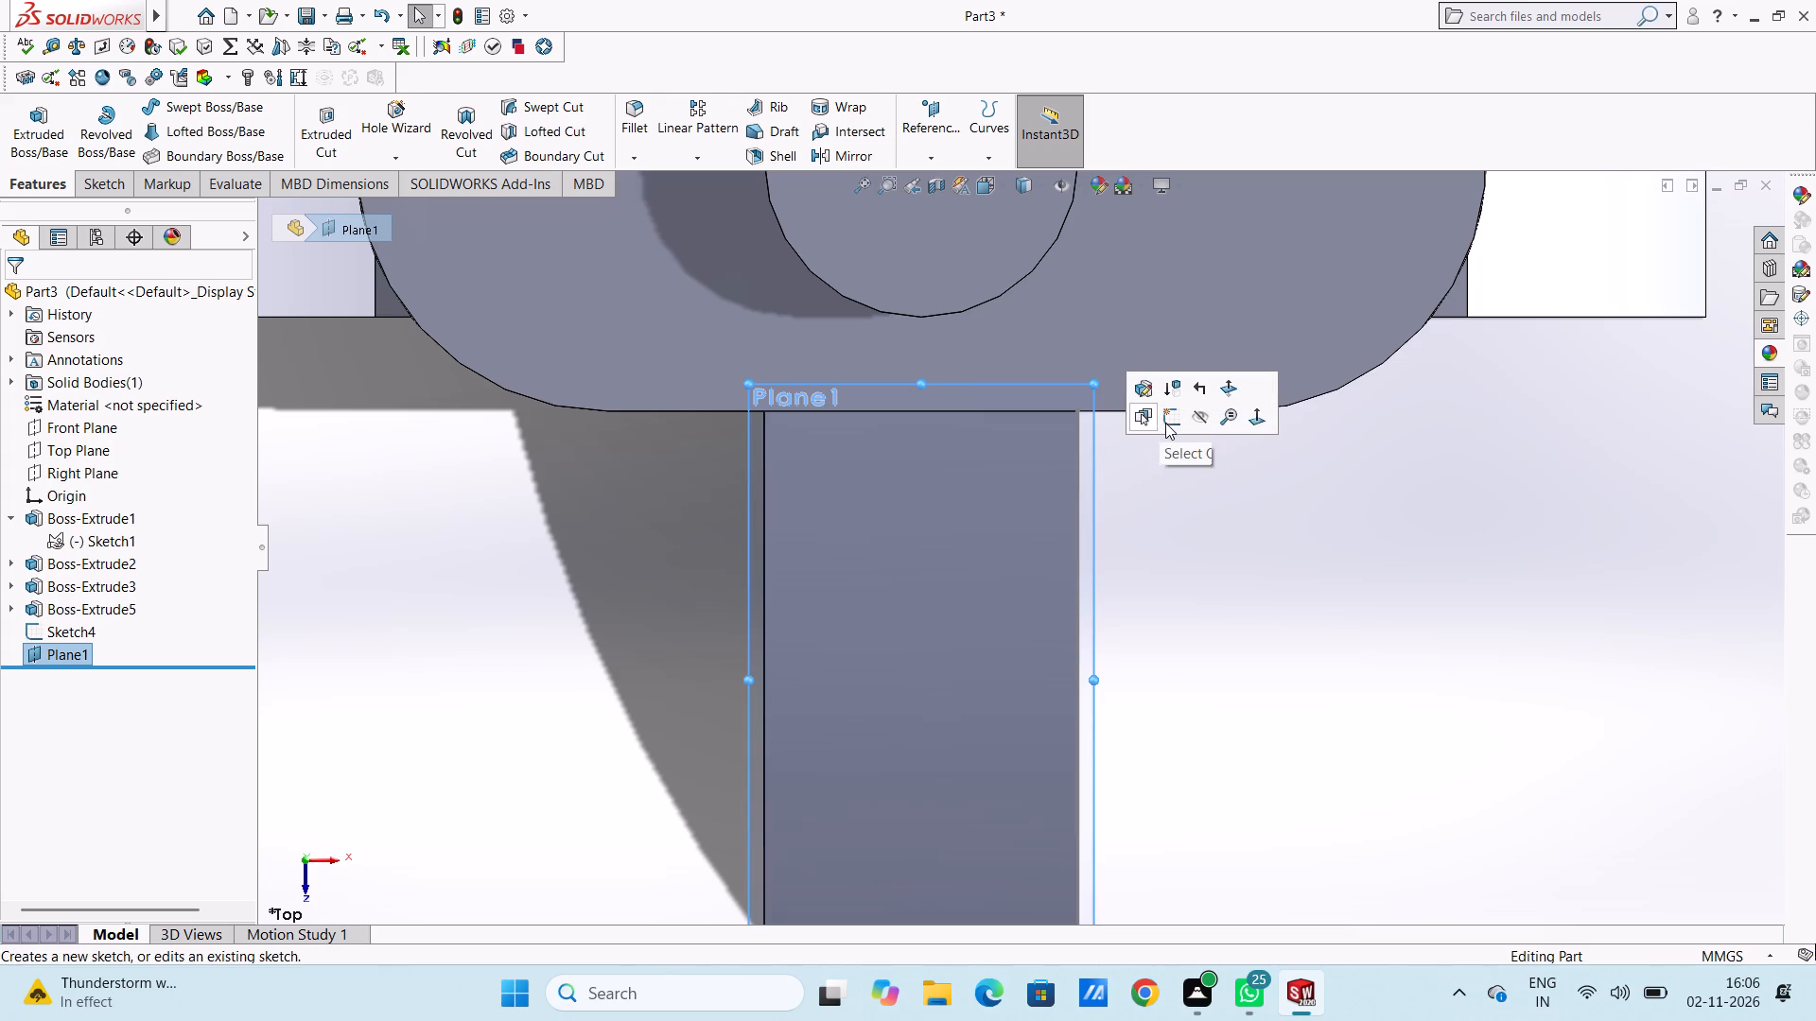
left_click(1165, 423)
scroll(1166, 510, "up", 5)
left_click(1184, 589)
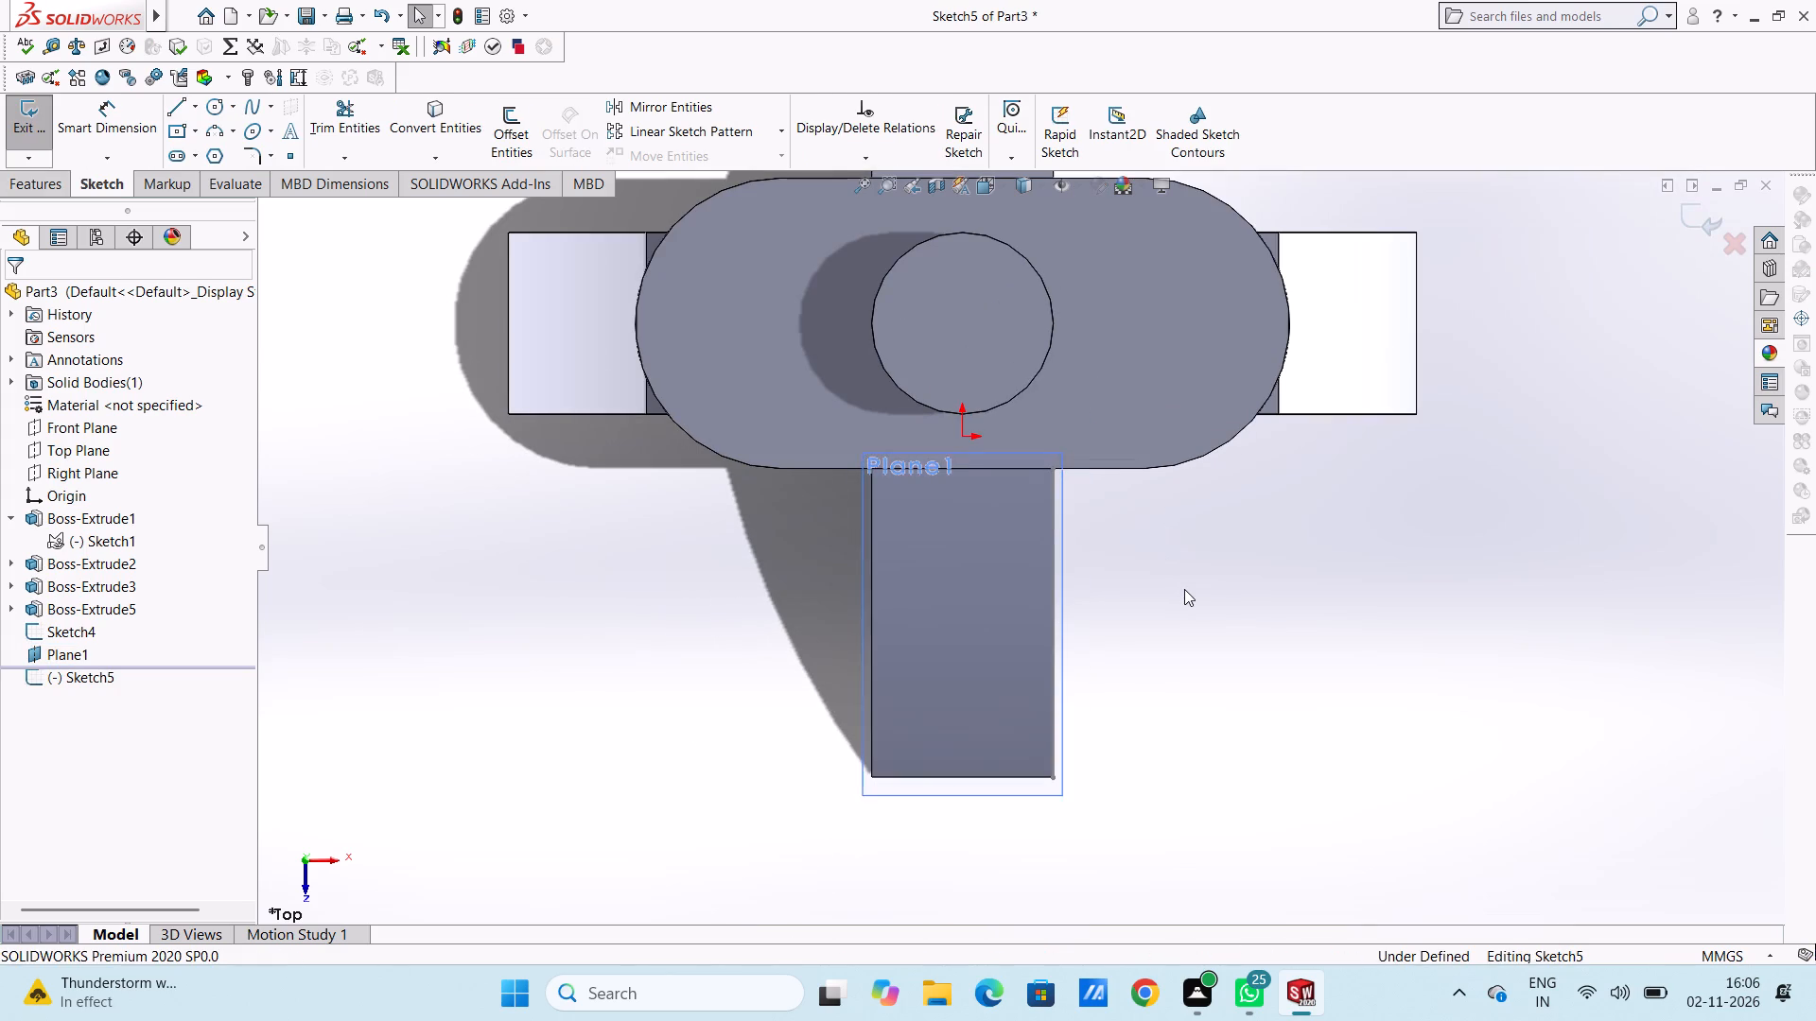
scroll(1184, 589, "up", 4)
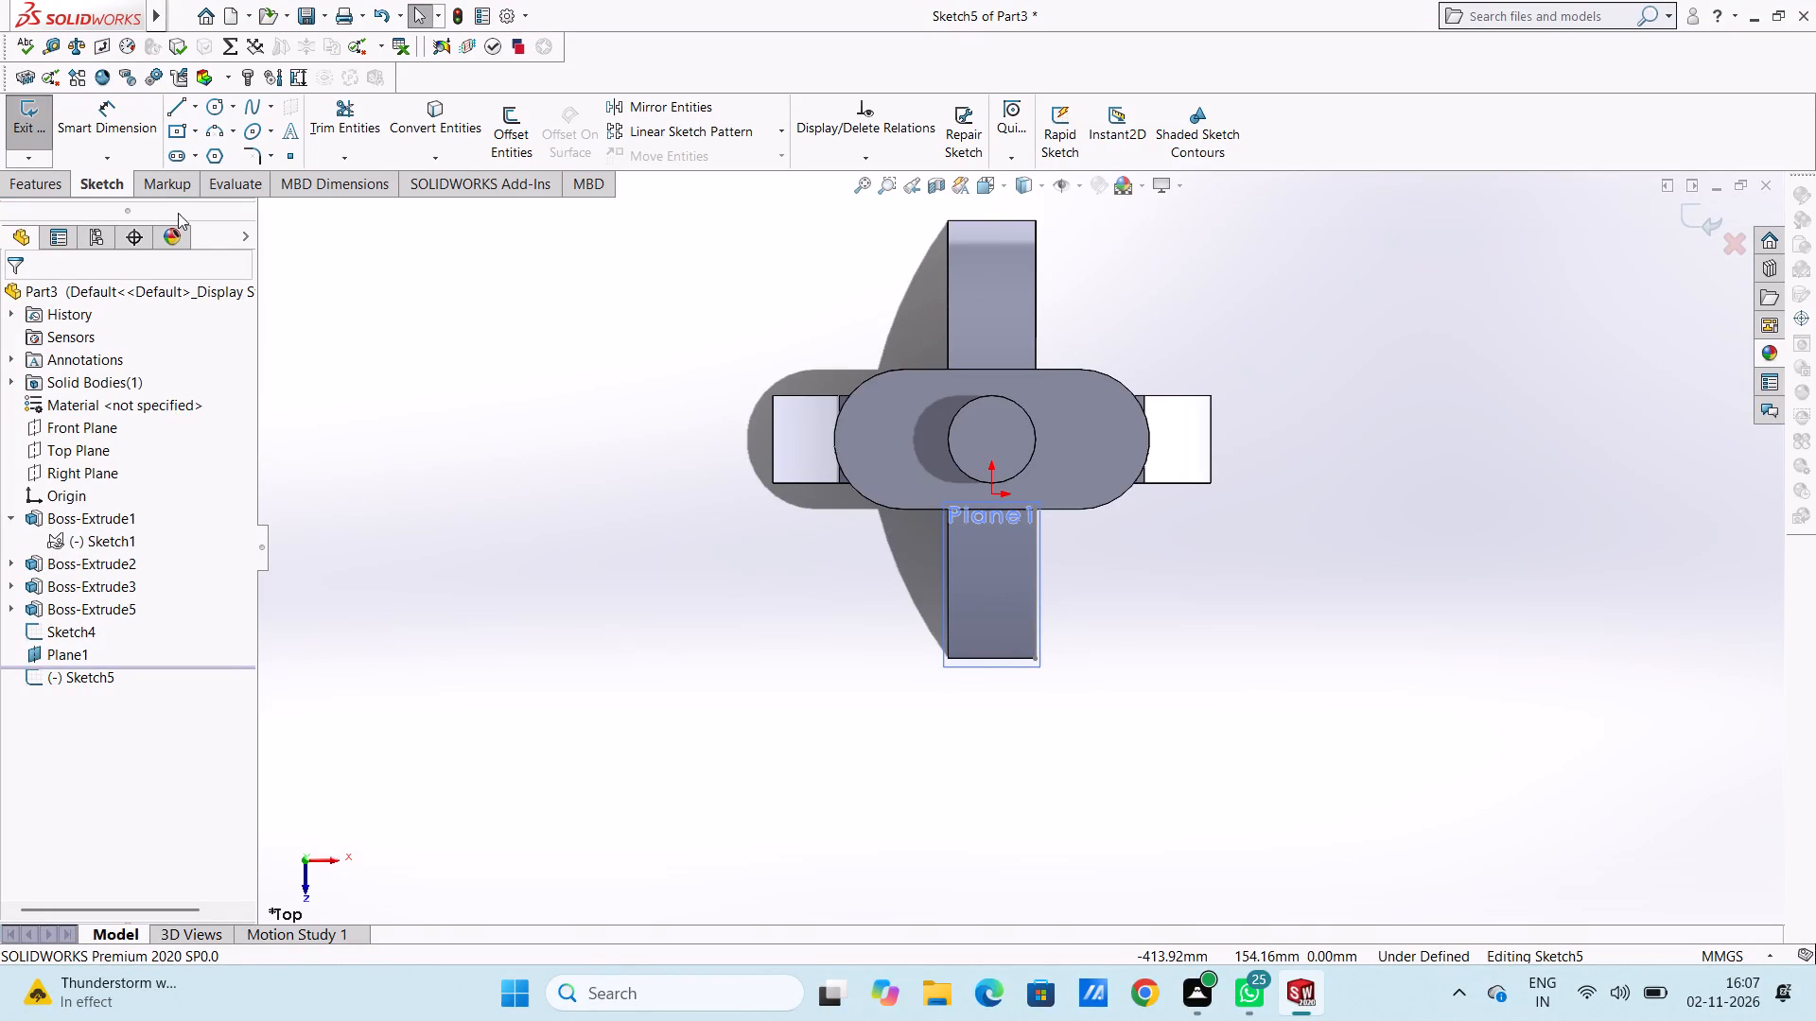
Sketch a horizontal straight slot over the side feature, about 21 mm between centres and about 18 mm wide.
left_click(179, 157)
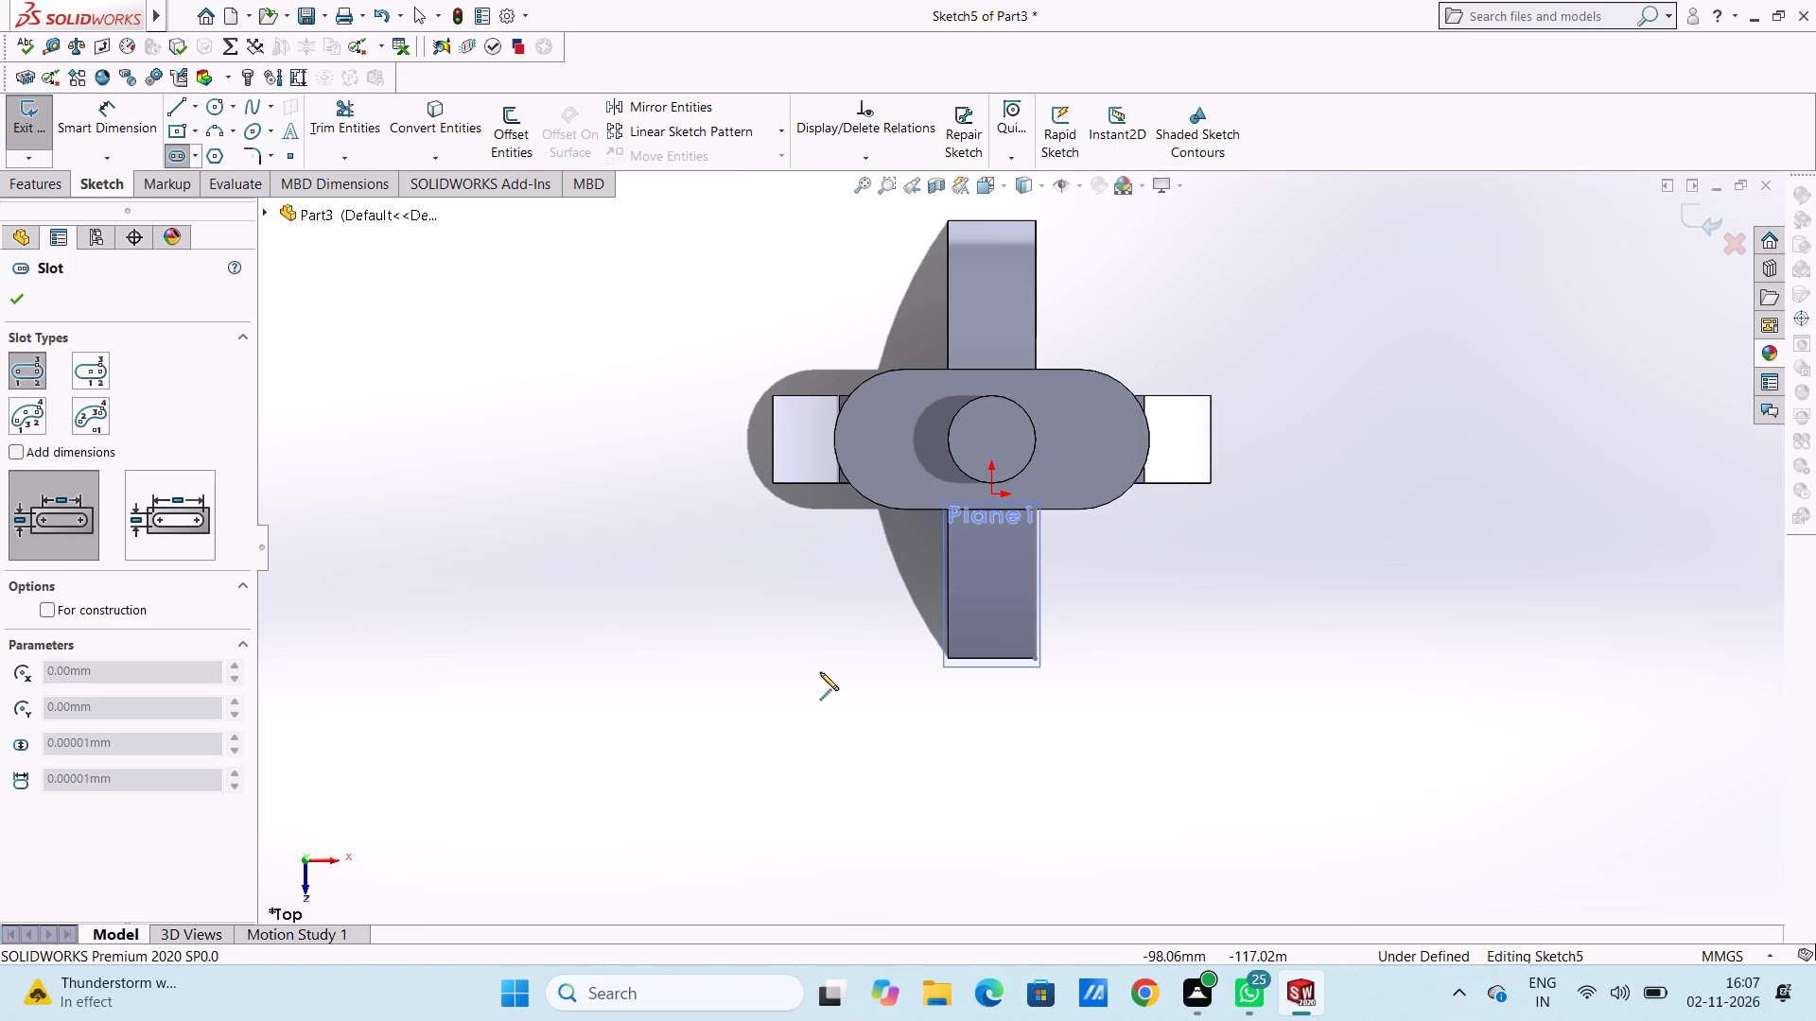
scroll(987, 579, "down", 4)
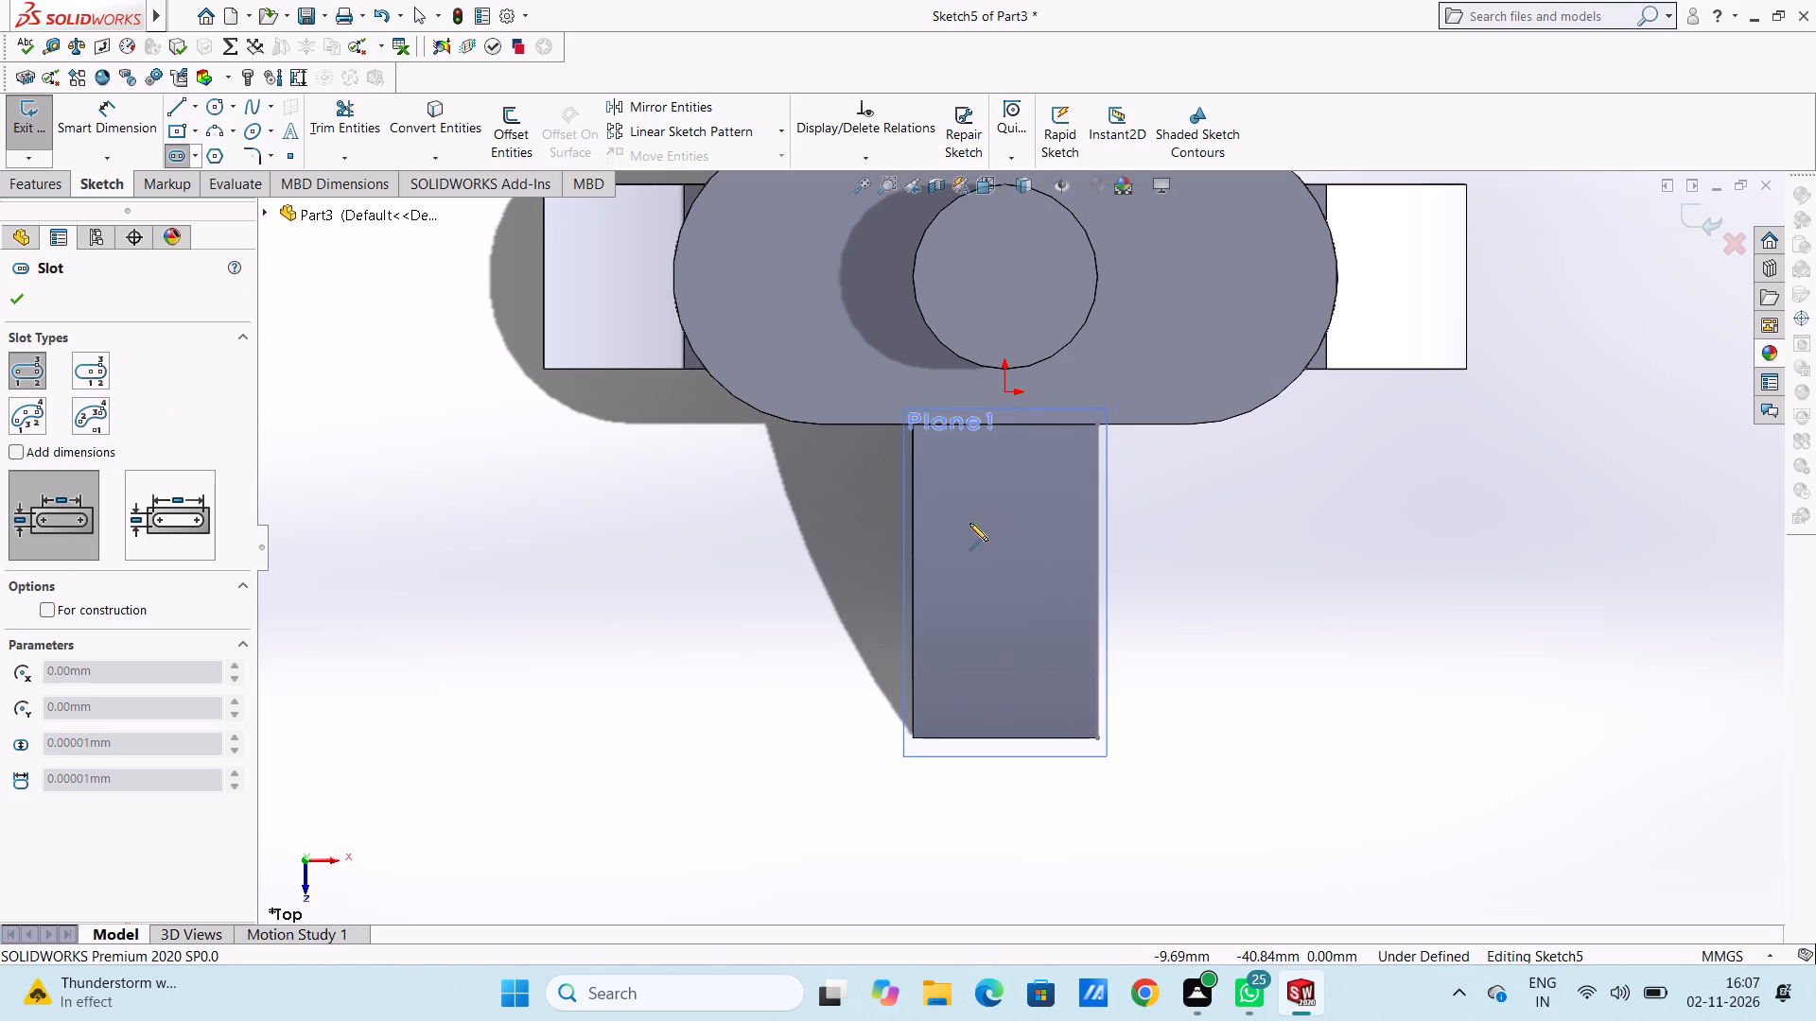
left_click(969, 517)
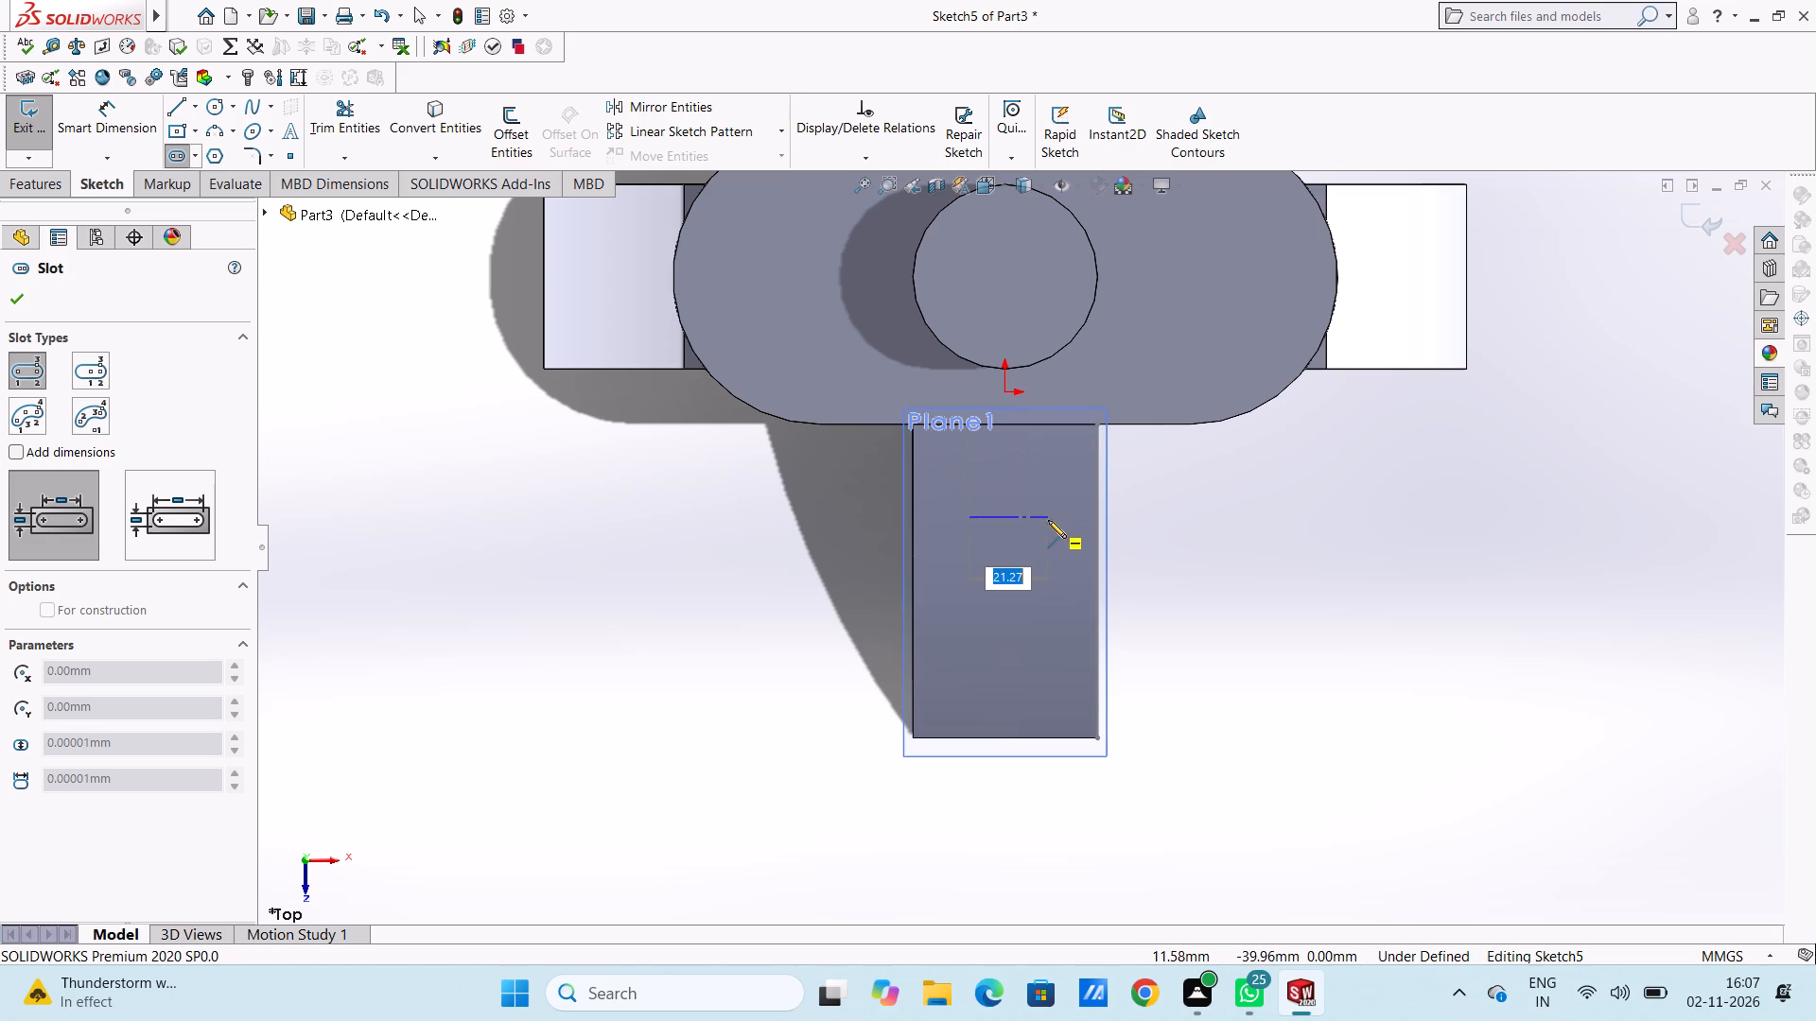
left_click(1048, 519)
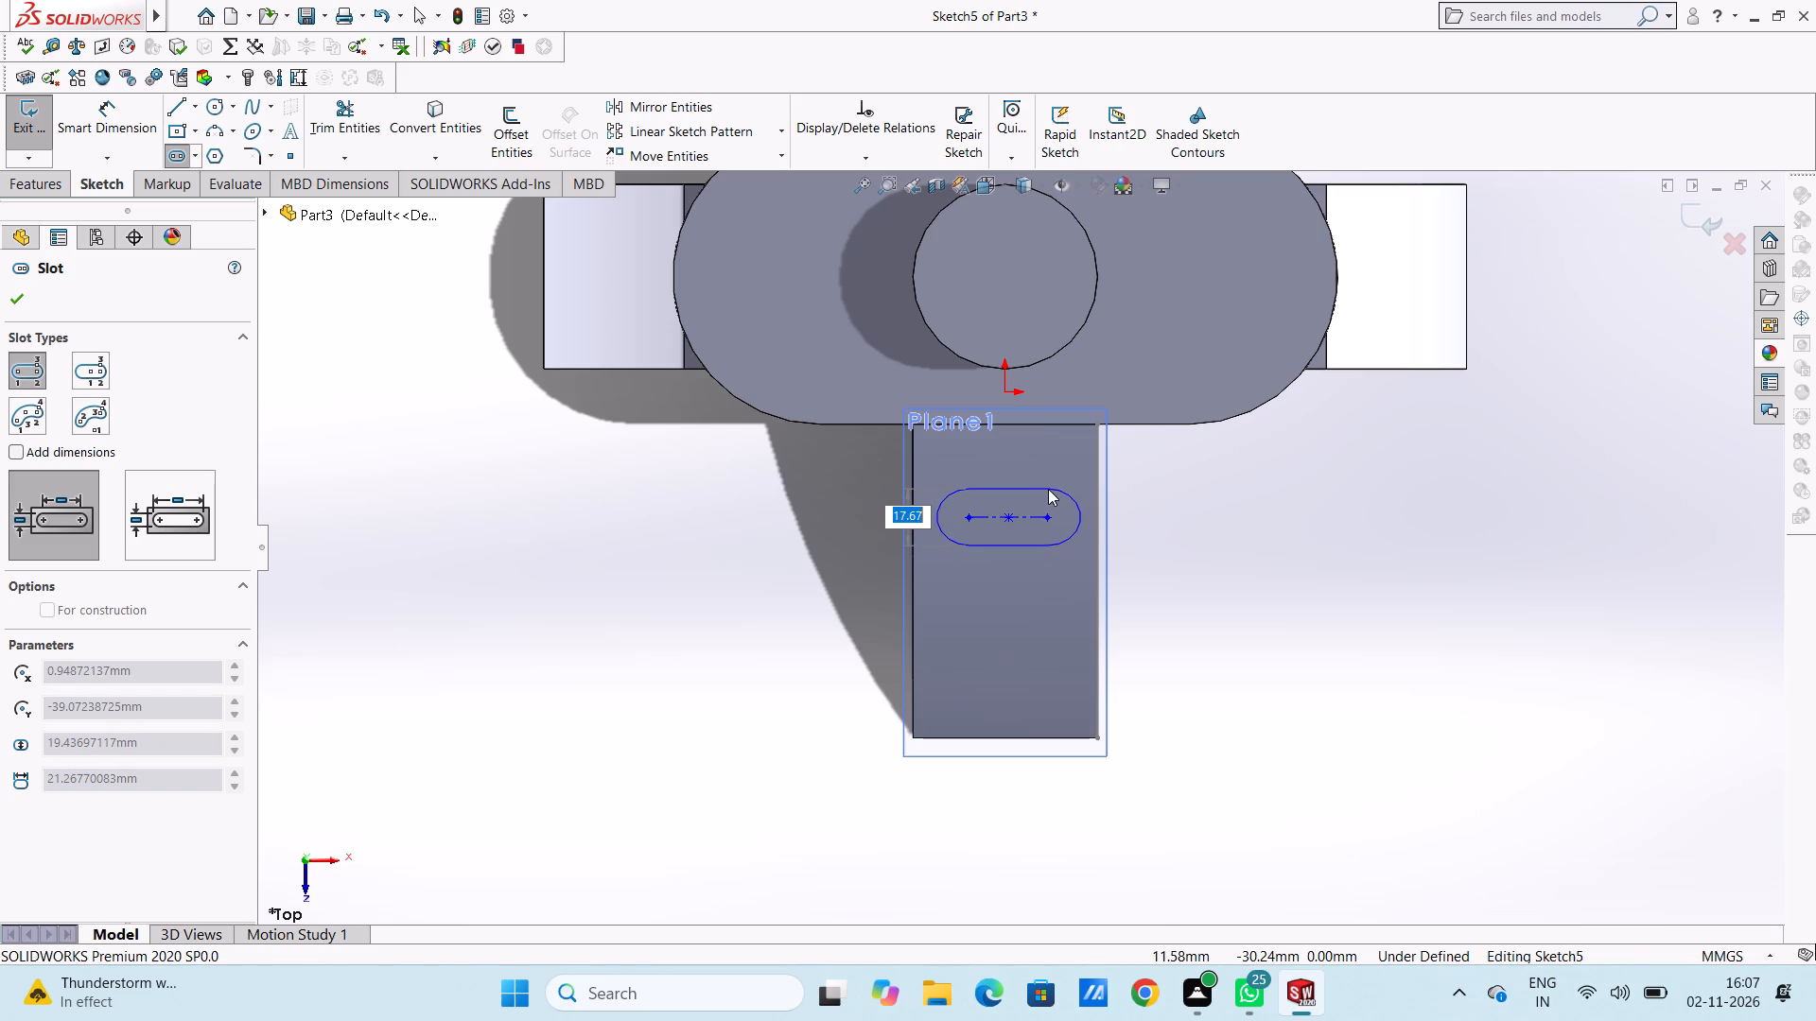
left_click(1048, 489)
left_click(11, 293)
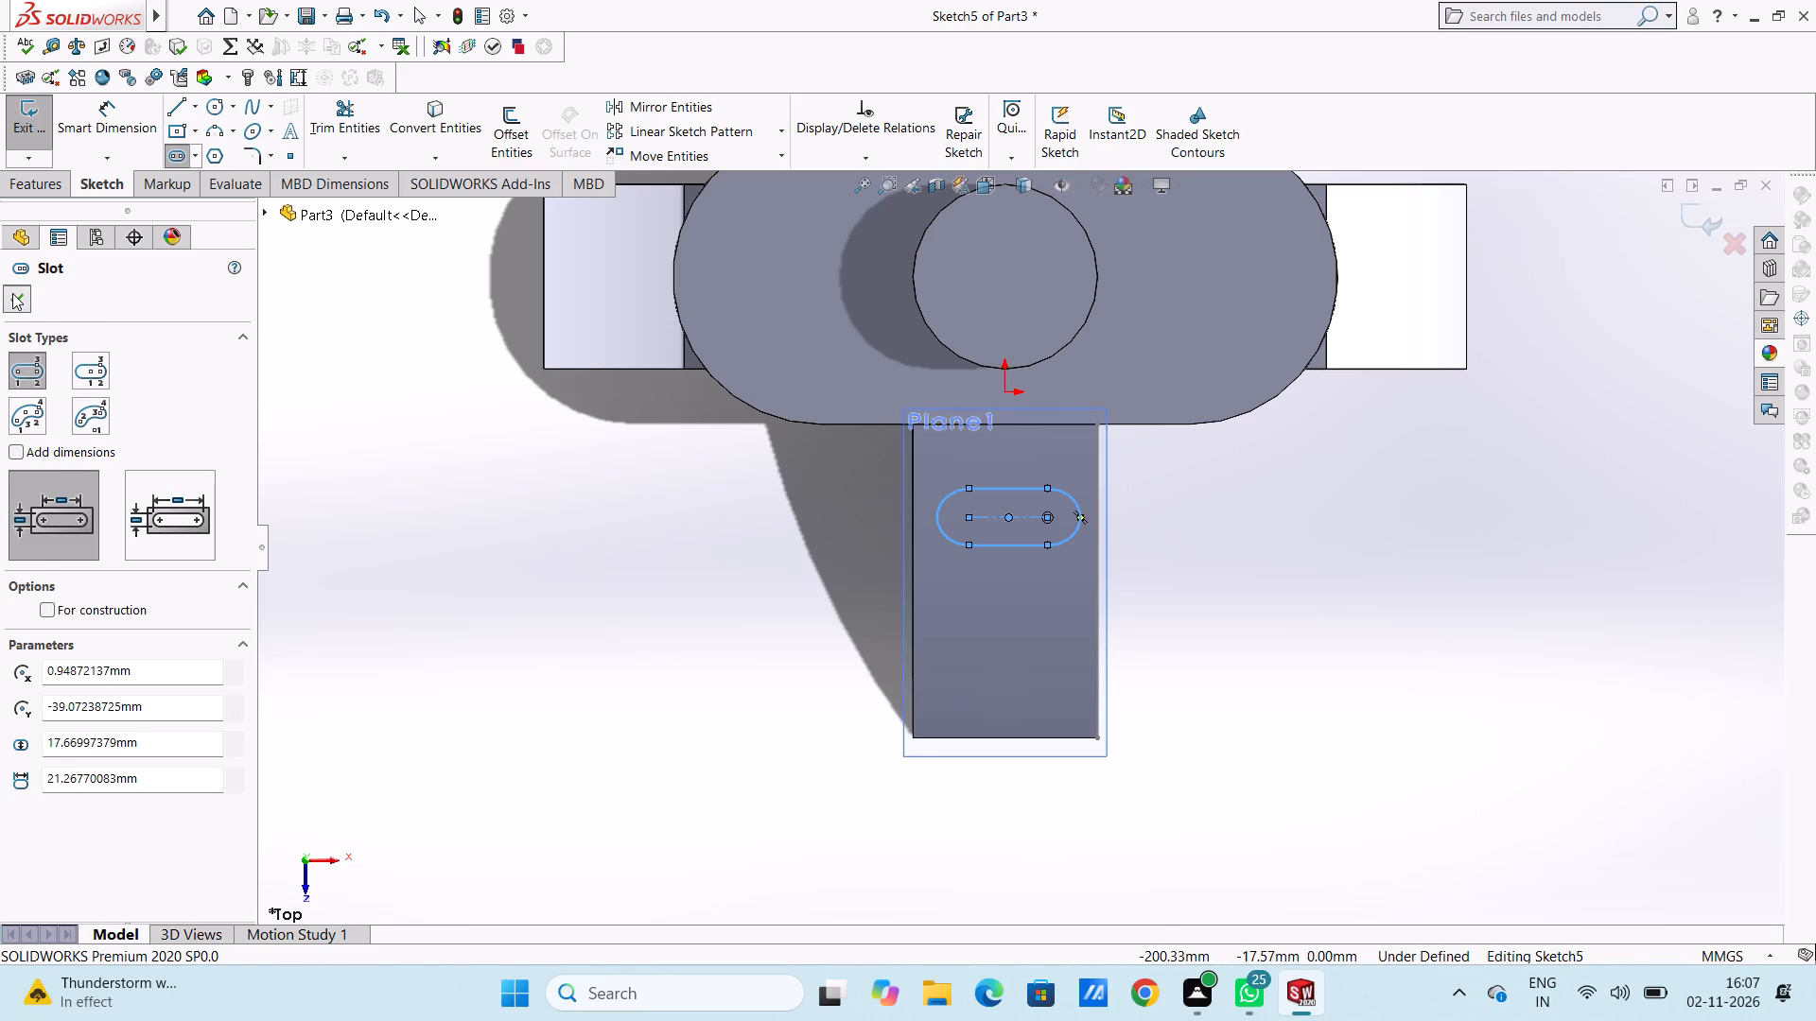
left_click(455, 451)
Dimension the slot's end arc with a radius of 6 mm.
left_click(127, 107)
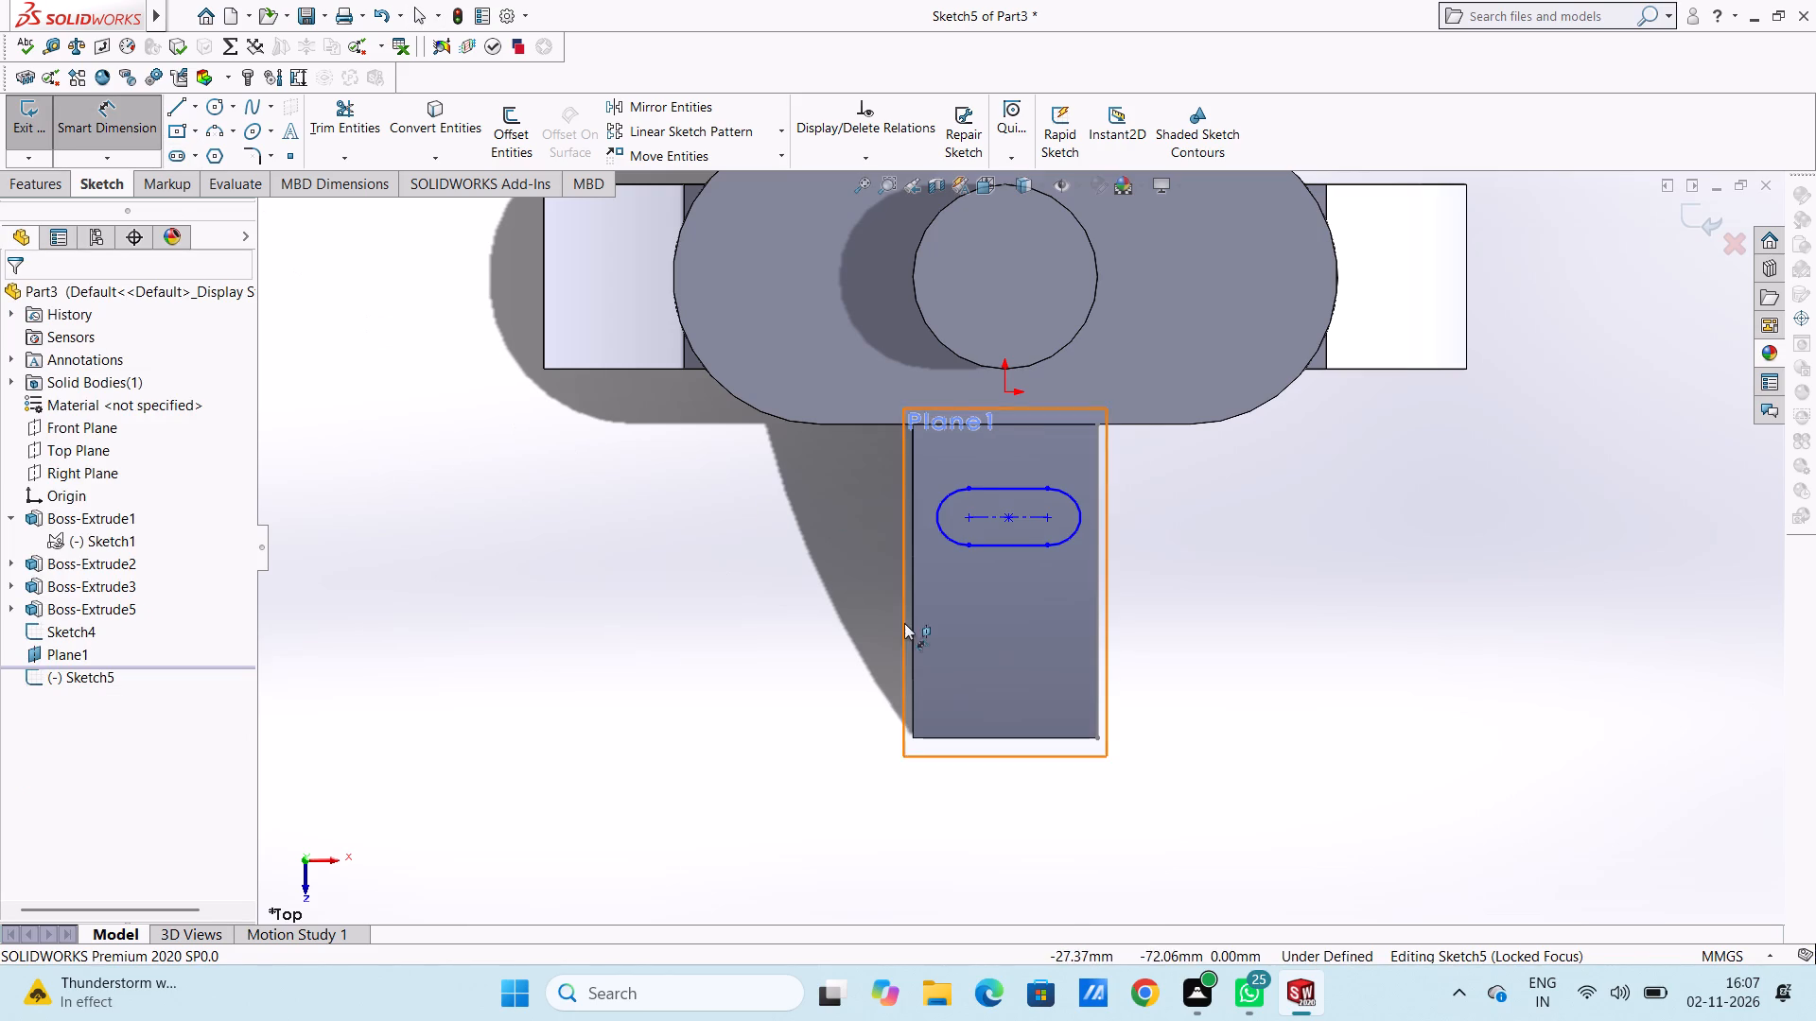
scroll(904, 623, "up", 3)
left_click(978, 542)
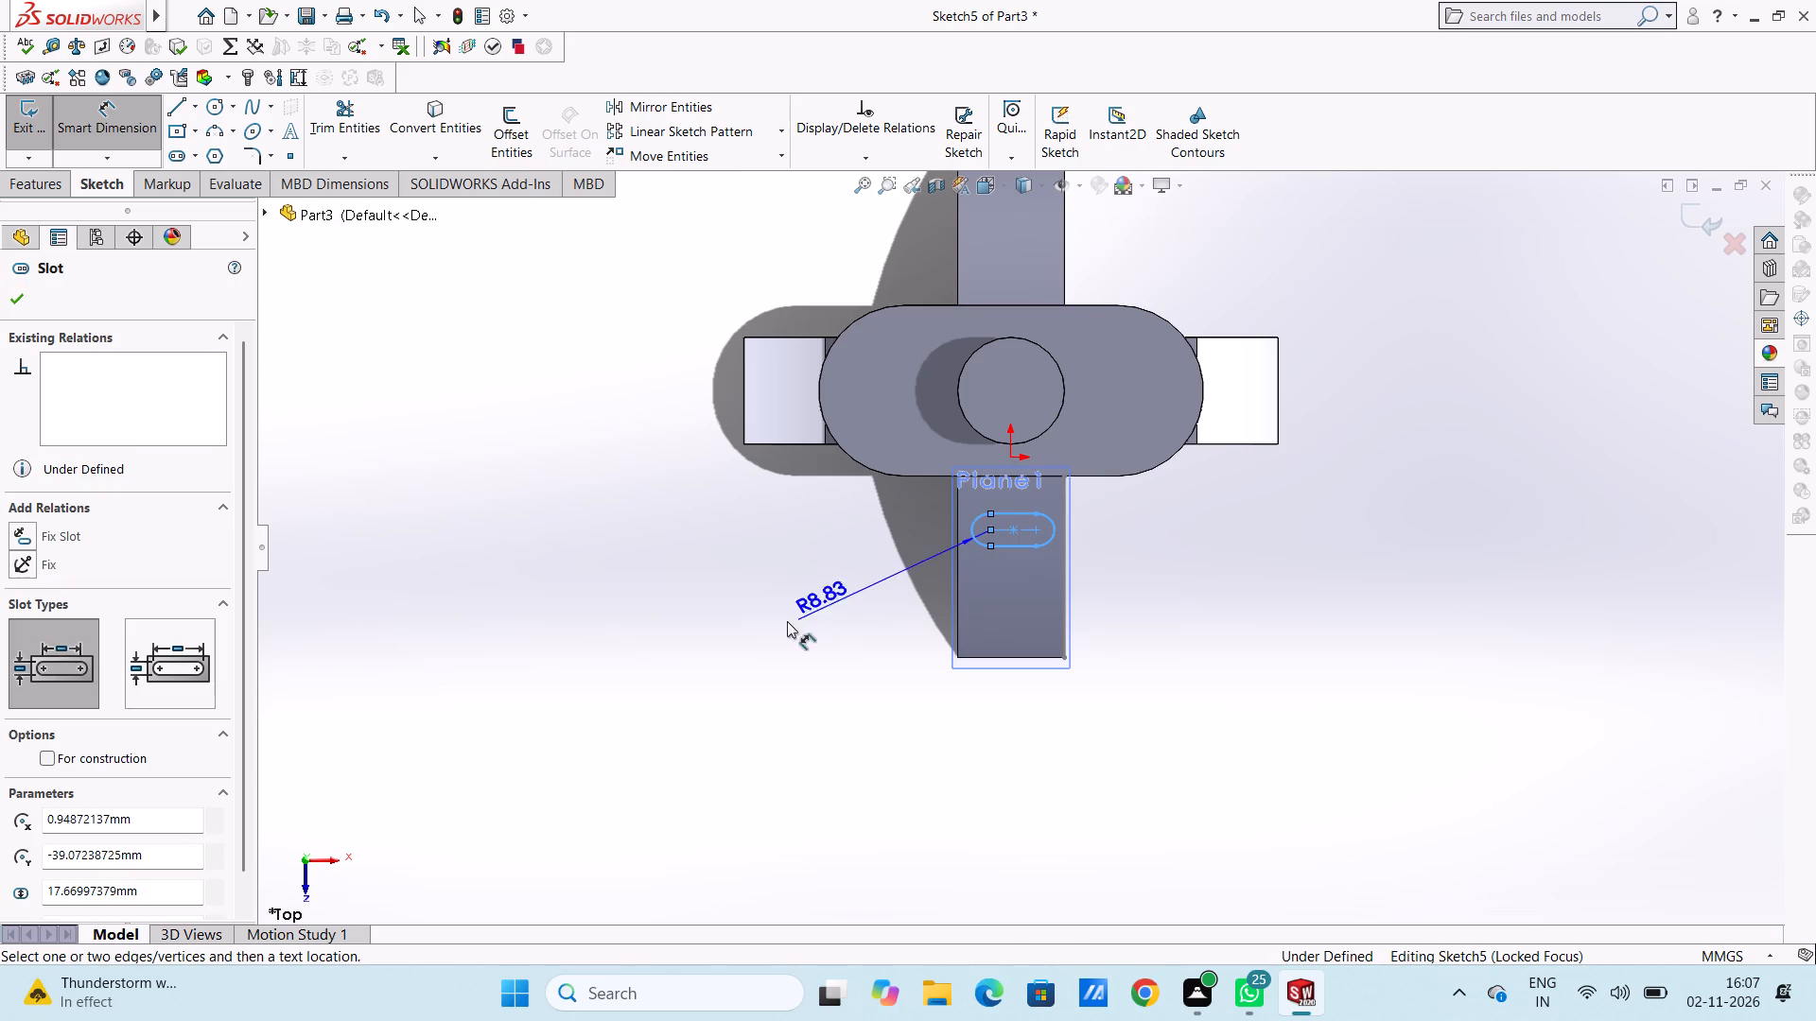
left_click(699, 650)
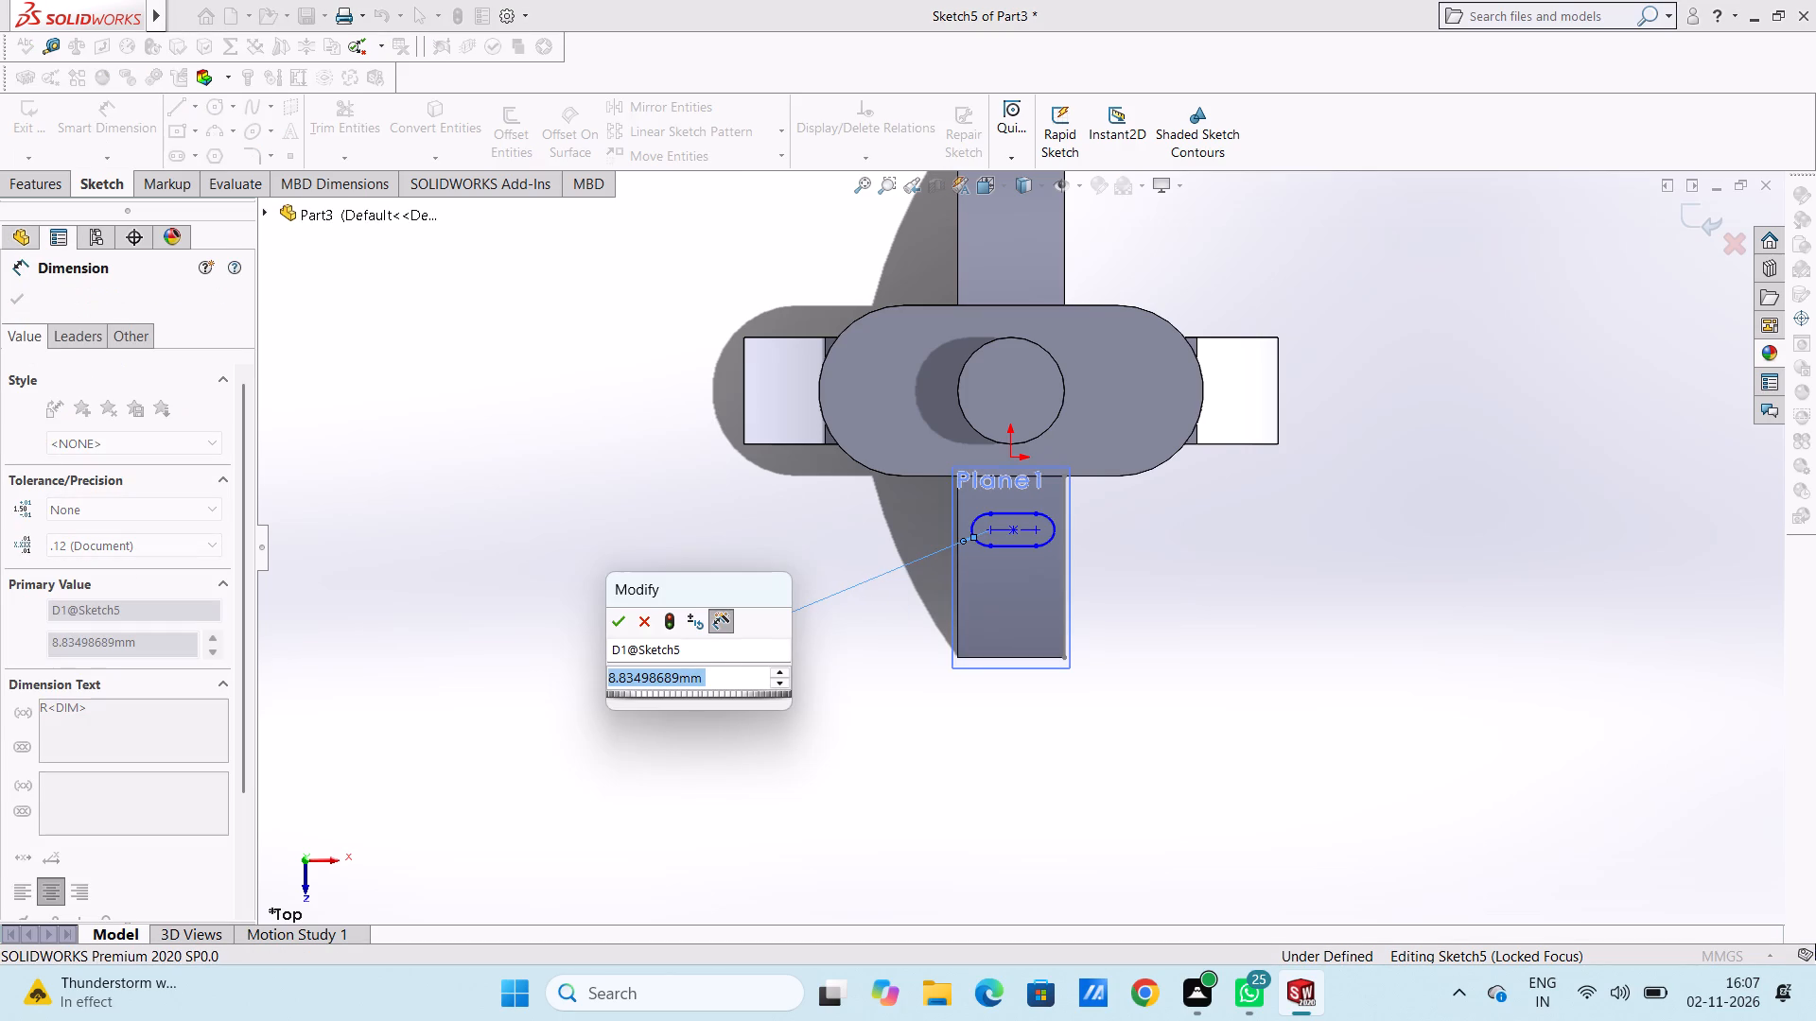
key("6")
key("Return")
left_click(712, 533)
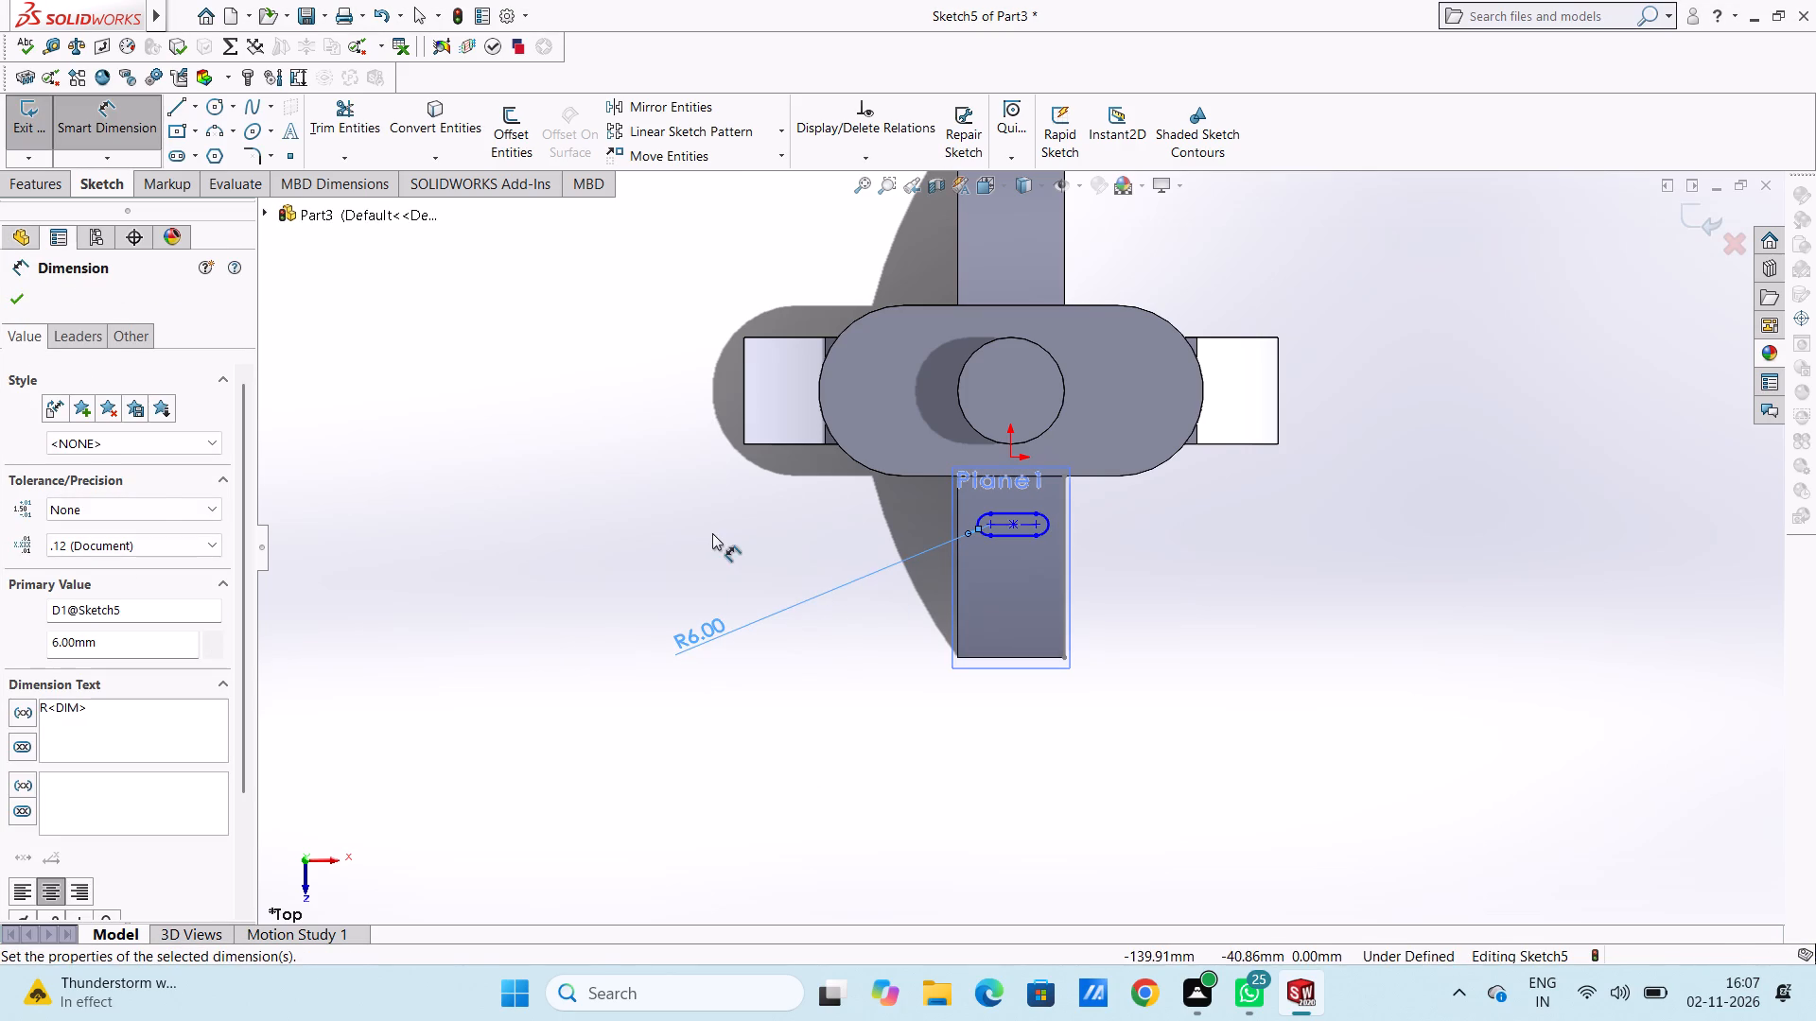
Dimension the slot's overall length between its two end arcs as 30 mm.
scroll(1056, 564, "down", 2)
scroll(965, 538, "down", 4)
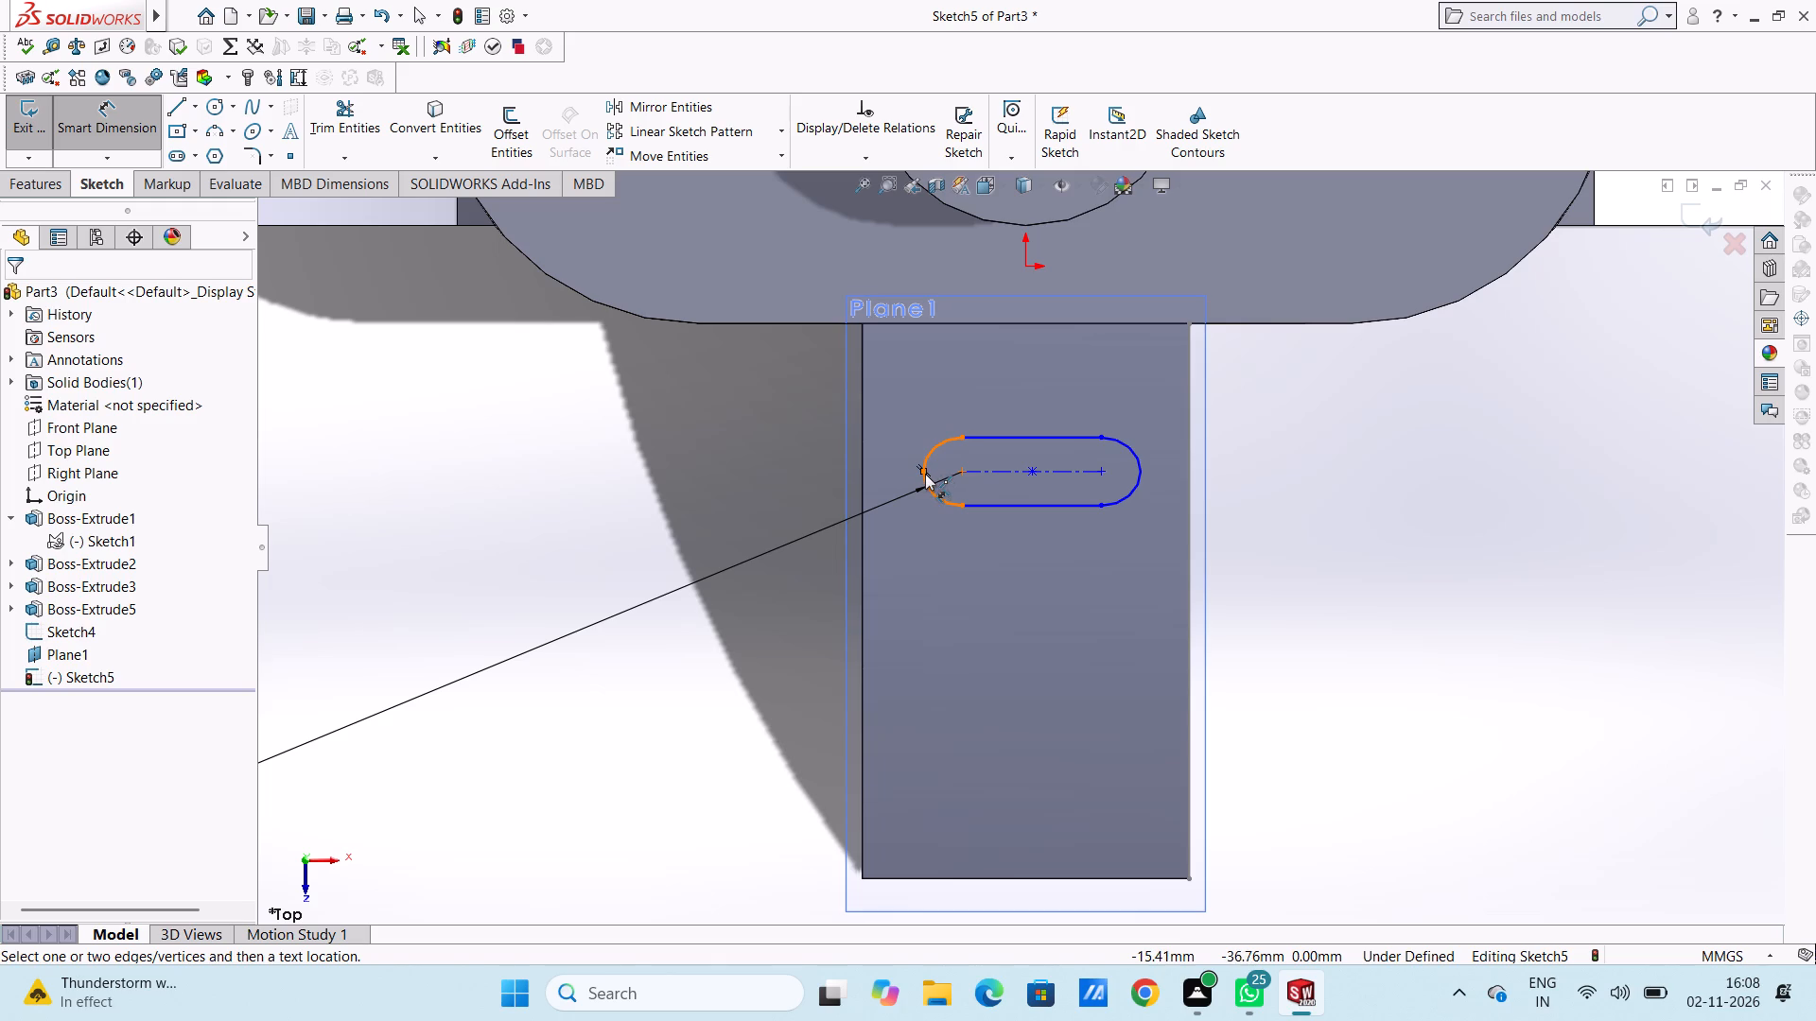
left_click(925, 474)
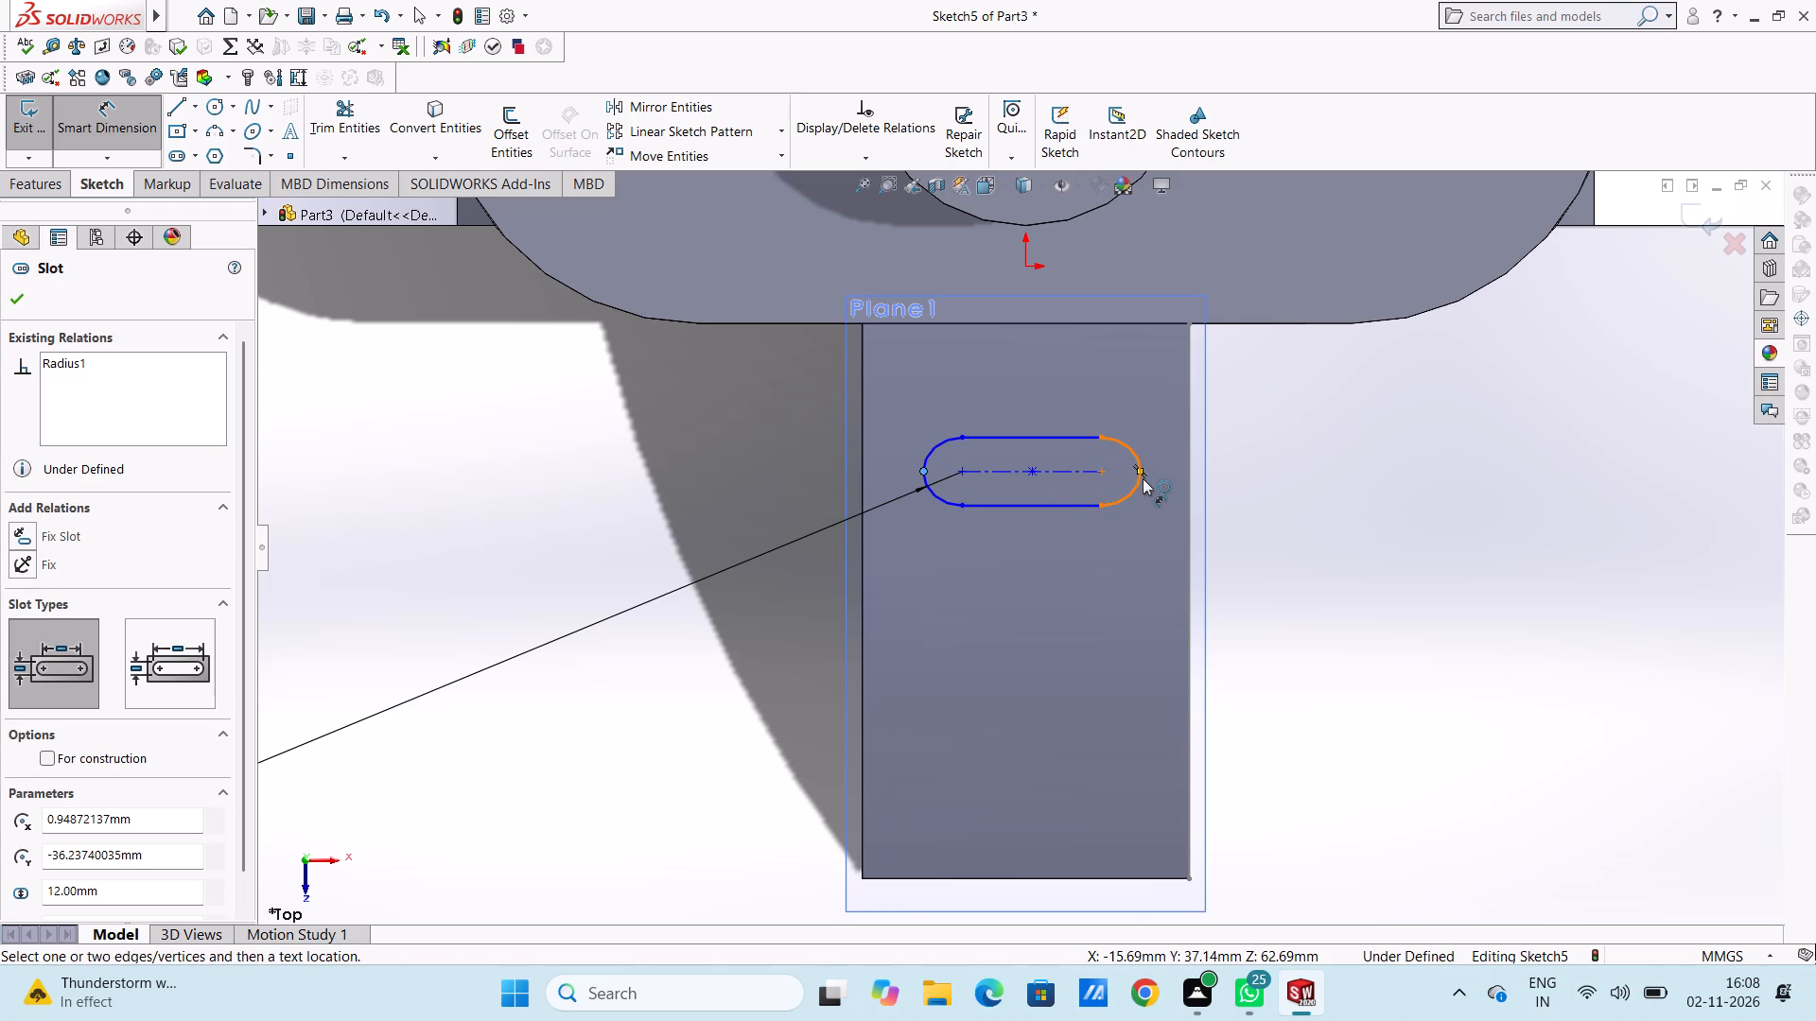
left_click(1143, 471)
scroll(1161, 601, "up", 2)
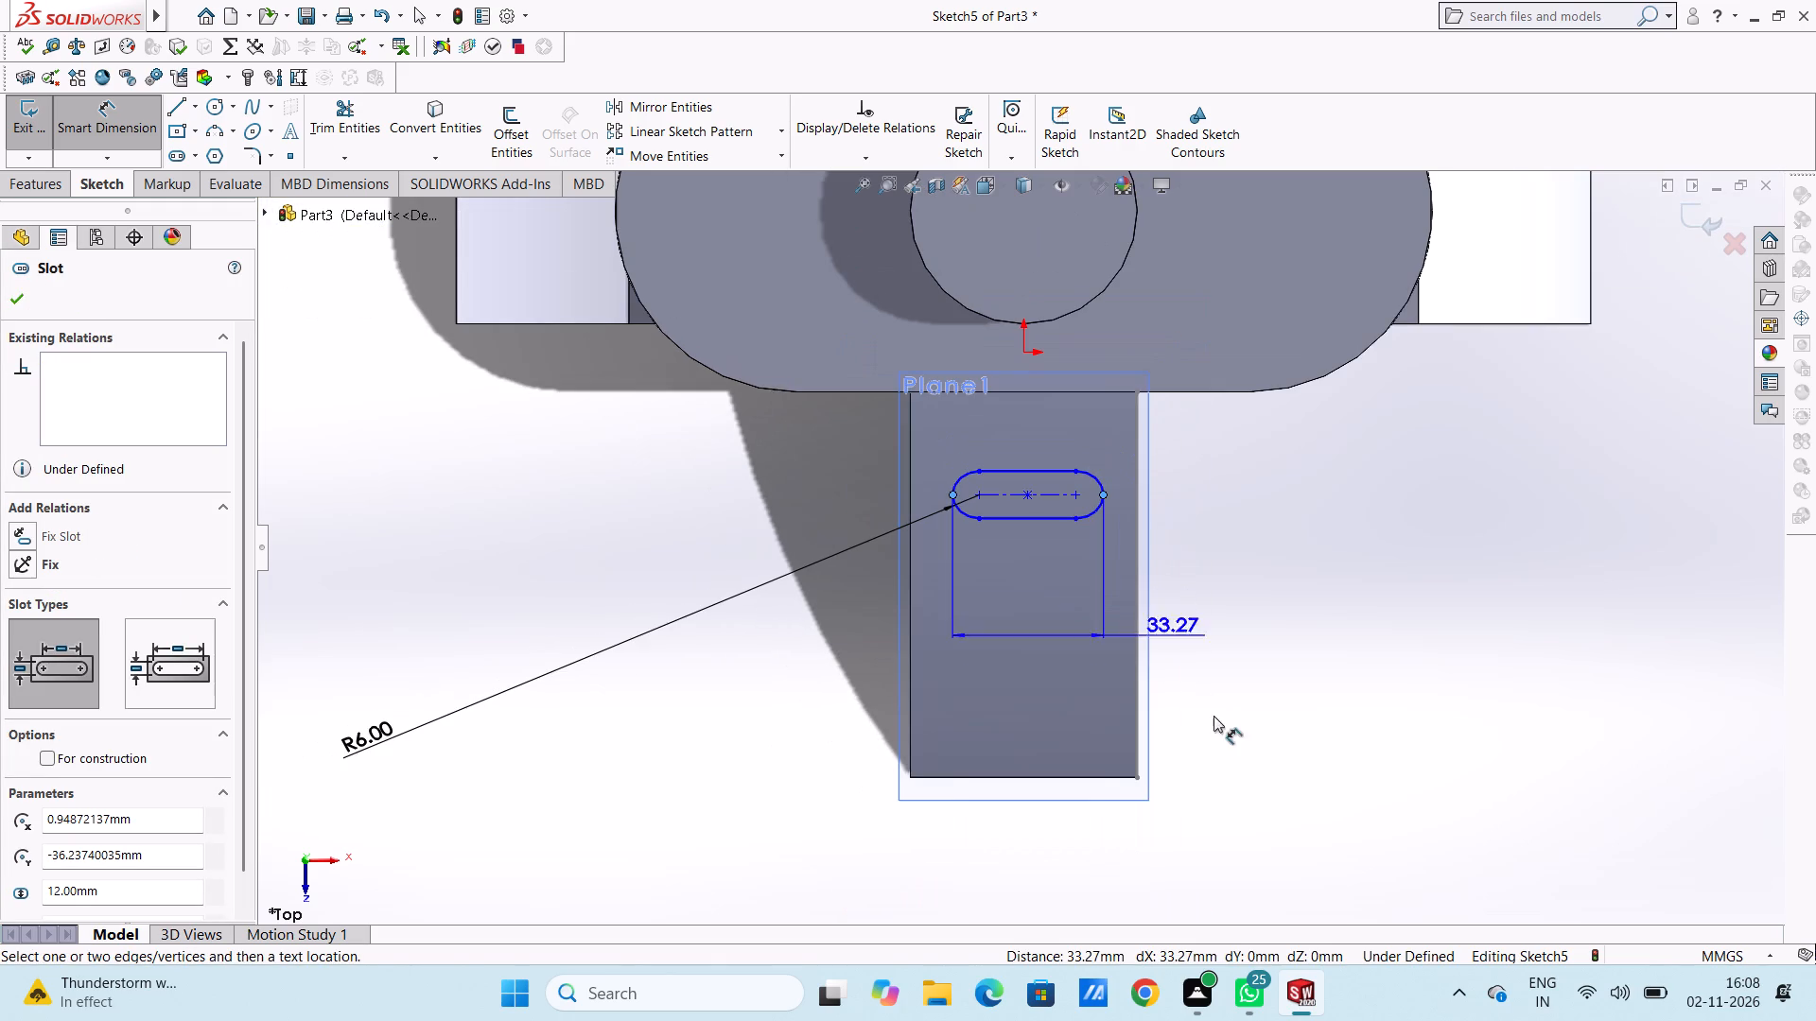
left_click(1378, 843)
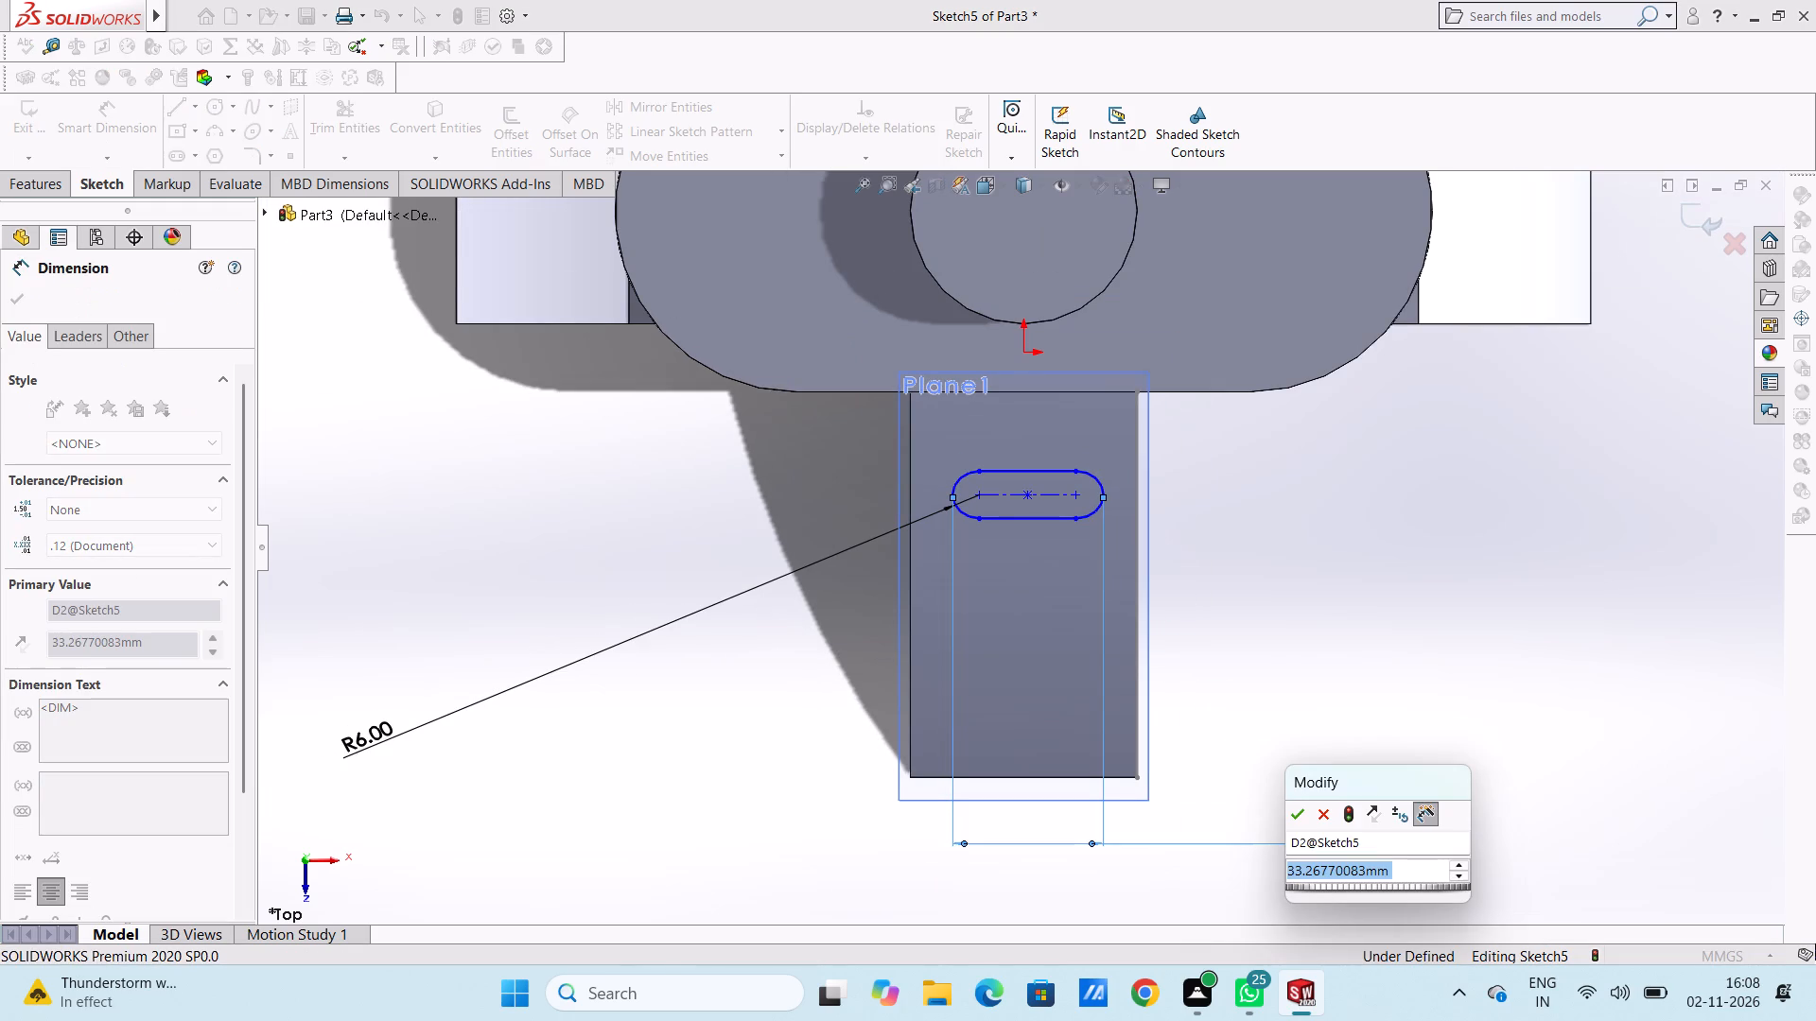
type("30")
key("Return")
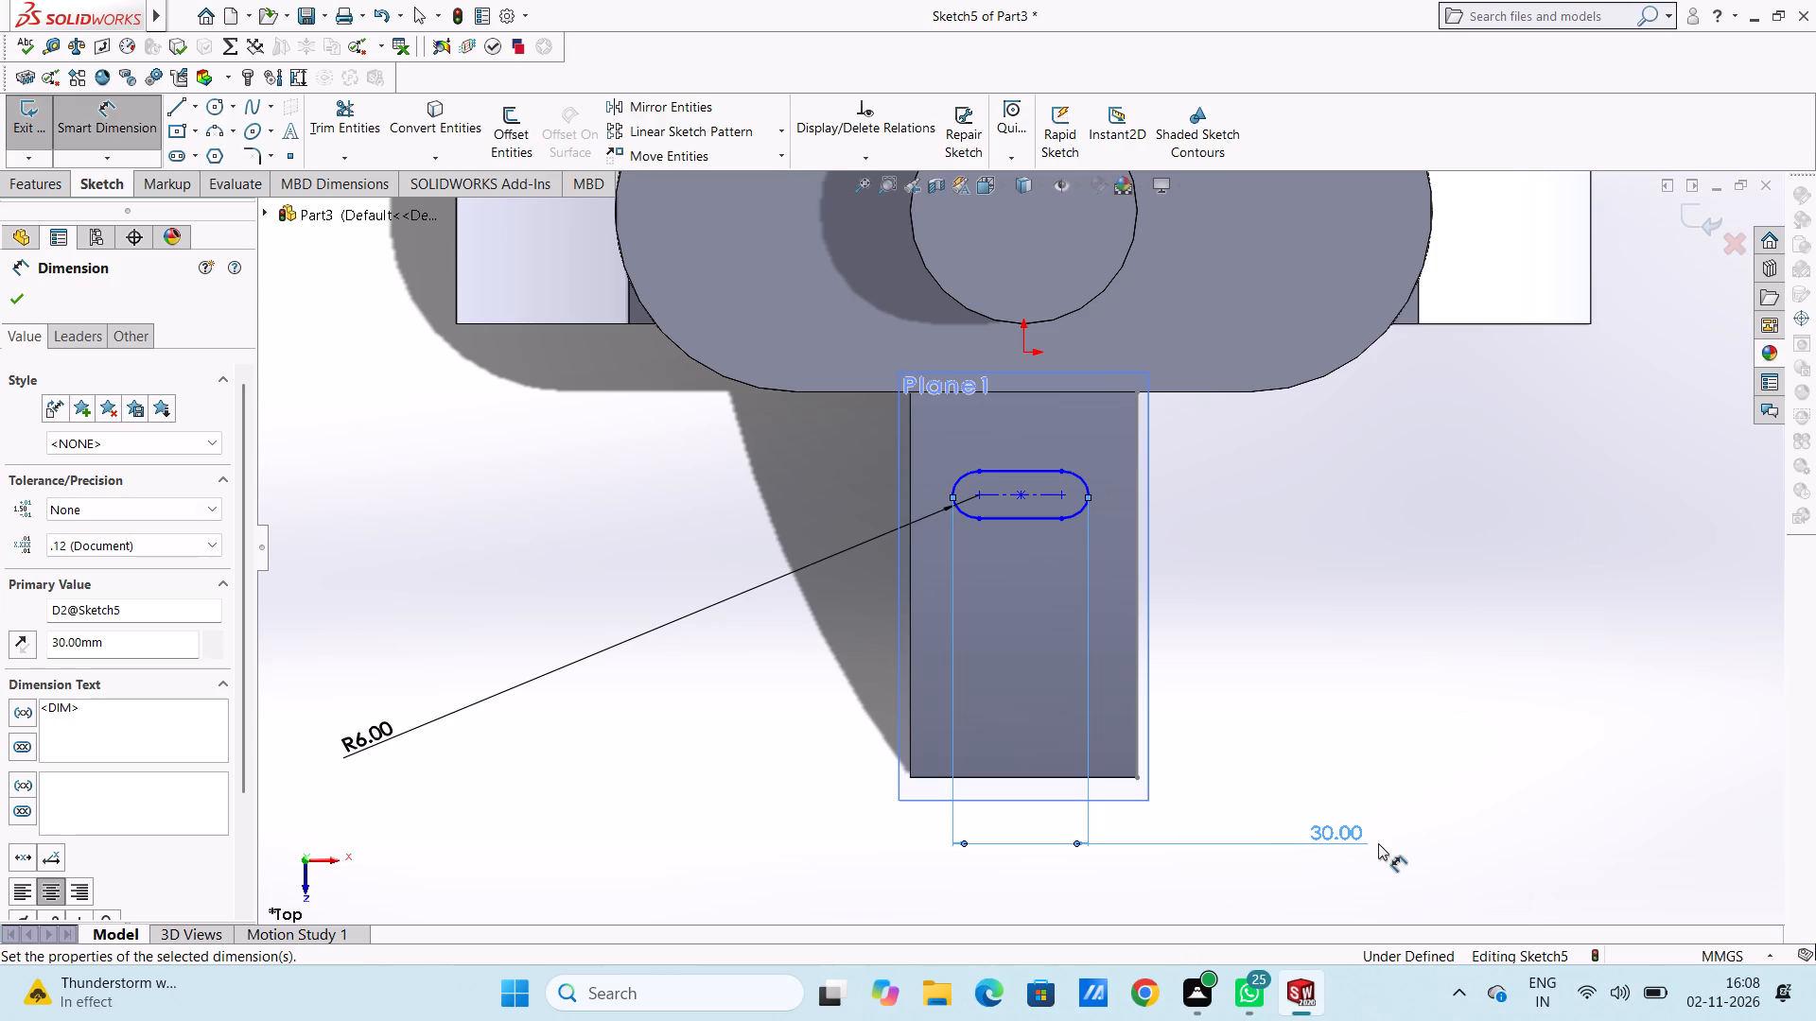
left_click(1348, 639)
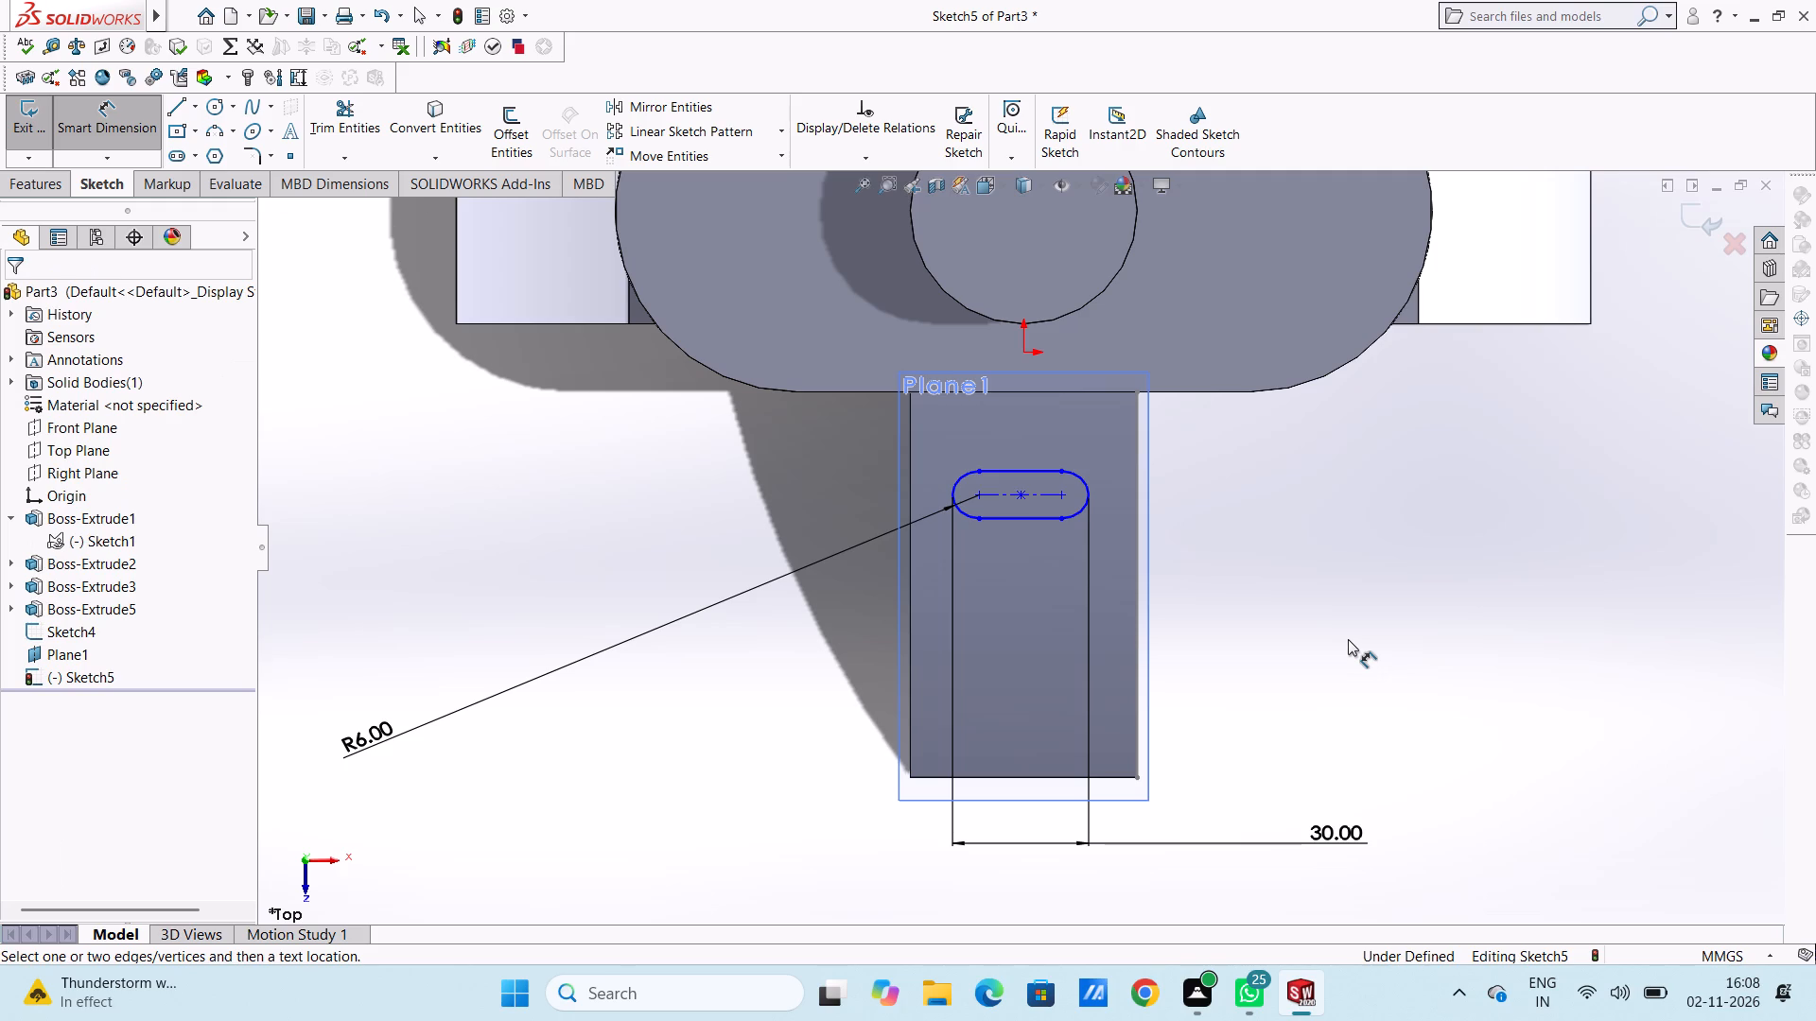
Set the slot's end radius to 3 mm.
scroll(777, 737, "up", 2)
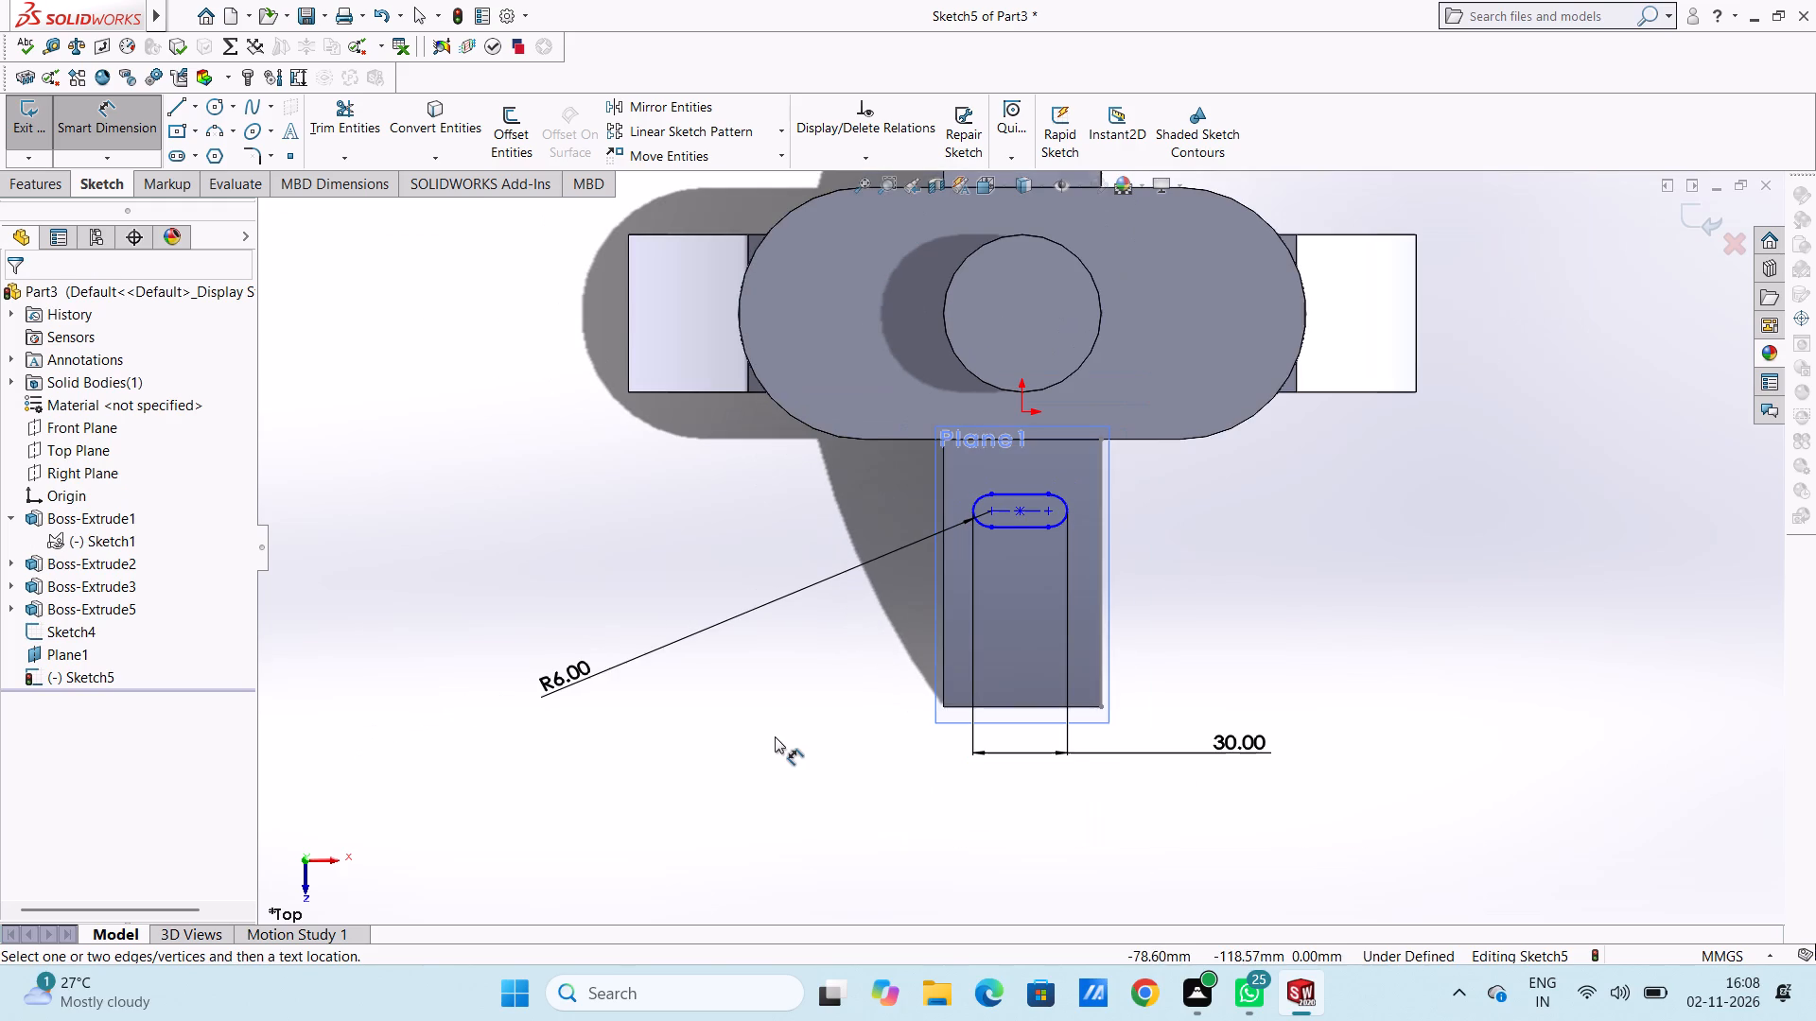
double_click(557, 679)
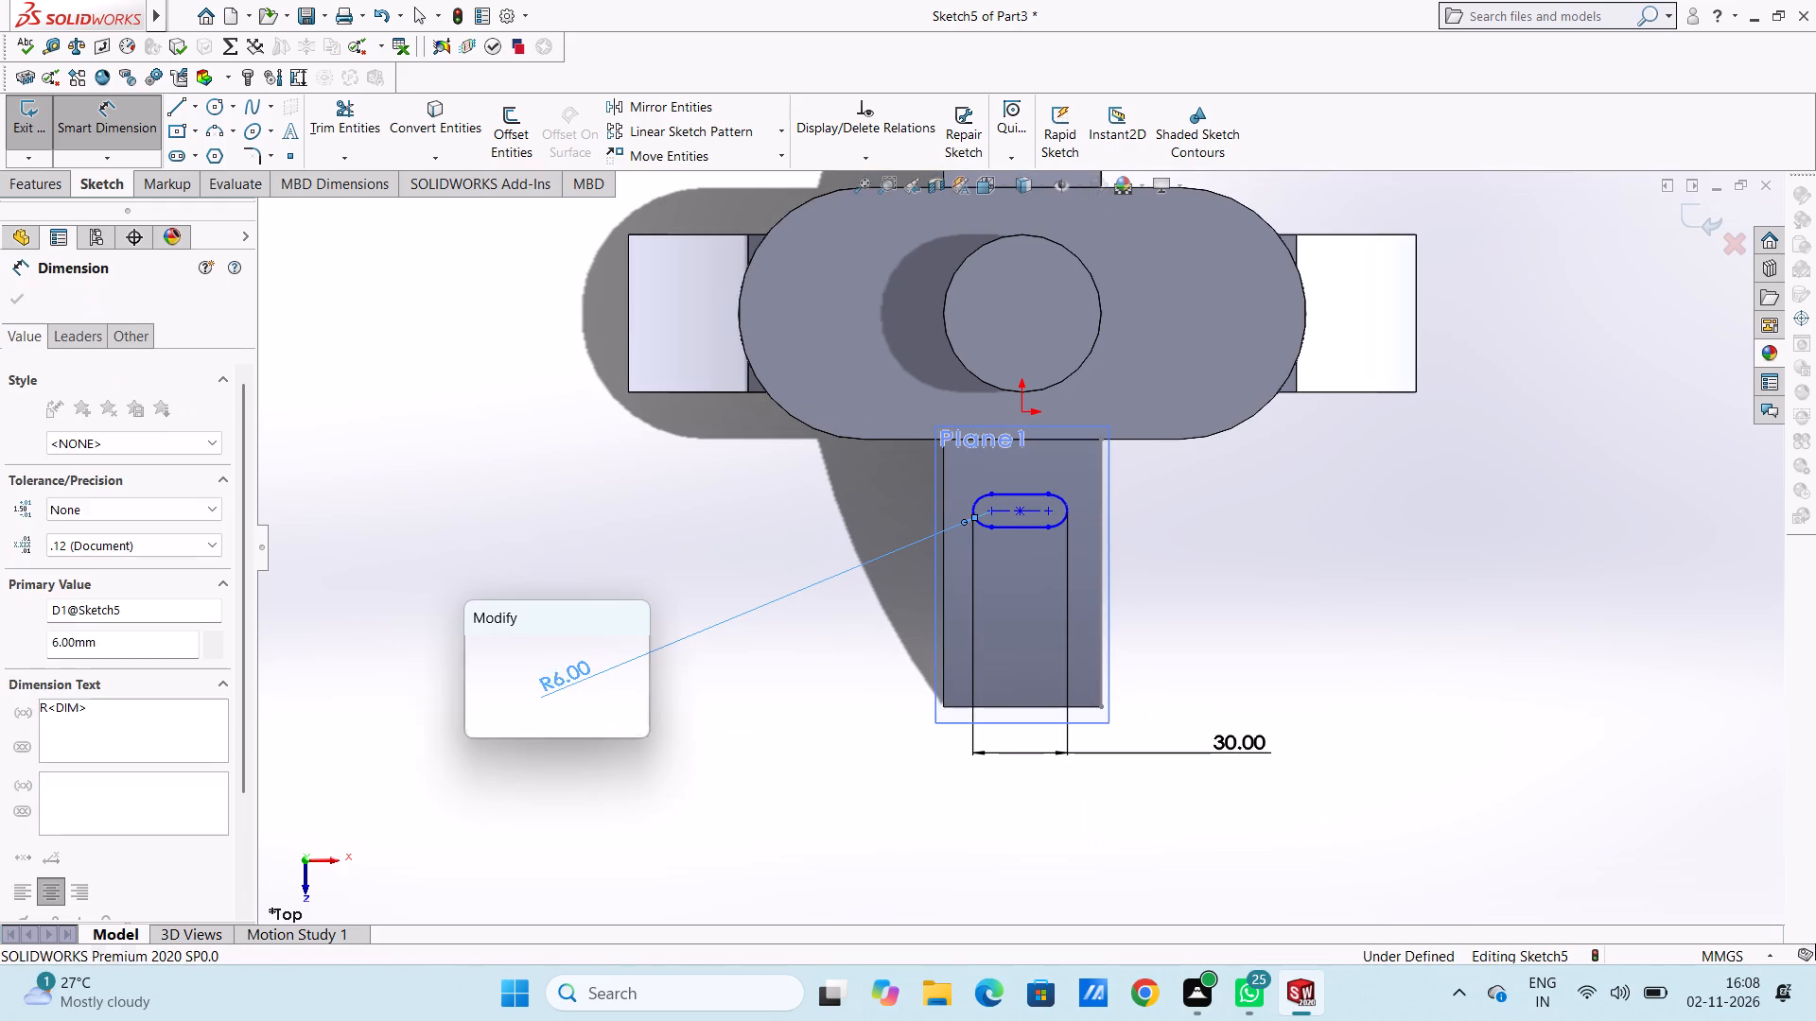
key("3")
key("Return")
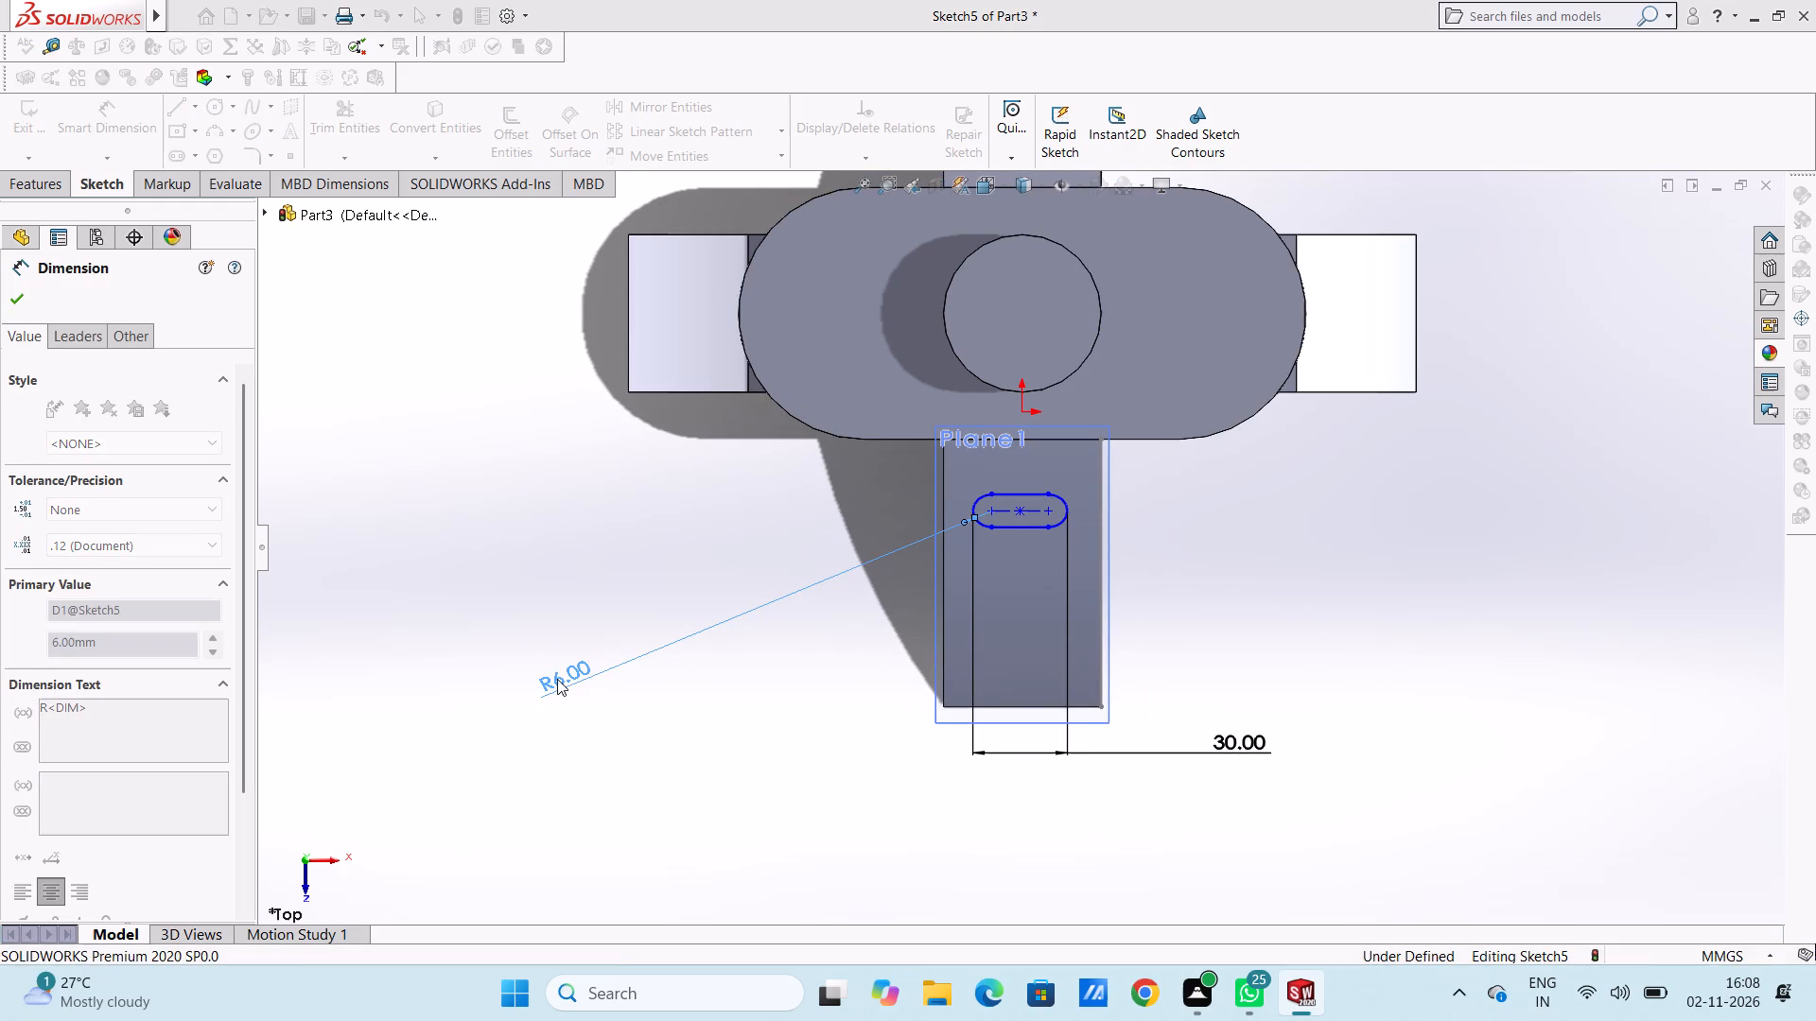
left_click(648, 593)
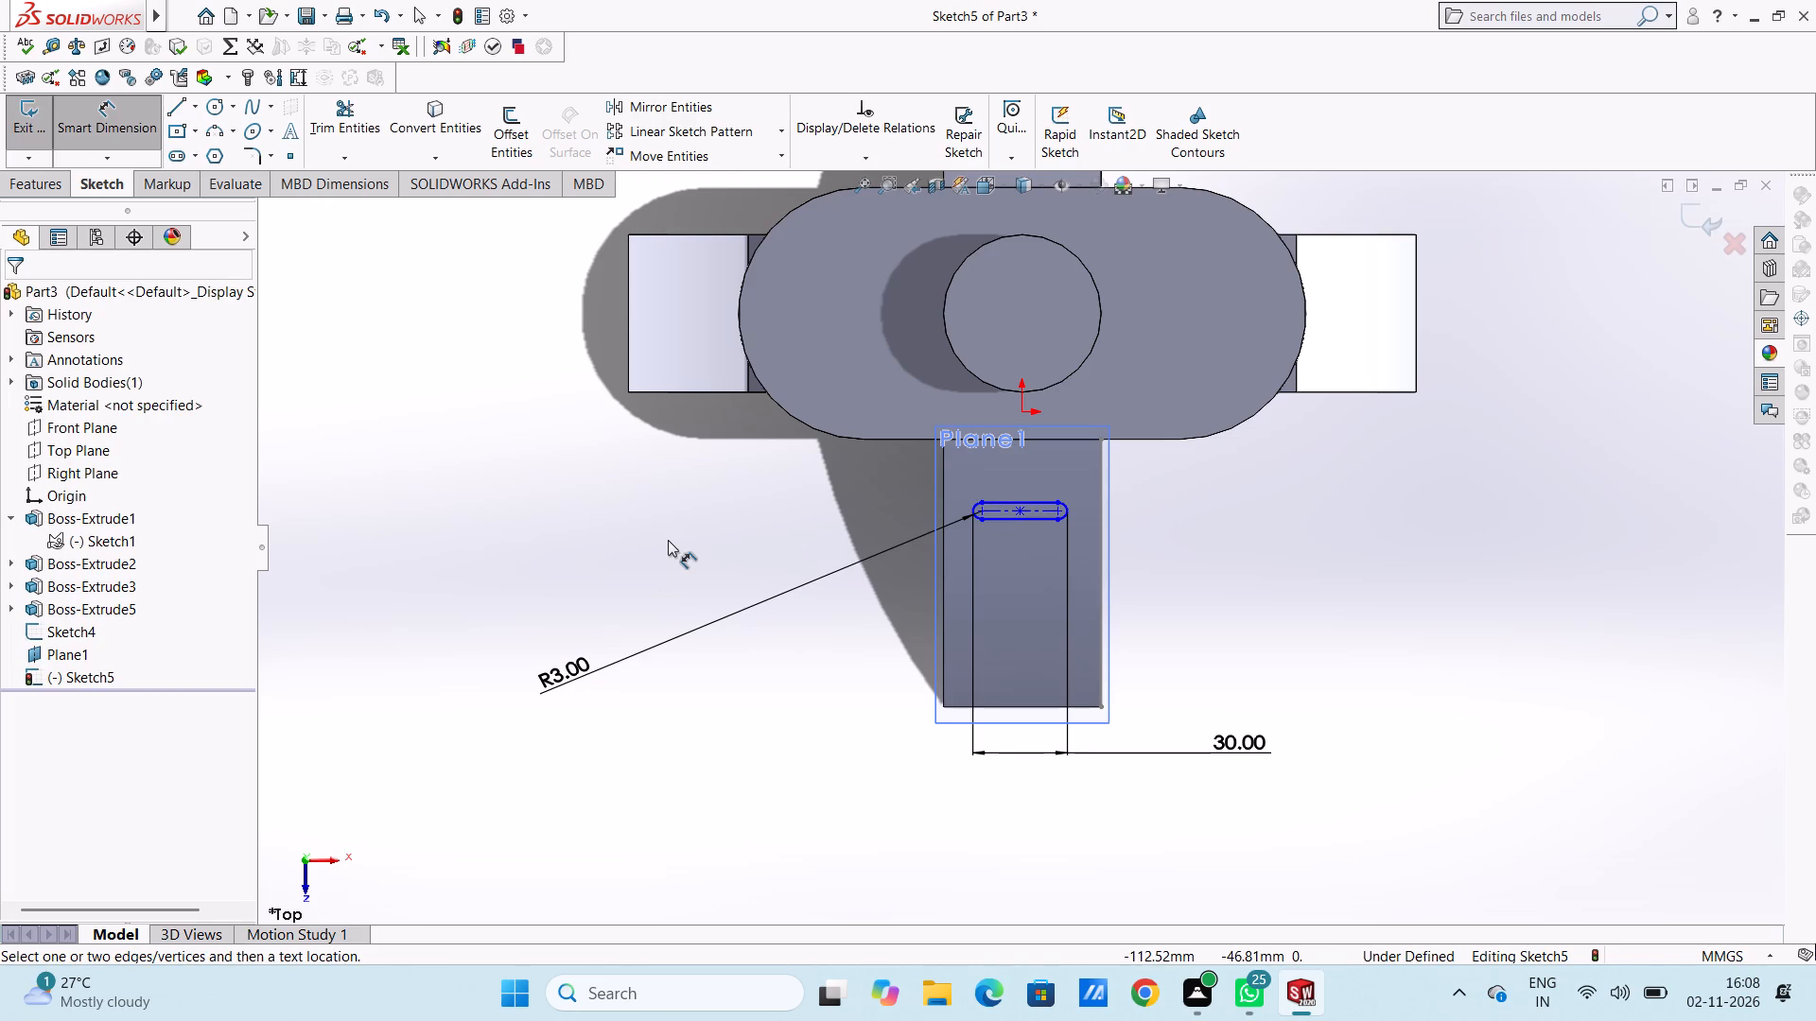
Set the slot's end radius to 4 mm.
double_click(568, 669)
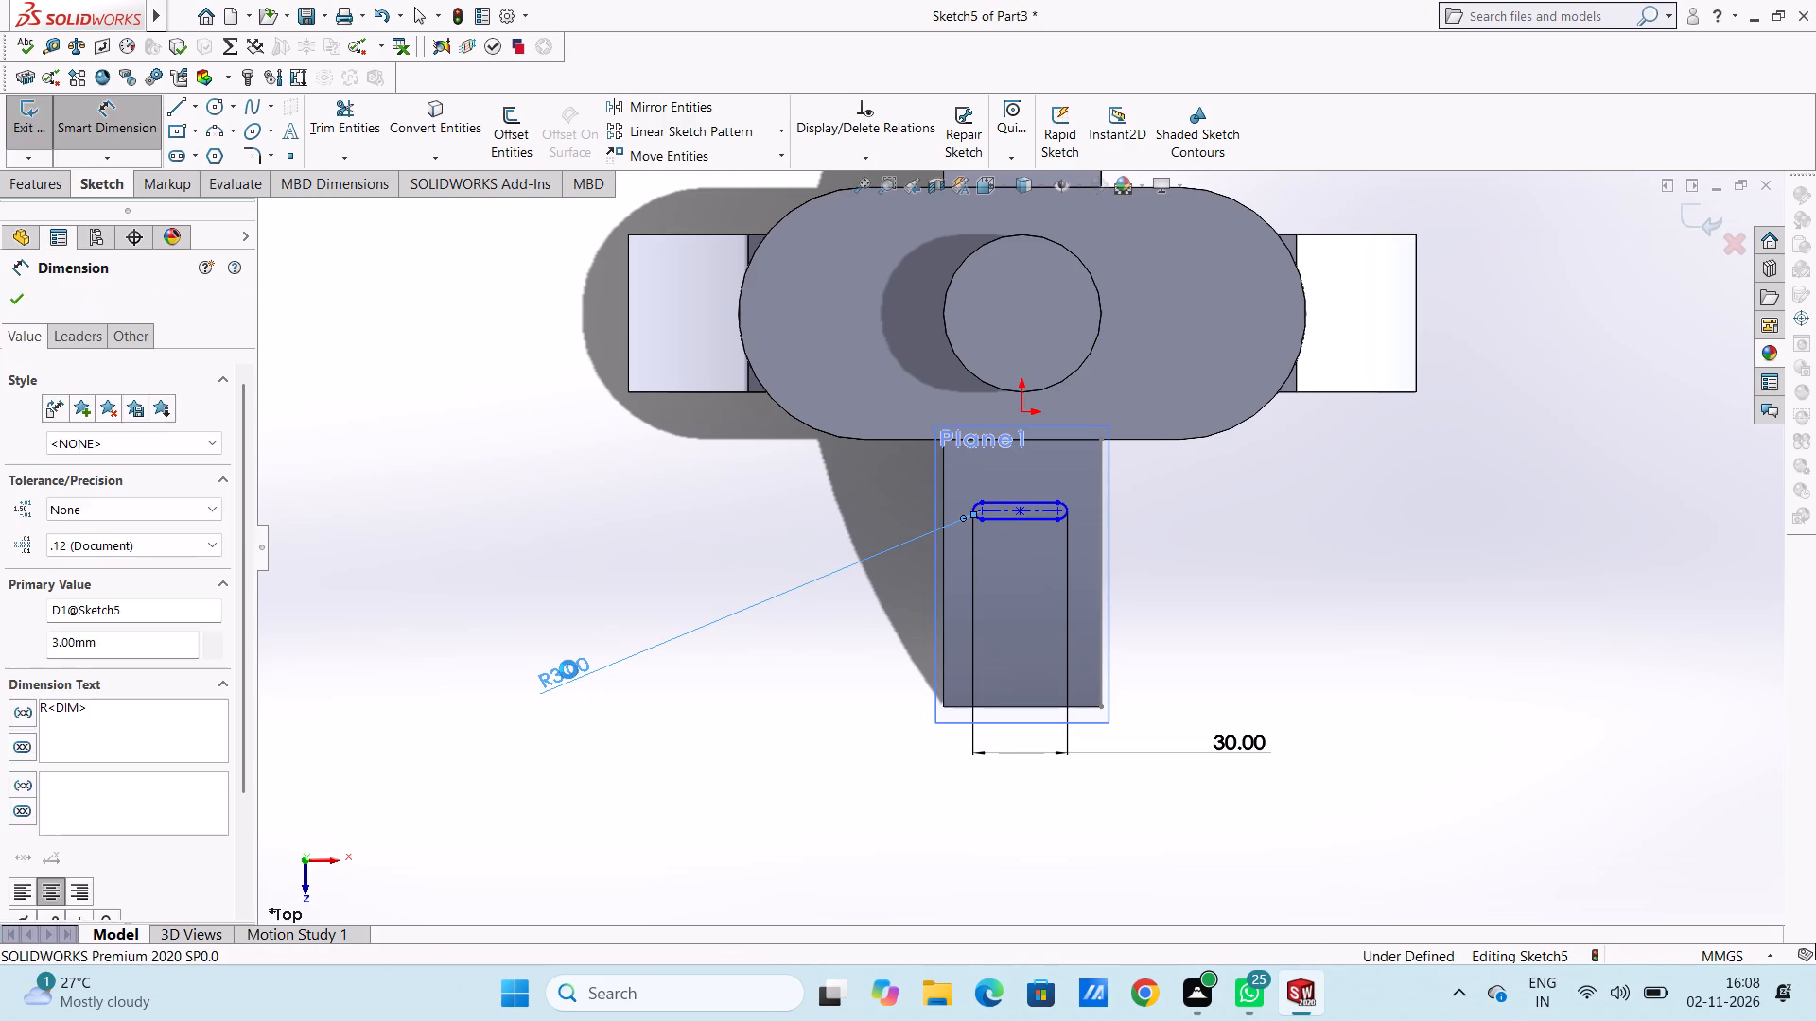
key("4")
key("Return")
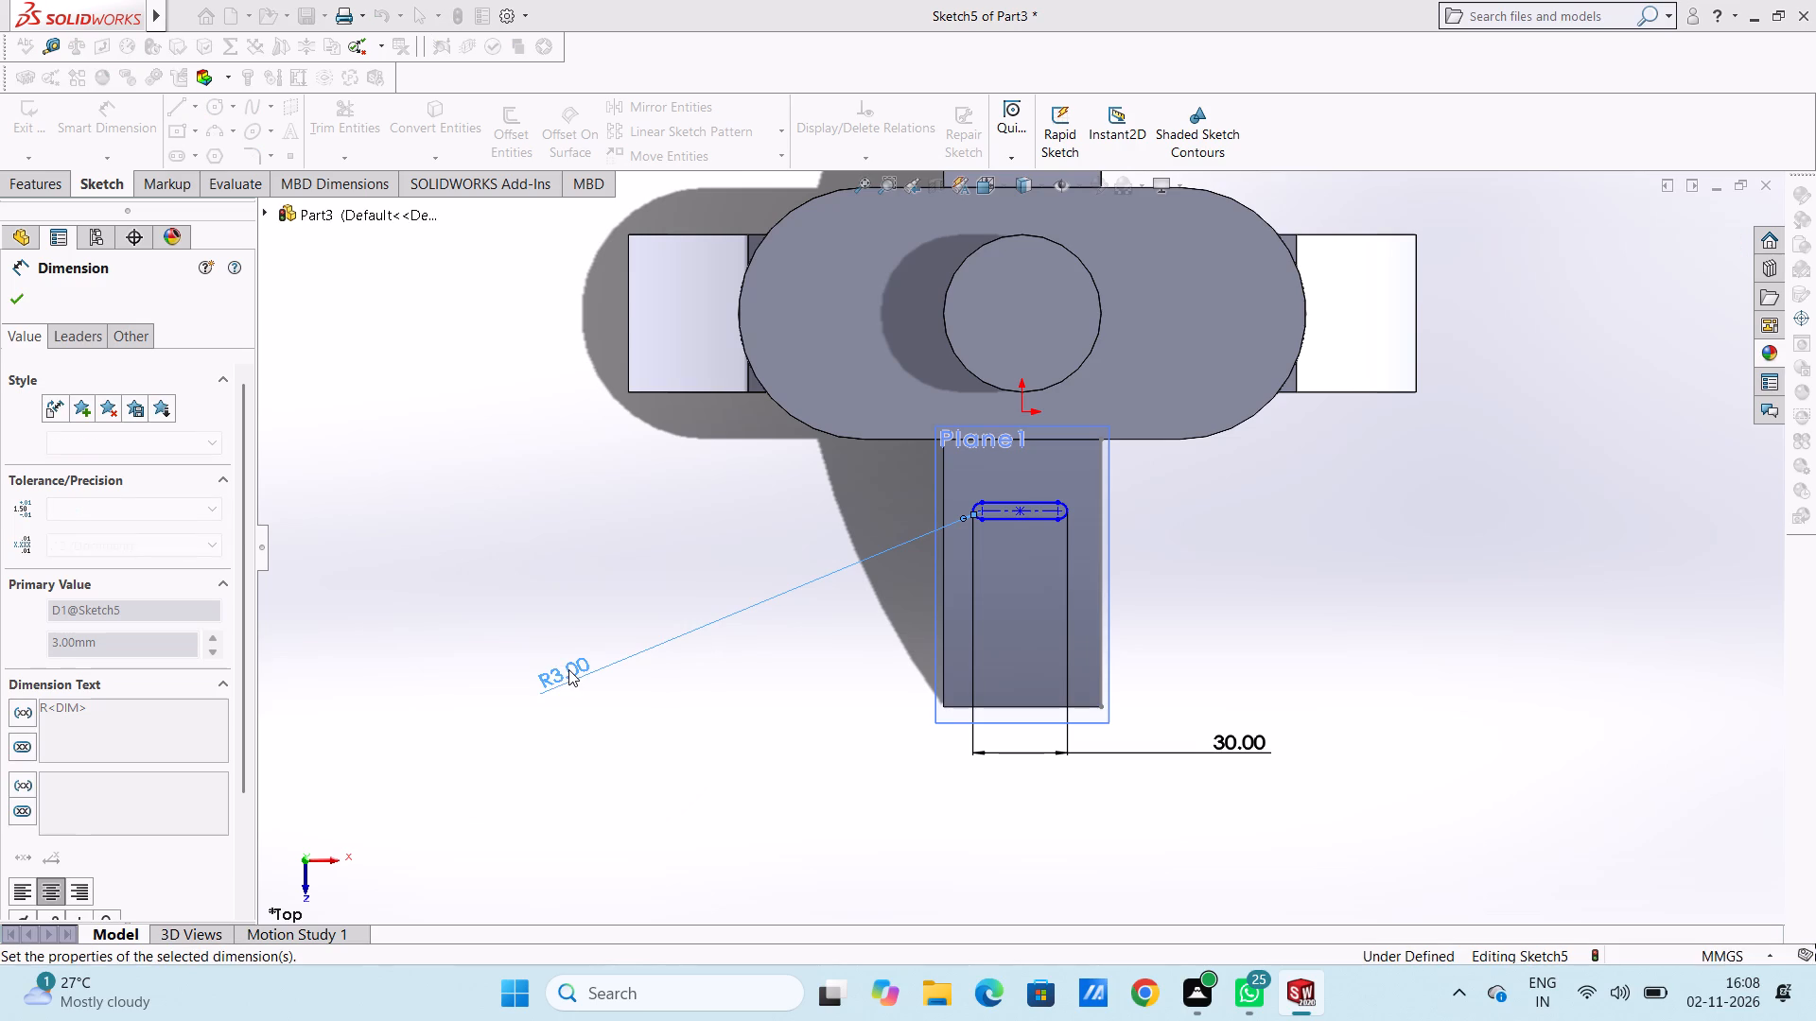
left_click(632, 541)
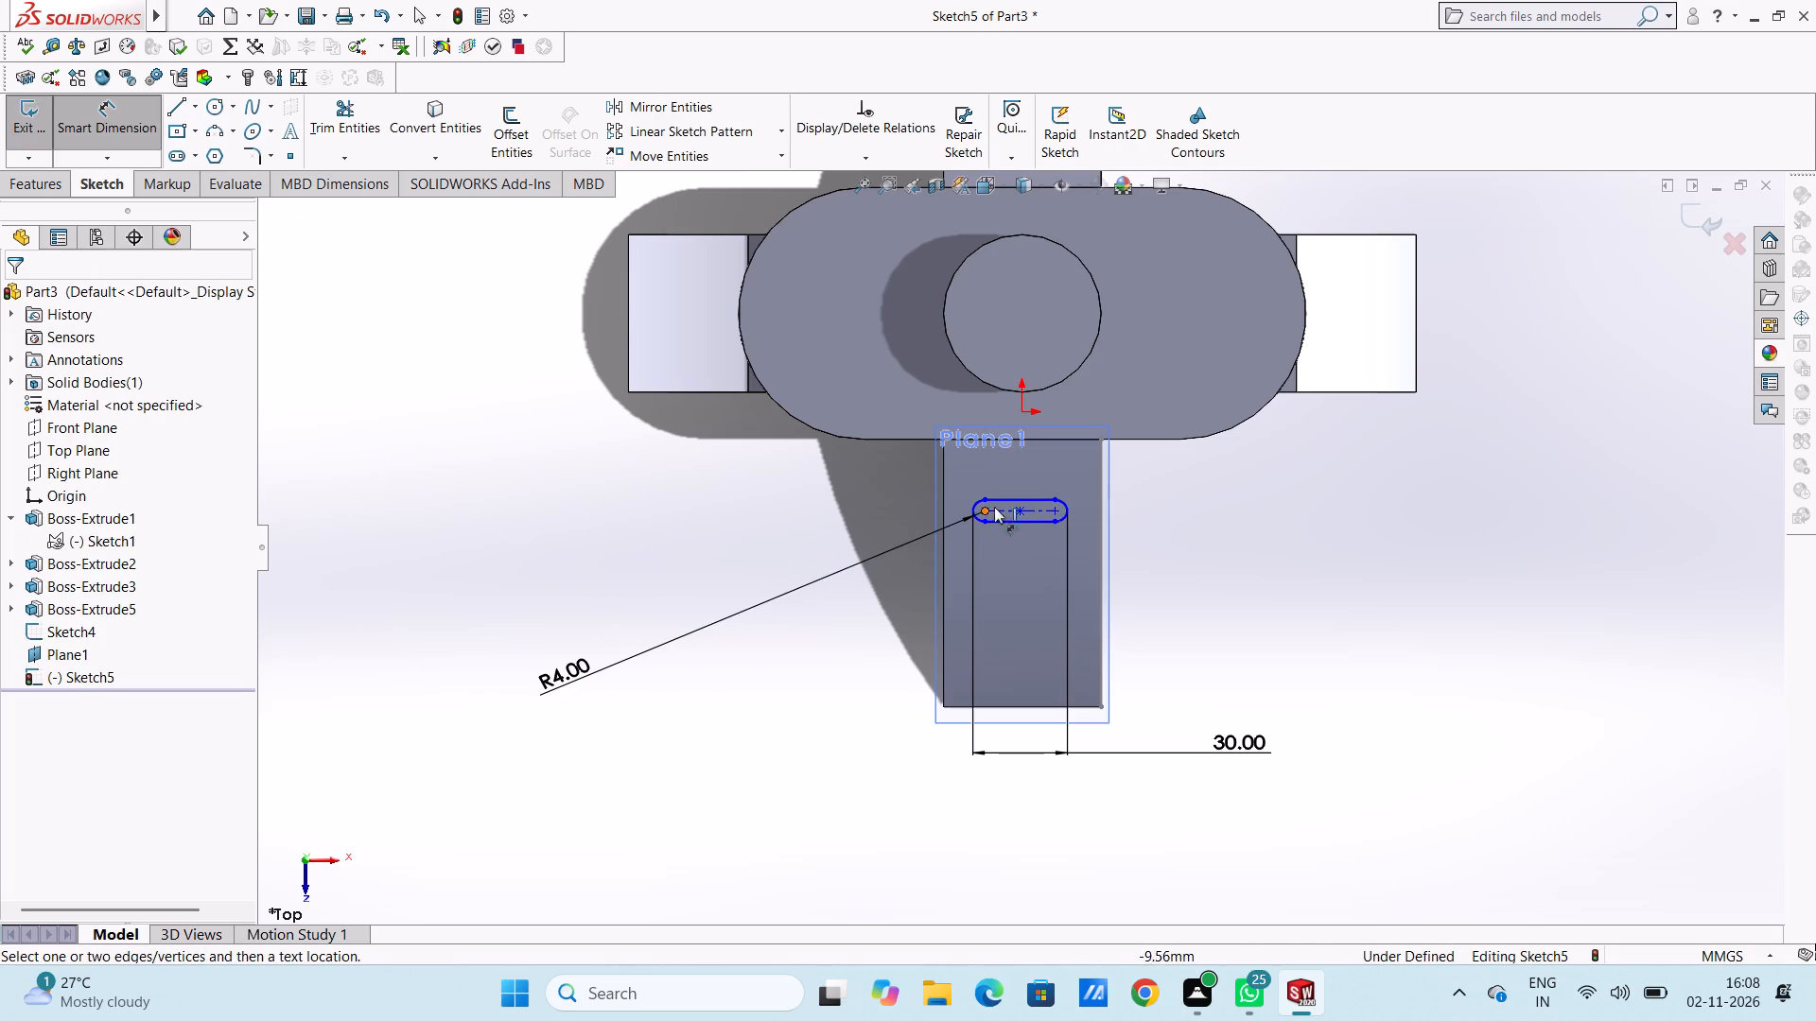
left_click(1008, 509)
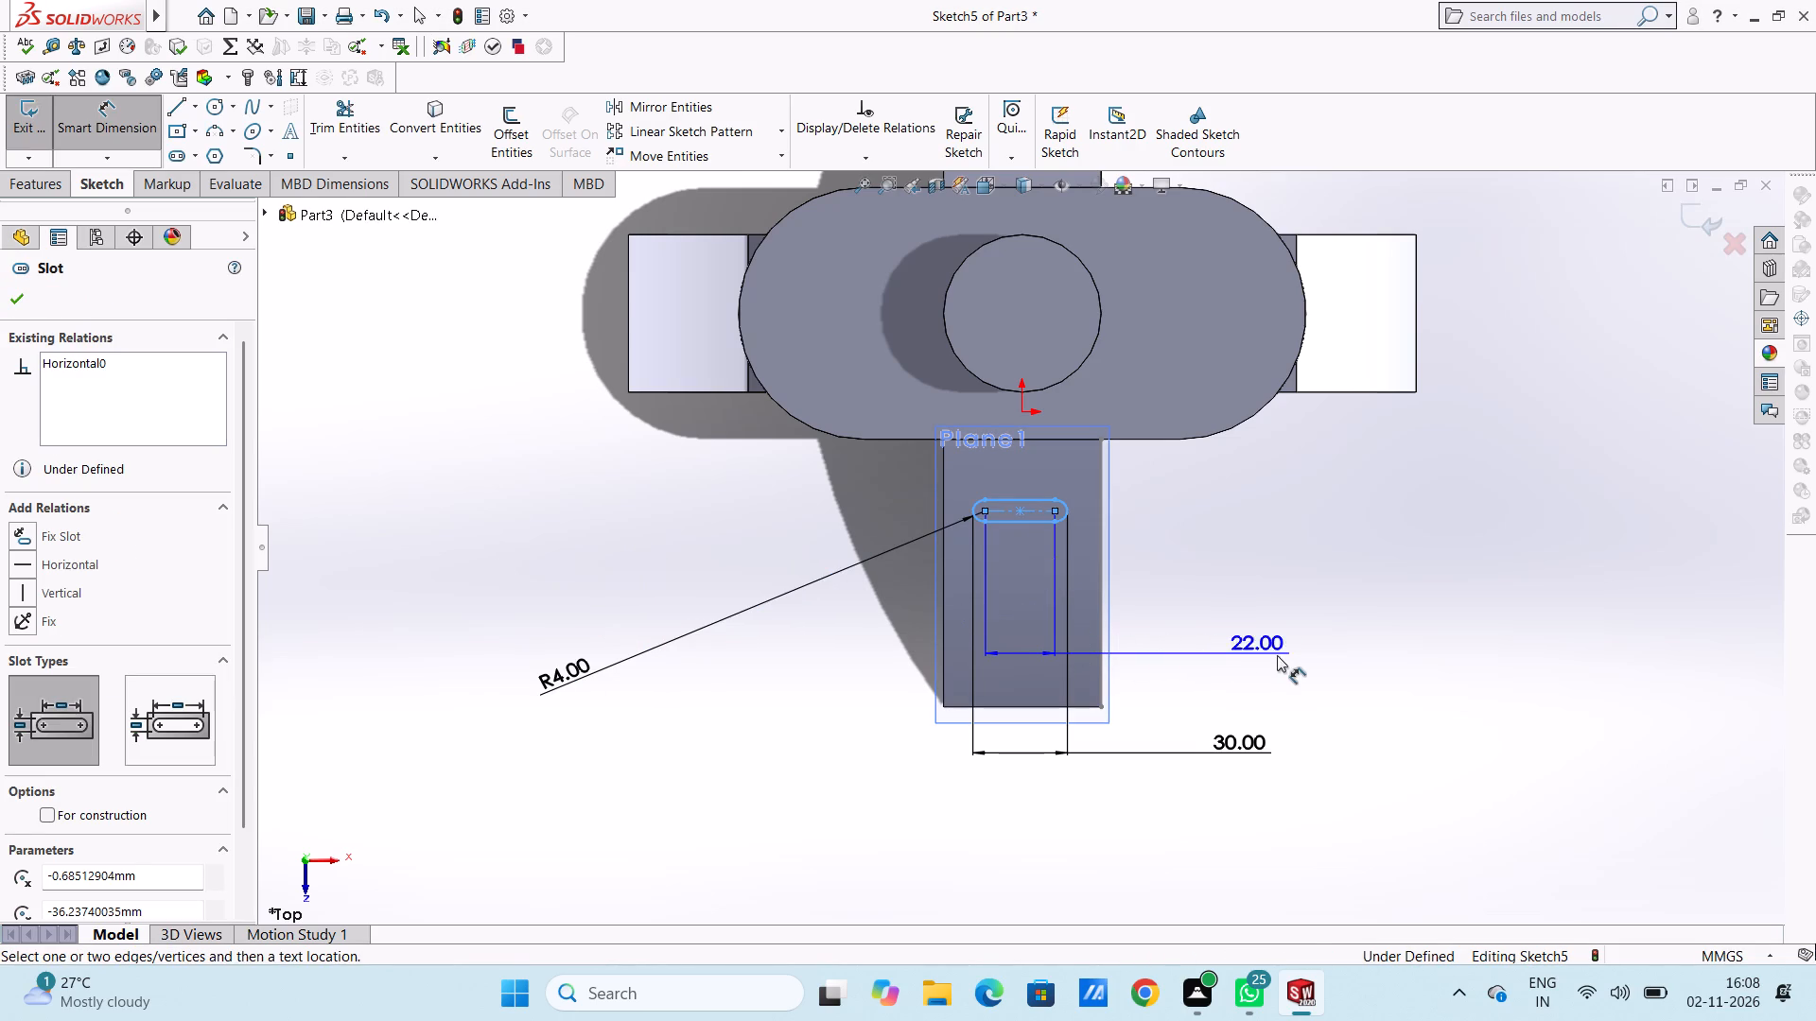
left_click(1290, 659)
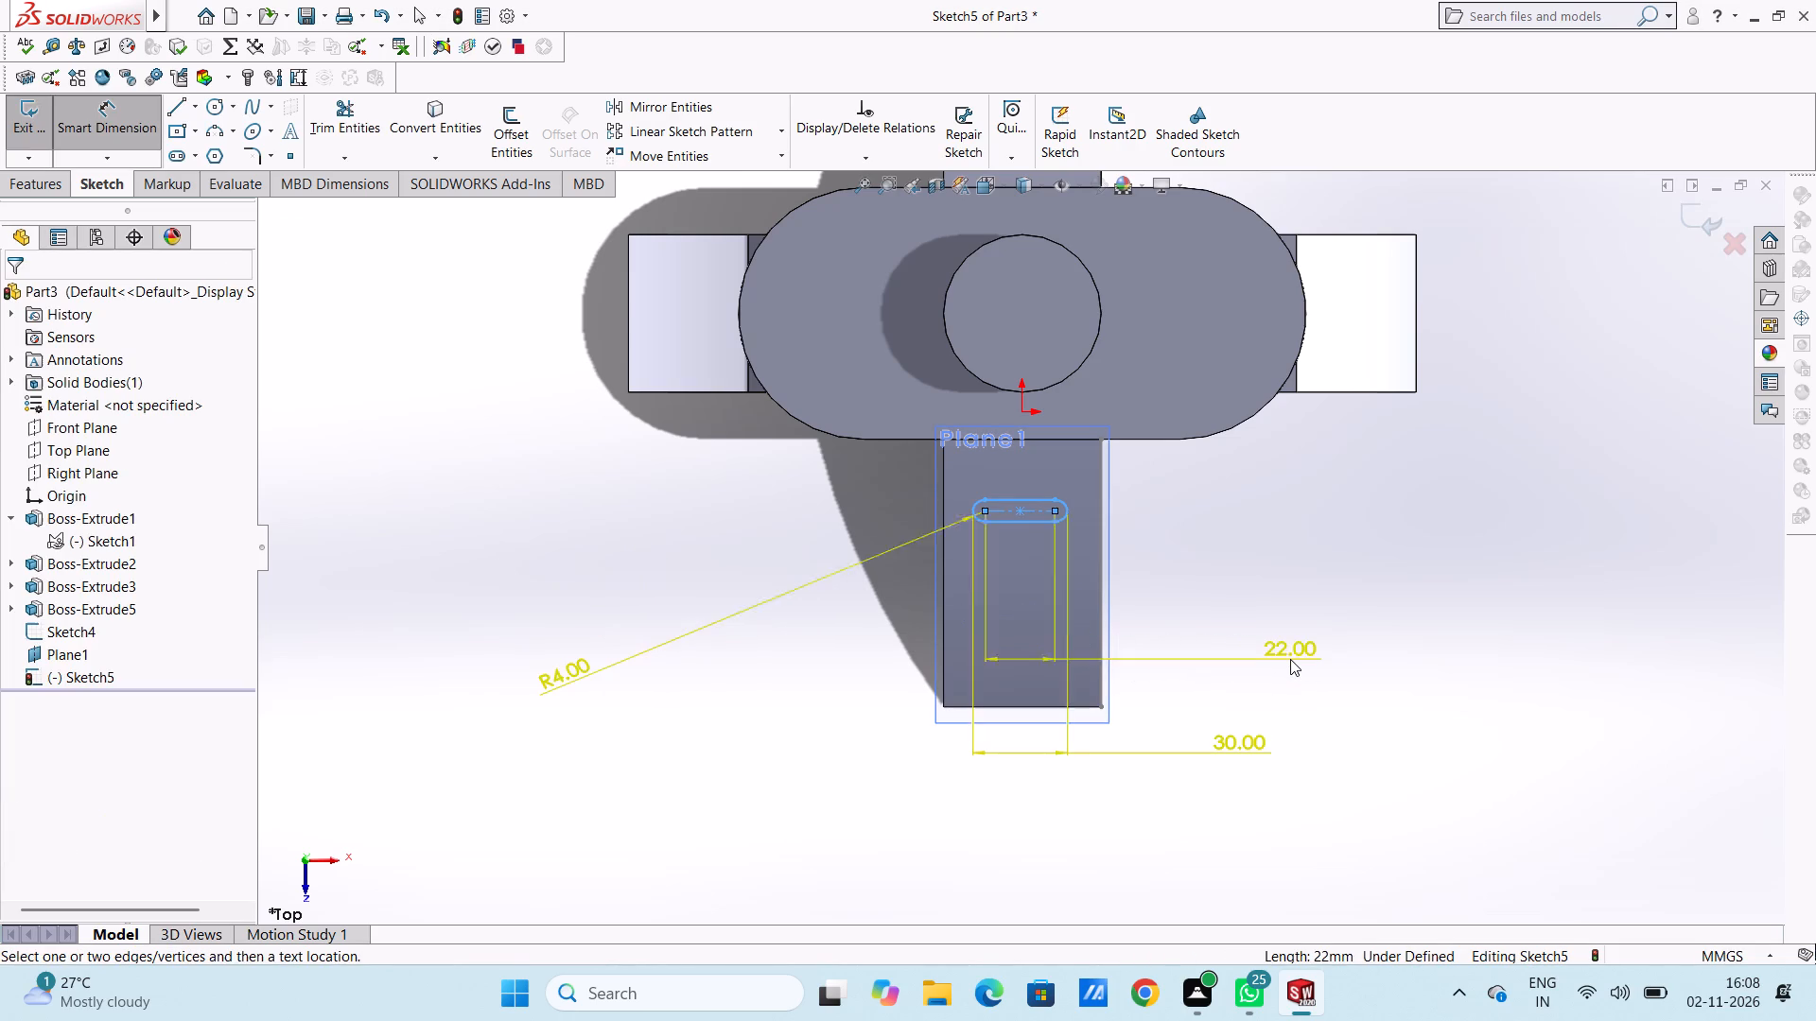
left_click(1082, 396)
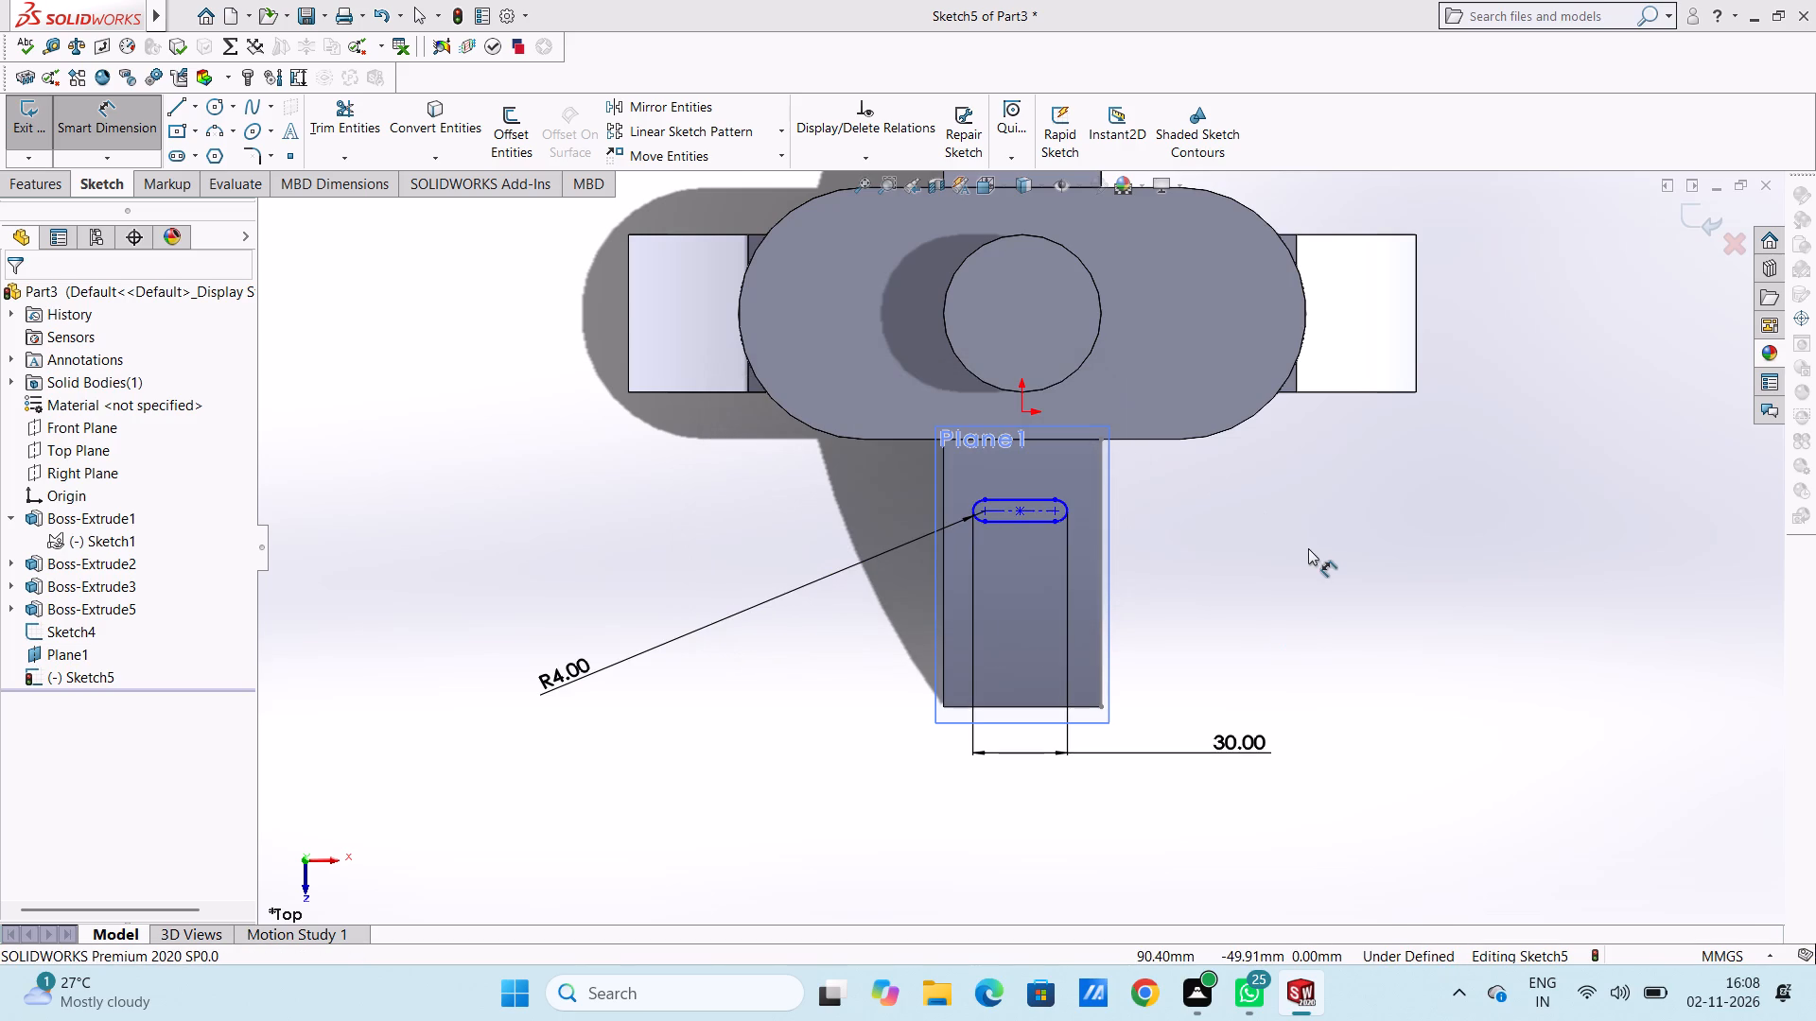
Set the slot's end radius to 5 mm.
double_click(554, 682)
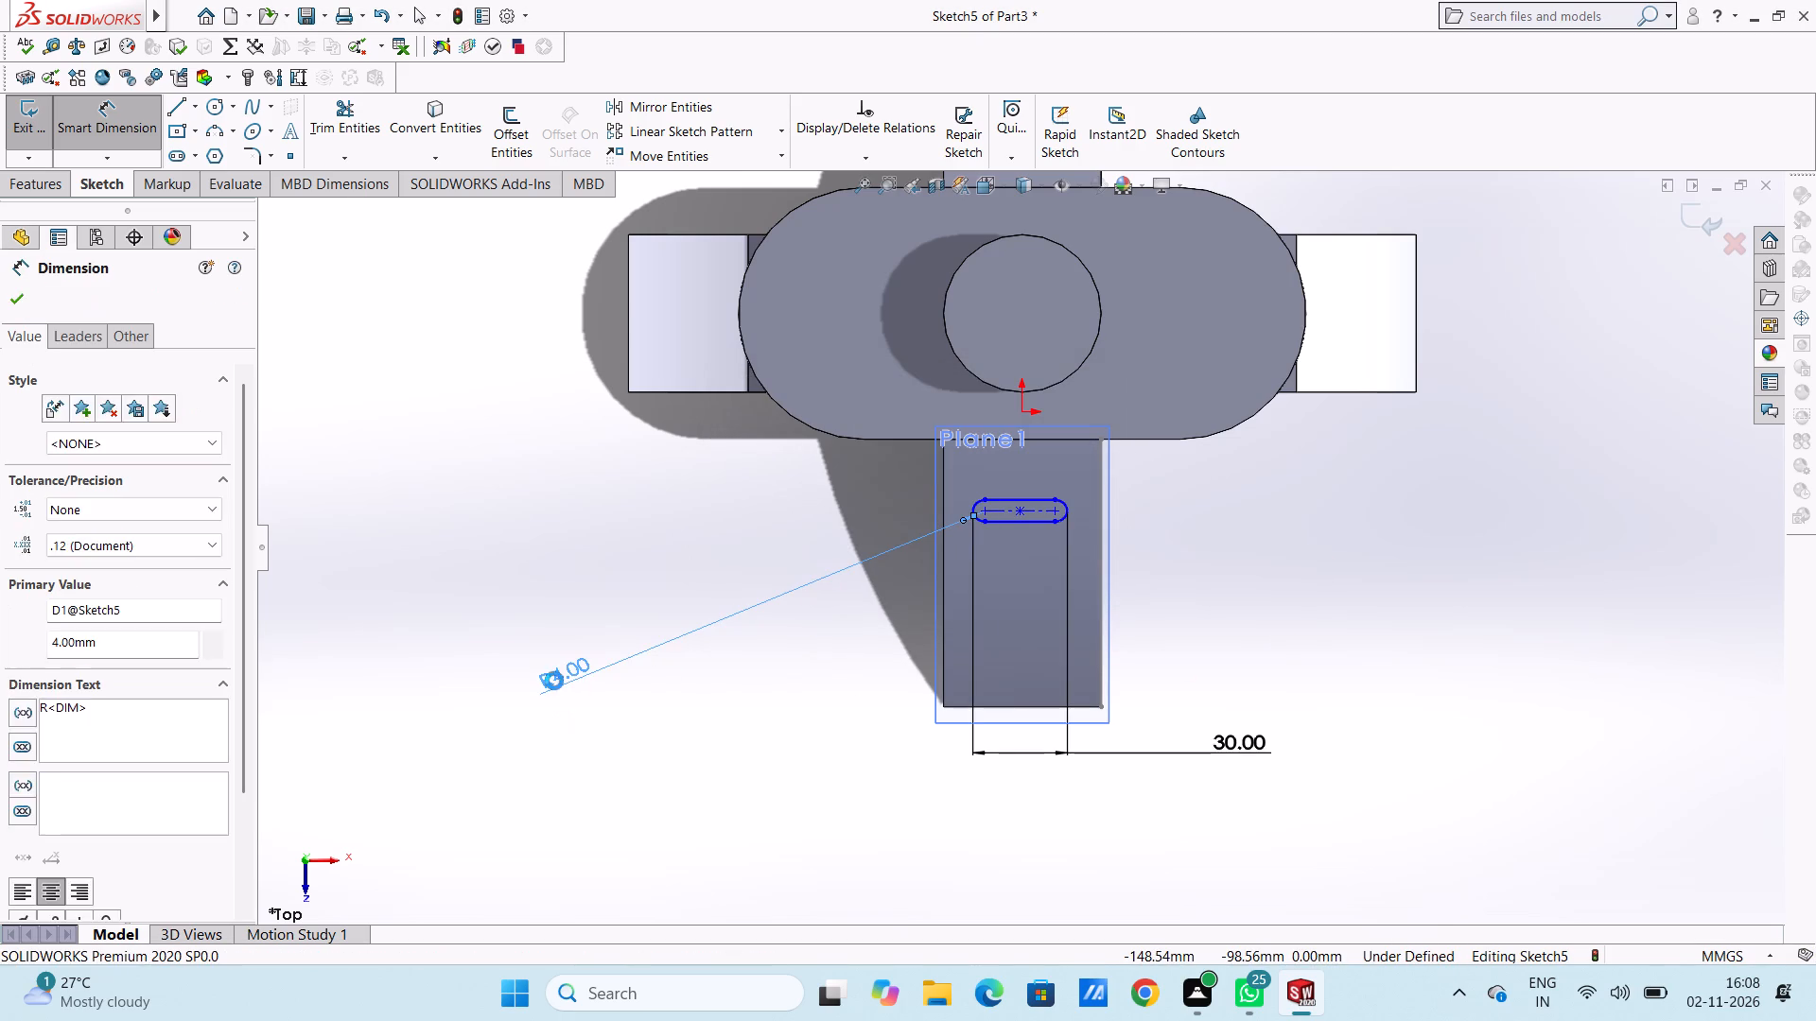
key("5")
key("Return")
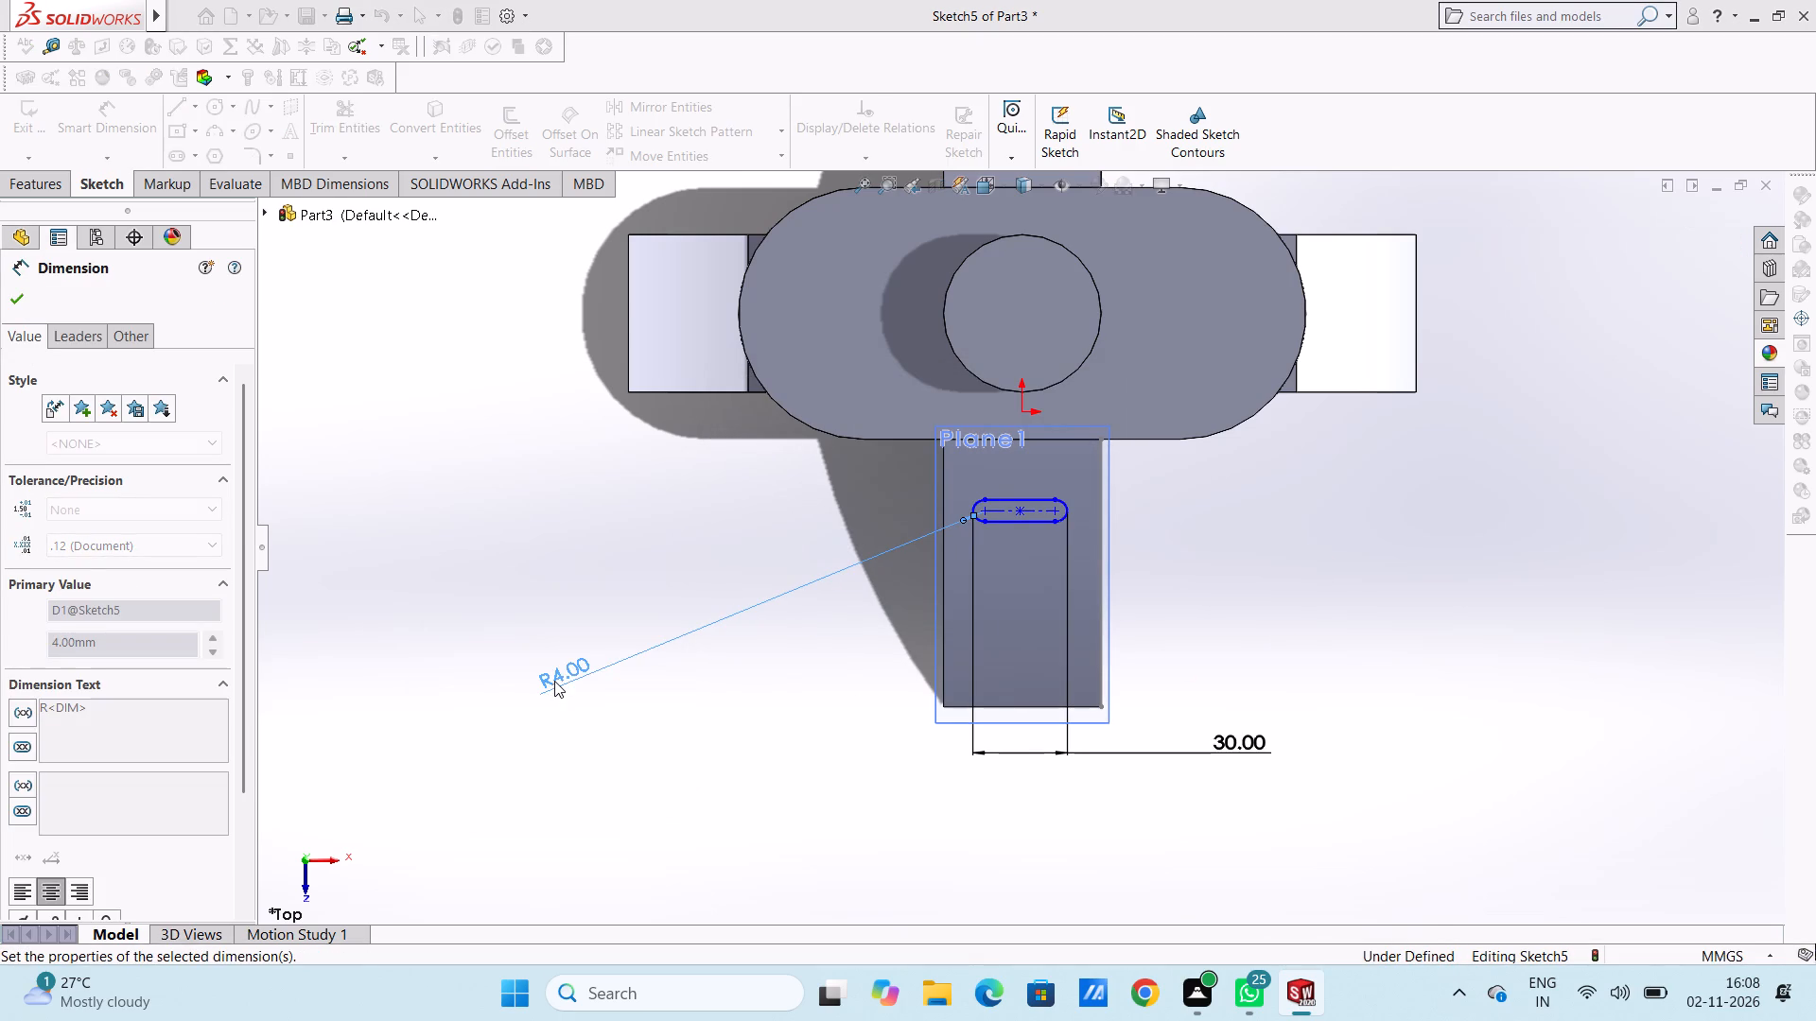
left_click(650, 578)
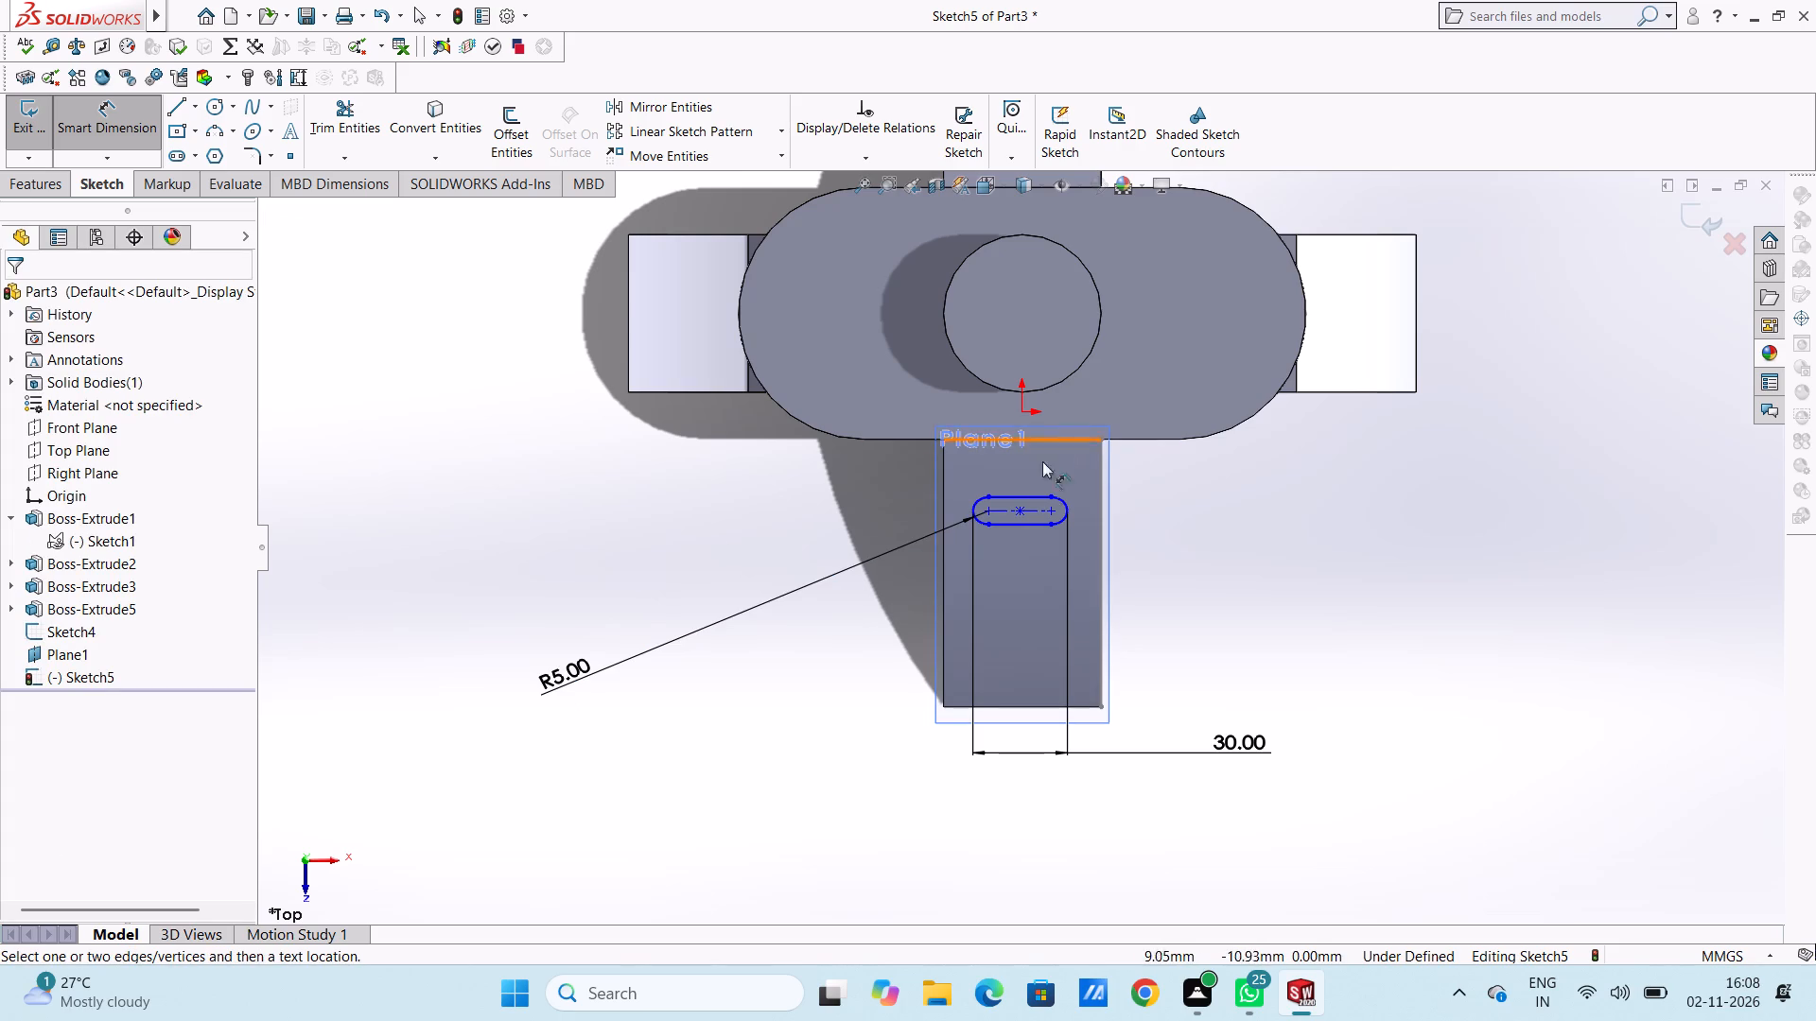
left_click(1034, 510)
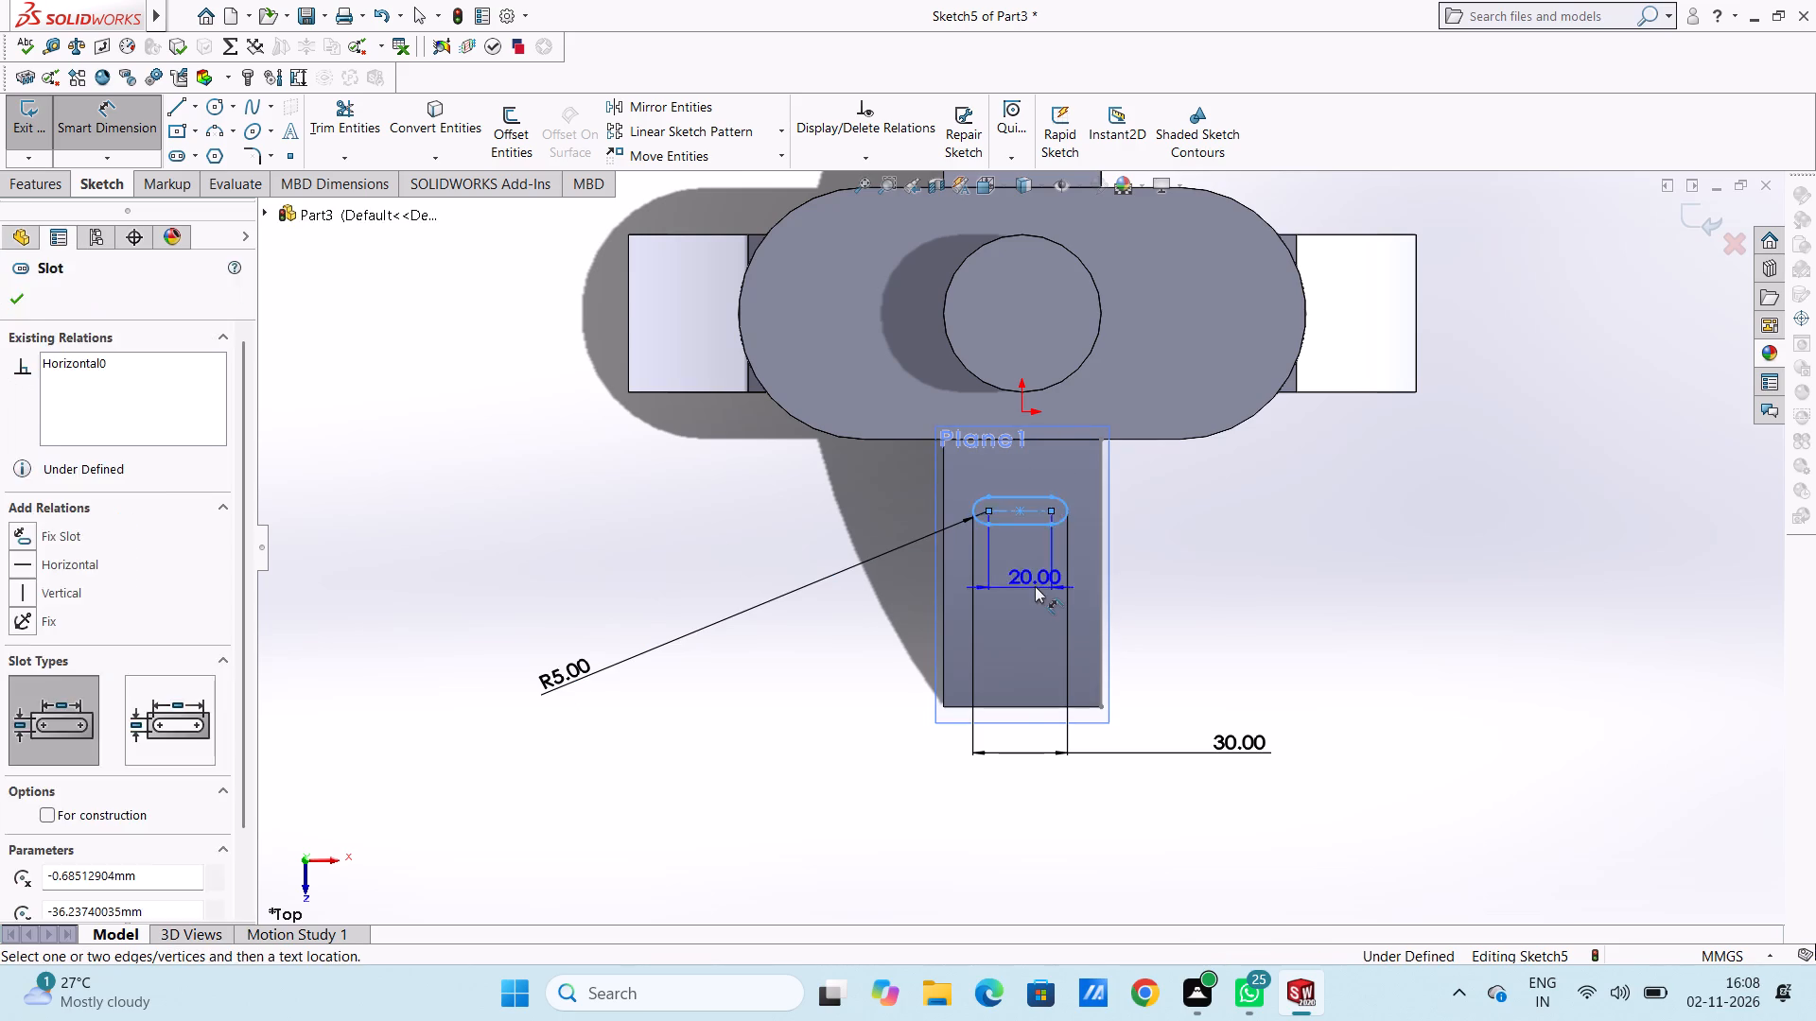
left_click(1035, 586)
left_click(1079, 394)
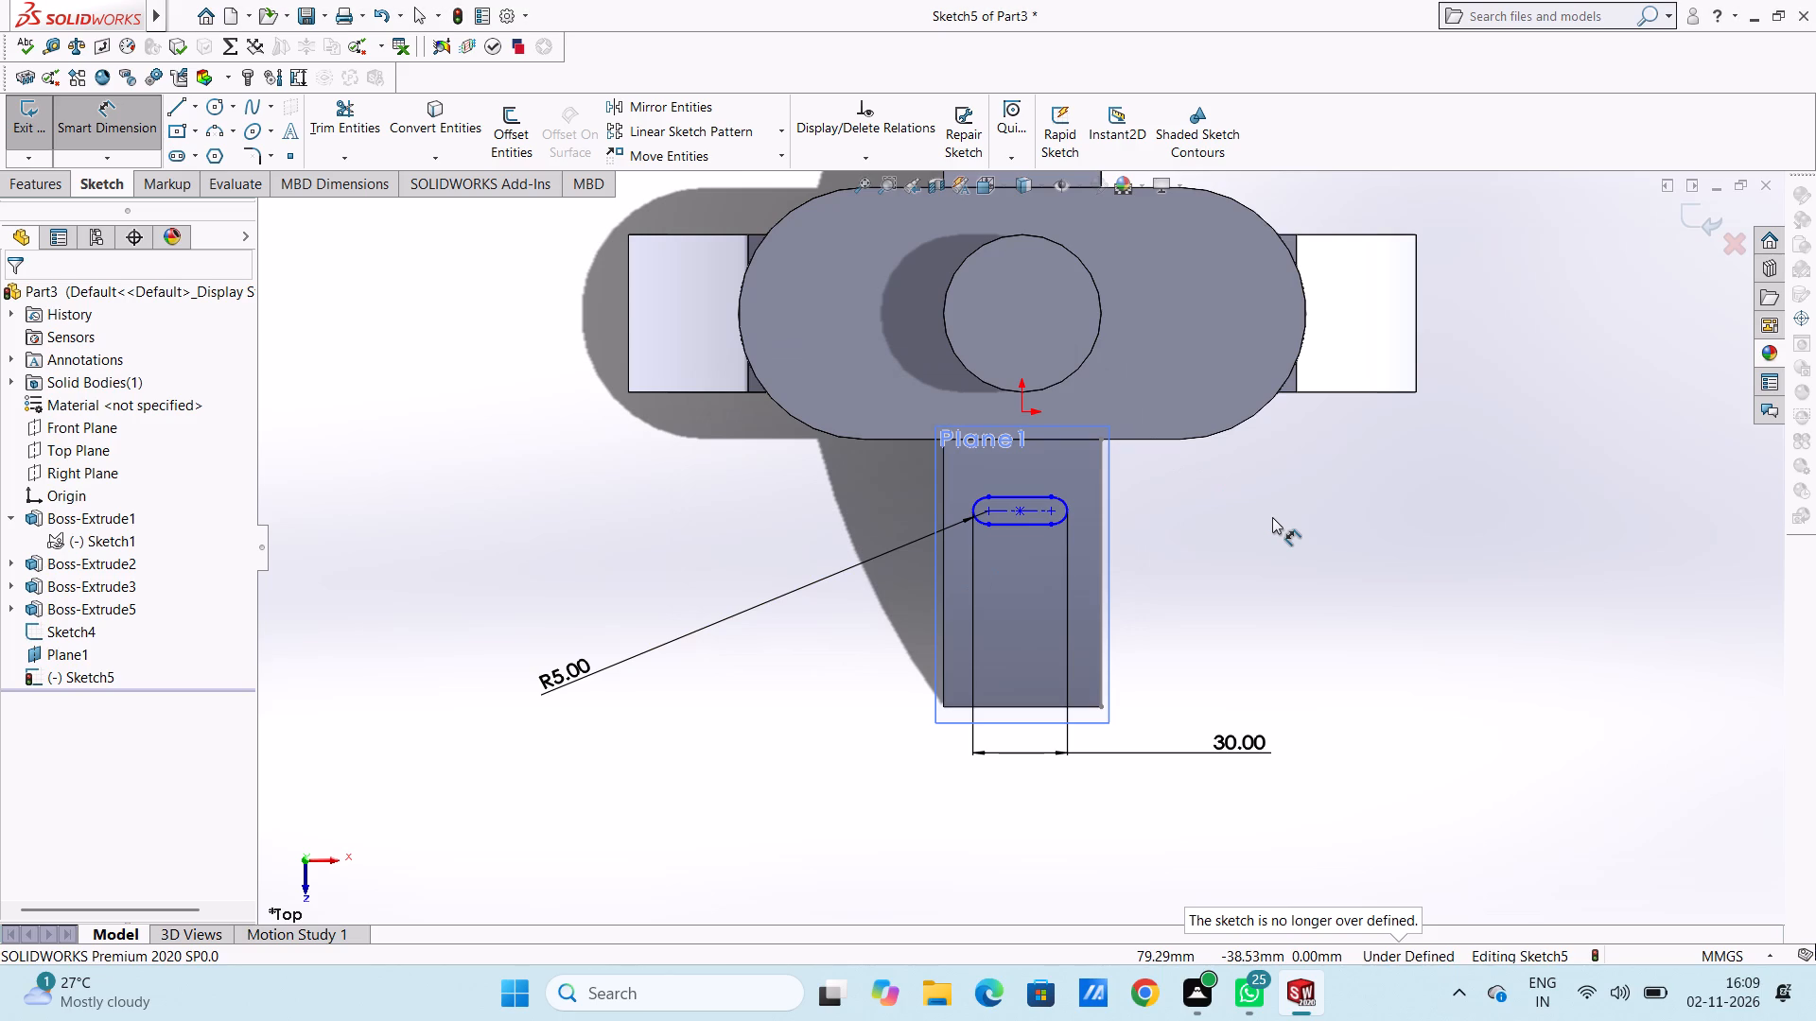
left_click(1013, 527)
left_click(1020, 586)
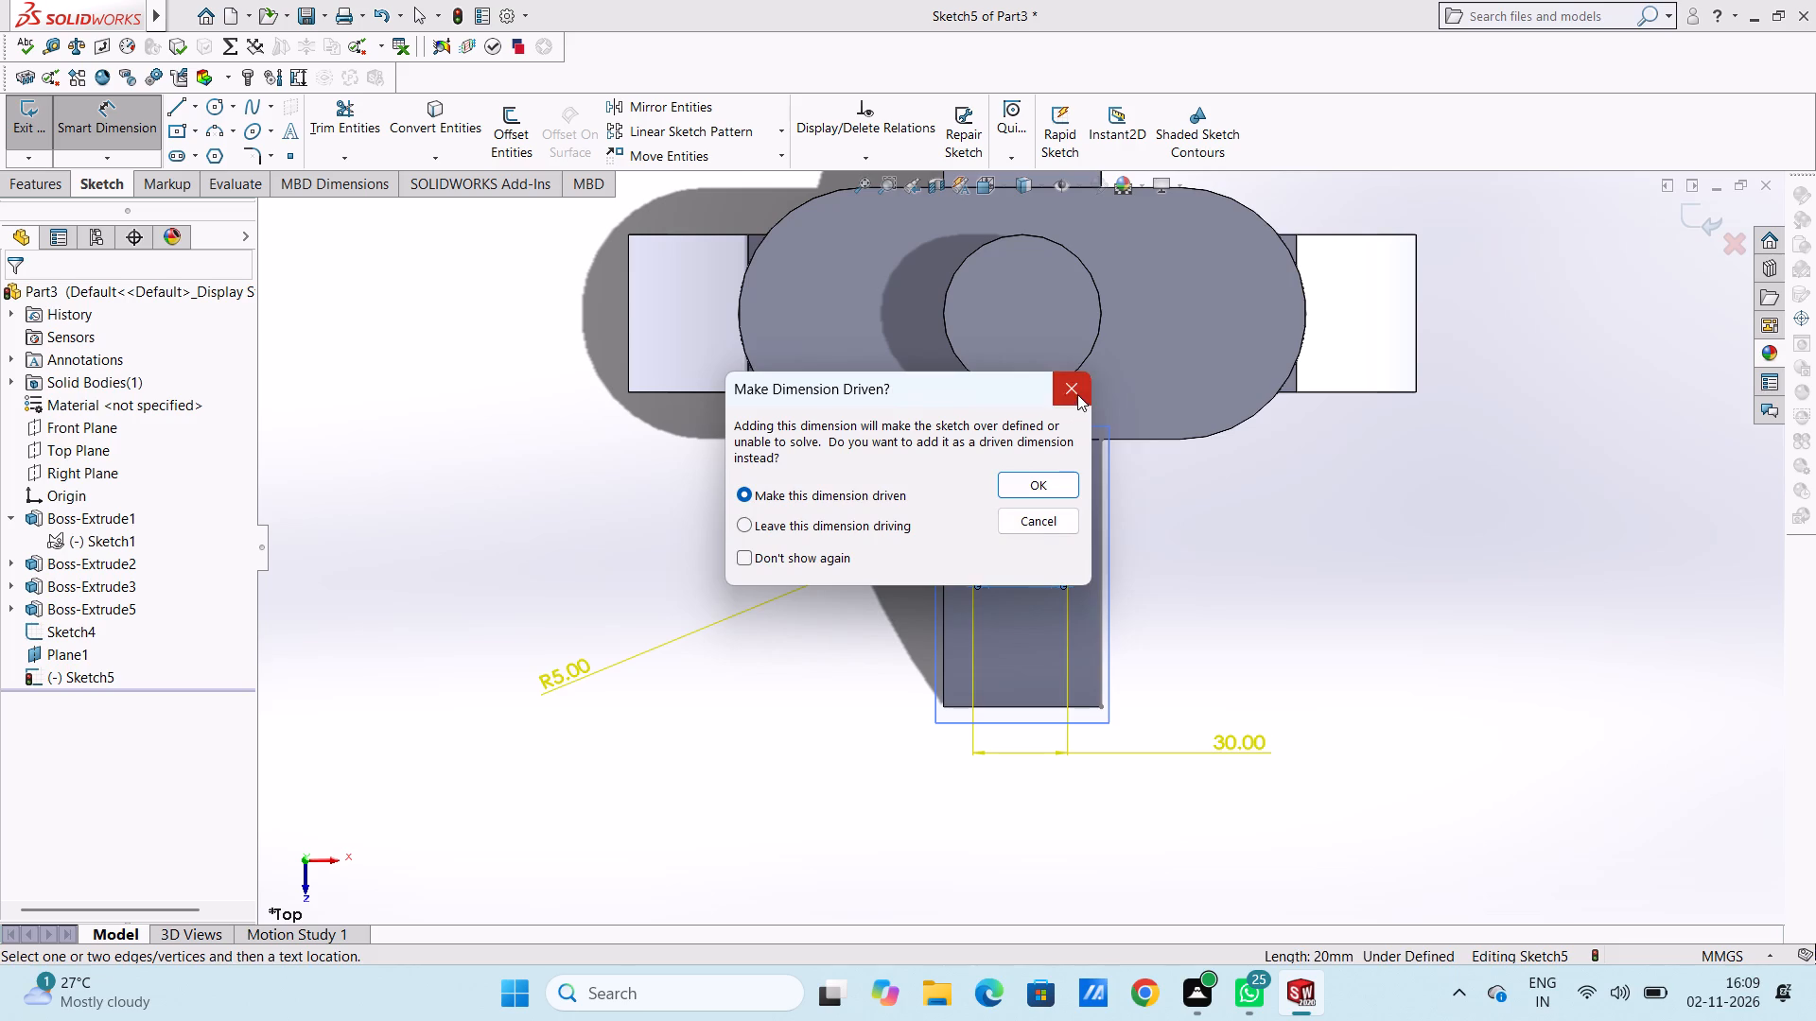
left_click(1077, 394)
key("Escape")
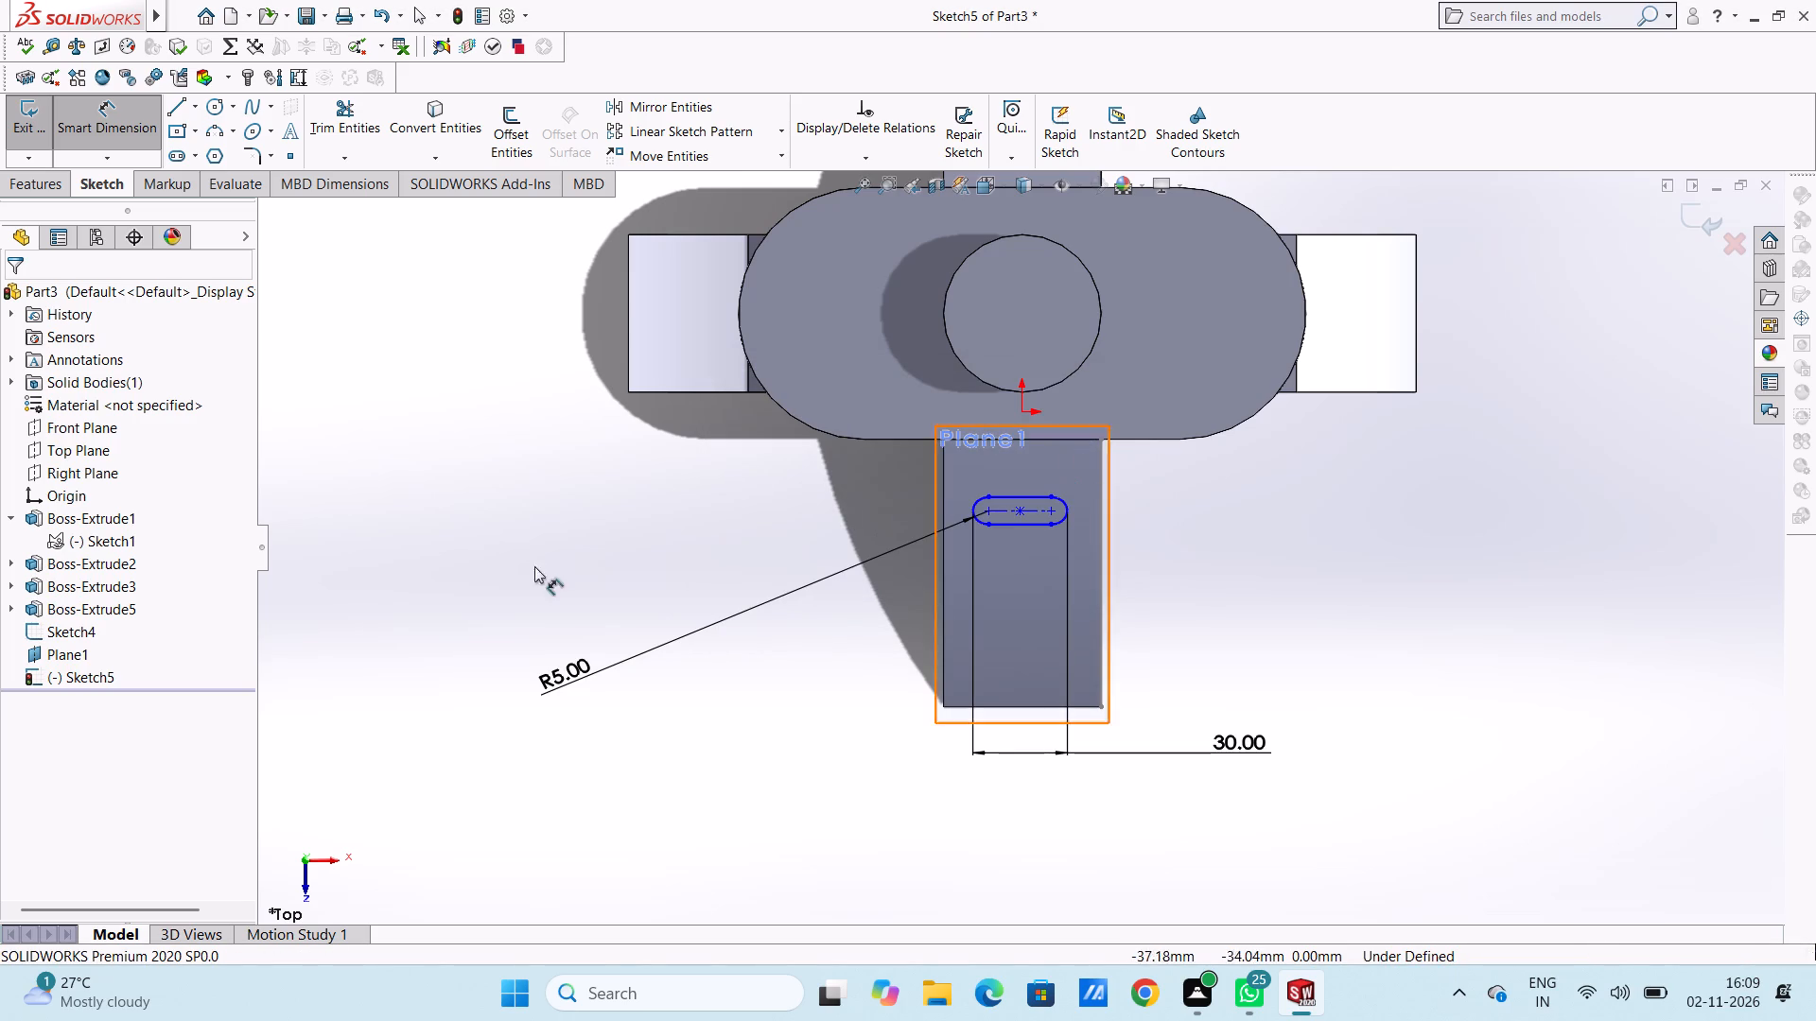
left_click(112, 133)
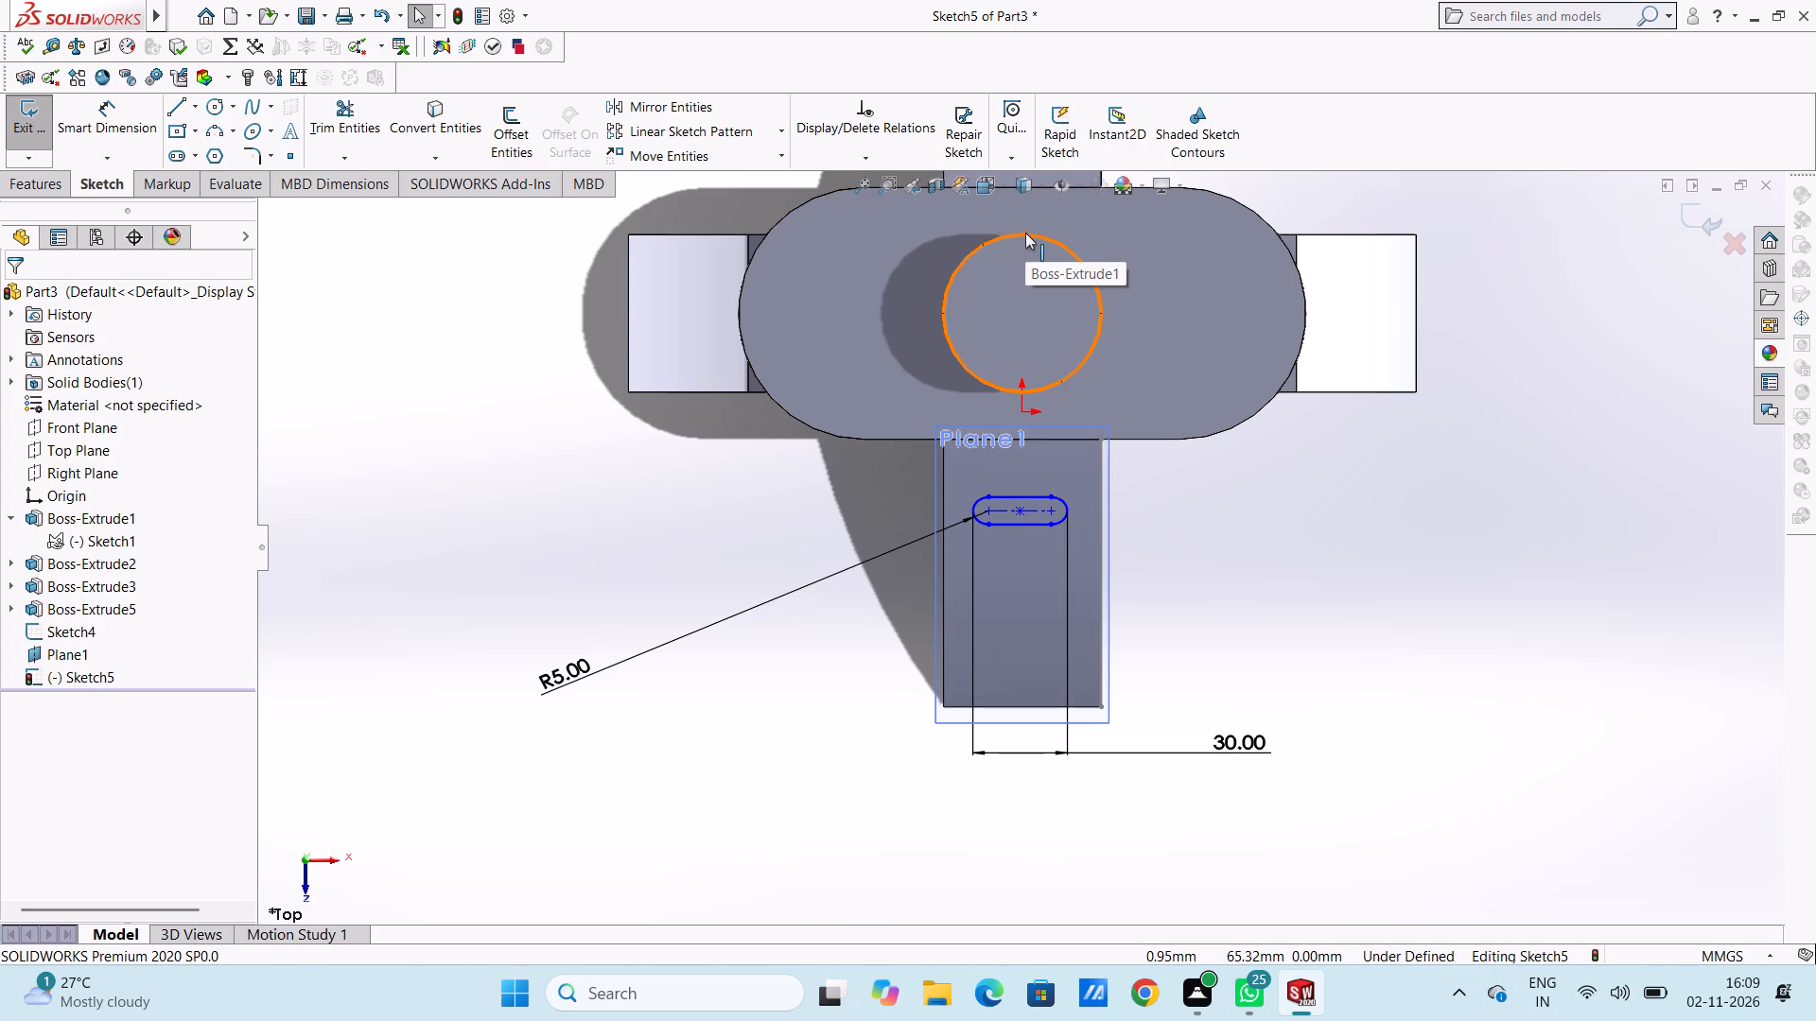
Align the slot's centre point vertically with the midpoint of the side feature's outer end edge.
left_click(1023, 707)
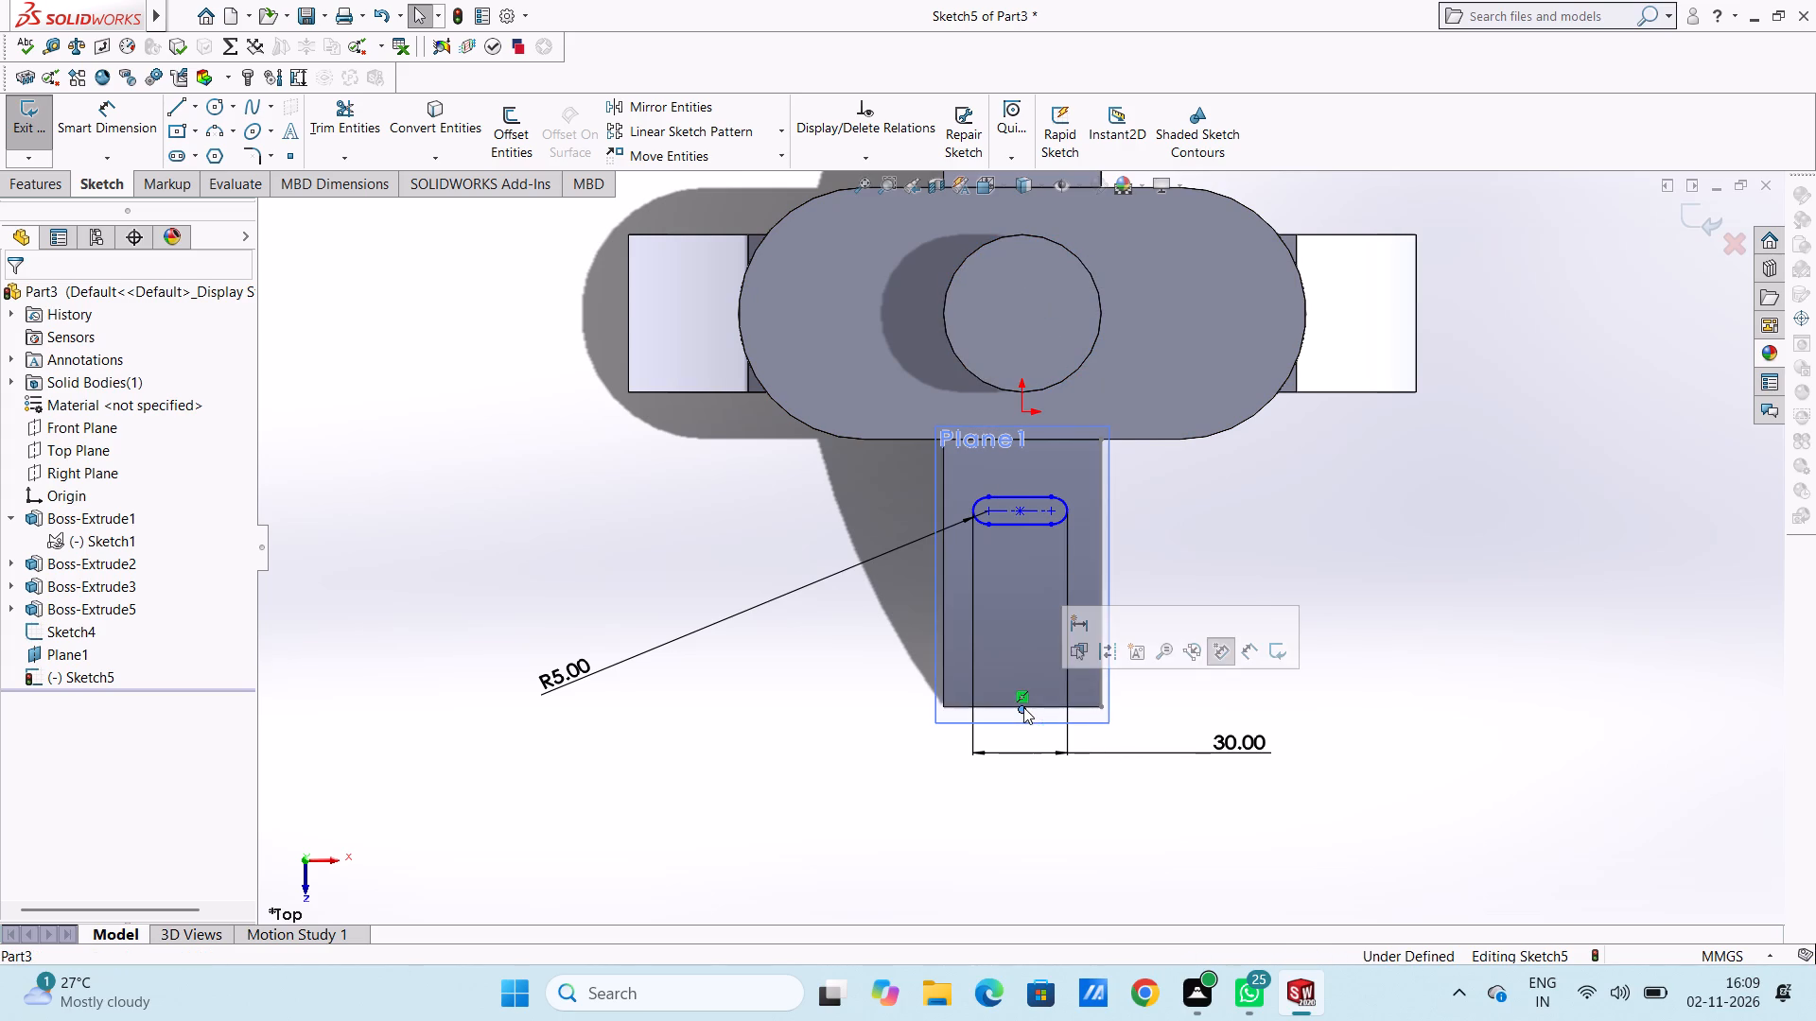
left_click(1022, 514, "ctrl")
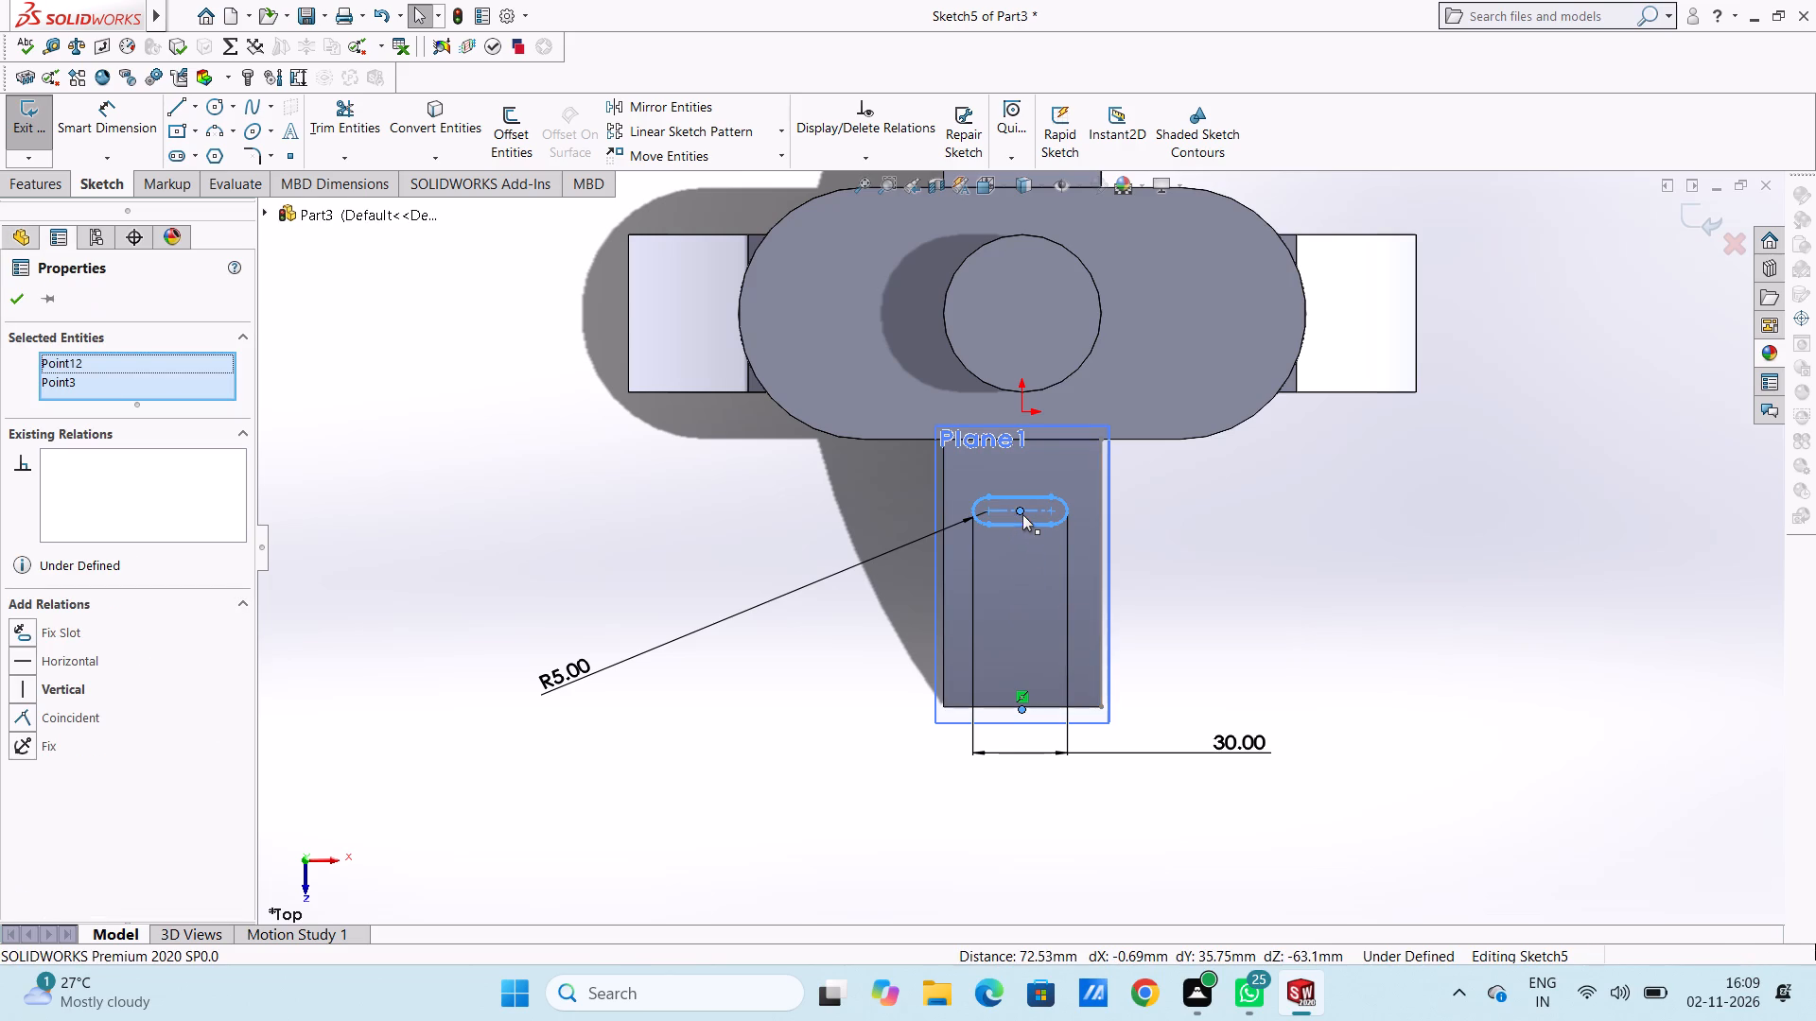
left_click(29, 687)
left_click(506, 508)
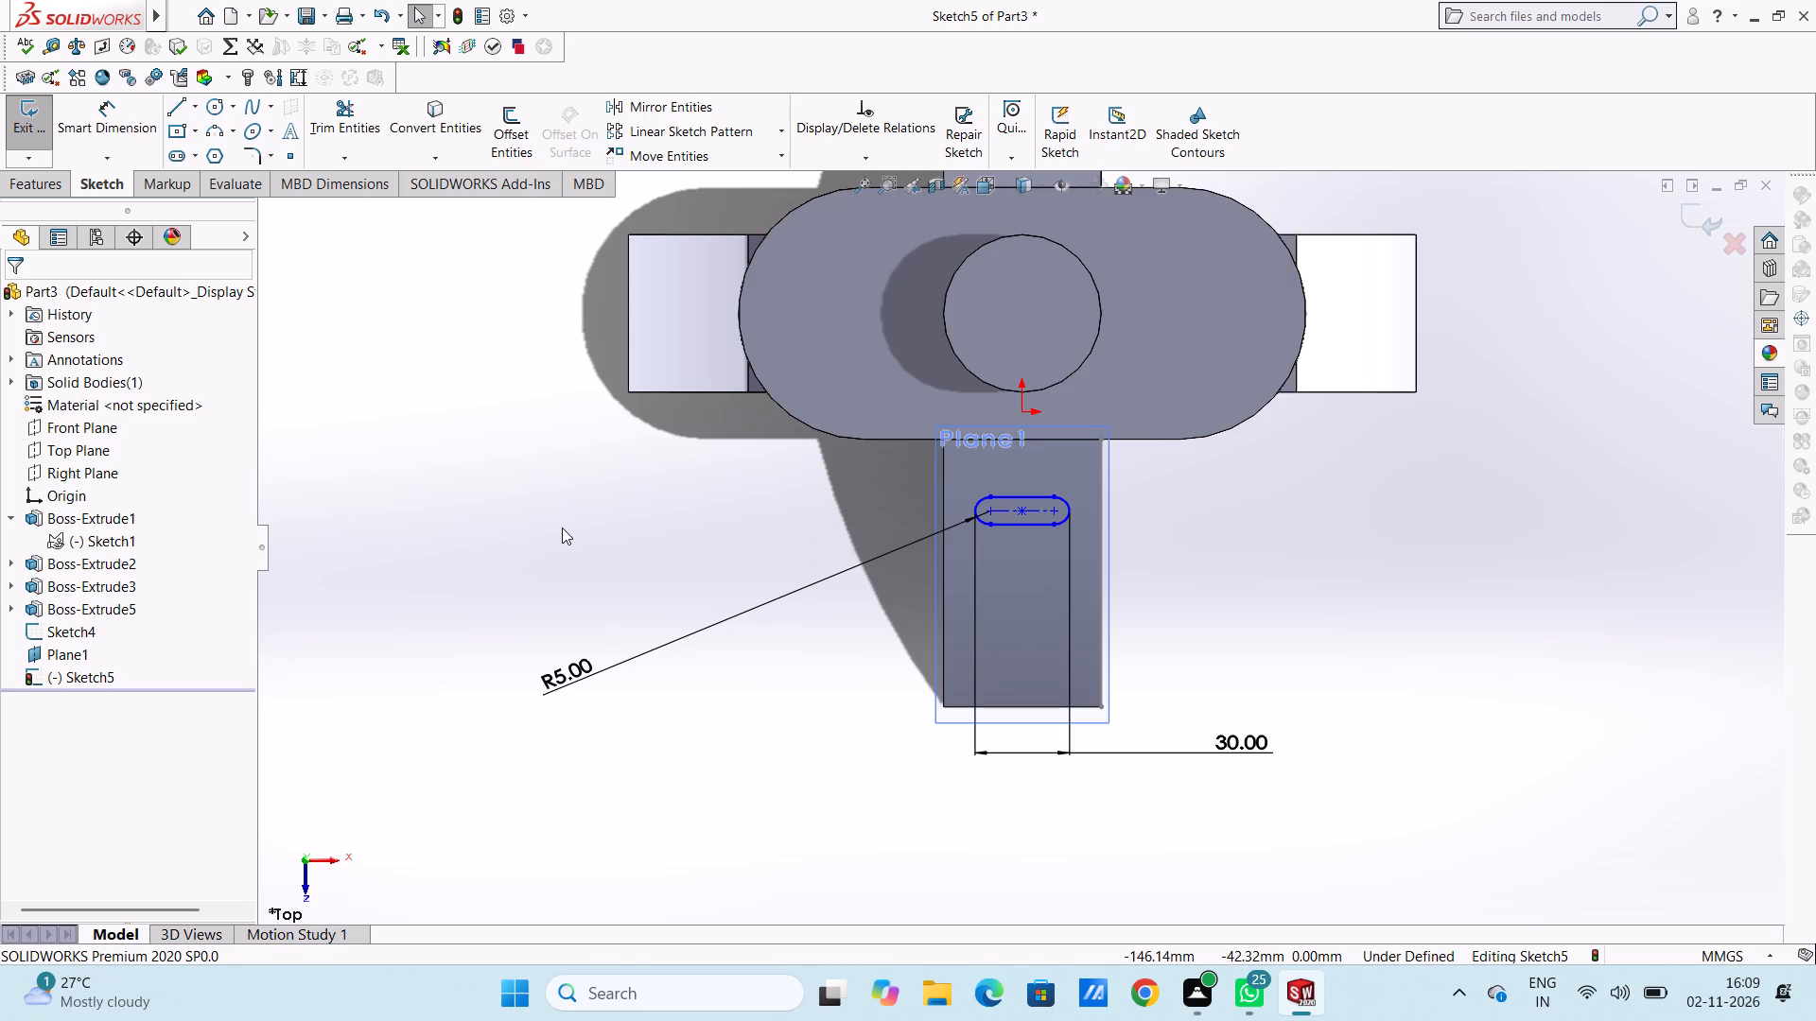
Dimension the distance from the main body's straight edge to the slot's centre as 30 mm.
left_click(148, 112)
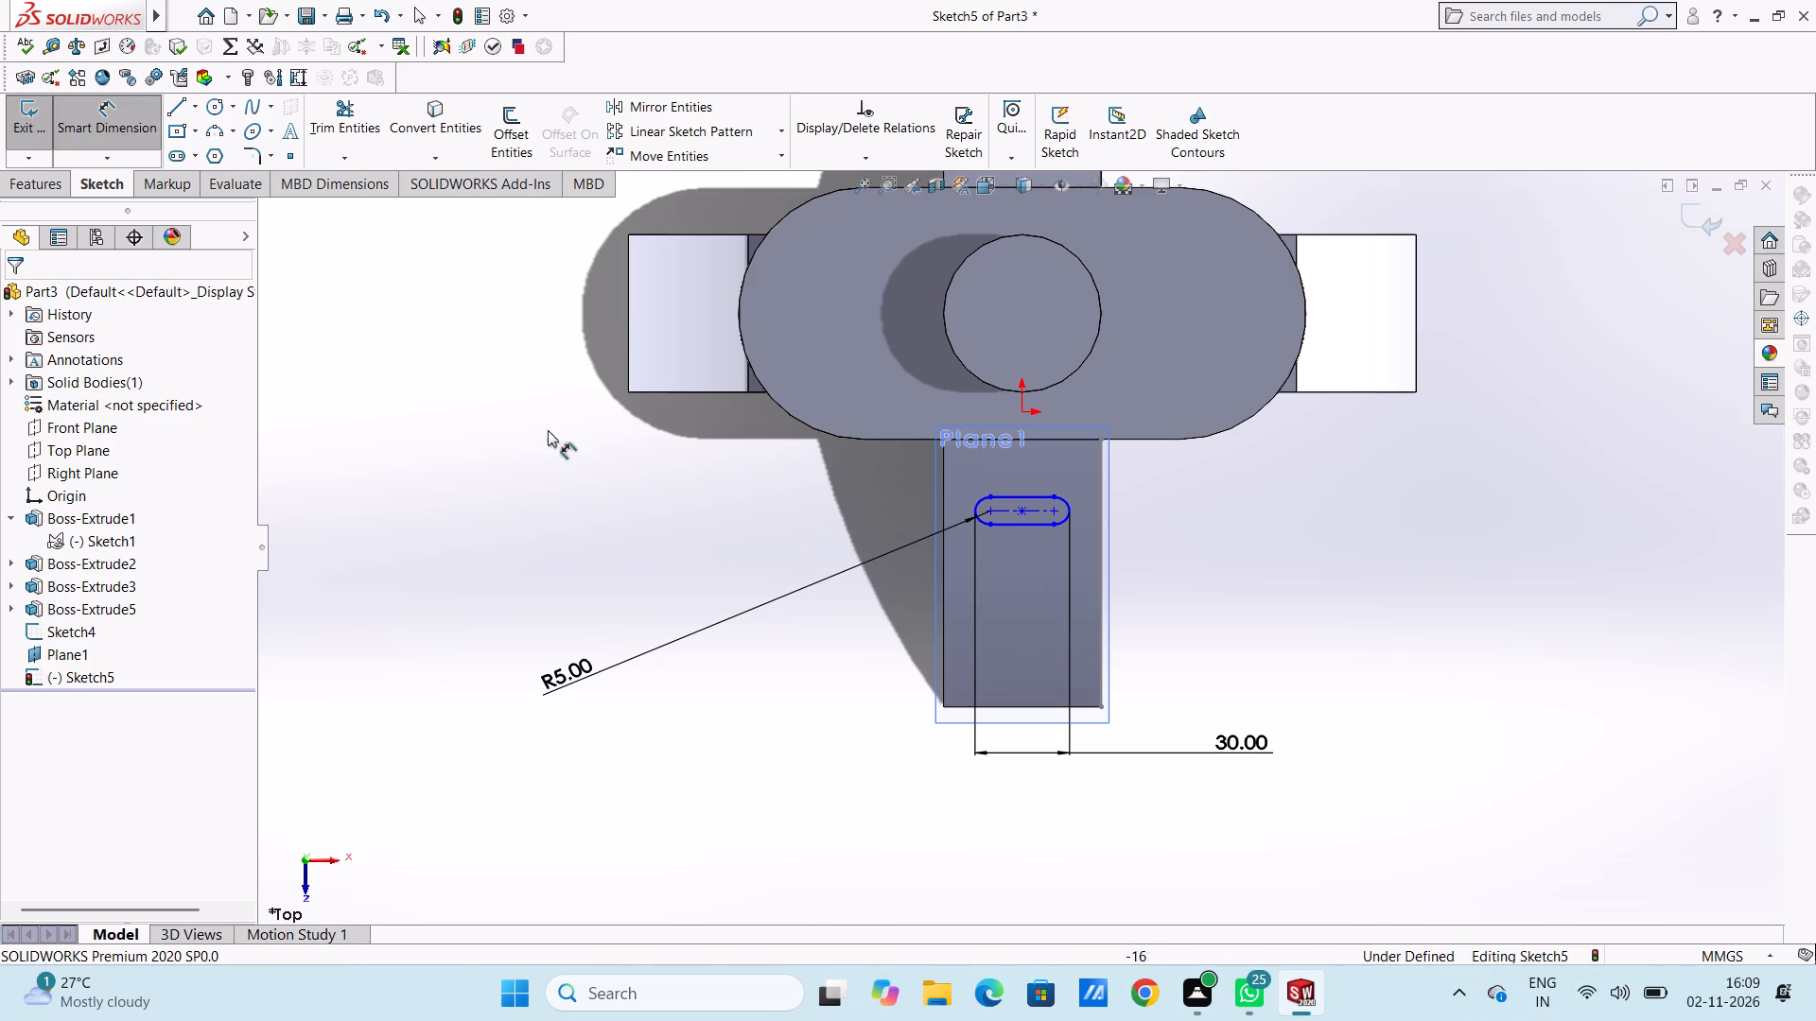
scroll(847, 567, "up", 4)
scroll(1130, 561, "down", 4)
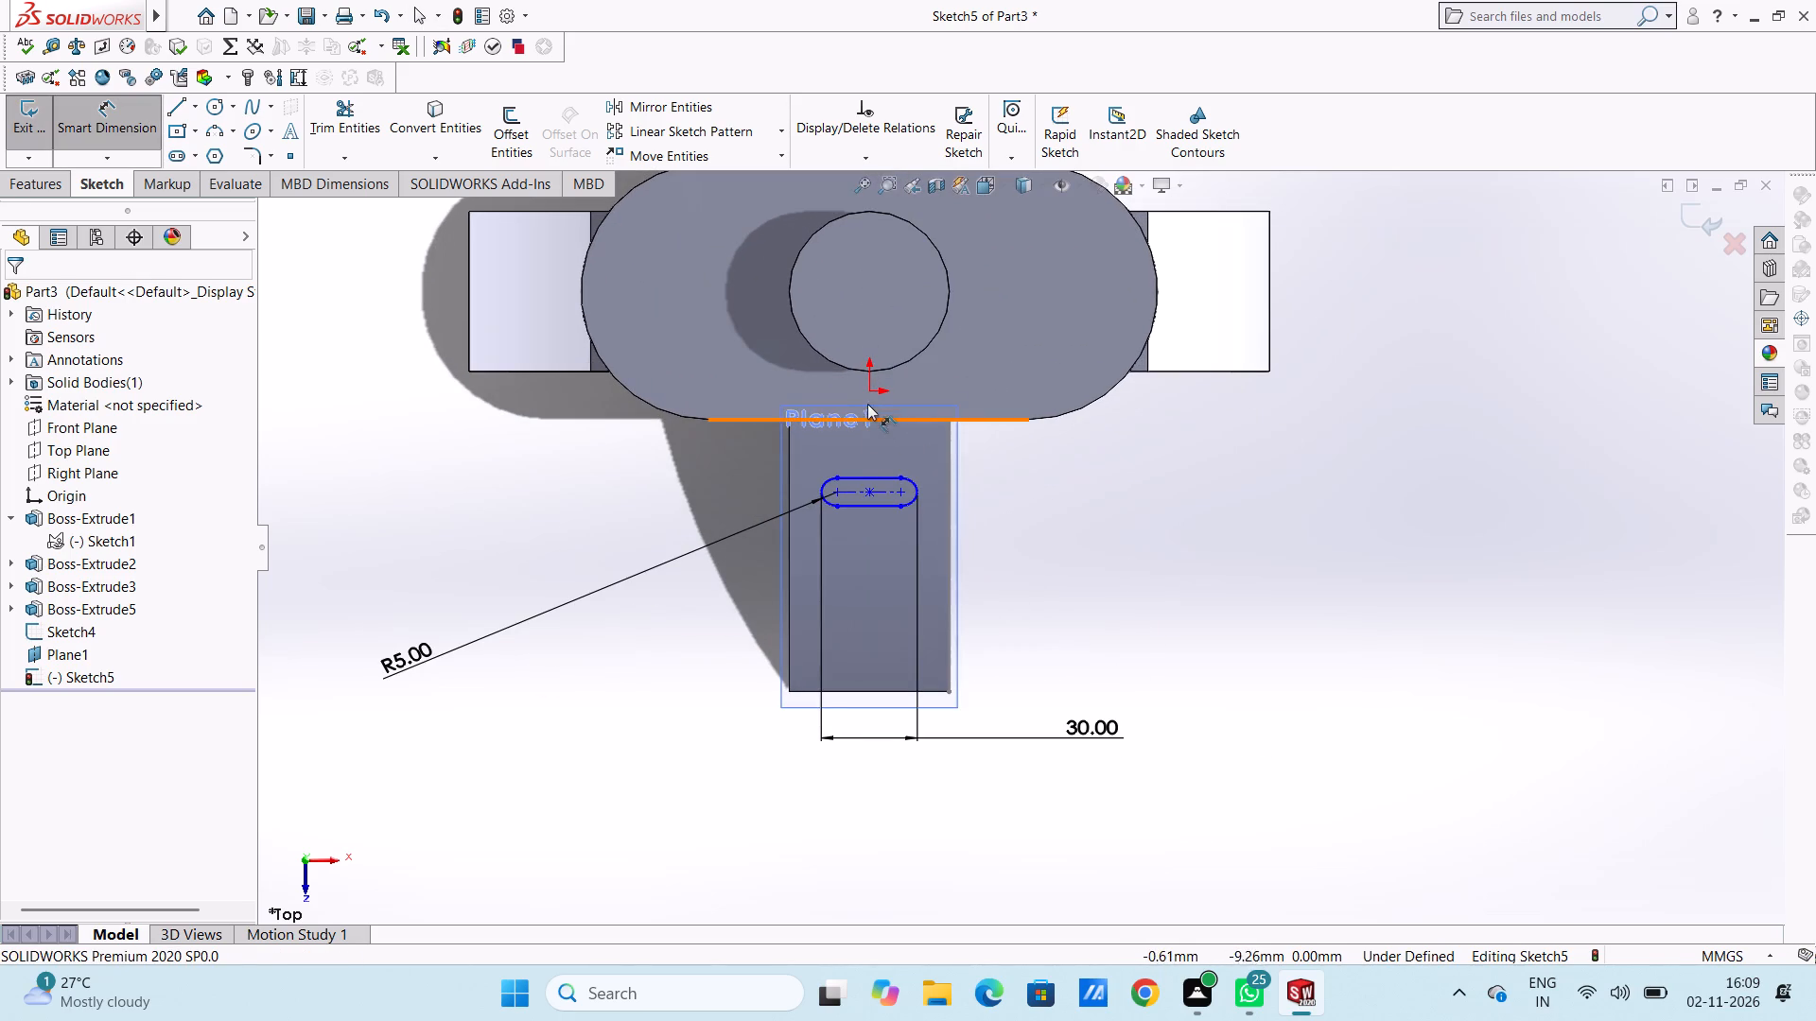
left_click(984, 420)
left_click(871, 490)
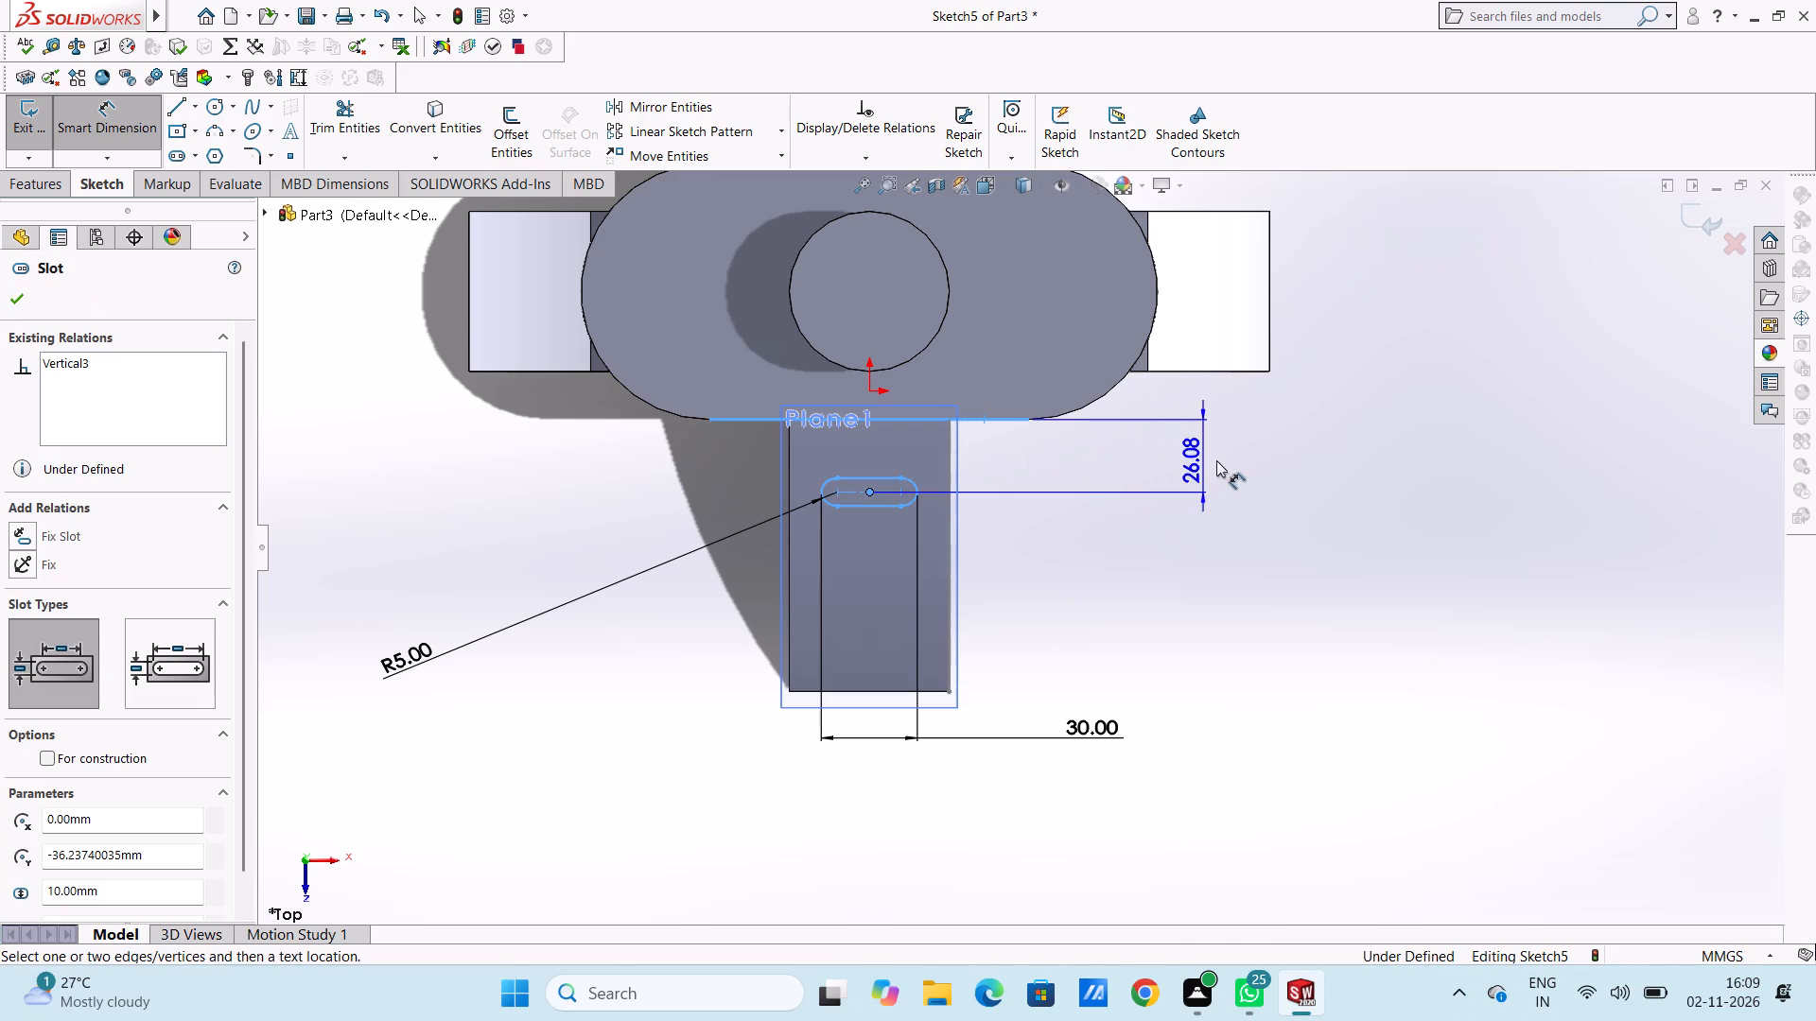
left_click(1251, 459)
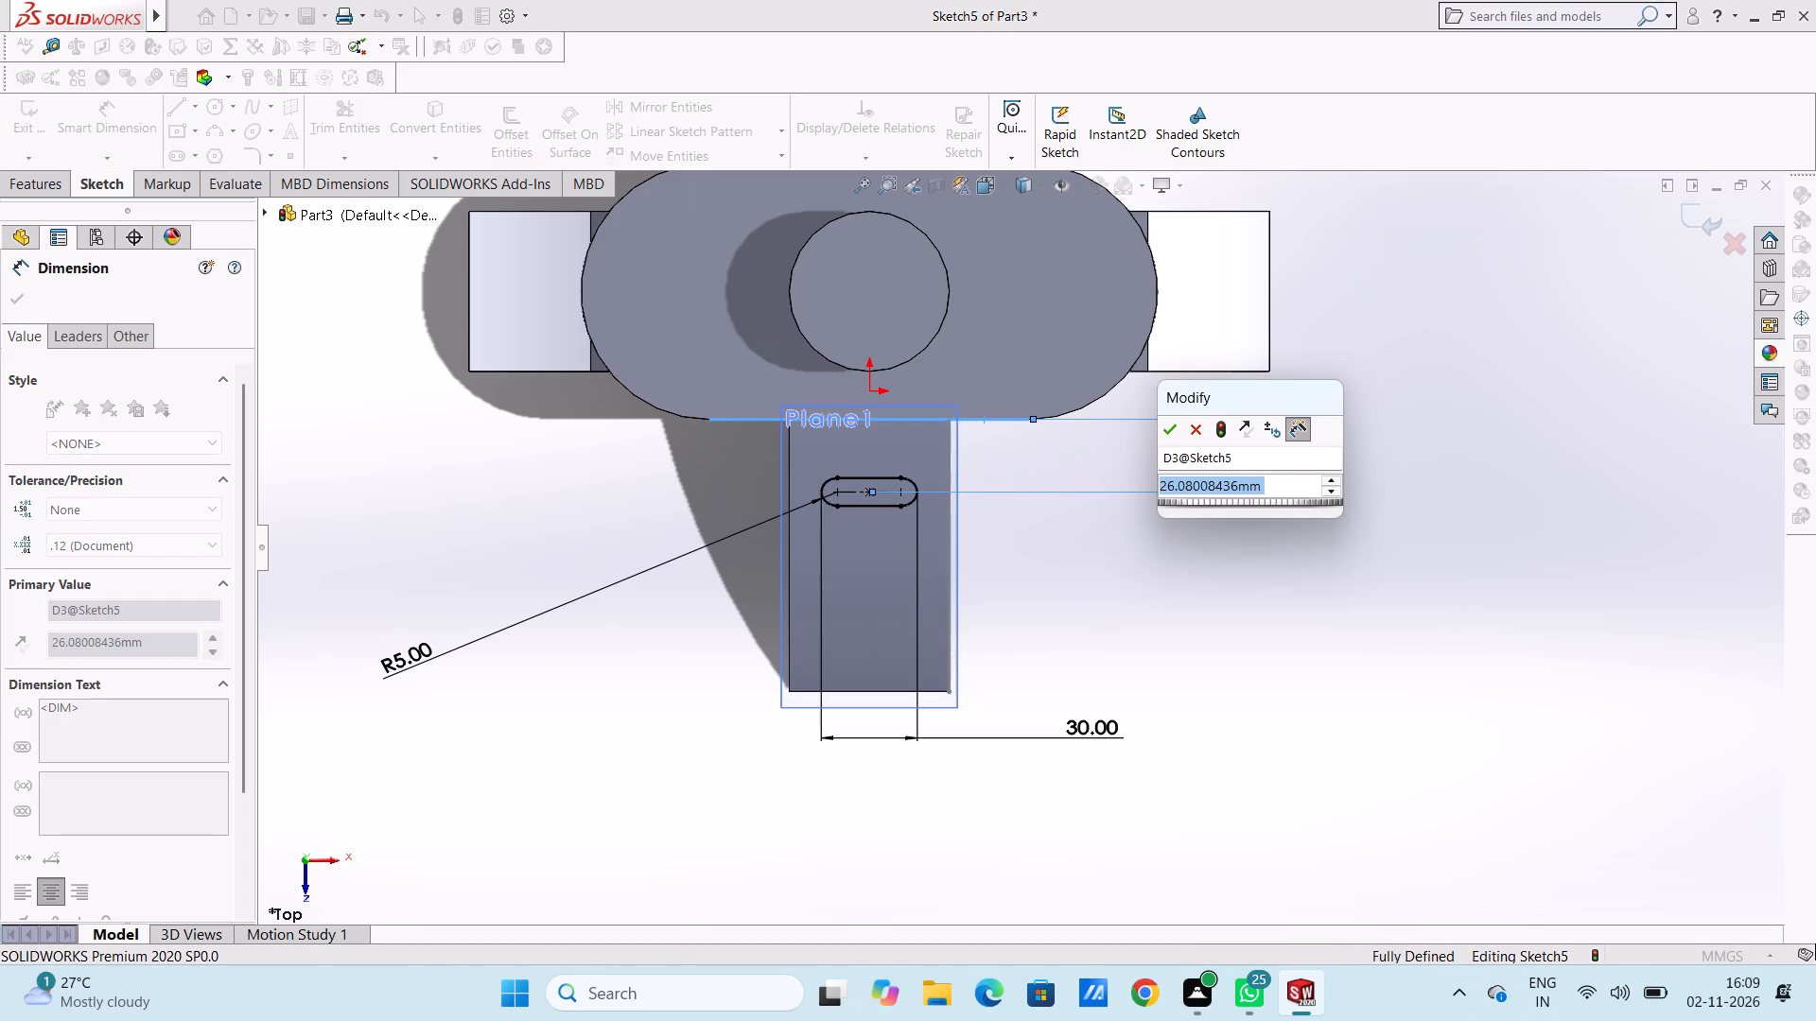
type("30")
key("Return")
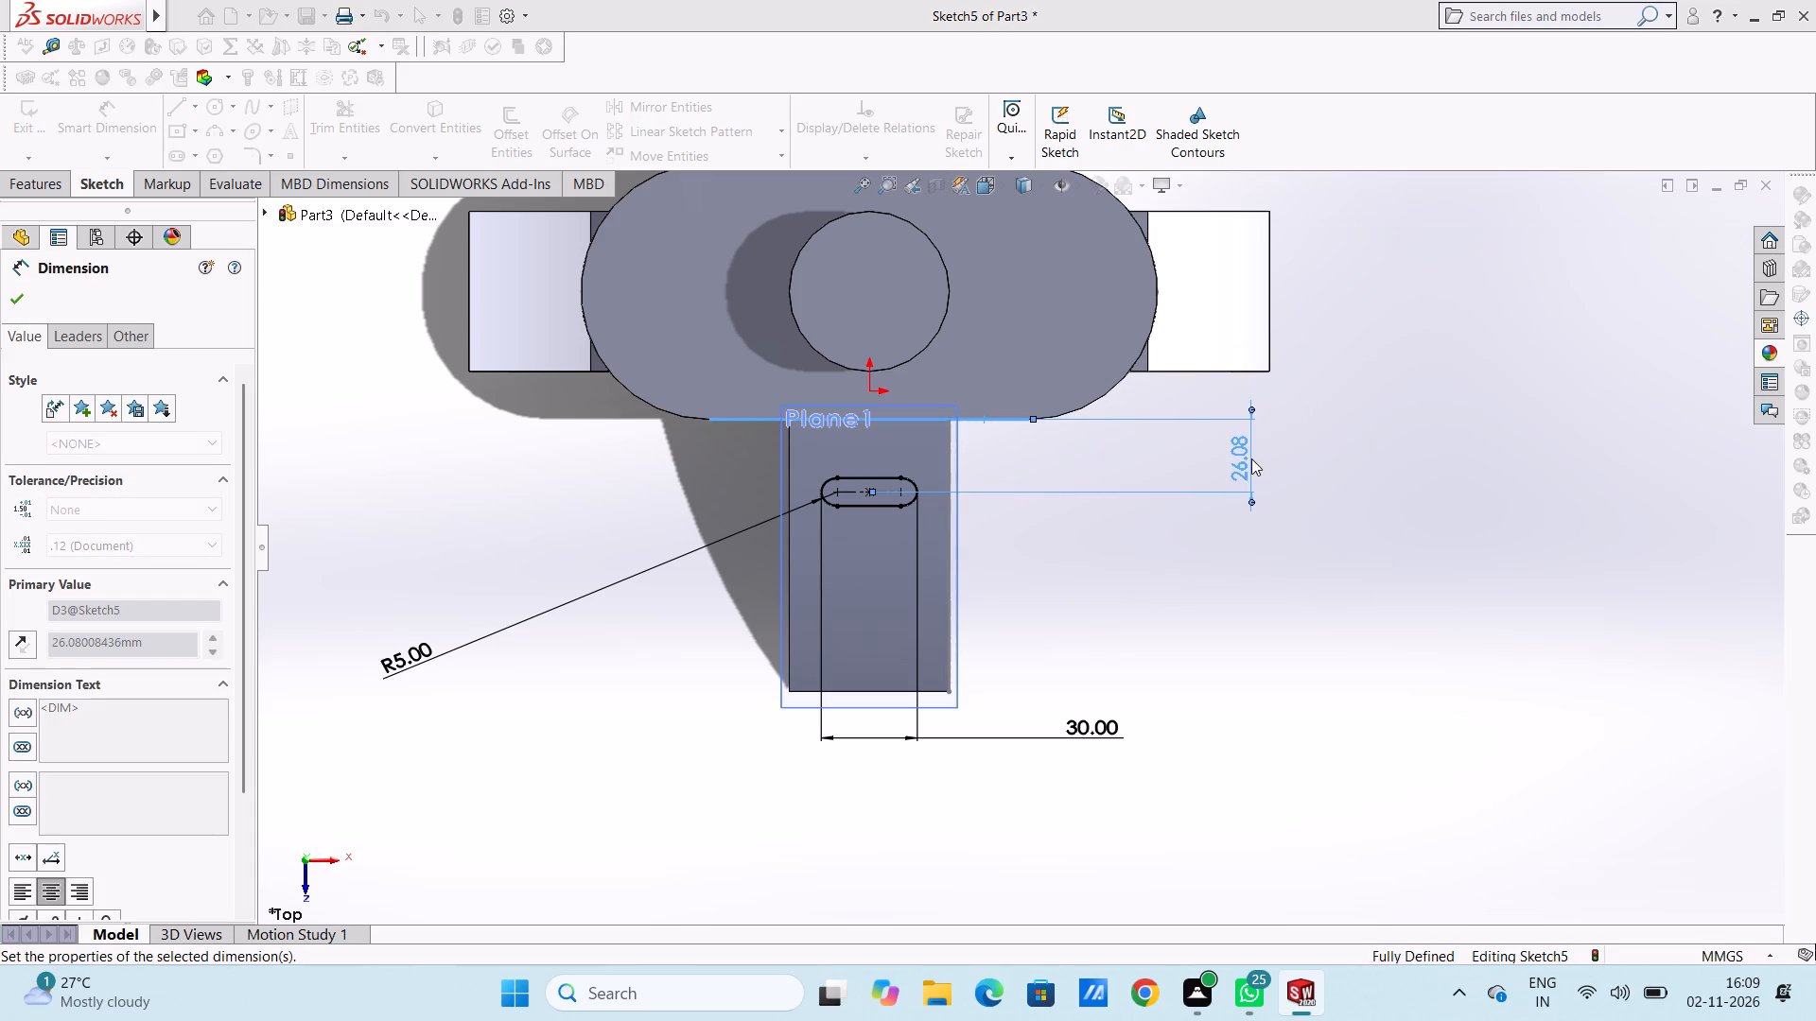
left_click(1190, 599)
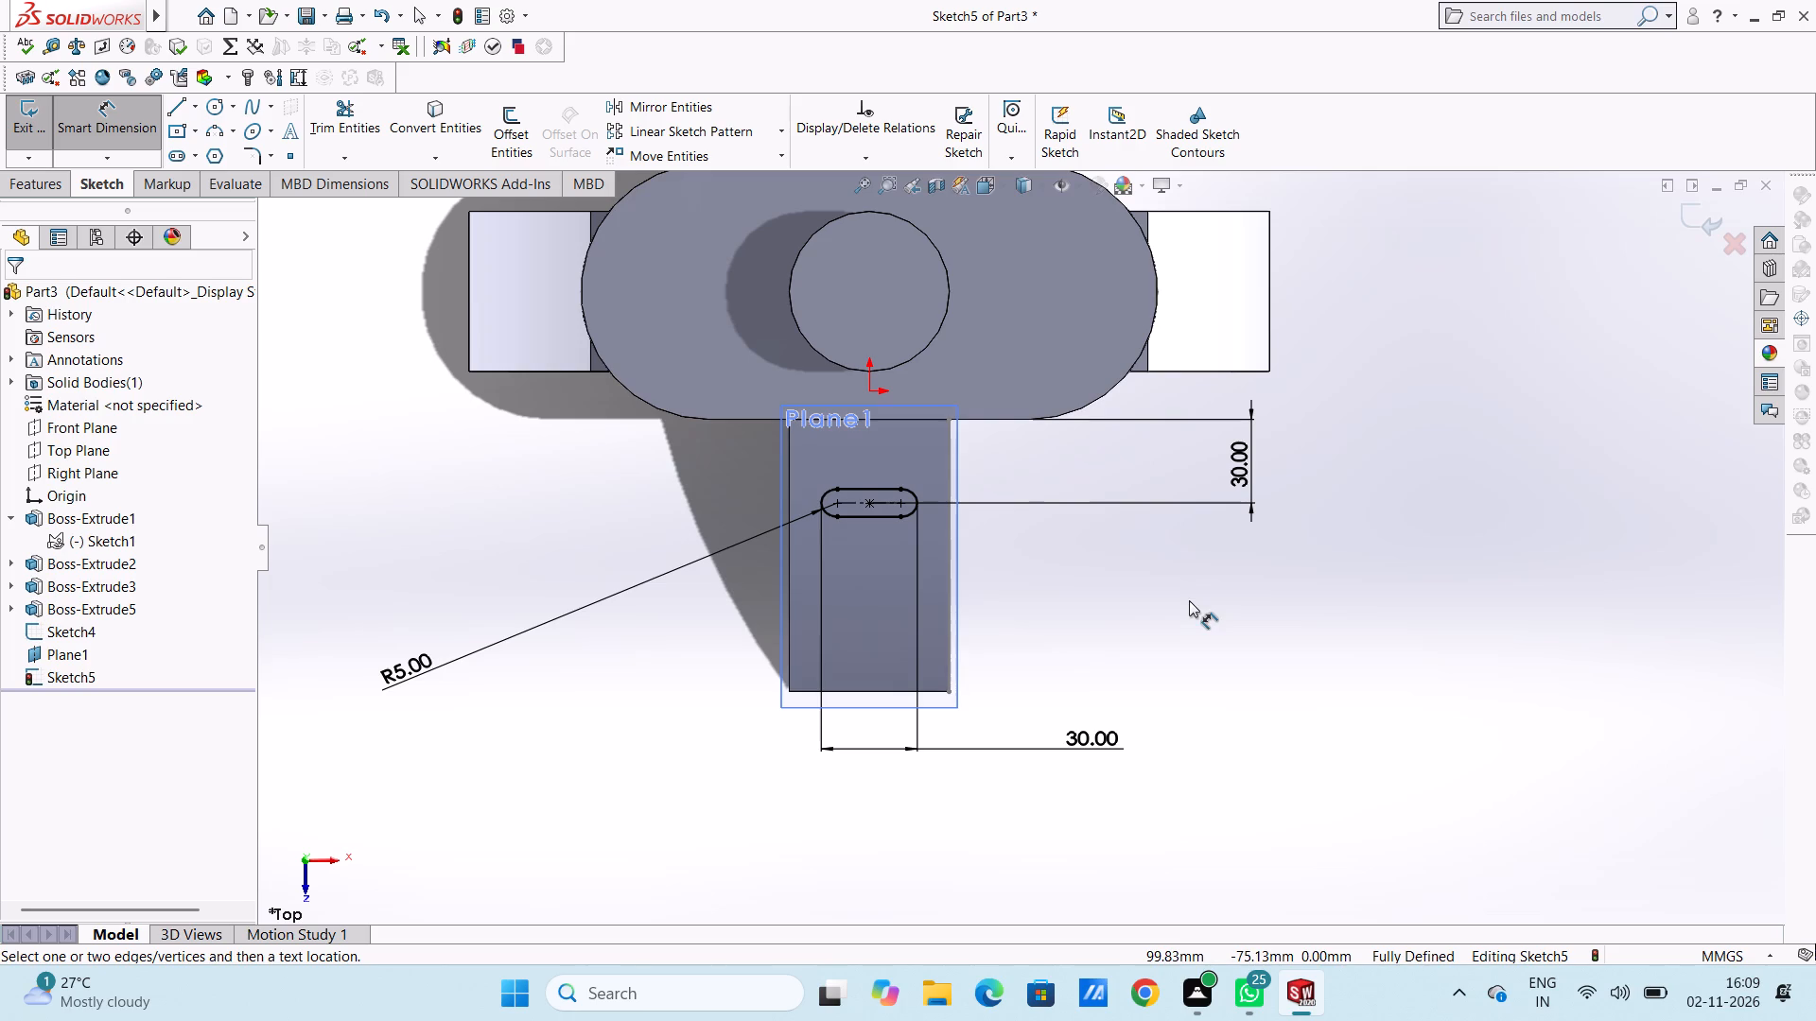
scroll(1095, 587, "up", 2)
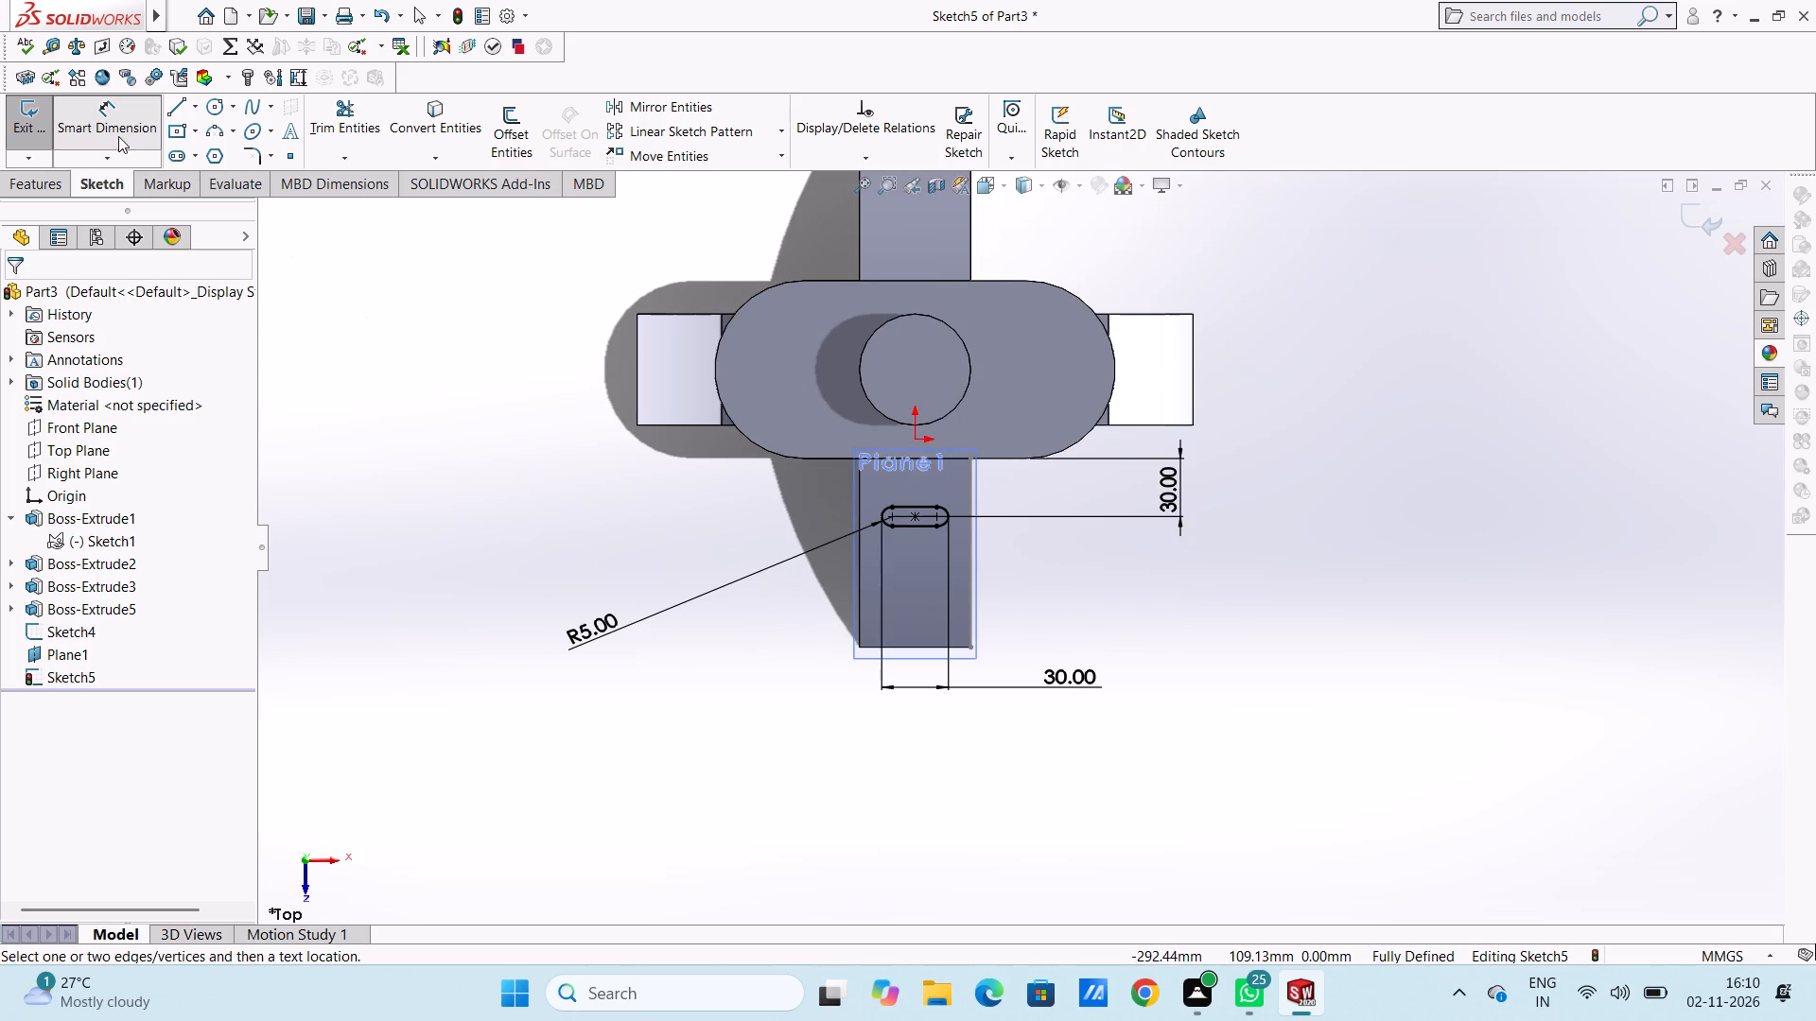
left_click(118, 135)
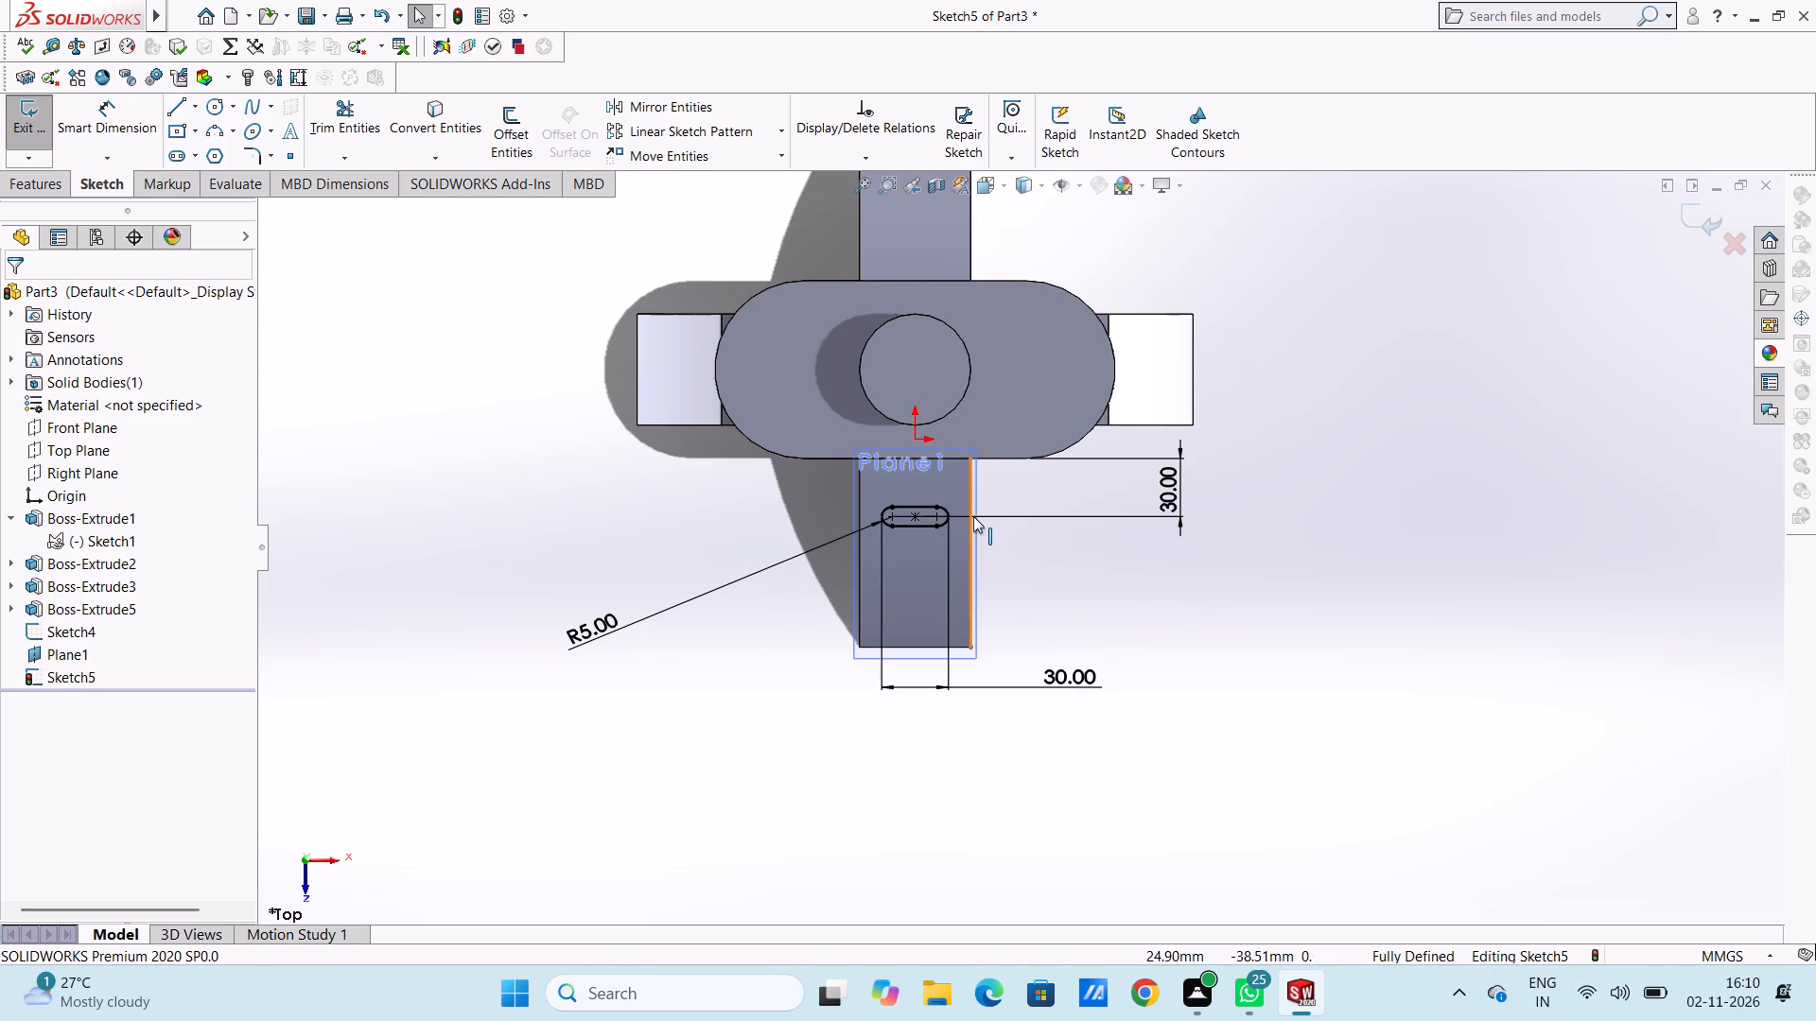
Set up a linear sketch pattern of the slot with 1 instance along the X-axis and 3 along the Y-axis.
scroll(927, 510, "down", 2)
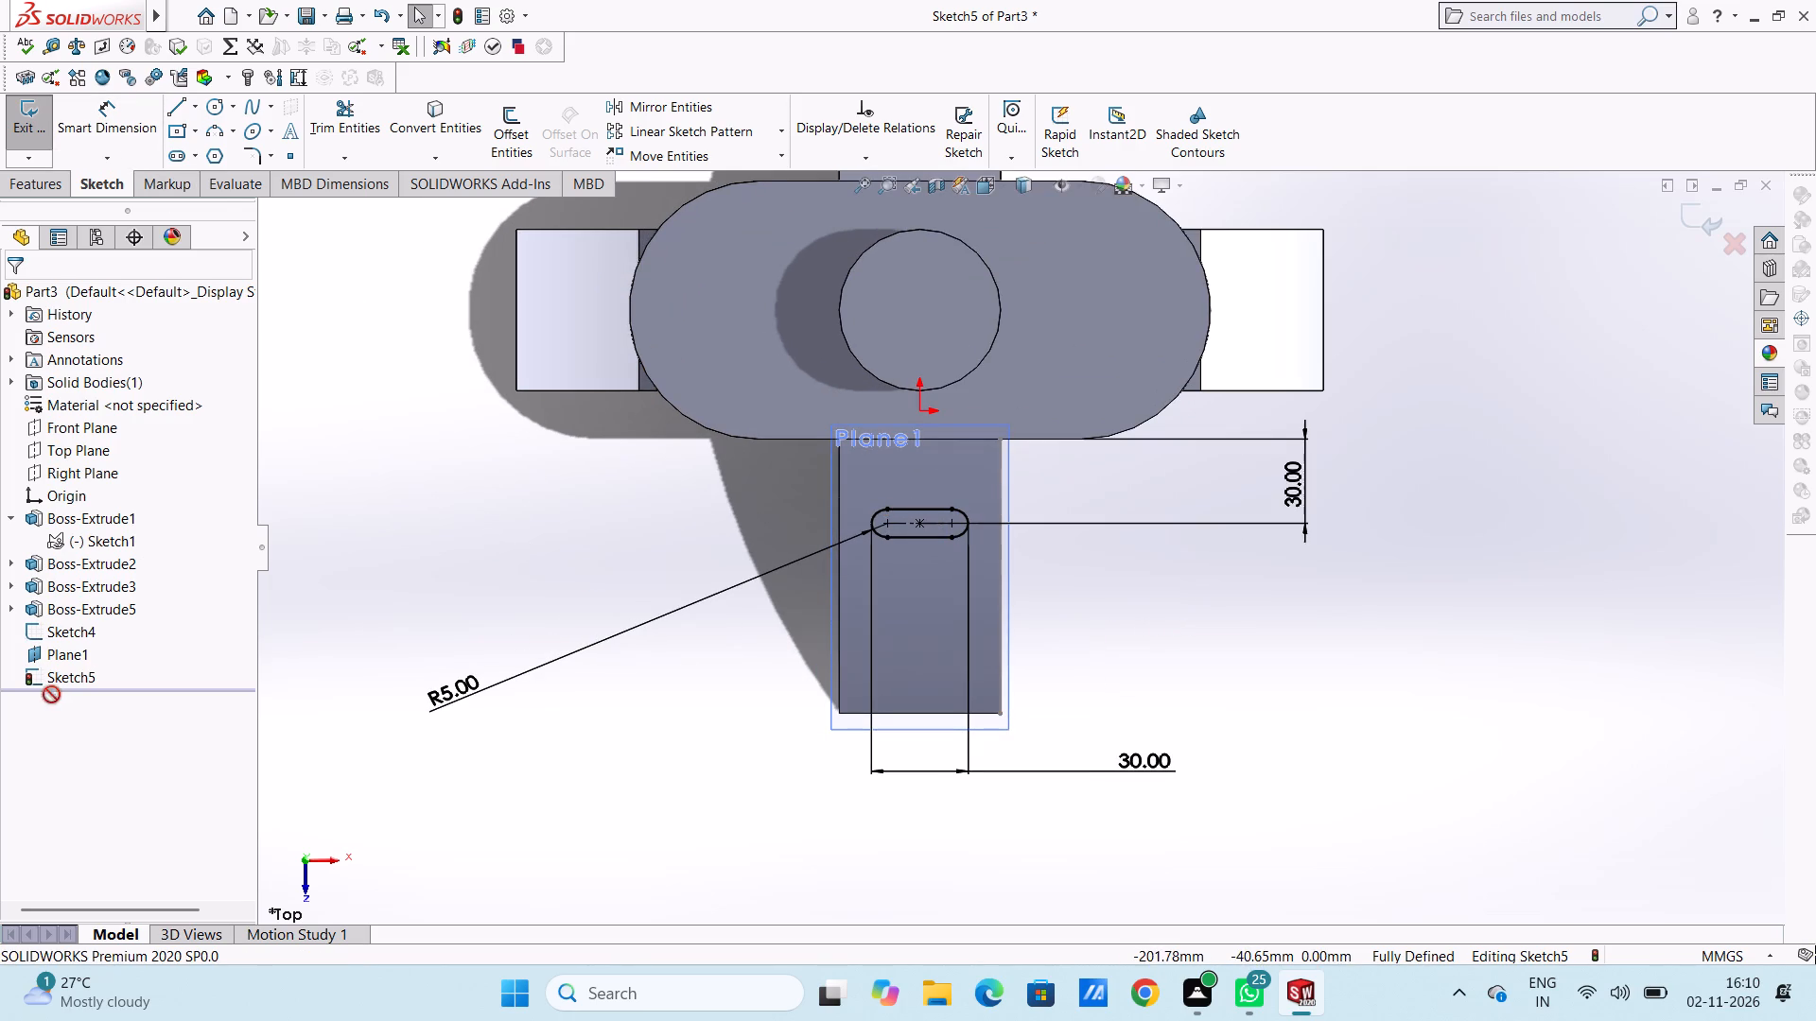
left_click(935, 507)
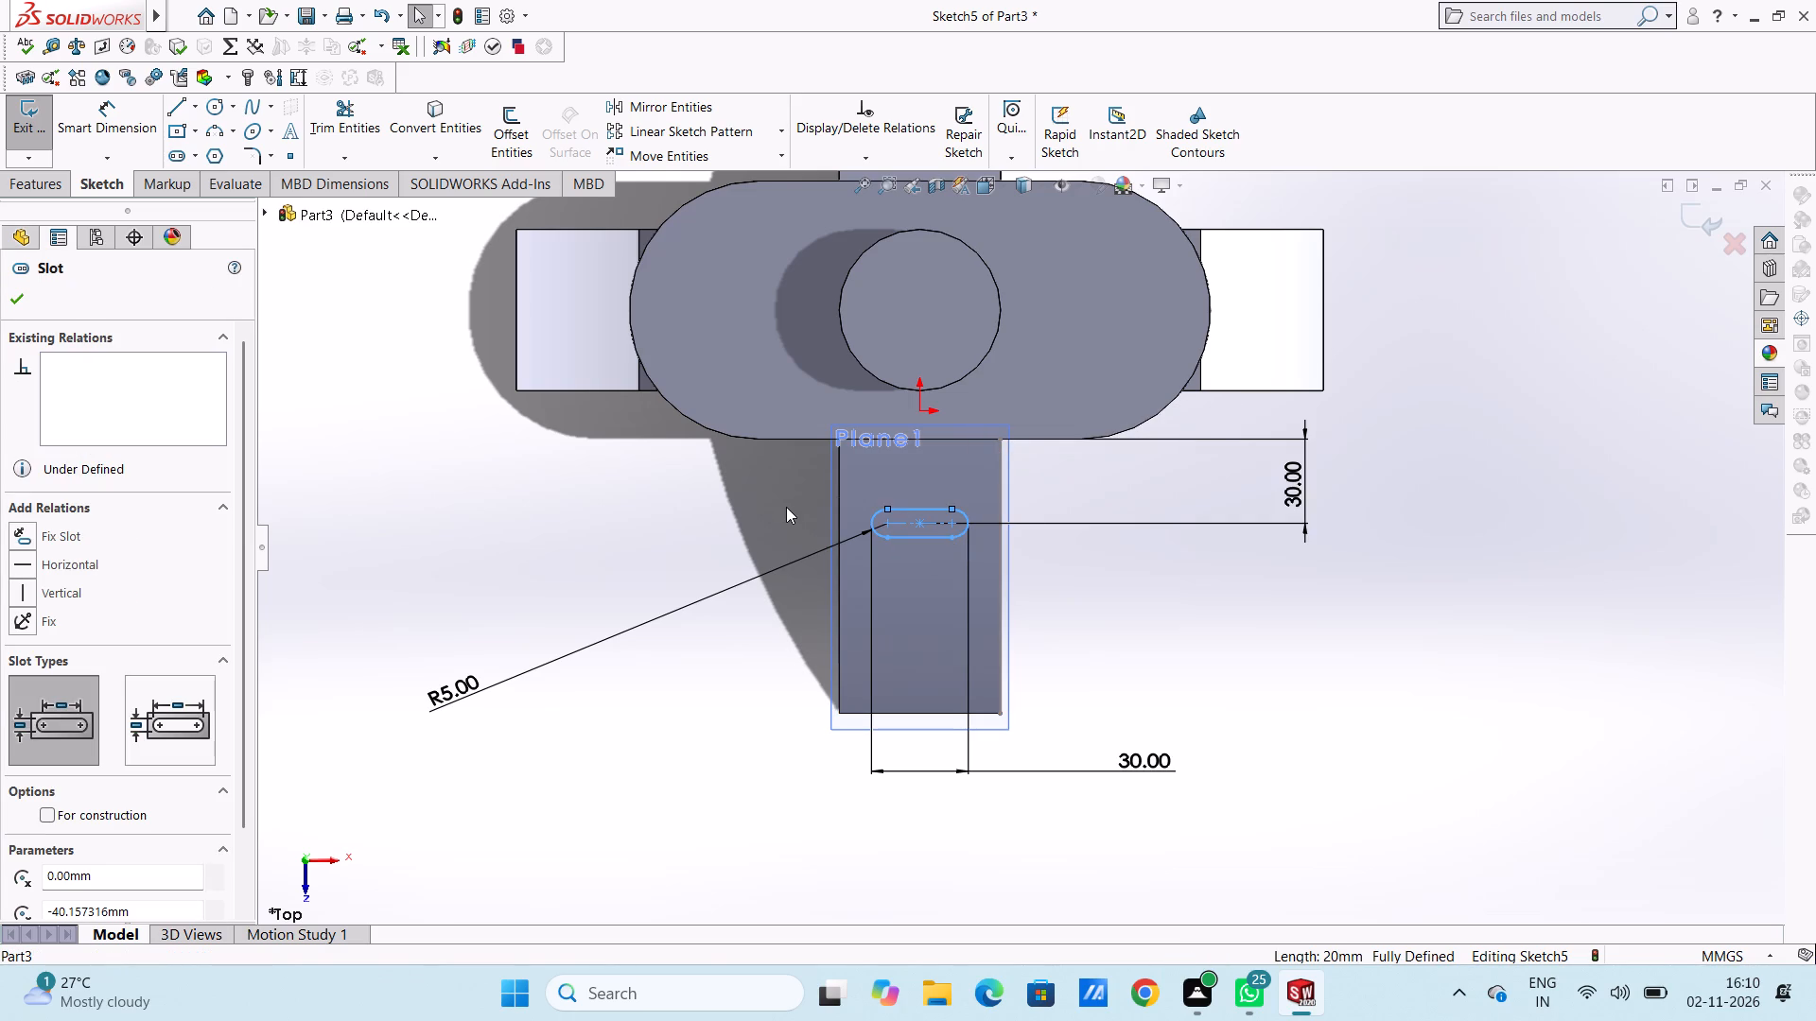
left_click(754, 125)
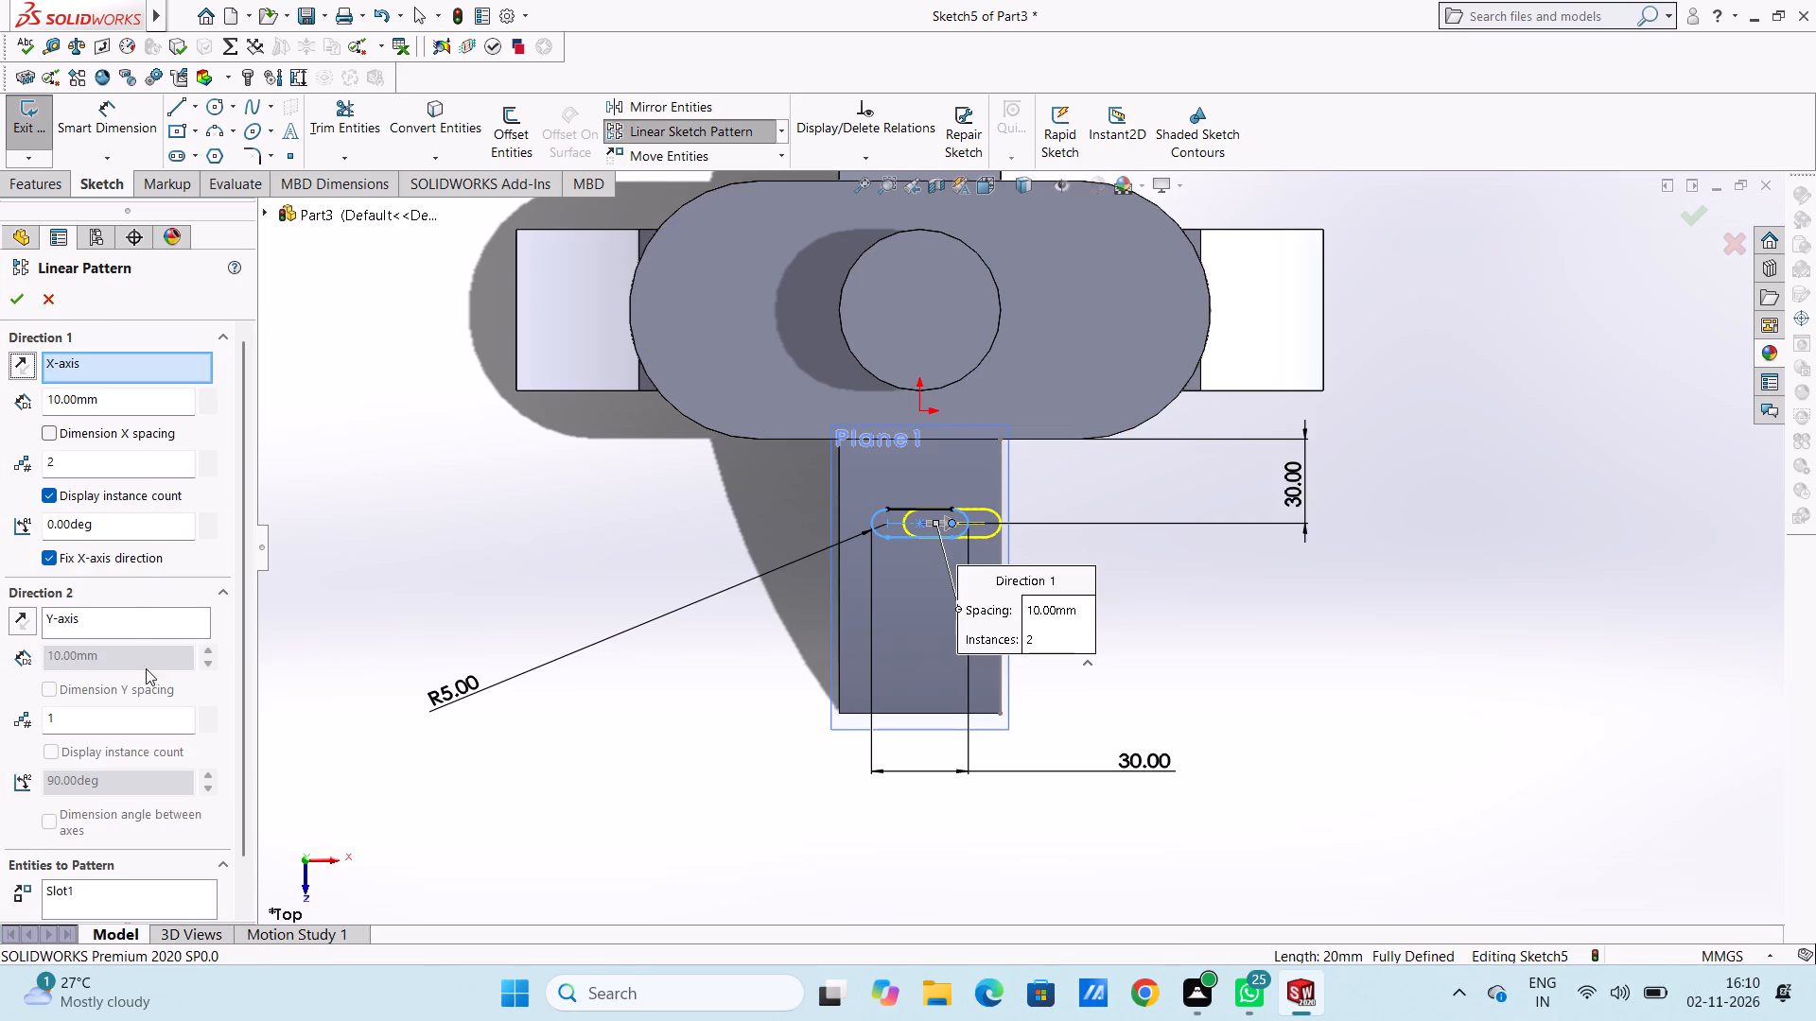
left_click(110, 455)
left_click(112, 460)
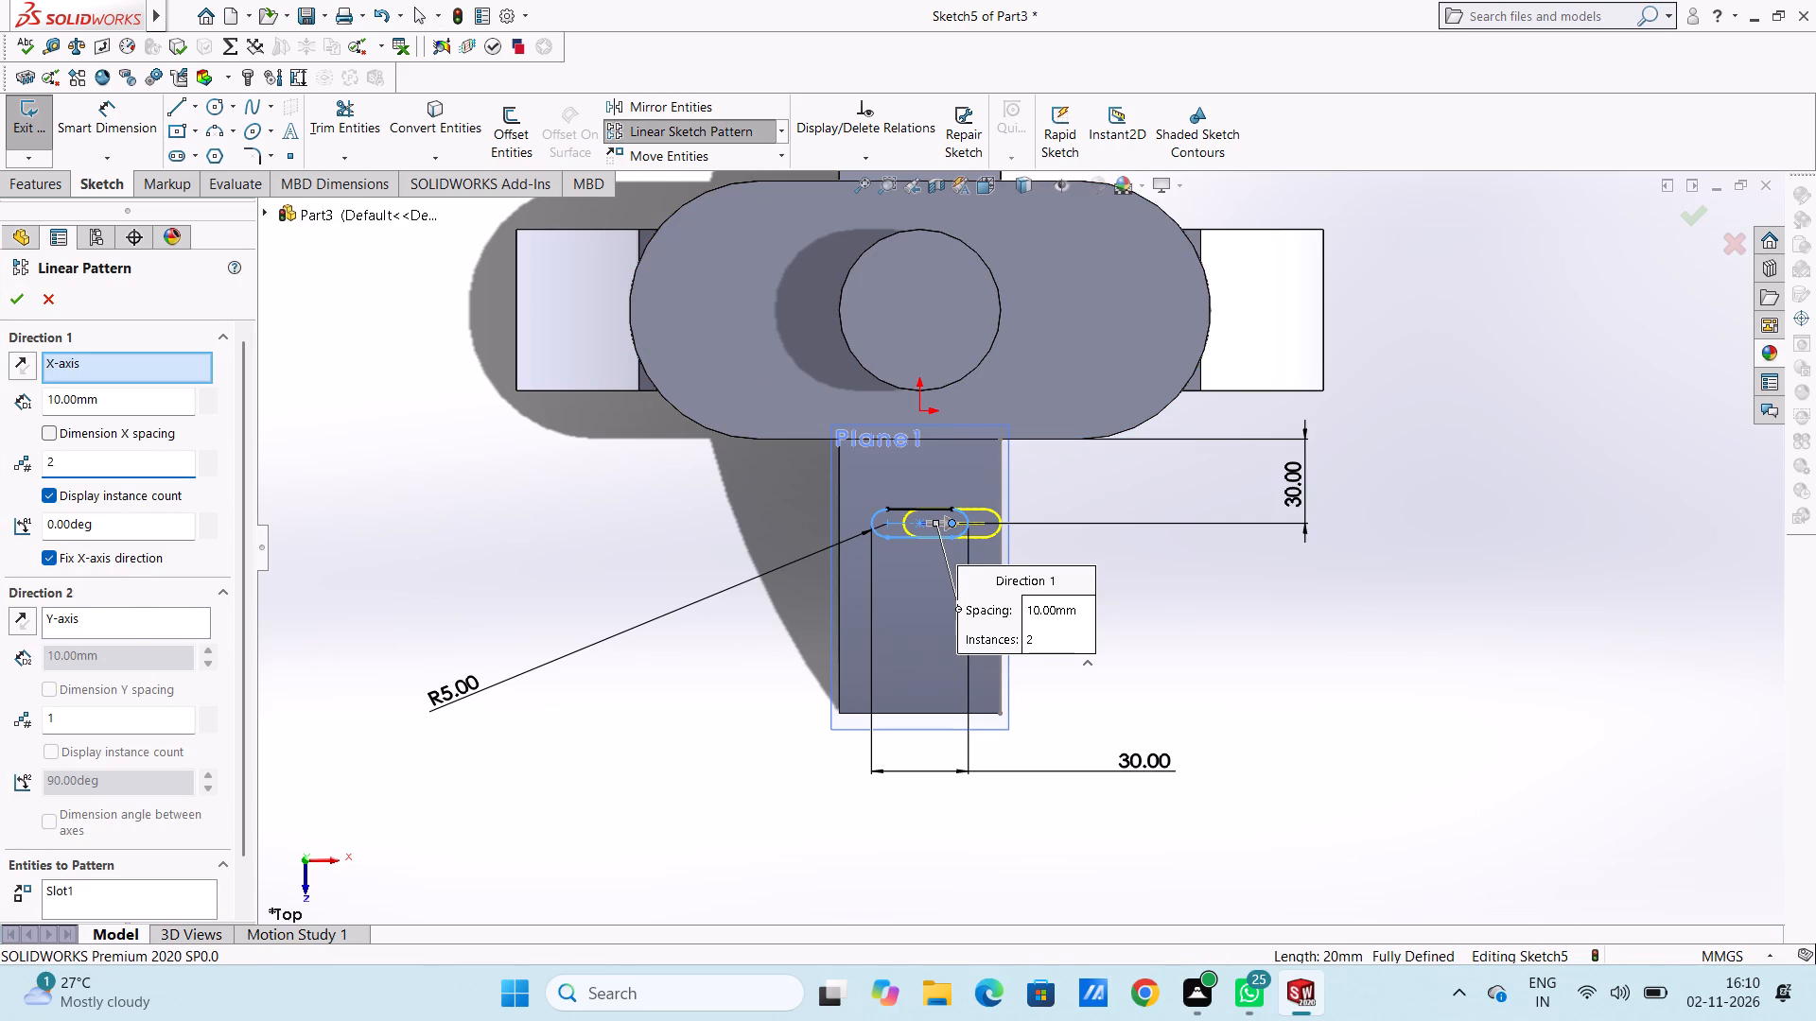
double_click(112, 460)
key("1")
key("Return")
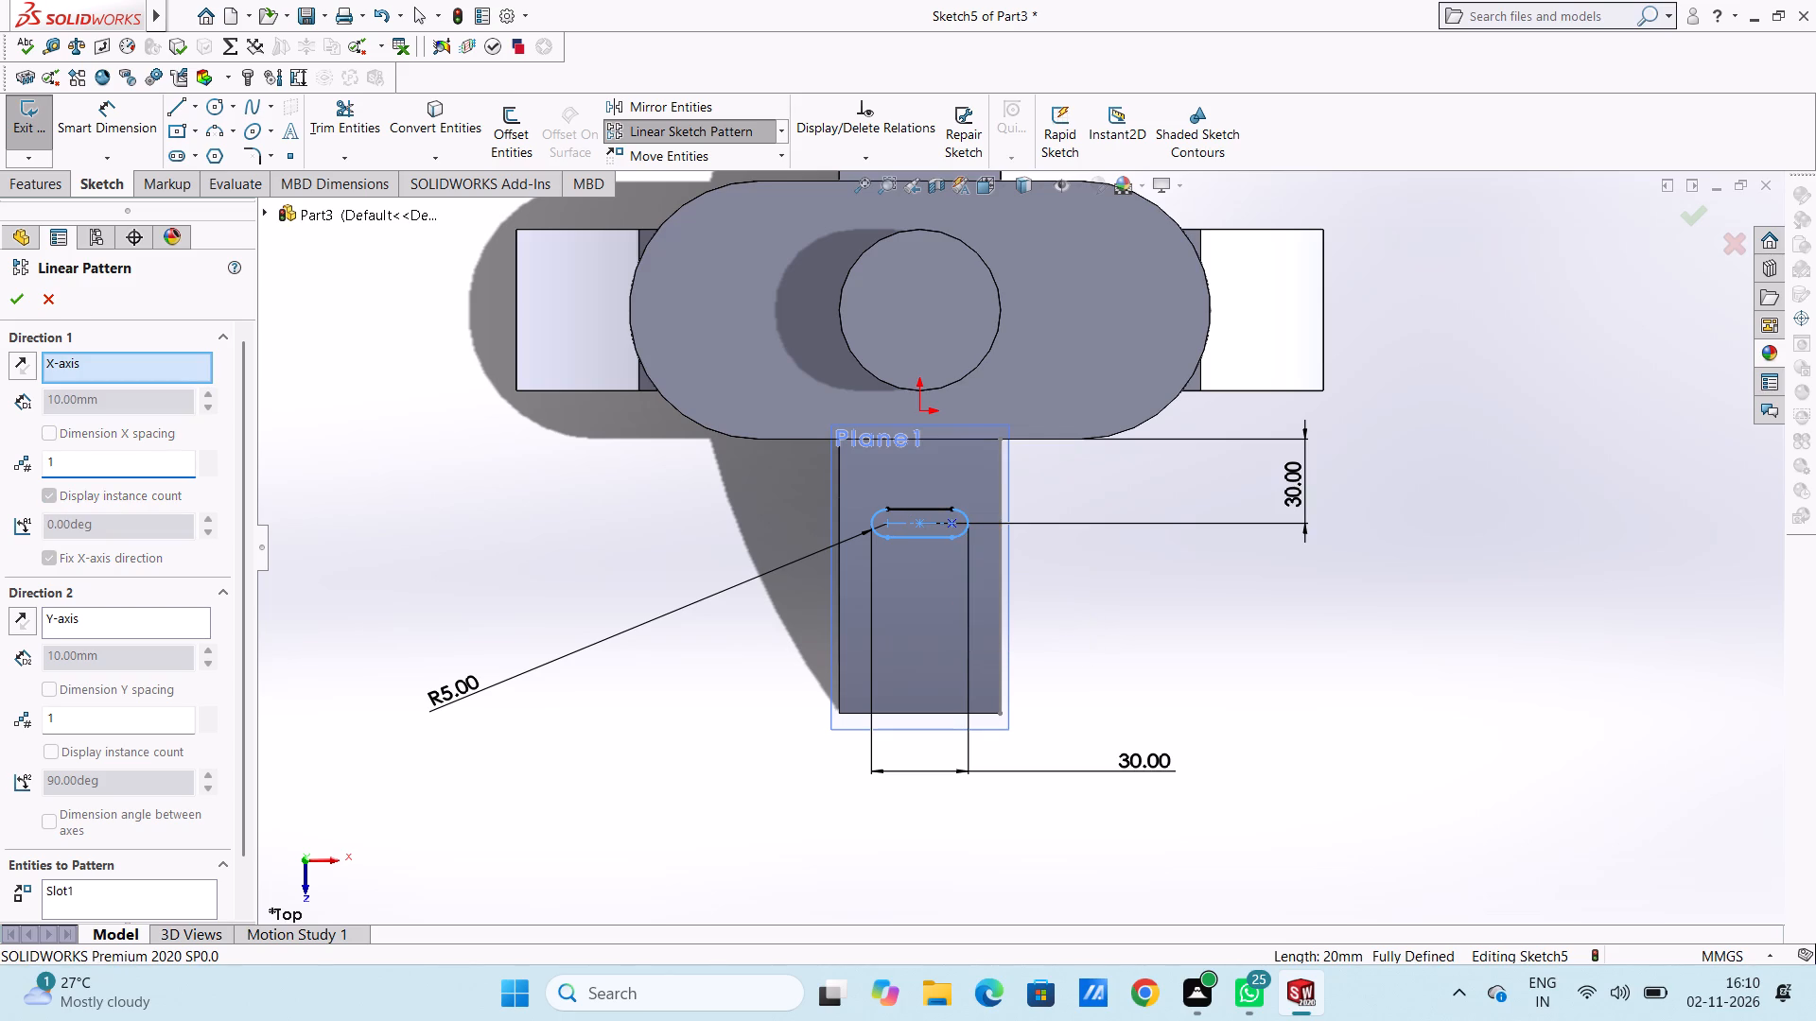
double_click(94, 721)
key("3")
key("Return")
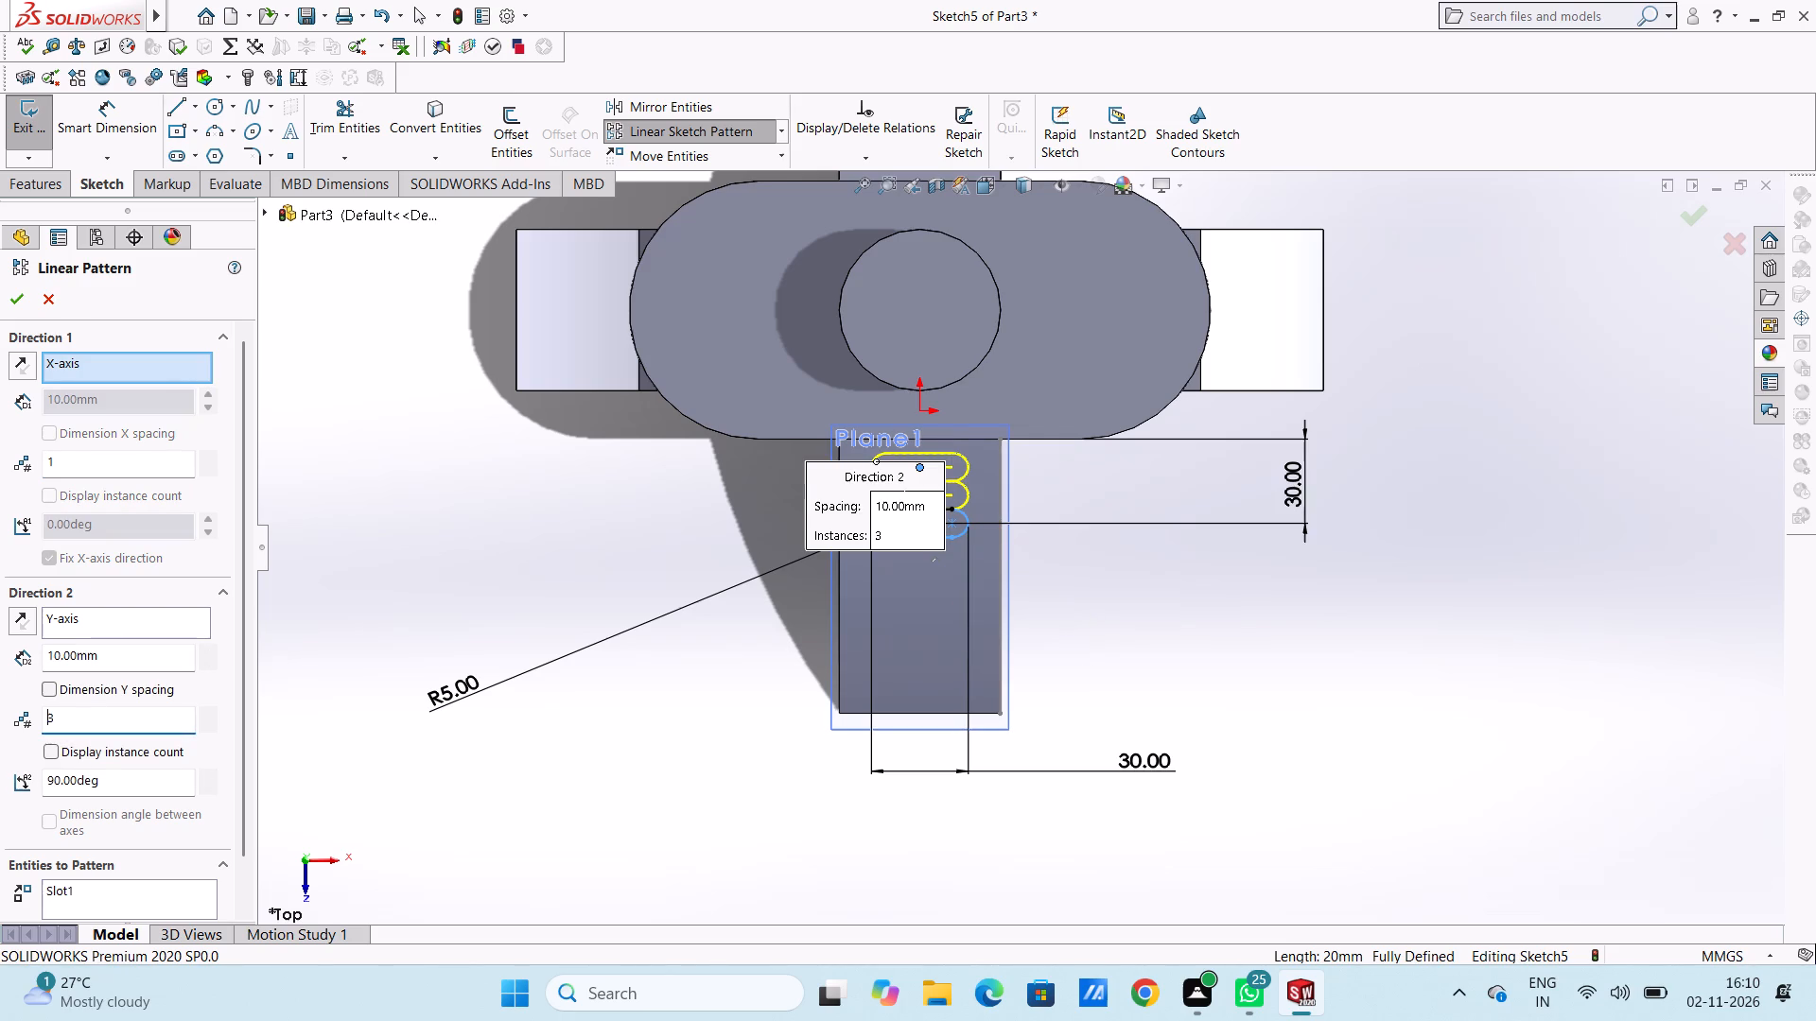
Reverse the slot pattern's Y direction, set its spacing to 20 mm and apply the pattern.
left_click(21, 619)
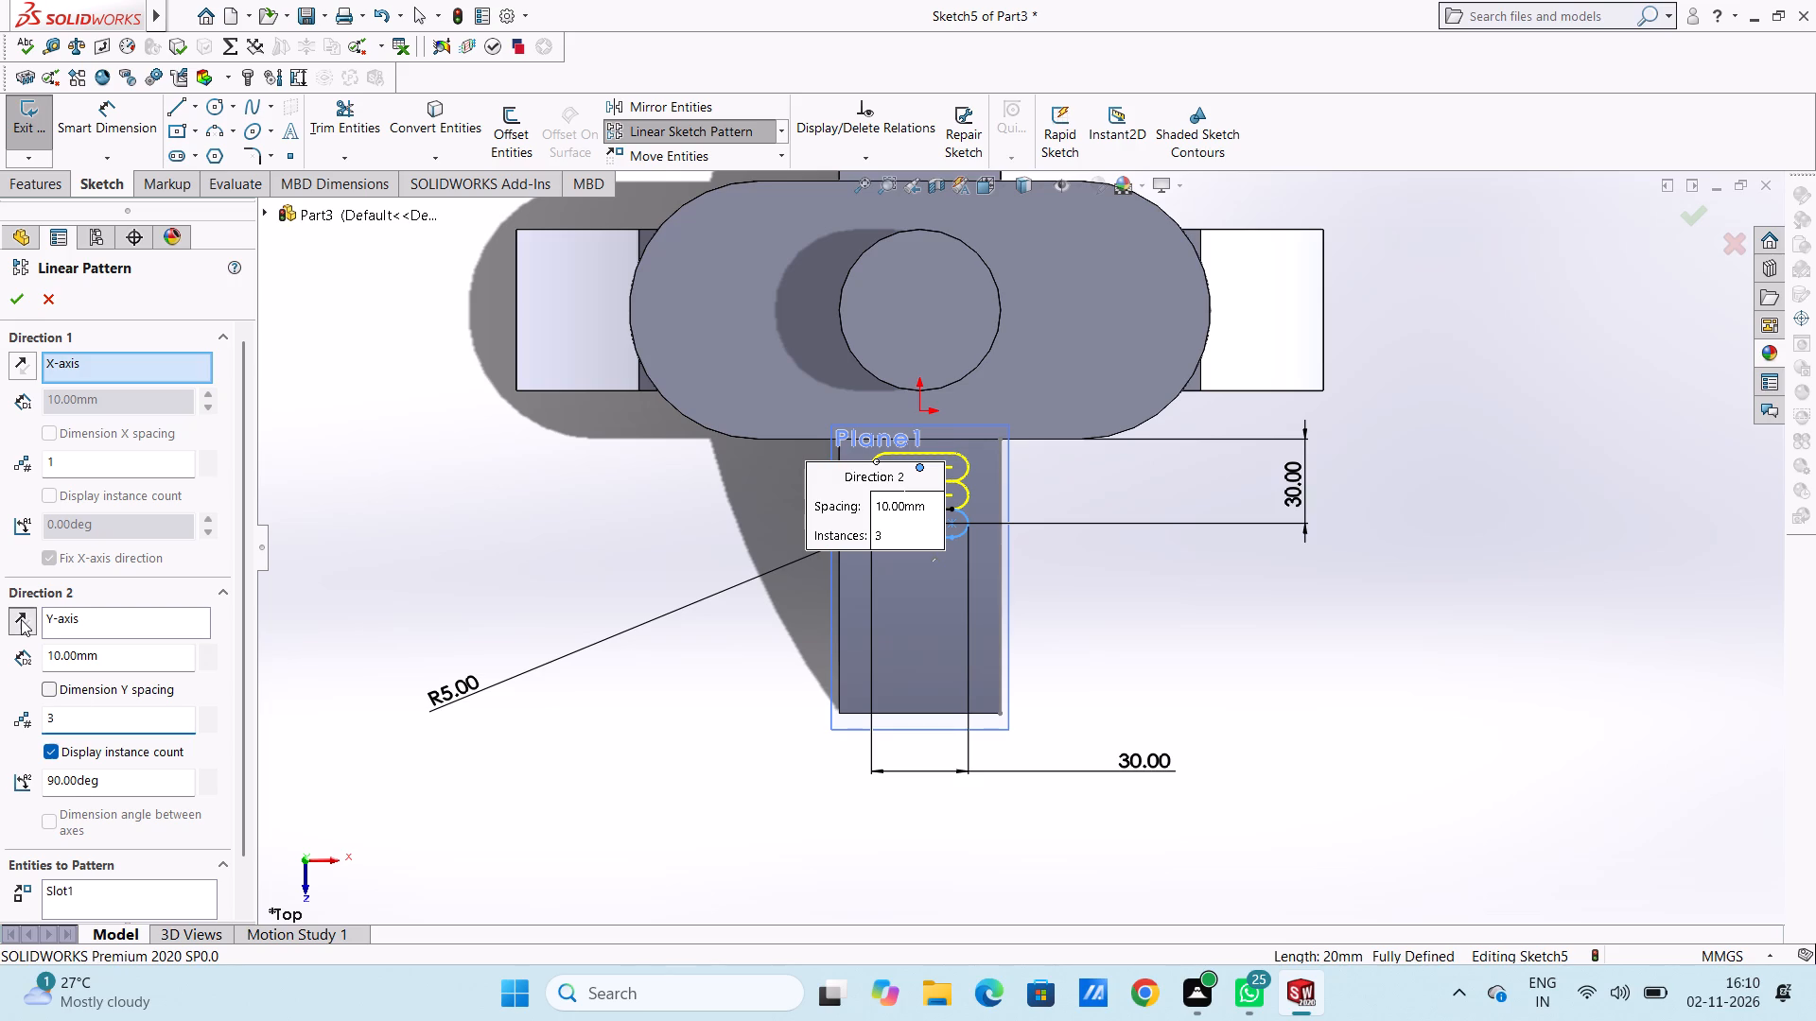
double_click(121, 655)
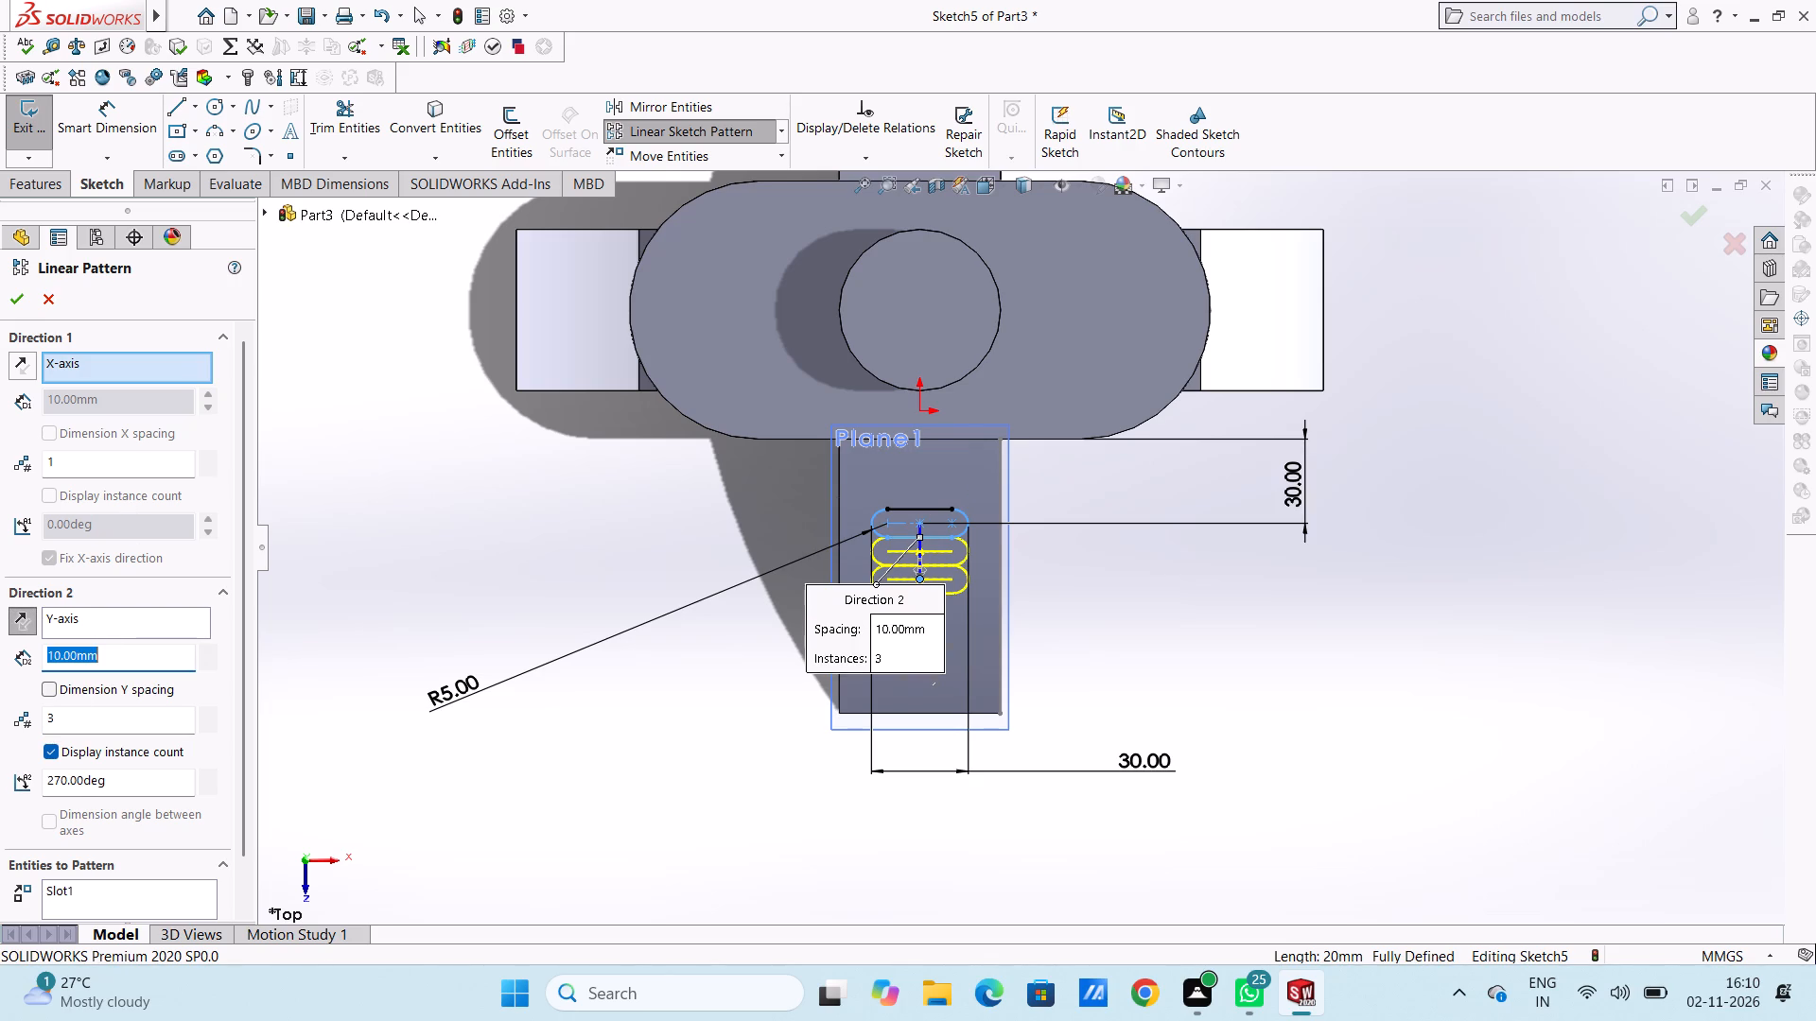
type("20")
key("Return")
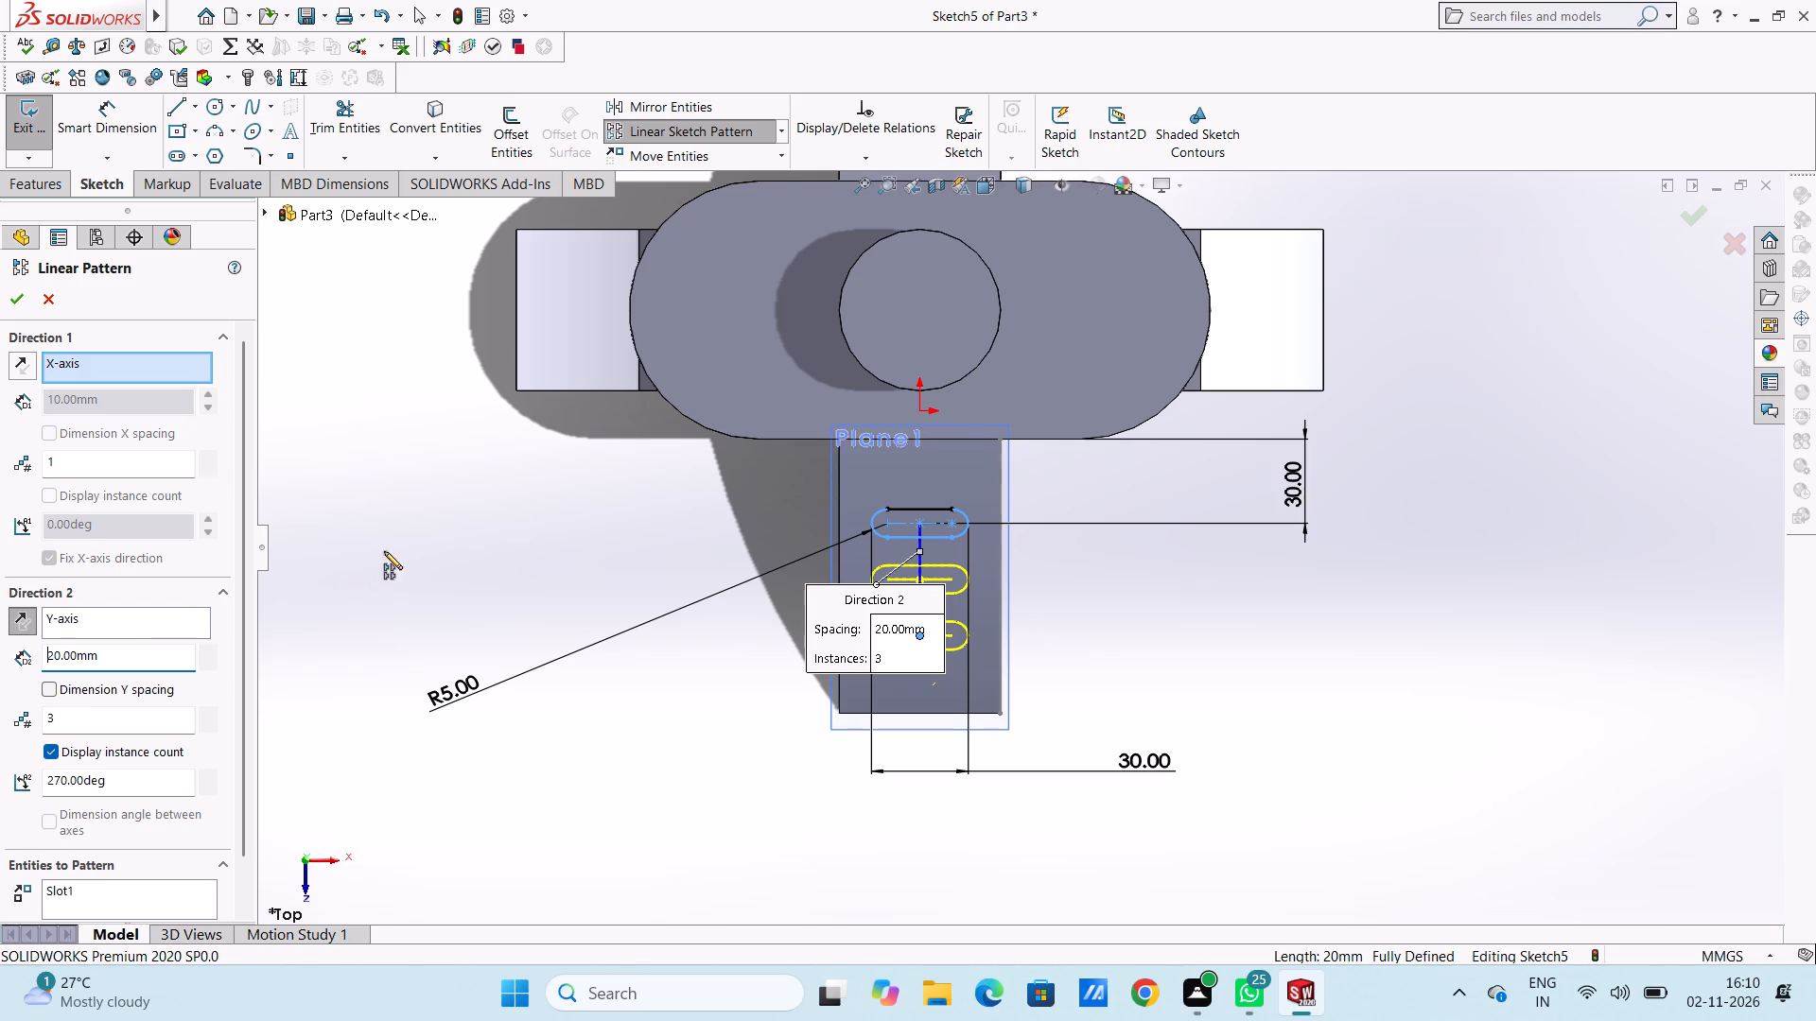
middle_click_drag(624, 709, 615, 698)
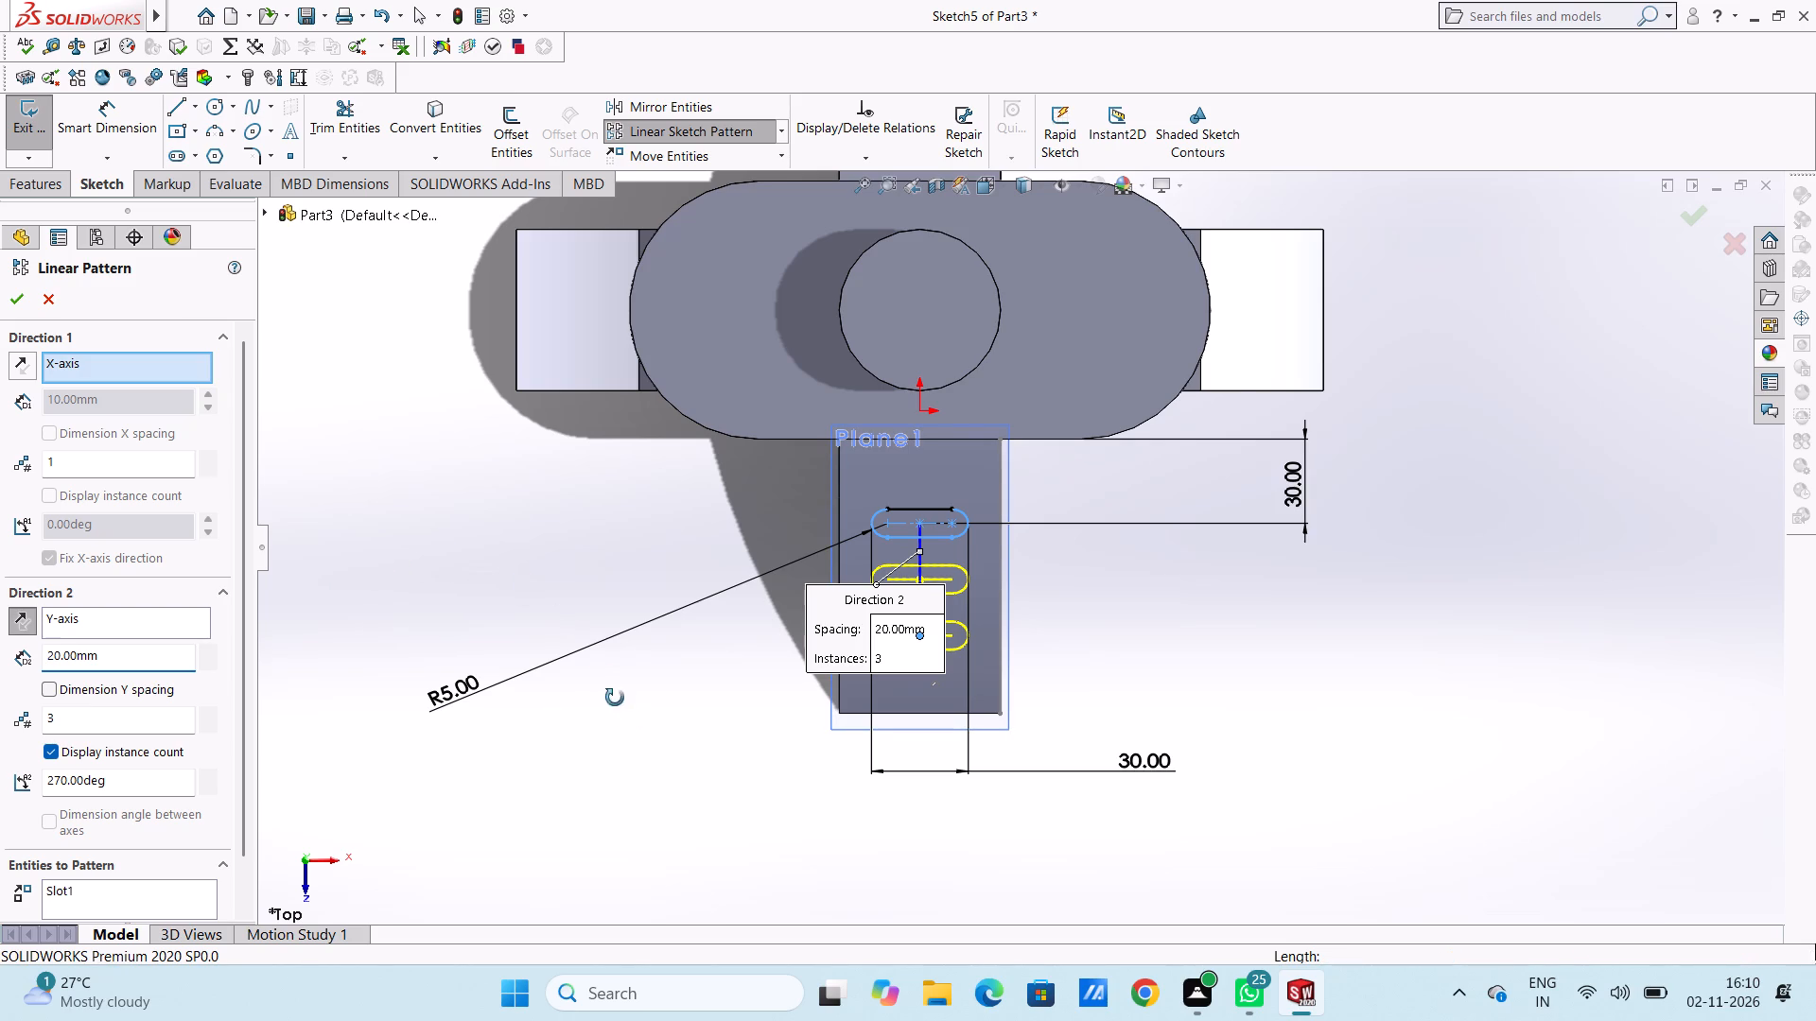
middle_click_drag(615, 698, 612, 541)
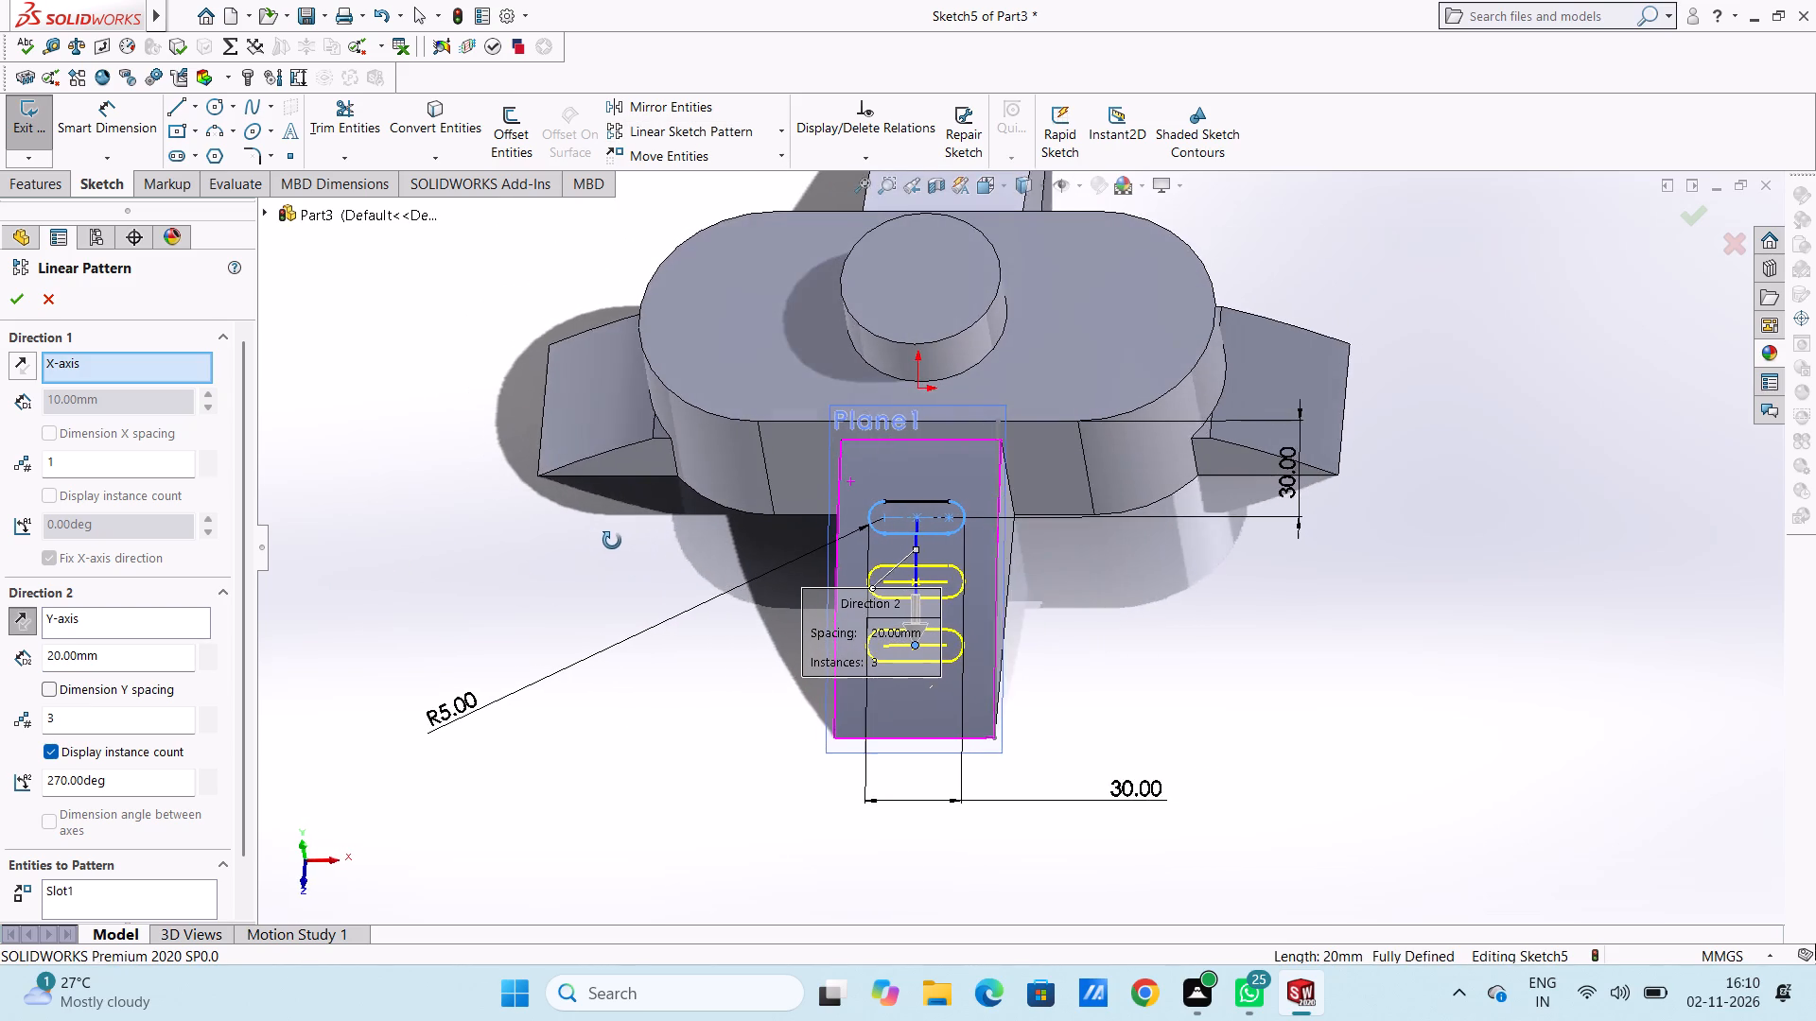
middle_click_drag(612, 541, 616, 586)
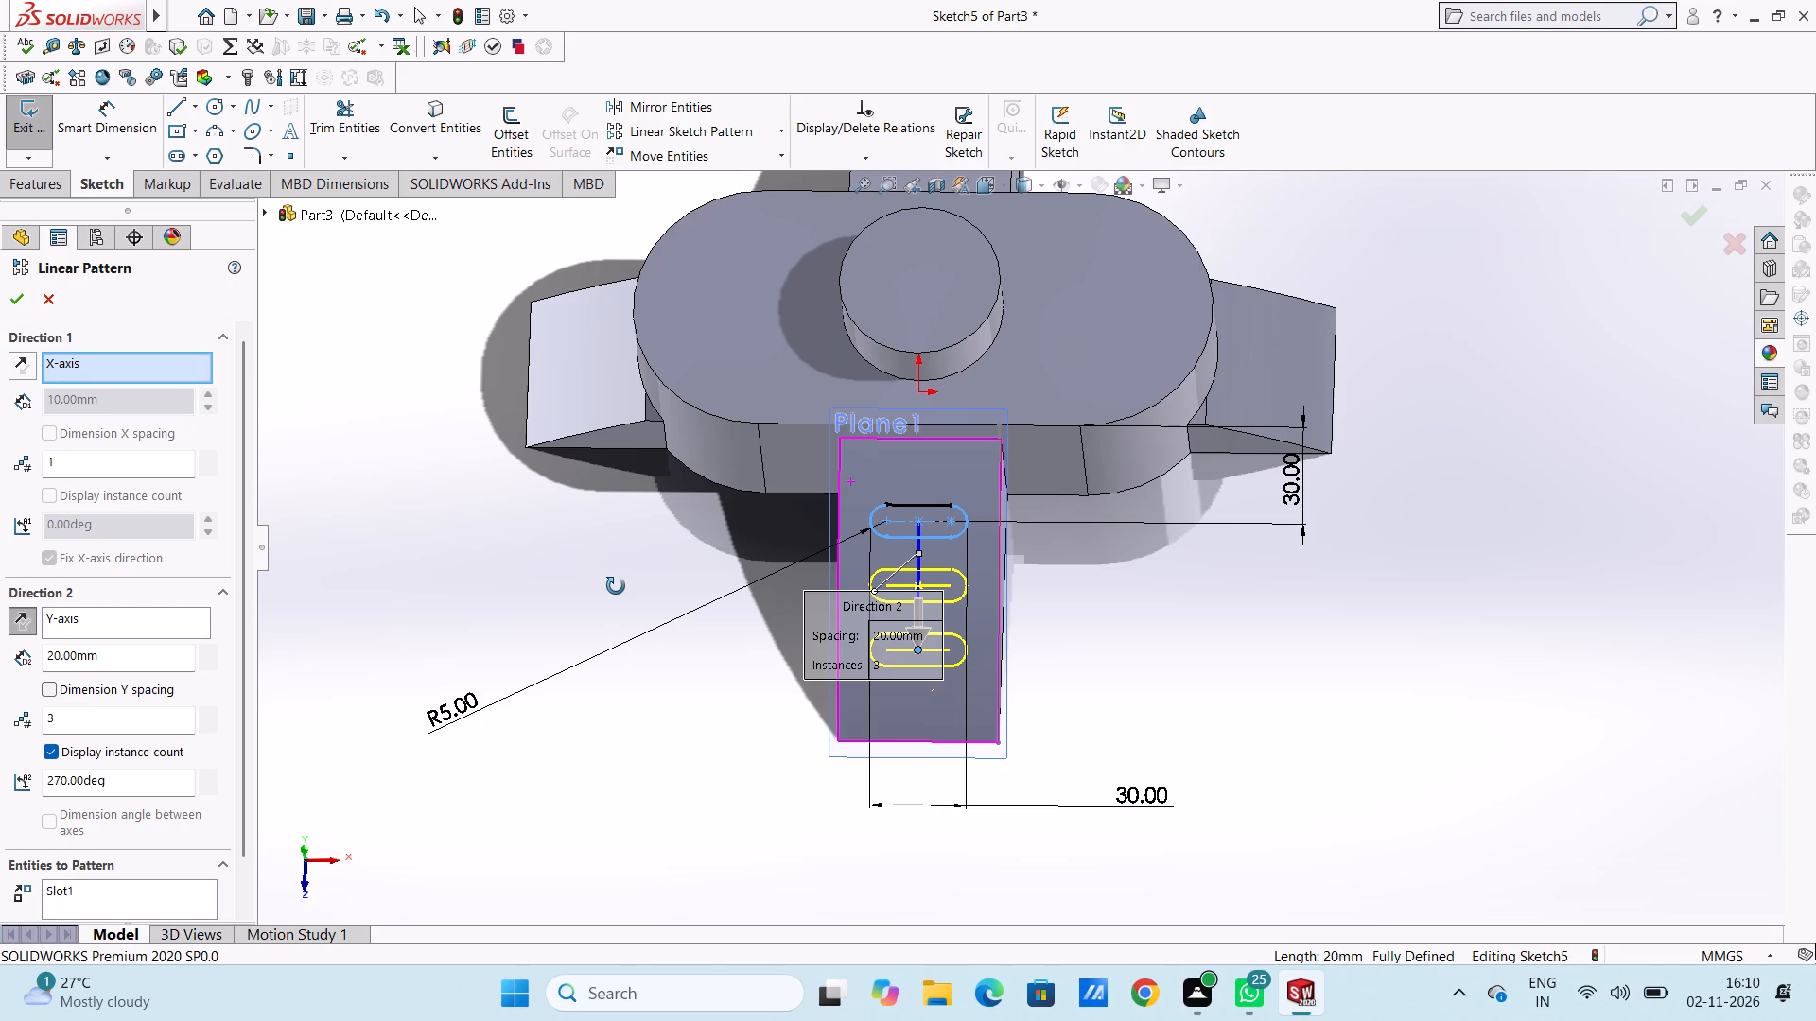
middle_click_drag(616, 586, 620, 597)
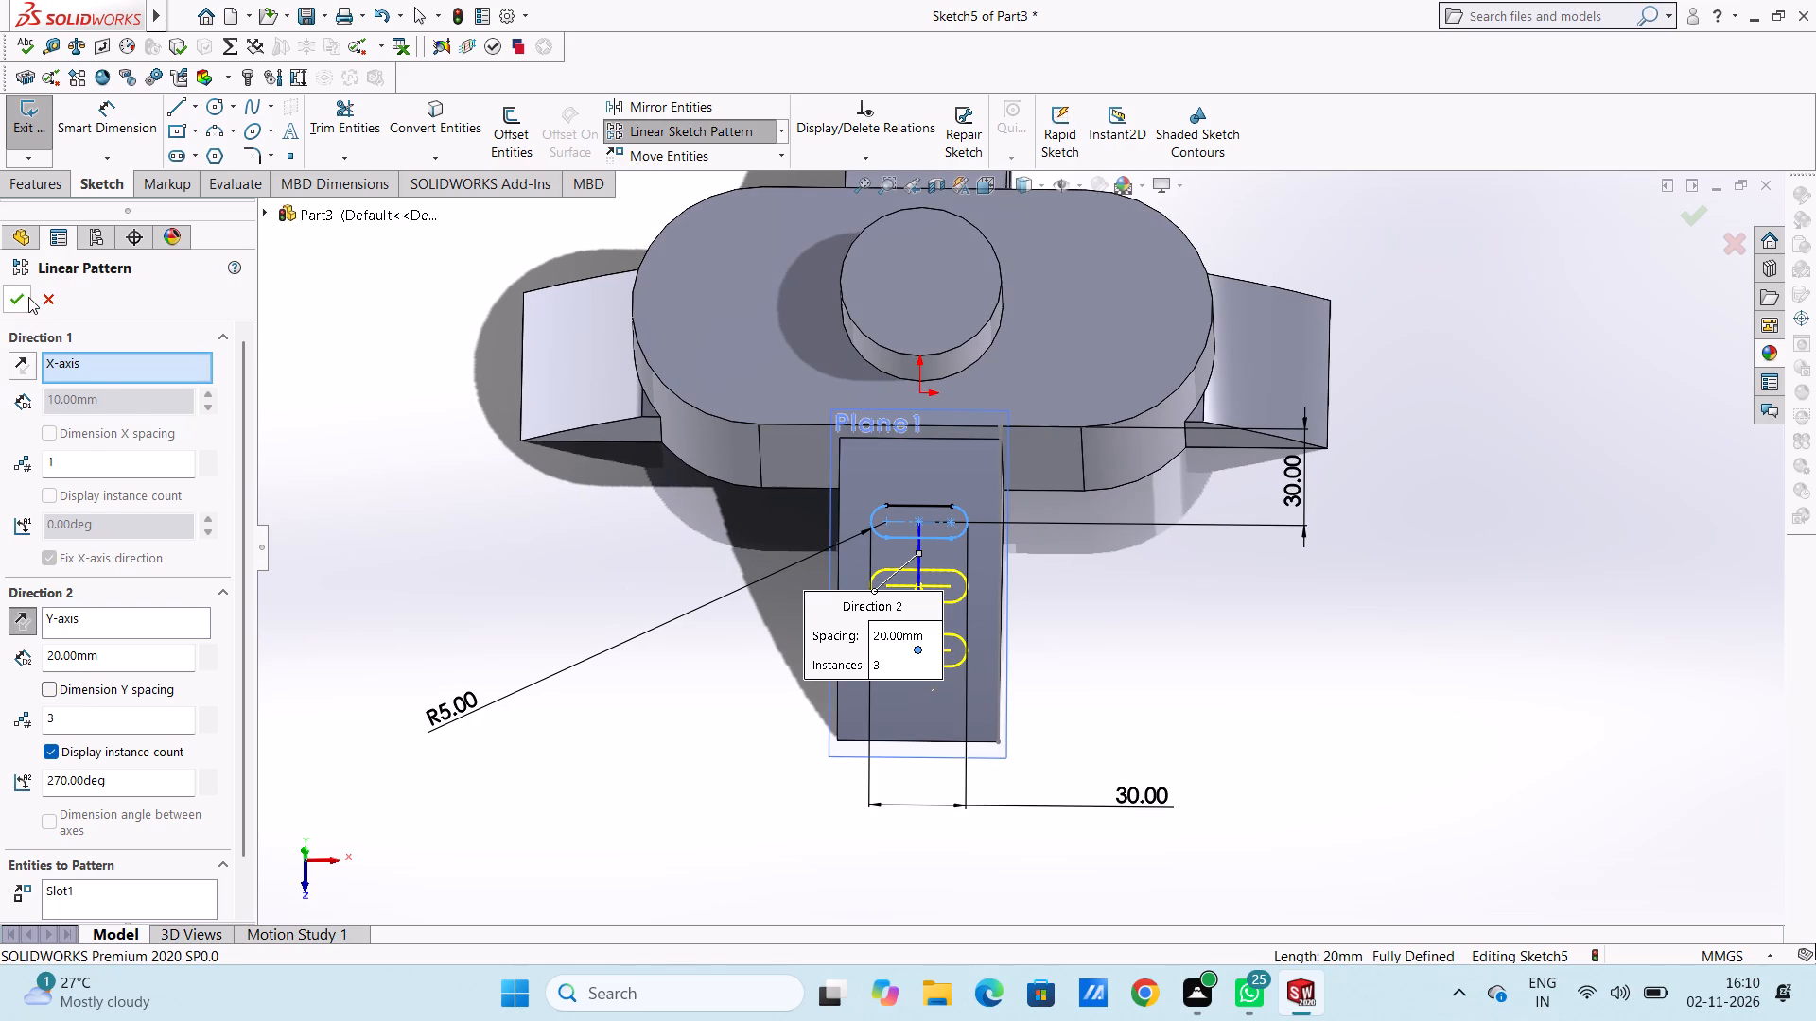
left_click(26, 296)
left_click(517, 513)
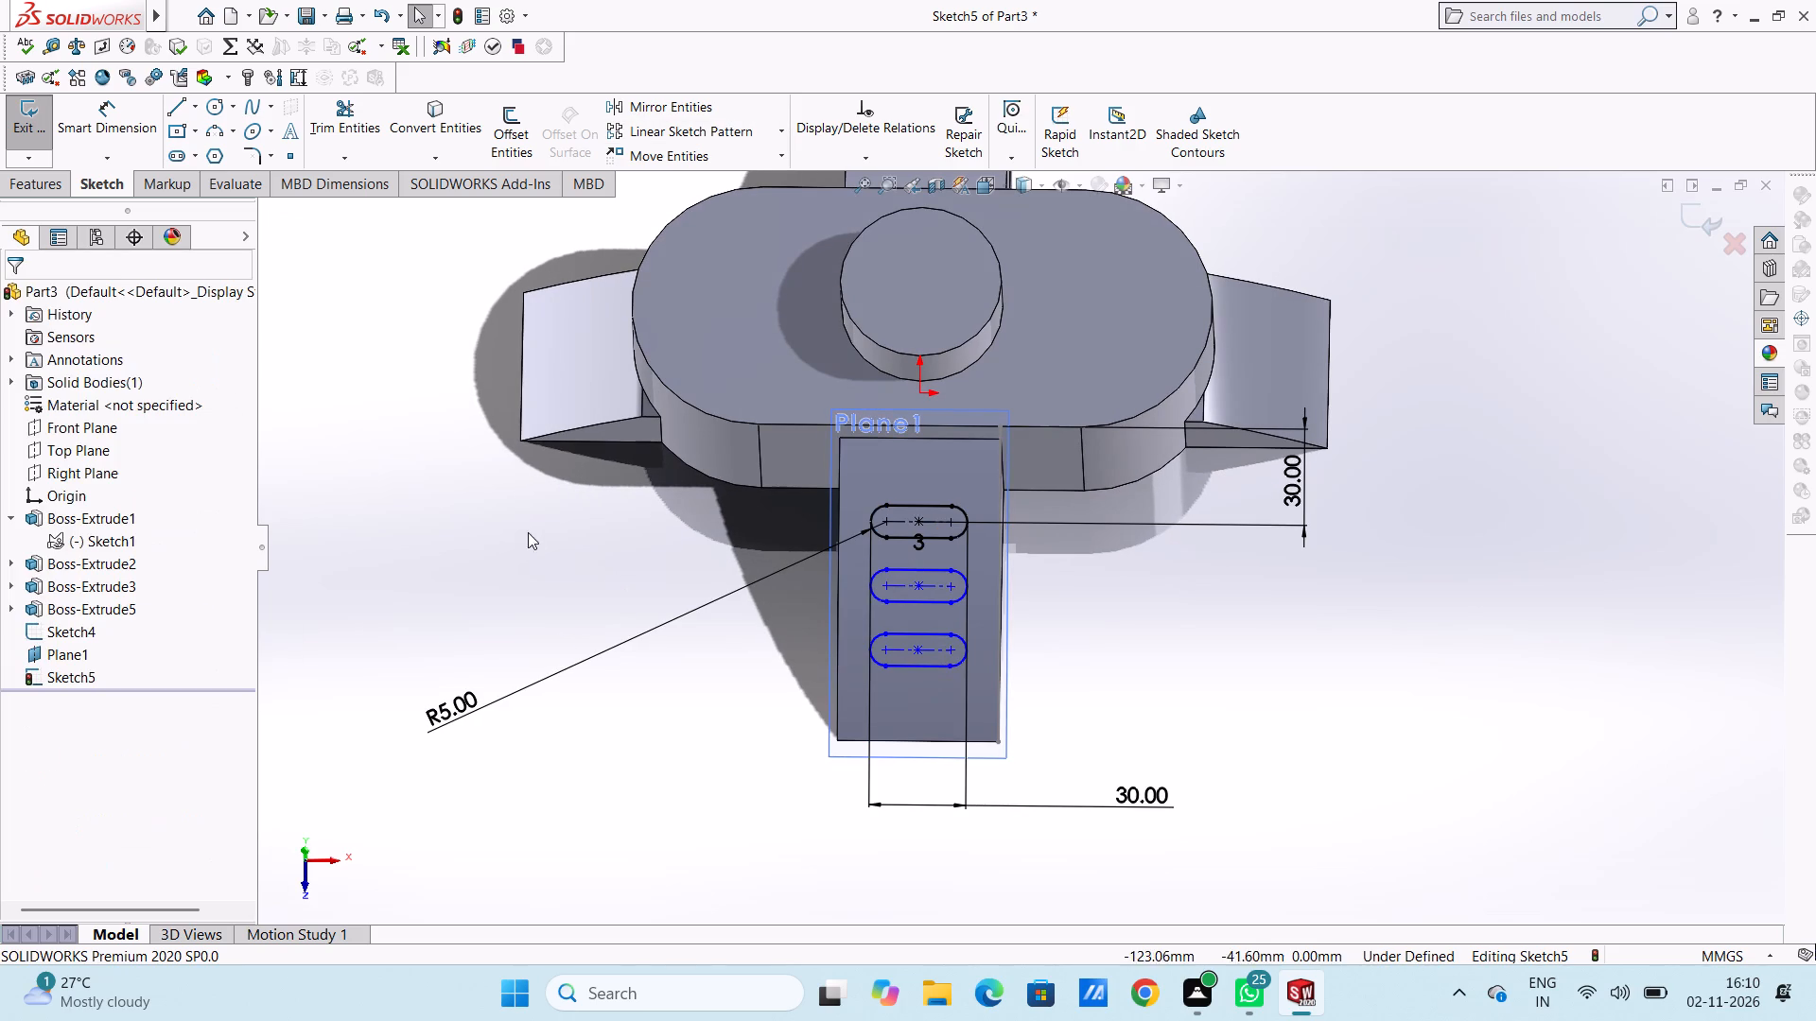
Dimension the distance between the centres of the first and second slots in the pattern.
scroll(550, 566, "up", 1)
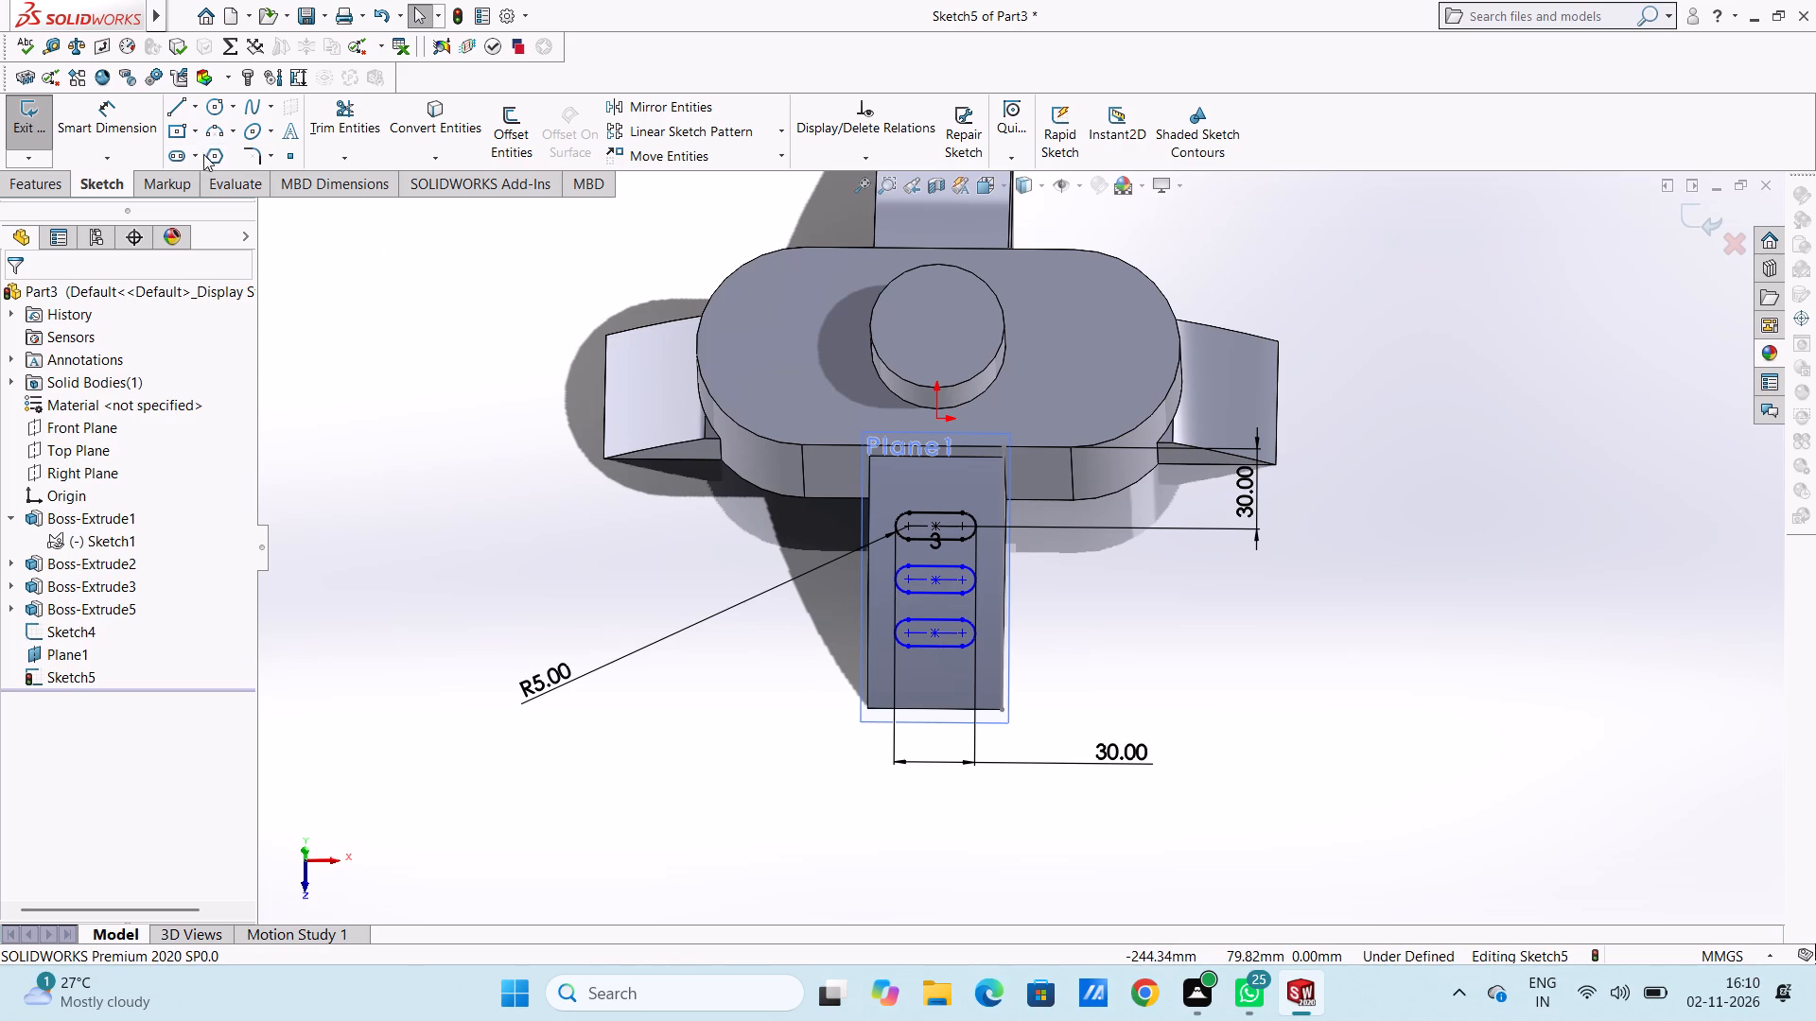
left_click(115, 120)
scroll(960, 619, "down", 4)
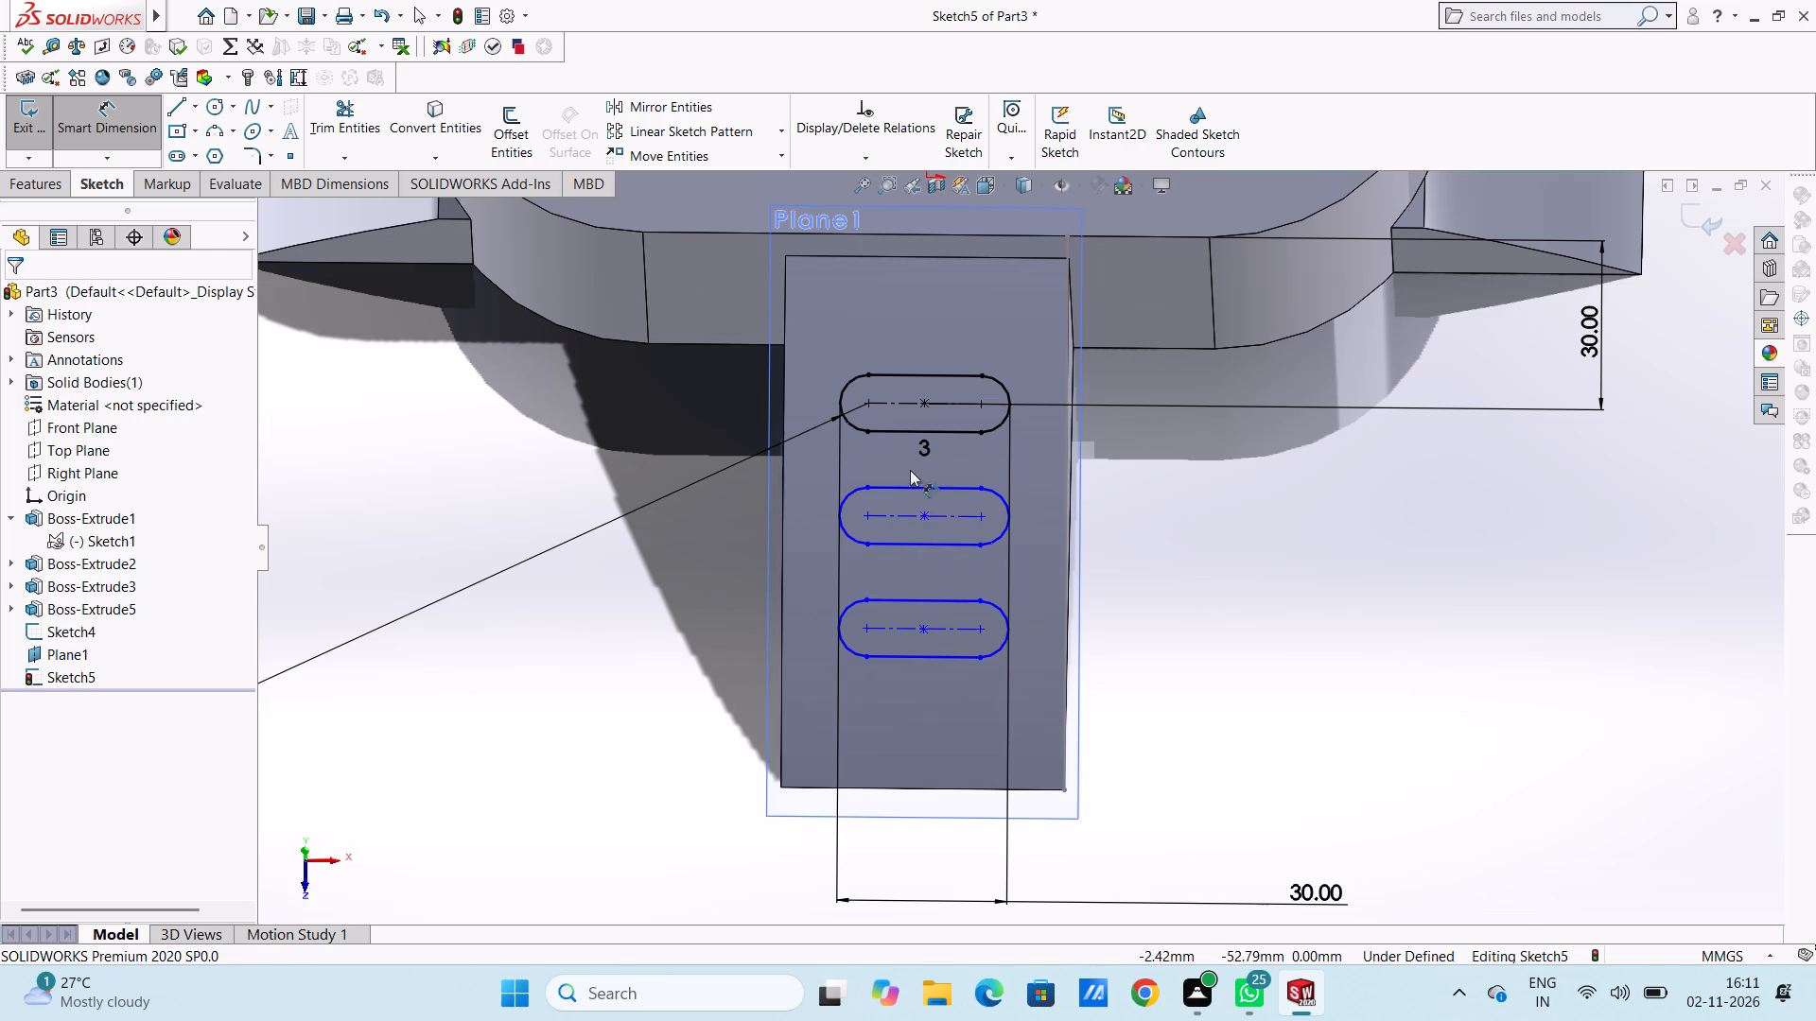
left_click(920, 405)
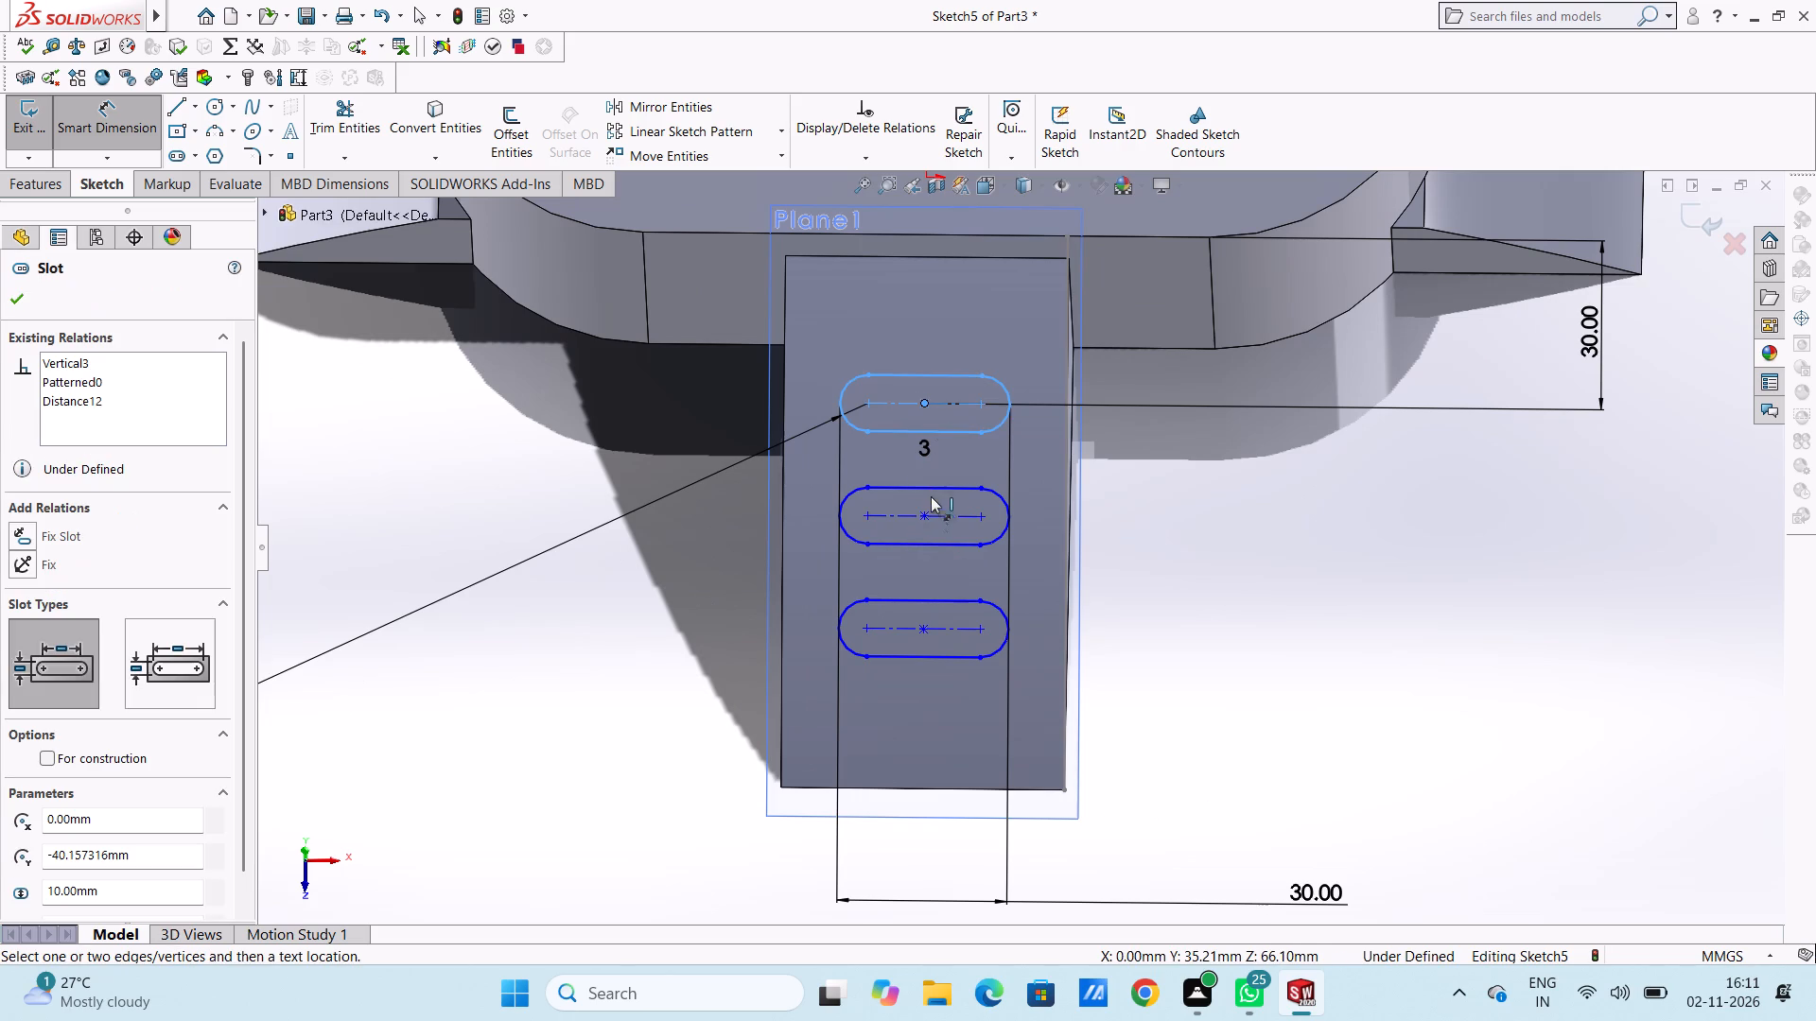
left_click(923, 514)
left_click(1199, 472)
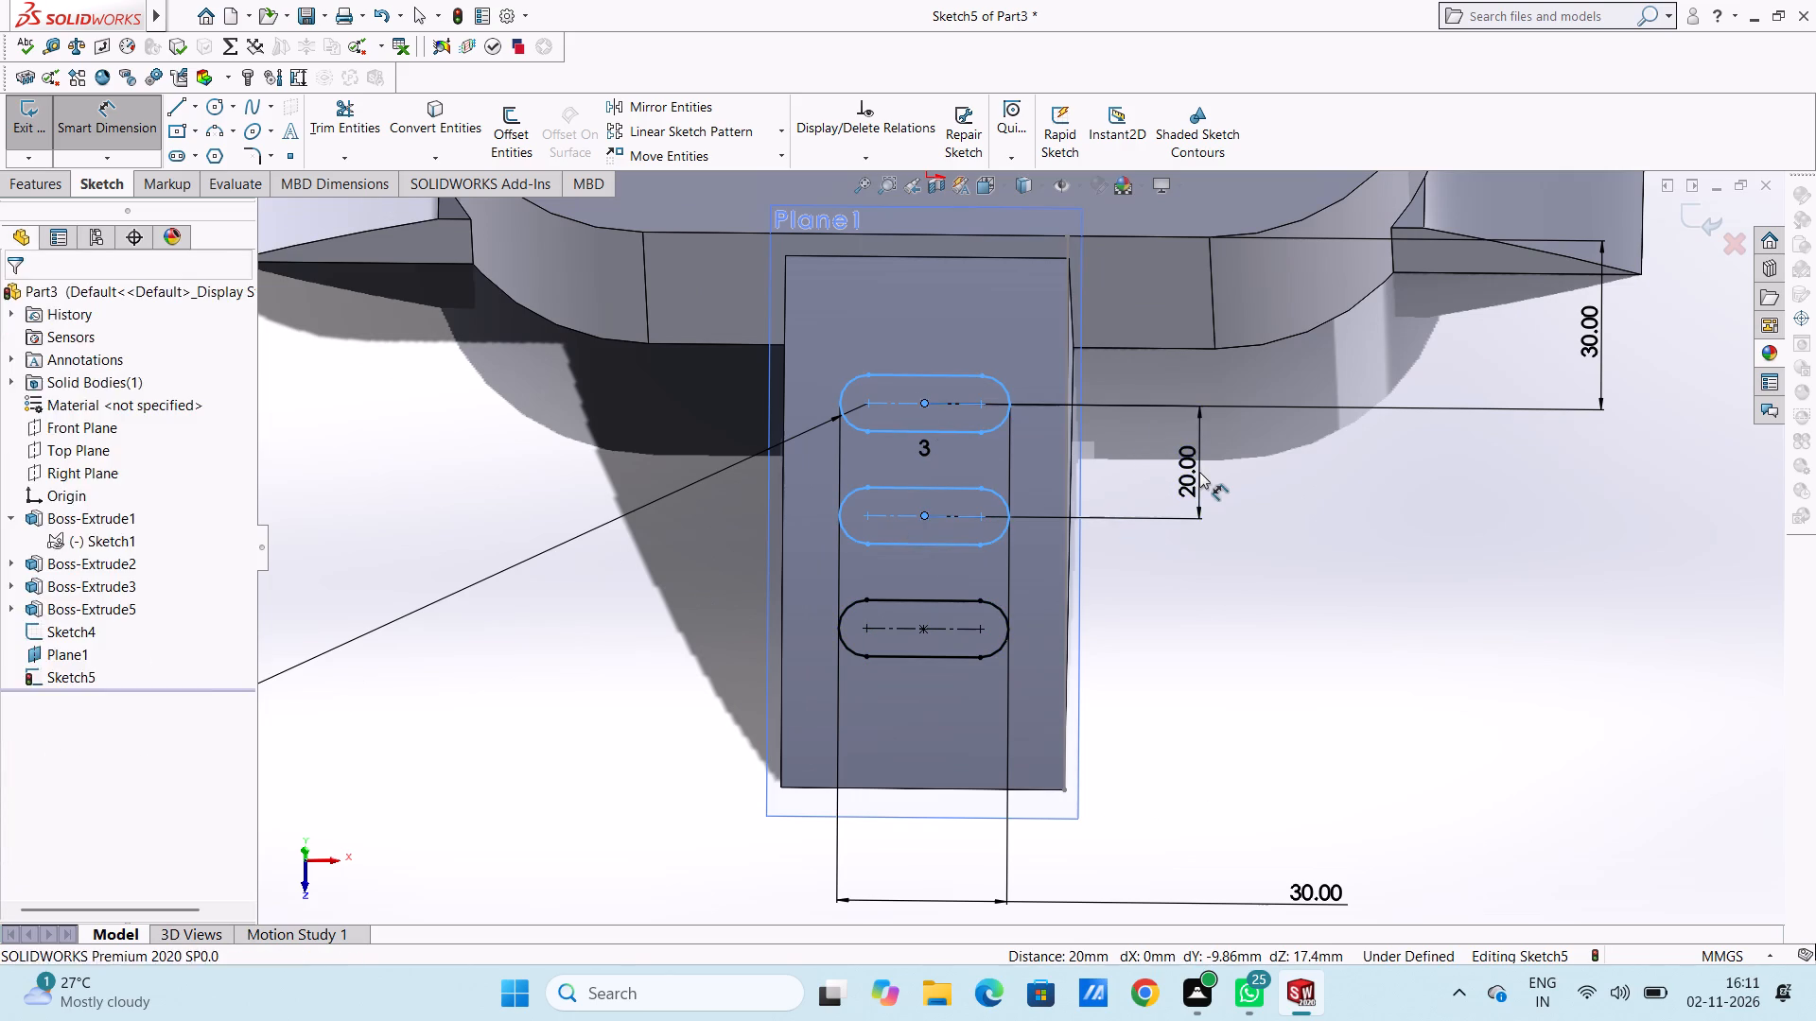
left_click(1111, 444)
left_click(1132, 388)
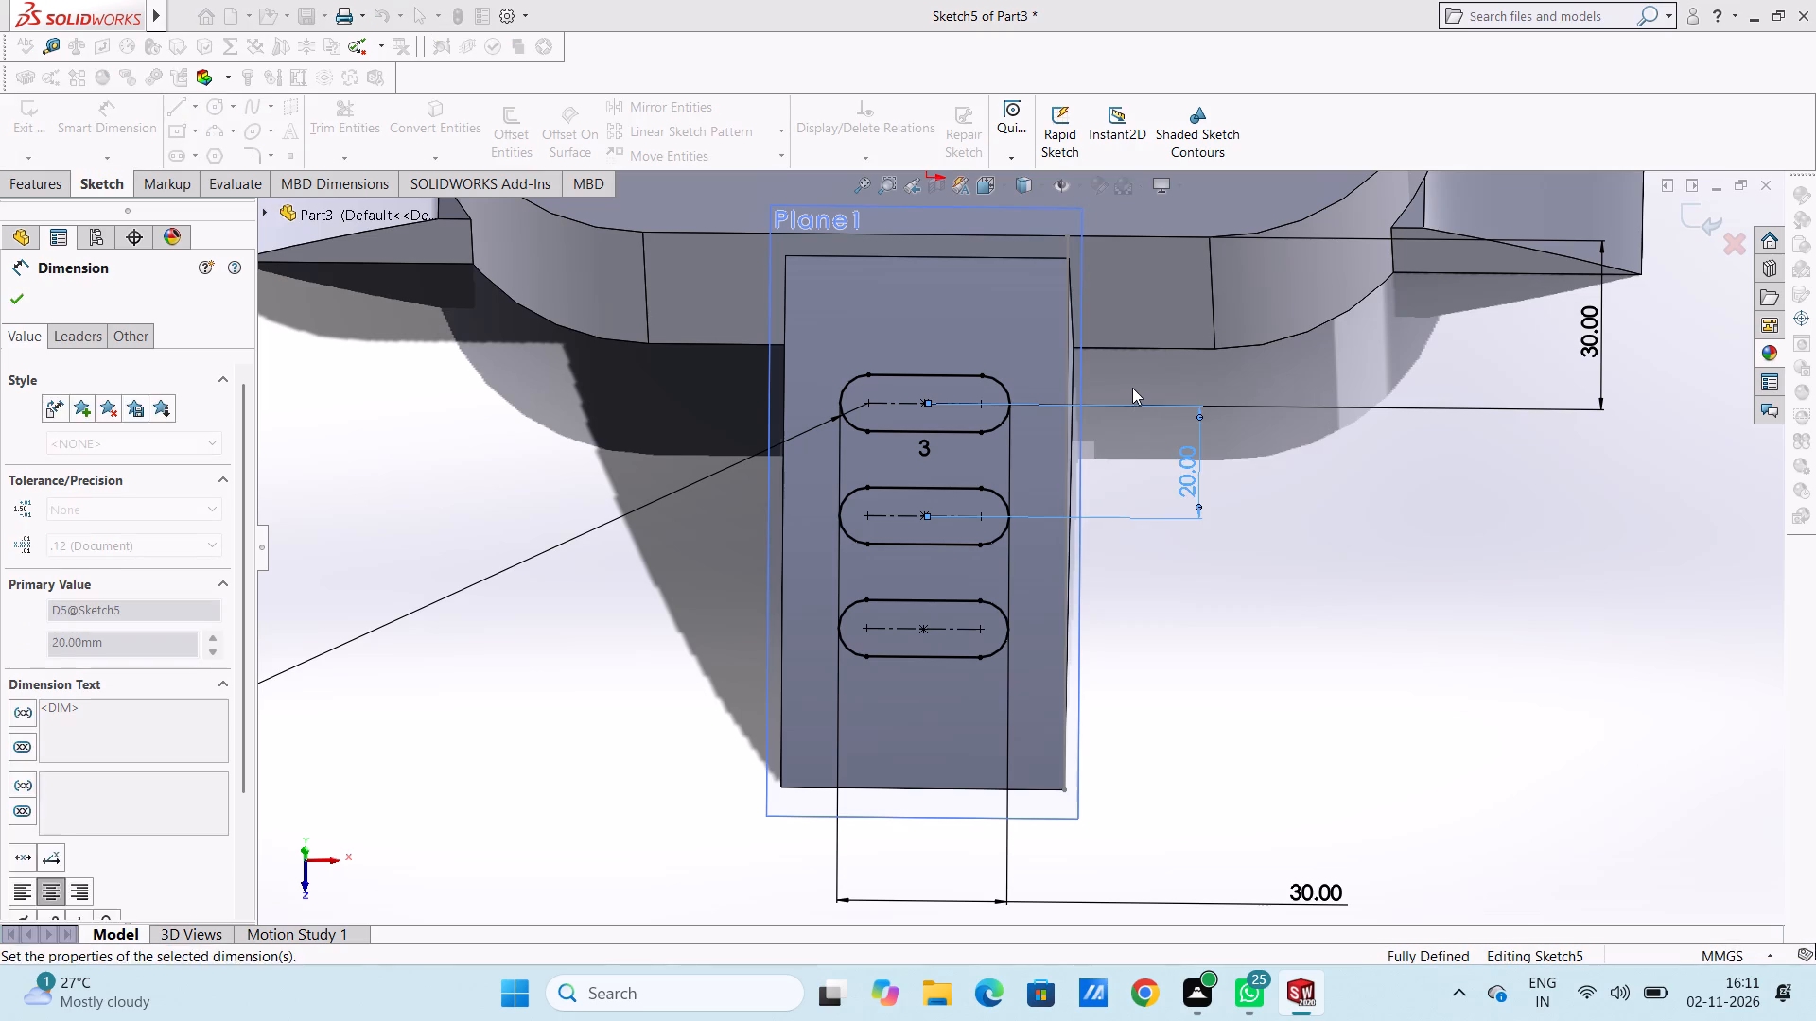
Set the distance from the main body's straight edge to the first slot's centre to 40 mm.
scroll(1161, 384, "up", 3)
double_click(1360, 421)
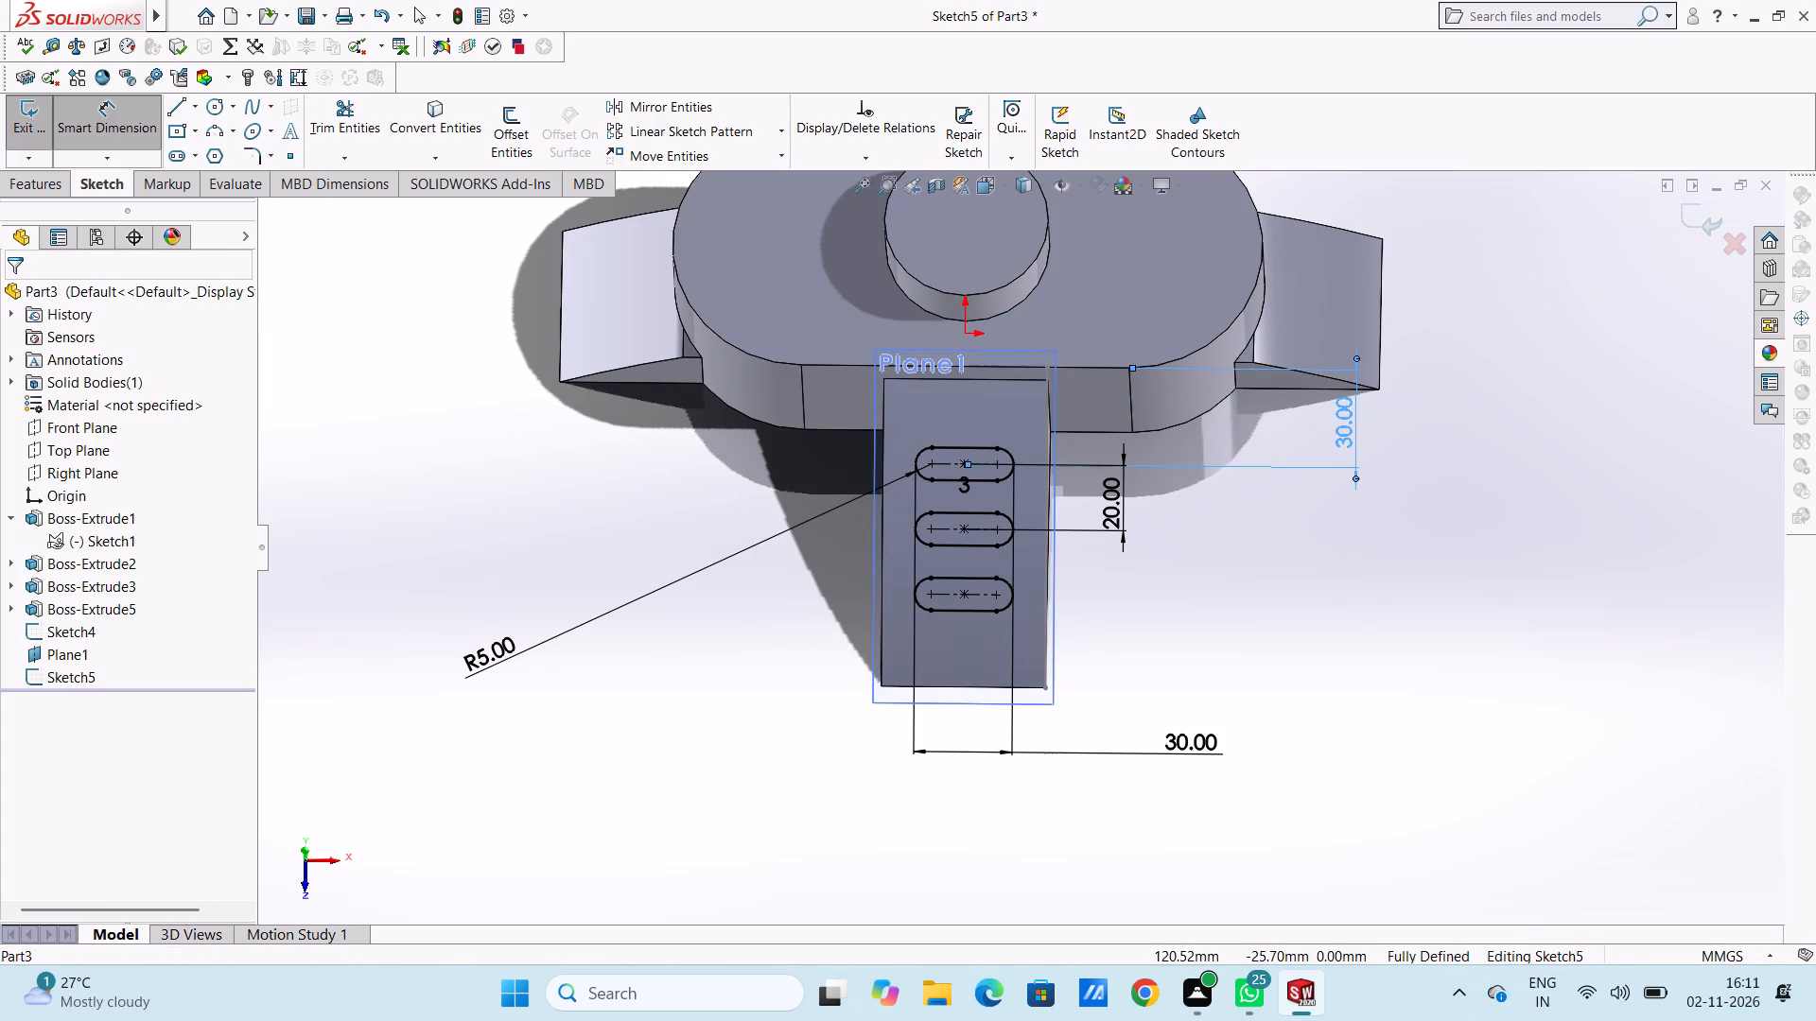
type("40")
key("Return")
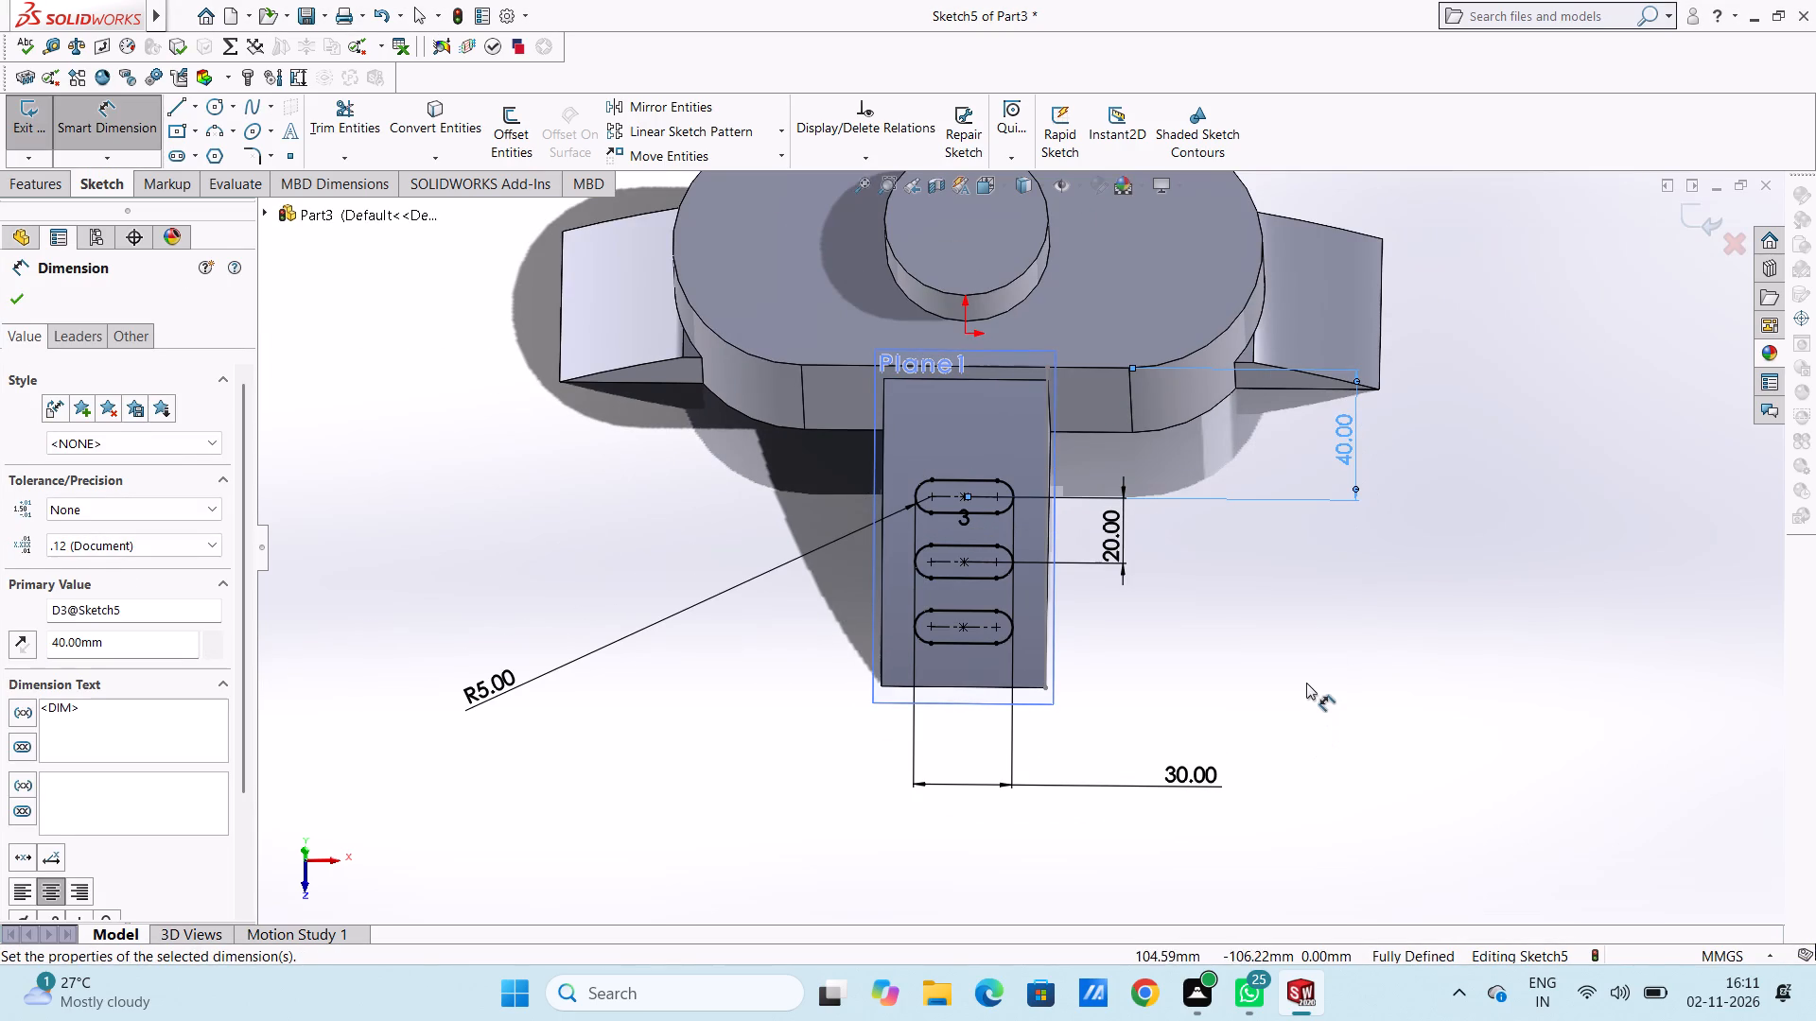
left_click(1306, 683)
scroll(1101, 442, "up", 2)
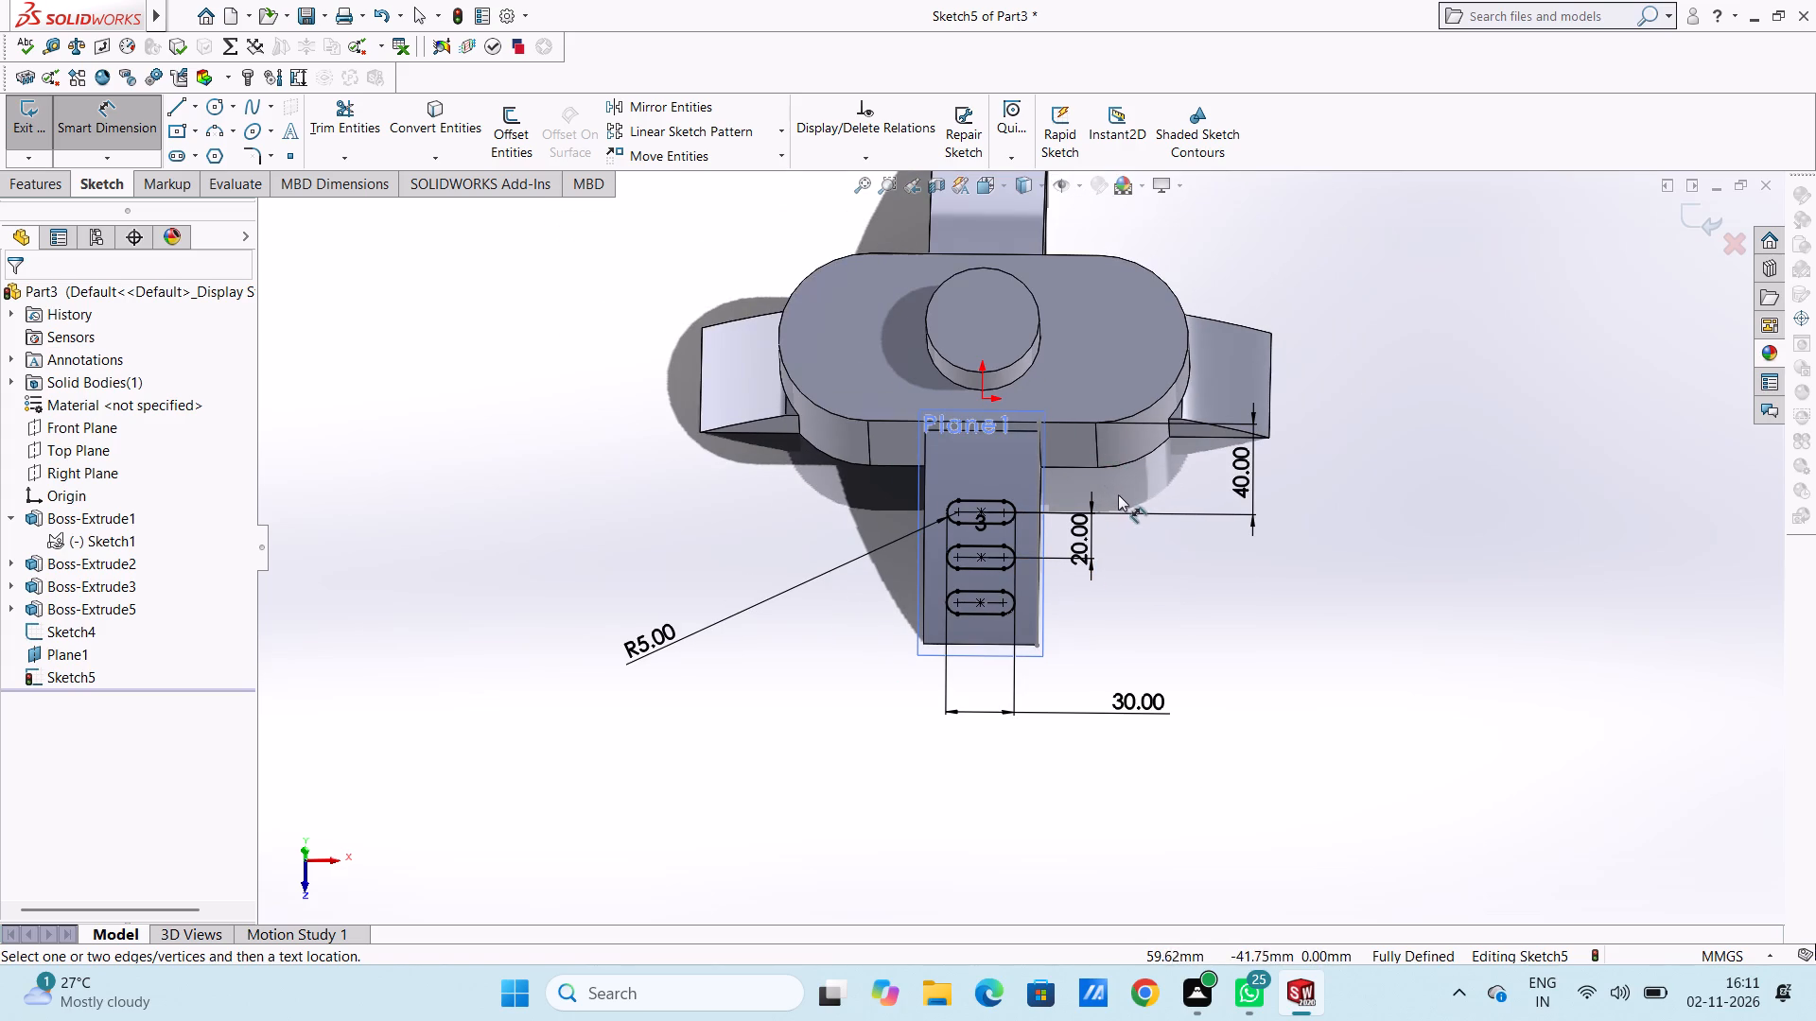
middle_click_drag(1118, 494, 1089, 550)
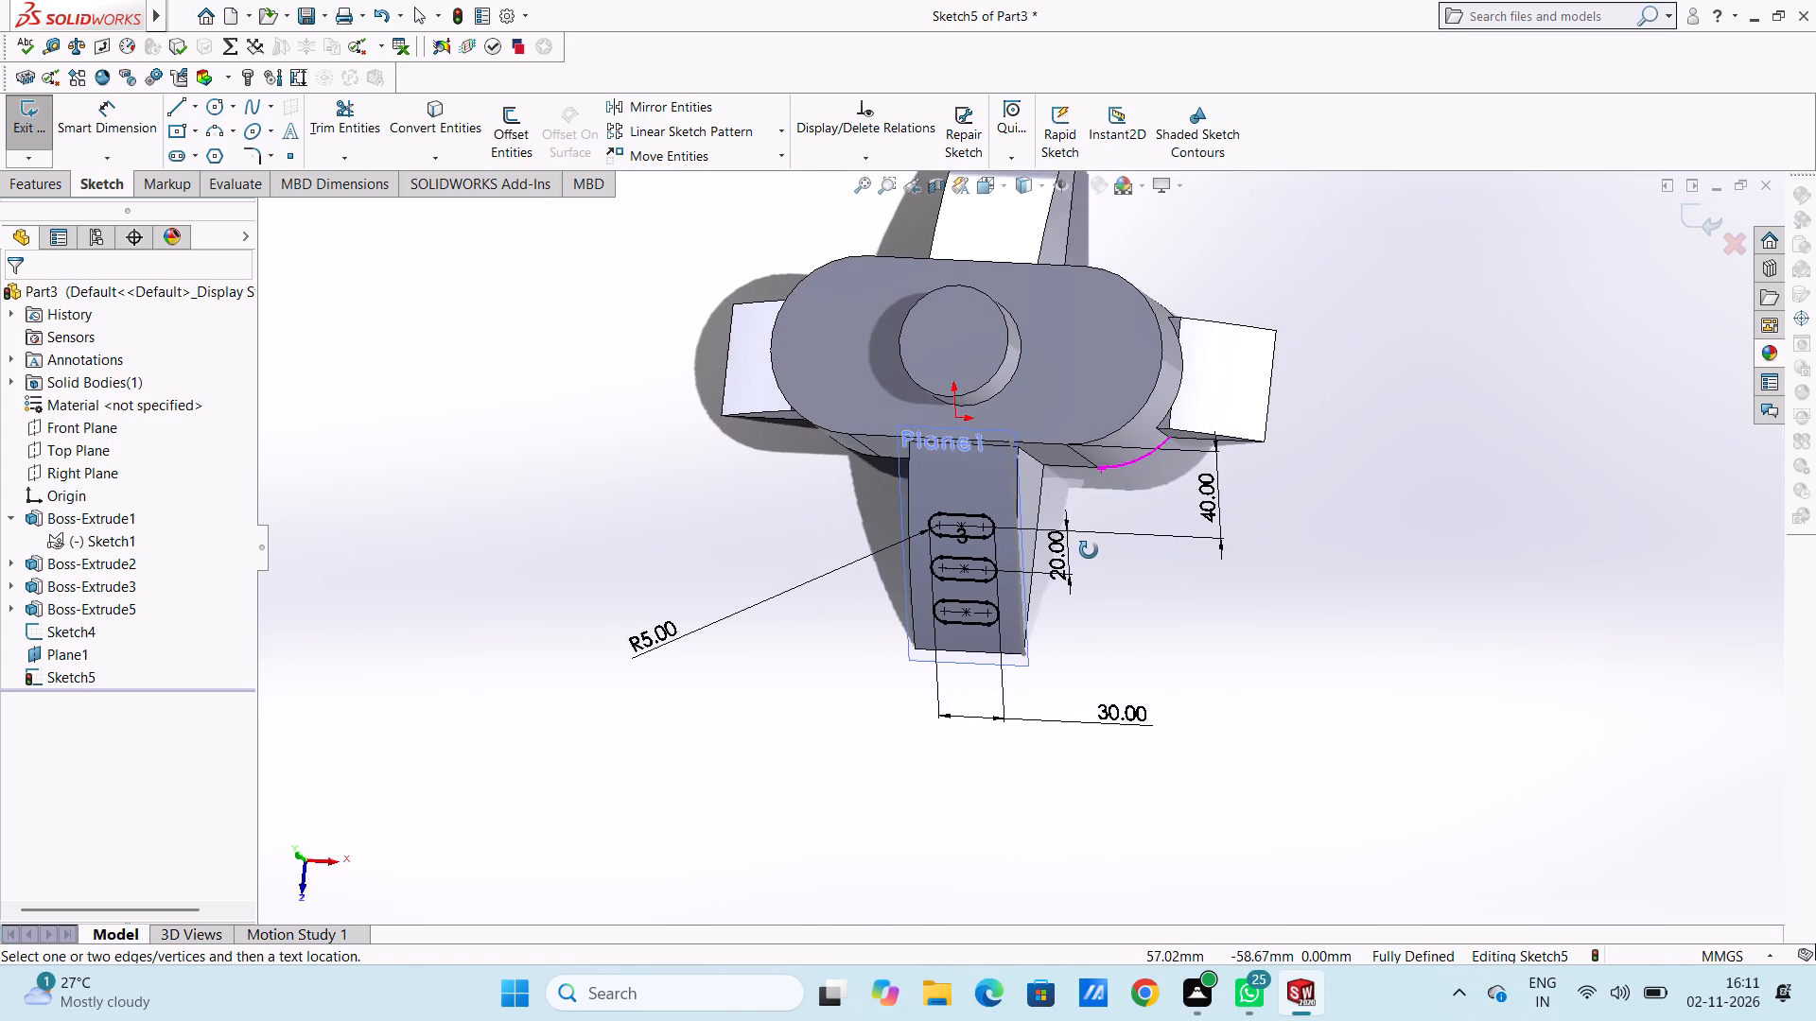
middle_click_drag(1089, 550, 1093, 548)
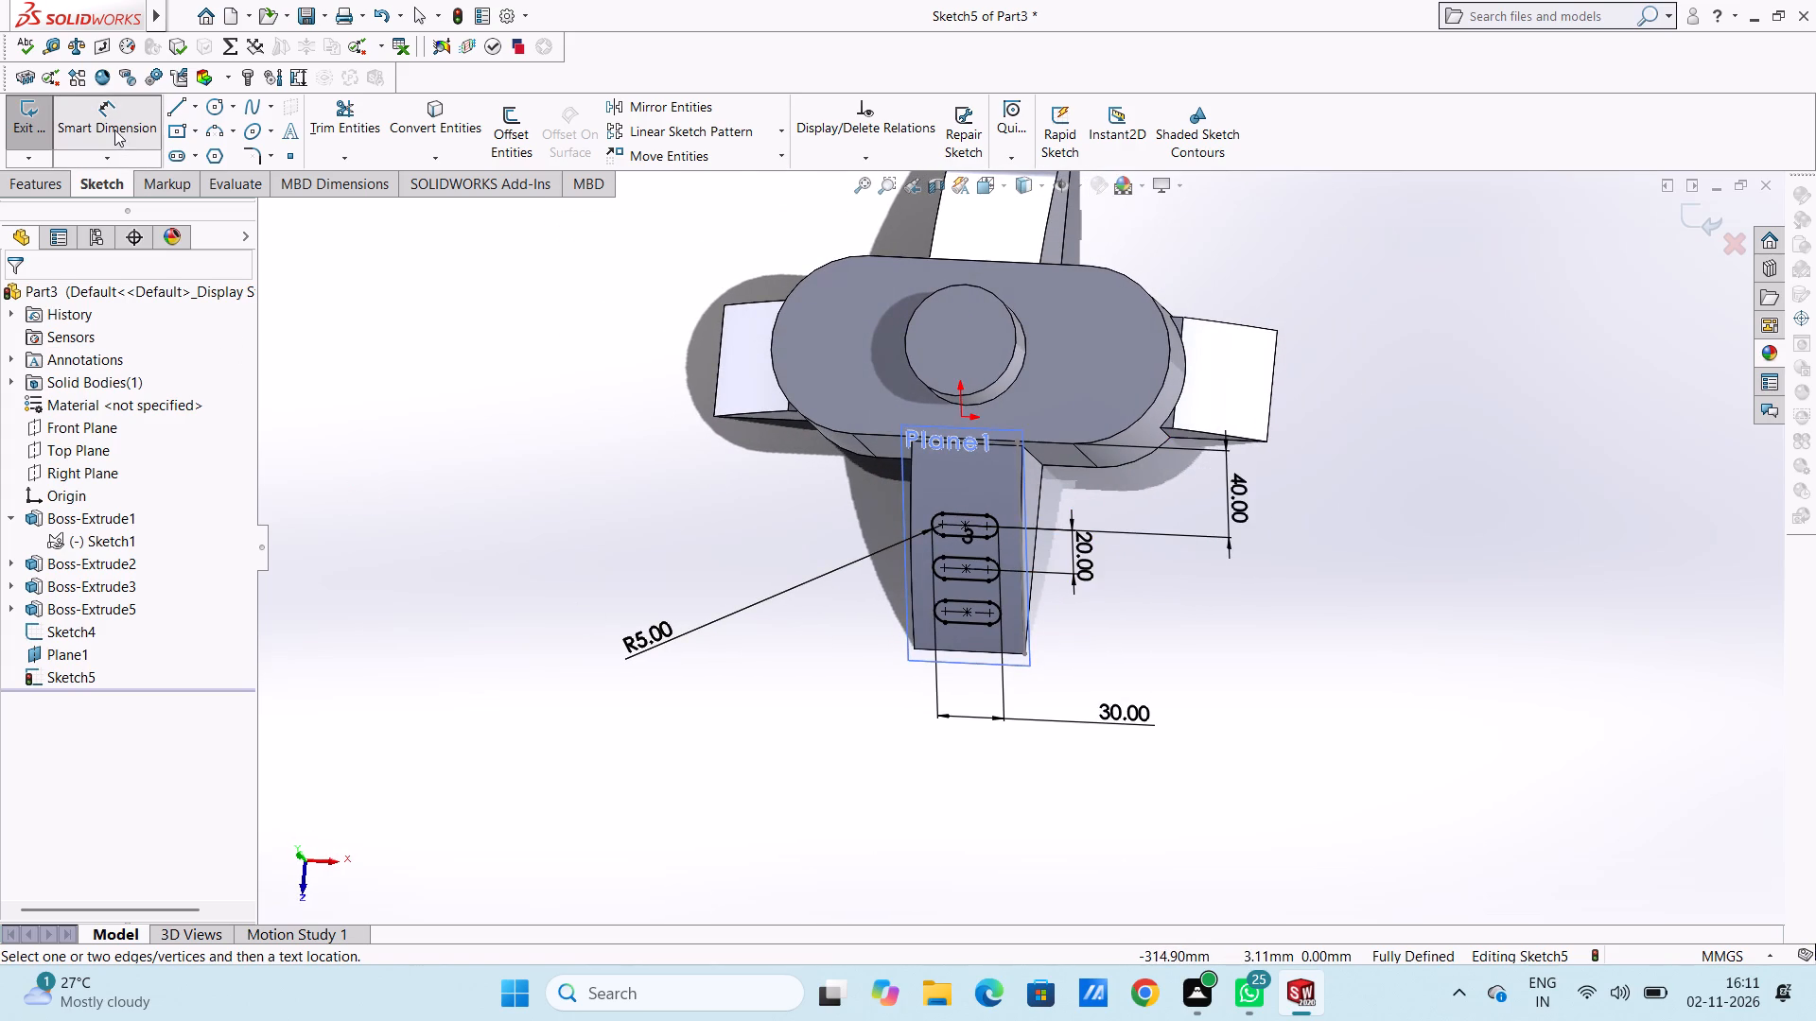
left_click(114, 130)
Cut the three patterned slots through the side feature with an Extruded Cut set to Through All - Both.
left_click(40, 187)
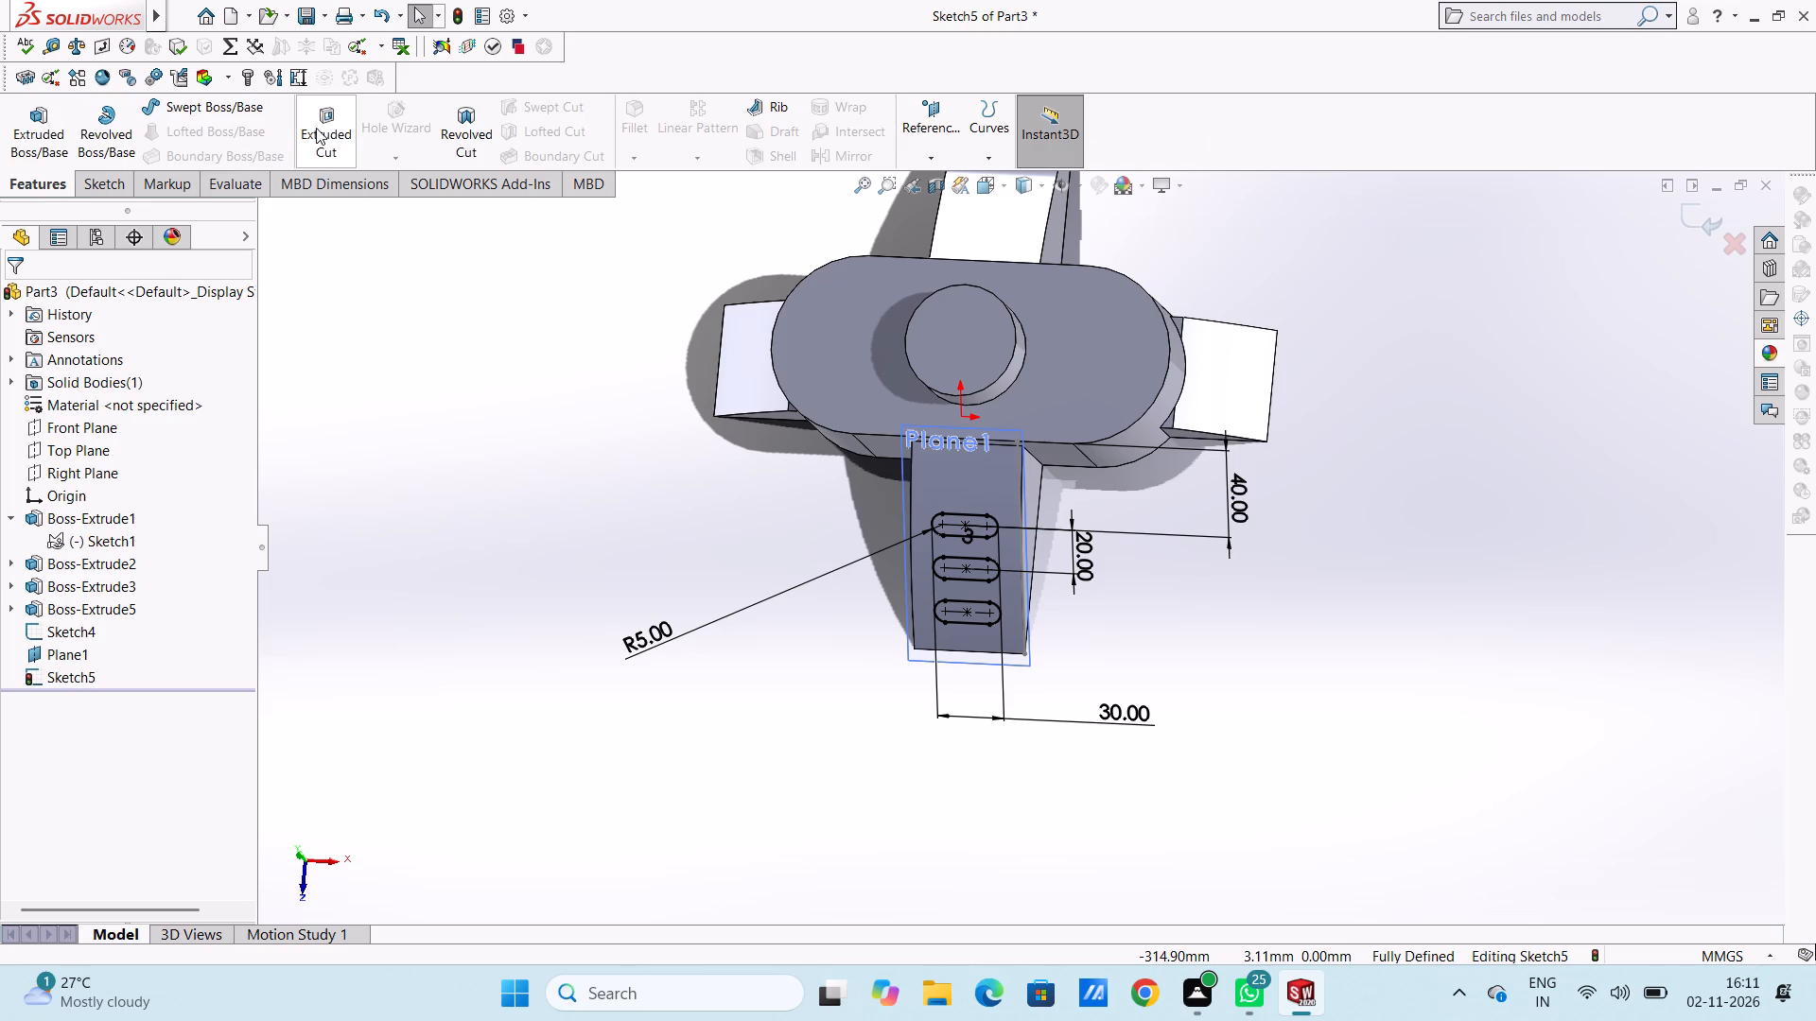
left_click(318, 124)
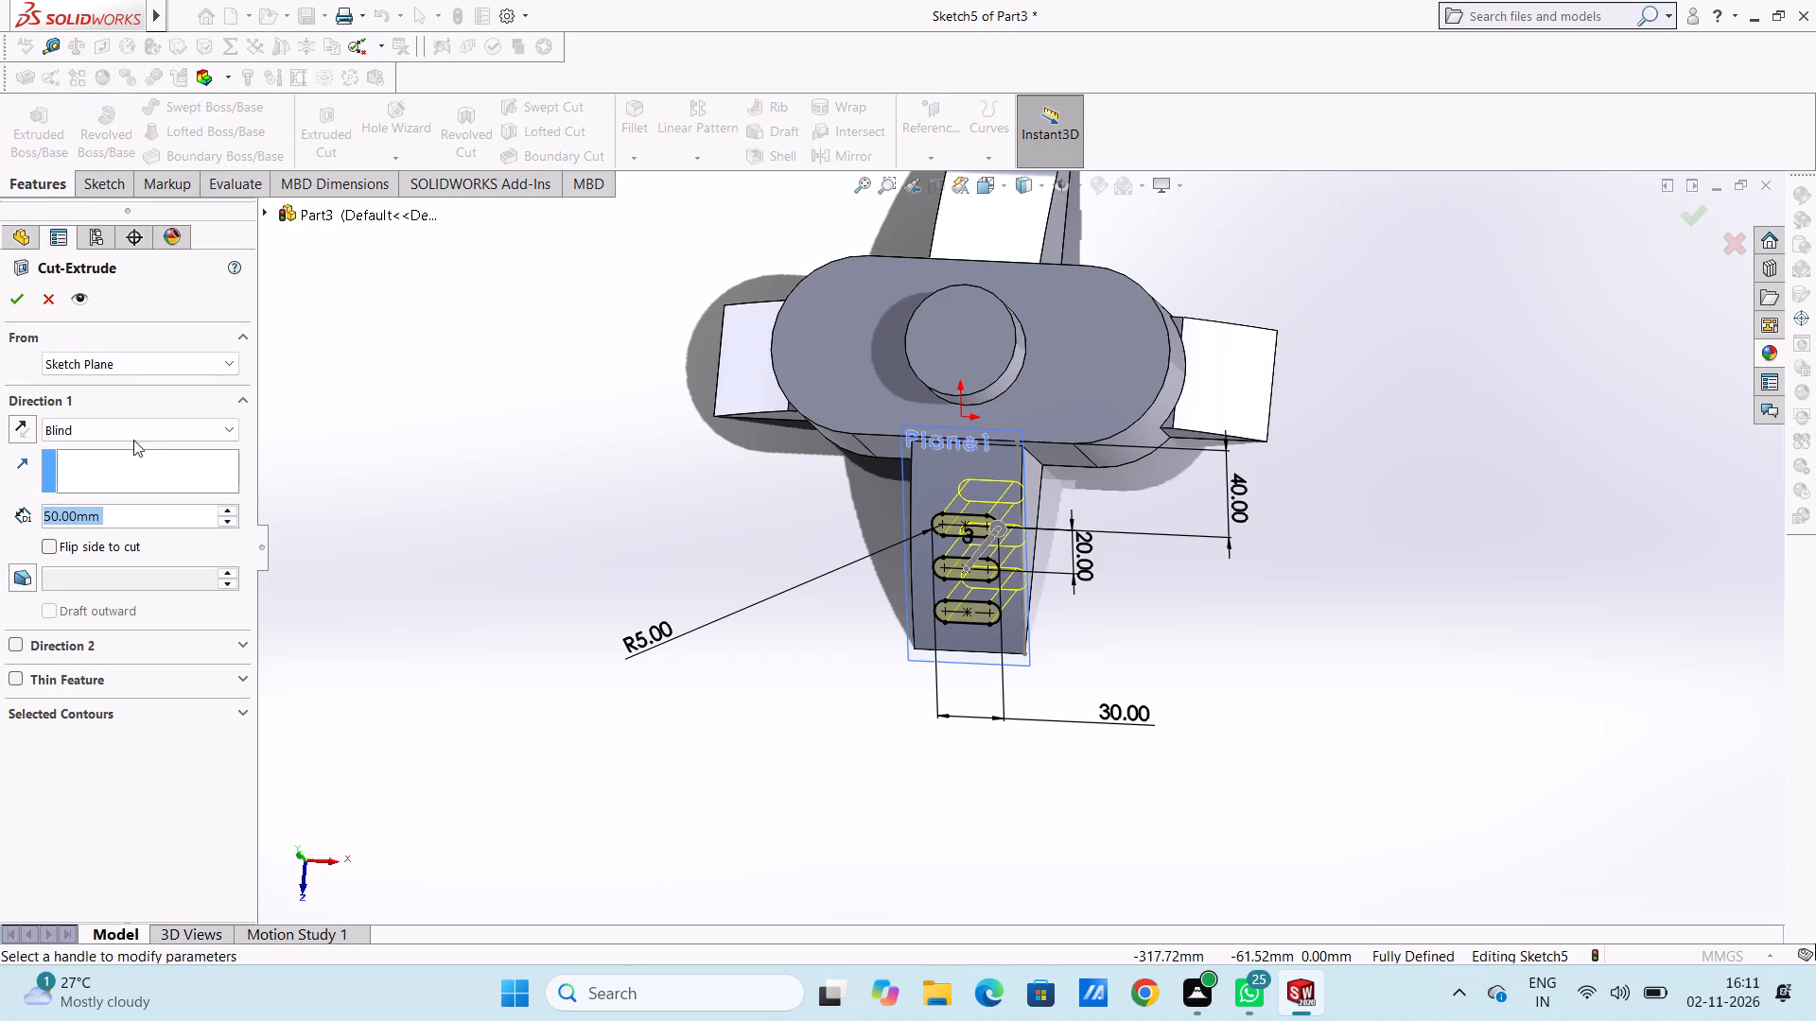
left_click(140, 429)
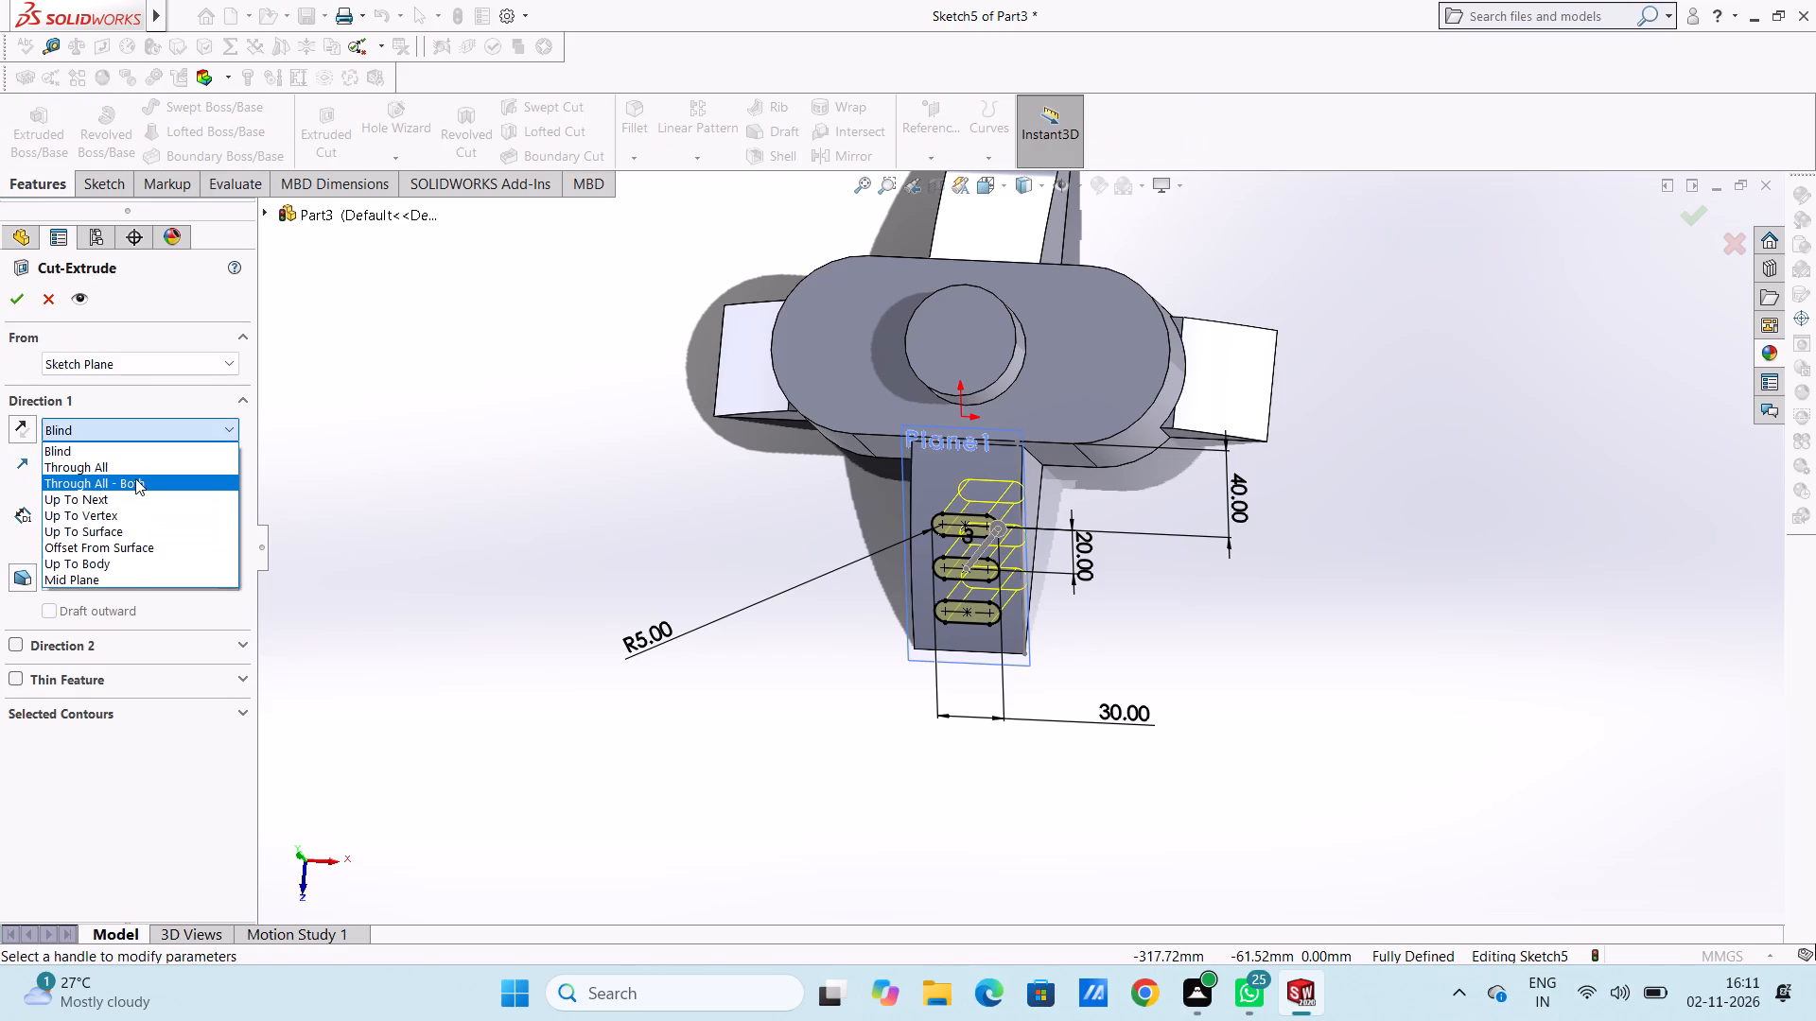
left_click(135, 478)
middle_click_drag(614, 563, 614, 550)
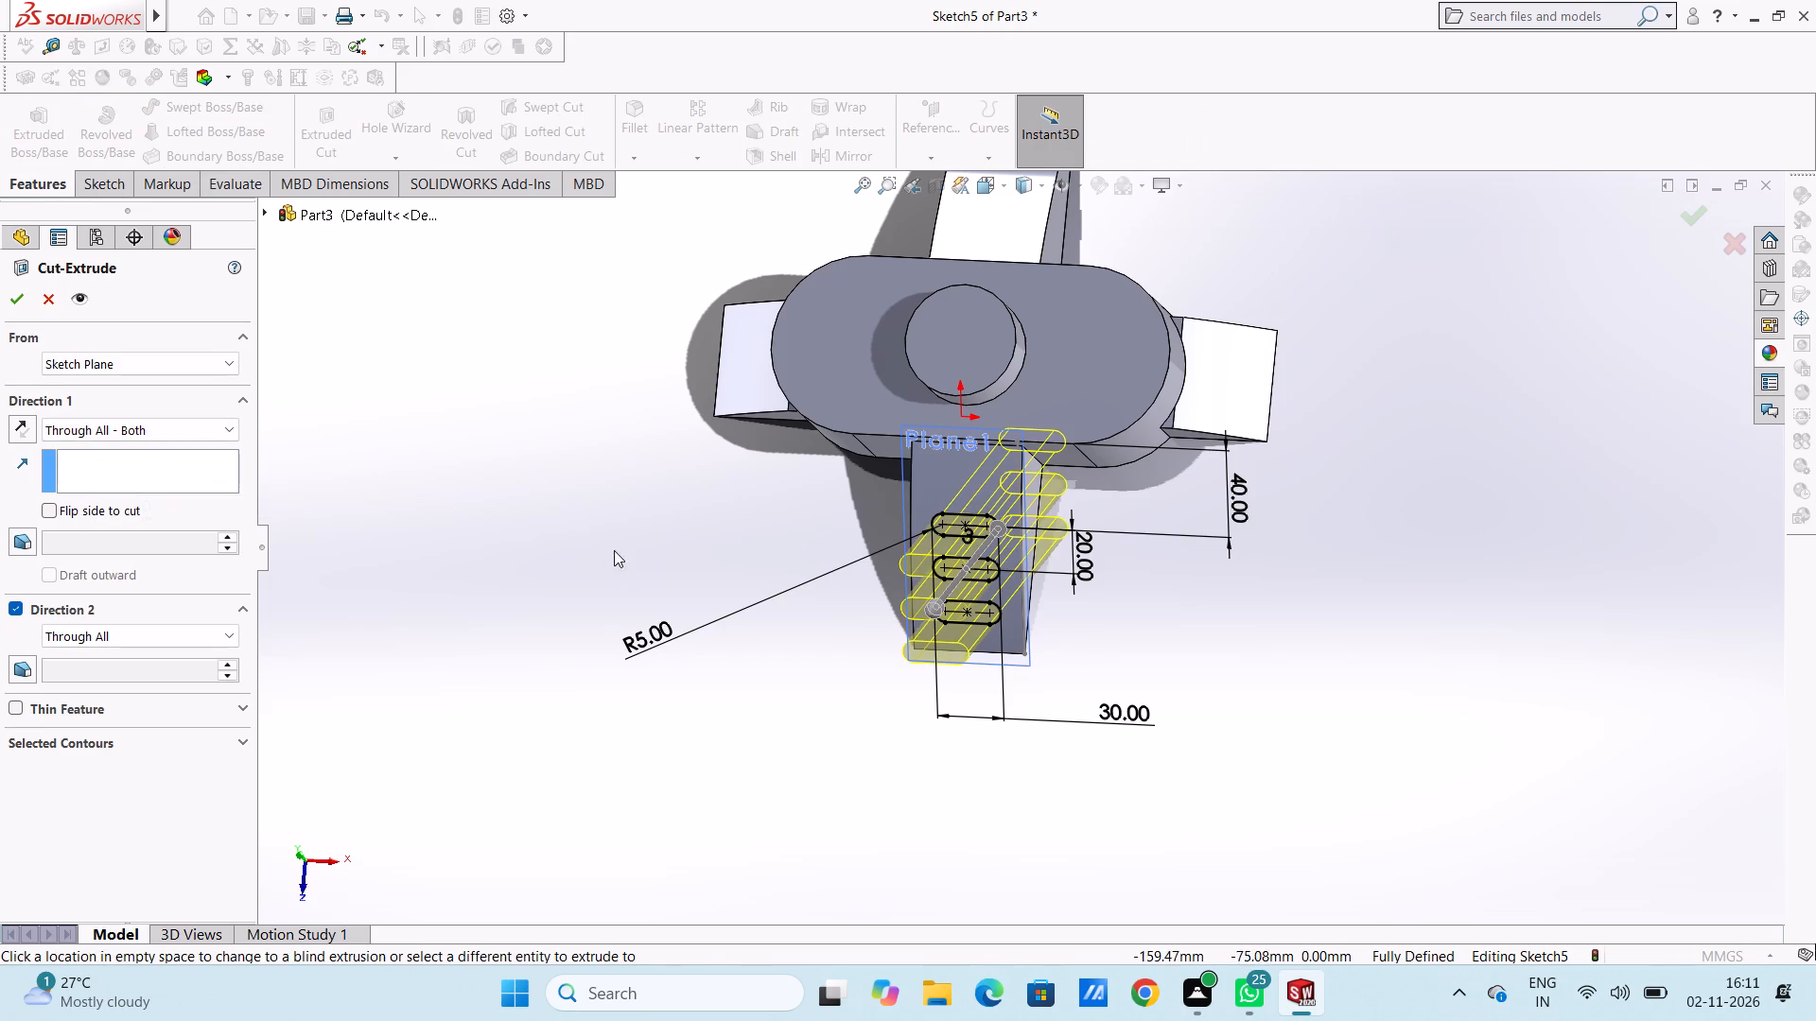
middle_click_drag(614, 550, 552, 472)
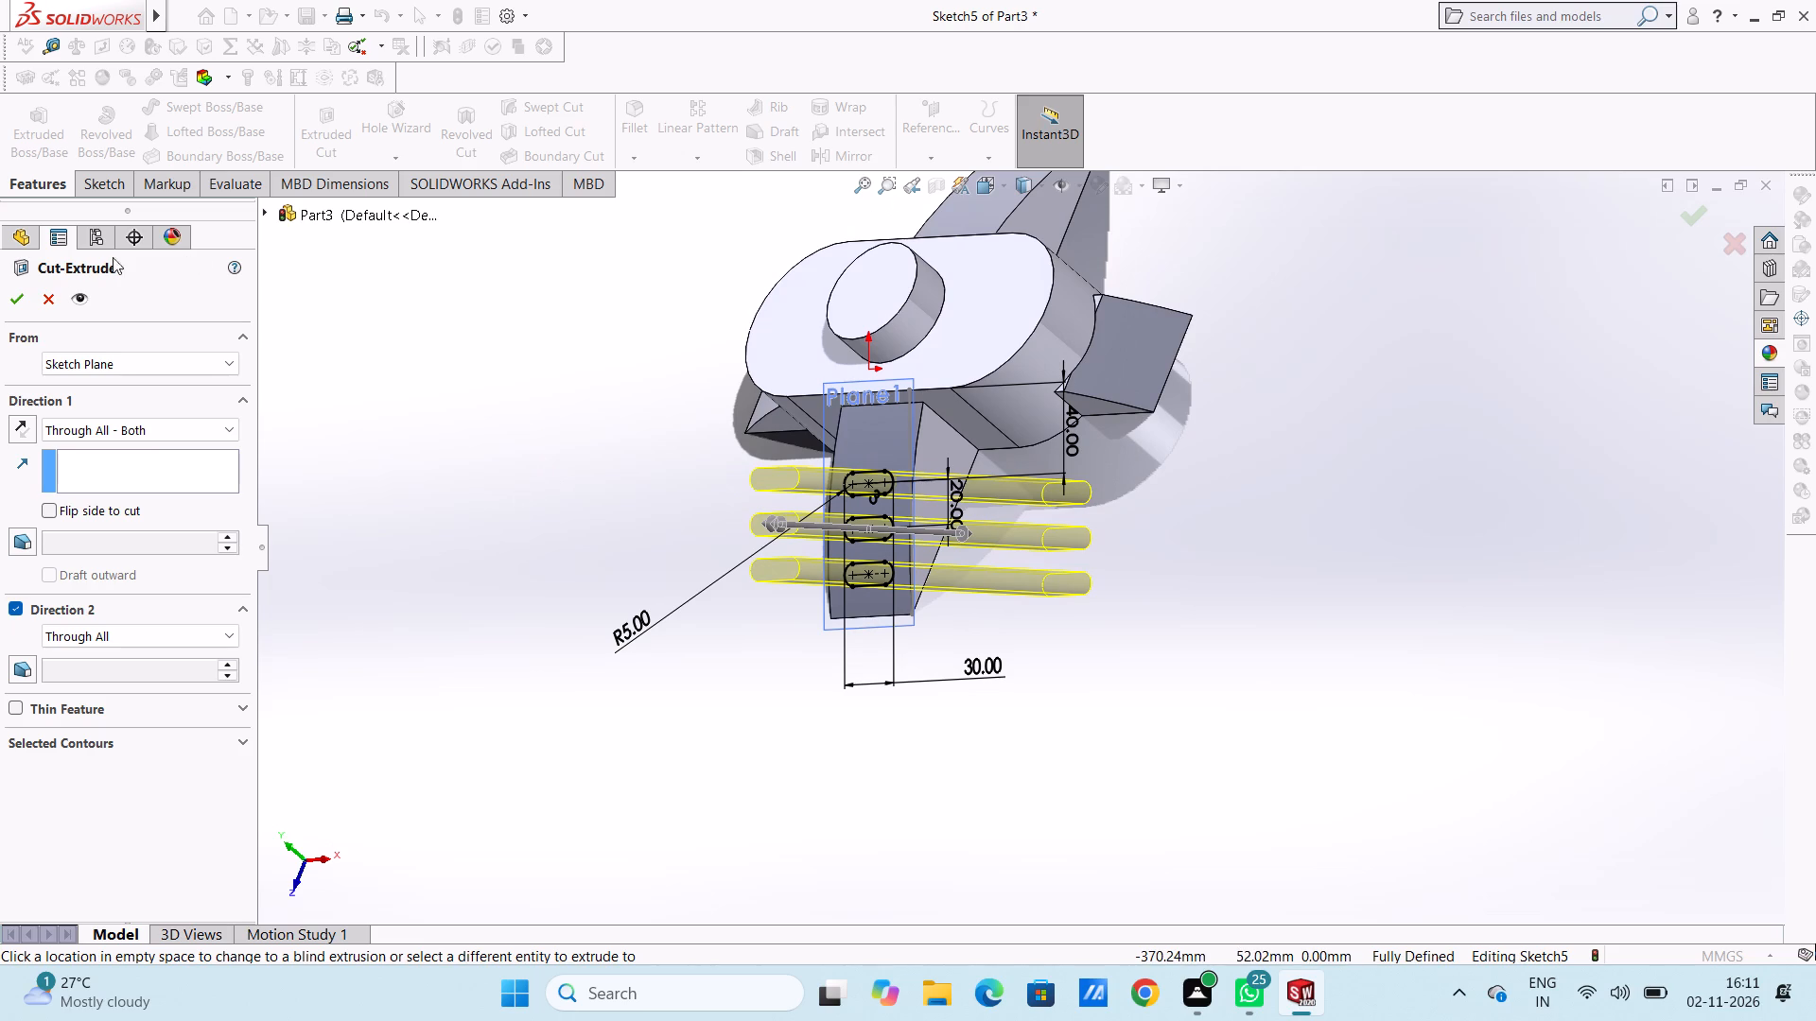
left_click(14, 295)
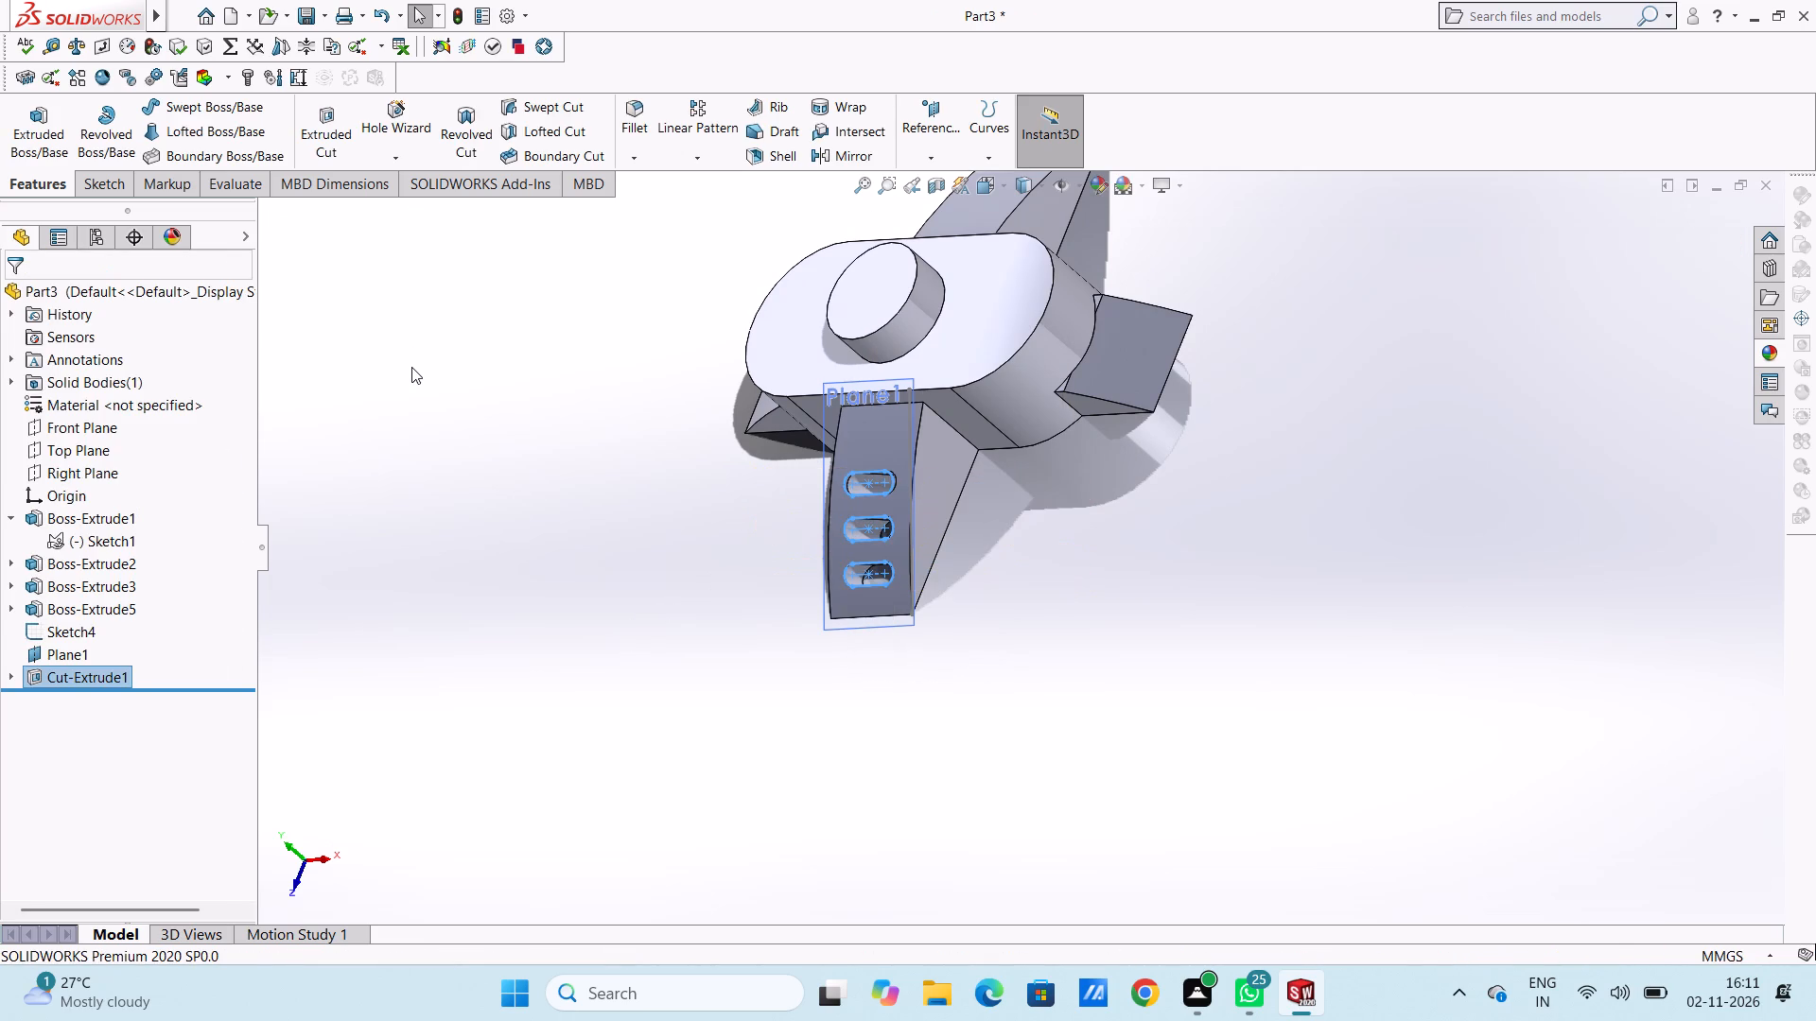
left_click(411, 367)
Hide Plane1 and the Sketch4 reference sketch.
middle_click_drag(472, 444, 434, 393)
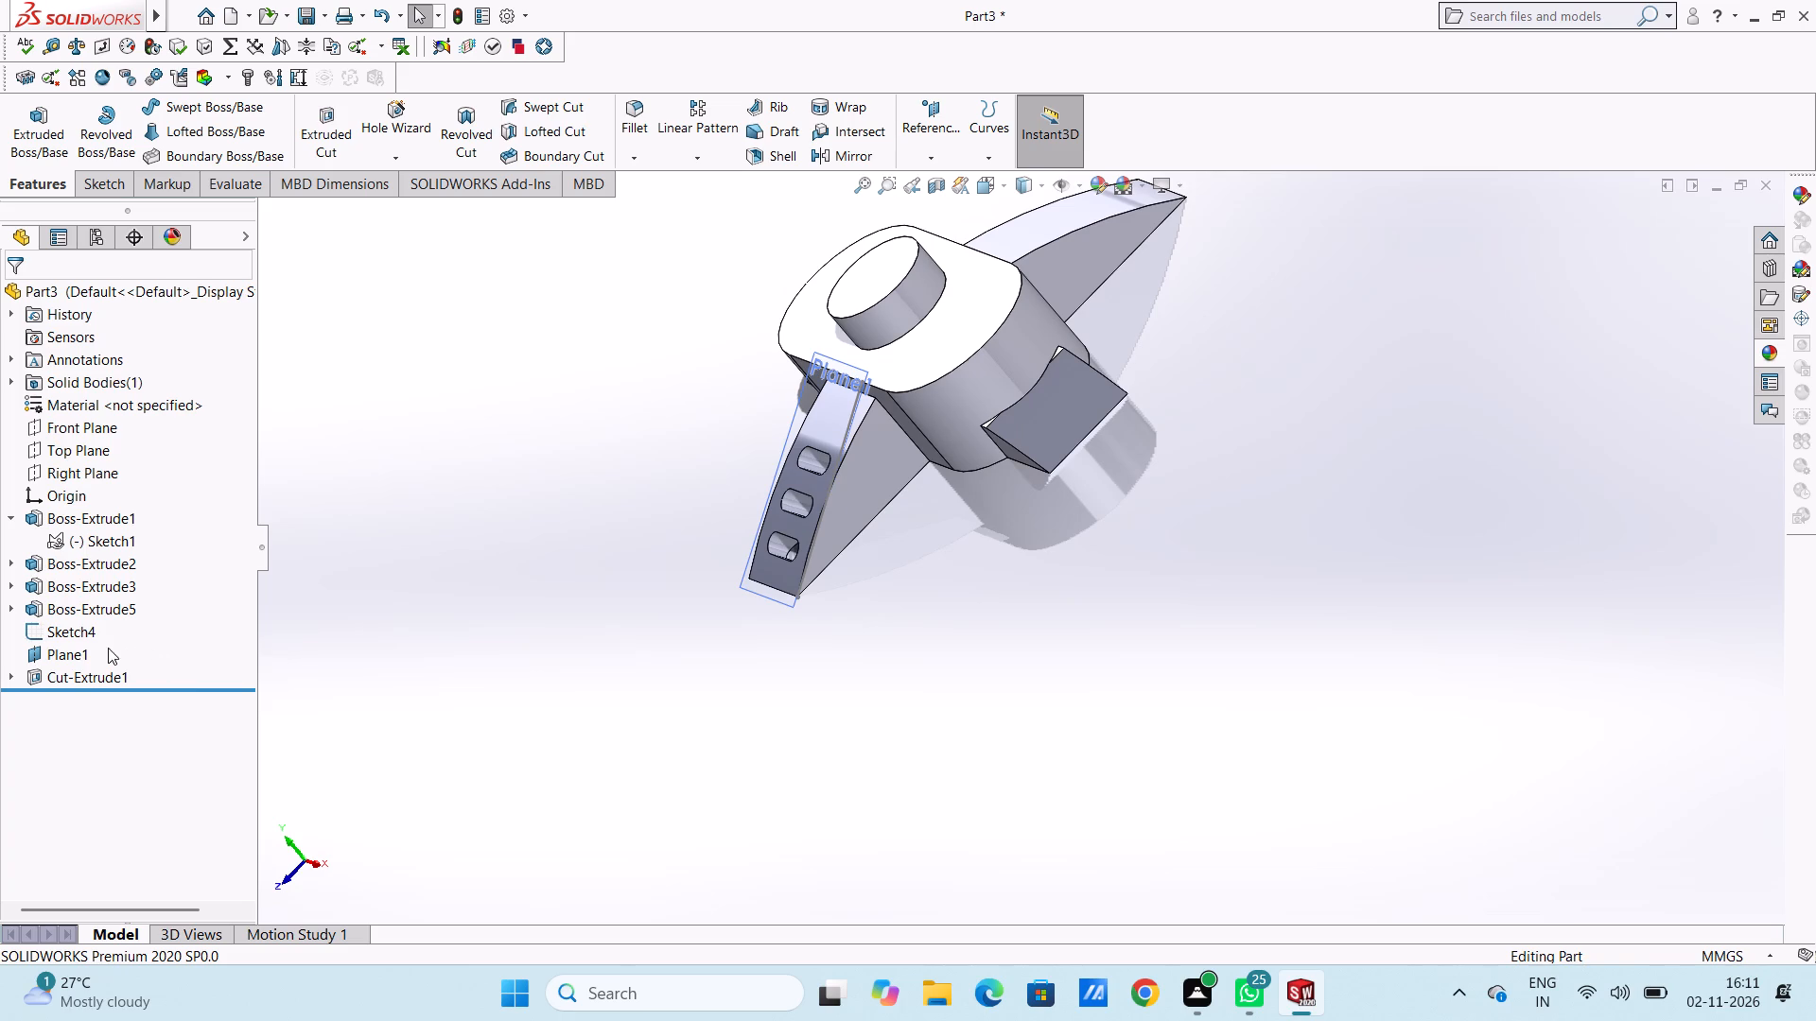
left_click(81, 651)
left_click(127, 630)
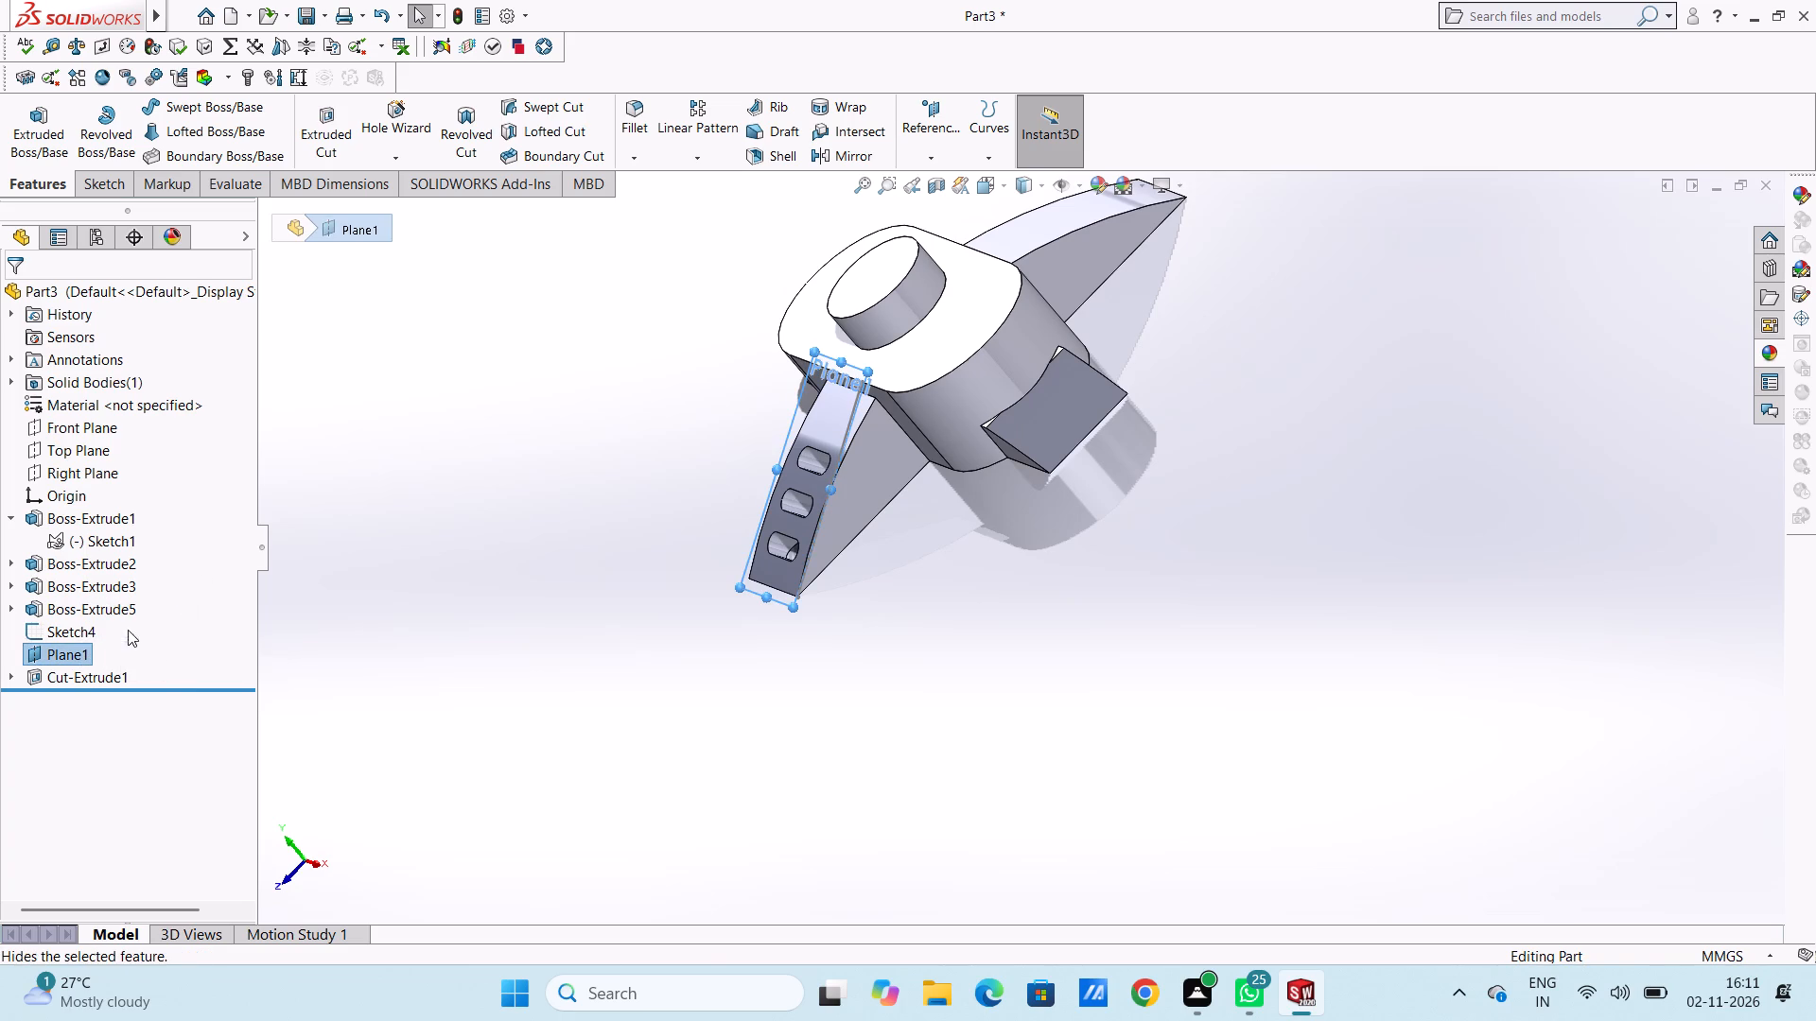
left_click(418, 619)
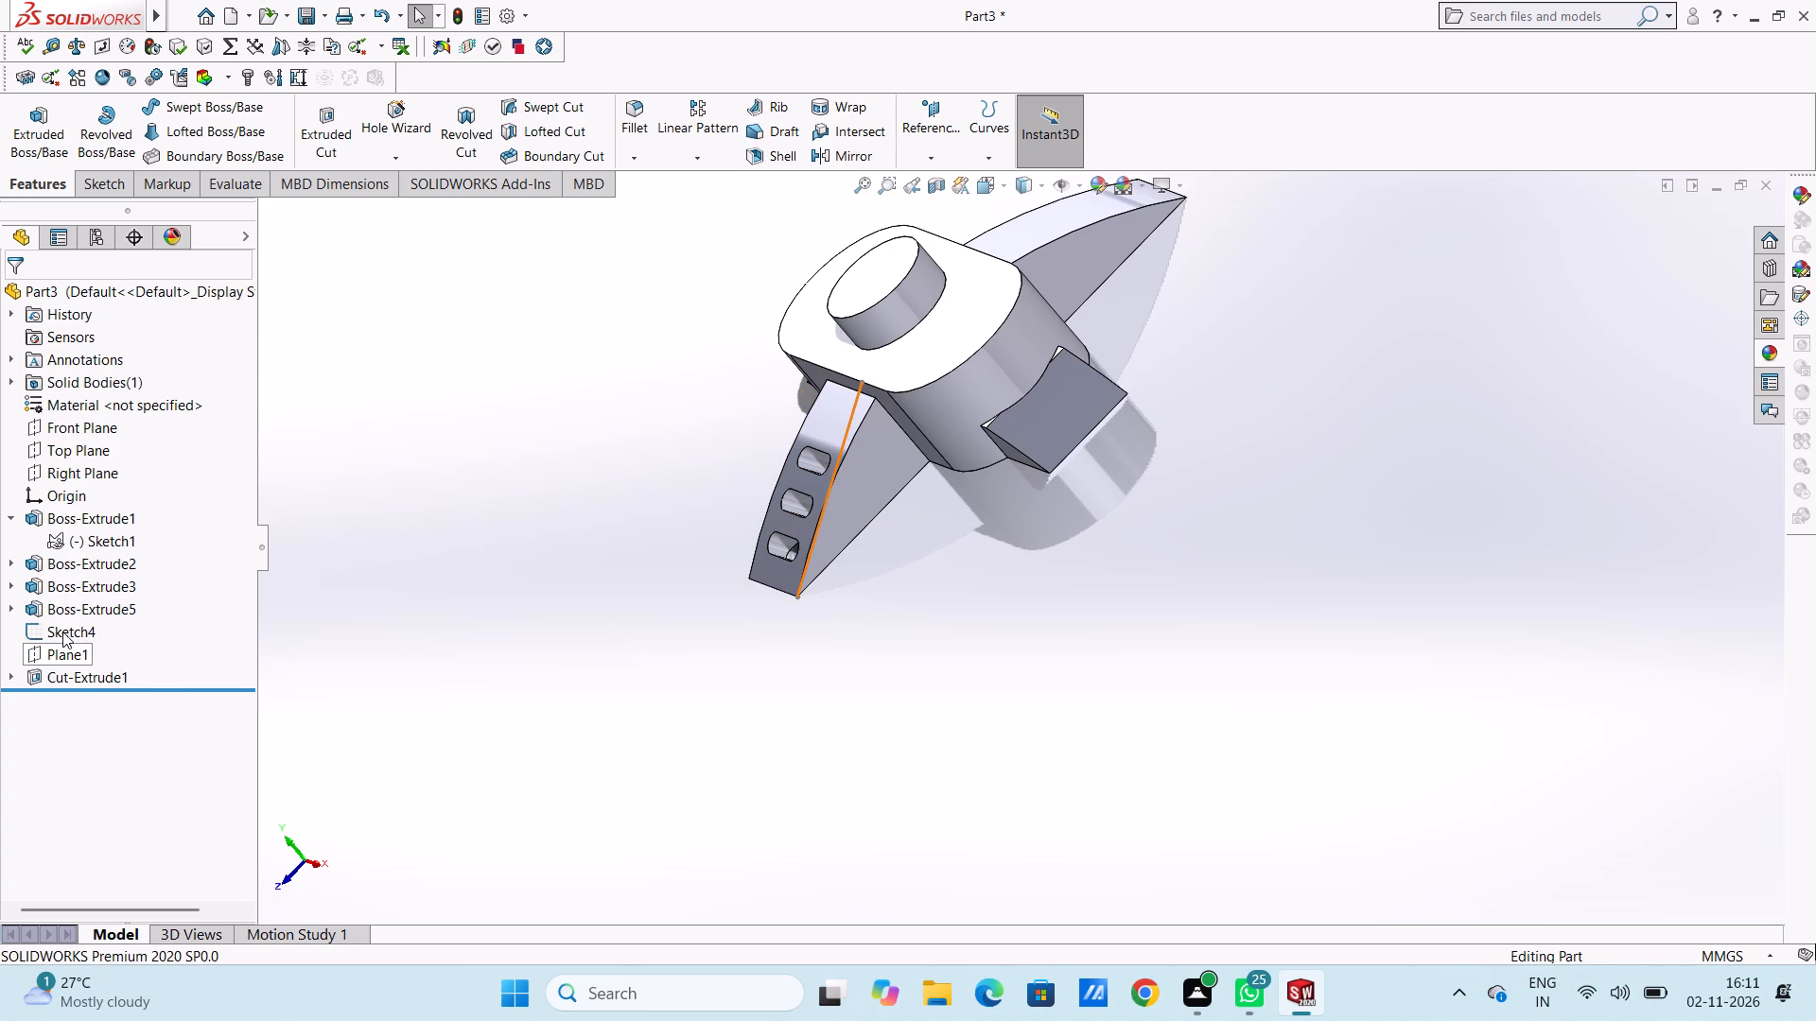
left_click(79, 630)
left_click(95, 604)
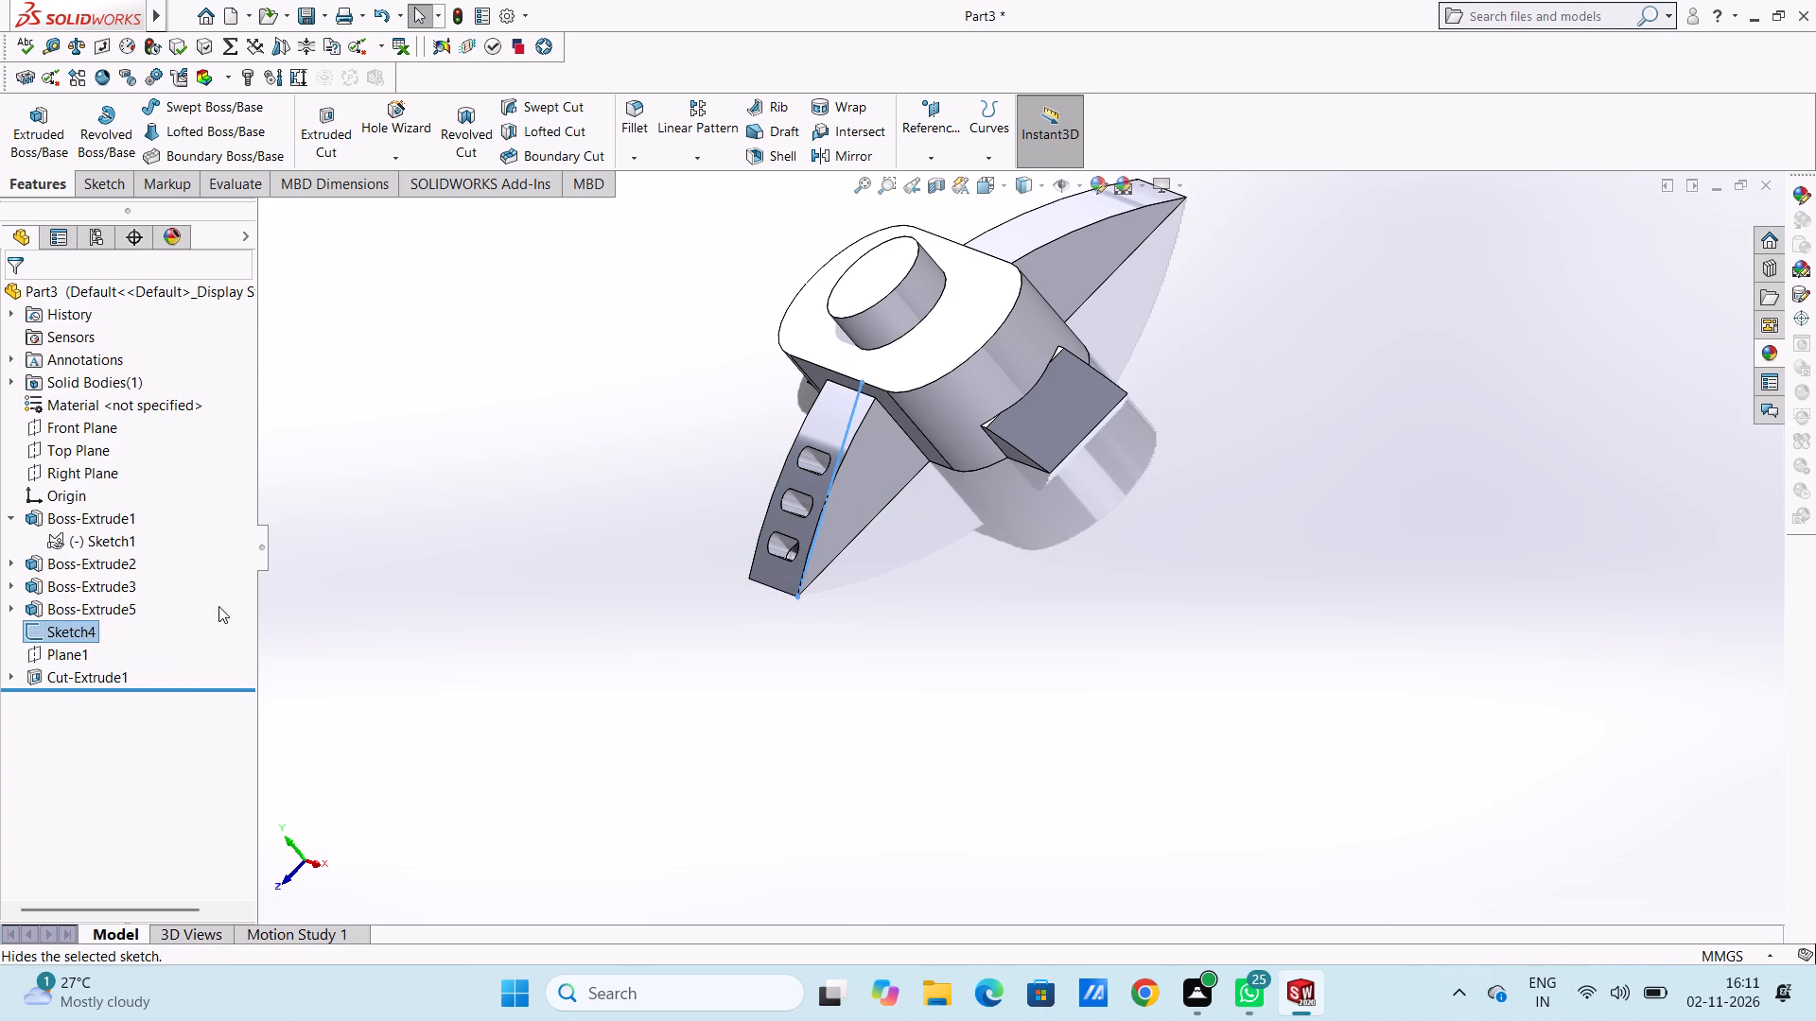
left_click(358, 606)
Sketch a line about 98.6 mm long on the unslotted feature's side face, from its outer bottom corner to the main body's top edge.
scroll(540, 618, "up", 3)
middle_click(626, 643)
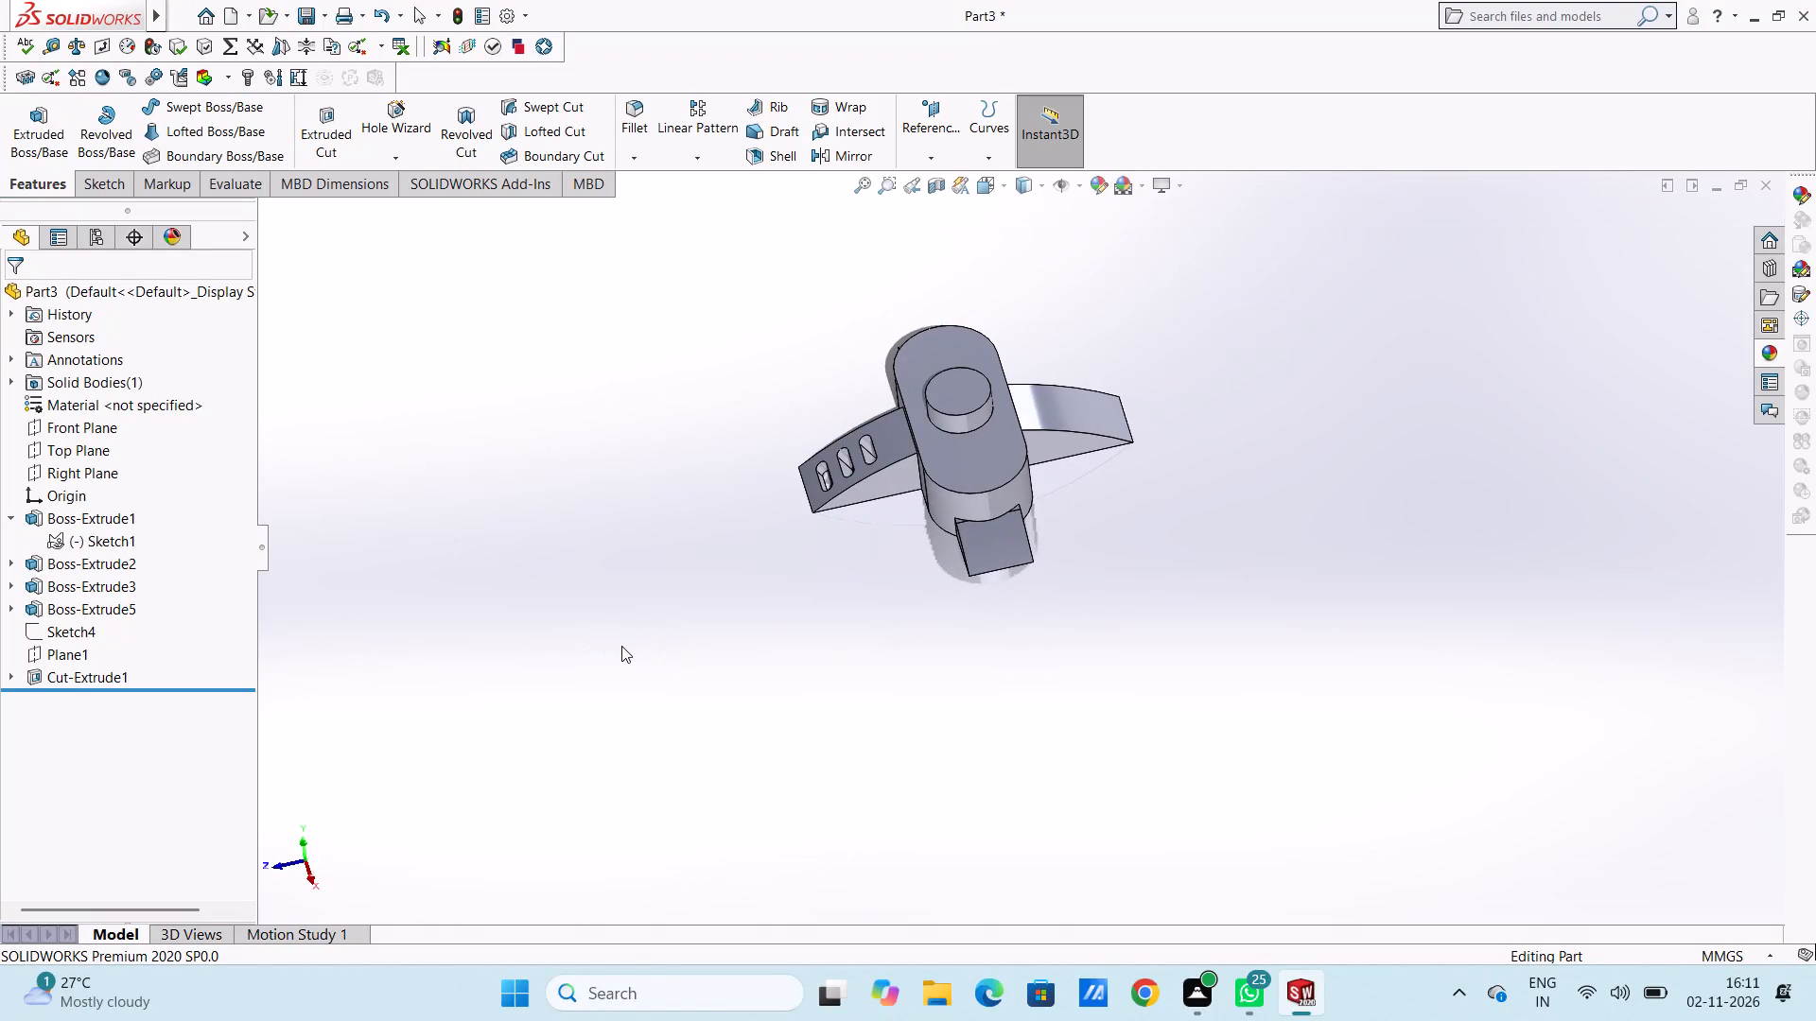
key("ctrl+4")
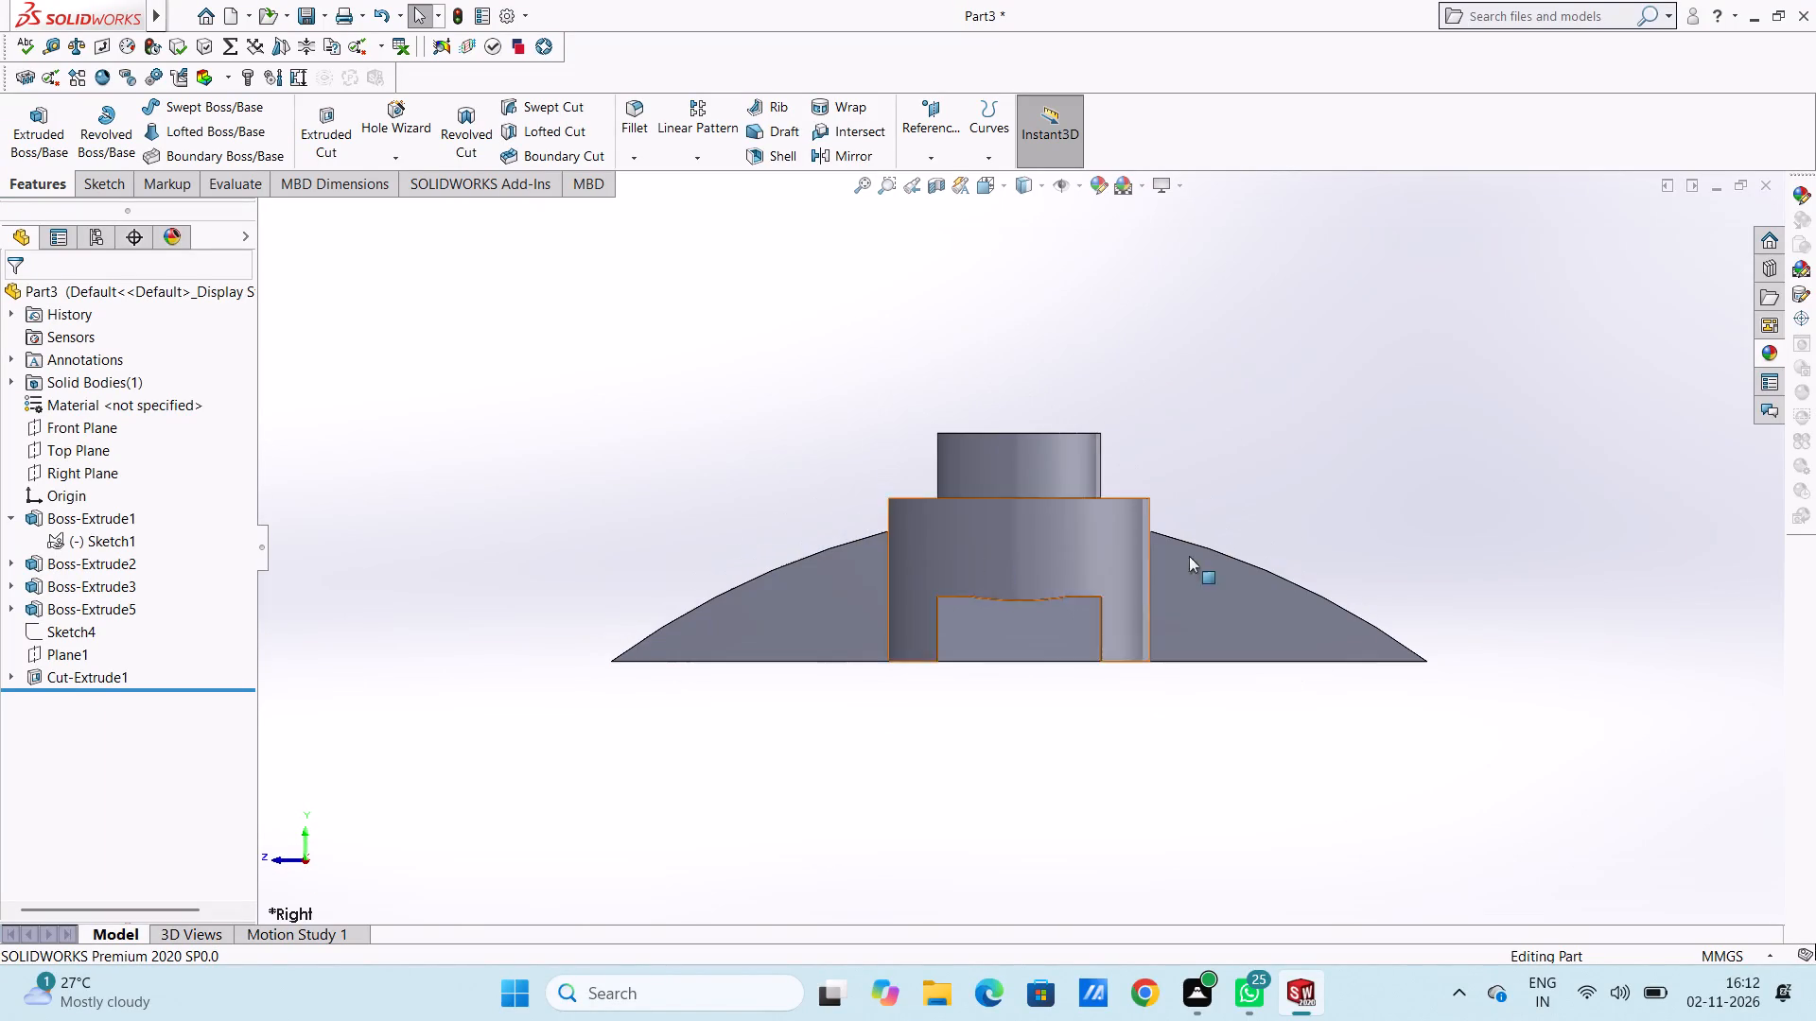
scroll(1298, 526, "up", 4)
scroll(1268, 575, "down", 3)
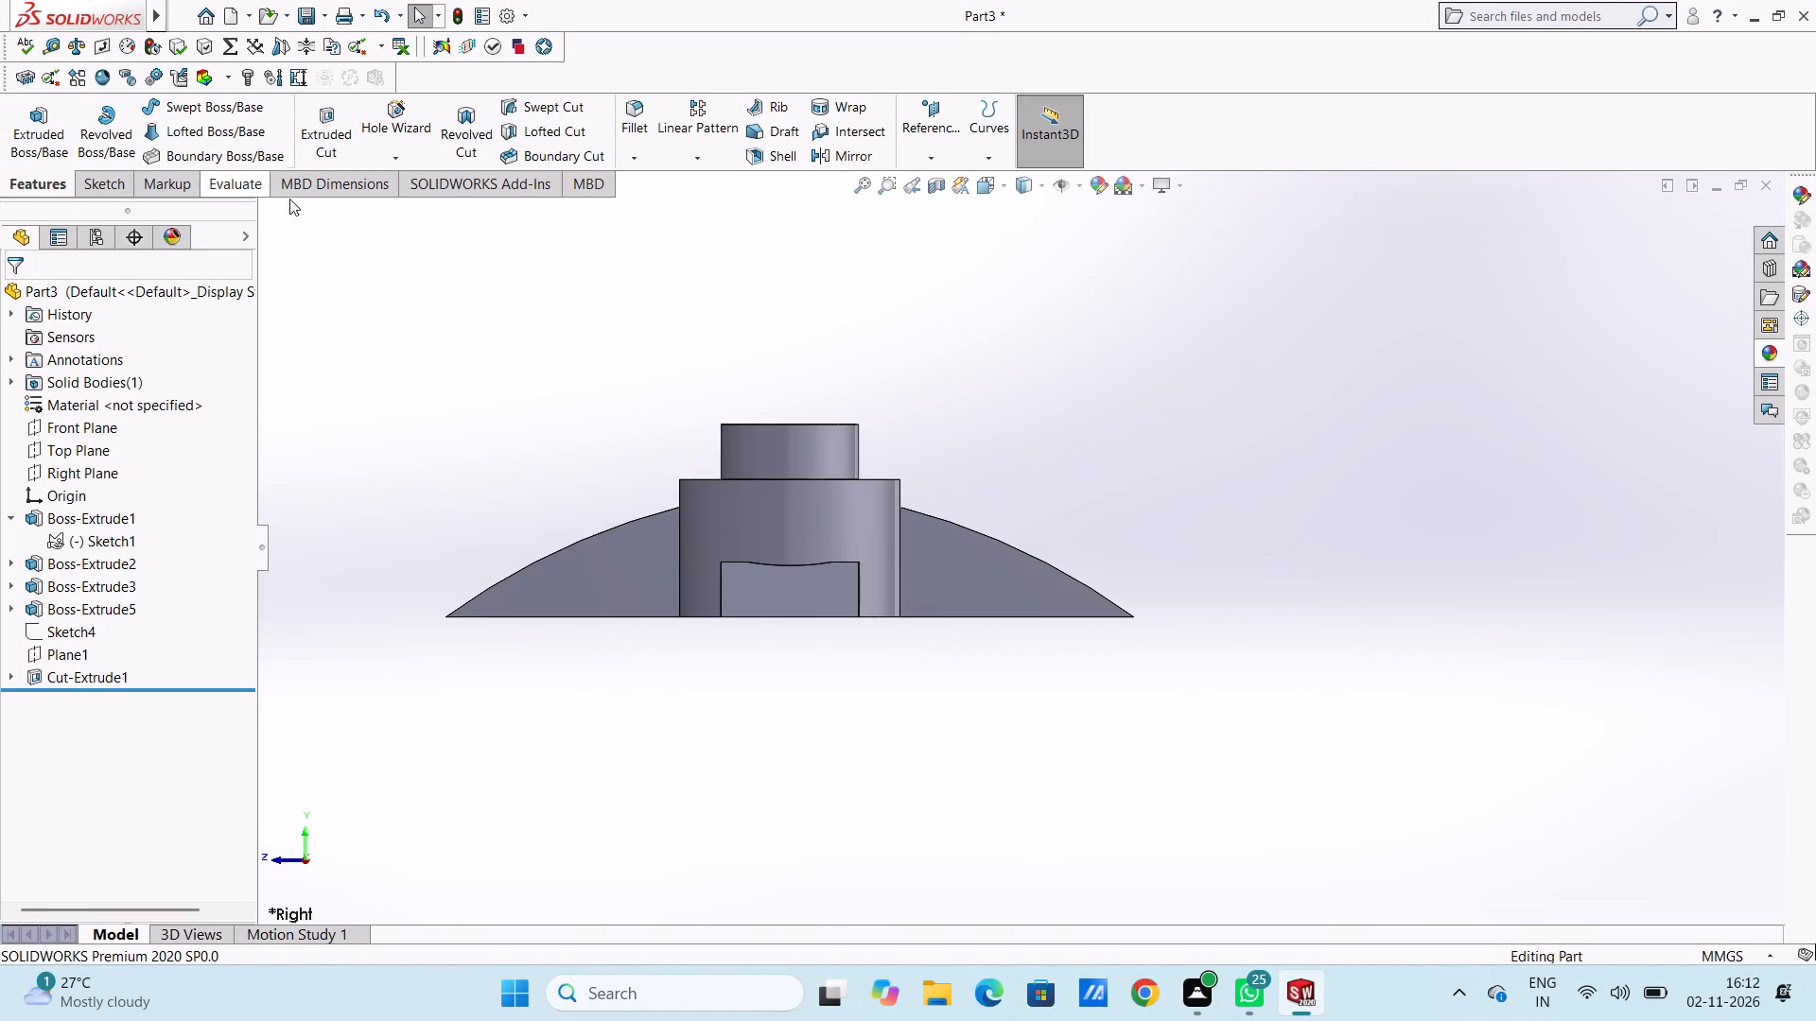
left_click(1009, 564)
double_click(1095, 514)
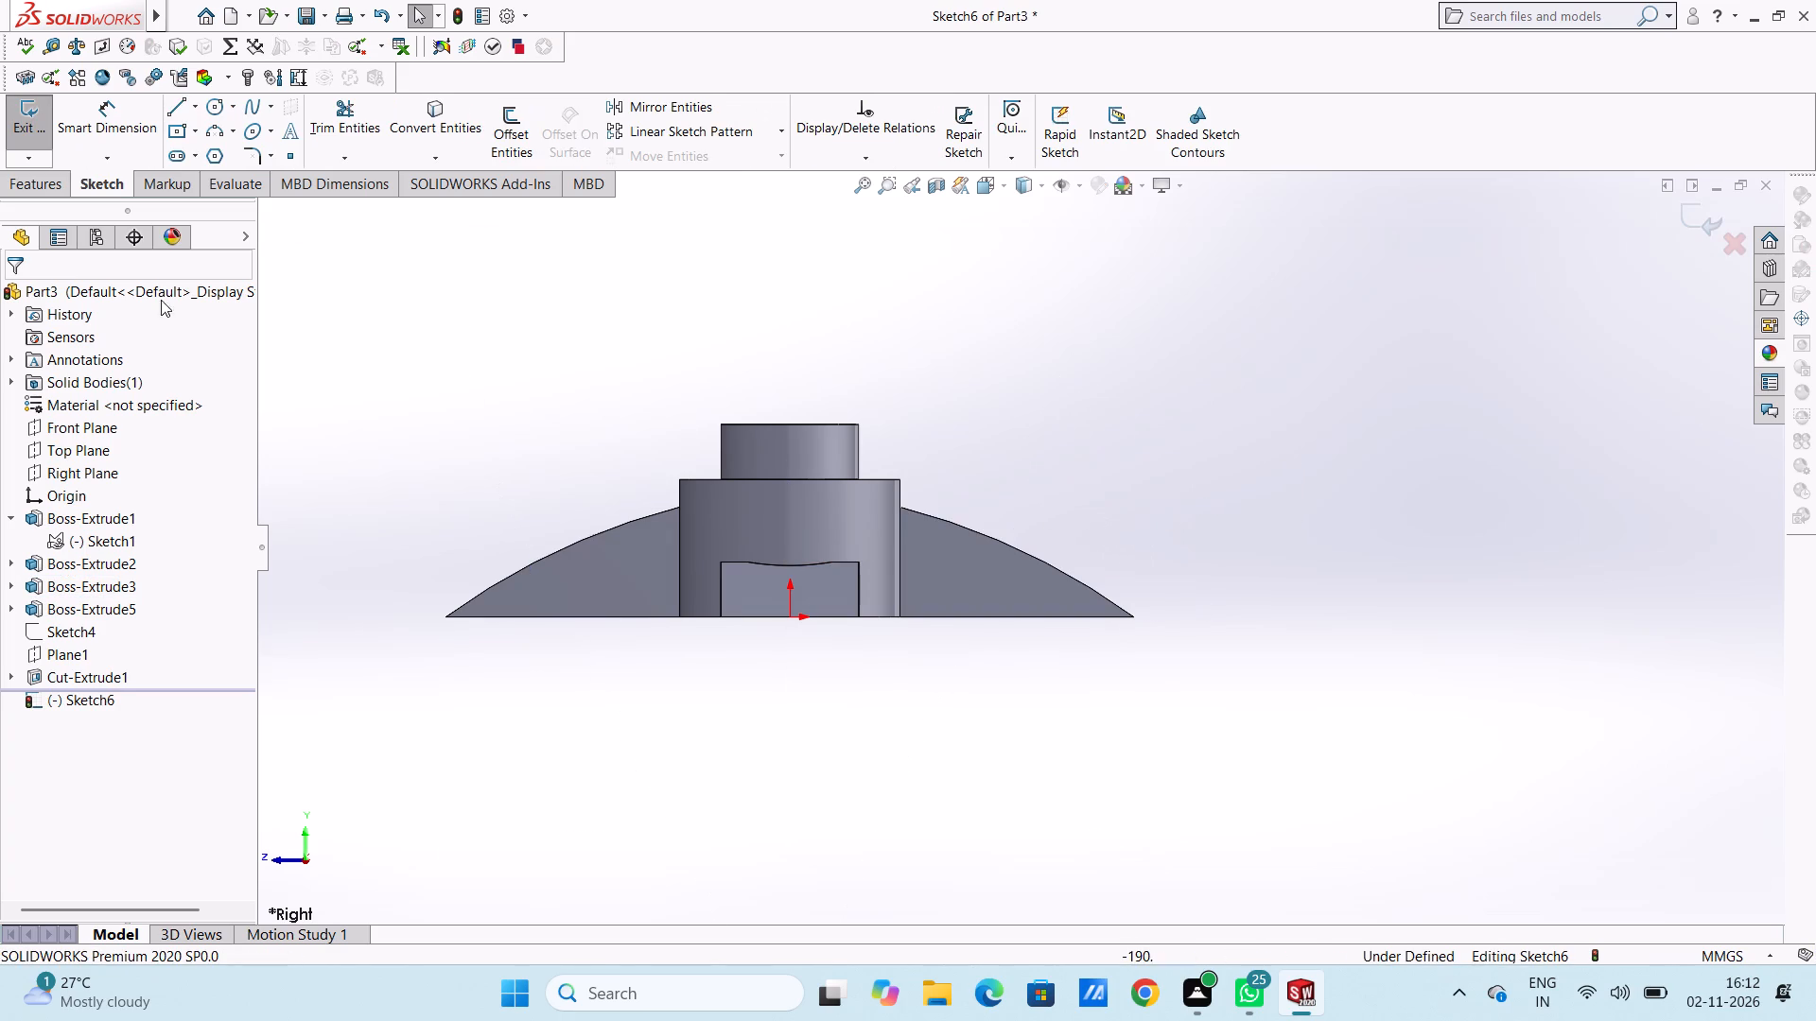
left_click(176, 103)
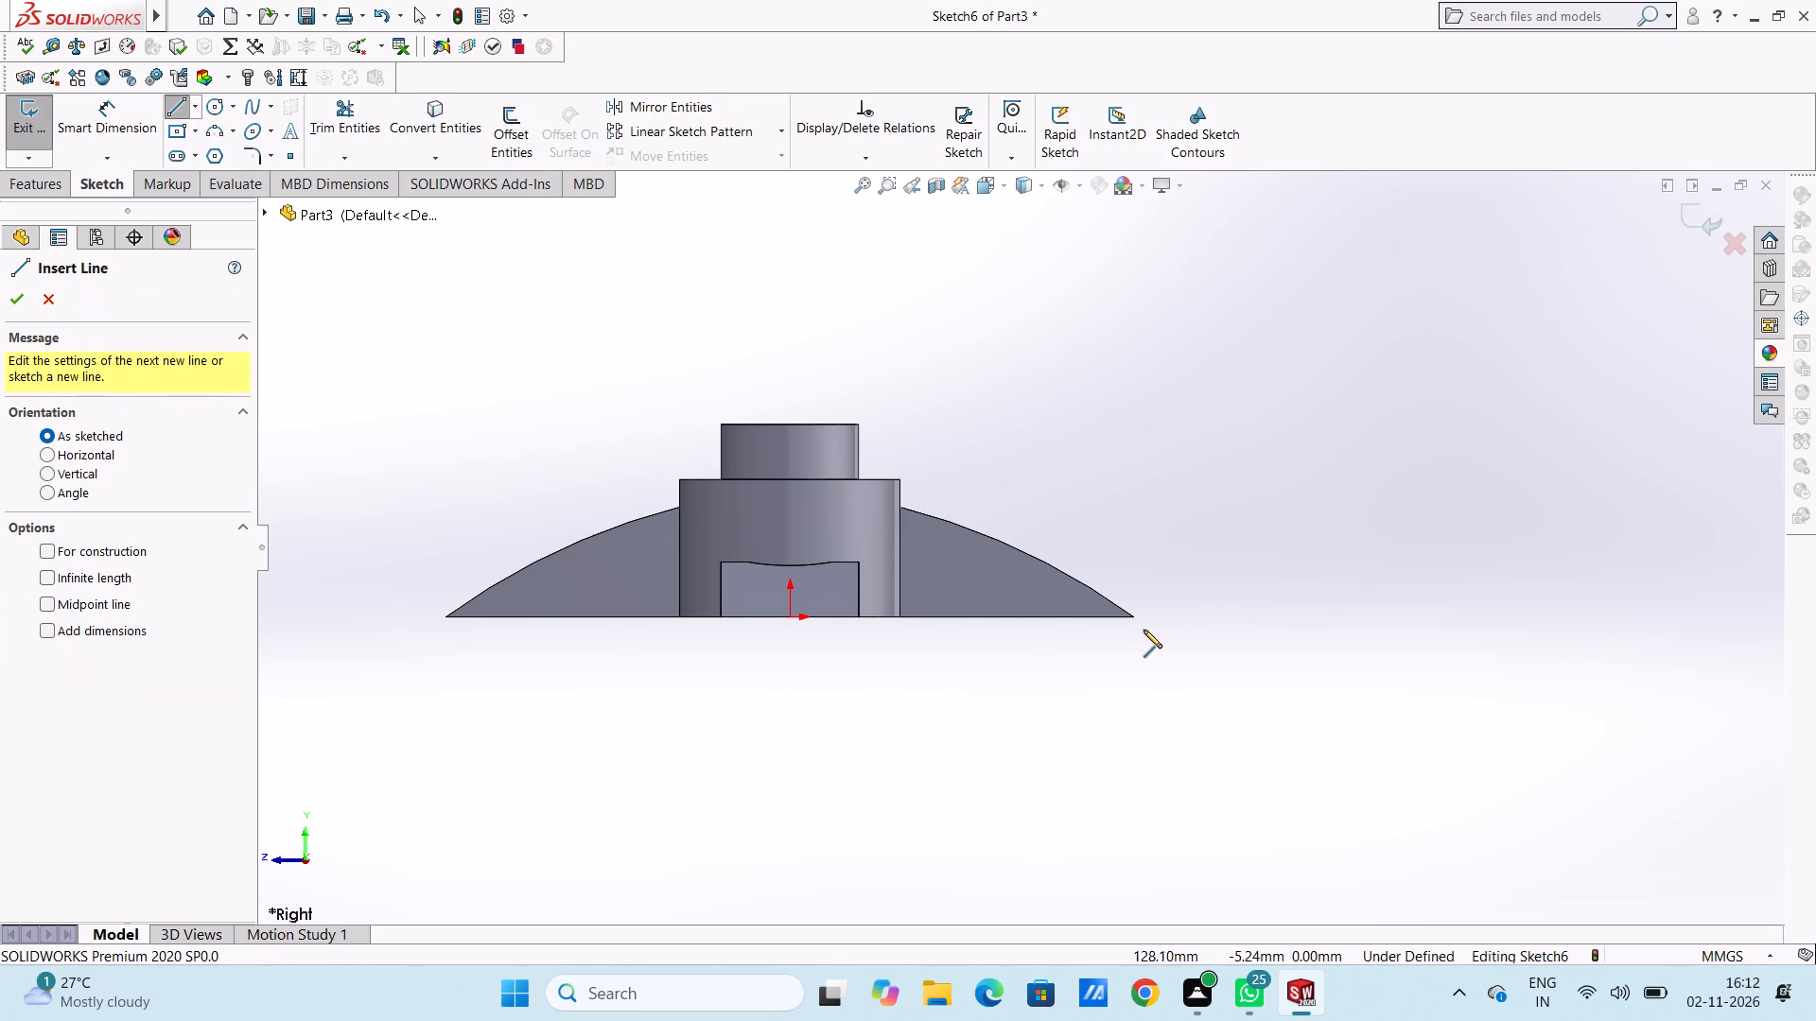
left_click(1133, 614)
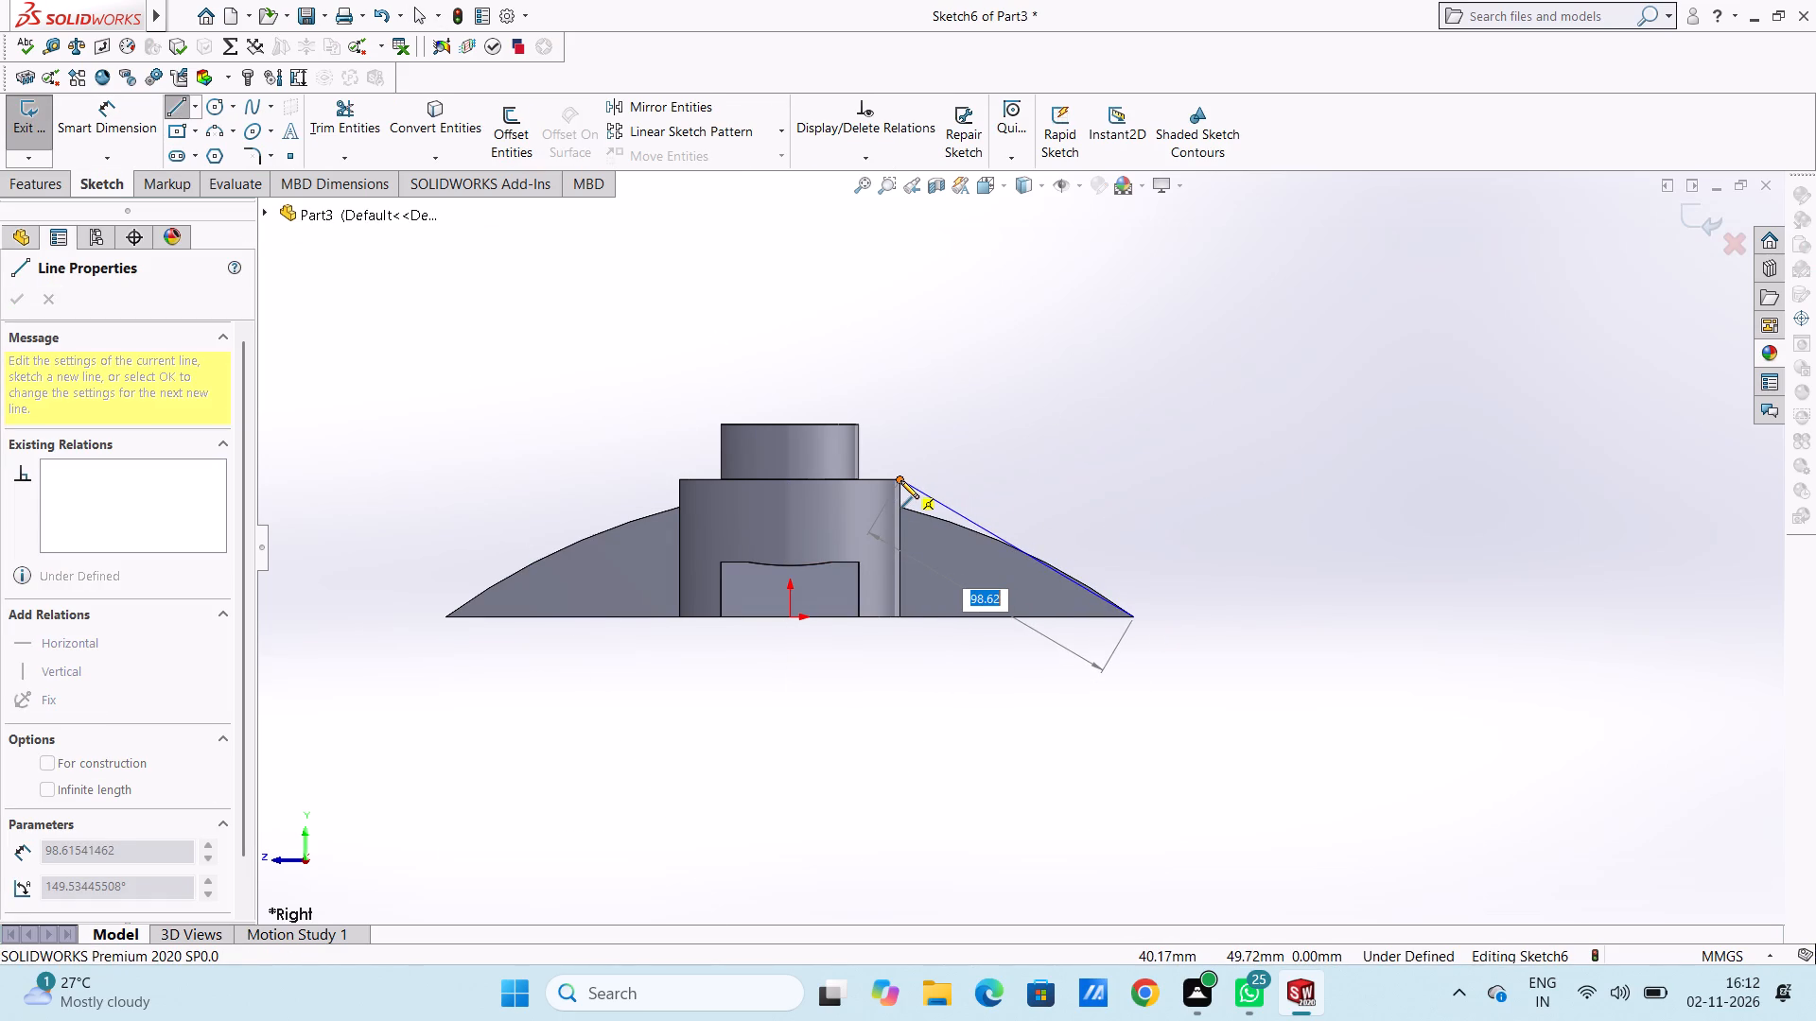
left_click(900, 480)
right_click(1141, 351)
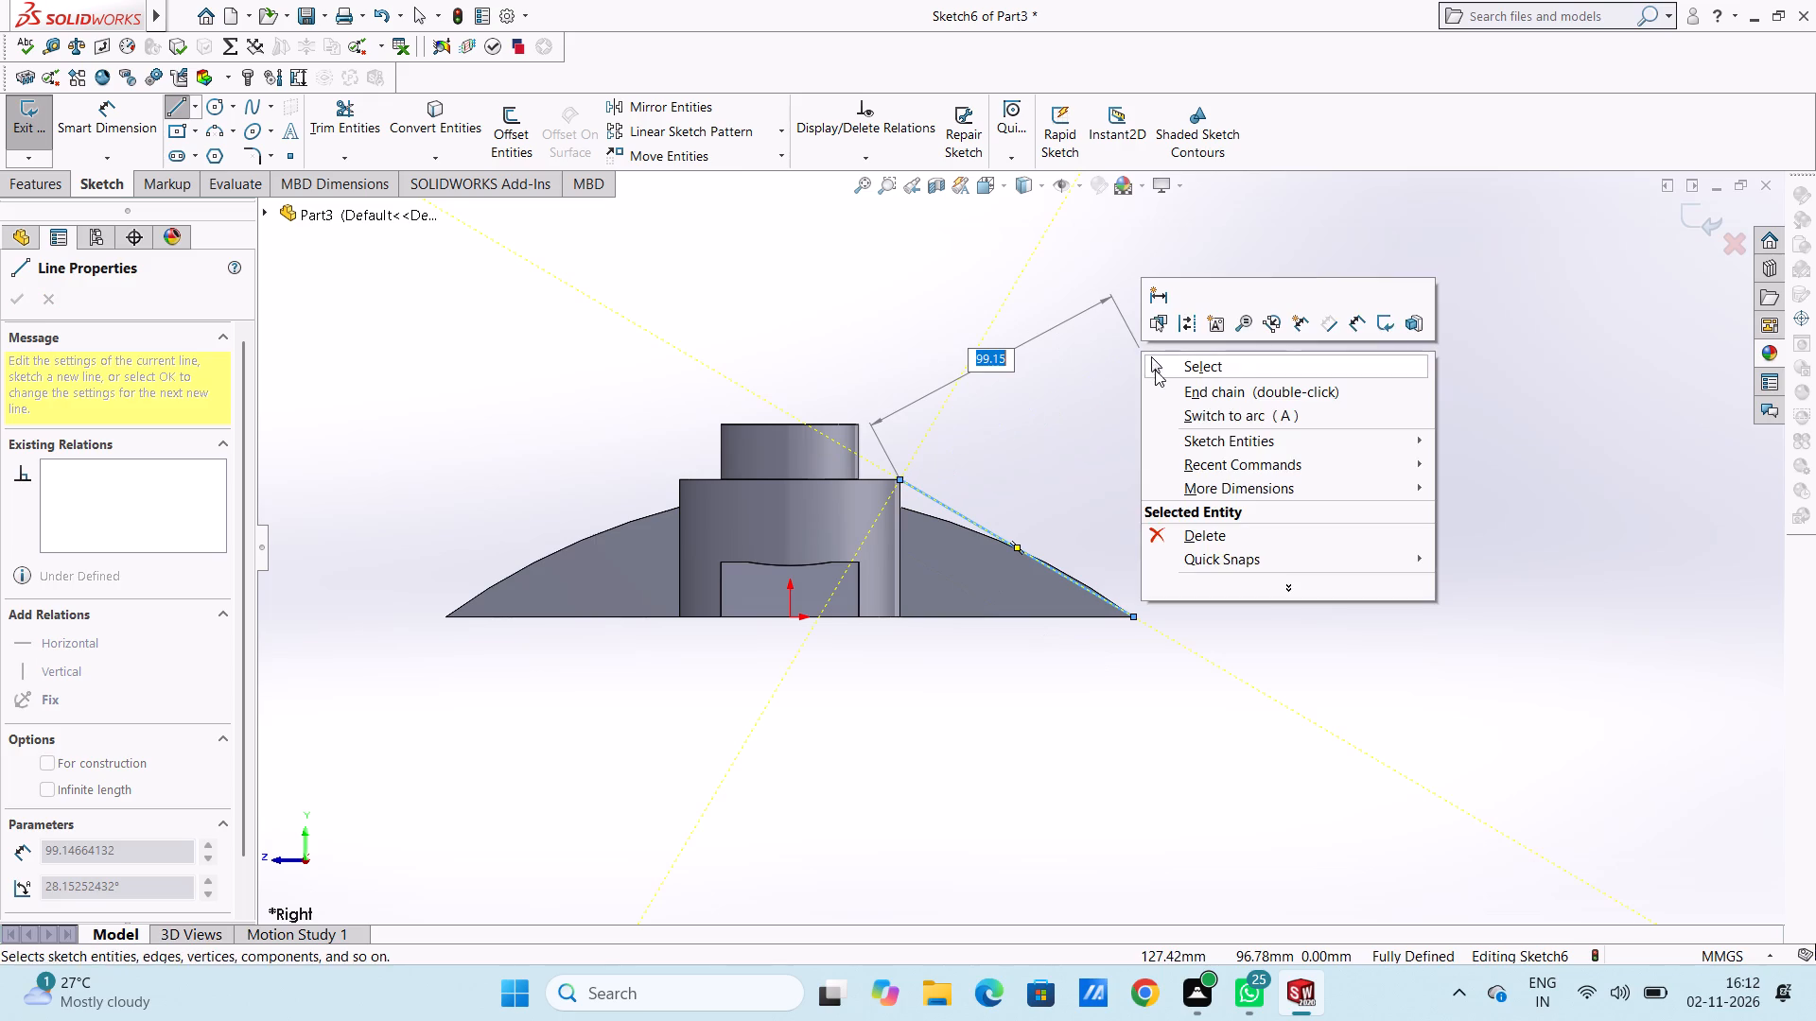
left_click(1155, 370)
left_click(1131, 371)
middle_click_drag(1048, 441, 1006, 529)
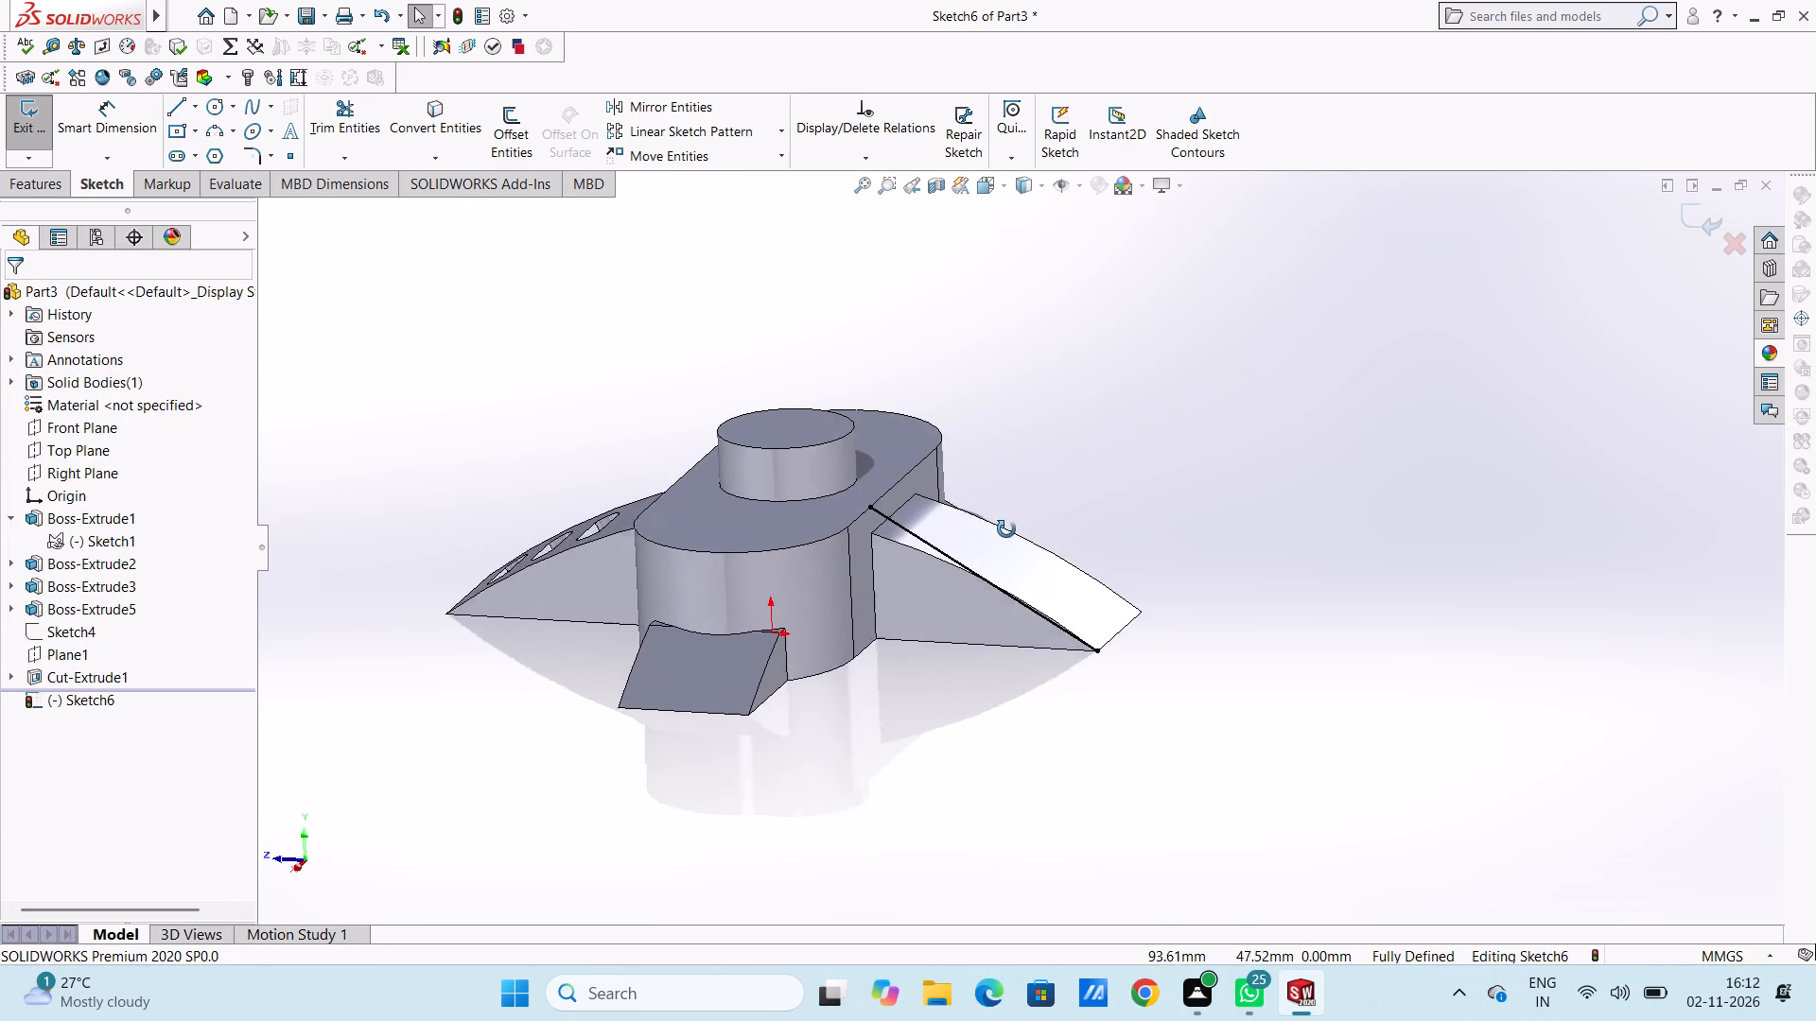
middle_click_drag(1006, 529, 1005, 531)
left_click(1687, 216)
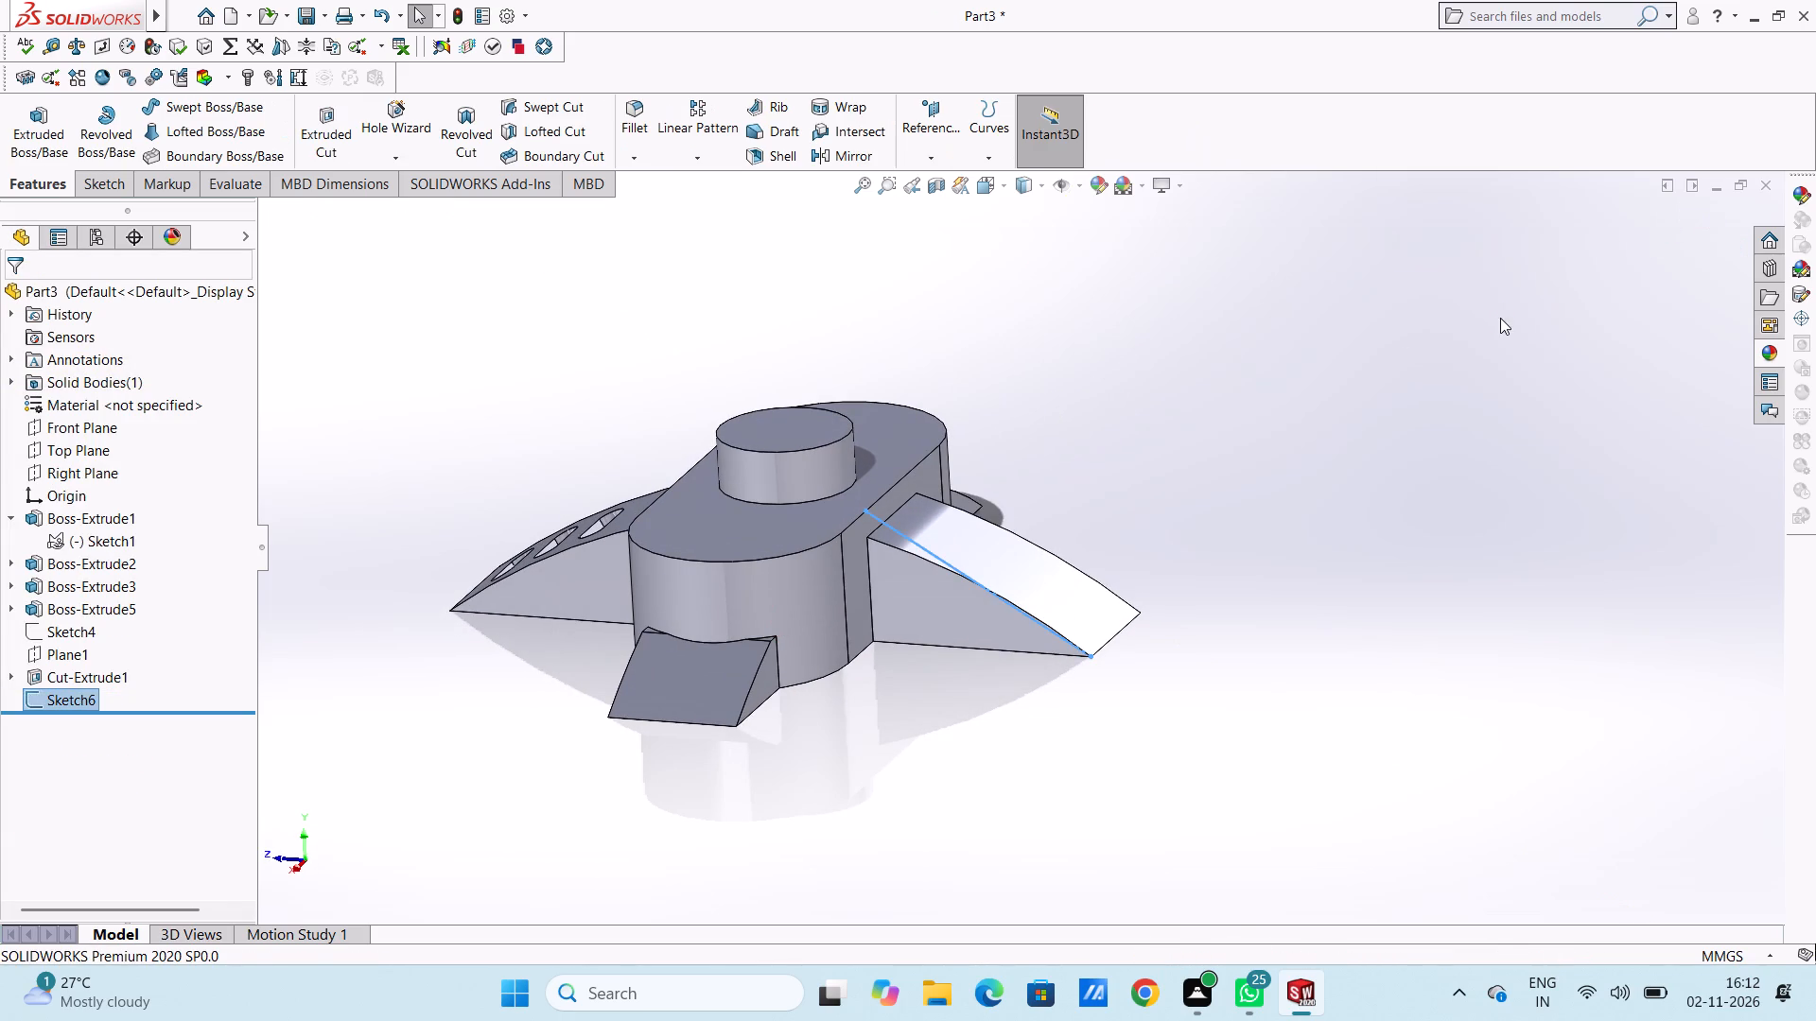
Start a reference plane using the Sketch6 line as its coincident first reference.
left_click(936, 109)
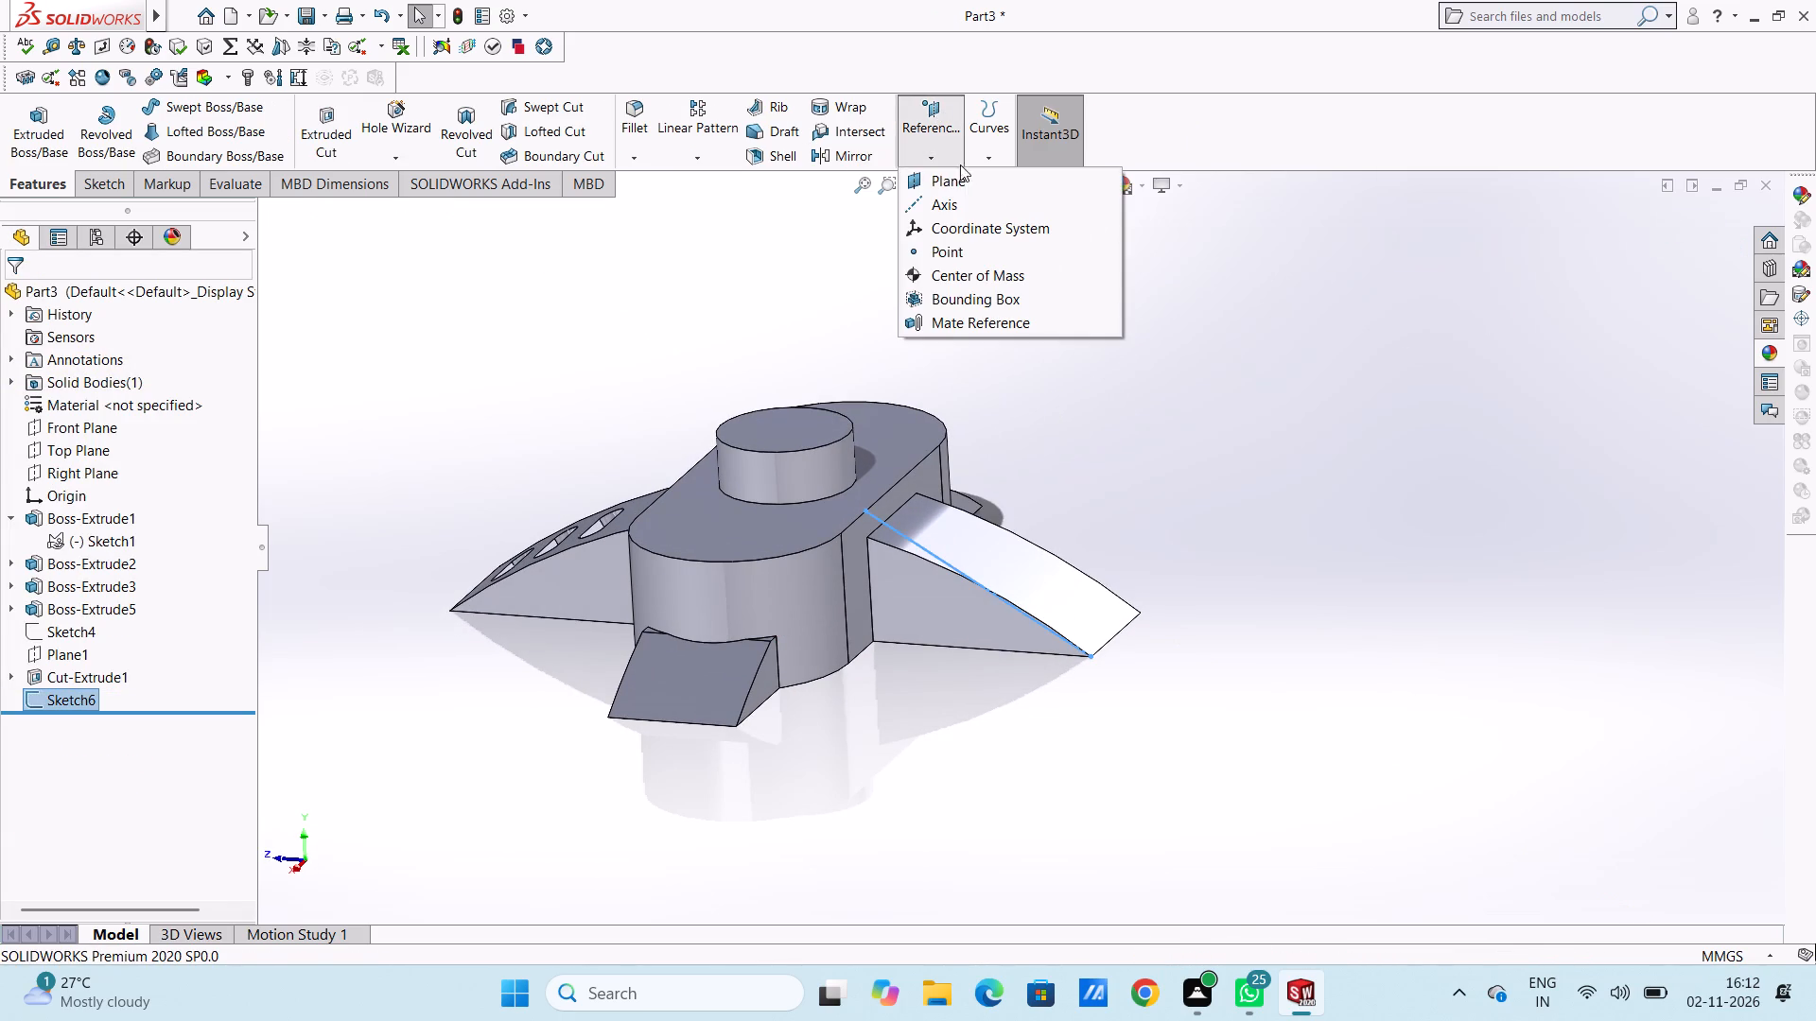
left_click(975, 181)
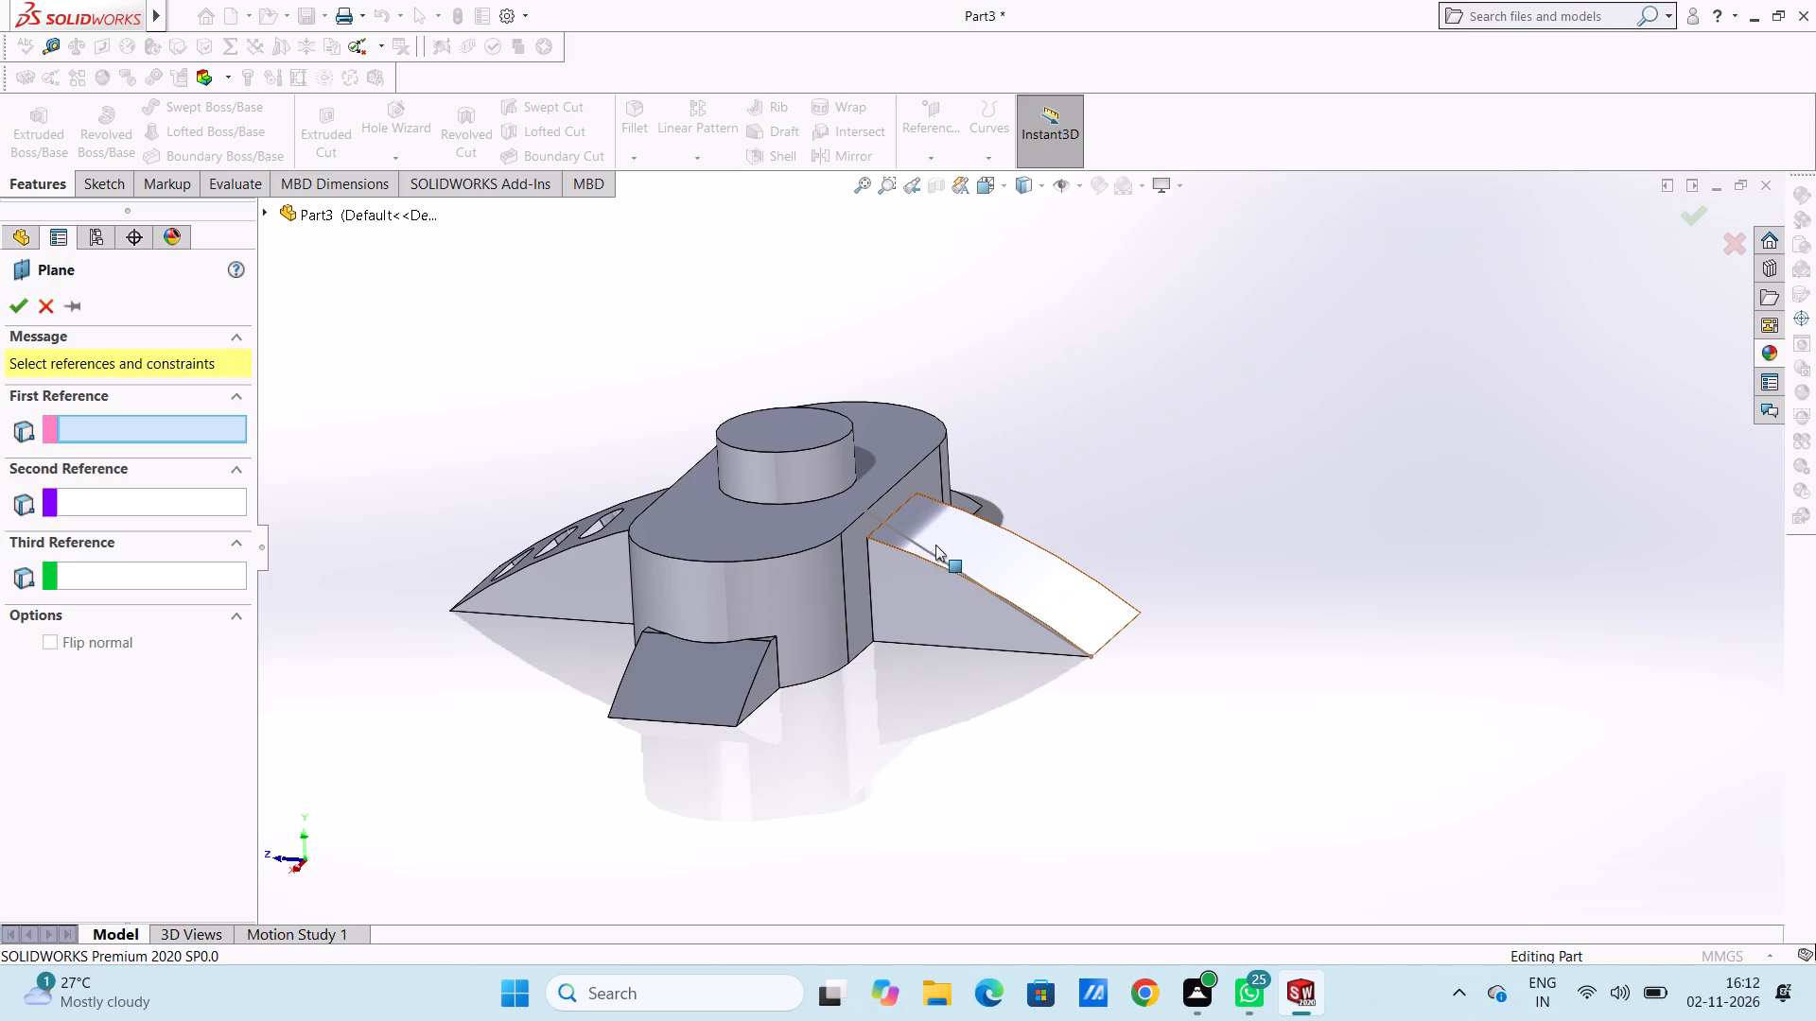
left_click(913, 536)
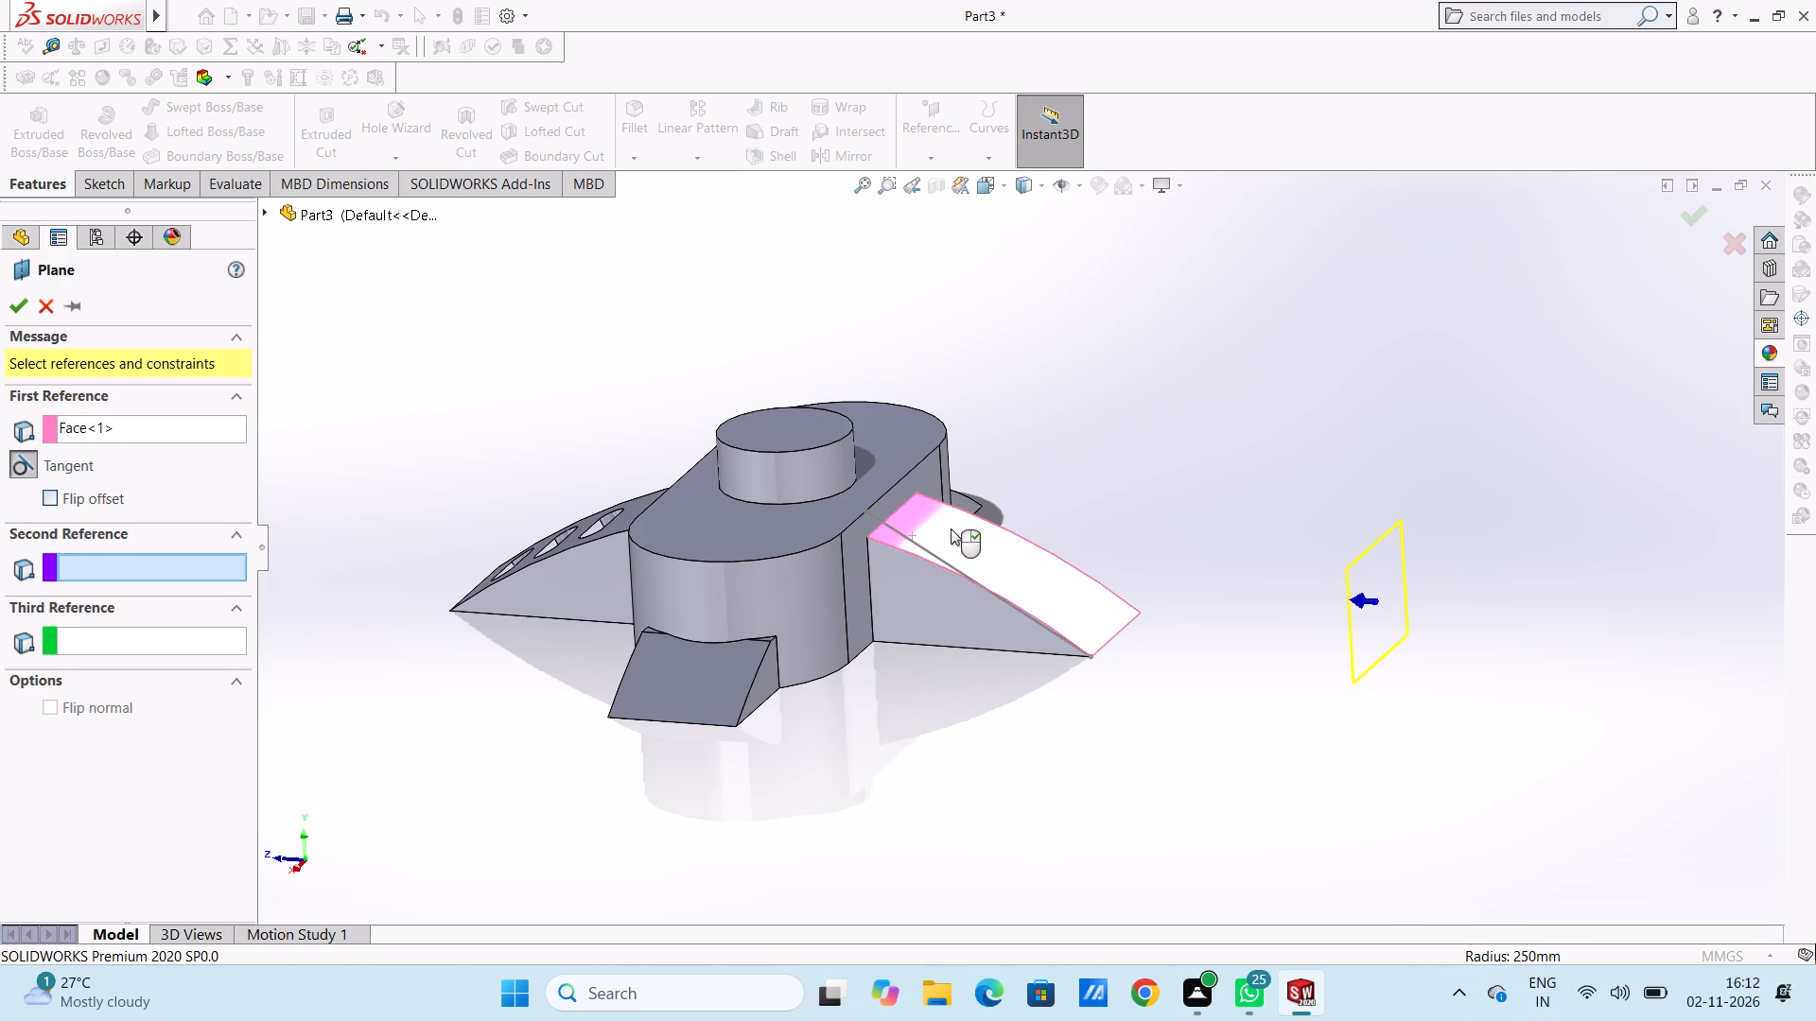
left_click(952, 532)
left_click(914, 542)
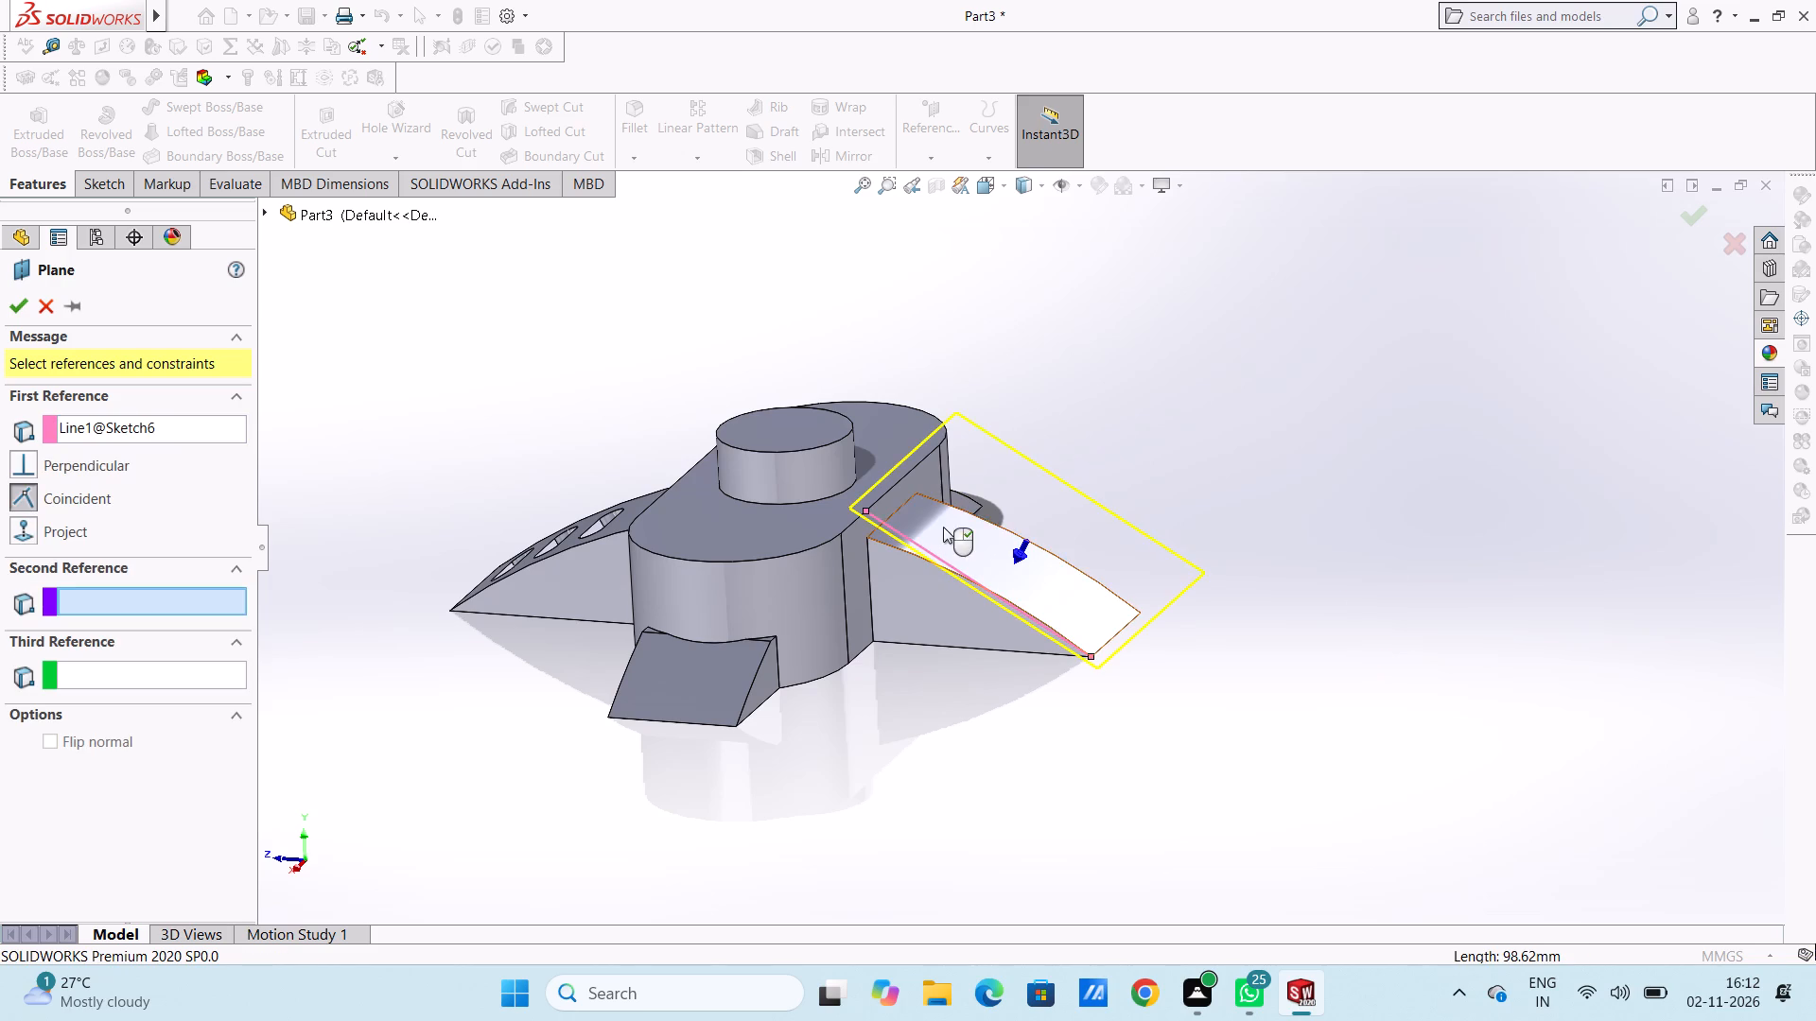
middle_click_drag(1250, 476, 1210, 441)
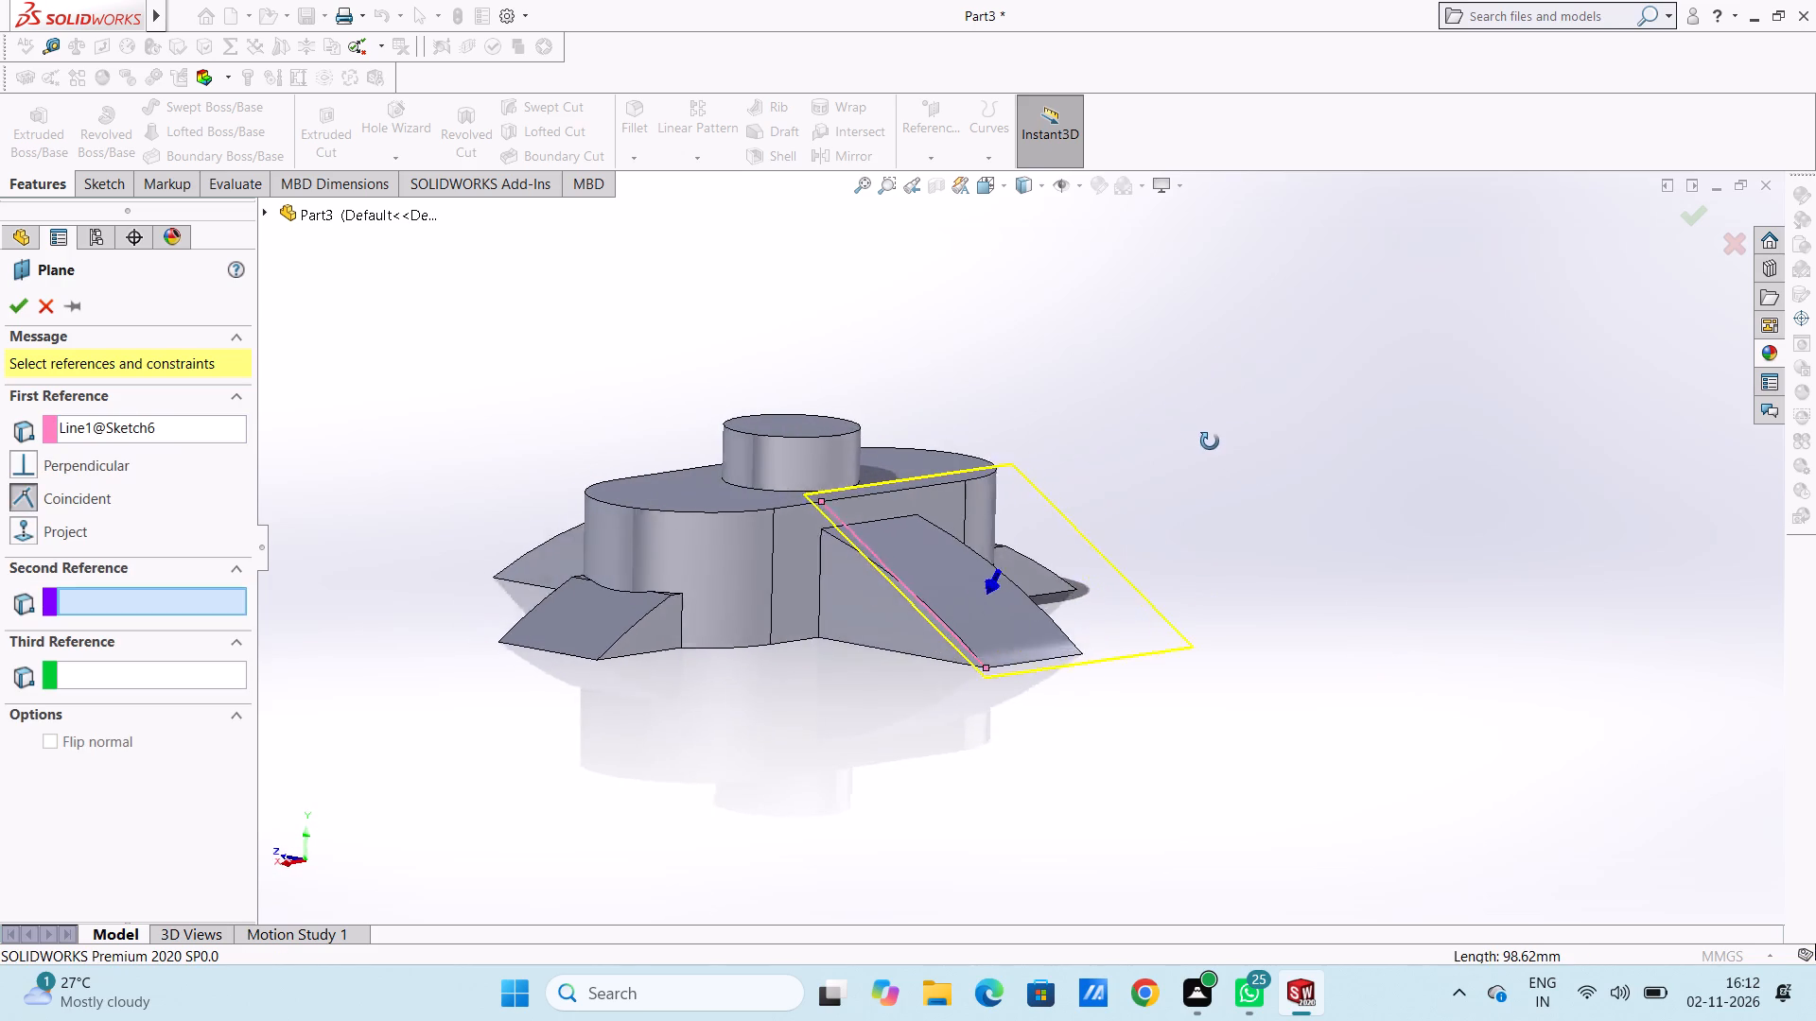
middle_click_drag(1210, 441, 1173, 497)
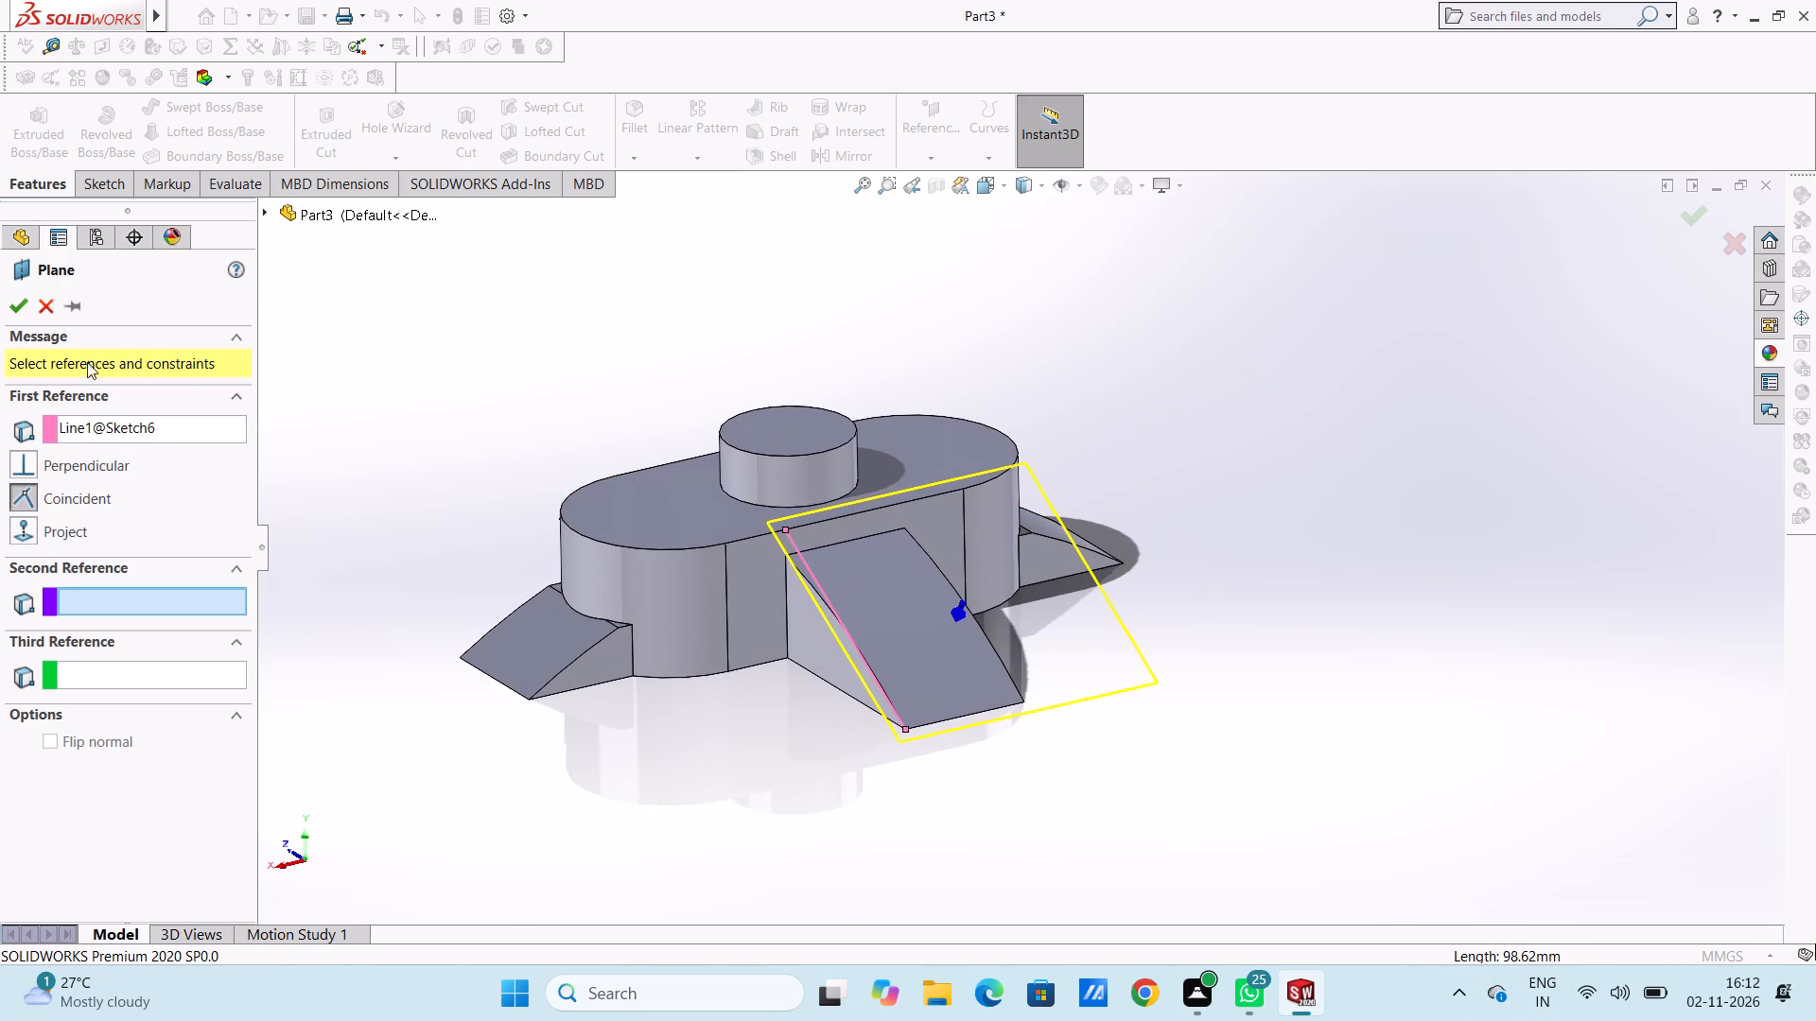
left_click(21, 307)
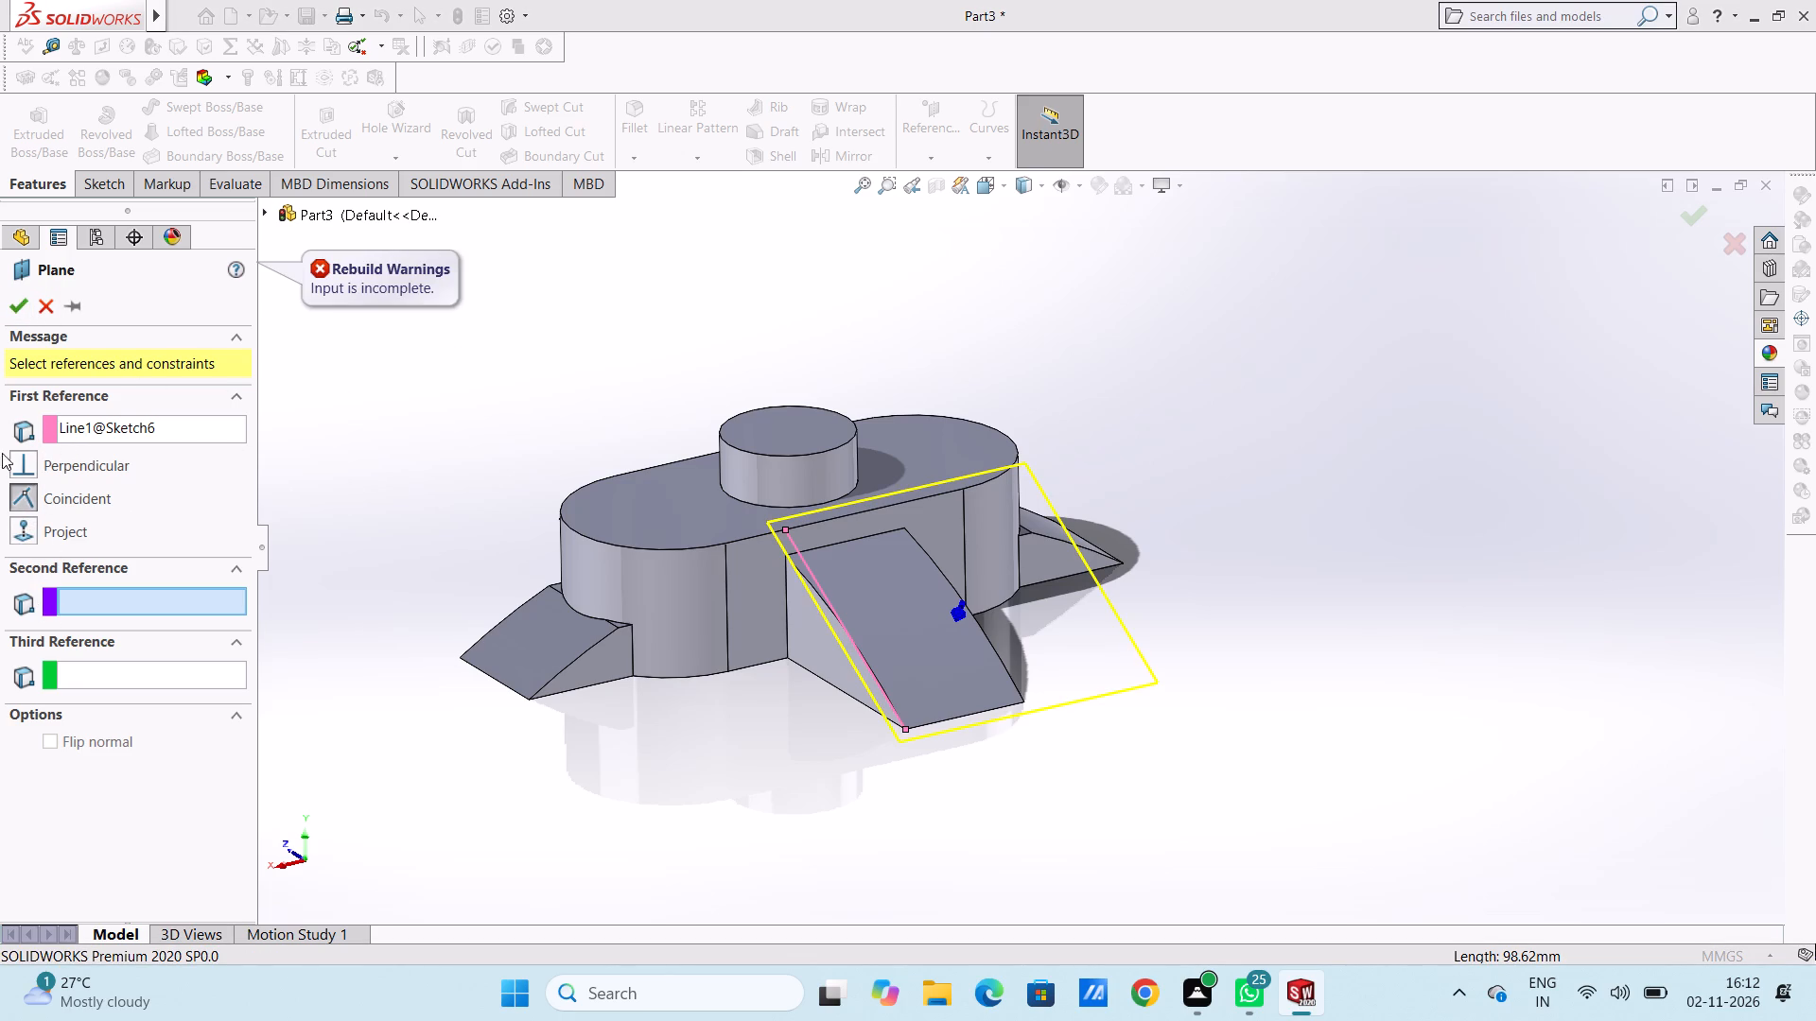
left_click(19, 305)
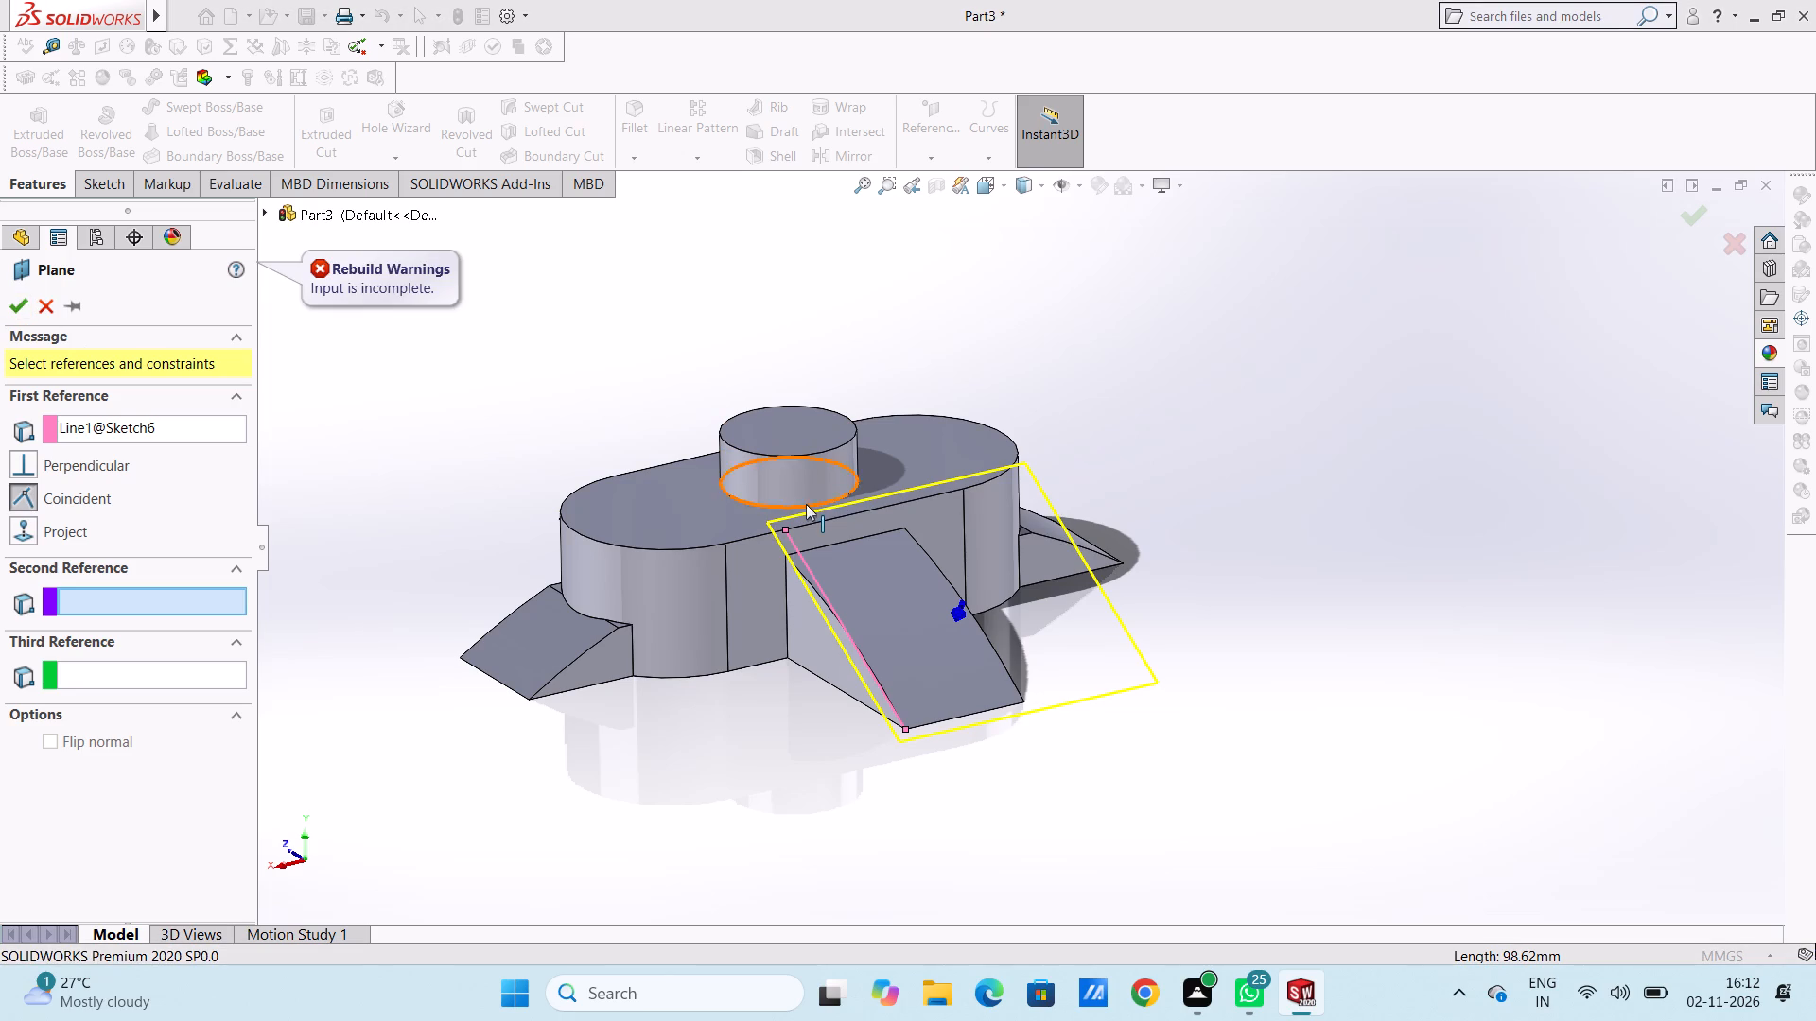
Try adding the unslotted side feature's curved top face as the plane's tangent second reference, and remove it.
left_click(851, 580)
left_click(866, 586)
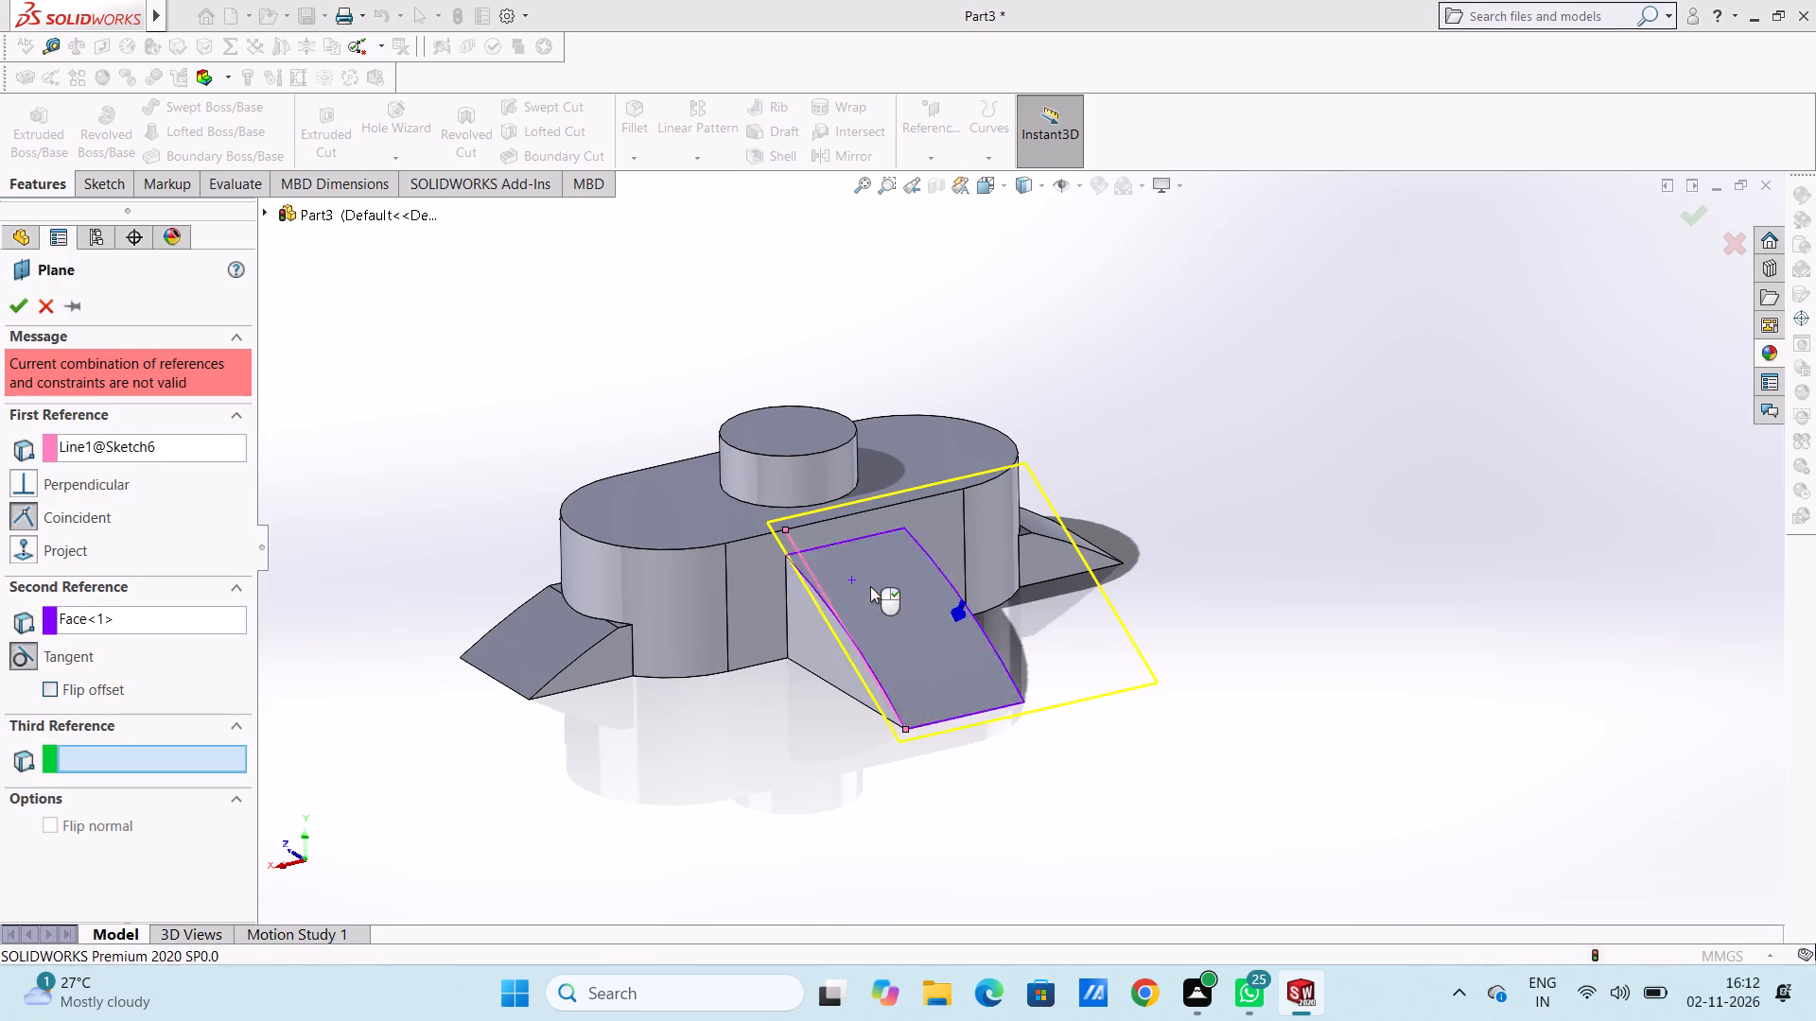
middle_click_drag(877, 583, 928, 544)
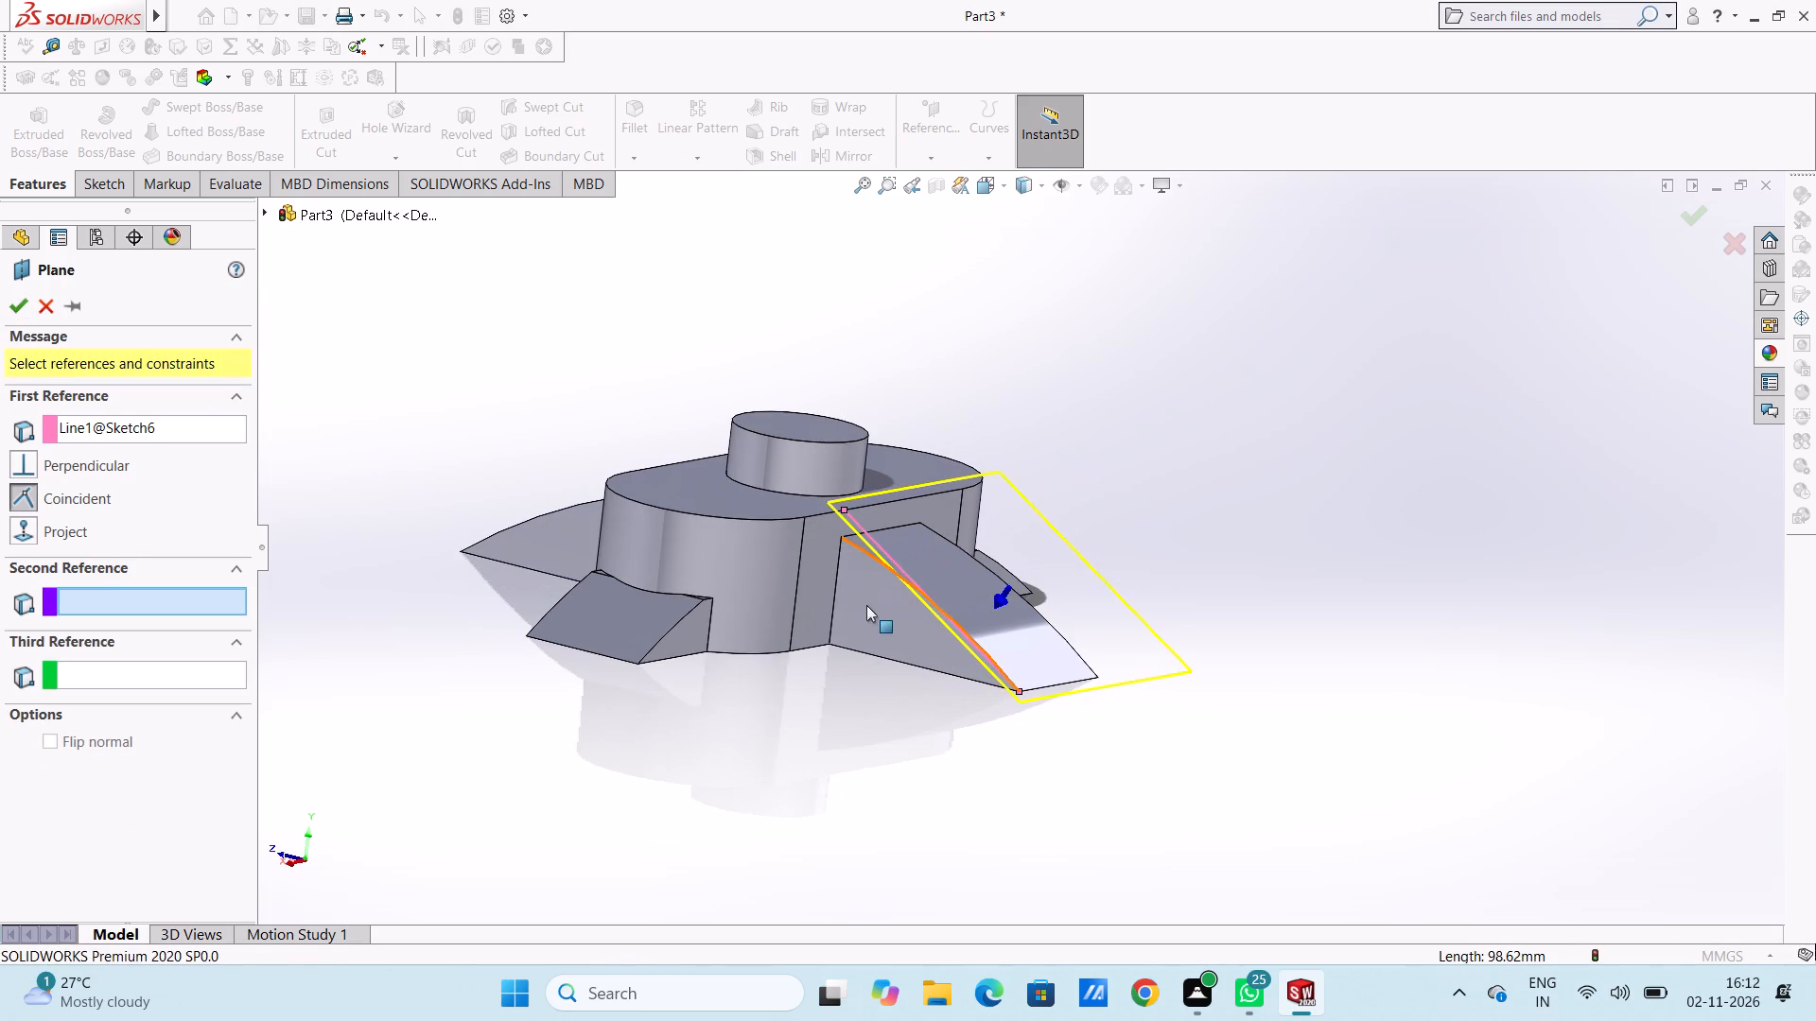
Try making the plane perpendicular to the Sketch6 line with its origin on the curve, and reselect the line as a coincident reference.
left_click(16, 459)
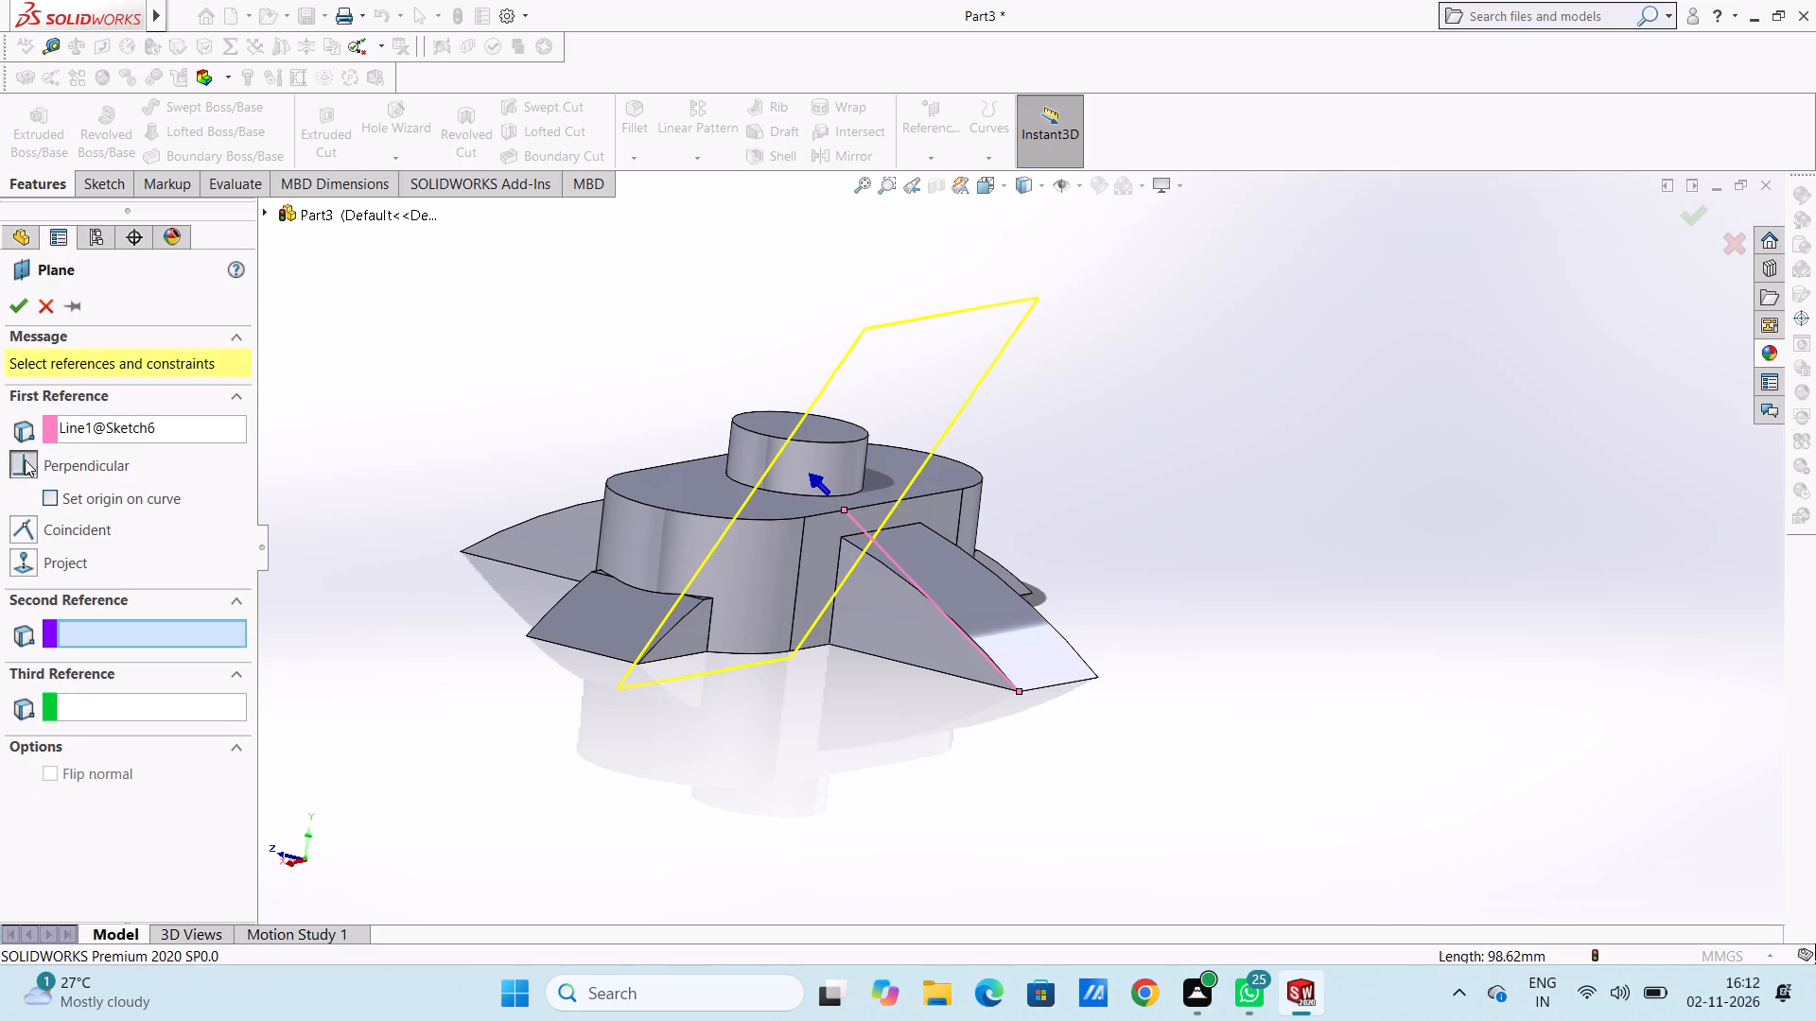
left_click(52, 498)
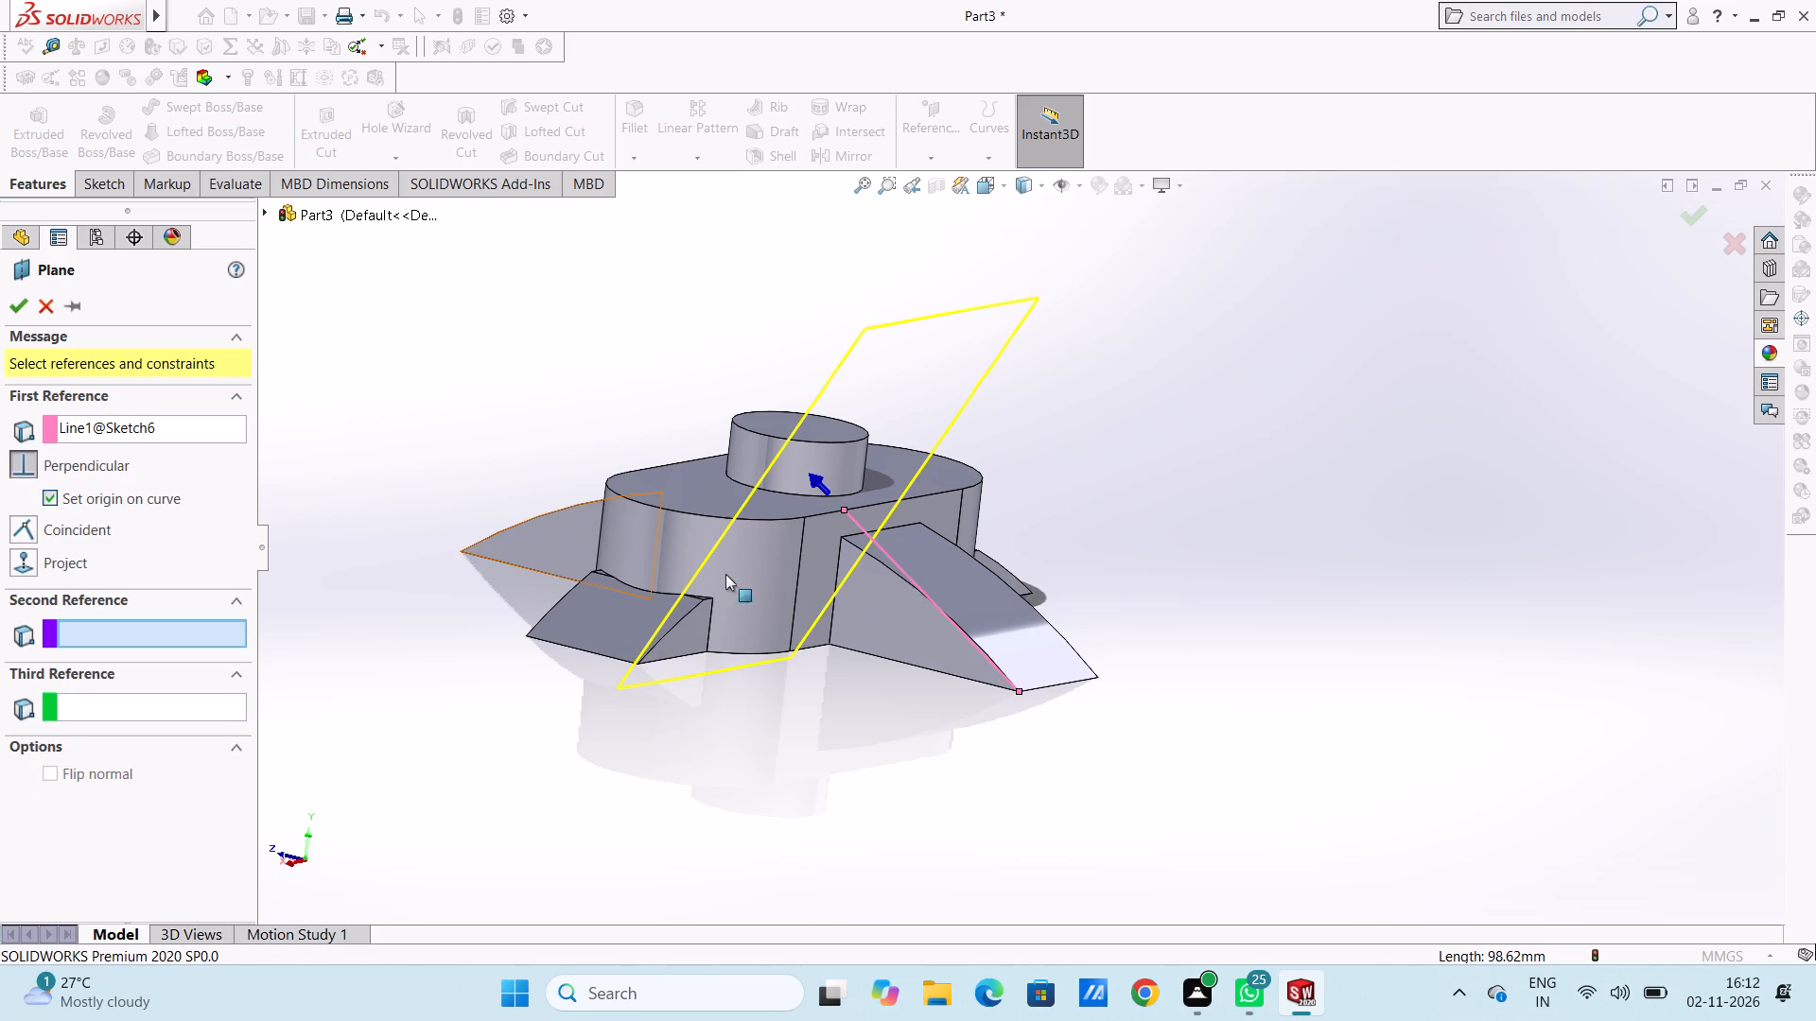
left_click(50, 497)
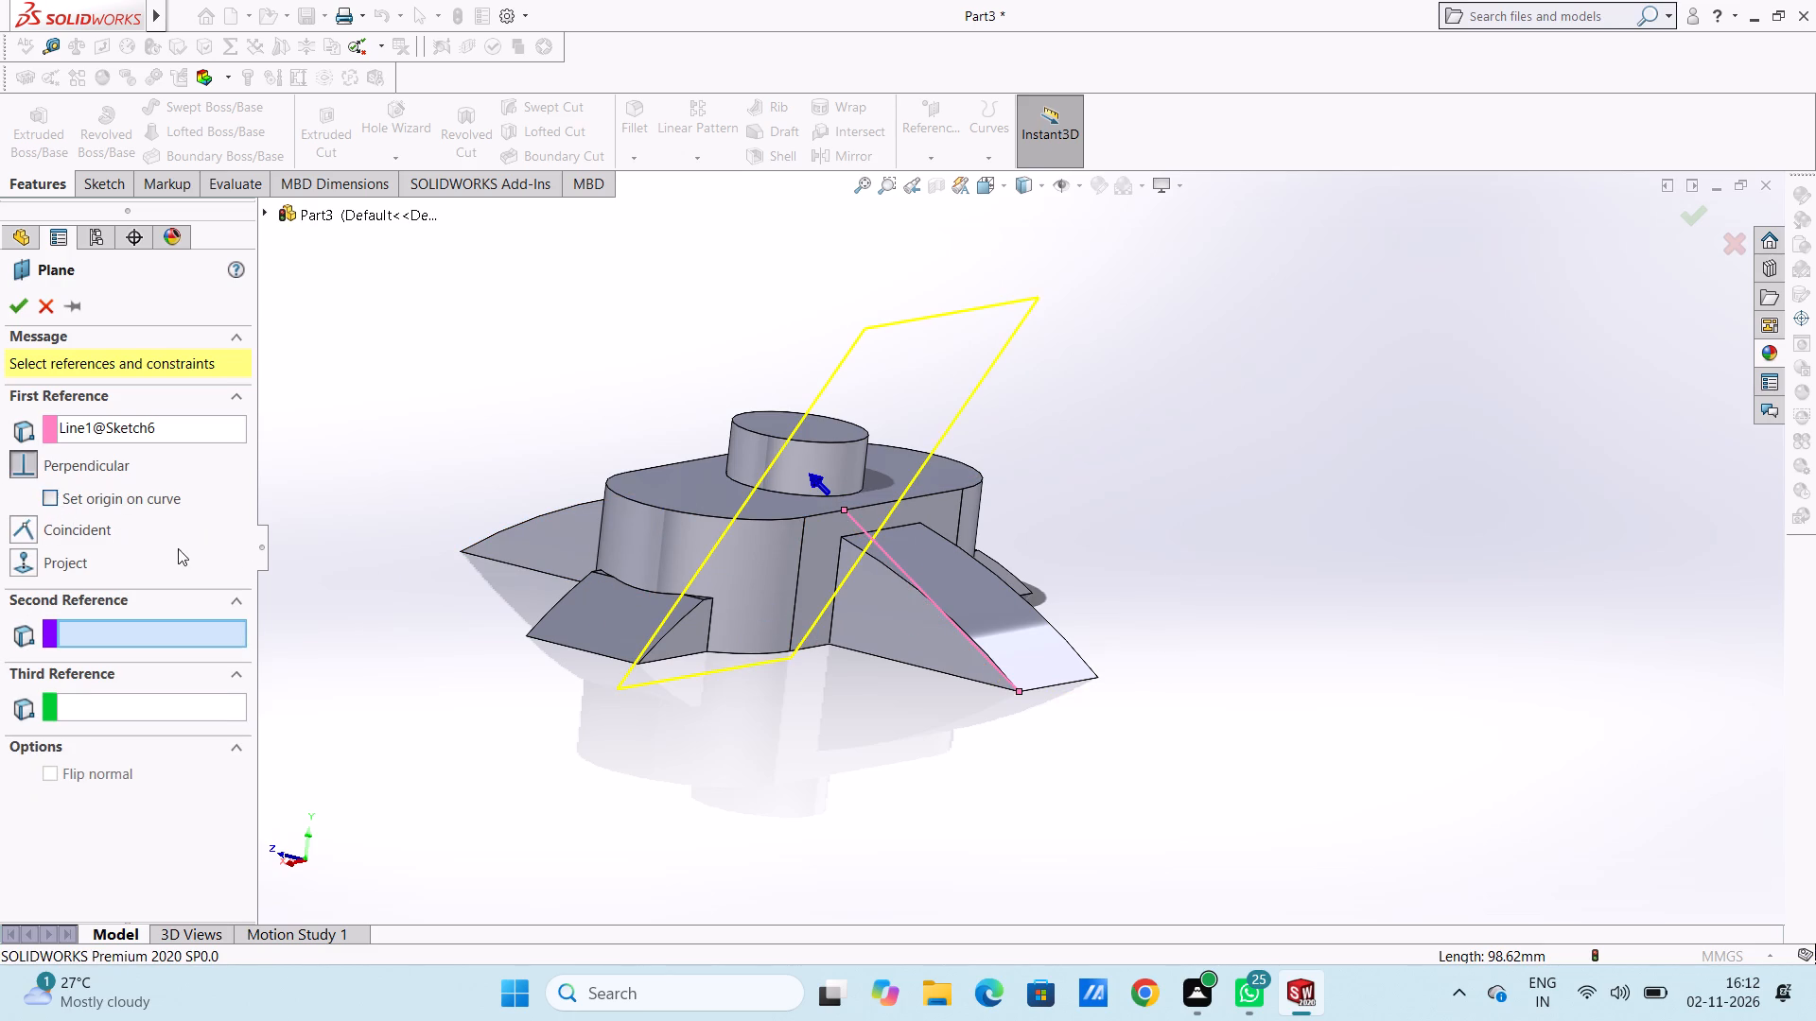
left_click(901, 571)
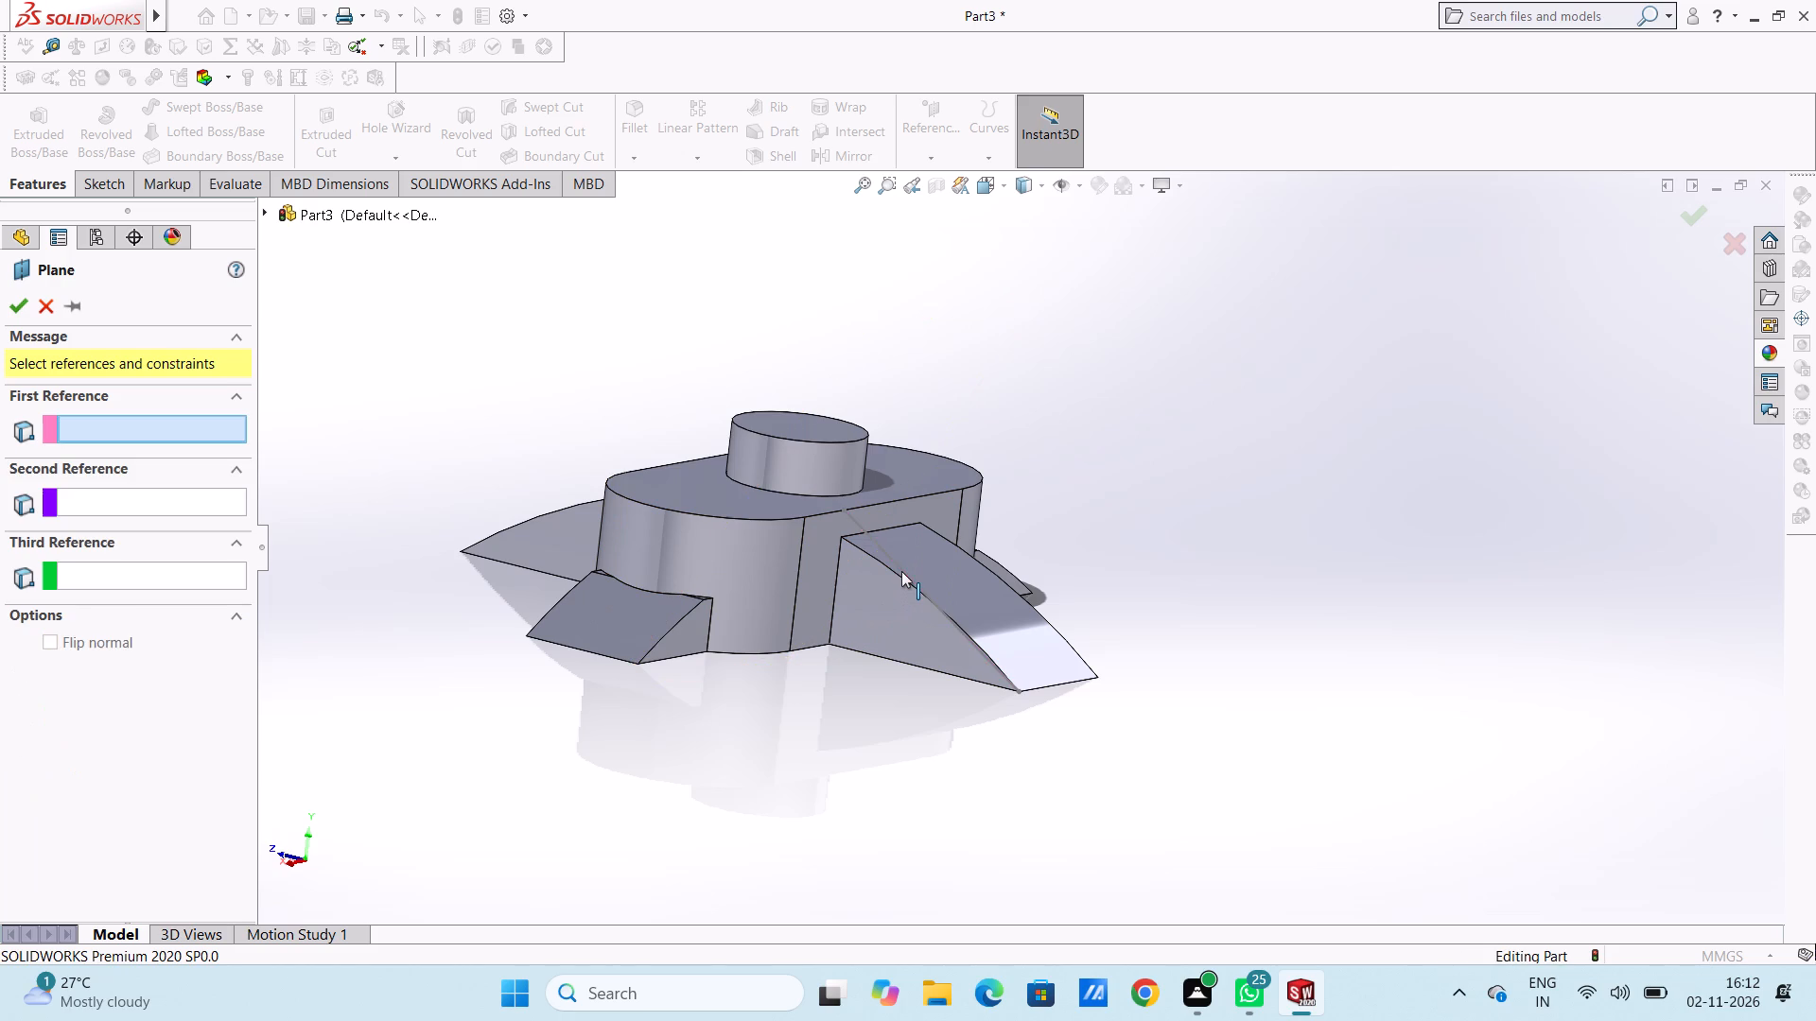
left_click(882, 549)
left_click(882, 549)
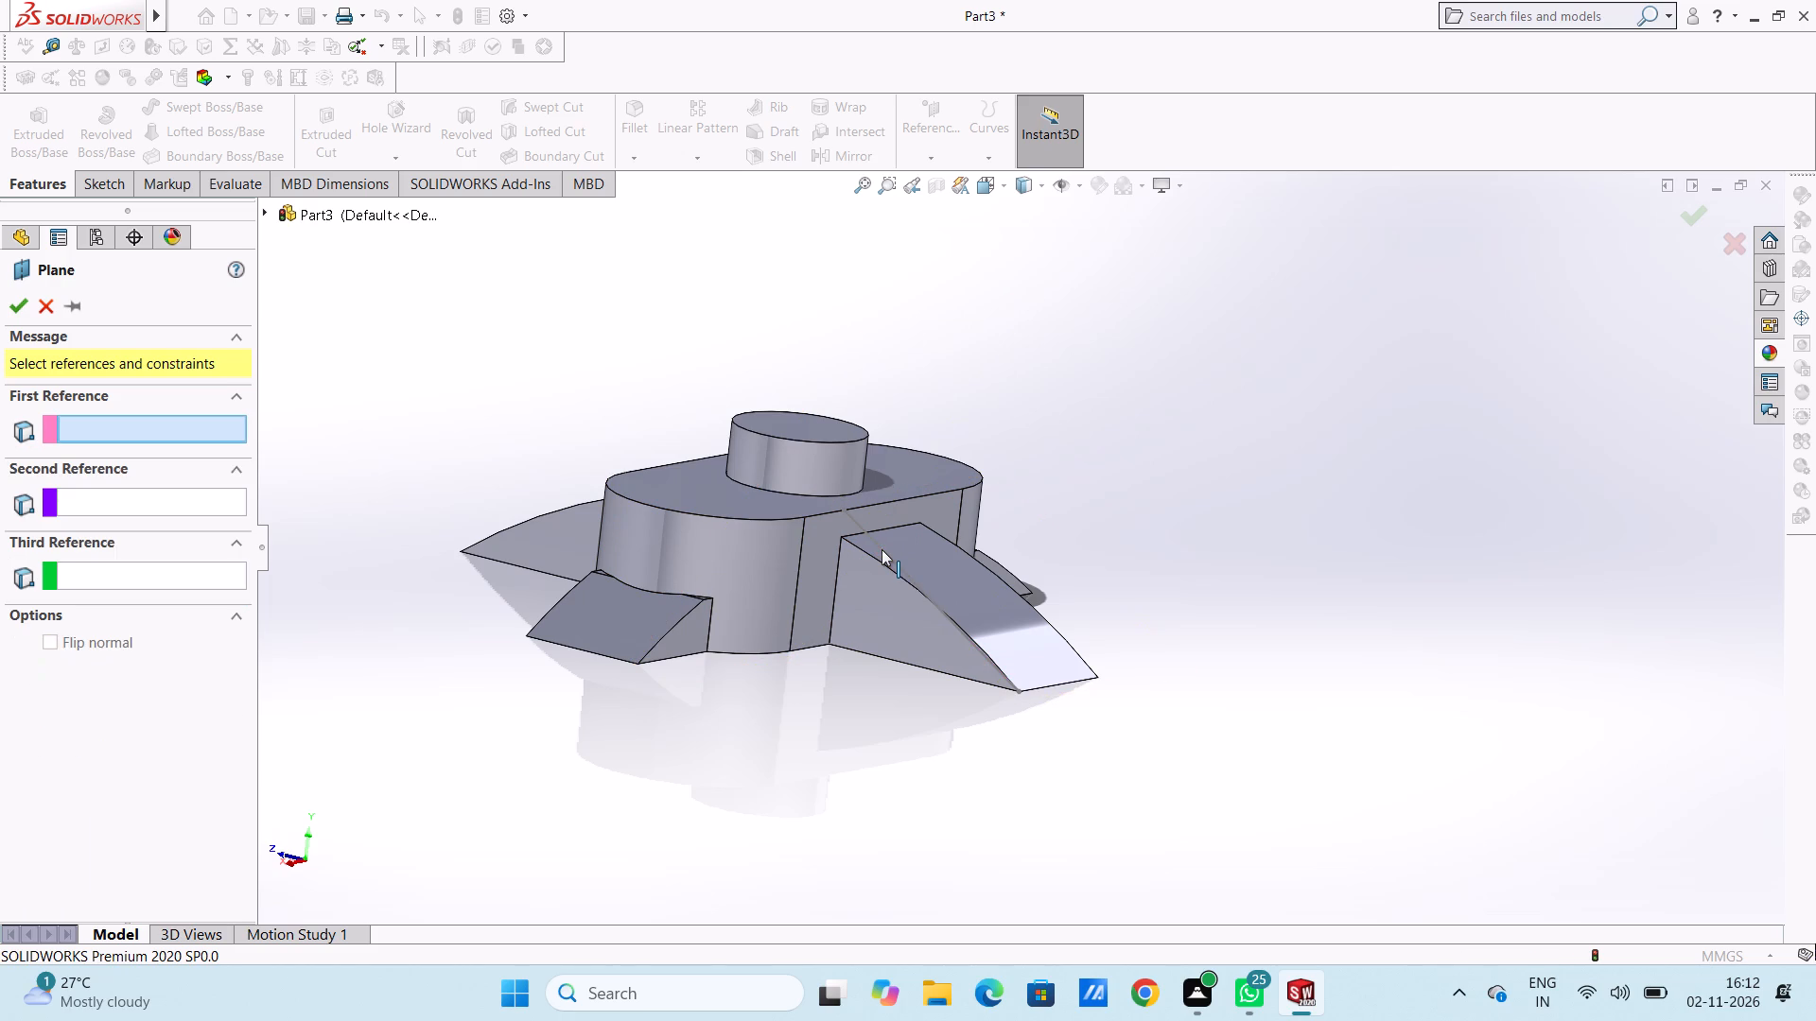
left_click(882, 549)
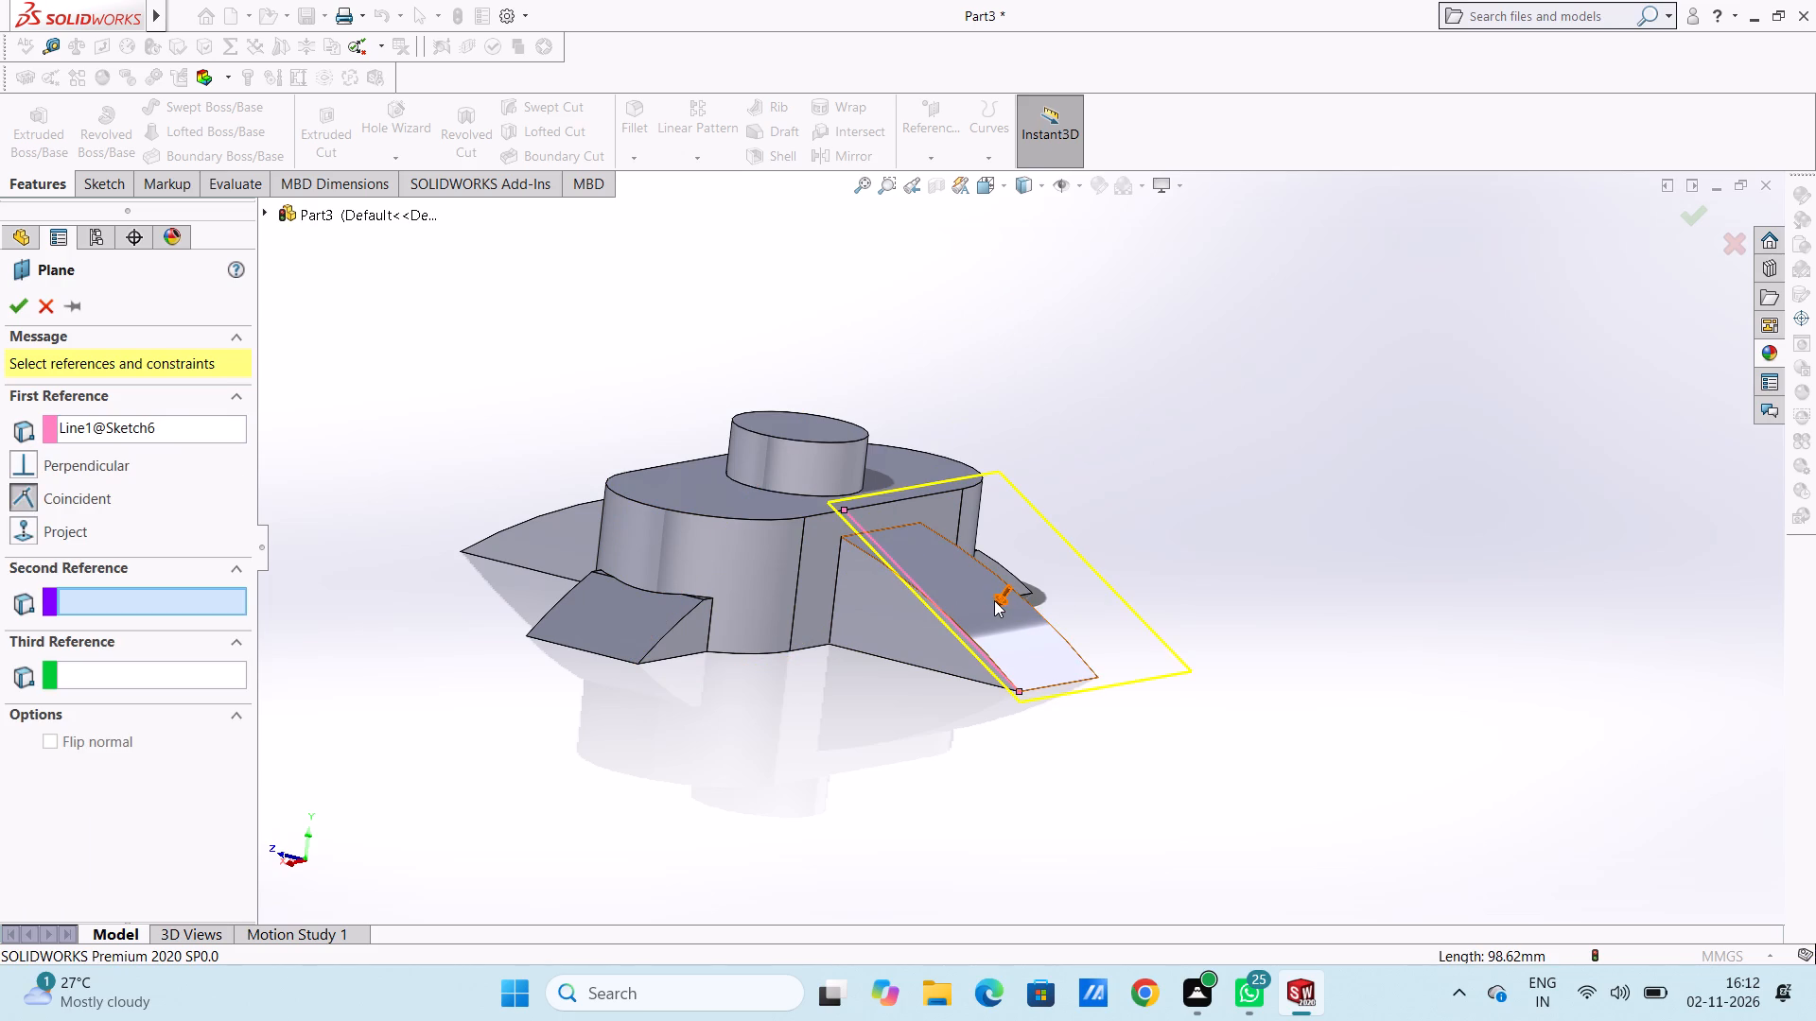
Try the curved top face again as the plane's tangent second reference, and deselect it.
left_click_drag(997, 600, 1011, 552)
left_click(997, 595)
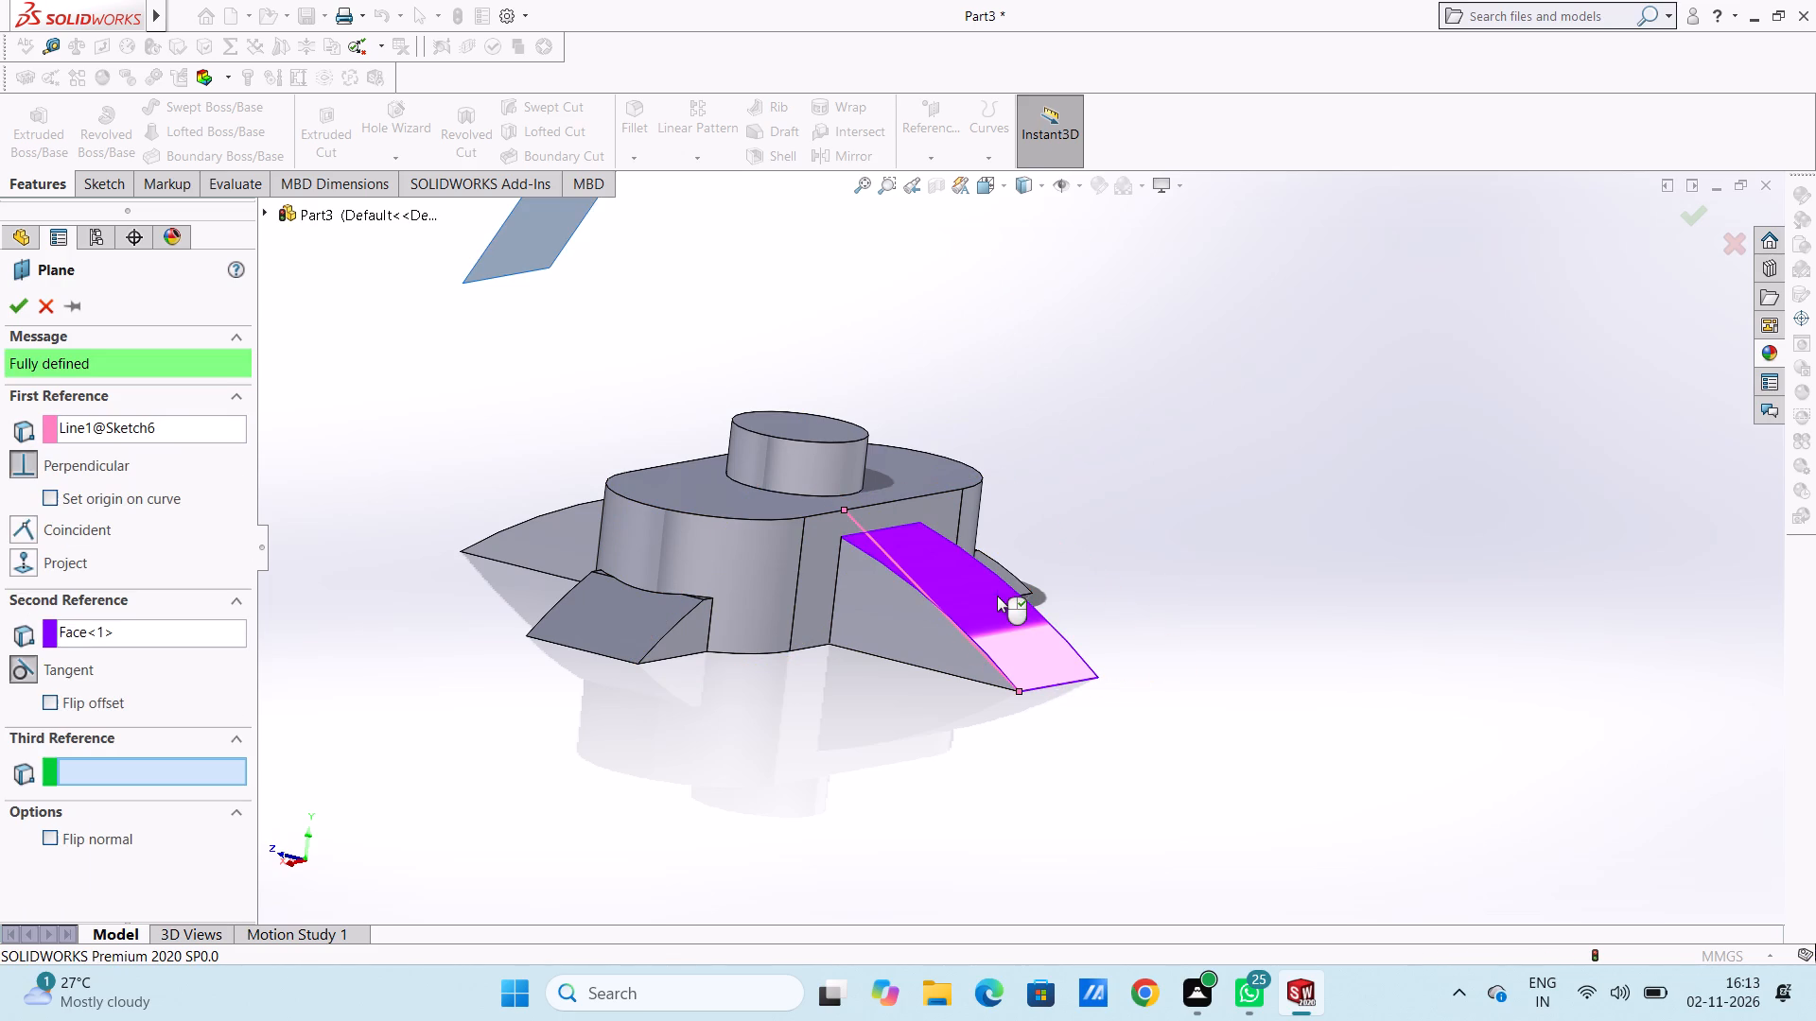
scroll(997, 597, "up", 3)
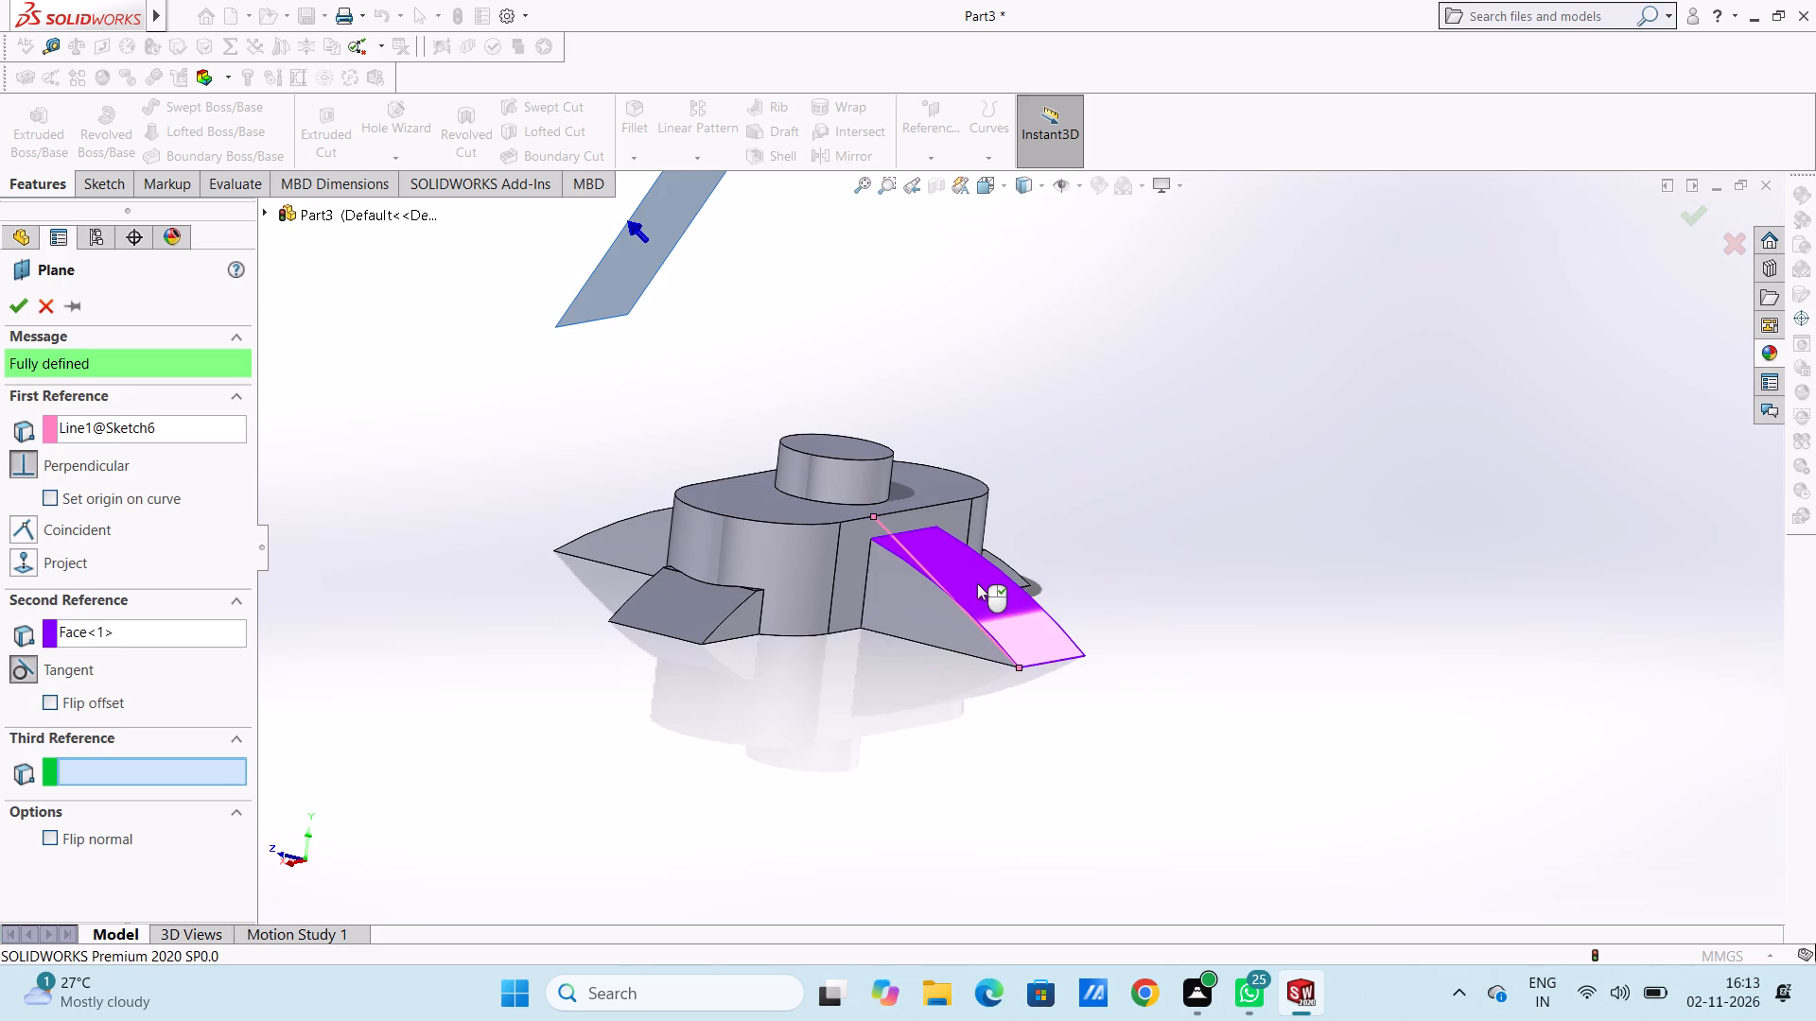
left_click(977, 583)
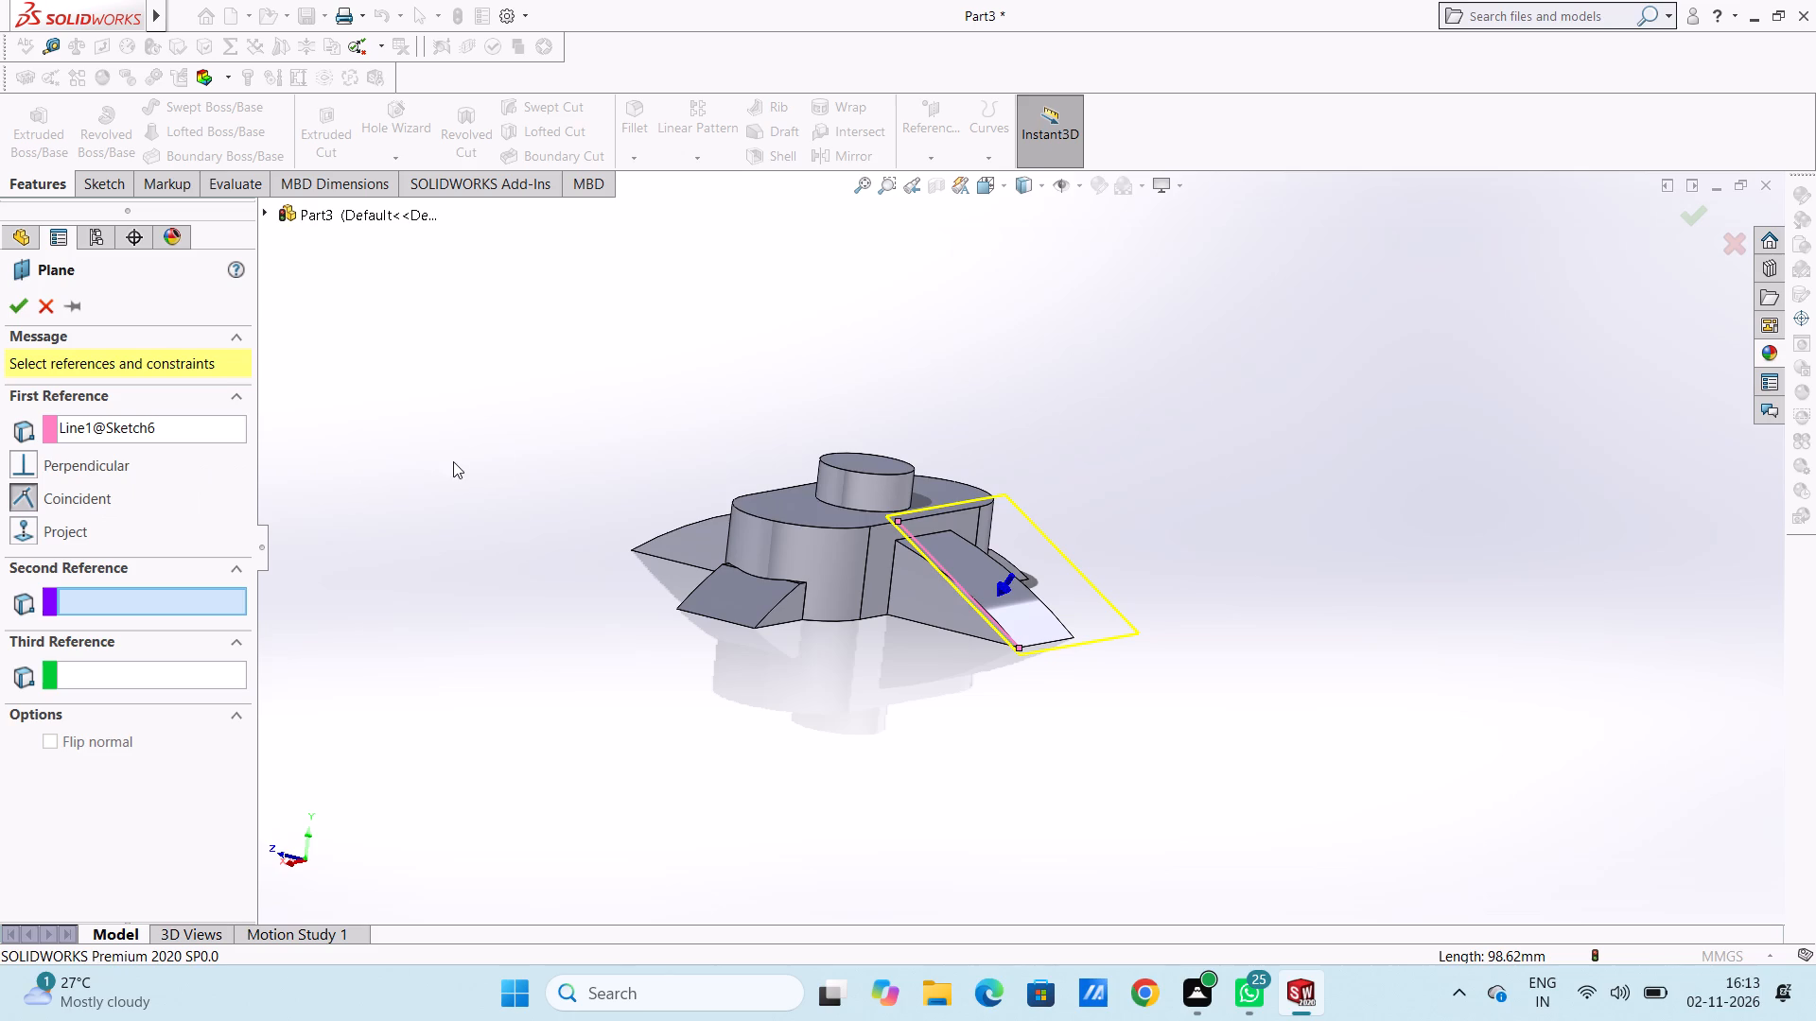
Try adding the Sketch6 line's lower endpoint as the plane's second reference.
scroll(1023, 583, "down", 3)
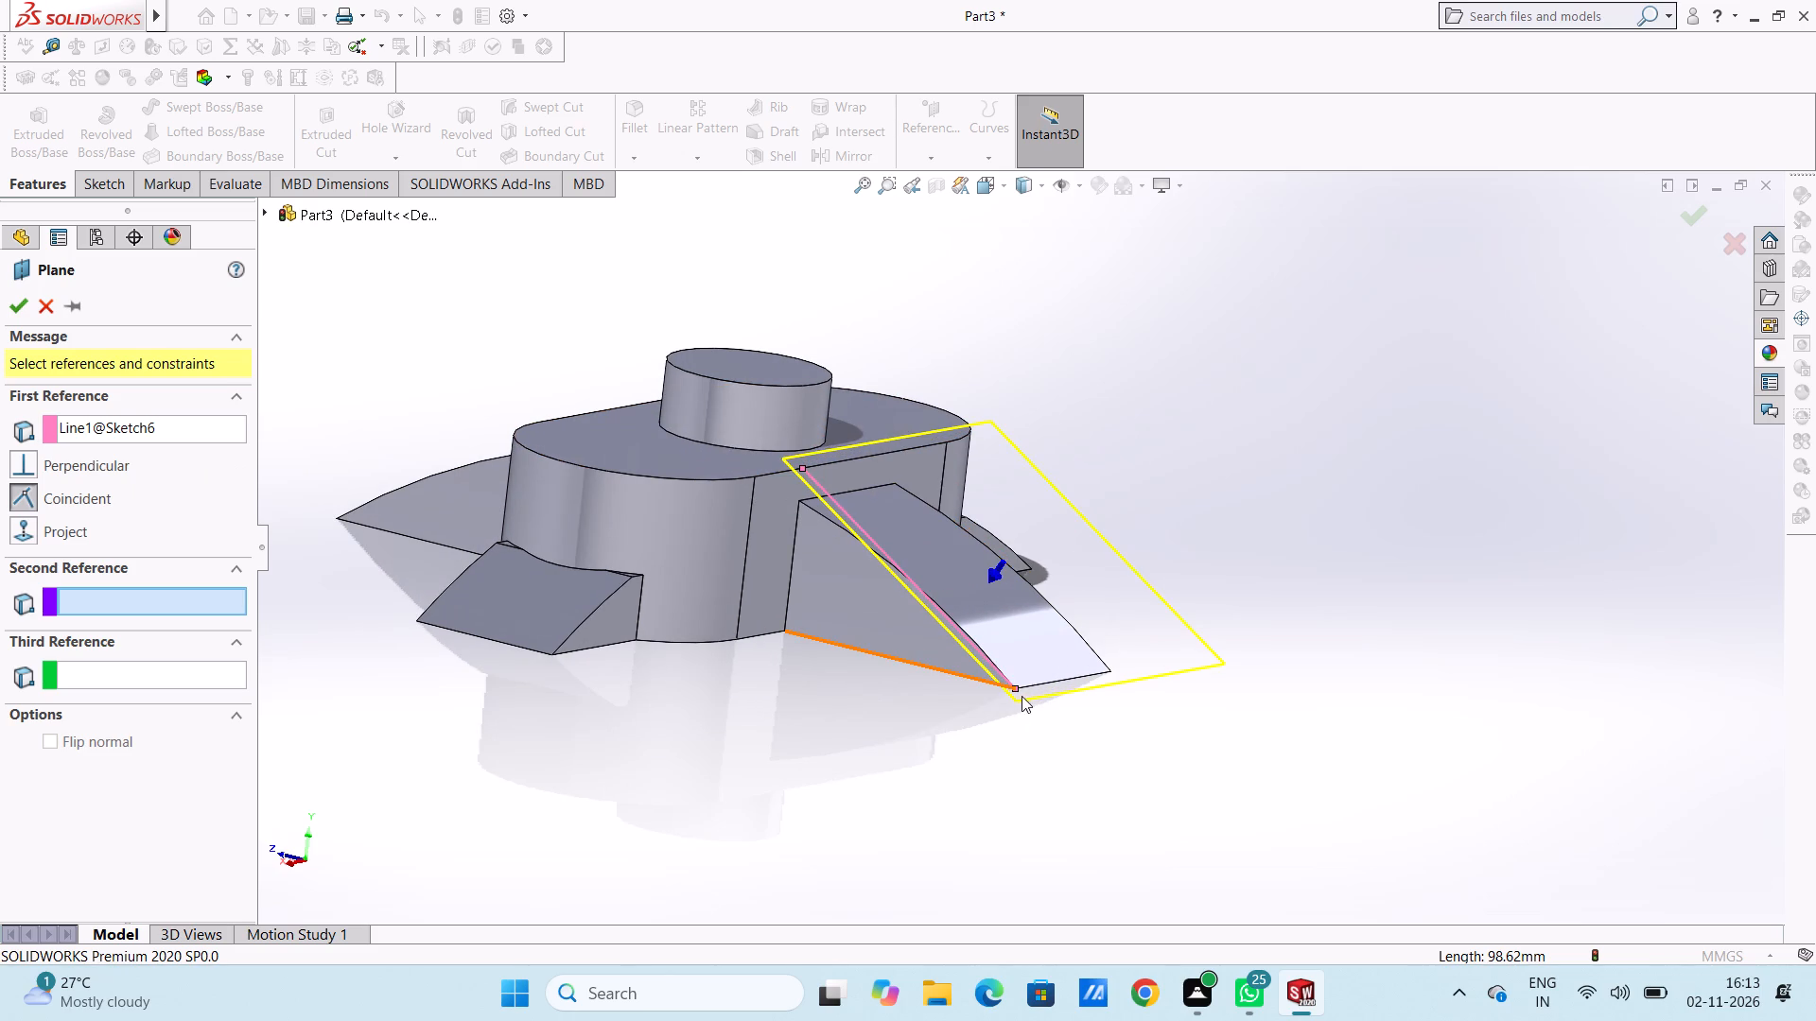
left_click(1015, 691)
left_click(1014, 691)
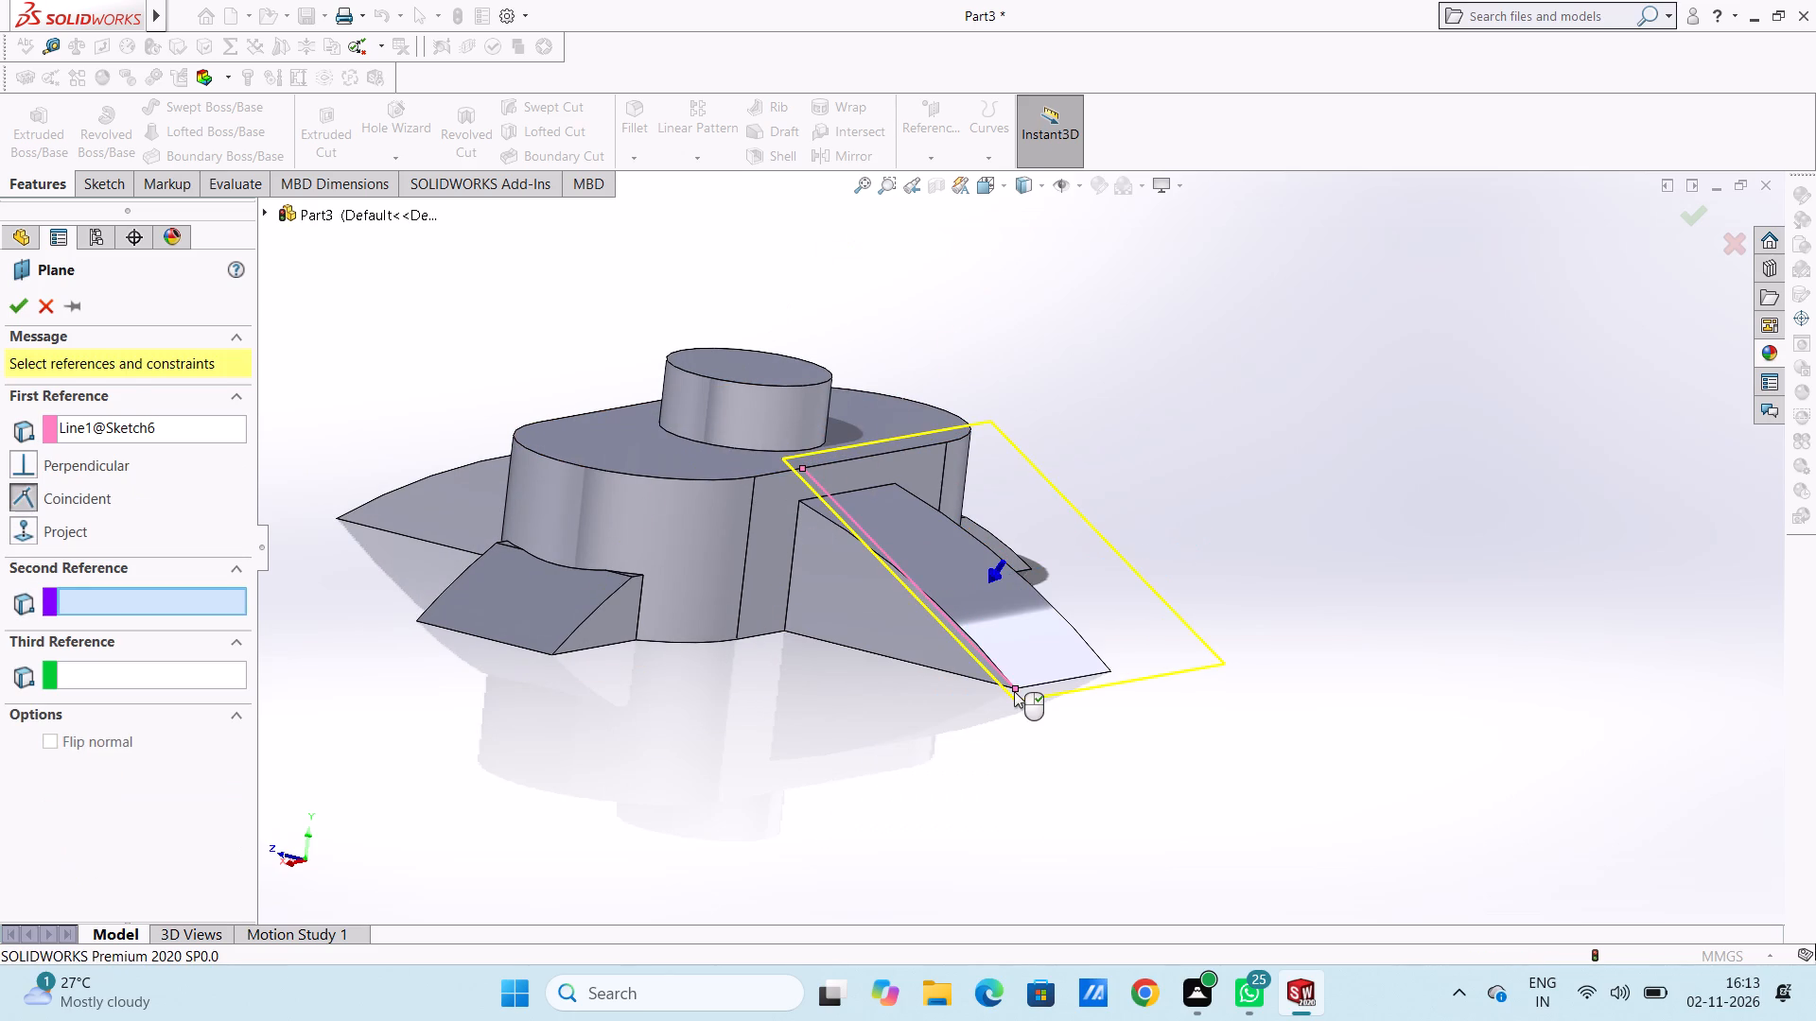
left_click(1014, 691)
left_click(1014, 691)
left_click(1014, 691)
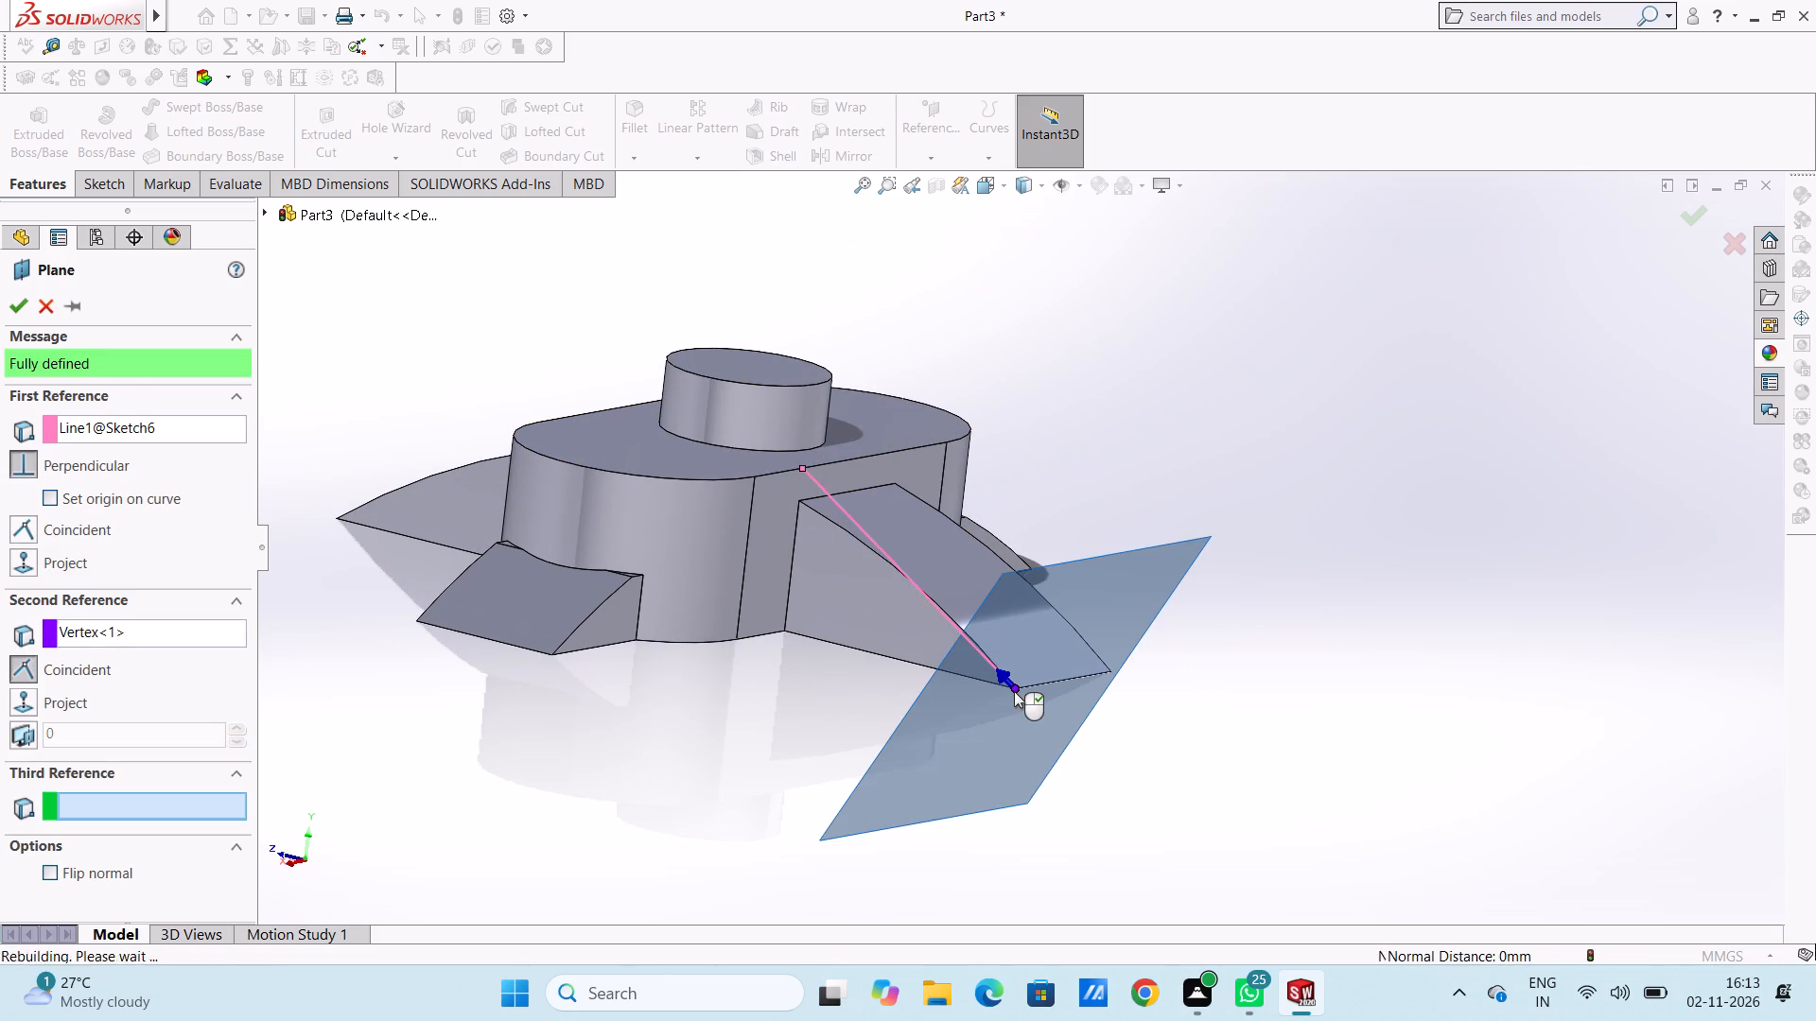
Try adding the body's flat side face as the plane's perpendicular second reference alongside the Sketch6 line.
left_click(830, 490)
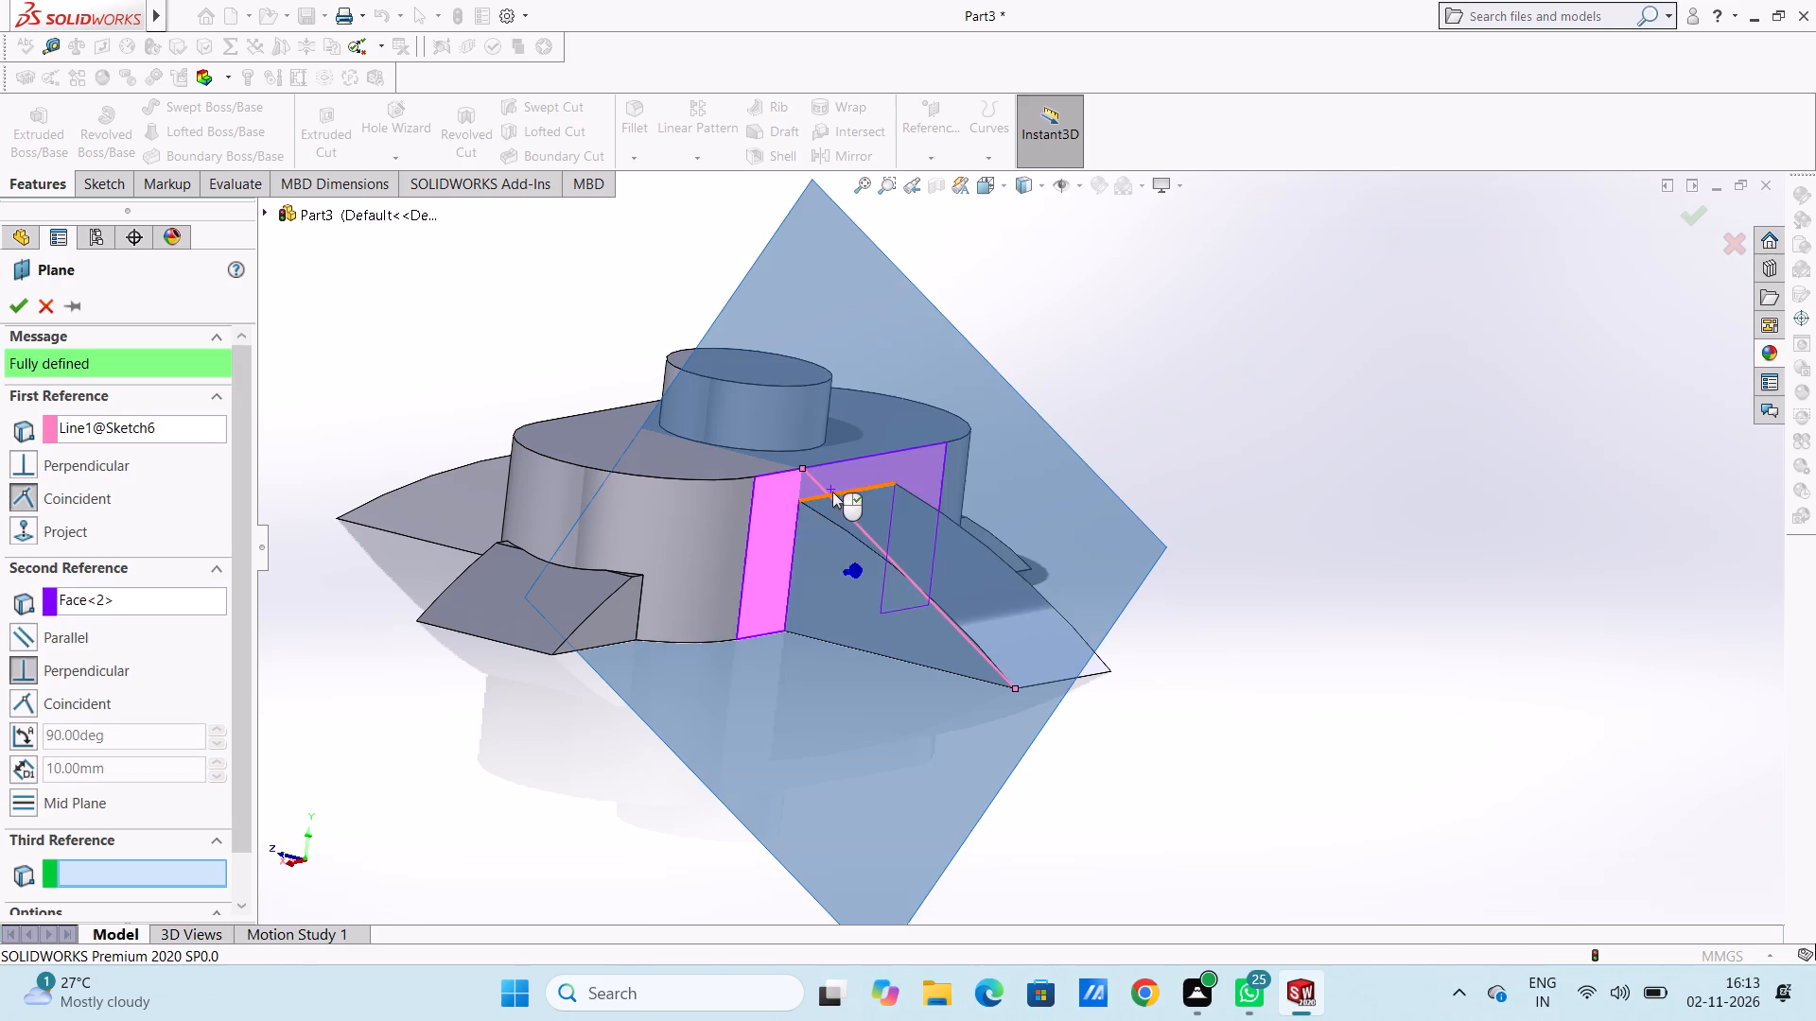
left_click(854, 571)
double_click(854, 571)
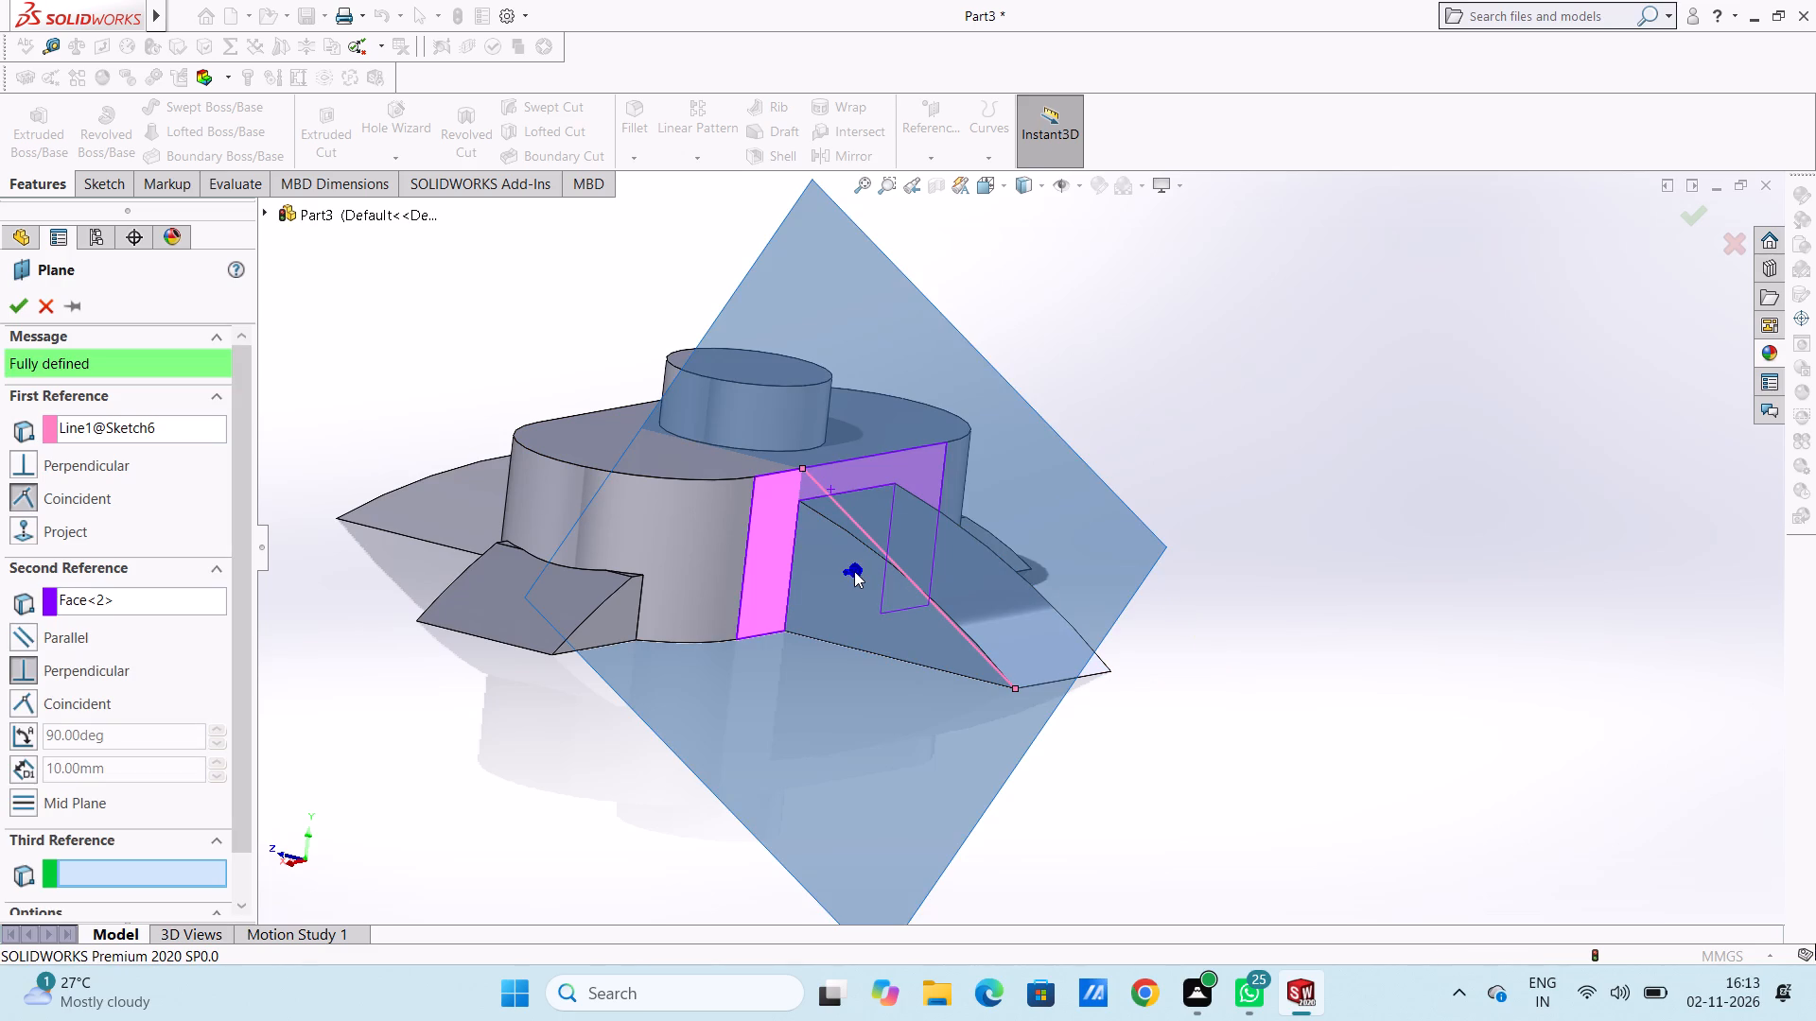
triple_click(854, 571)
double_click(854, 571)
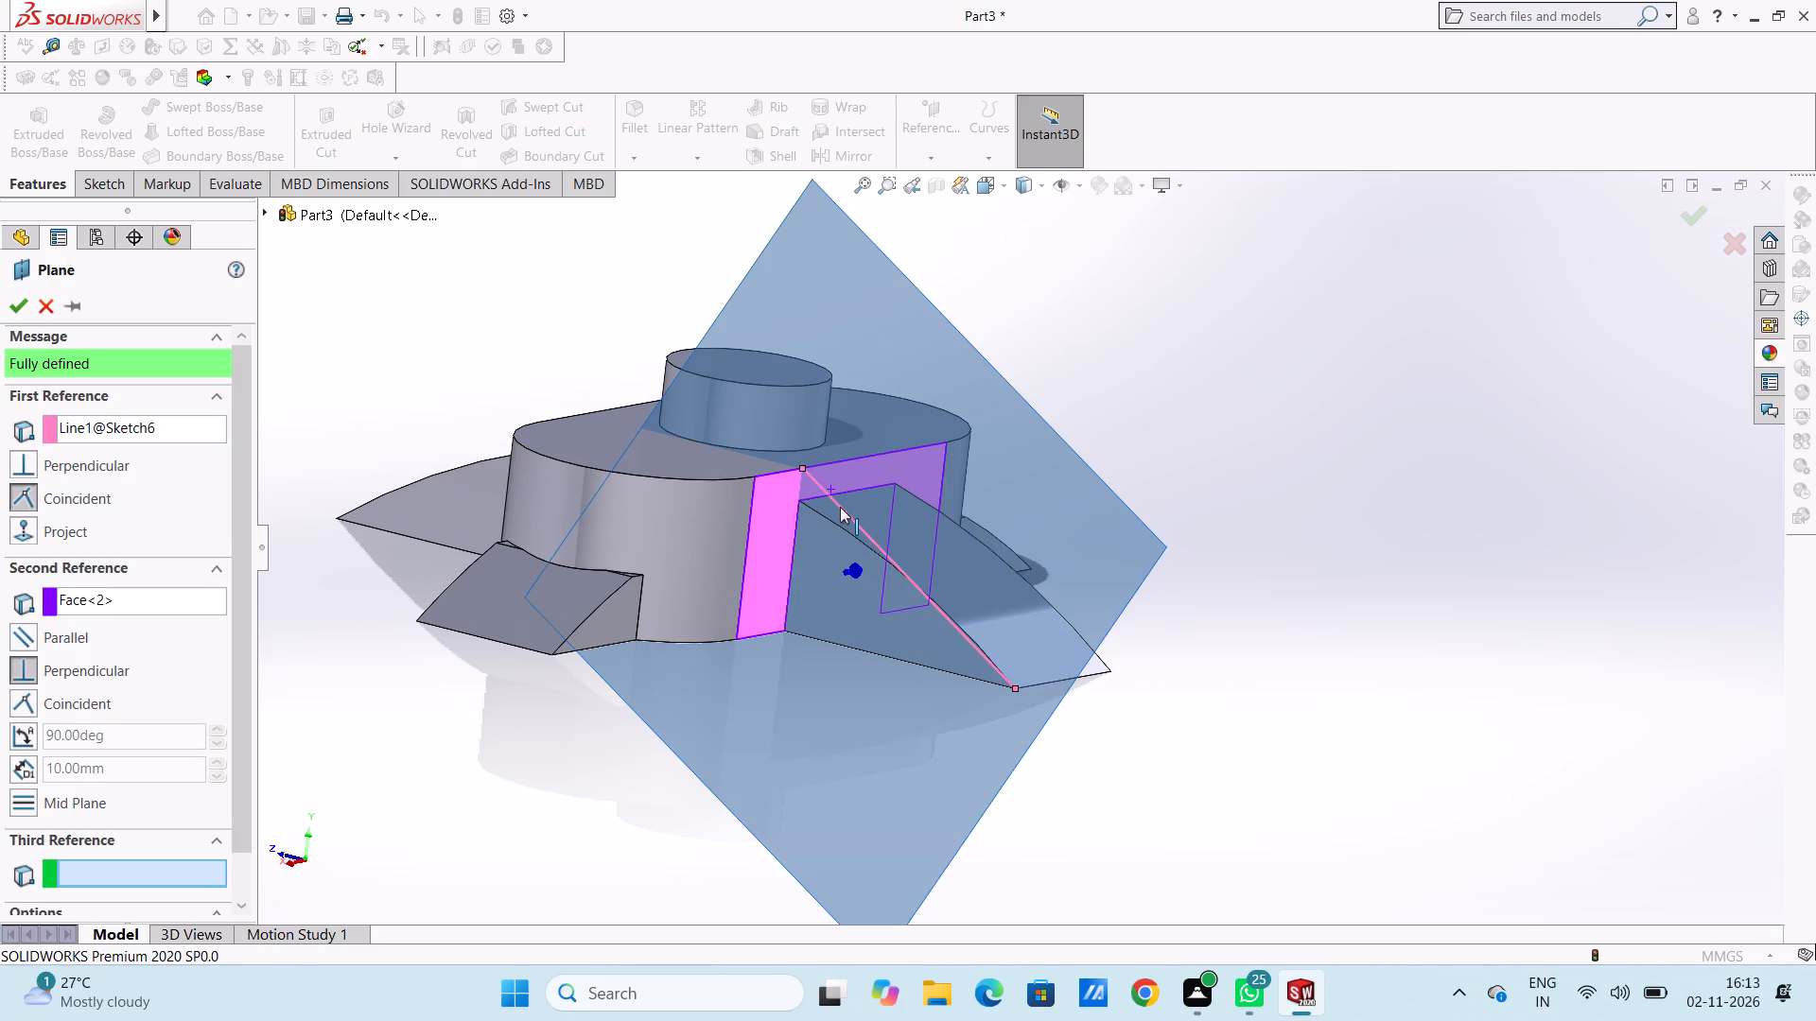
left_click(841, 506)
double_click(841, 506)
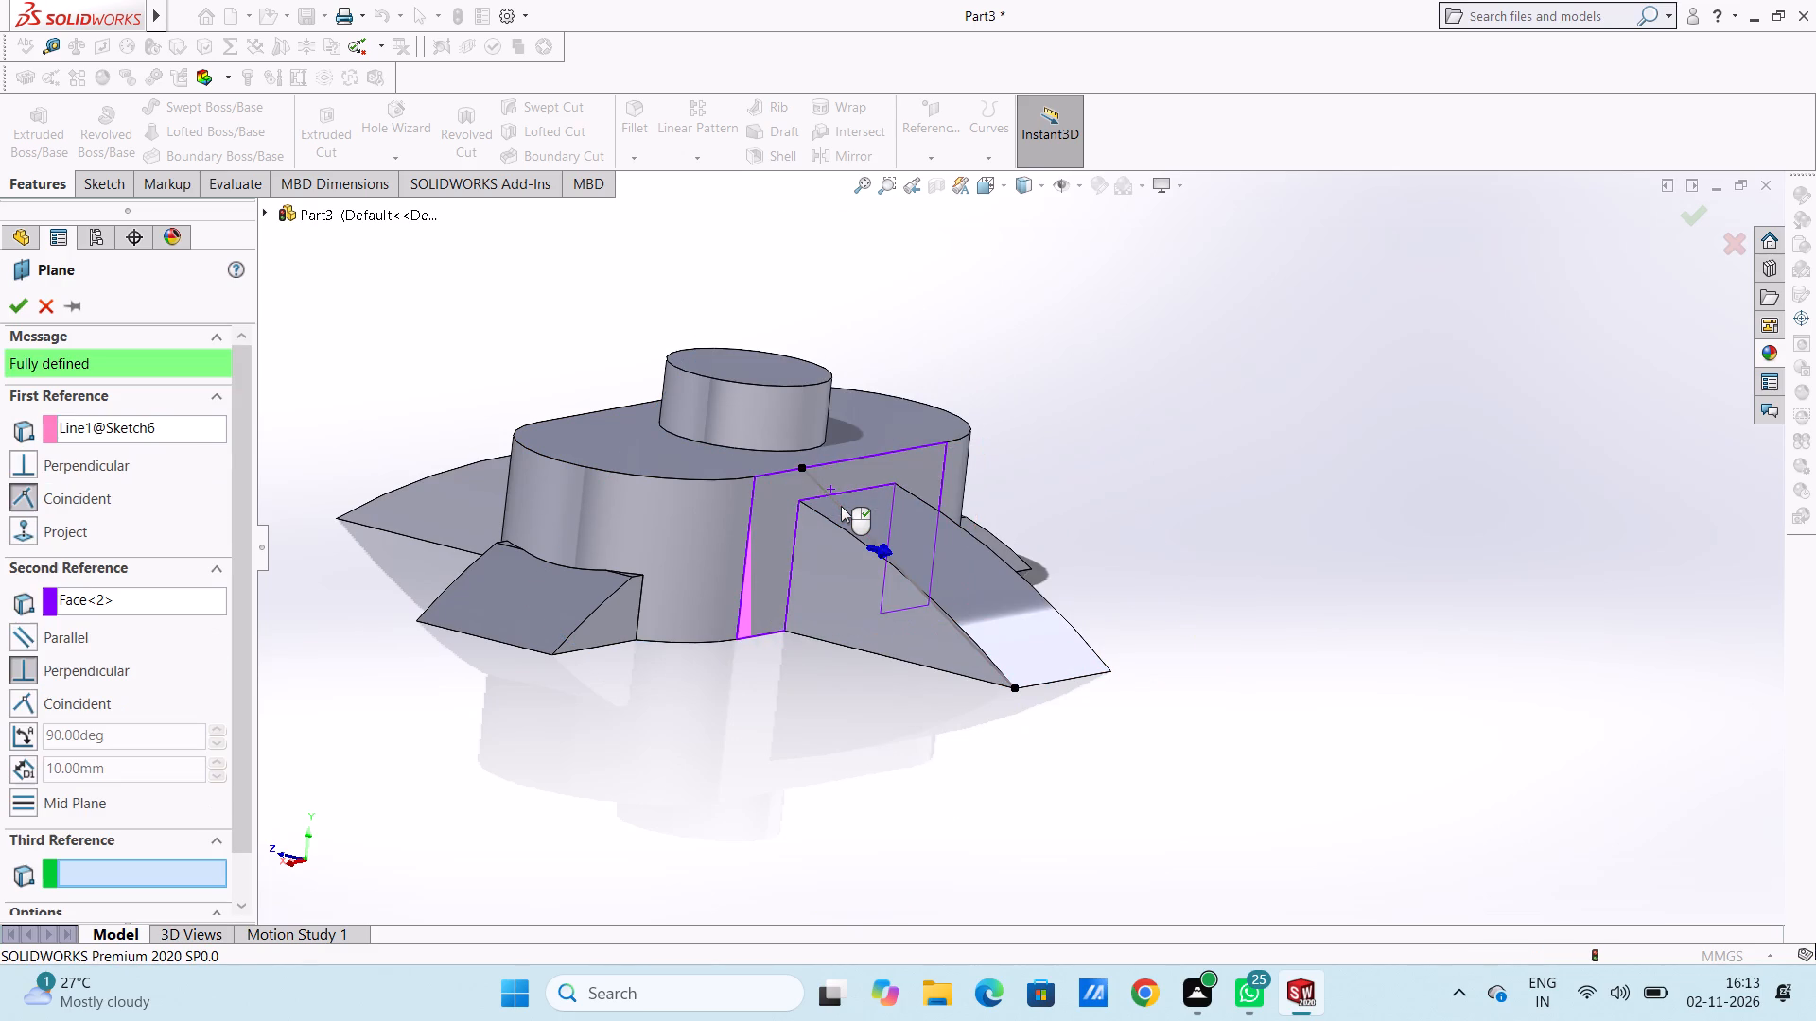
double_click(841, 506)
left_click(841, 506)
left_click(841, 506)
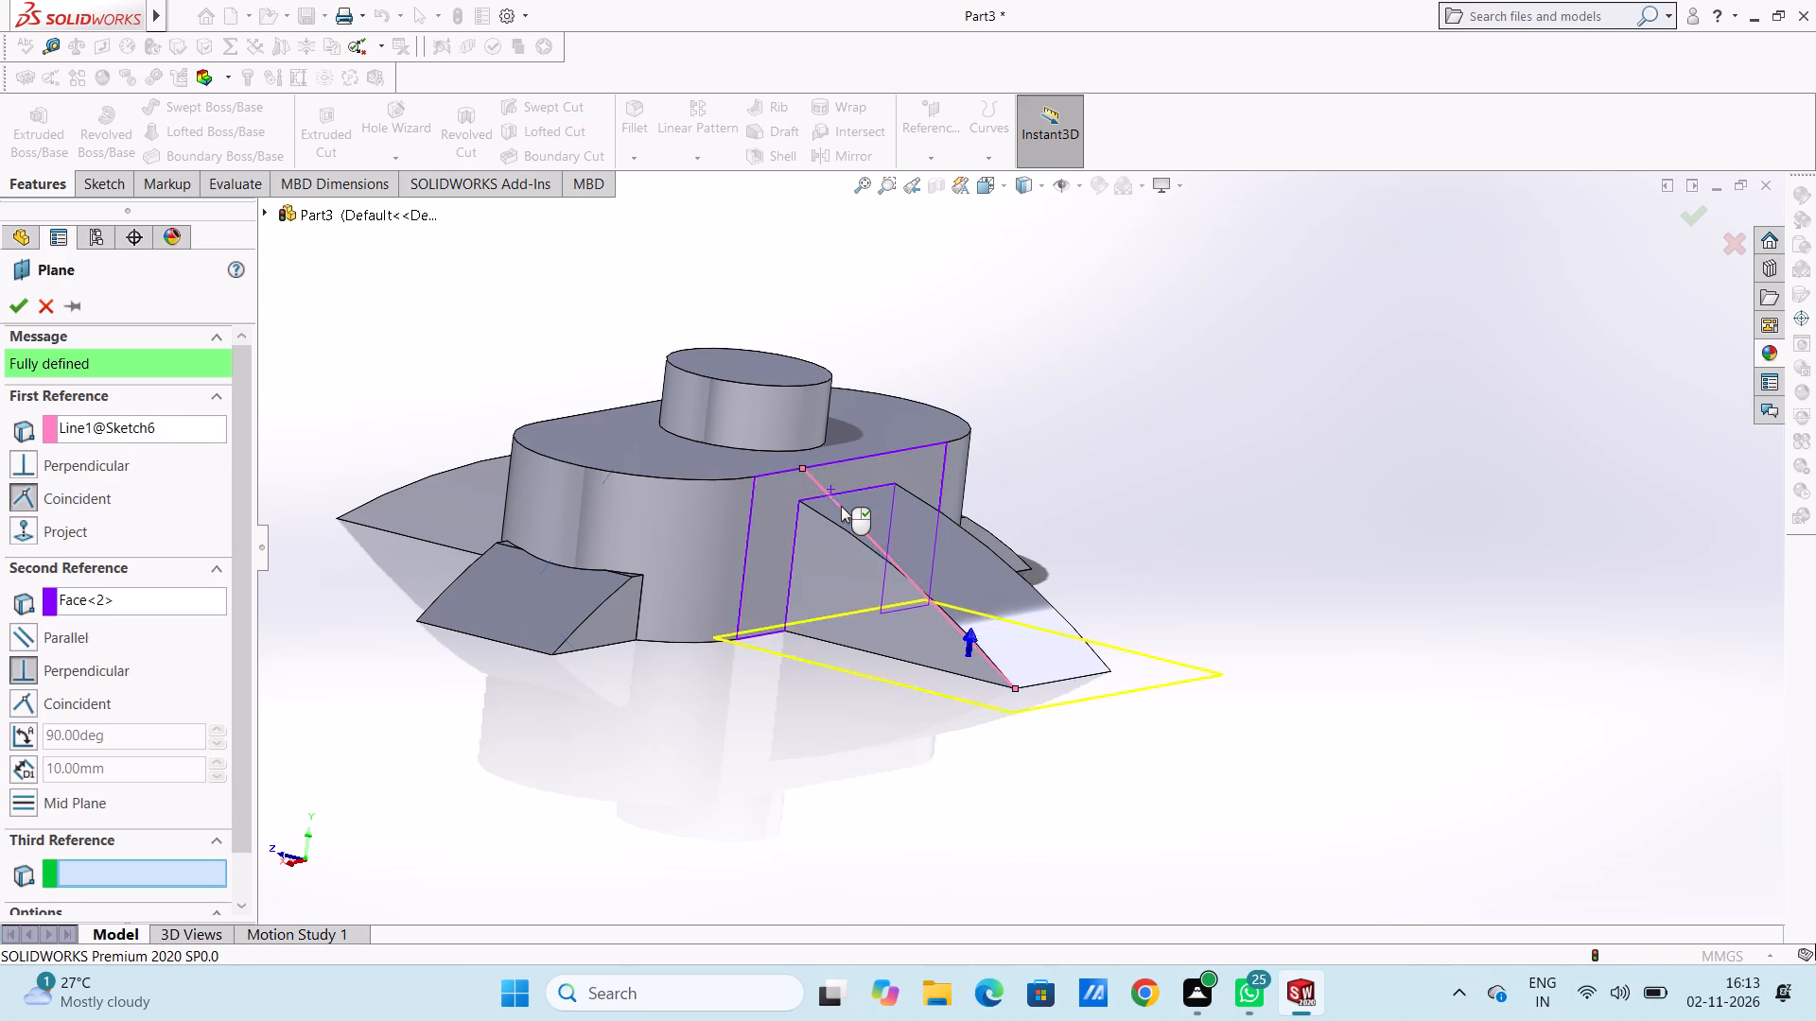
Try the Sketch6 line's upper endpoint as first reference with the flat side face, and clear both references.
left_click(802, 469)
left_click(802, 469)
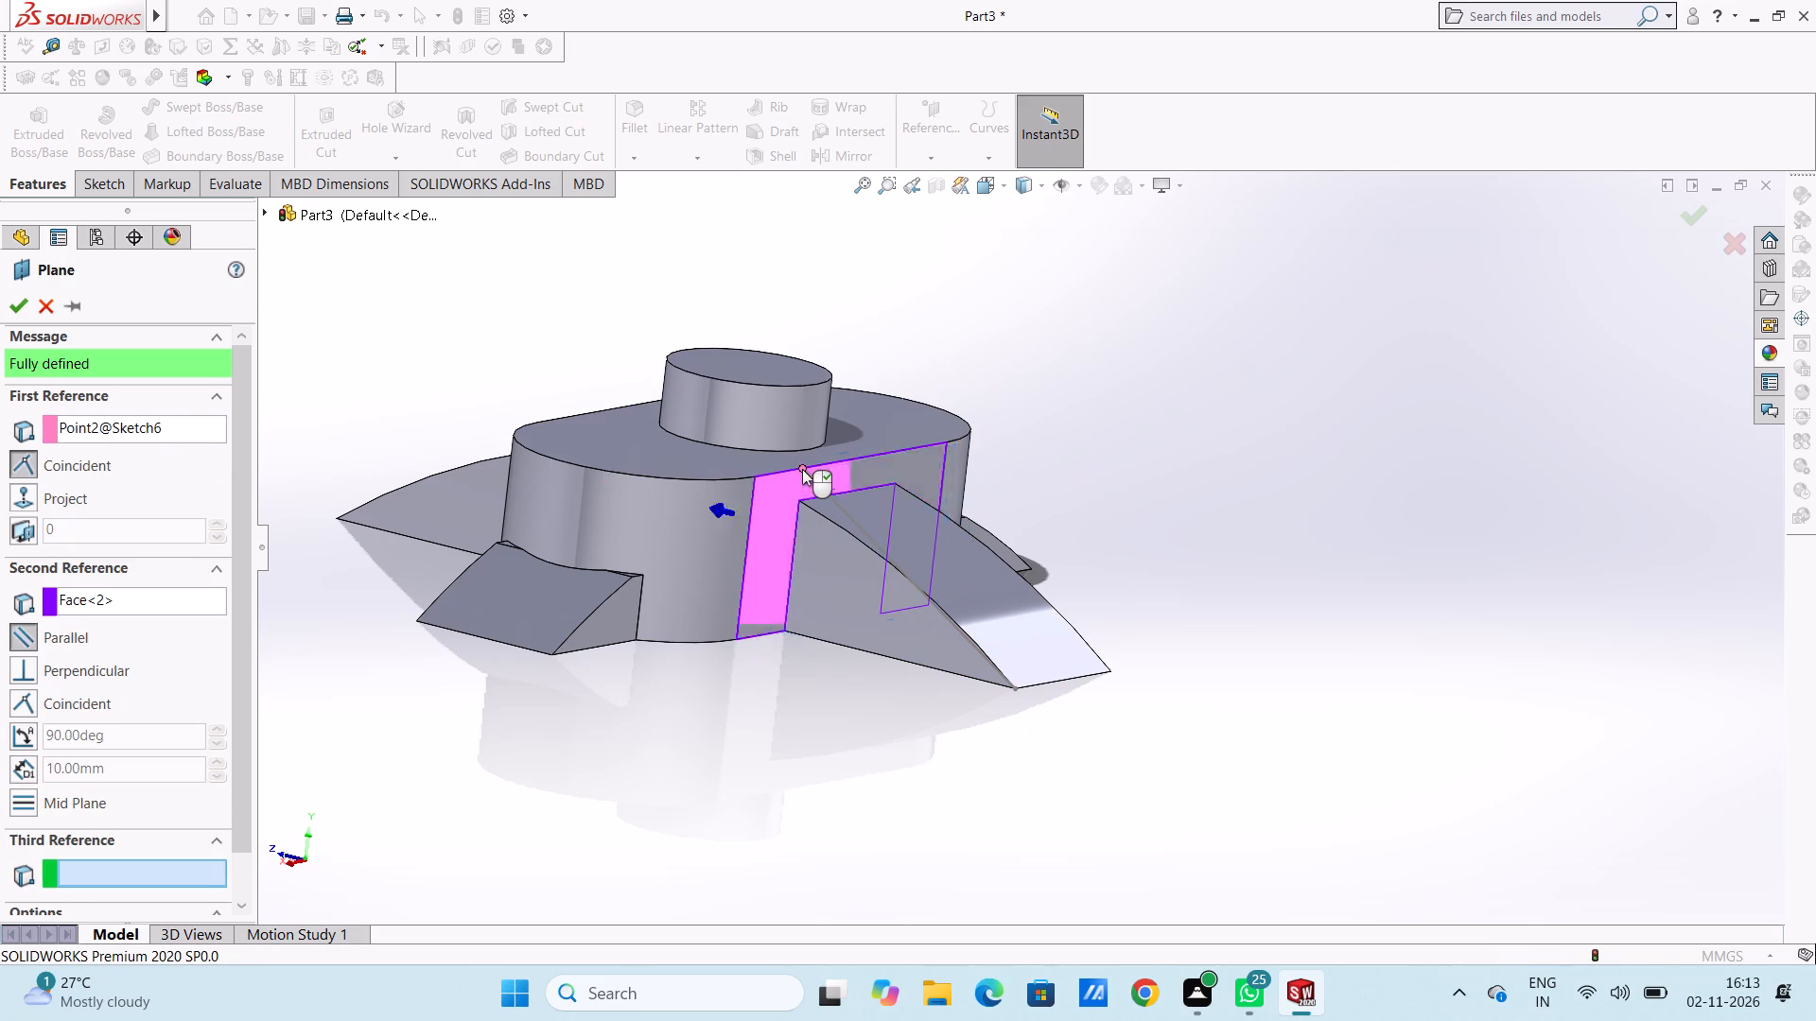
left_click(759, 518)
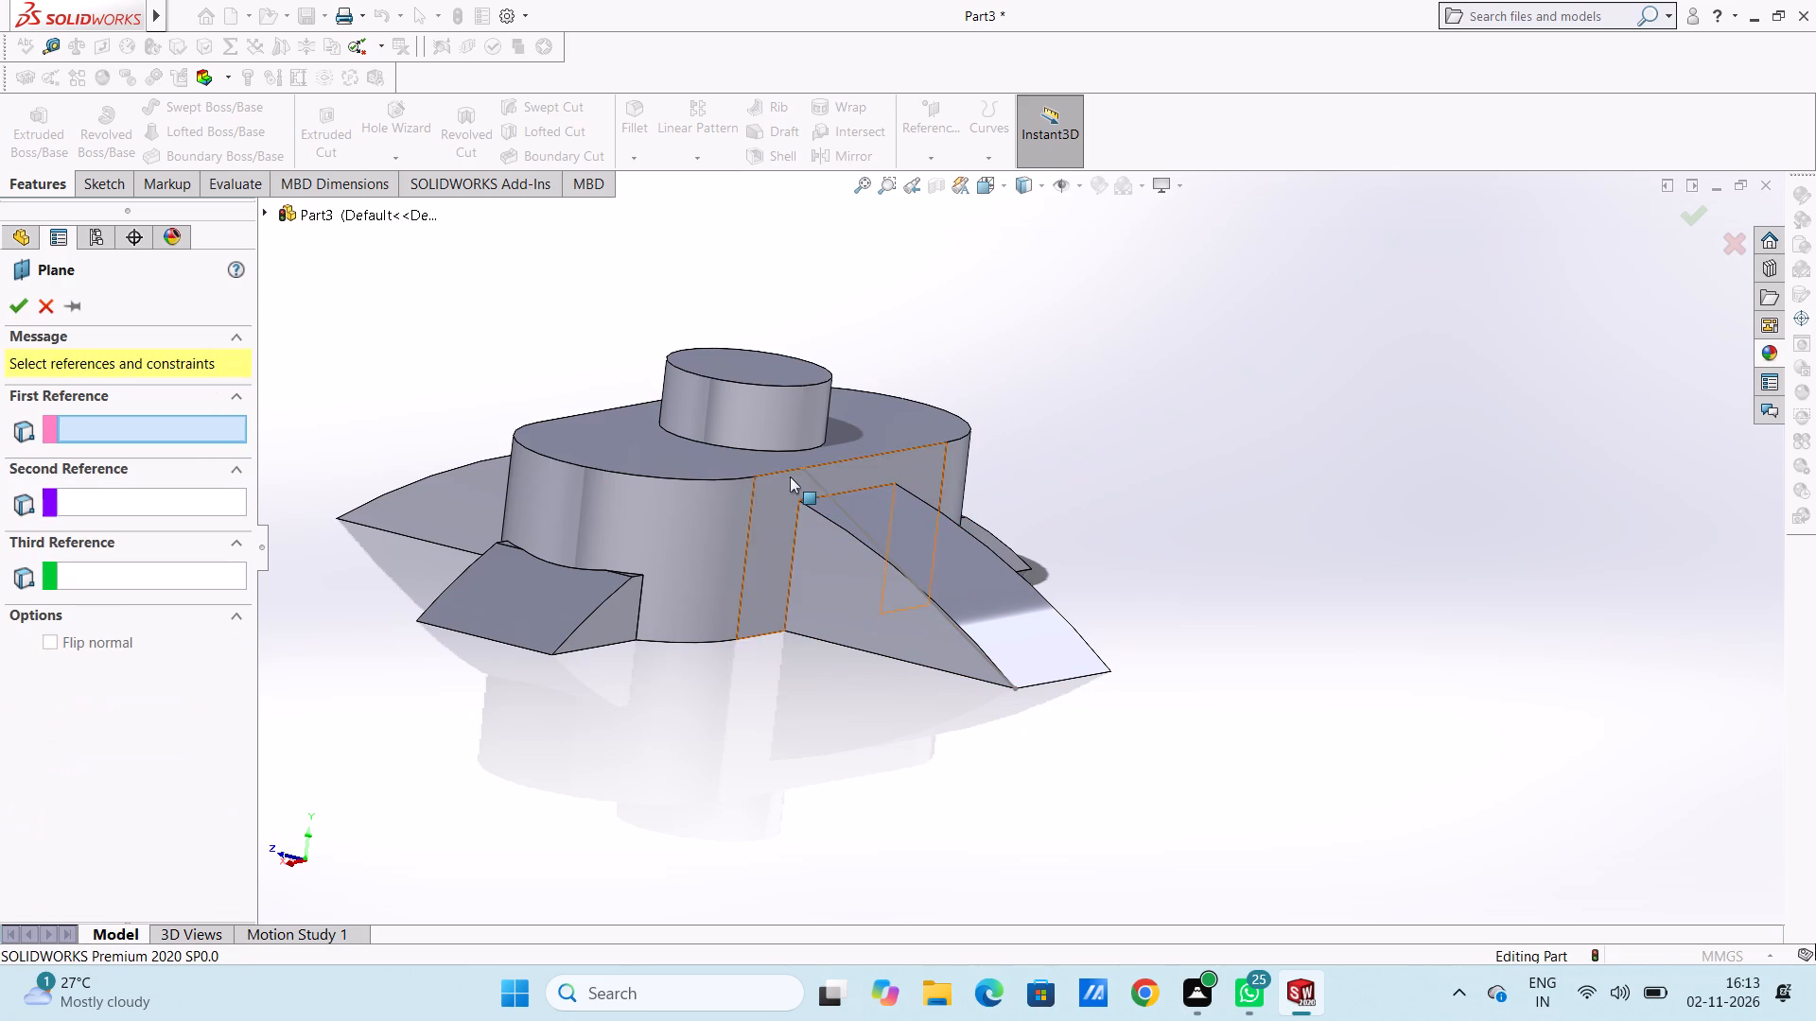
Set the Sketch6 line's lower endpoint as the plane's coincident first reference.
left_click(1016, 684)
double_click(1016, 684)
left_click(1016, 684)
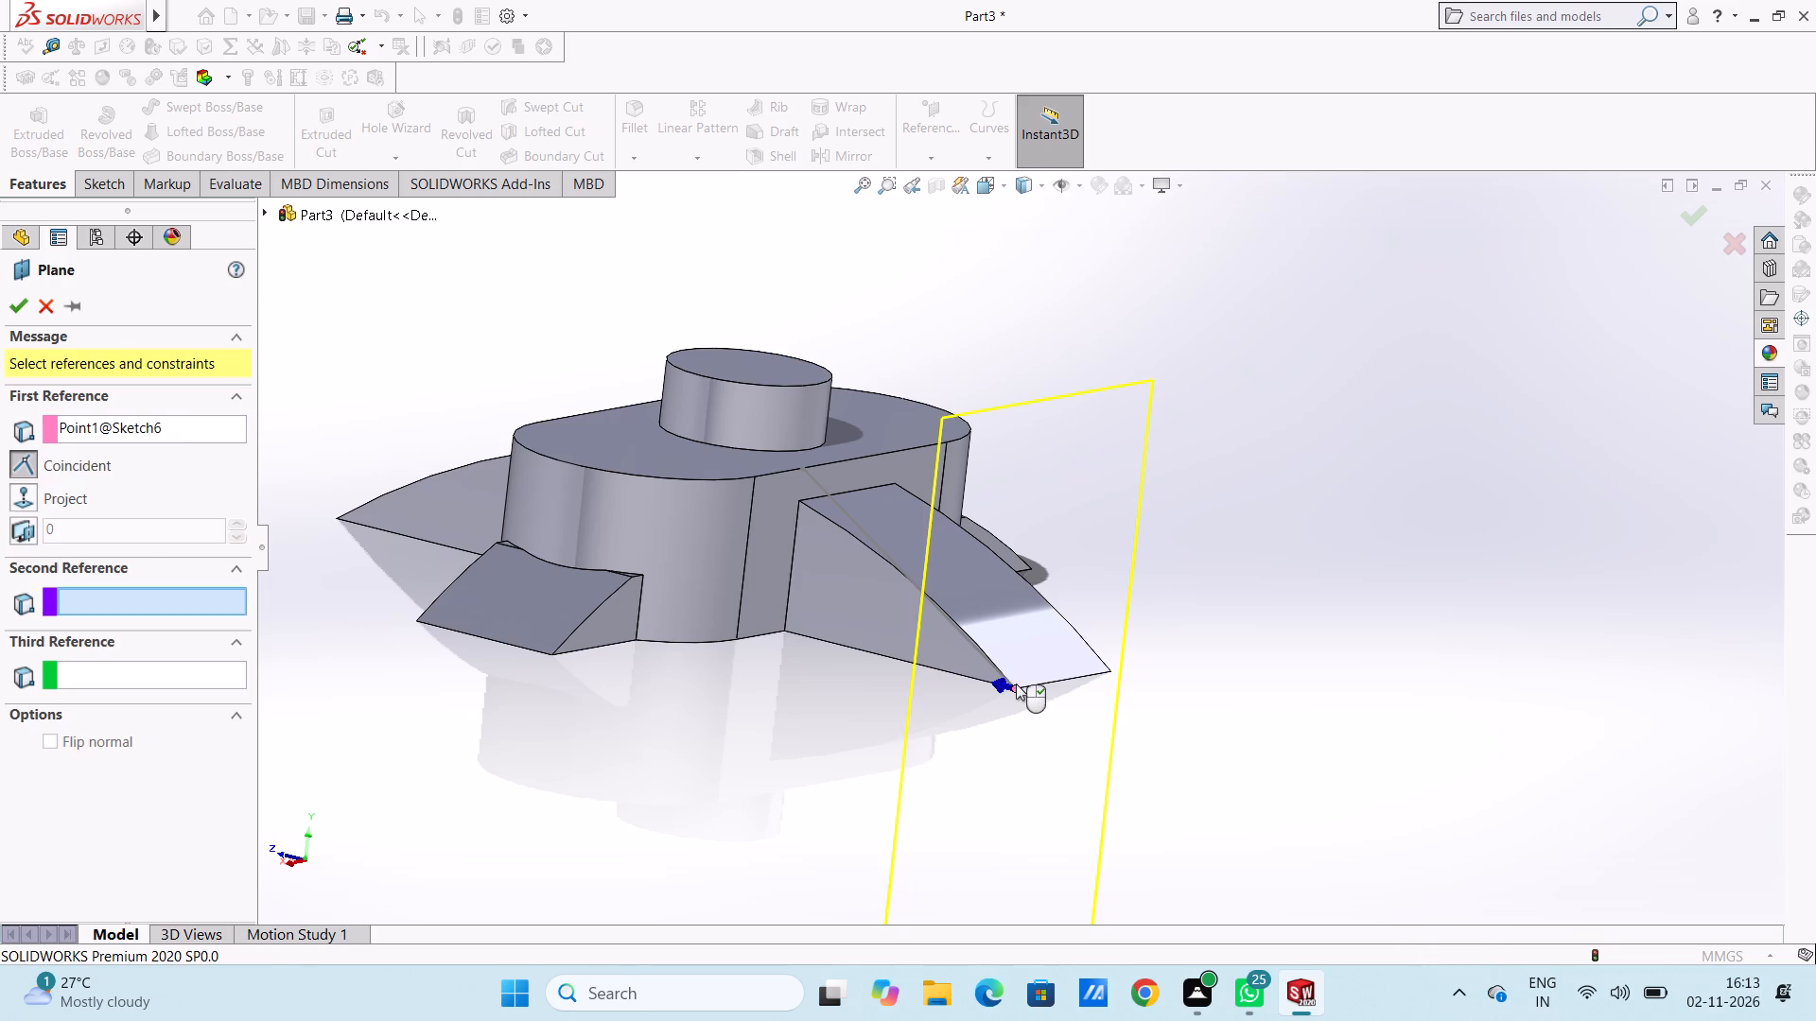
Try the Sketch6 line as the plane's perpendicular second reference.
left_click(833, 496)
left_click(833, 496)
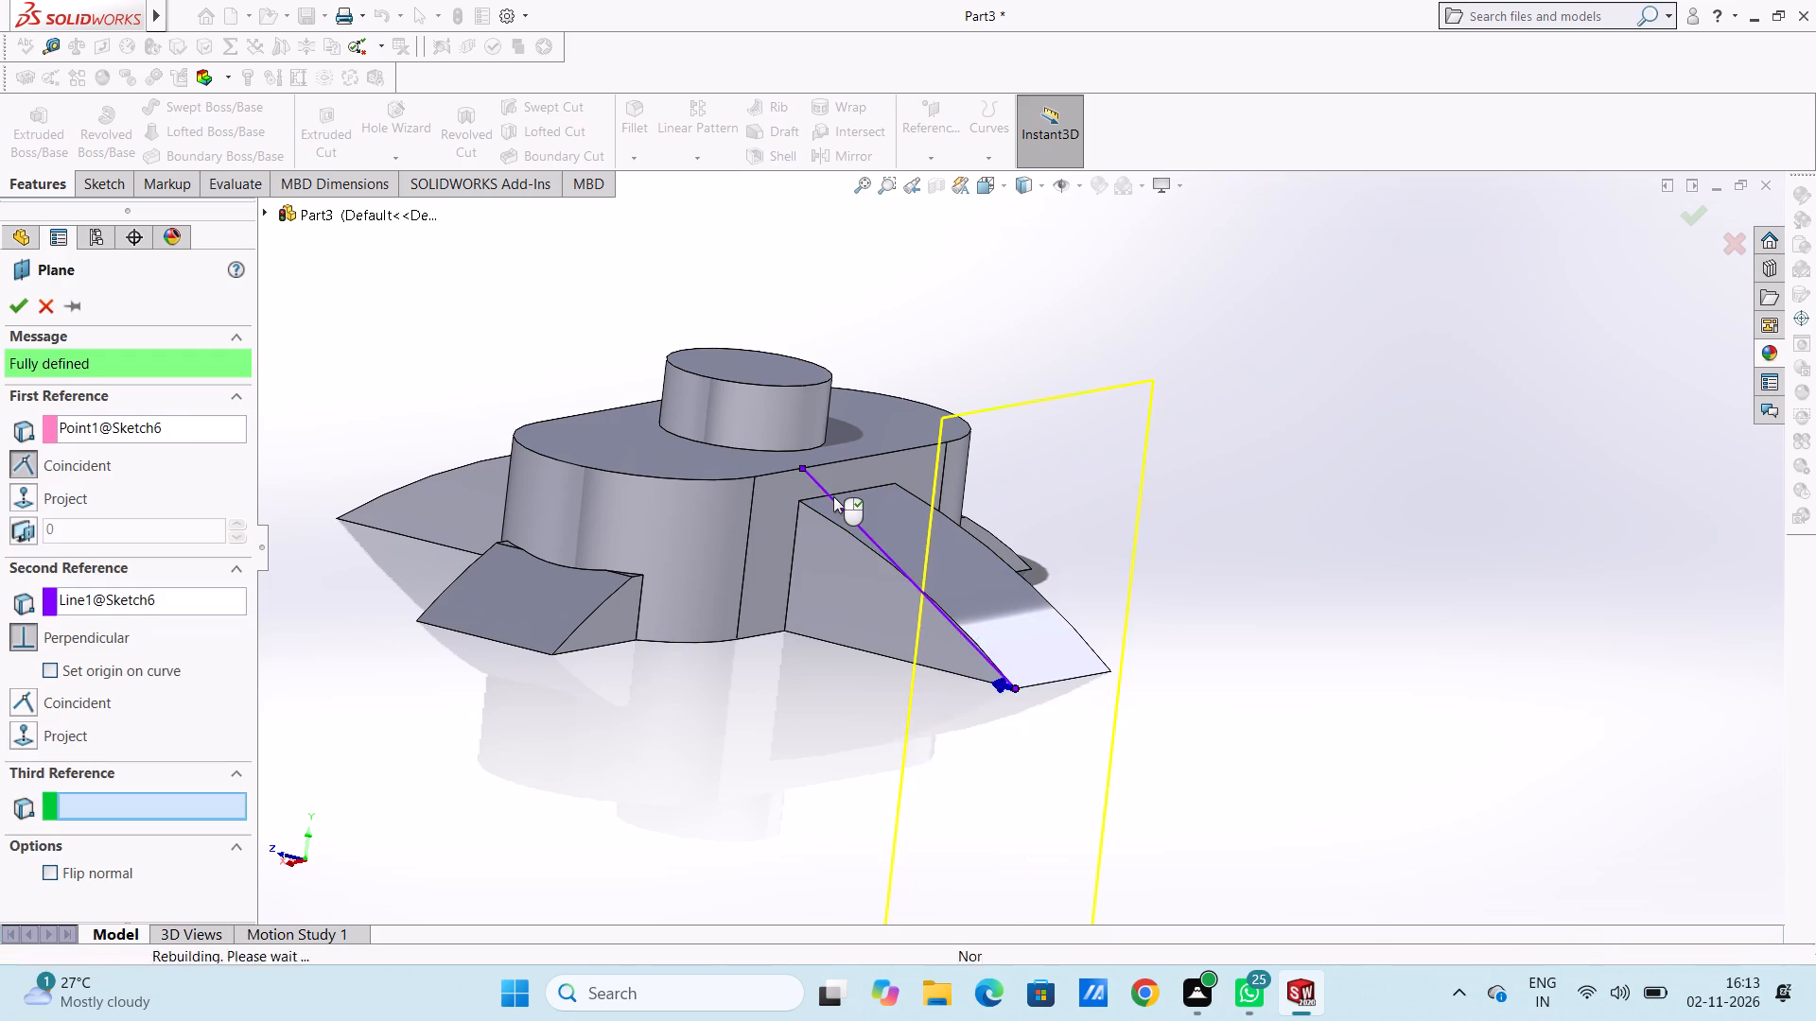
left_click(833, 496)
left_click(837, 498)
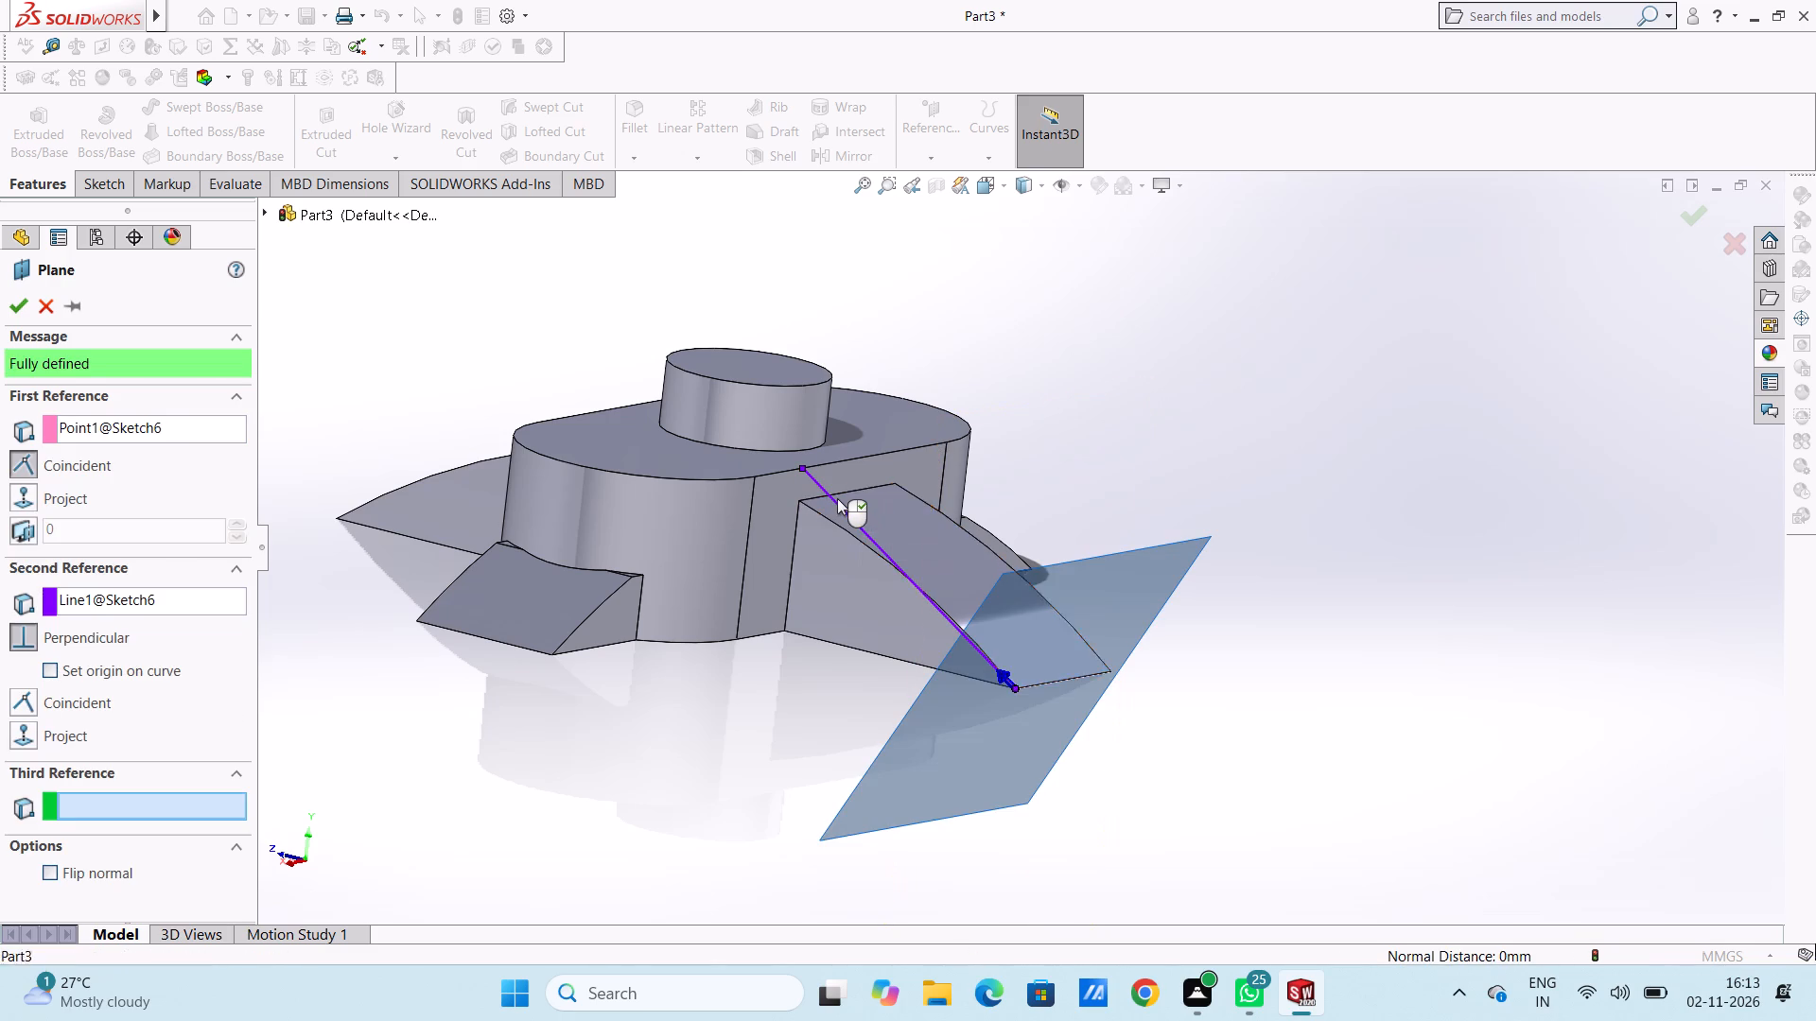
Make the plane tangent to the unslotted side feature's curved top face as second reference and create it.
left_click(882, 505)
middle_click_drag(810, 651, 757, 650)
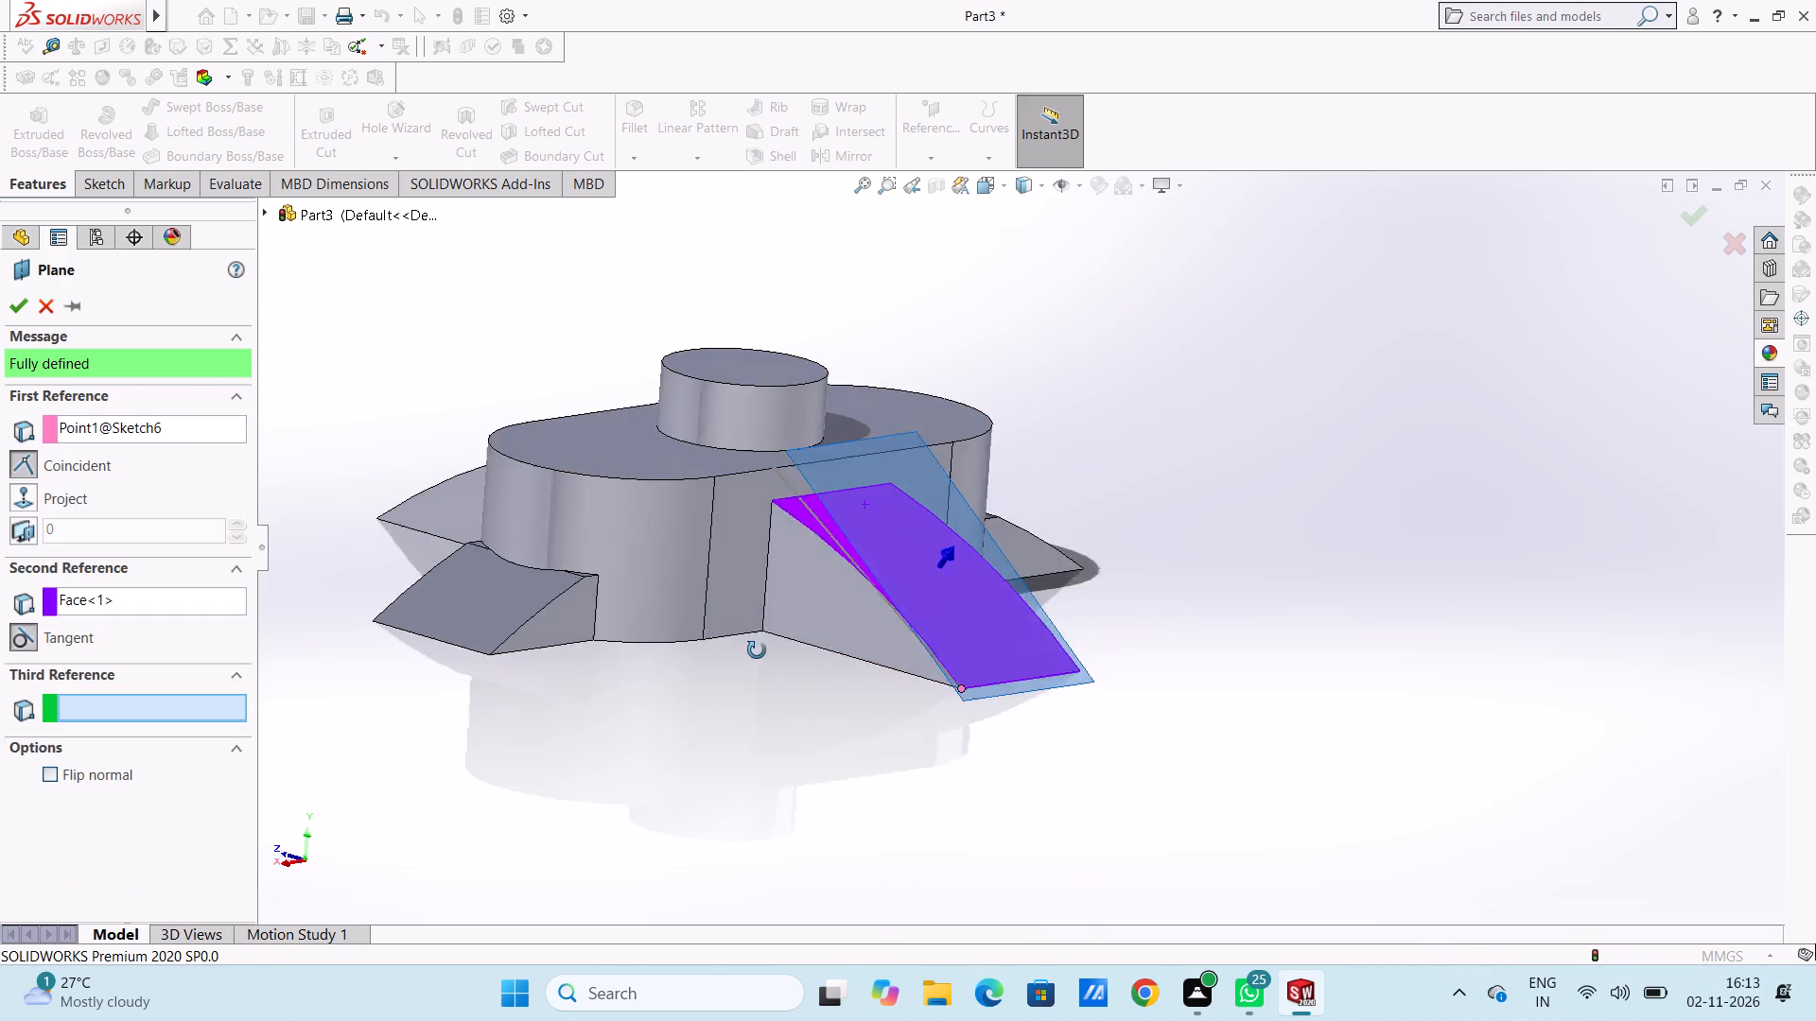
middle_click_drag(757, 650, 749, 696)
scroll(744, 650, "down", 1)
scroll(749, 697, "up", 3)
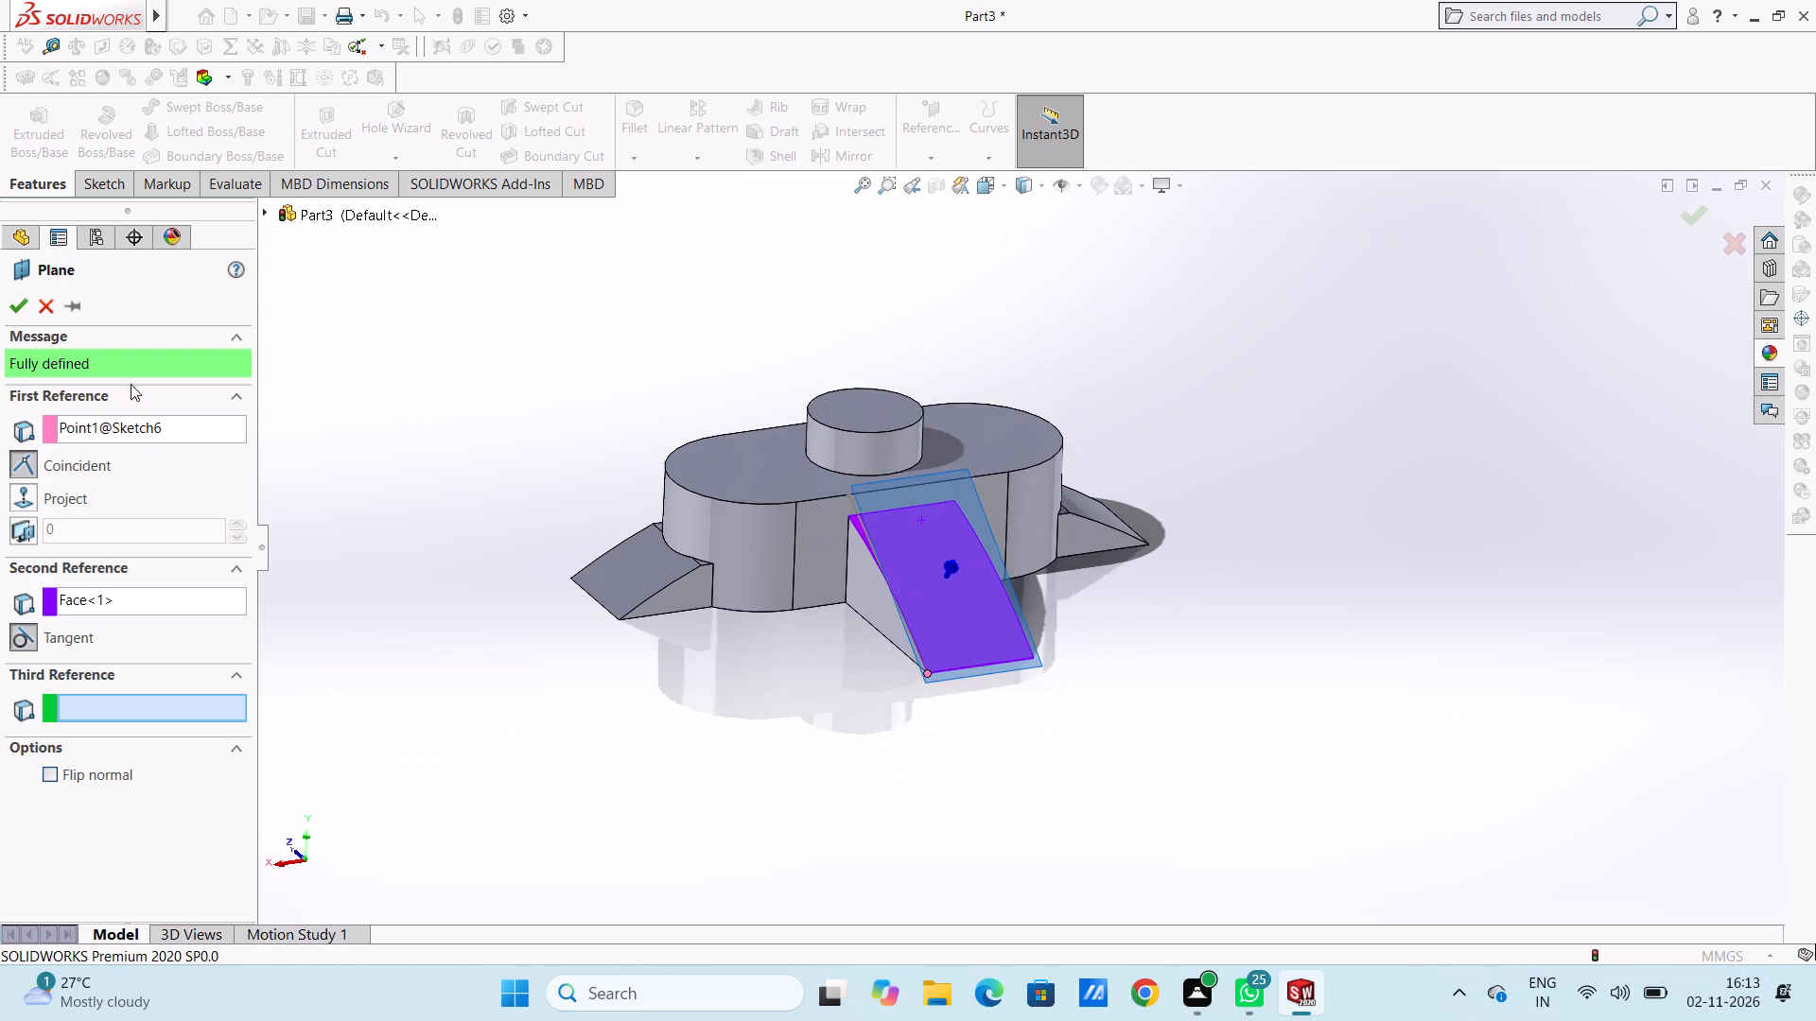
left_click(21, 315)
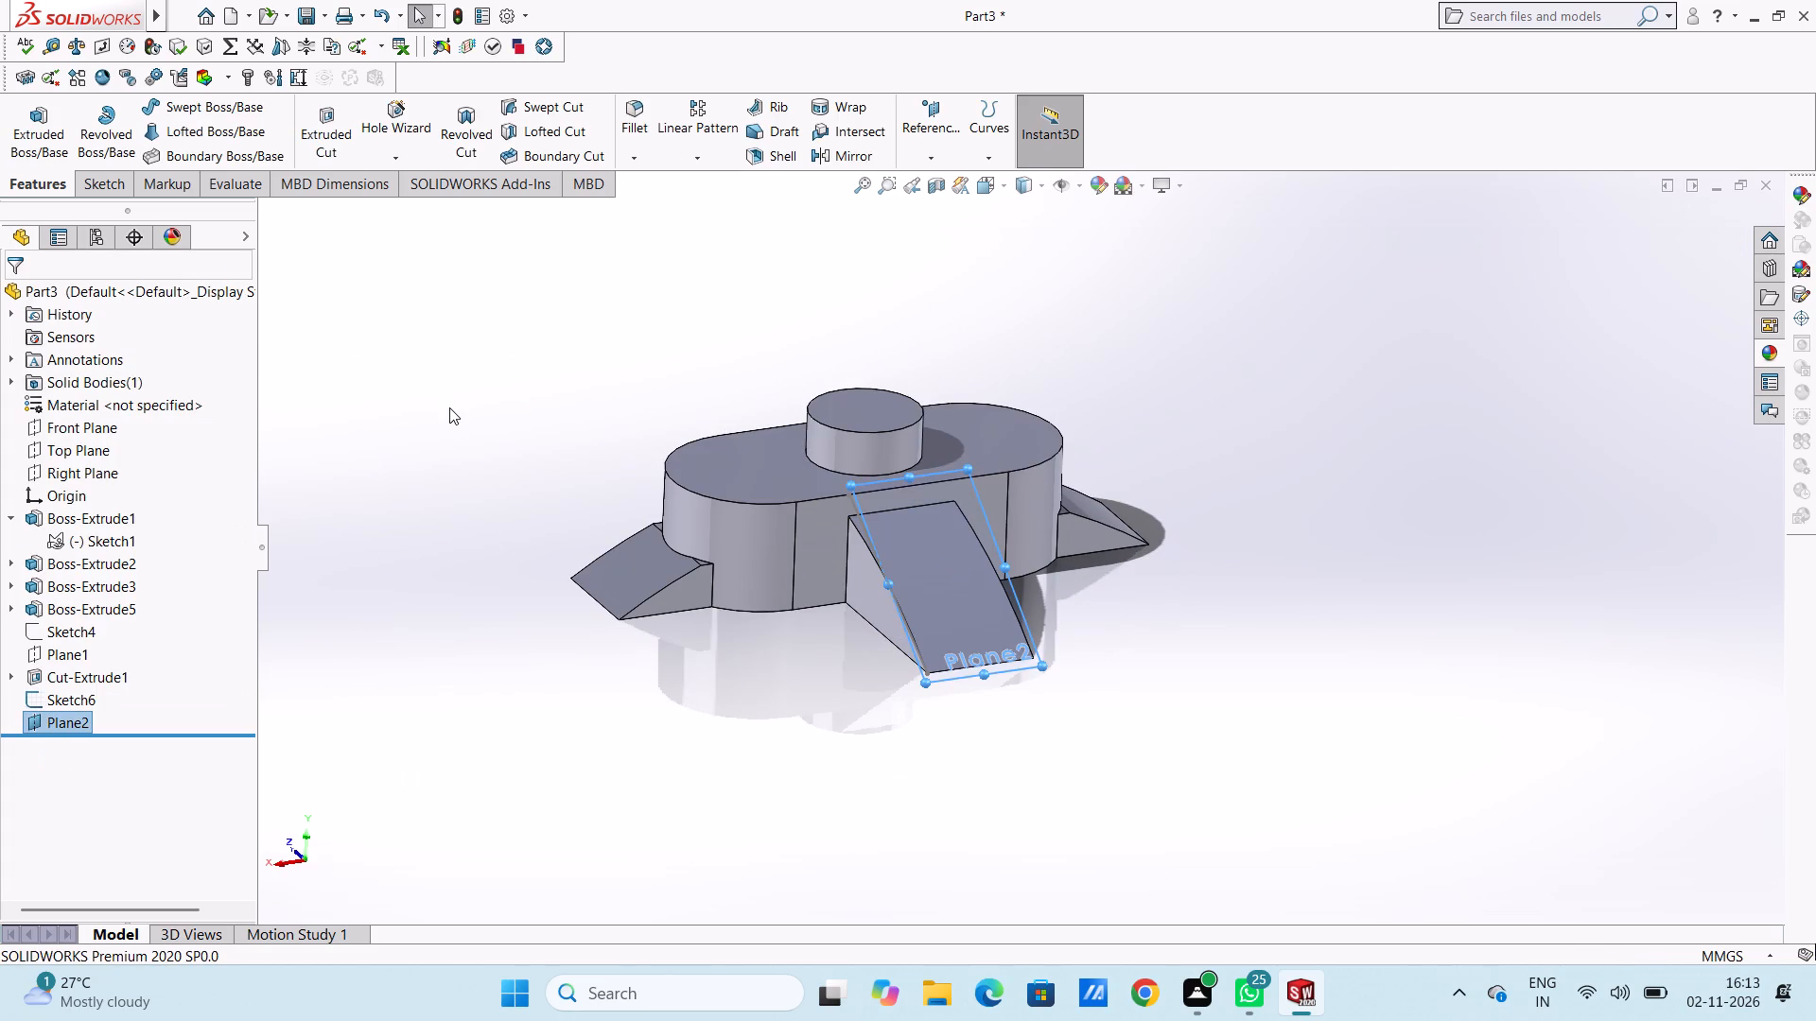
Start a sketch on the new angled plane over the unslotted side feature, viewing the model from the top.
key("ctrl+5")
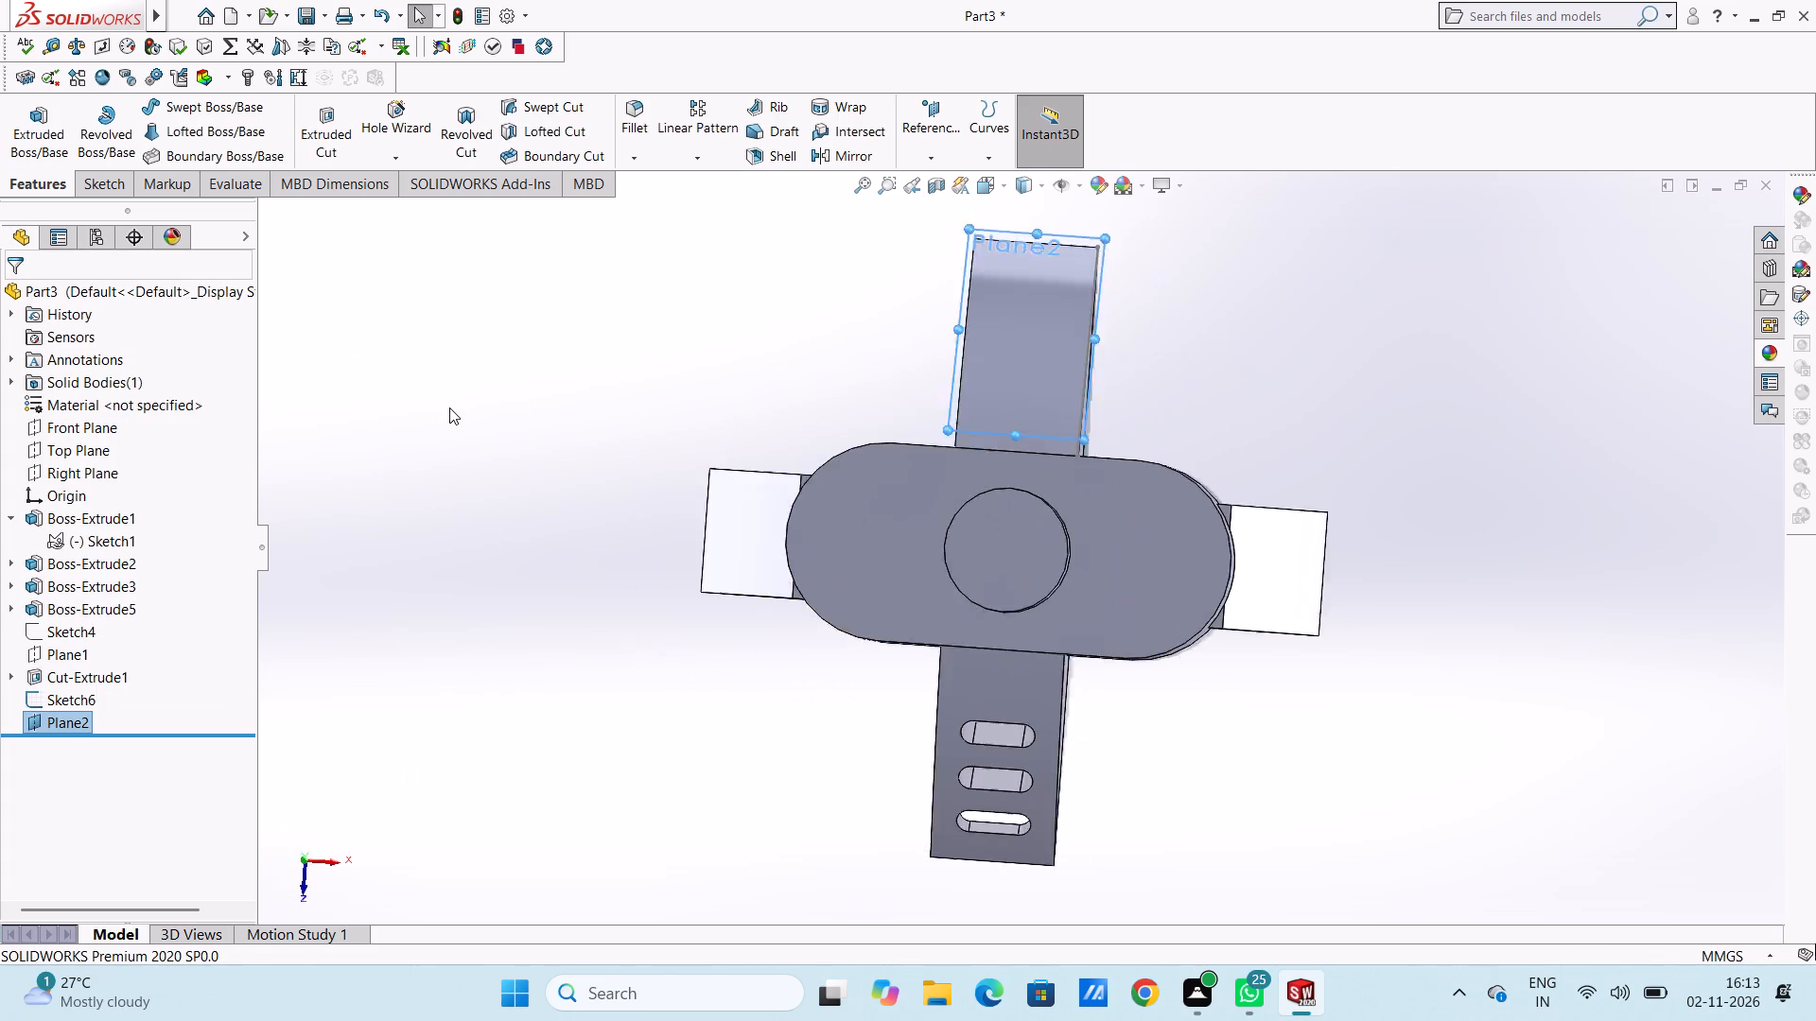
scroll(940, 316, "up", 3)
scroll(1017, 432, "down", 4)
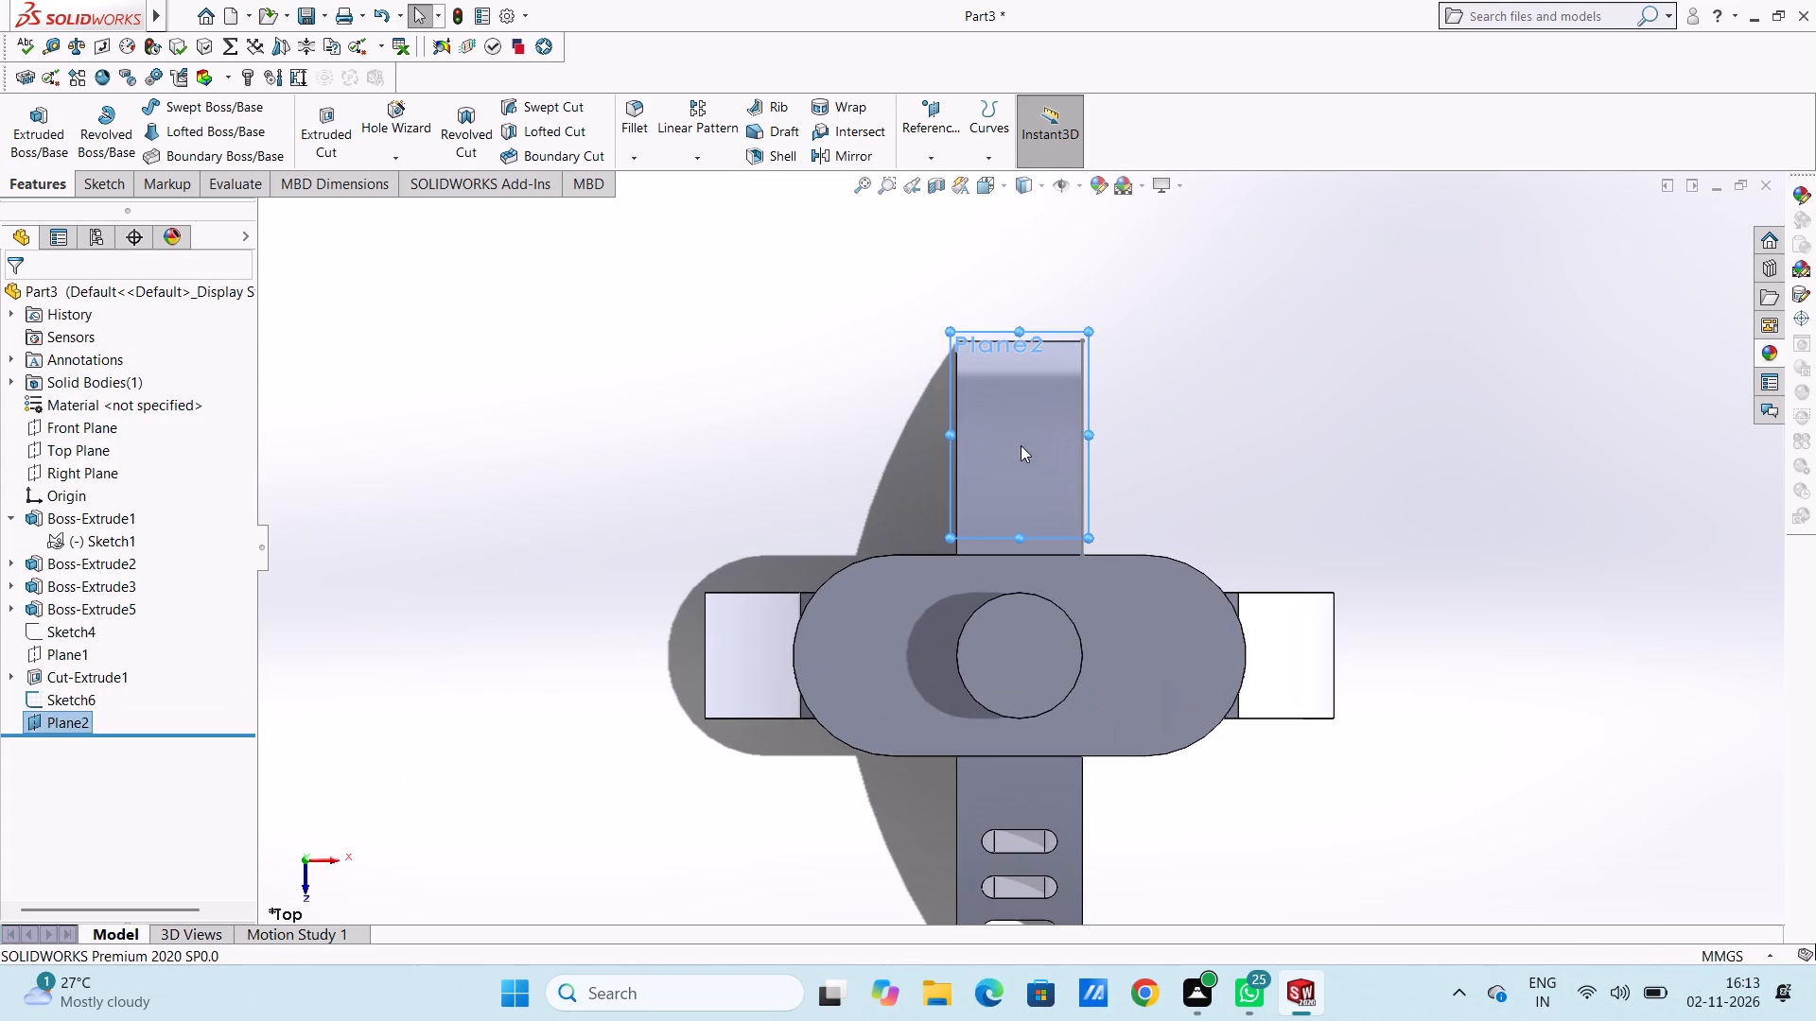
left_click(938, 540)
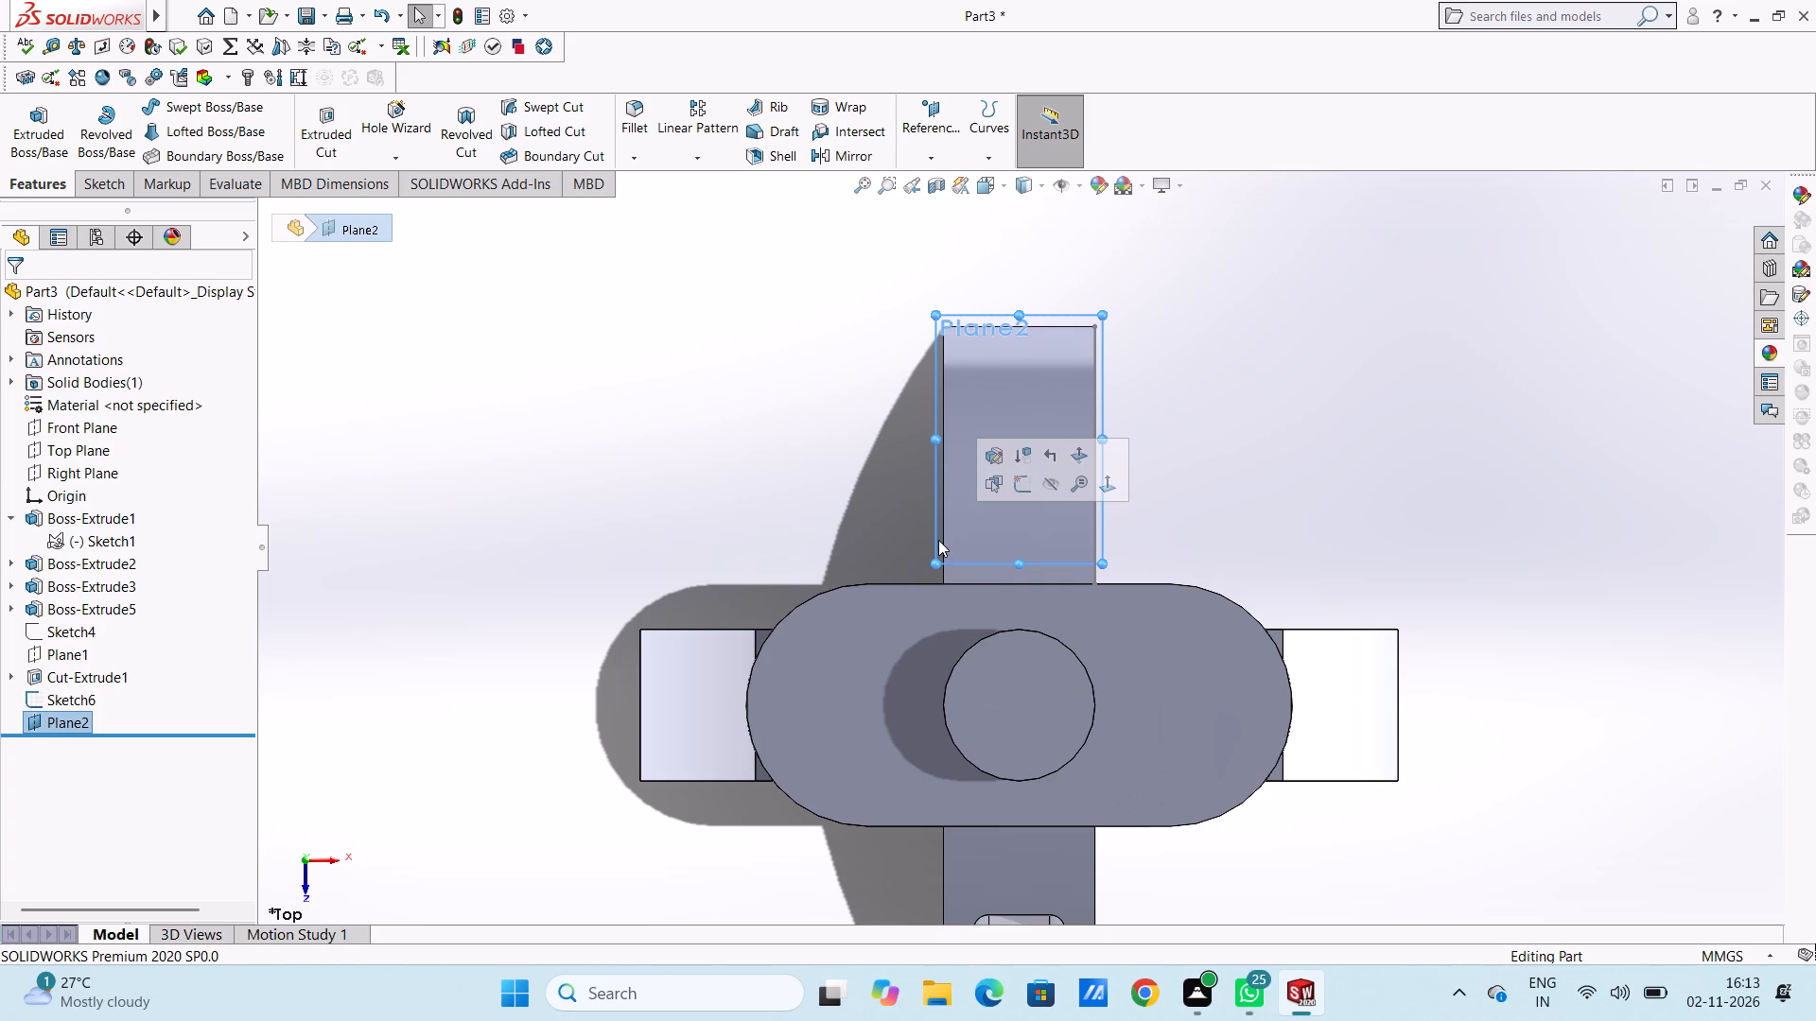
left_click(1015, 489)
left_click(1238, 442)
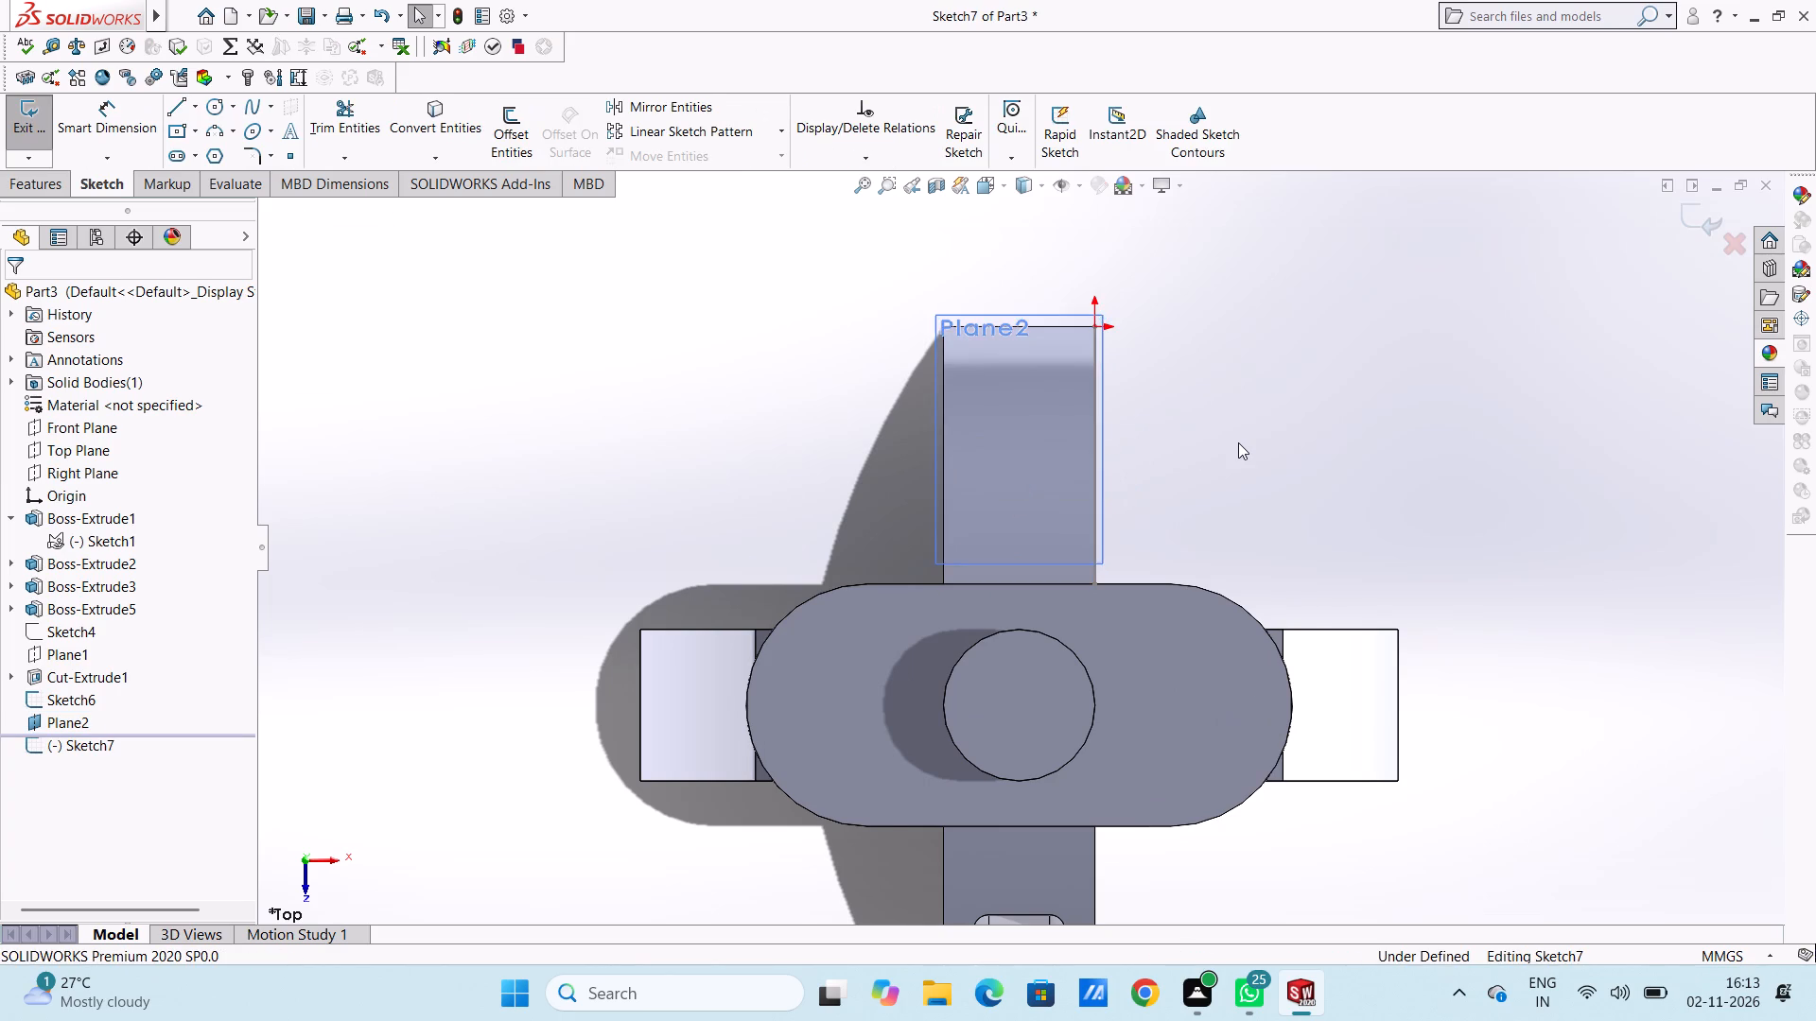
Sketch a horizontal straight slot, 20 mm between centres and about 20 mm wide, on the unslotted side feature near the body.
scroll(1238, 442, "up", 2)
scroll(1062, 482, "up", 2)
scroll(1054, 571, "down", 1)
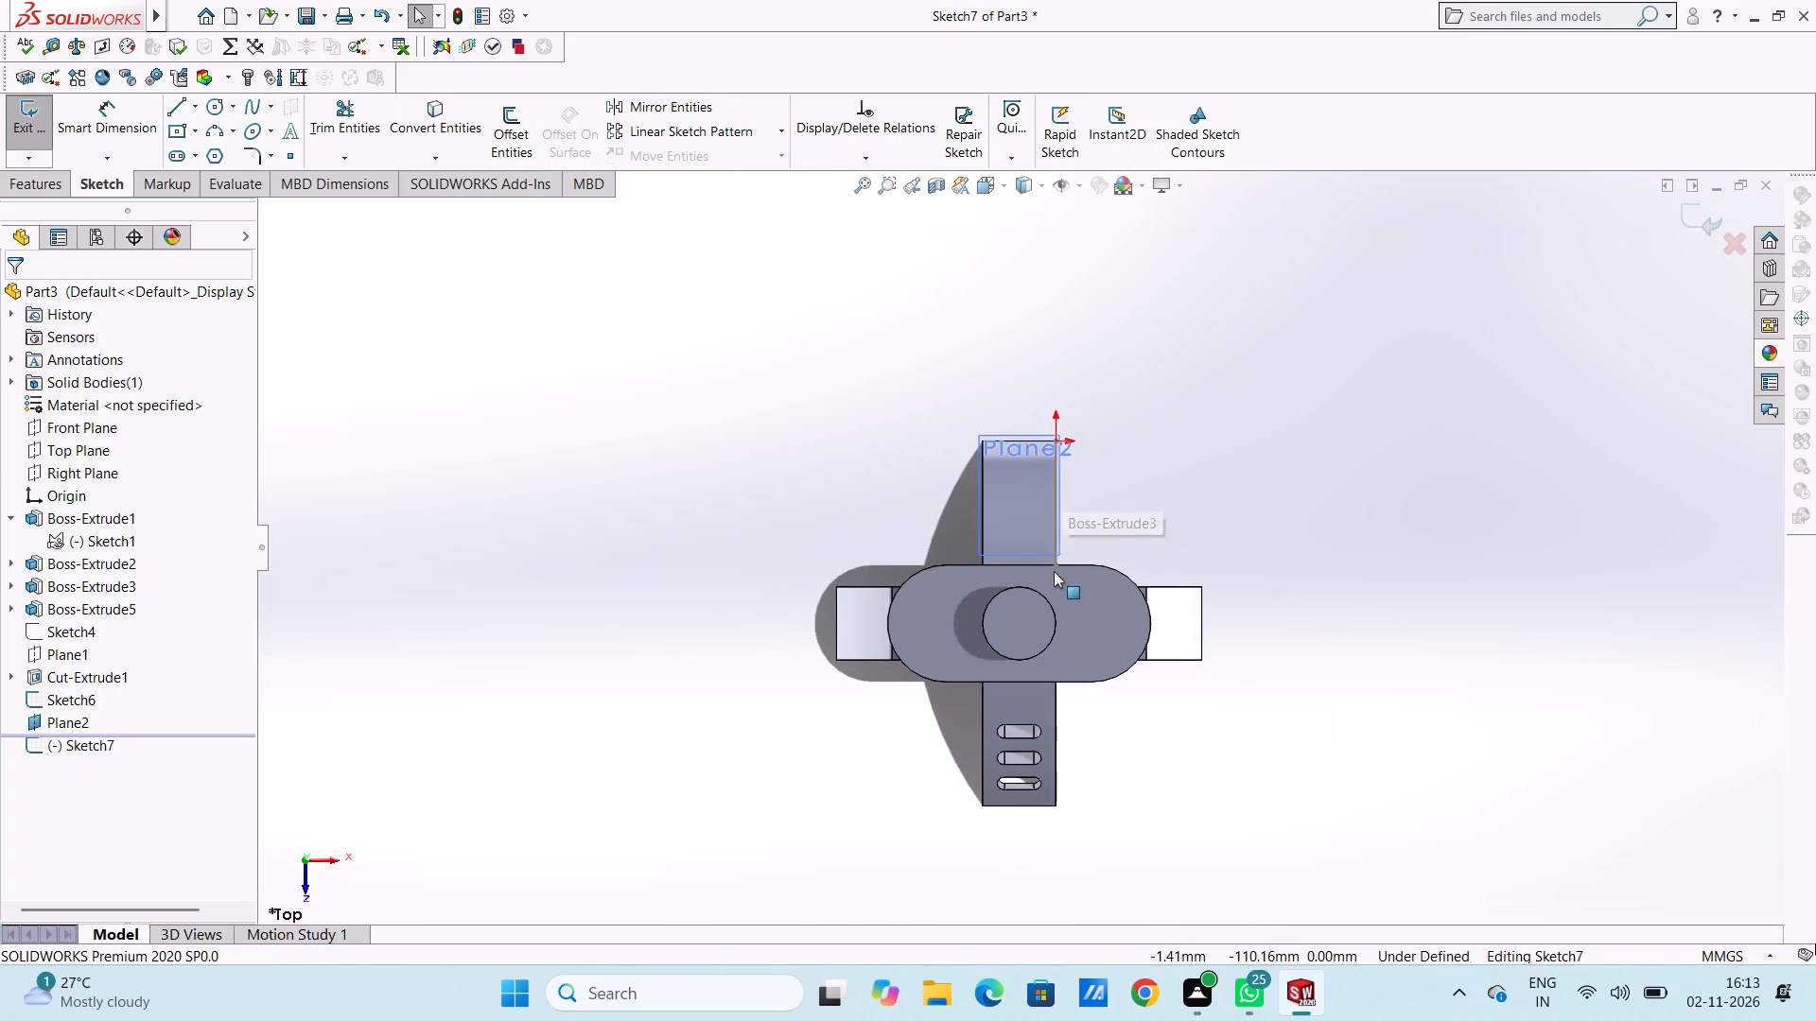
left_click(178, 159)
left_click(1032, 518)
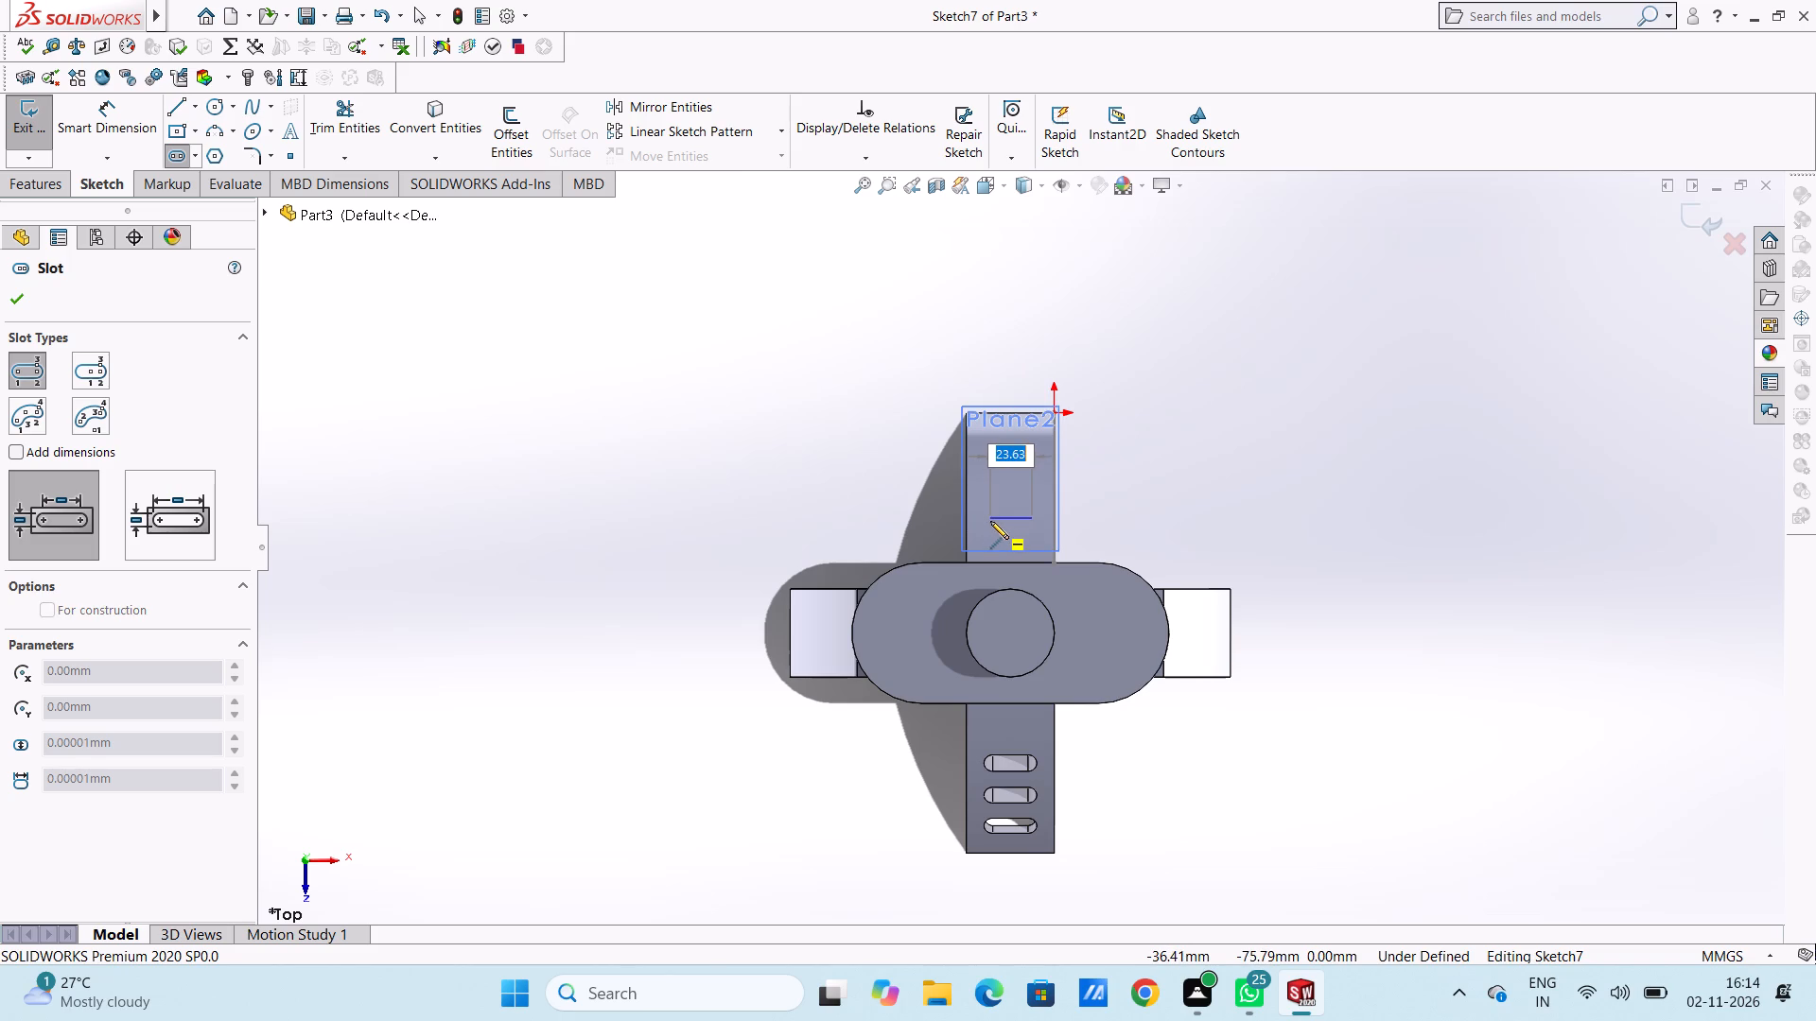
type("20")
key("Return")
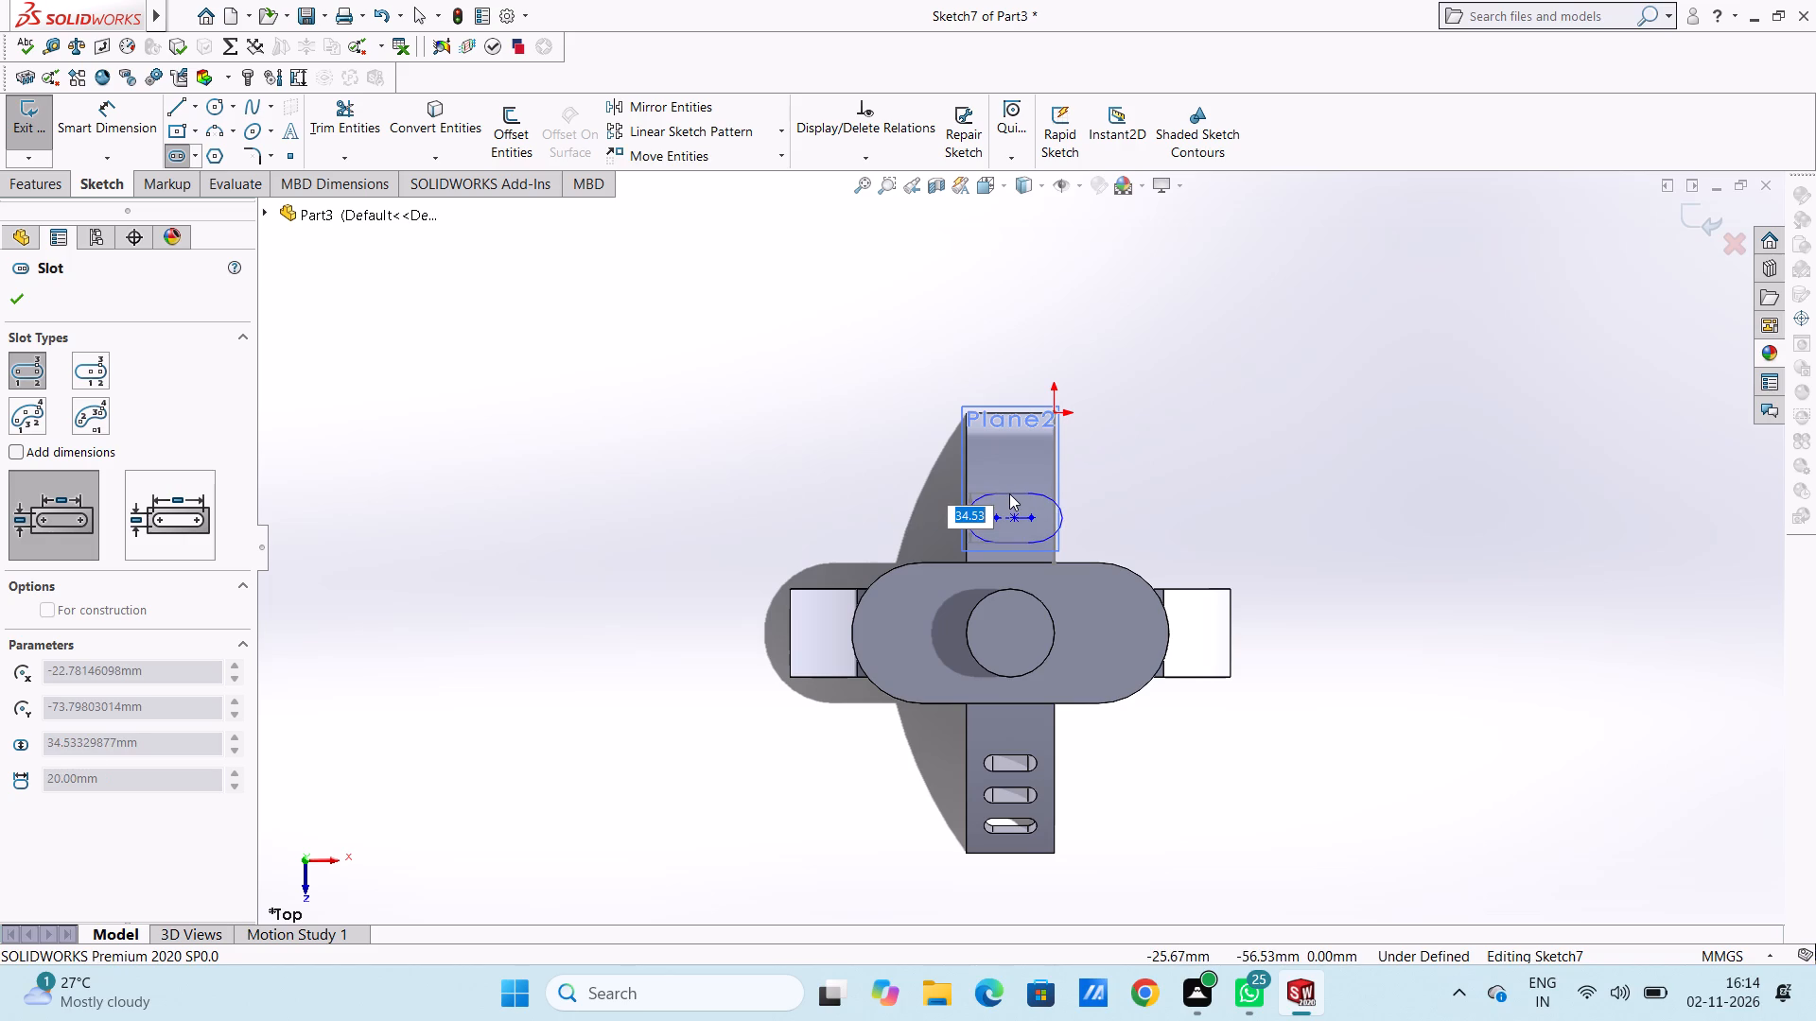
left_click(1004, 504)
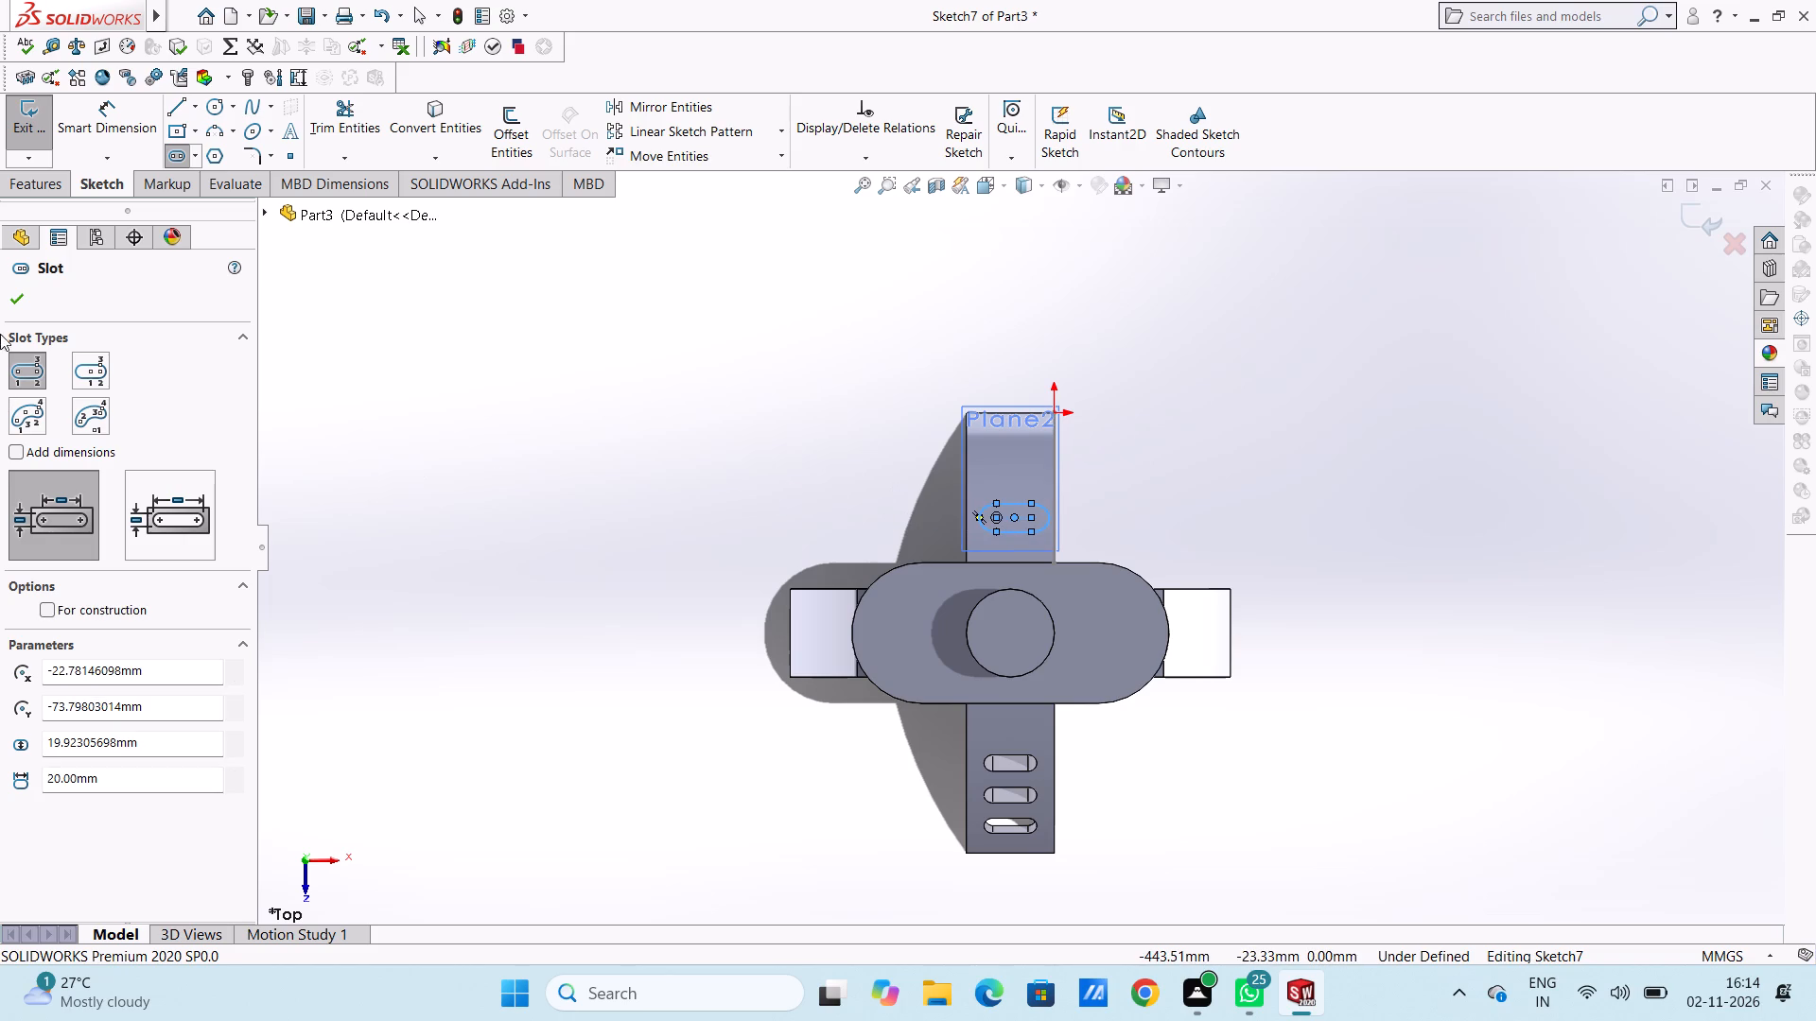
left_click(10, 304)
left_click(472, 466)
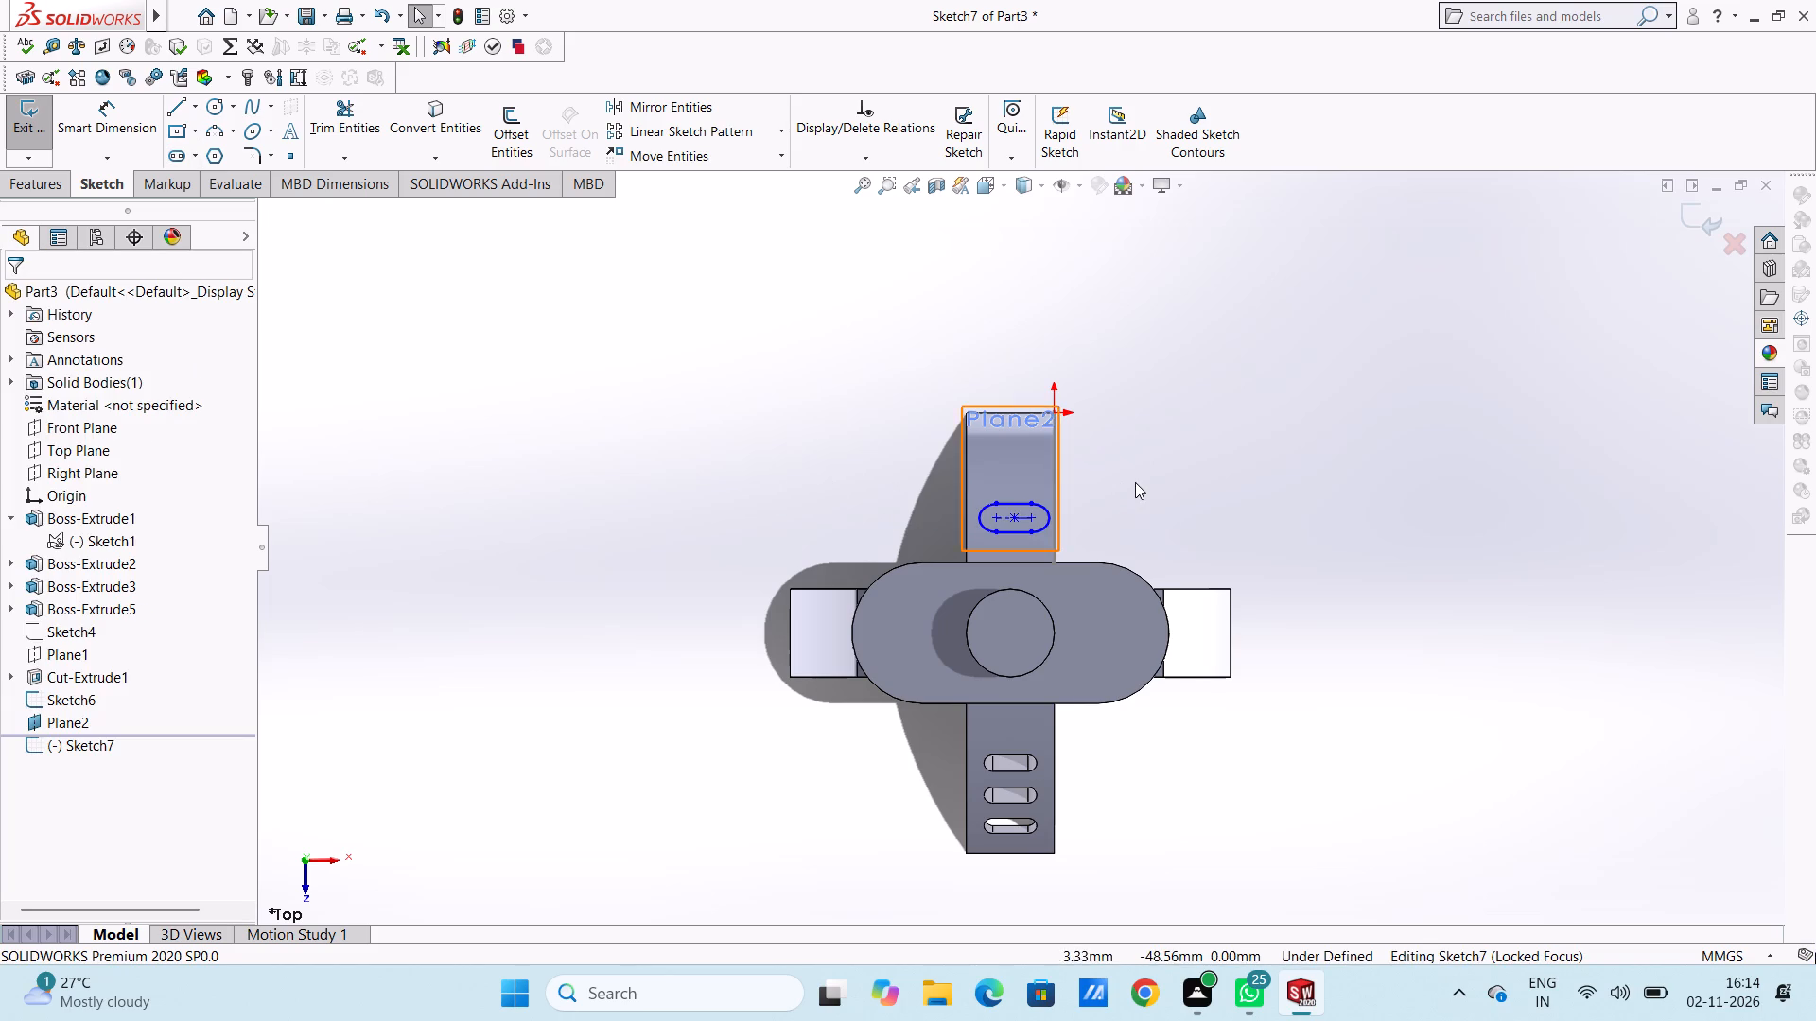
Dimension the slot's centreline length as 20 mm.
scroll(1135, 482, "up", 2)
scroll(1093, 532, "down", 3)
left_click(118, 126)
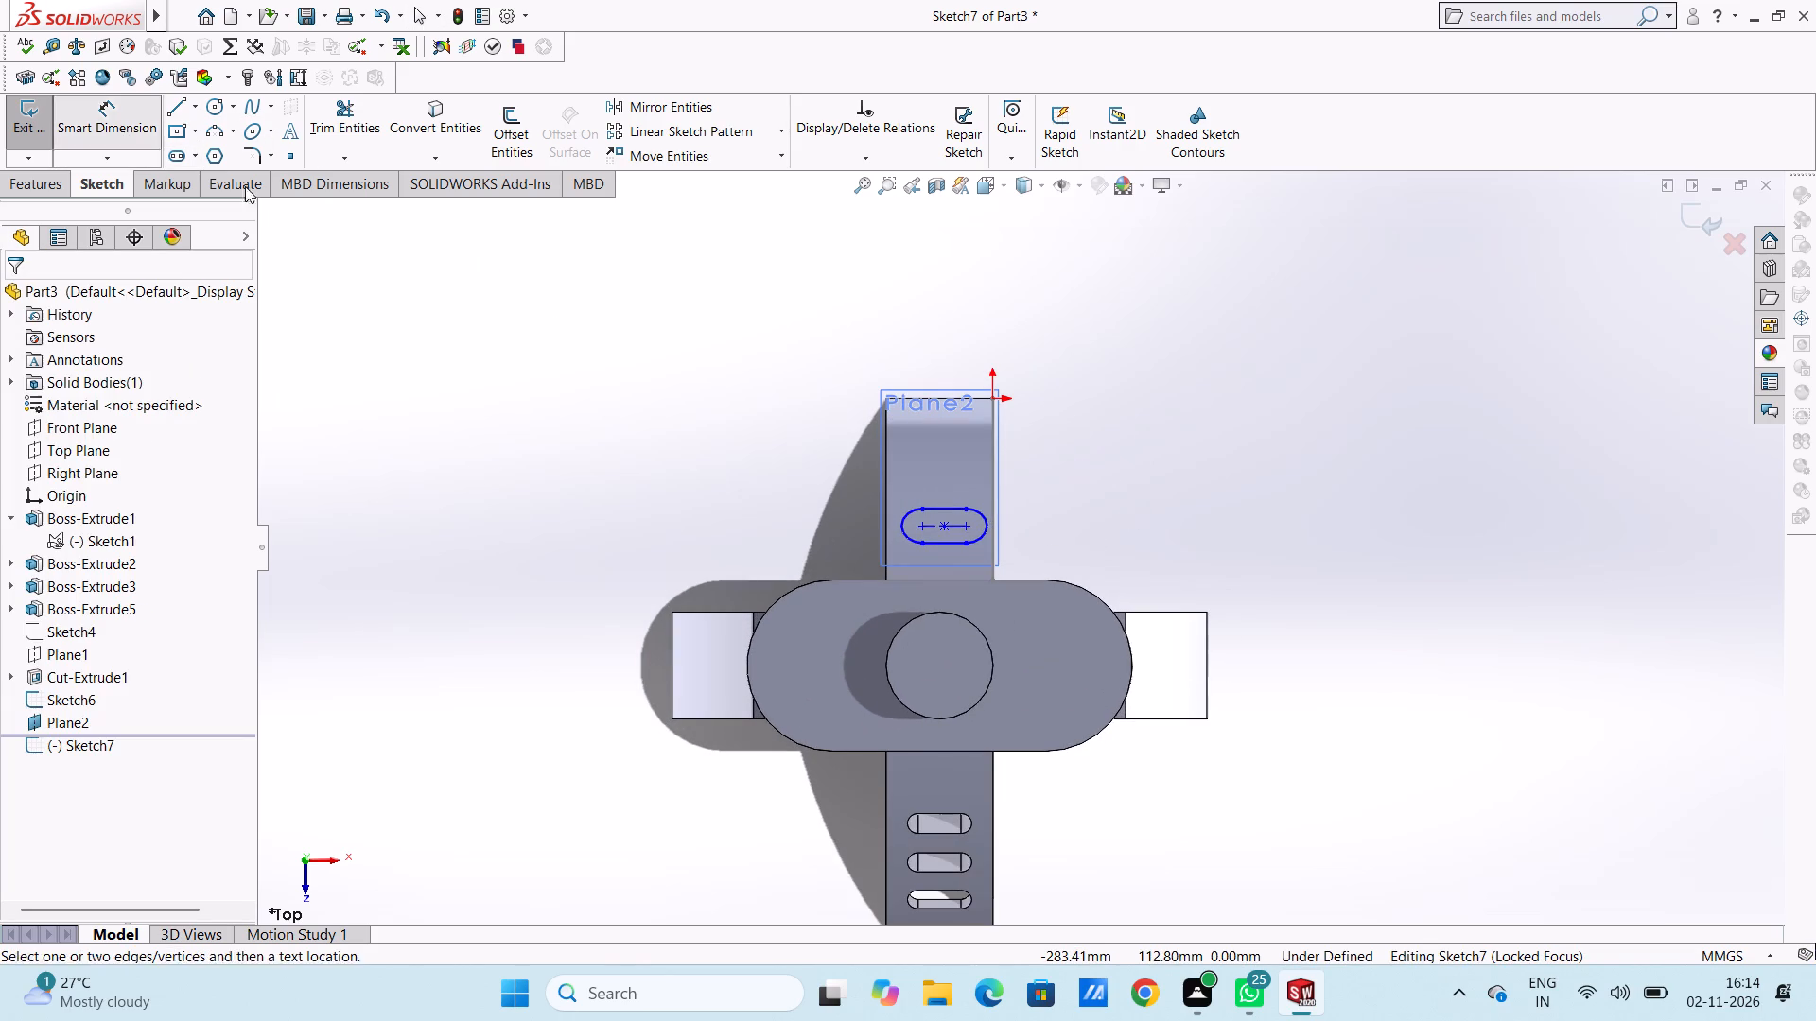
left_click(930, 528)
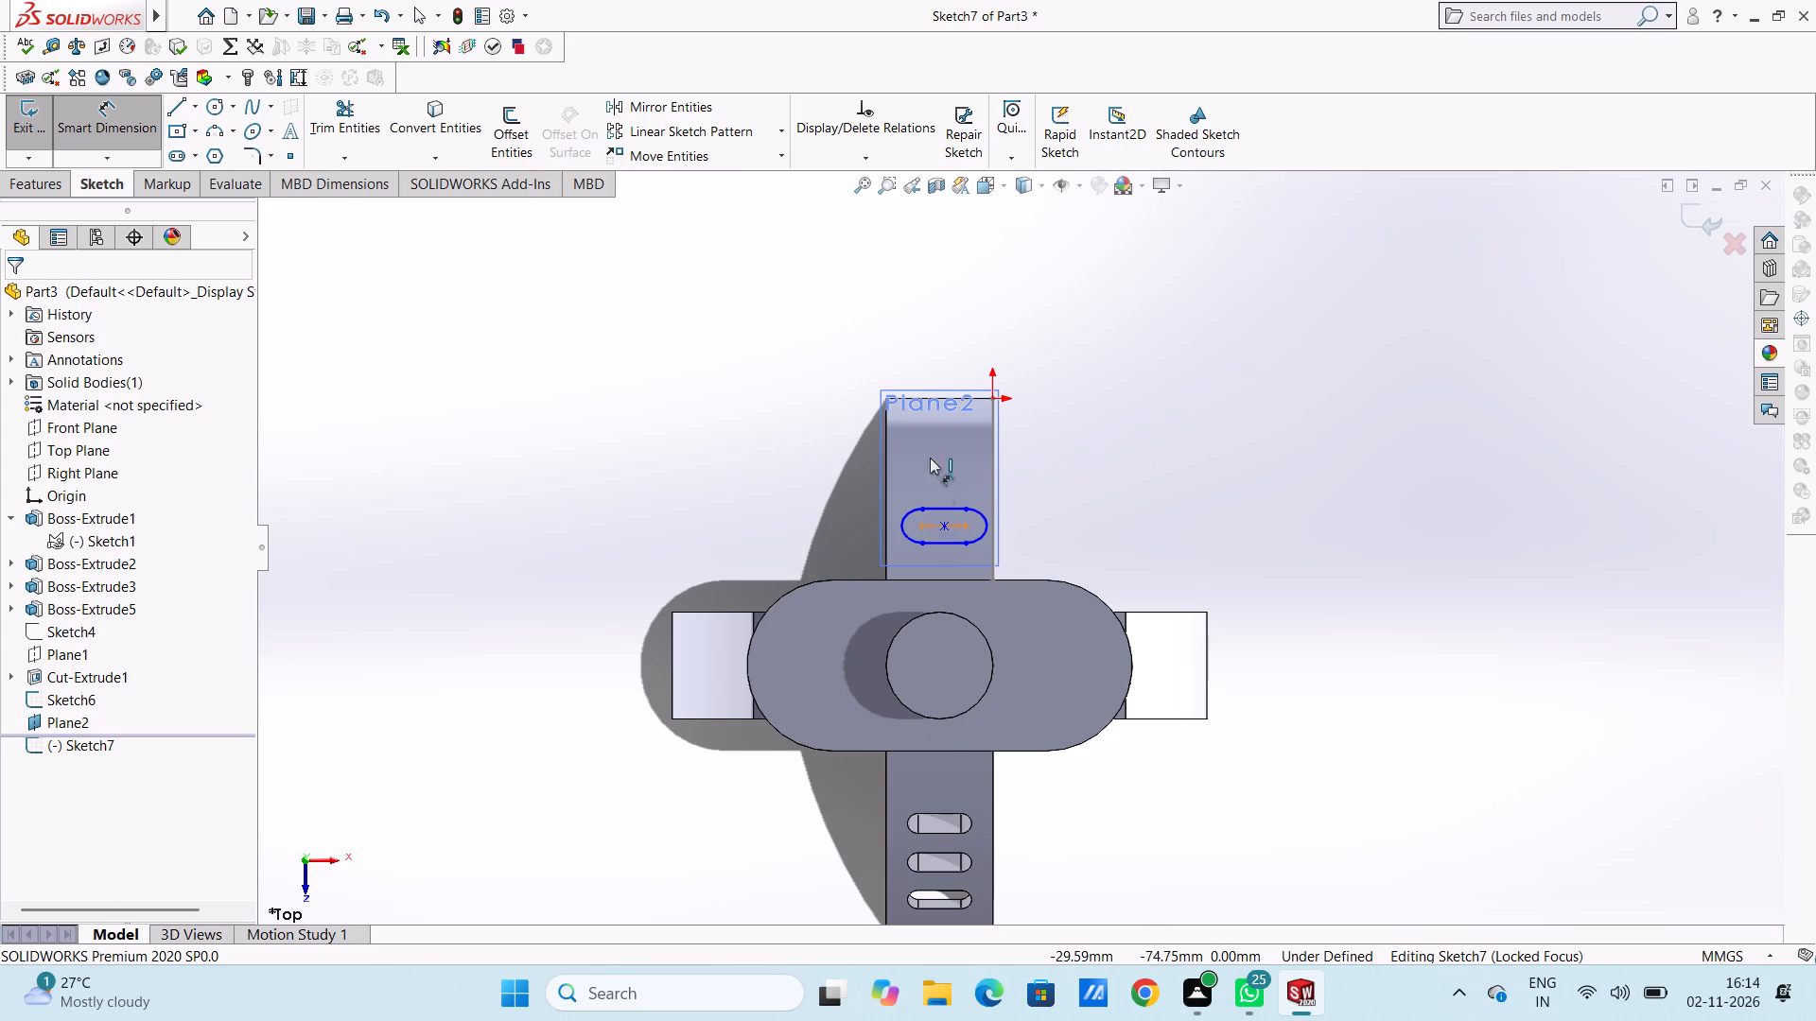
left_click(838, 276)
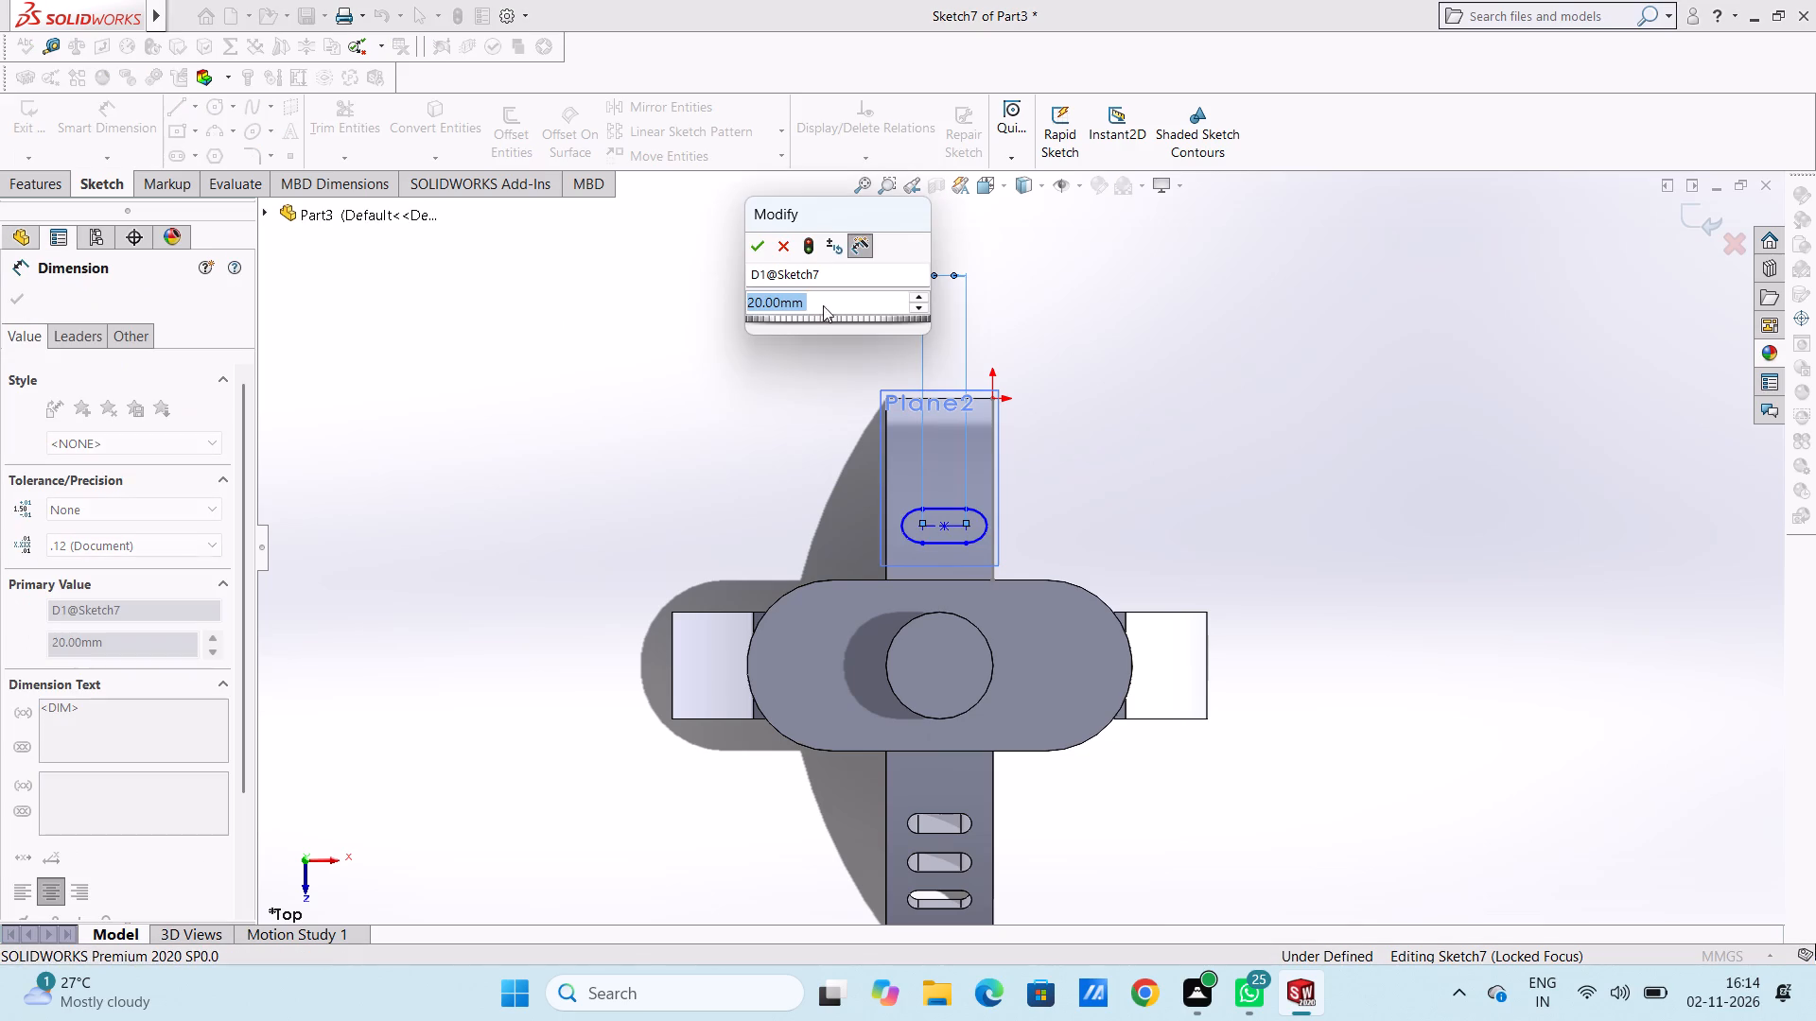
left_click(756, 246)
left_click(670, 320)
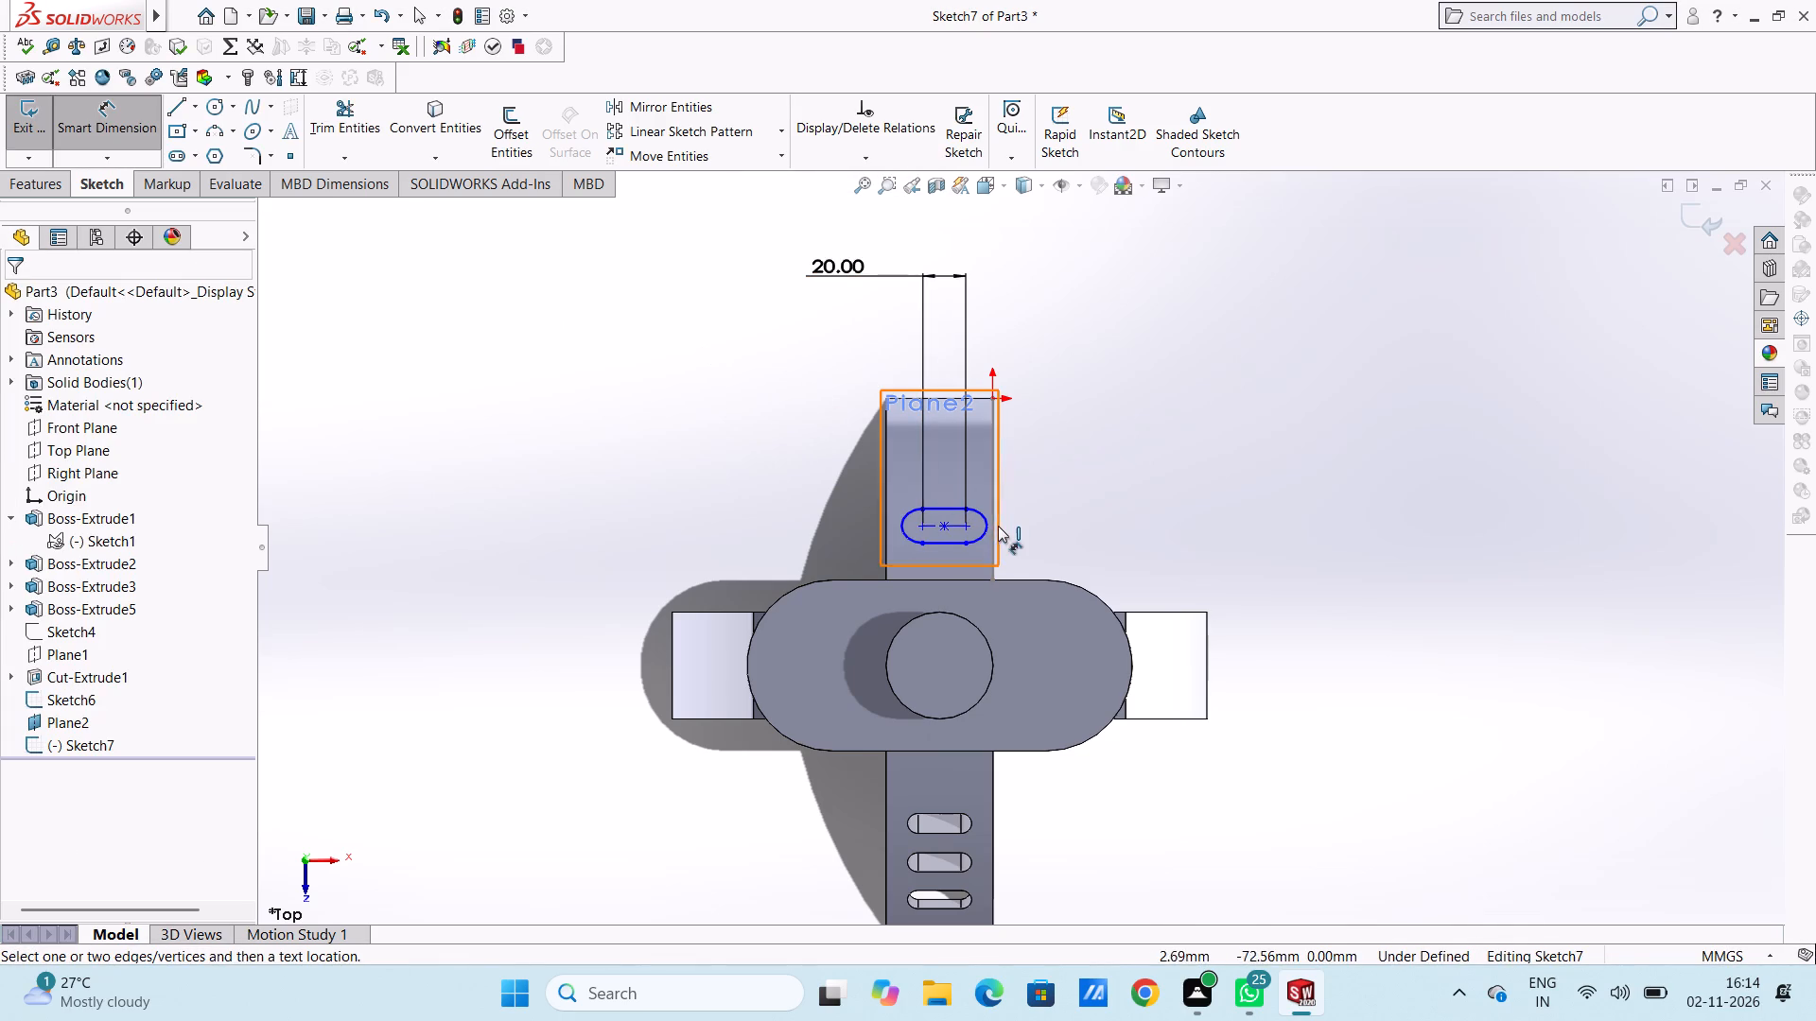
Dimension the slot's end arc with a 5 mm radius.
left_click(987, 522)
left_click(1408, 629)
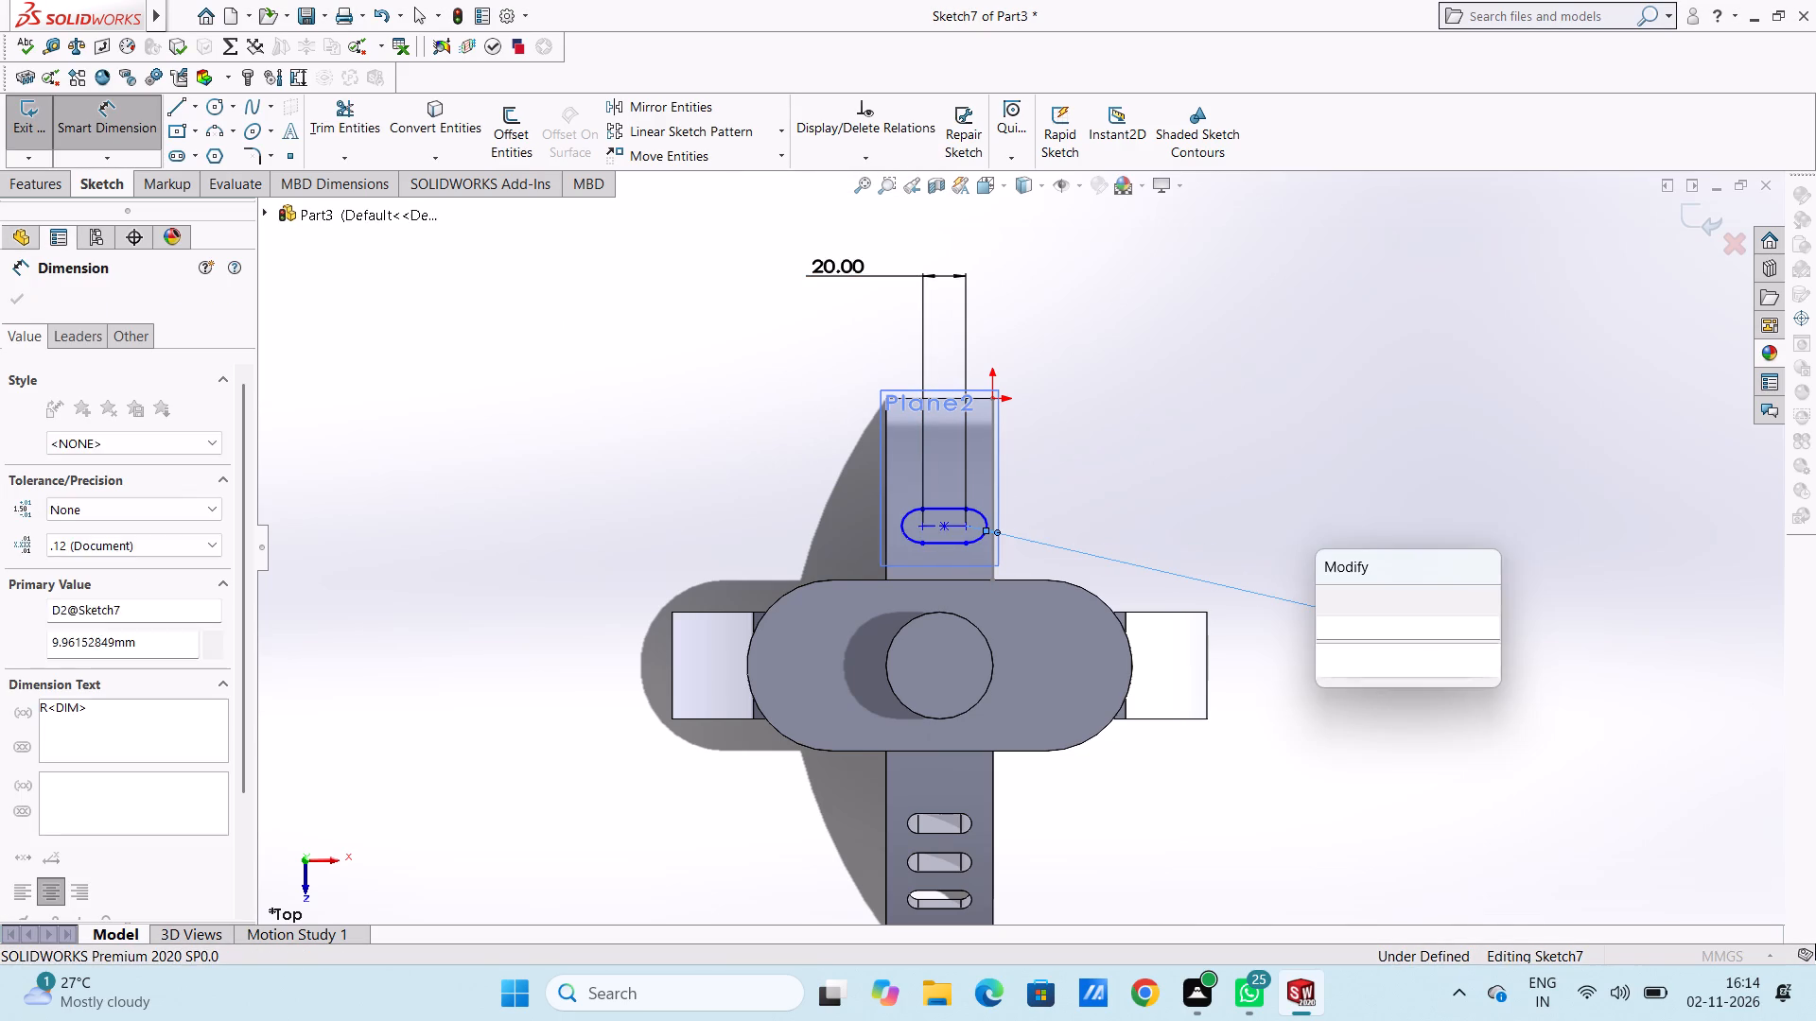
key("5")
key("Return")
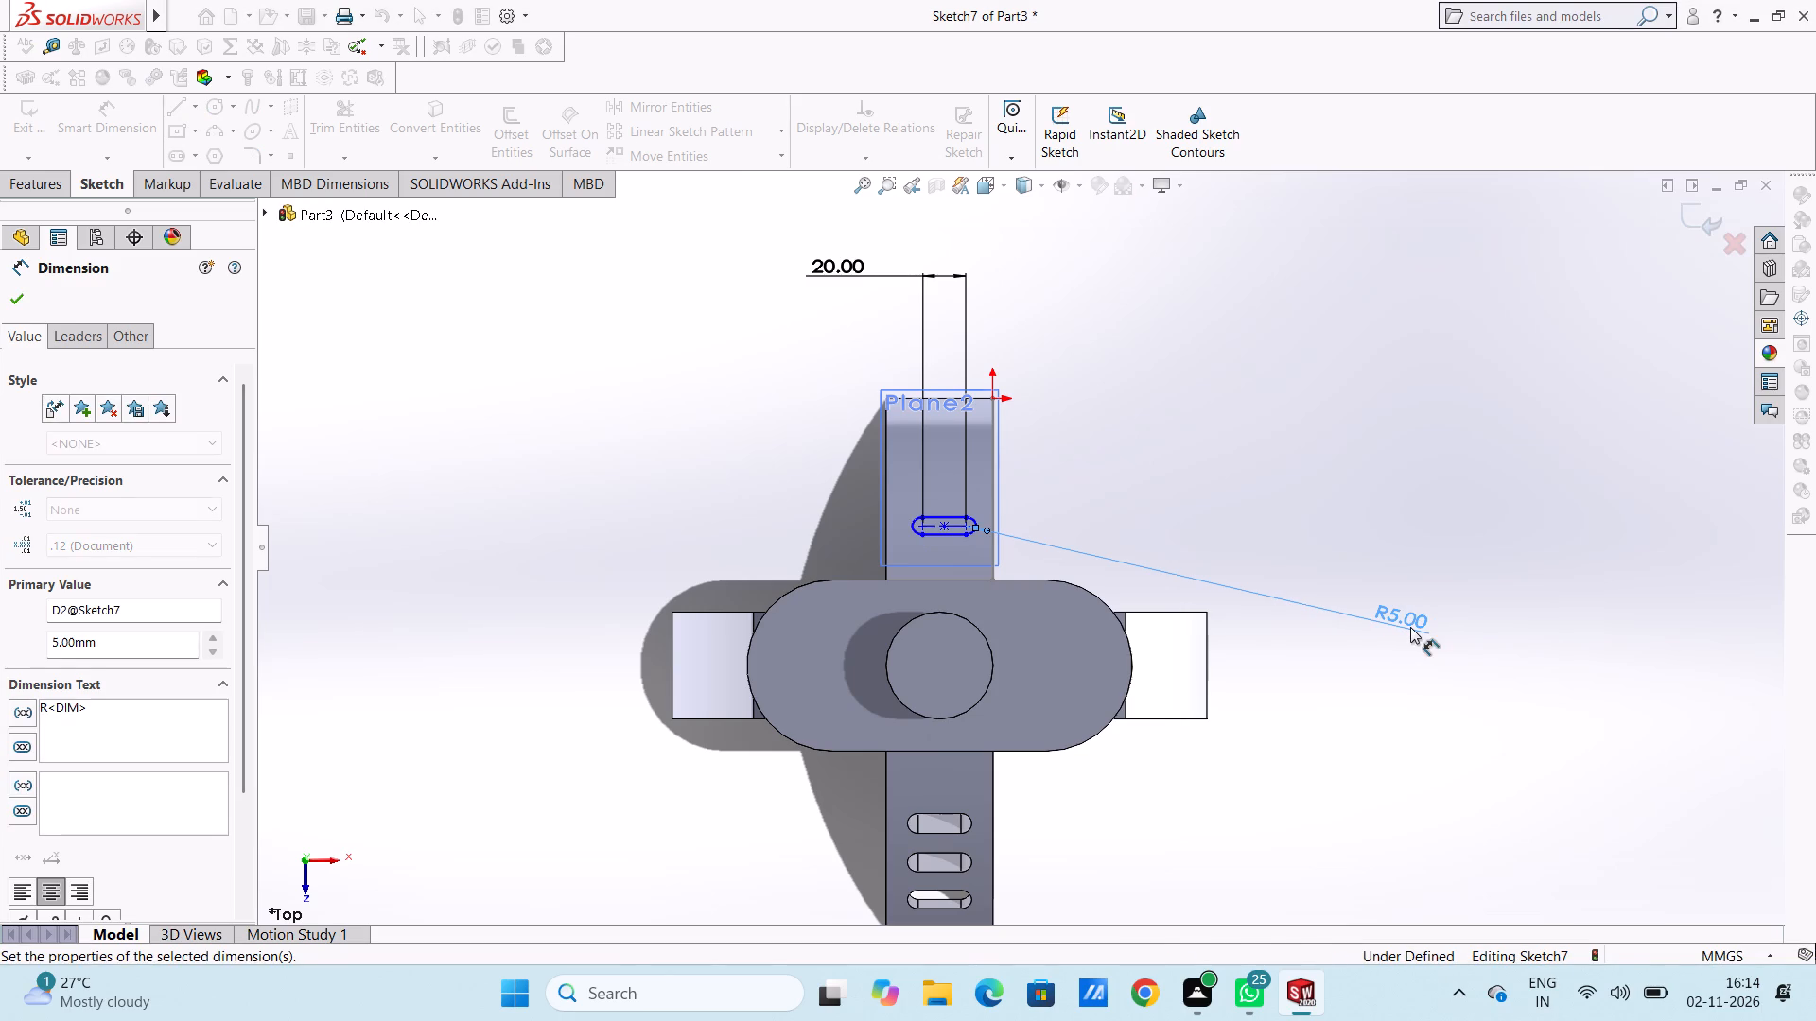
left_click(1178, 471)
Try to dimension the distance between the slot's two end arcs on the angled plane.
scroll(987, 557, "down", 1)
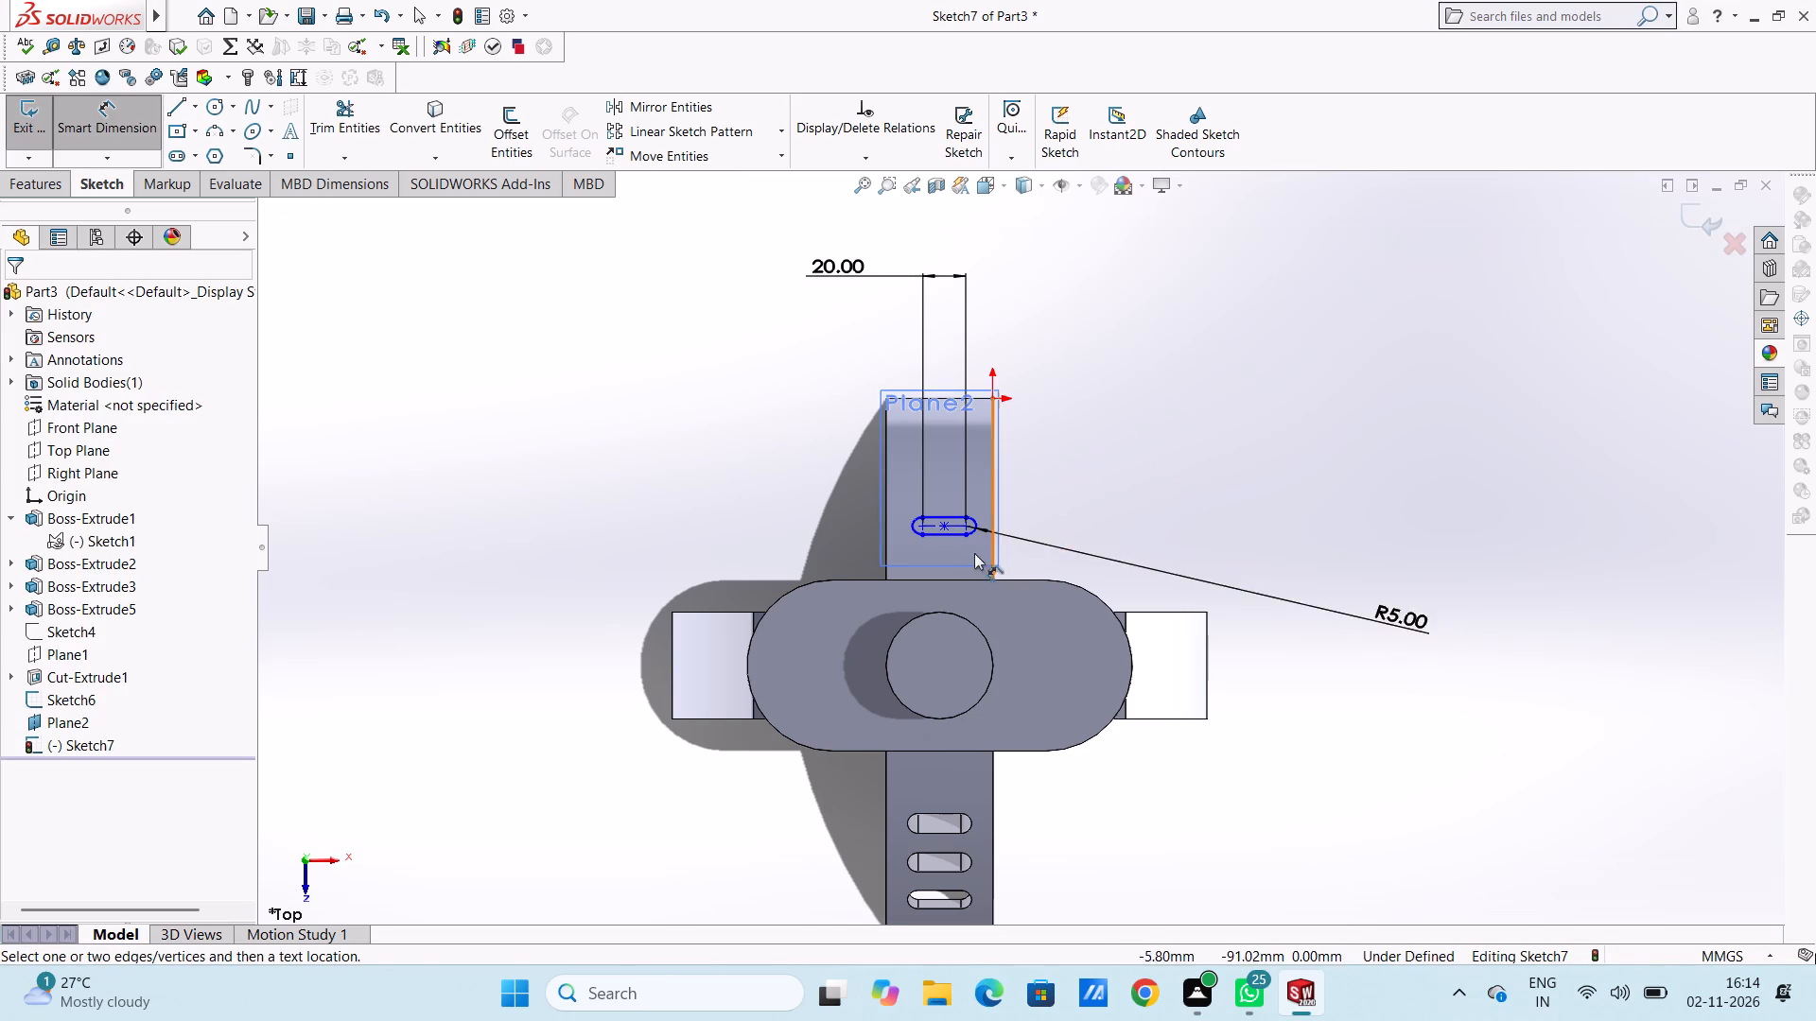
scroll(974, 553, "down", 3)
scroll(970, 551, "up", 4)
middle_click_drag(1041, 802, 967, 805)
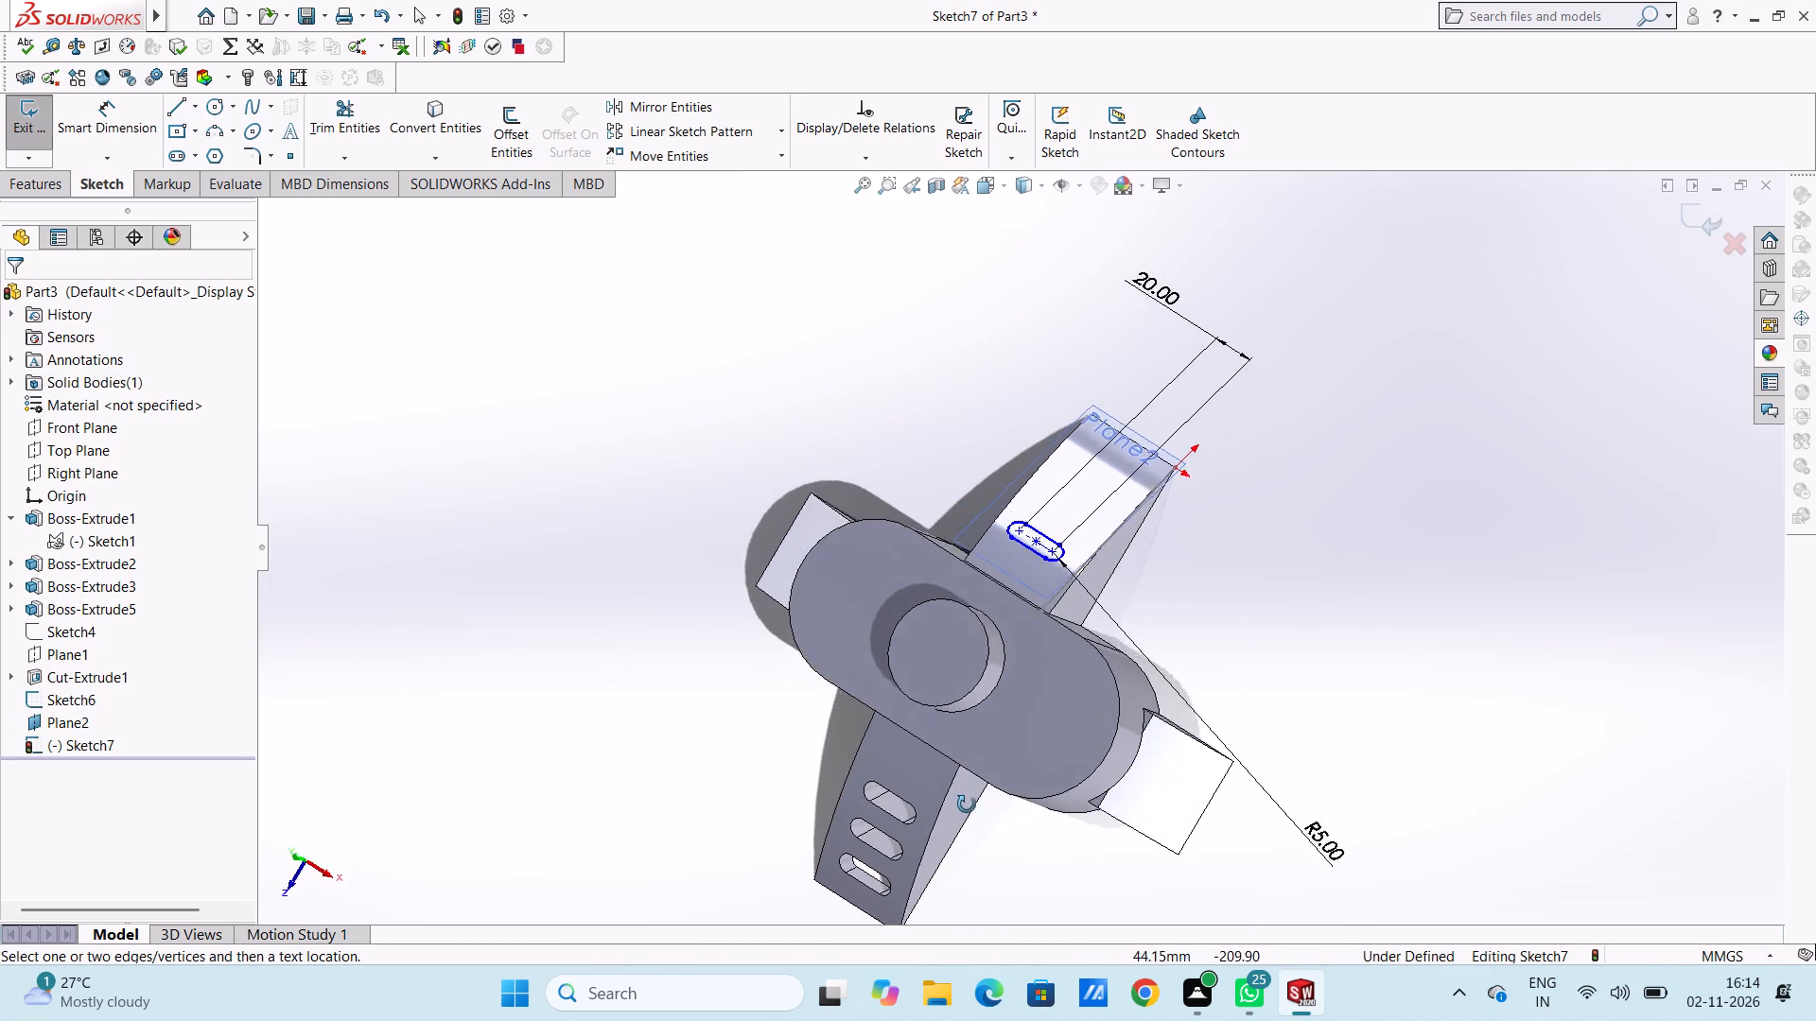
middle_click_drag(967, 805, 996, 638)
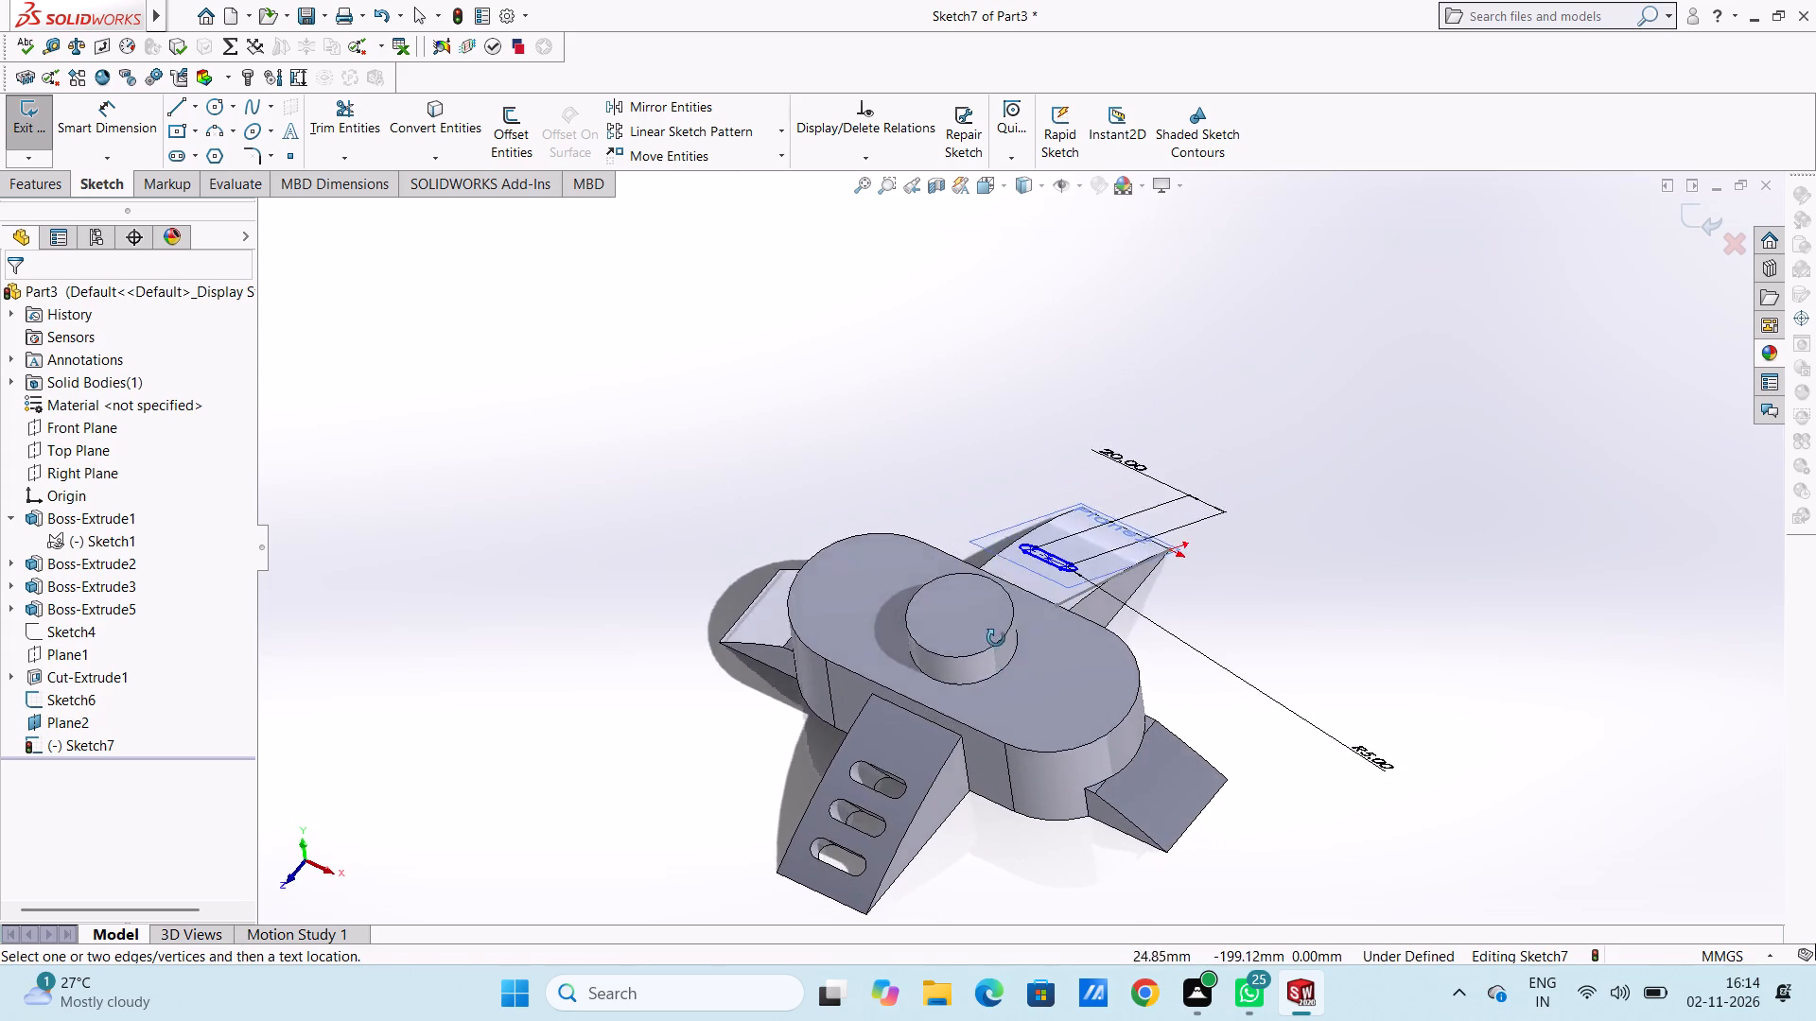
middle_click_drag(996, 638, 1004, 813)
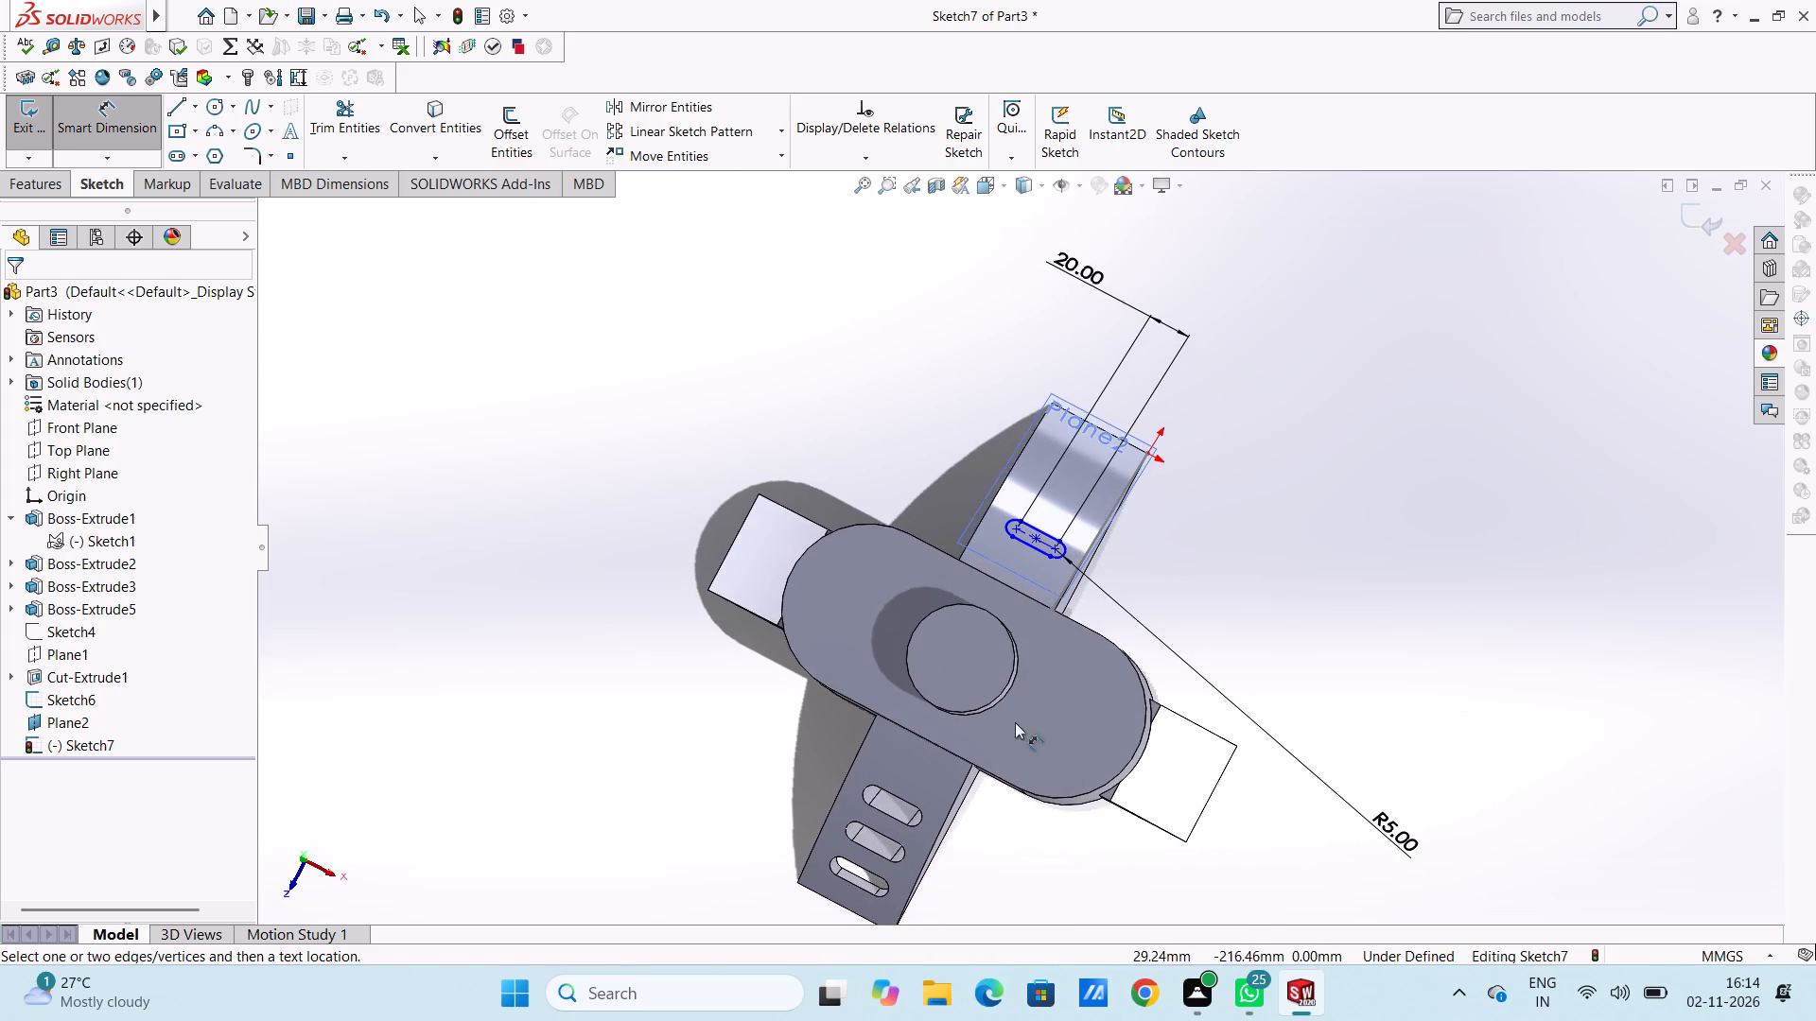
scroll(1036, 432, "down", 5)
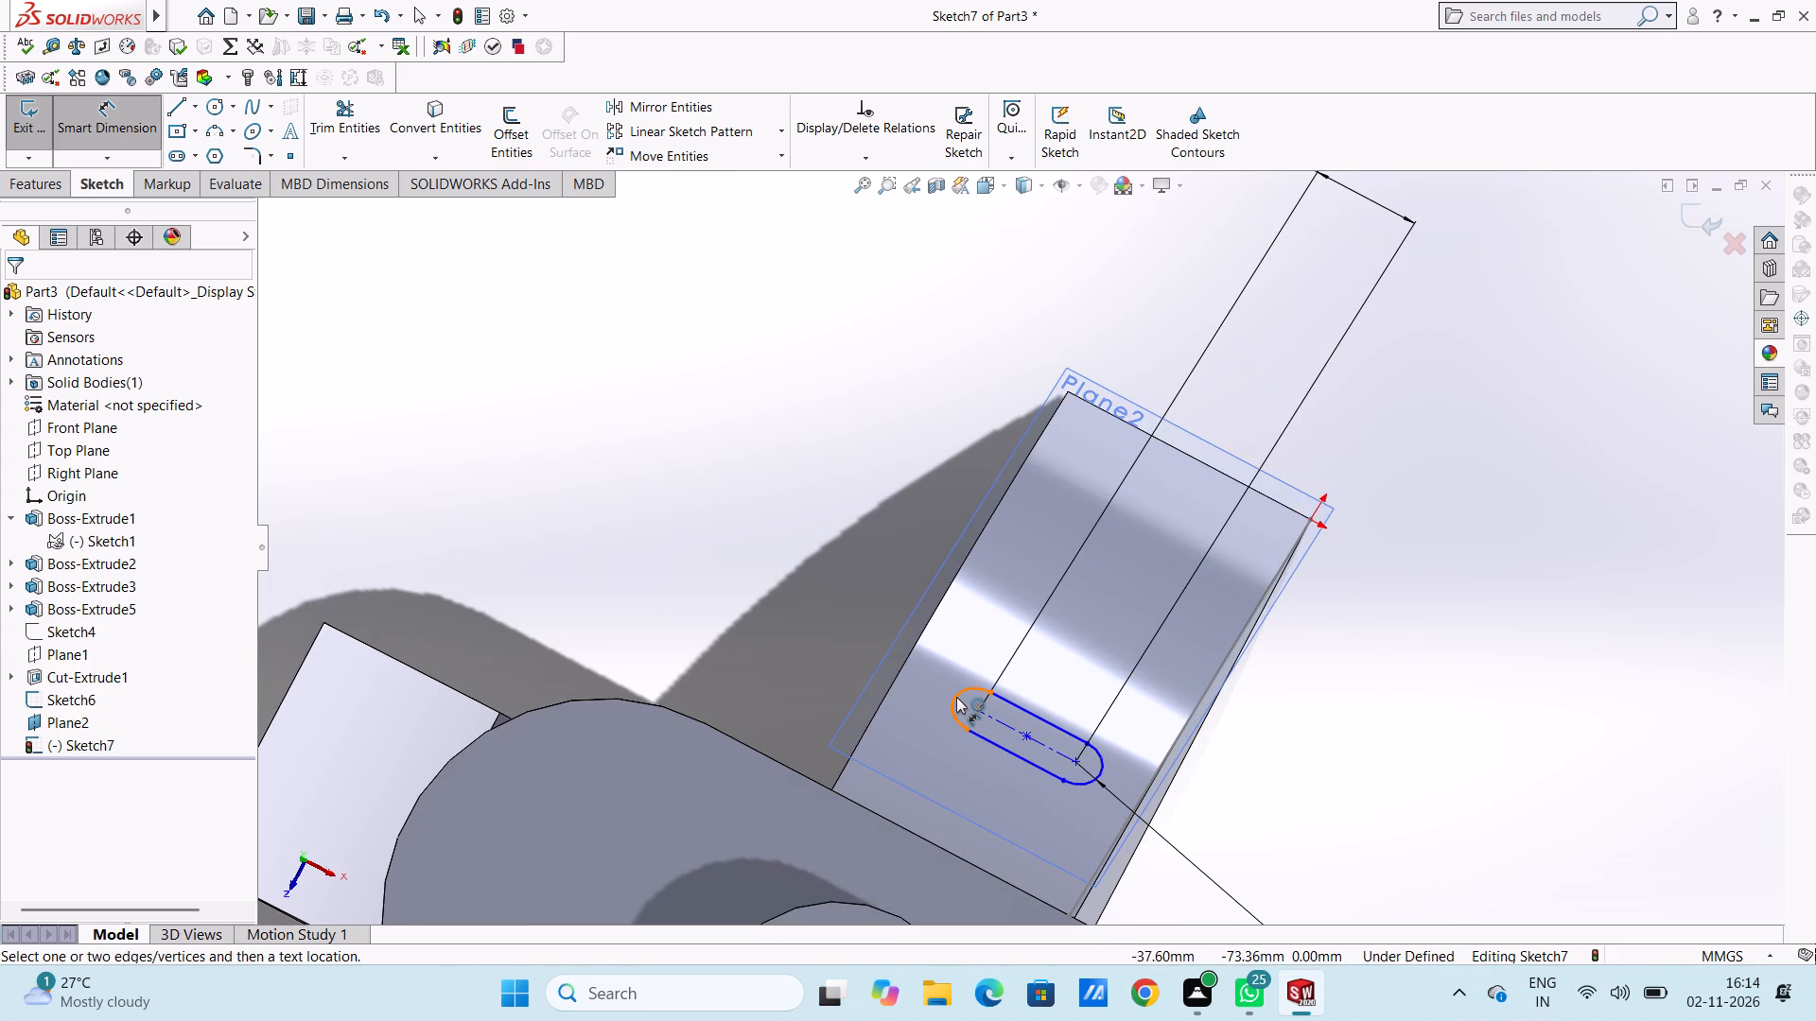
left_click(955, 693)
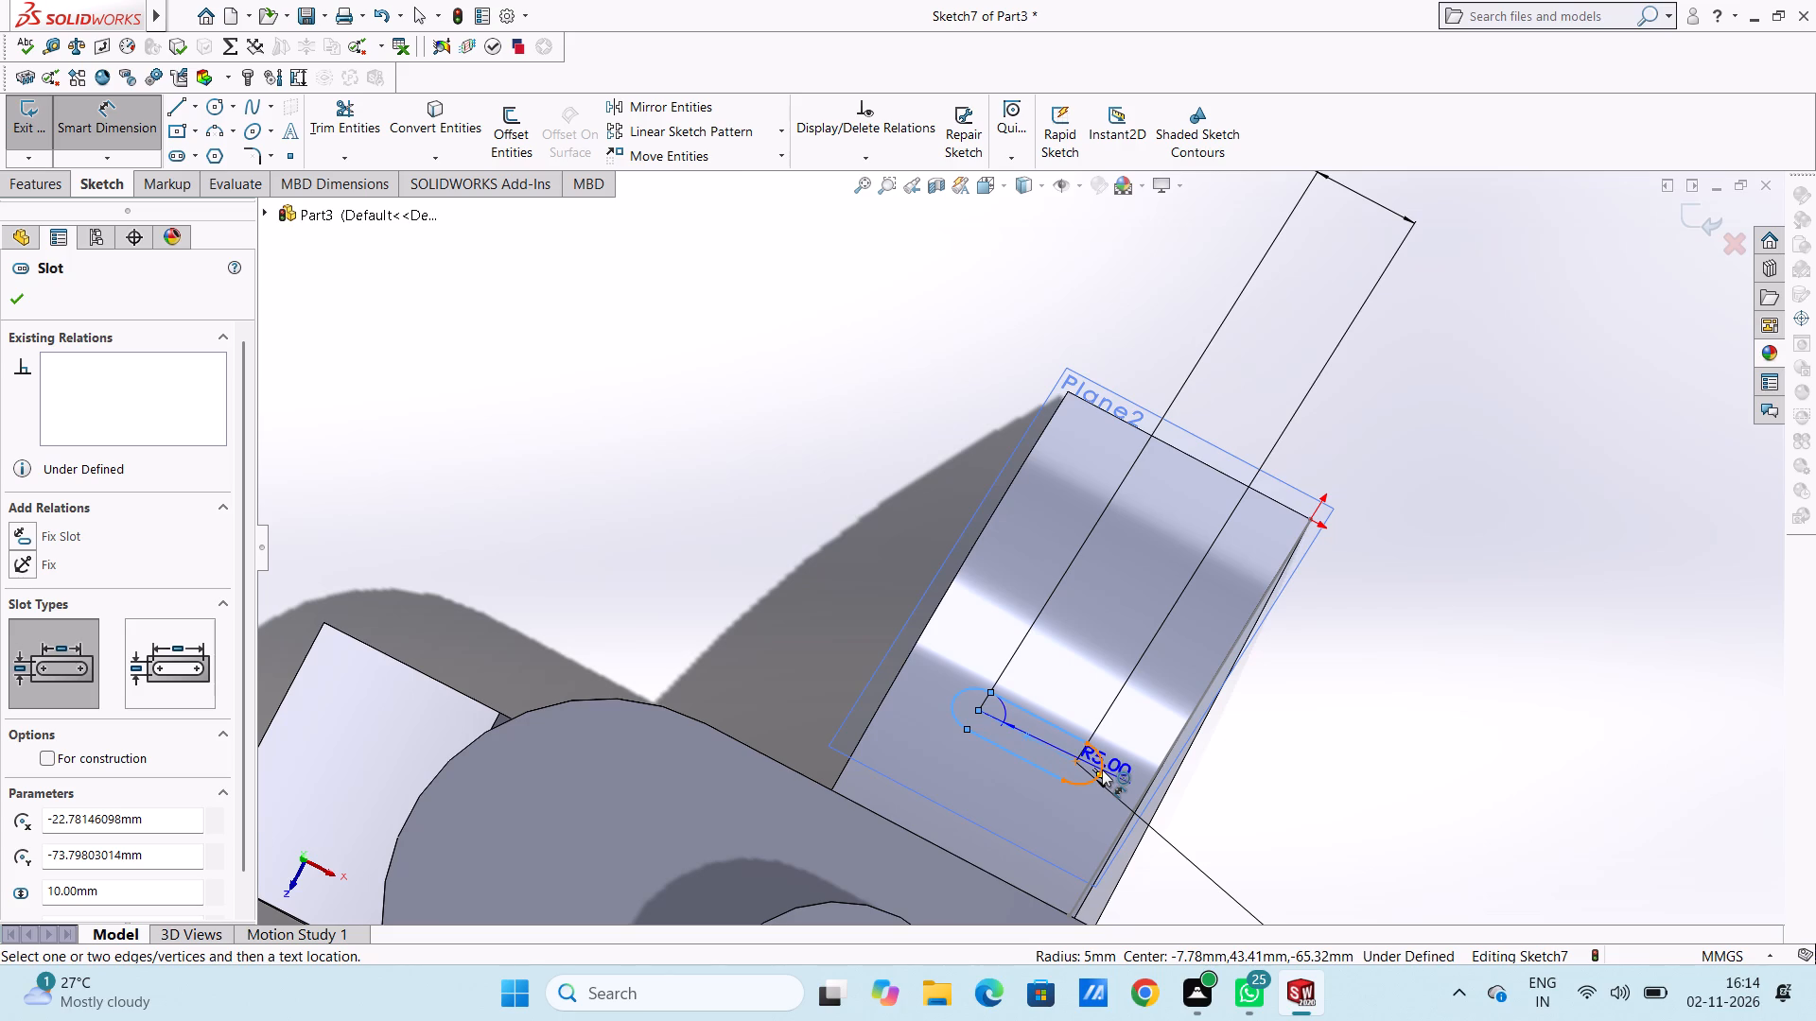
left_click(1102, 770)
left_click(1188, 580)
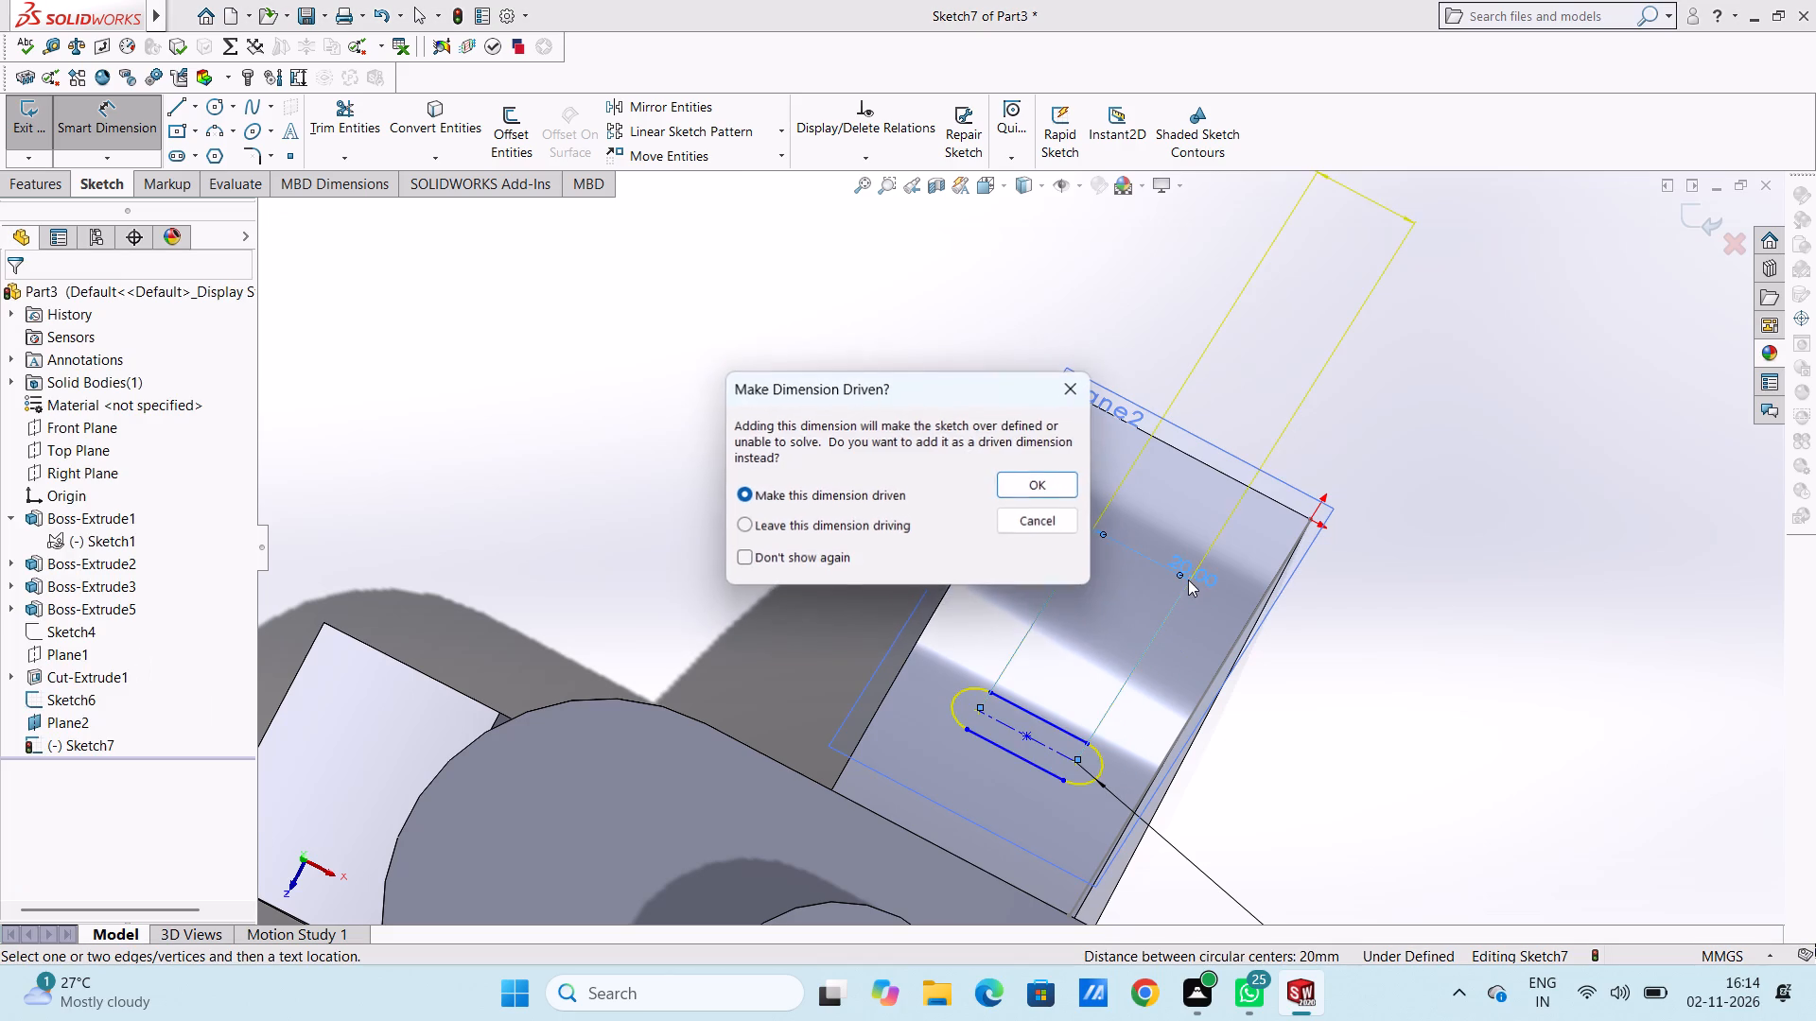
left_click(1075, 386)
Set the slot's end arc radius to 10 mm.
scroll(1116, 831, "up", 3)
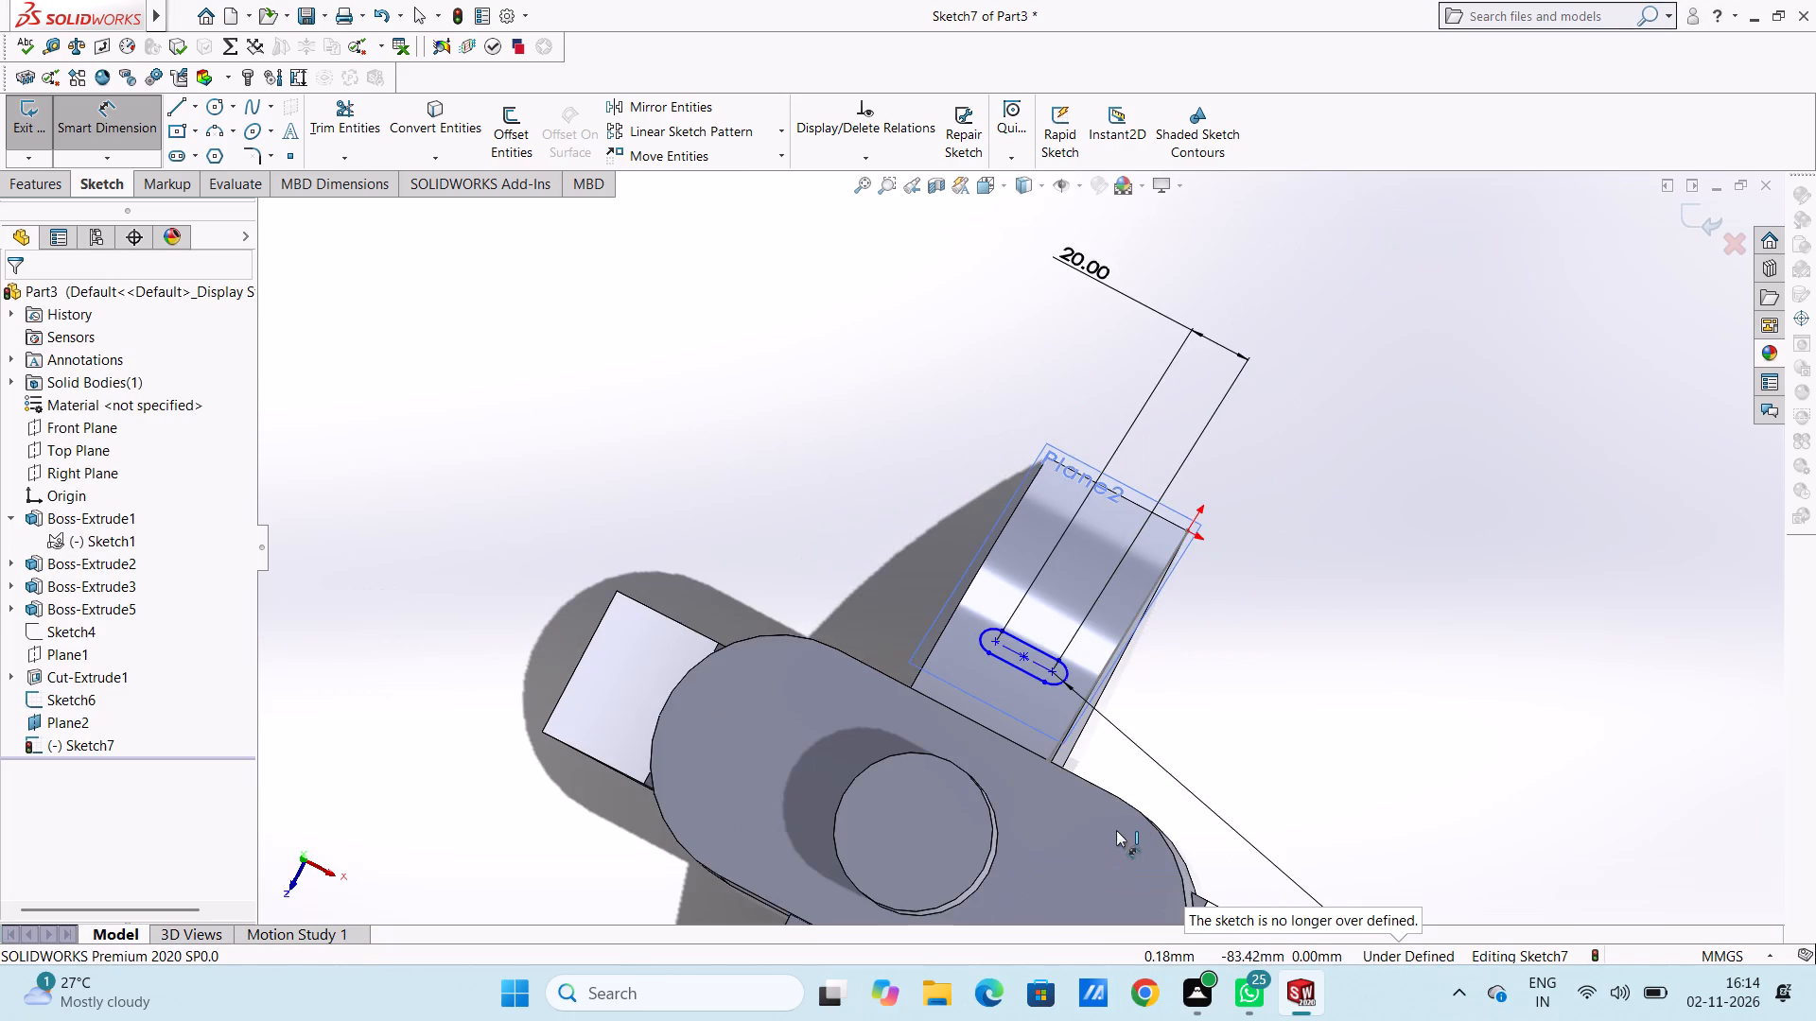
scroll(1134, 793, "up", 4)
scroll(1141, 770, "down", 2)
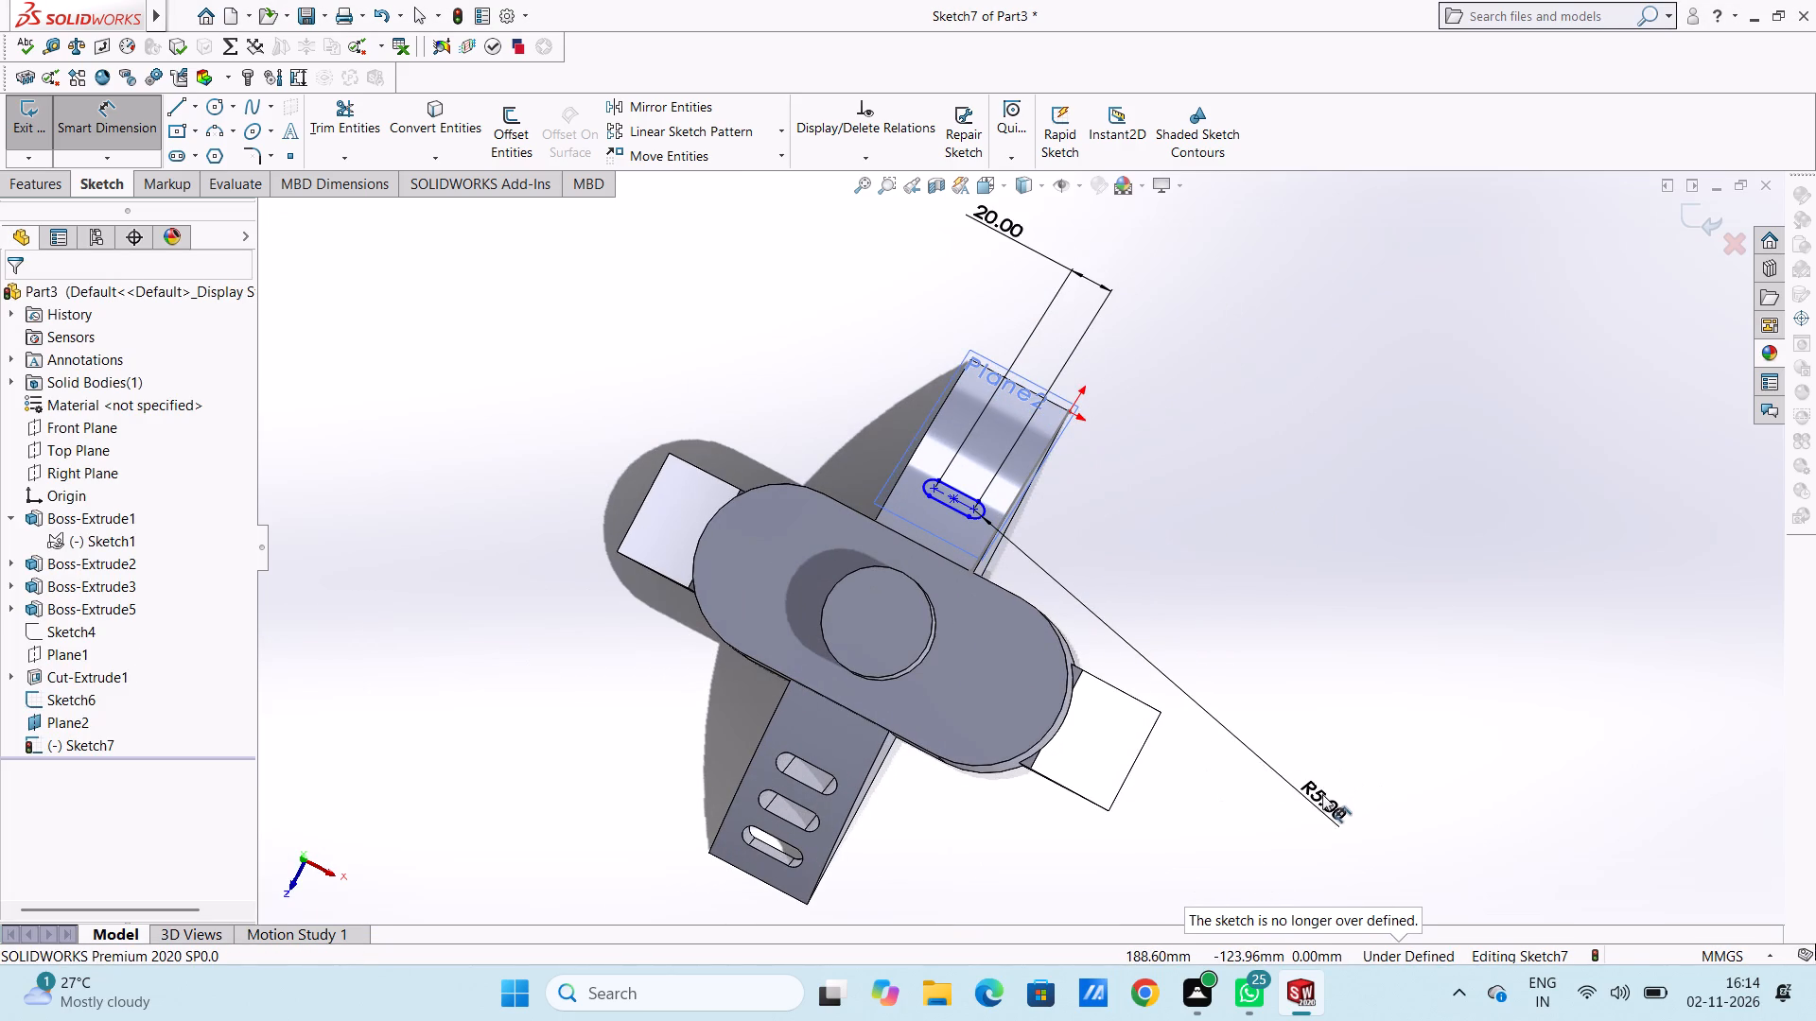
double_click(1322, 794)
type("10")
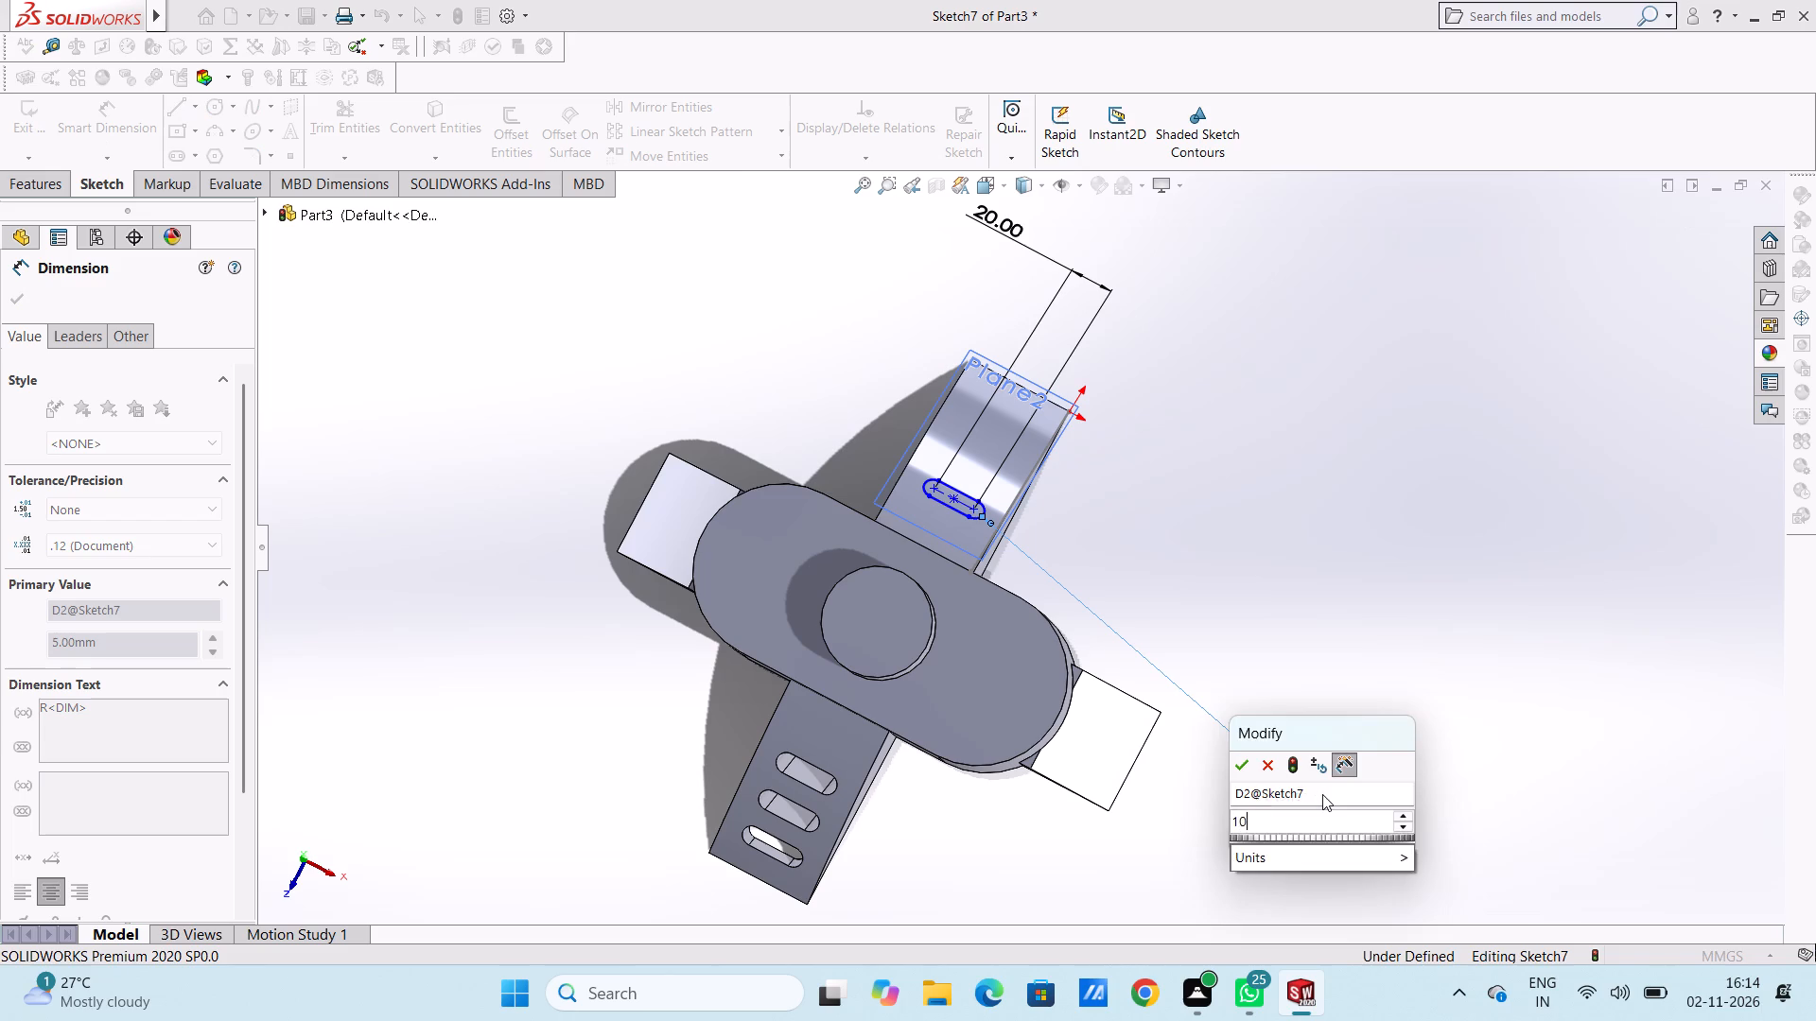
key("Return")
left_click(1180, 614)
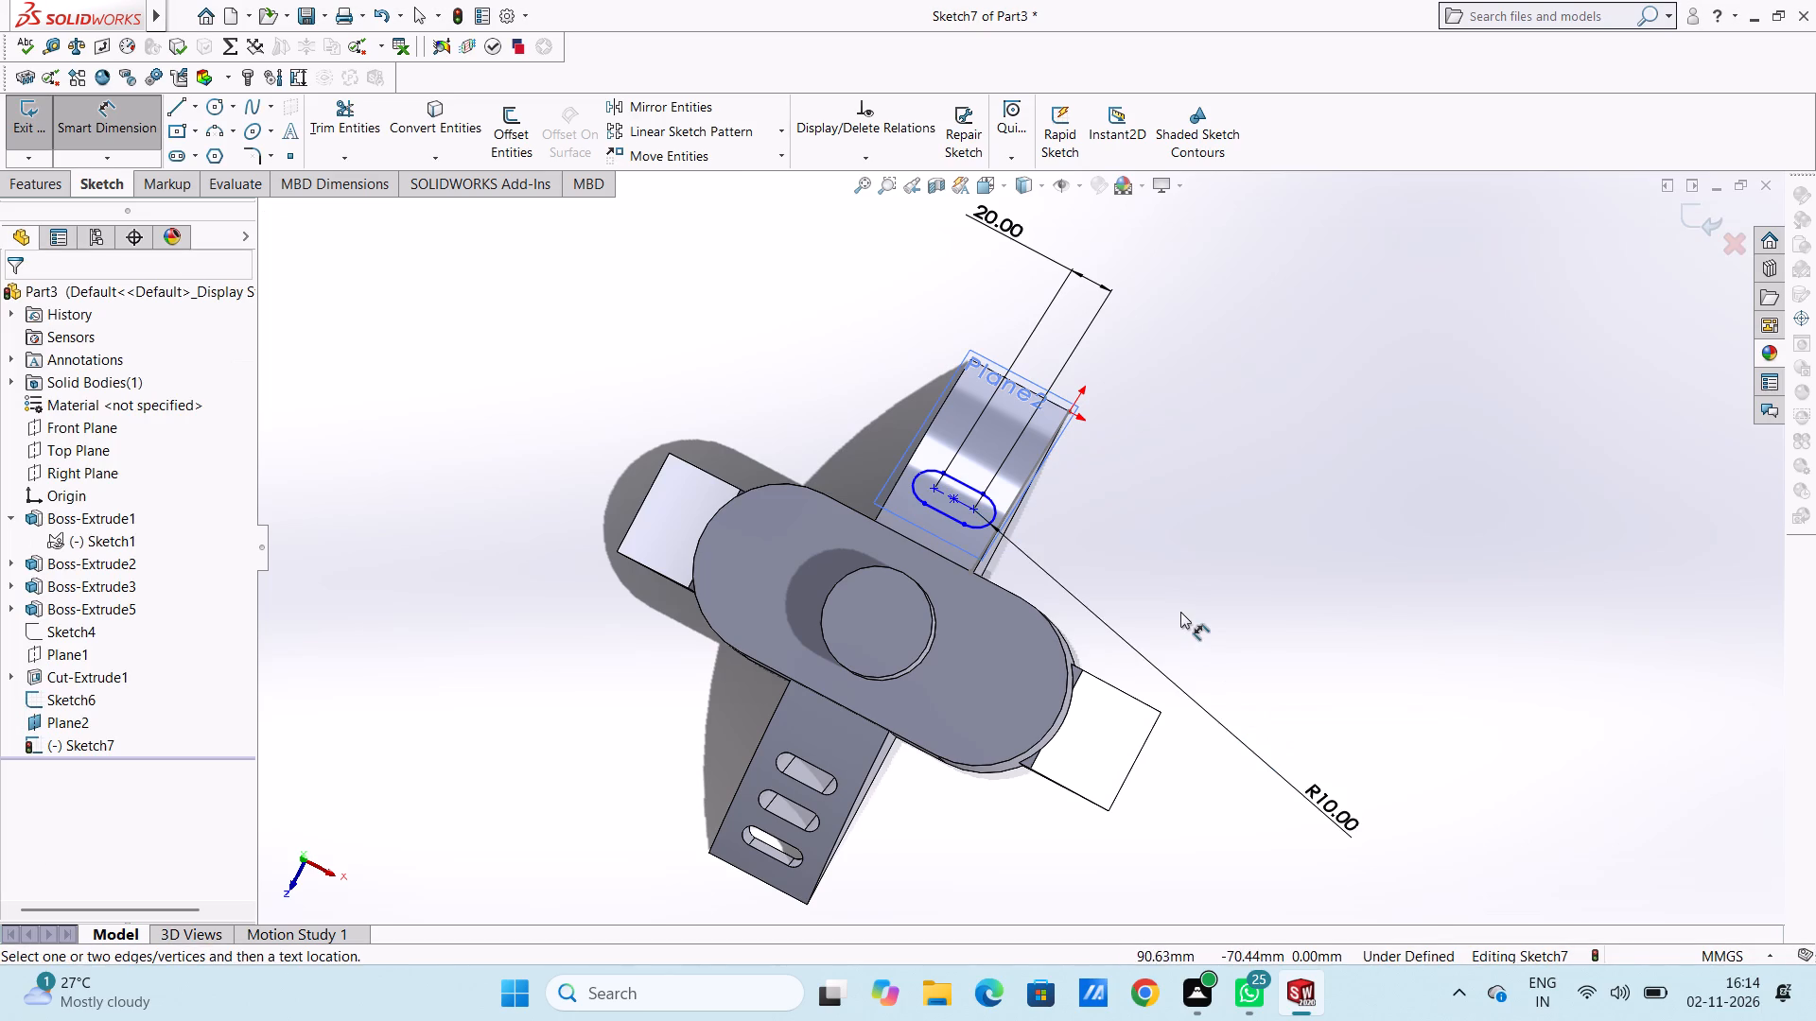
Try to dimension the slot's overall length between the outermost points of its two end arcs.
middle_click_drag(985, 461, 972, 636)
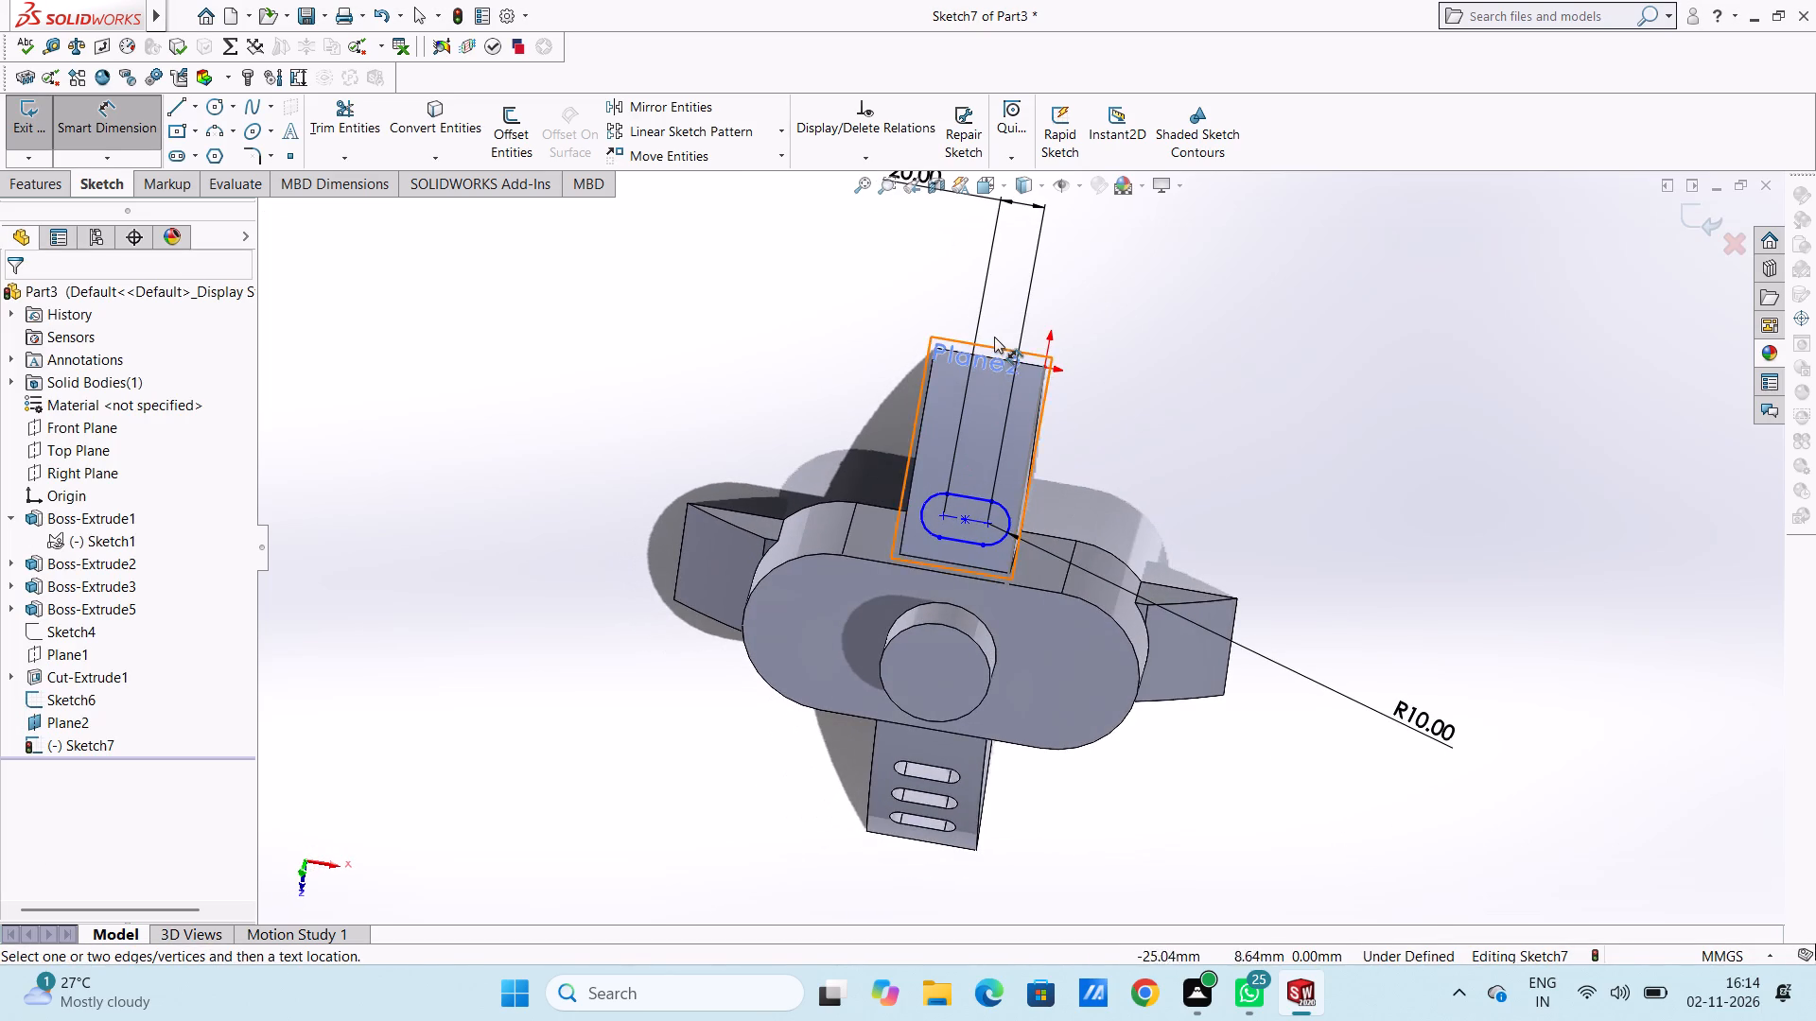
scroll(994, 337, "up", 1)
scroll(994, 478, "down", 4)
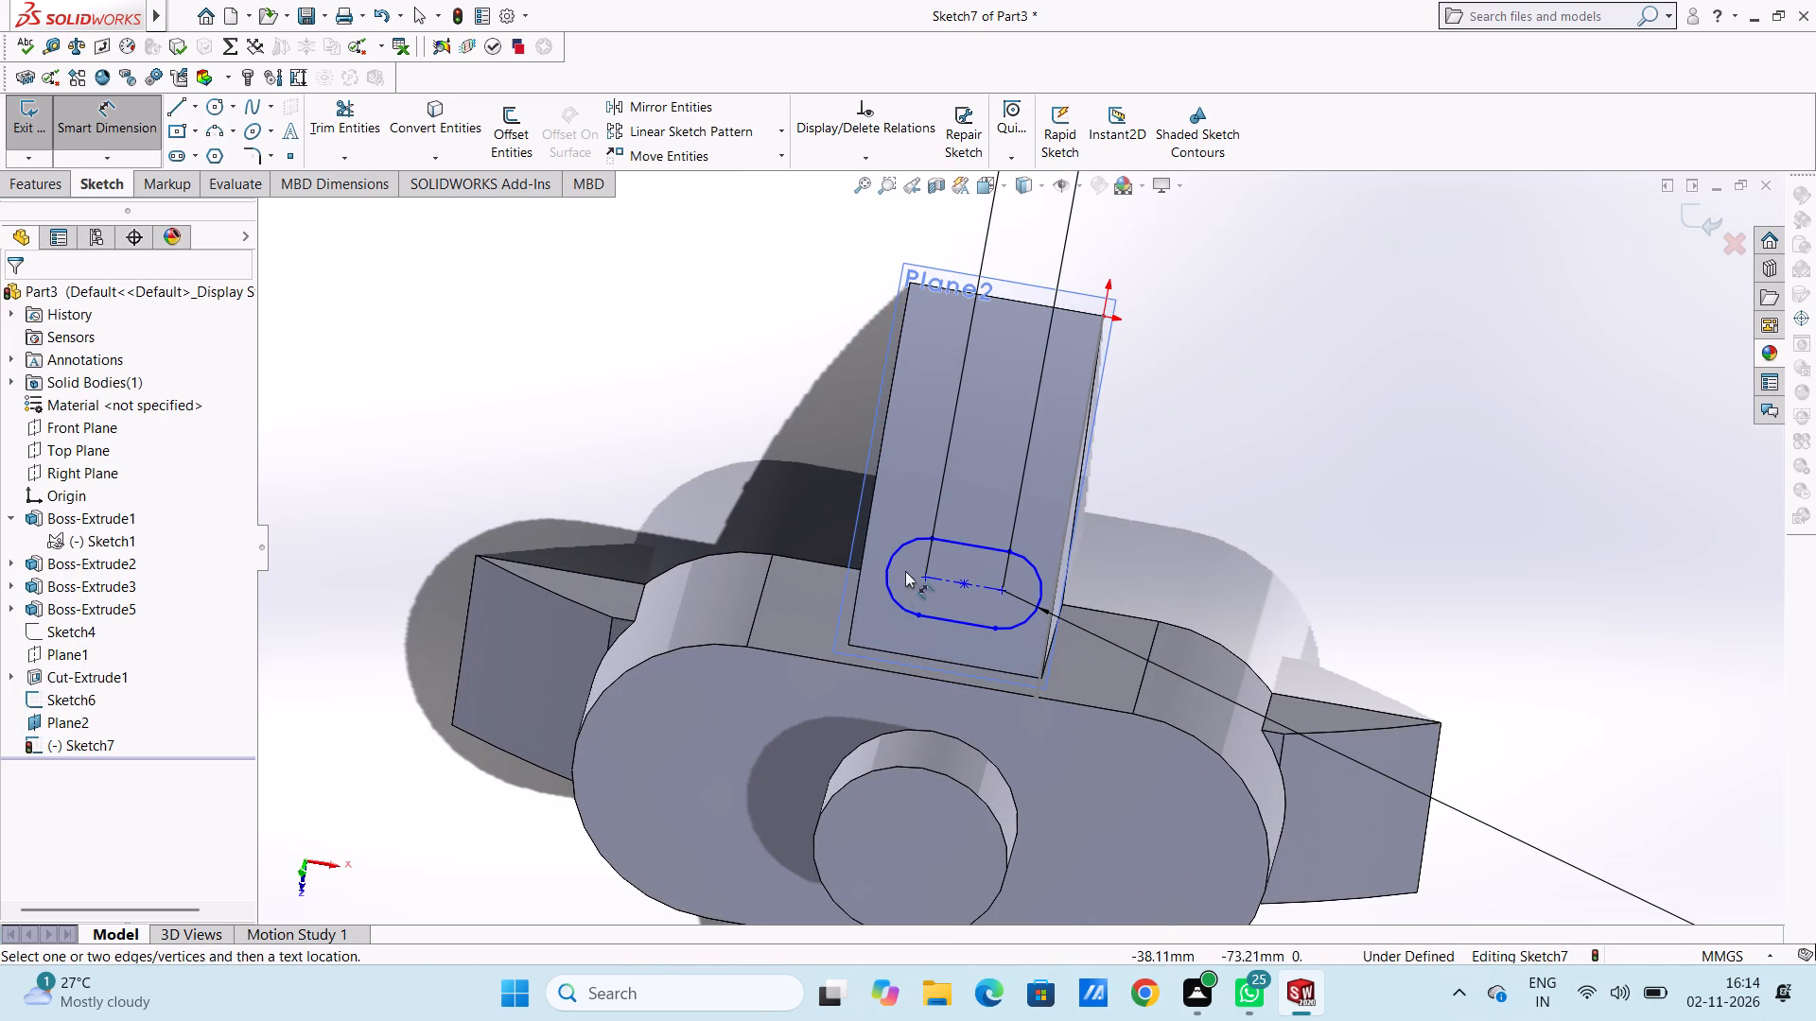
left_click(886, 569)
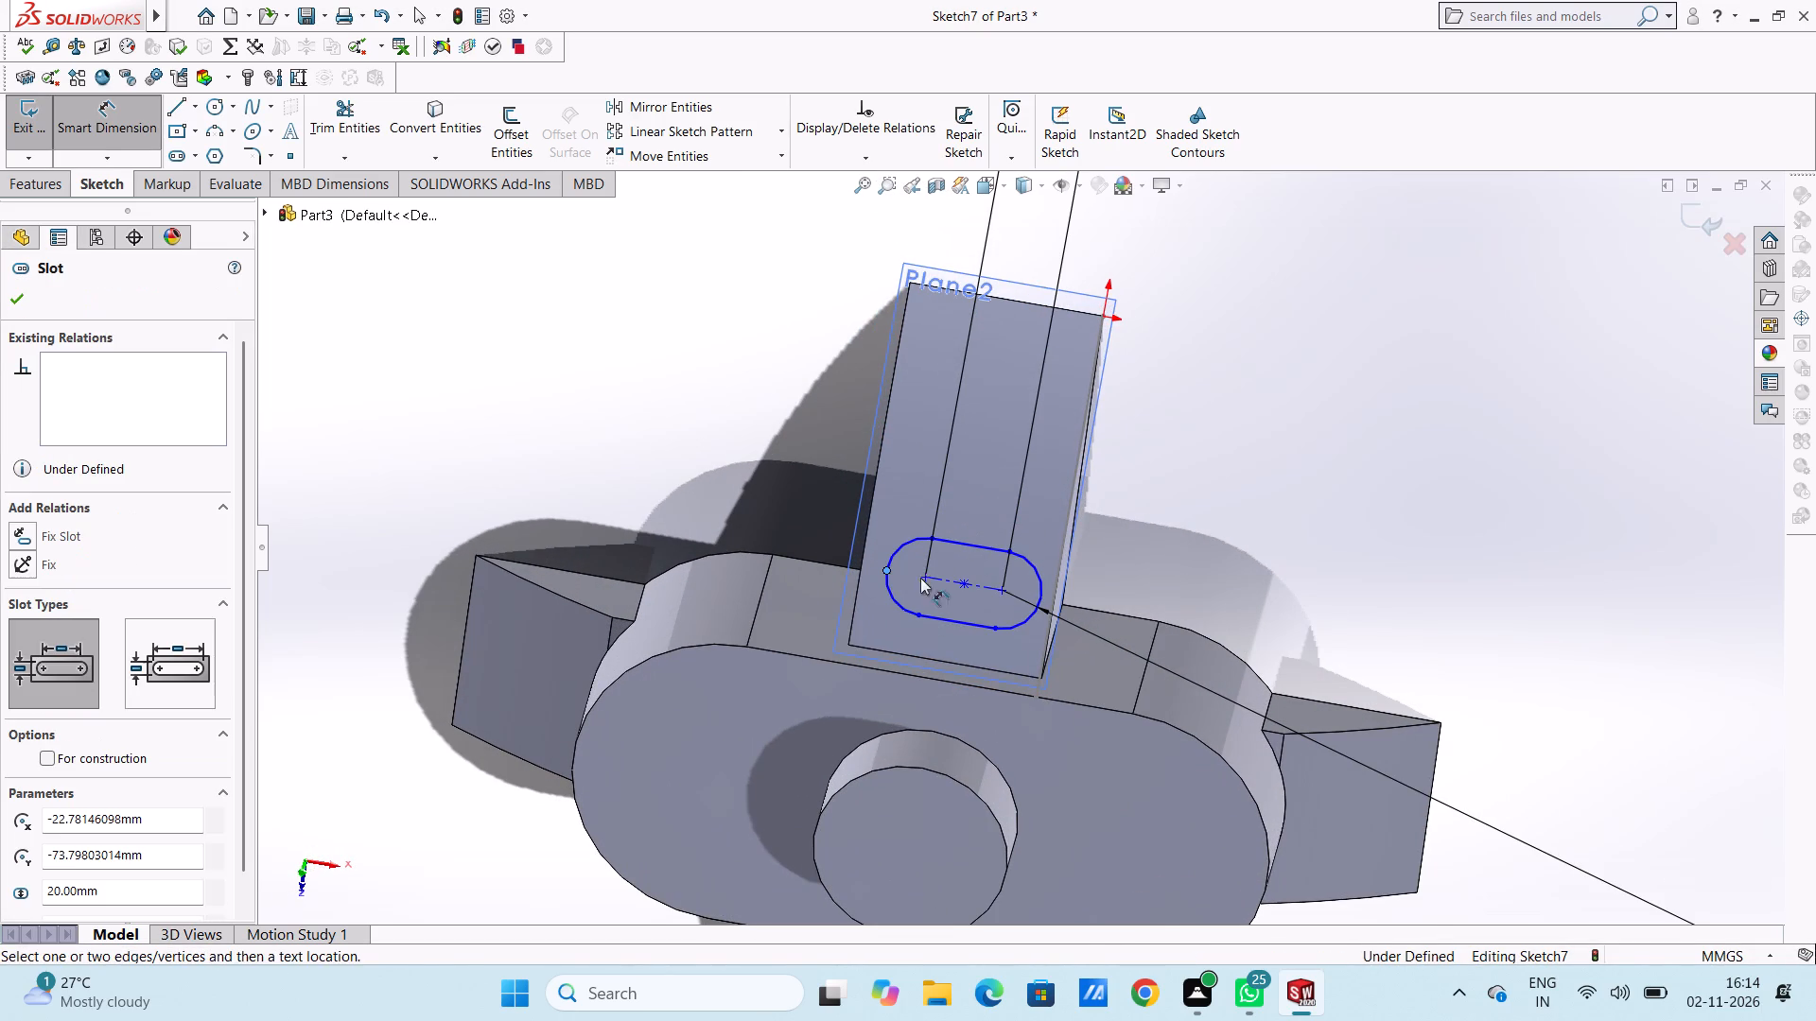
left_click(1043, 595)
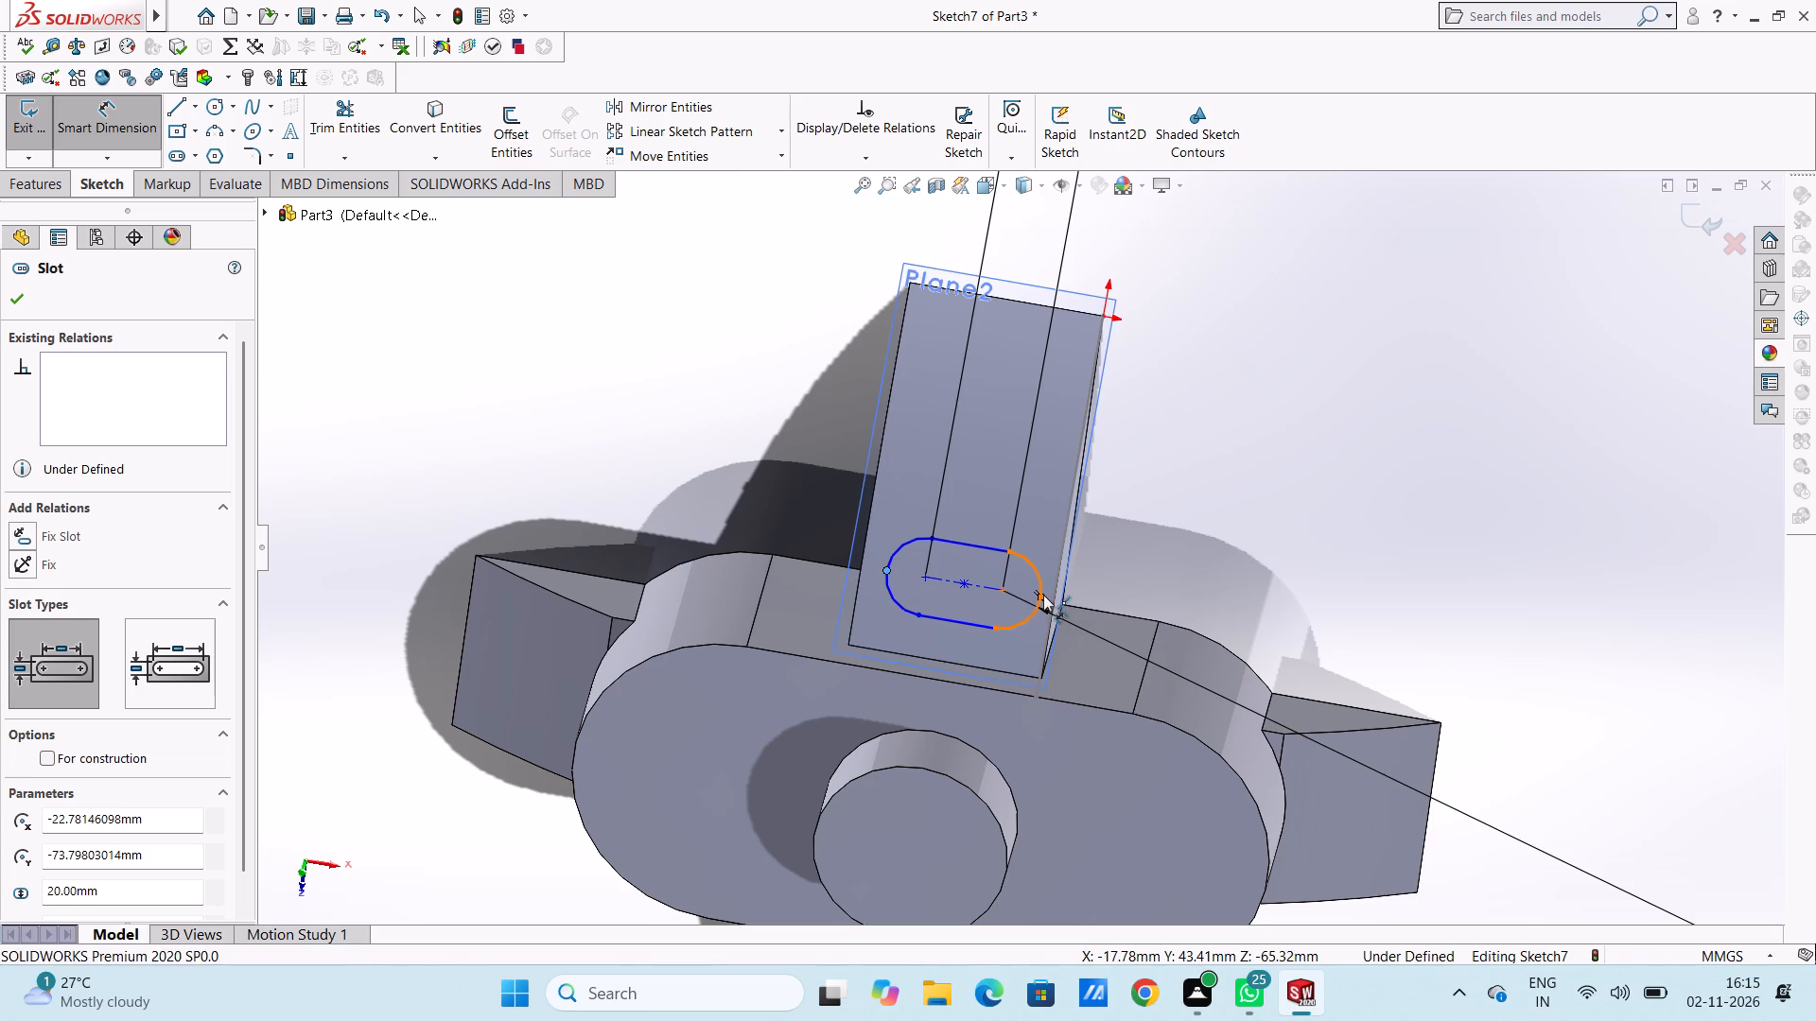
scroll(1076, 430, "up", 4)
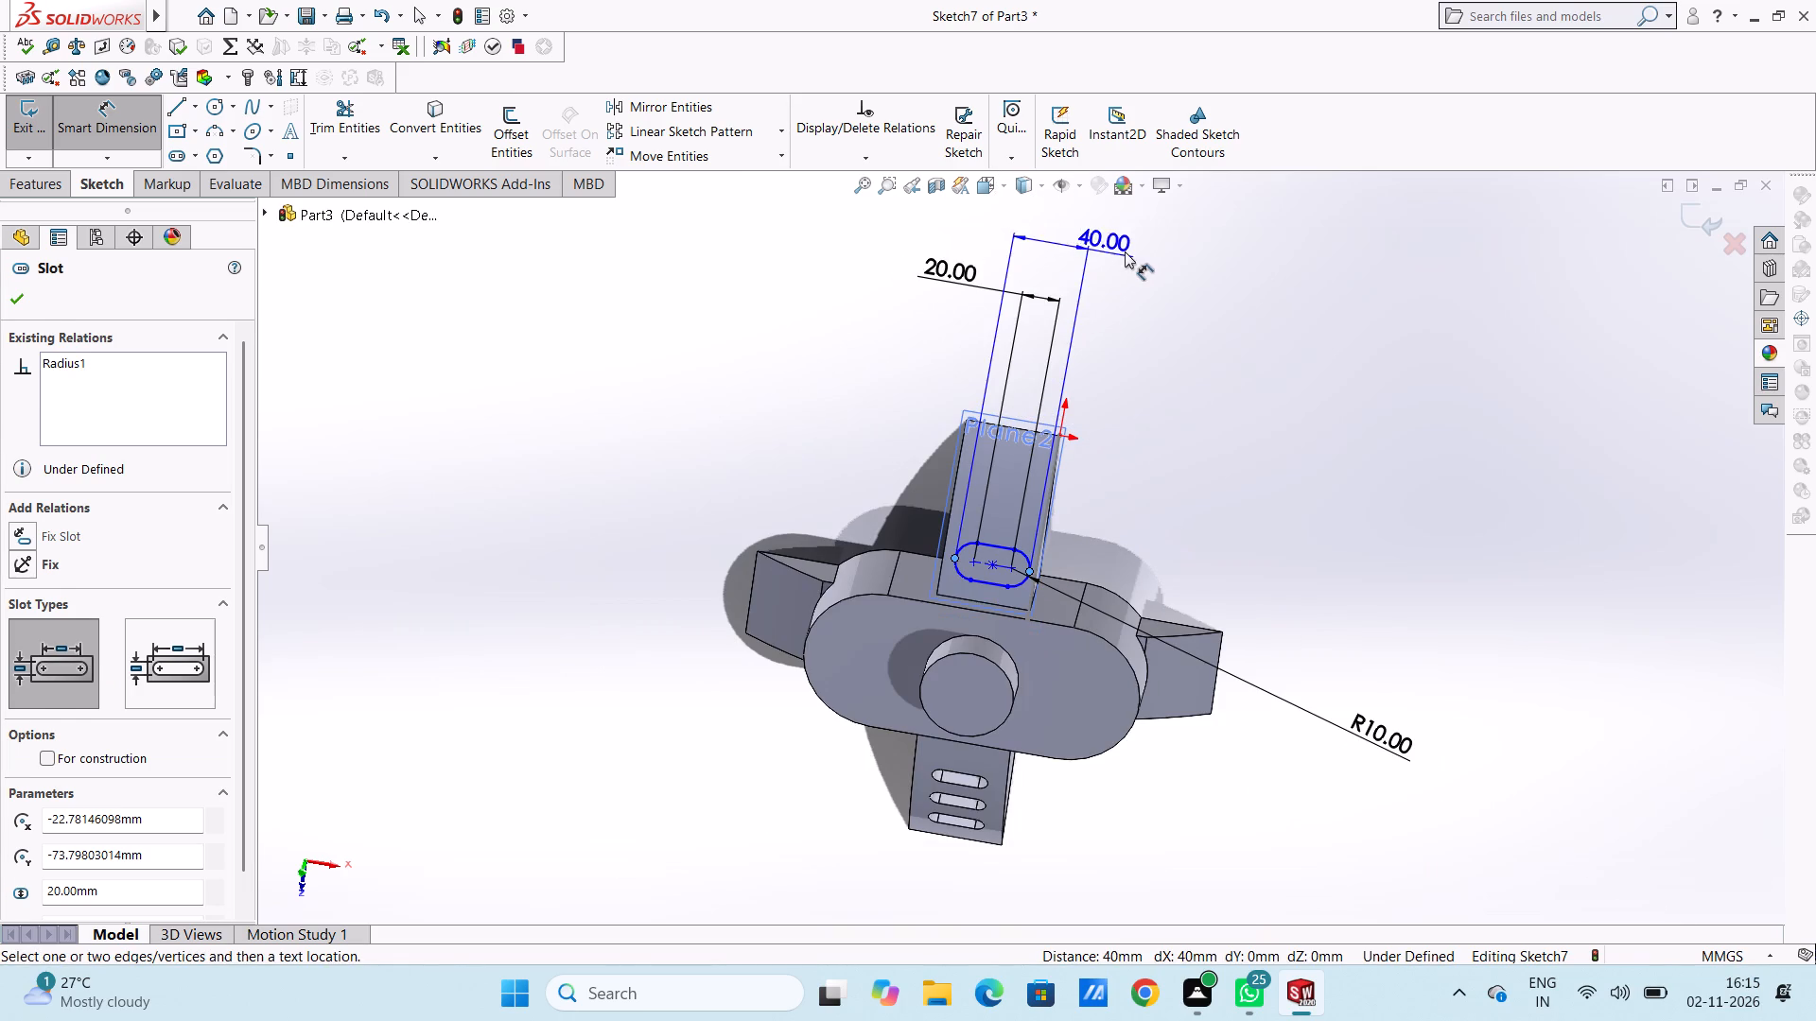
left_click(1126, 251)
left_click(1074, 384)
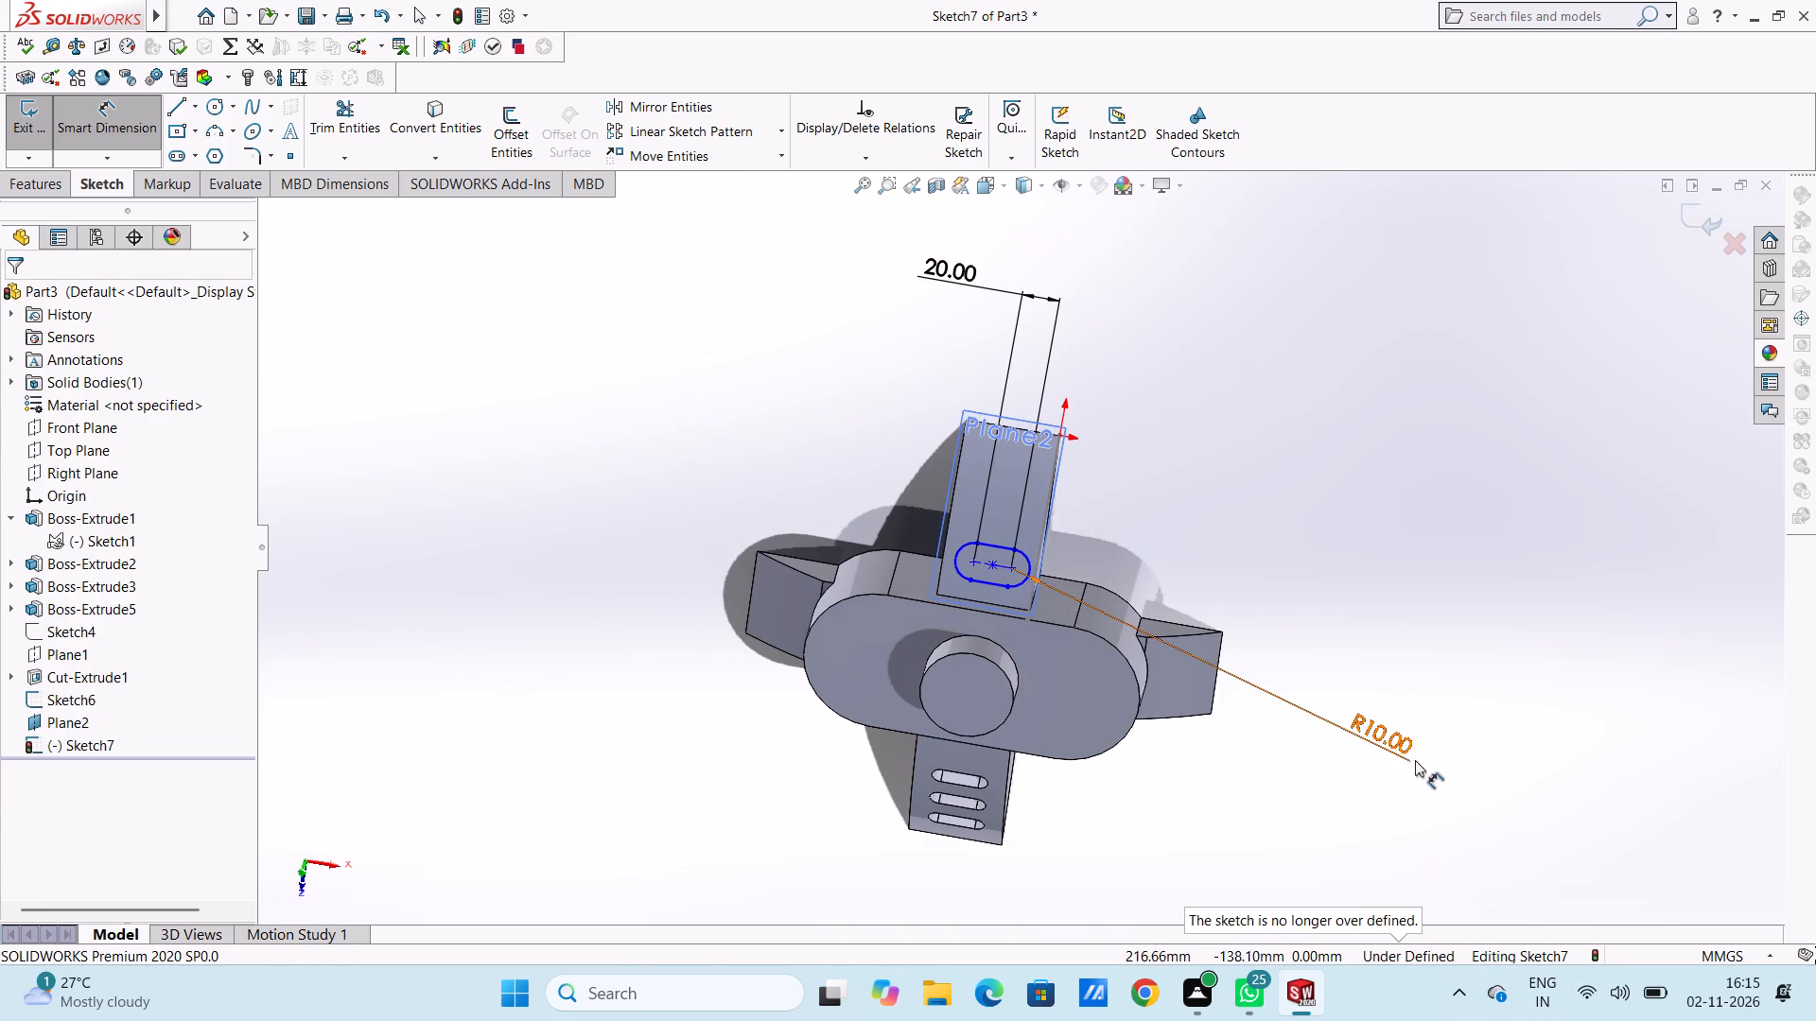
Delete the radius dimension from the slot's end arc.
left_click(1395, 738)
right_click(1320, 404)
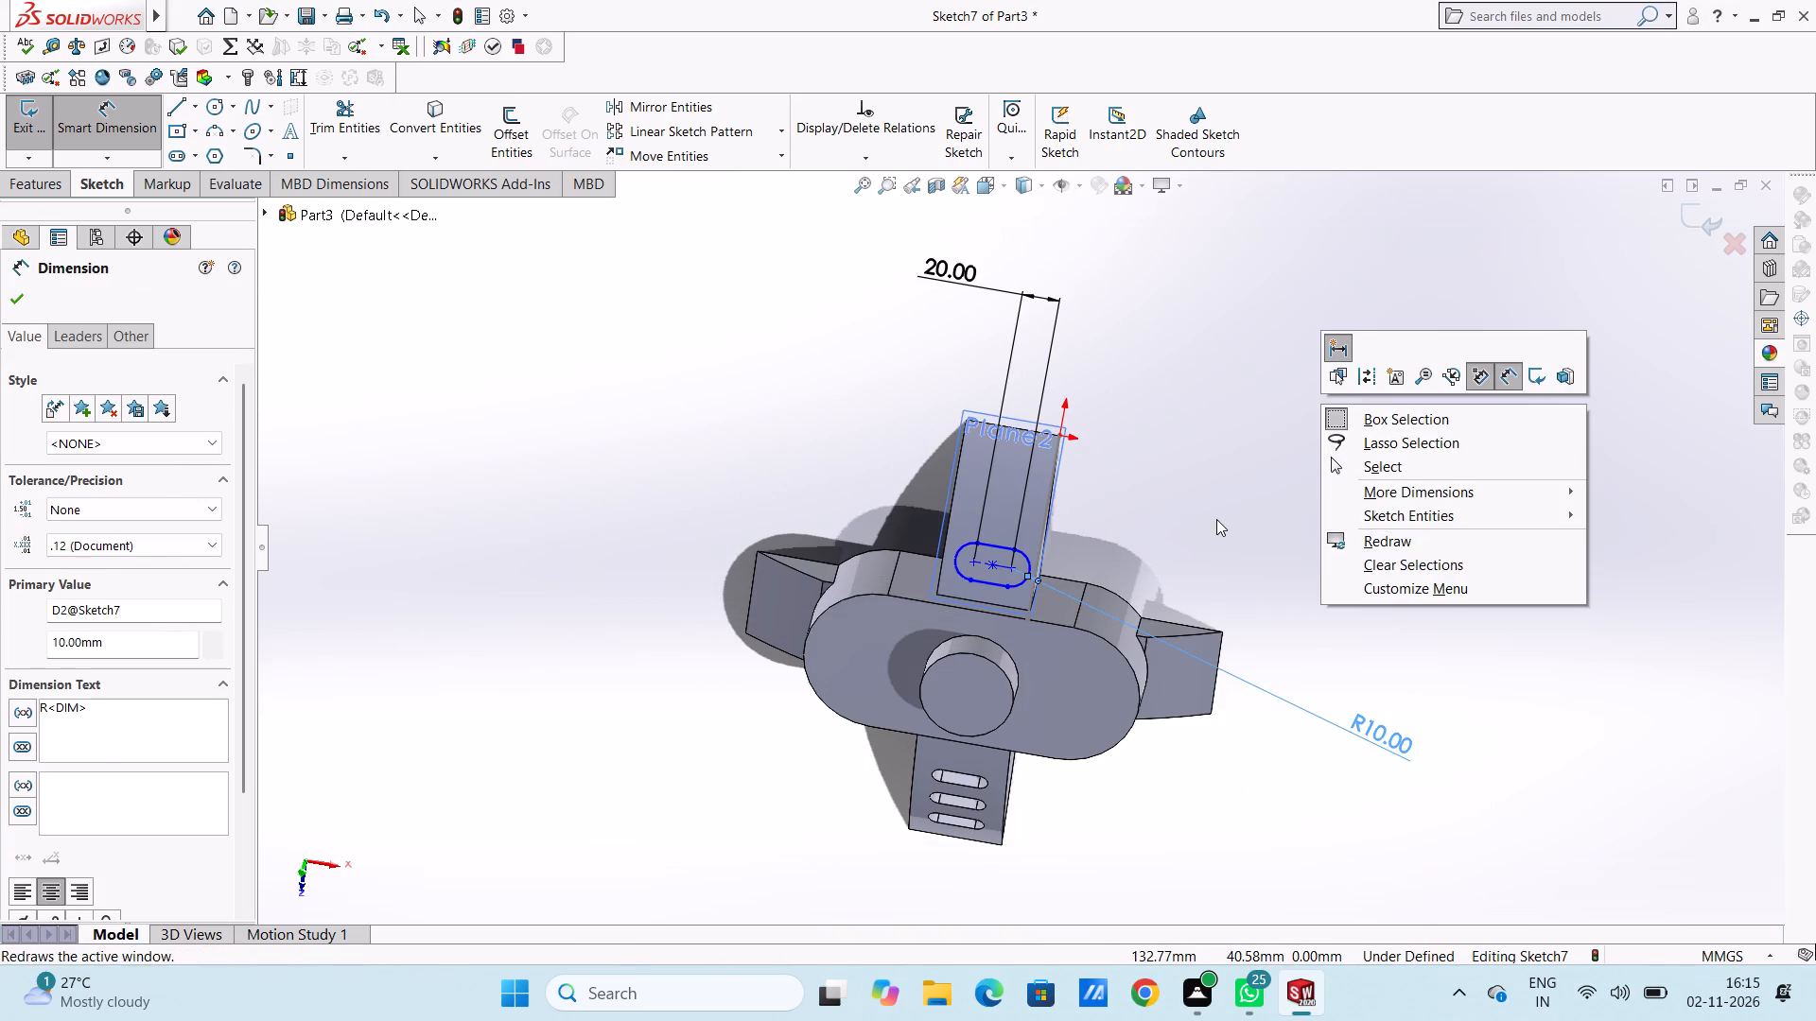
left_click(1216, 519)
left_click(113, 120)
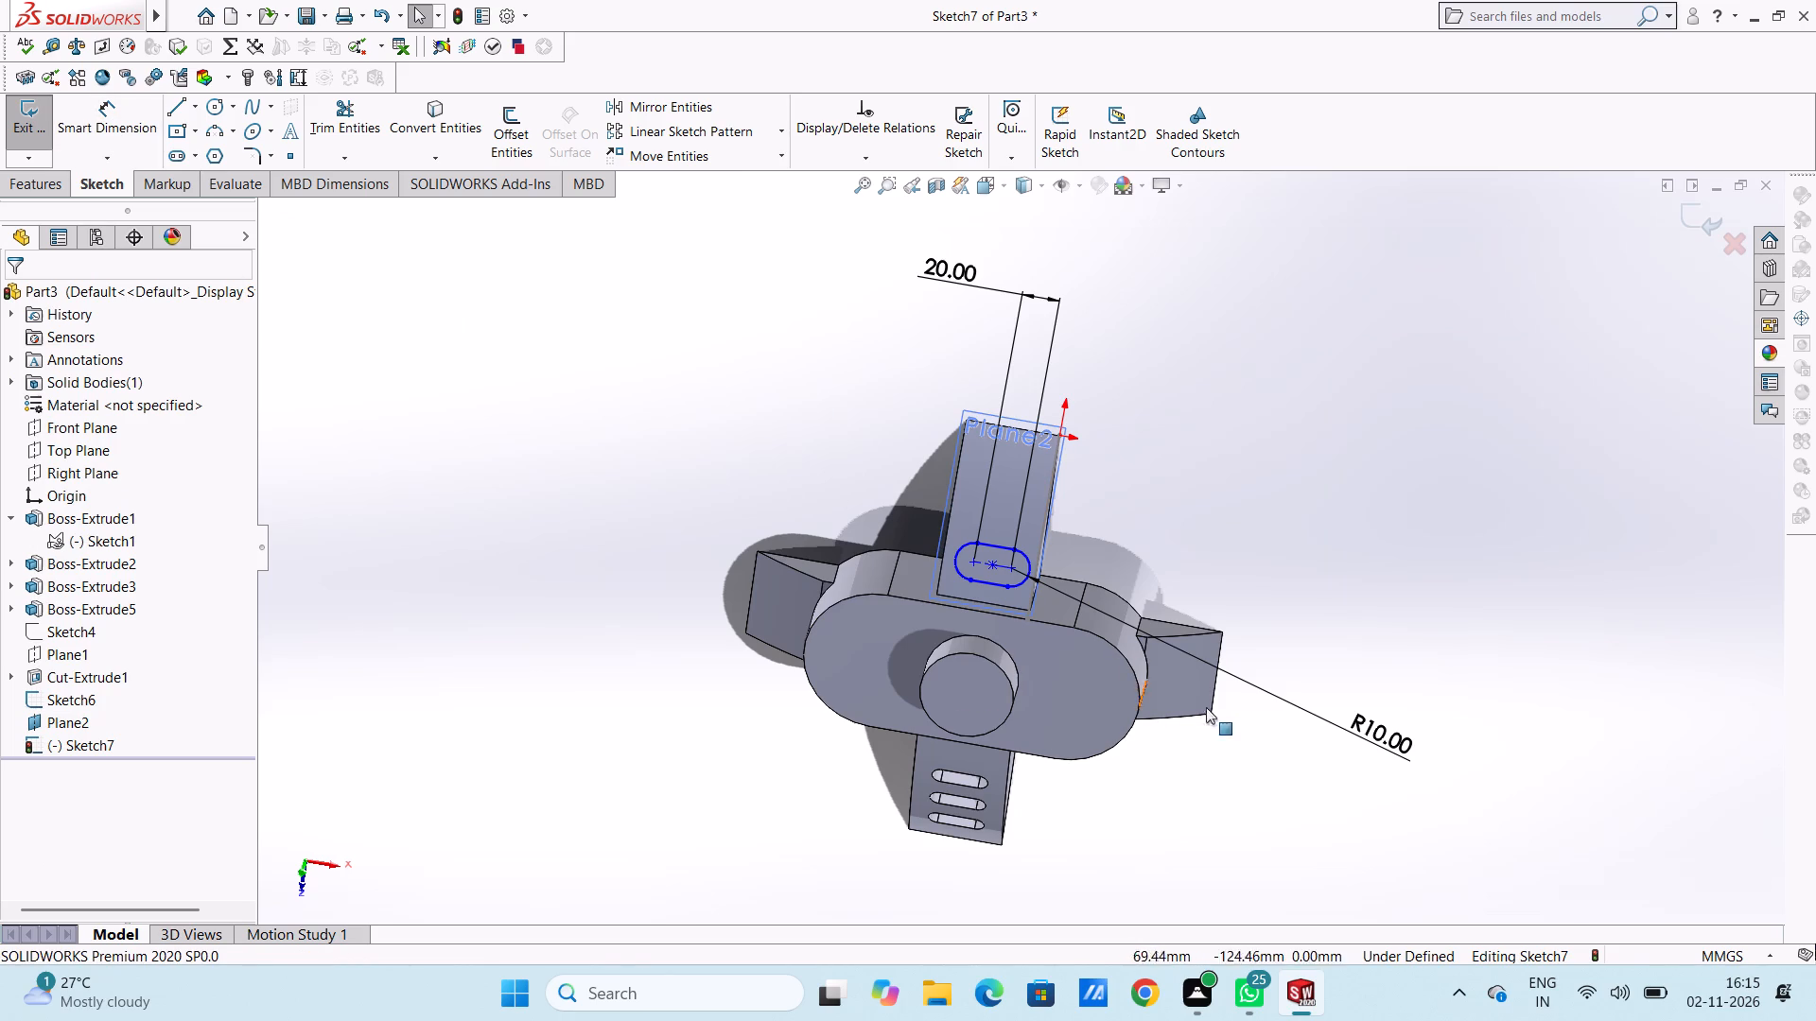
left_click(1377, 733)
right_click(1285, 303)
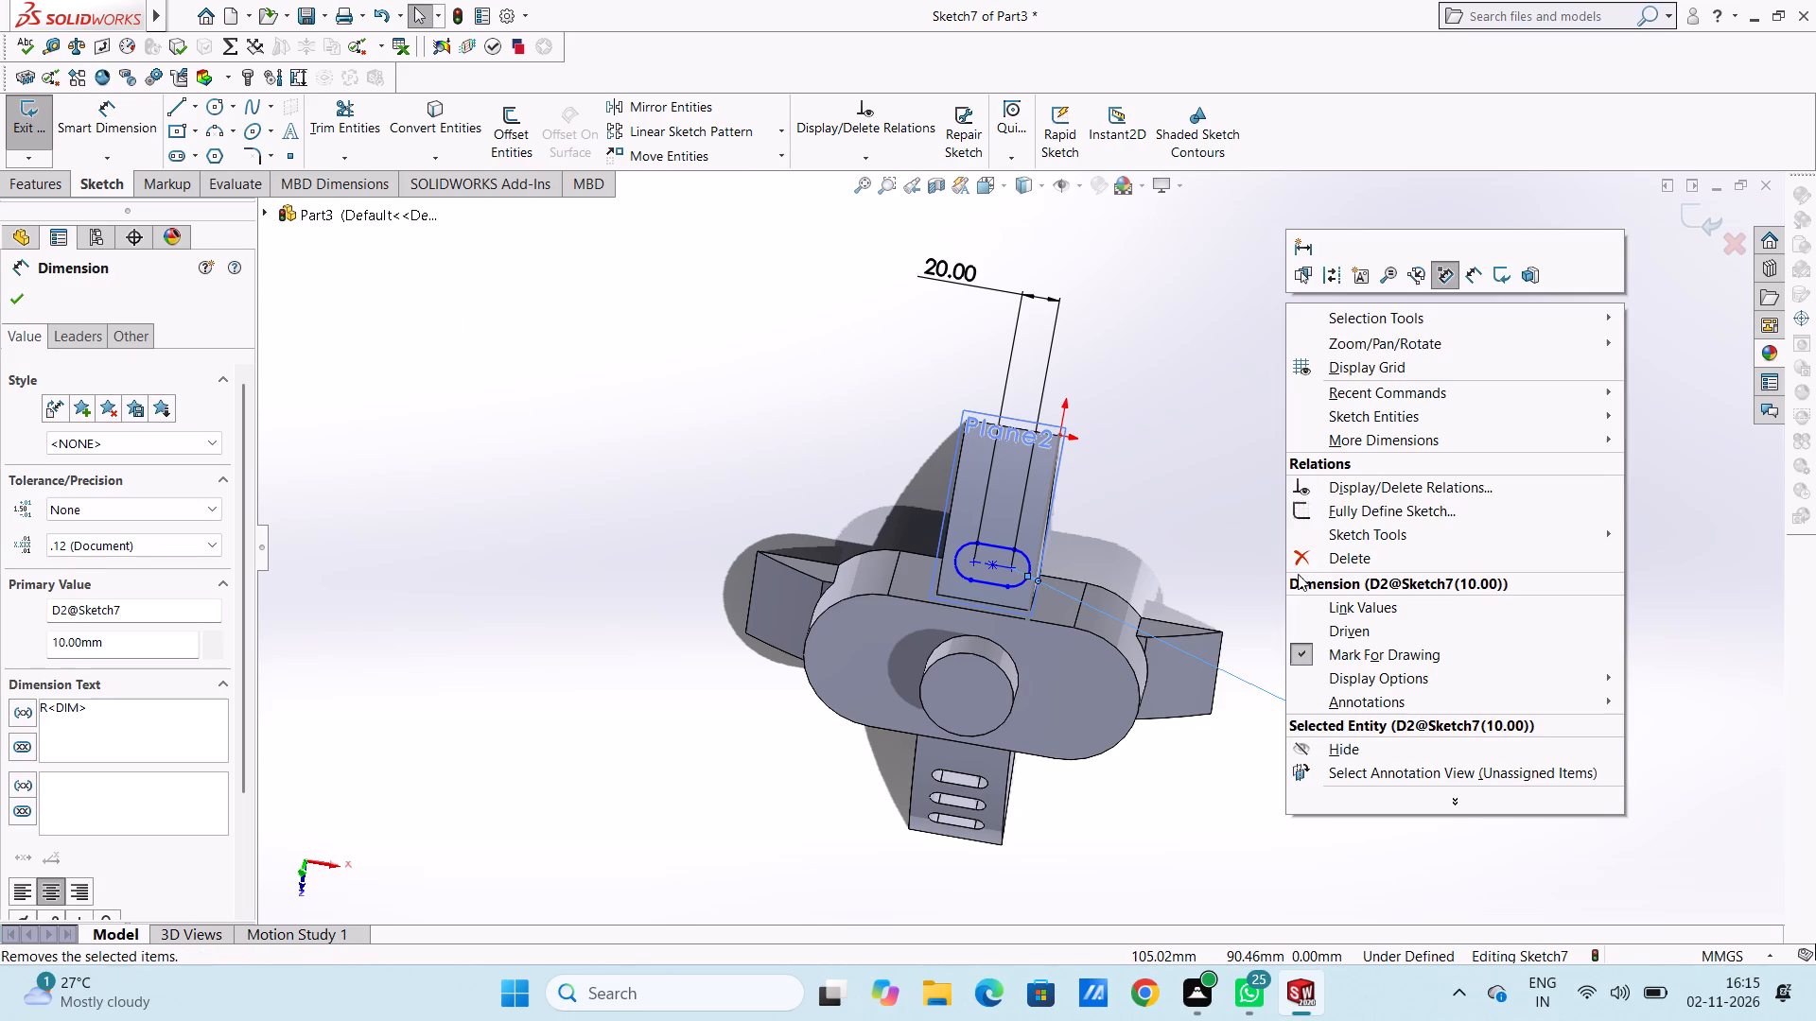
left_click(1304, 554)
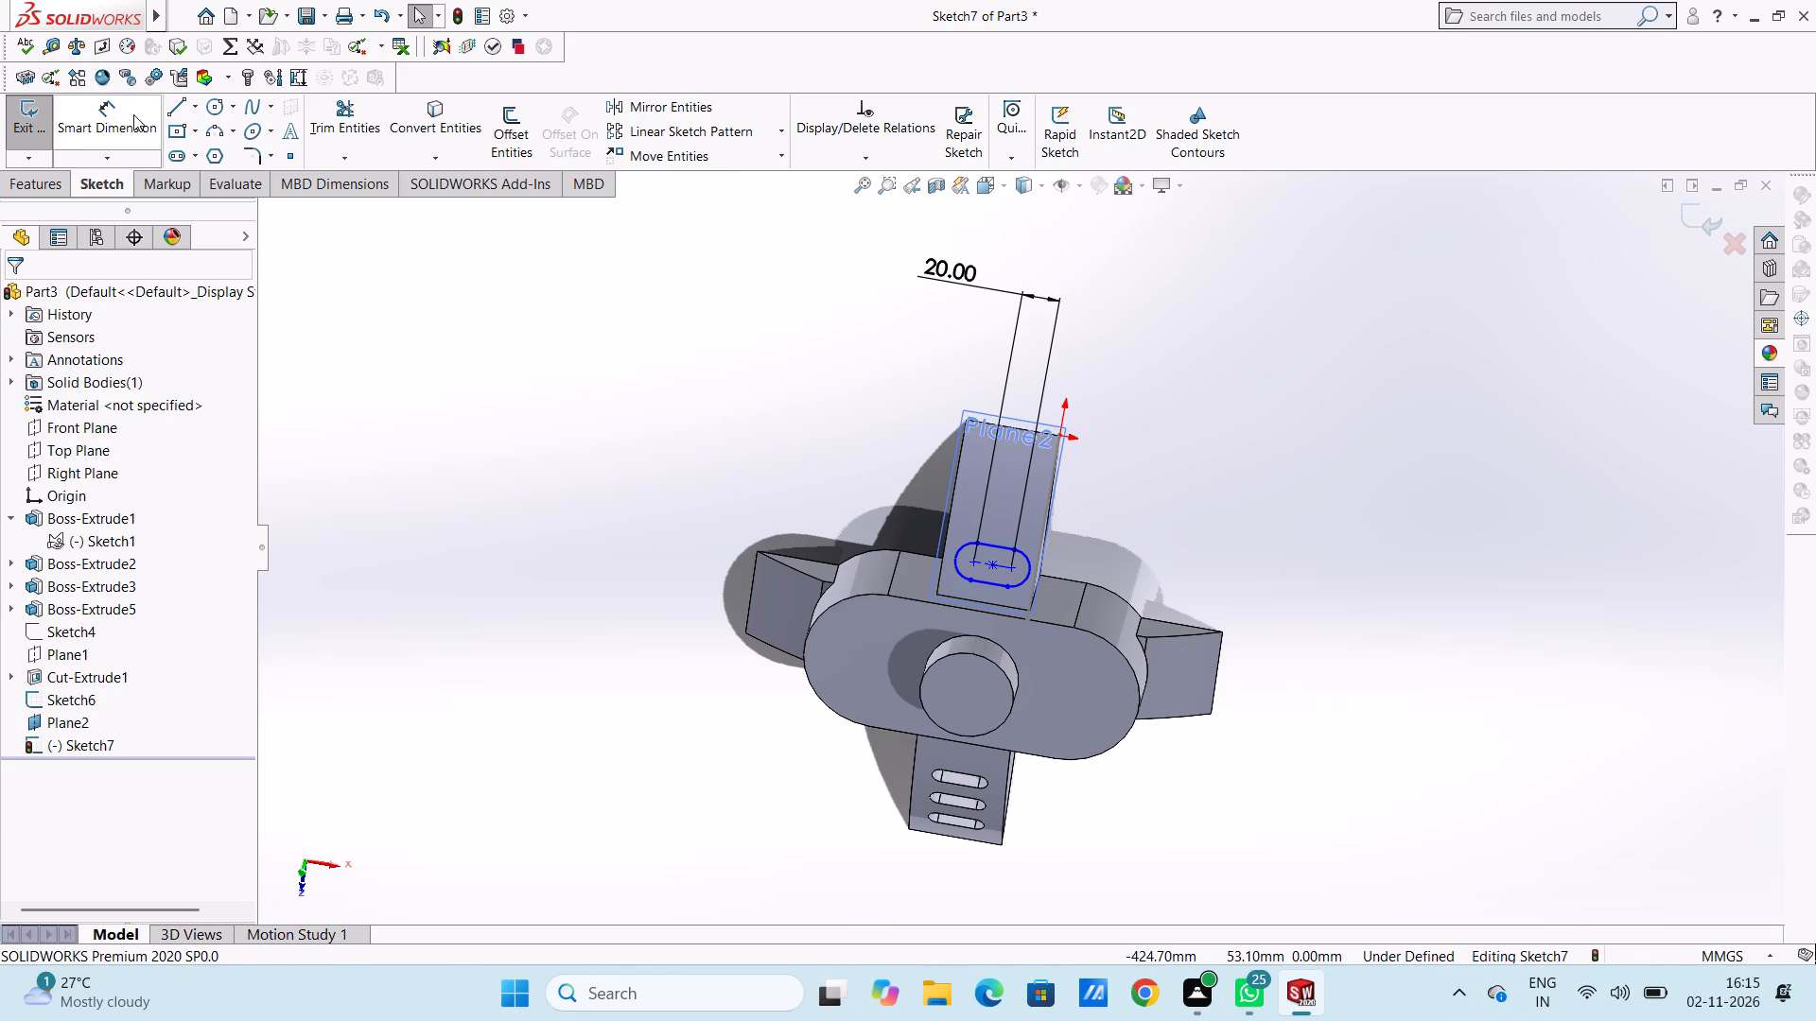
Dimension the slot's overall length across its two end arcs as 30 mm.
left_click(133, 114)
scroll(1031, 561, "down", 4)
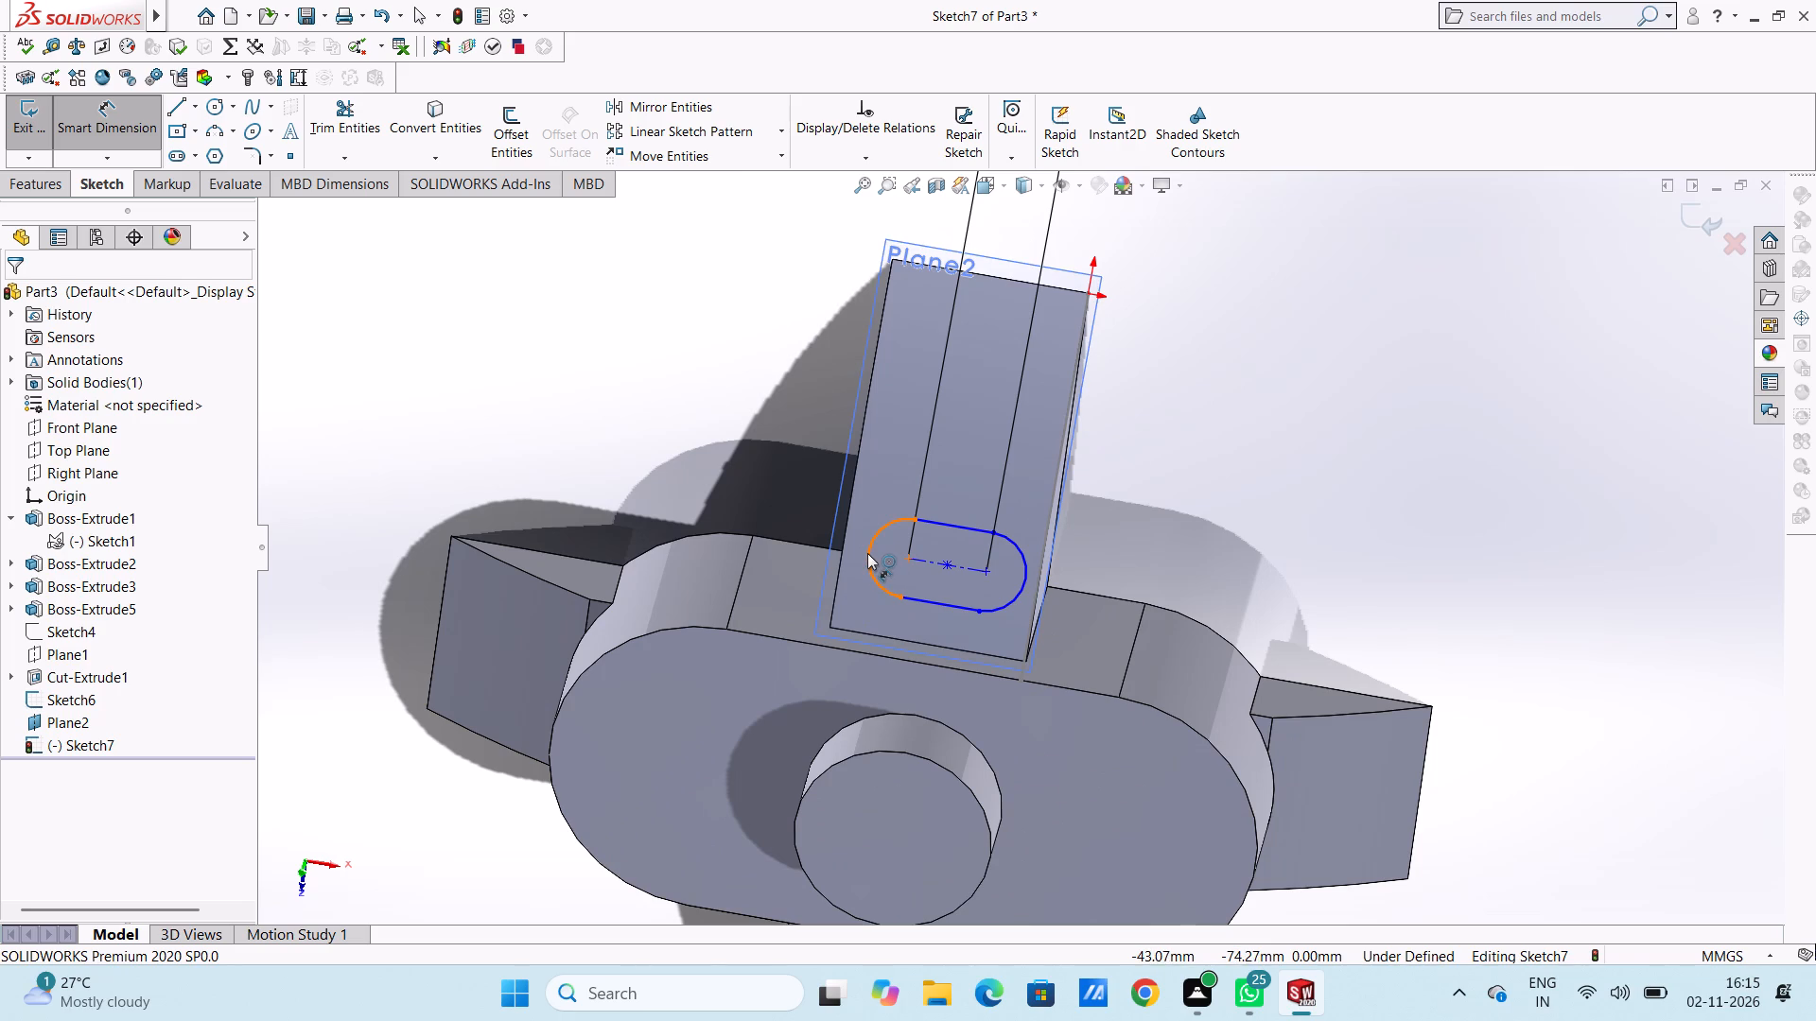
left_click(868, 549)
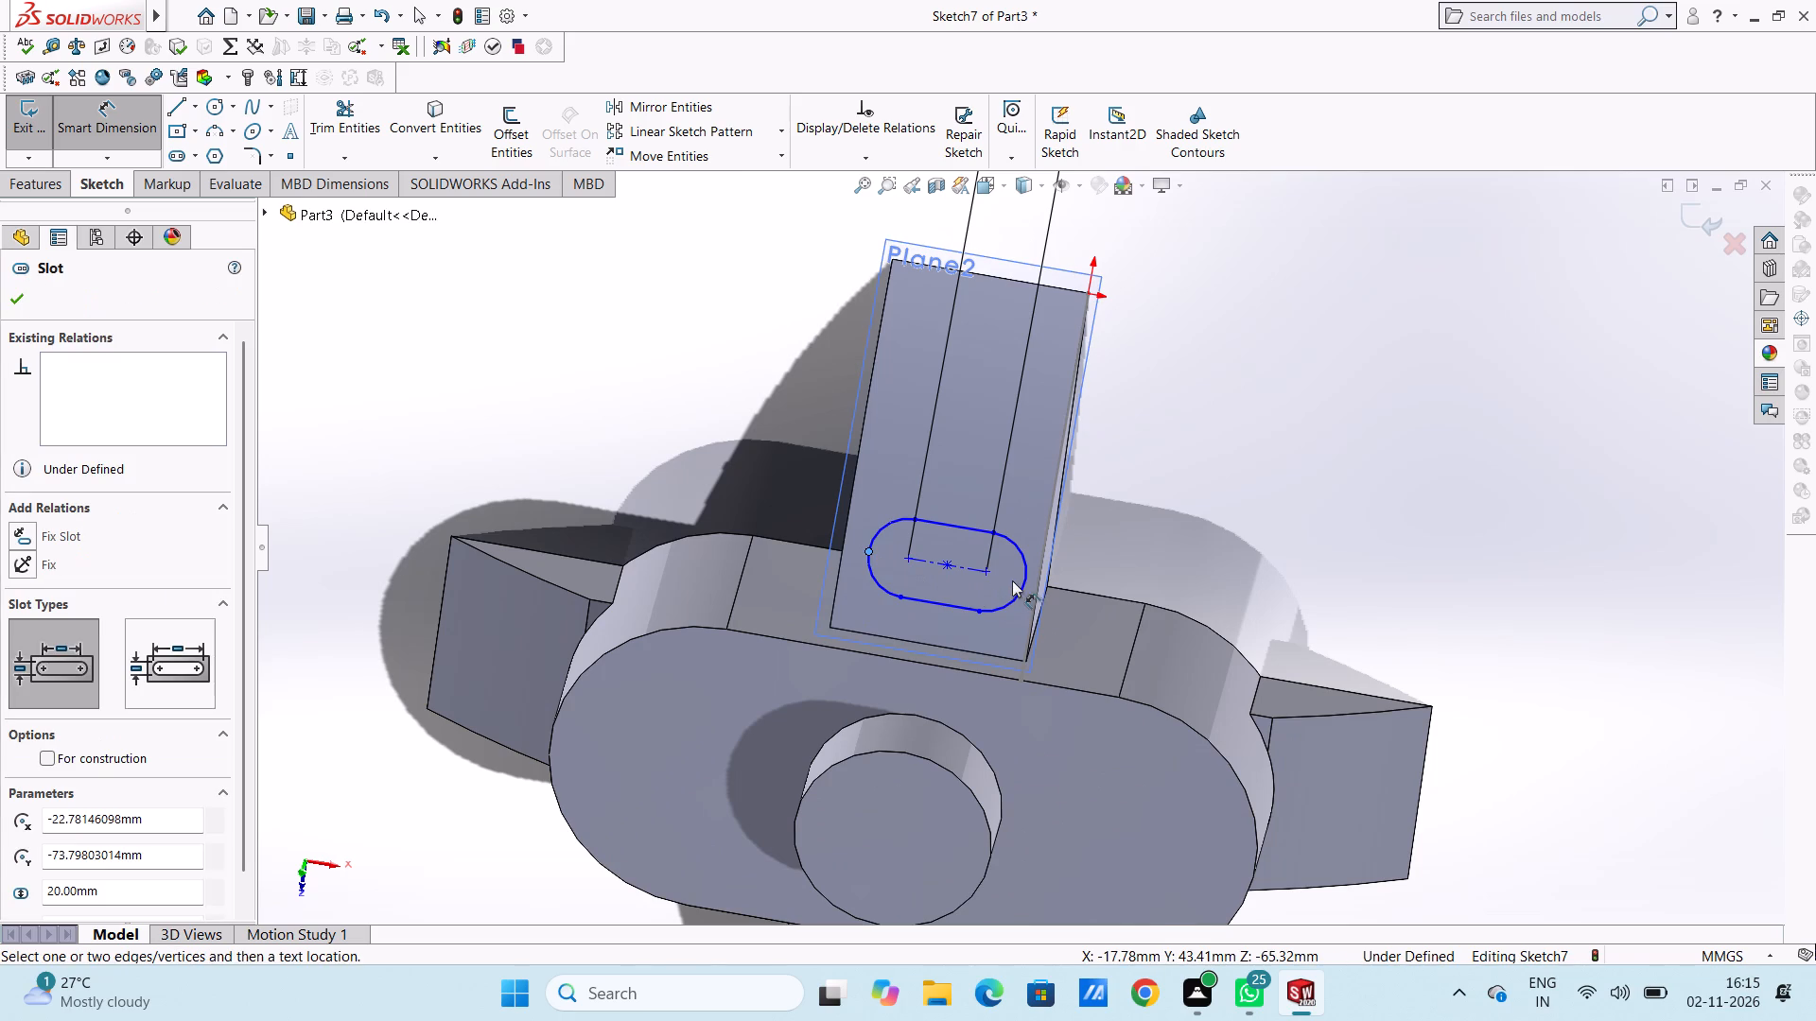
left_click(1025, 577)
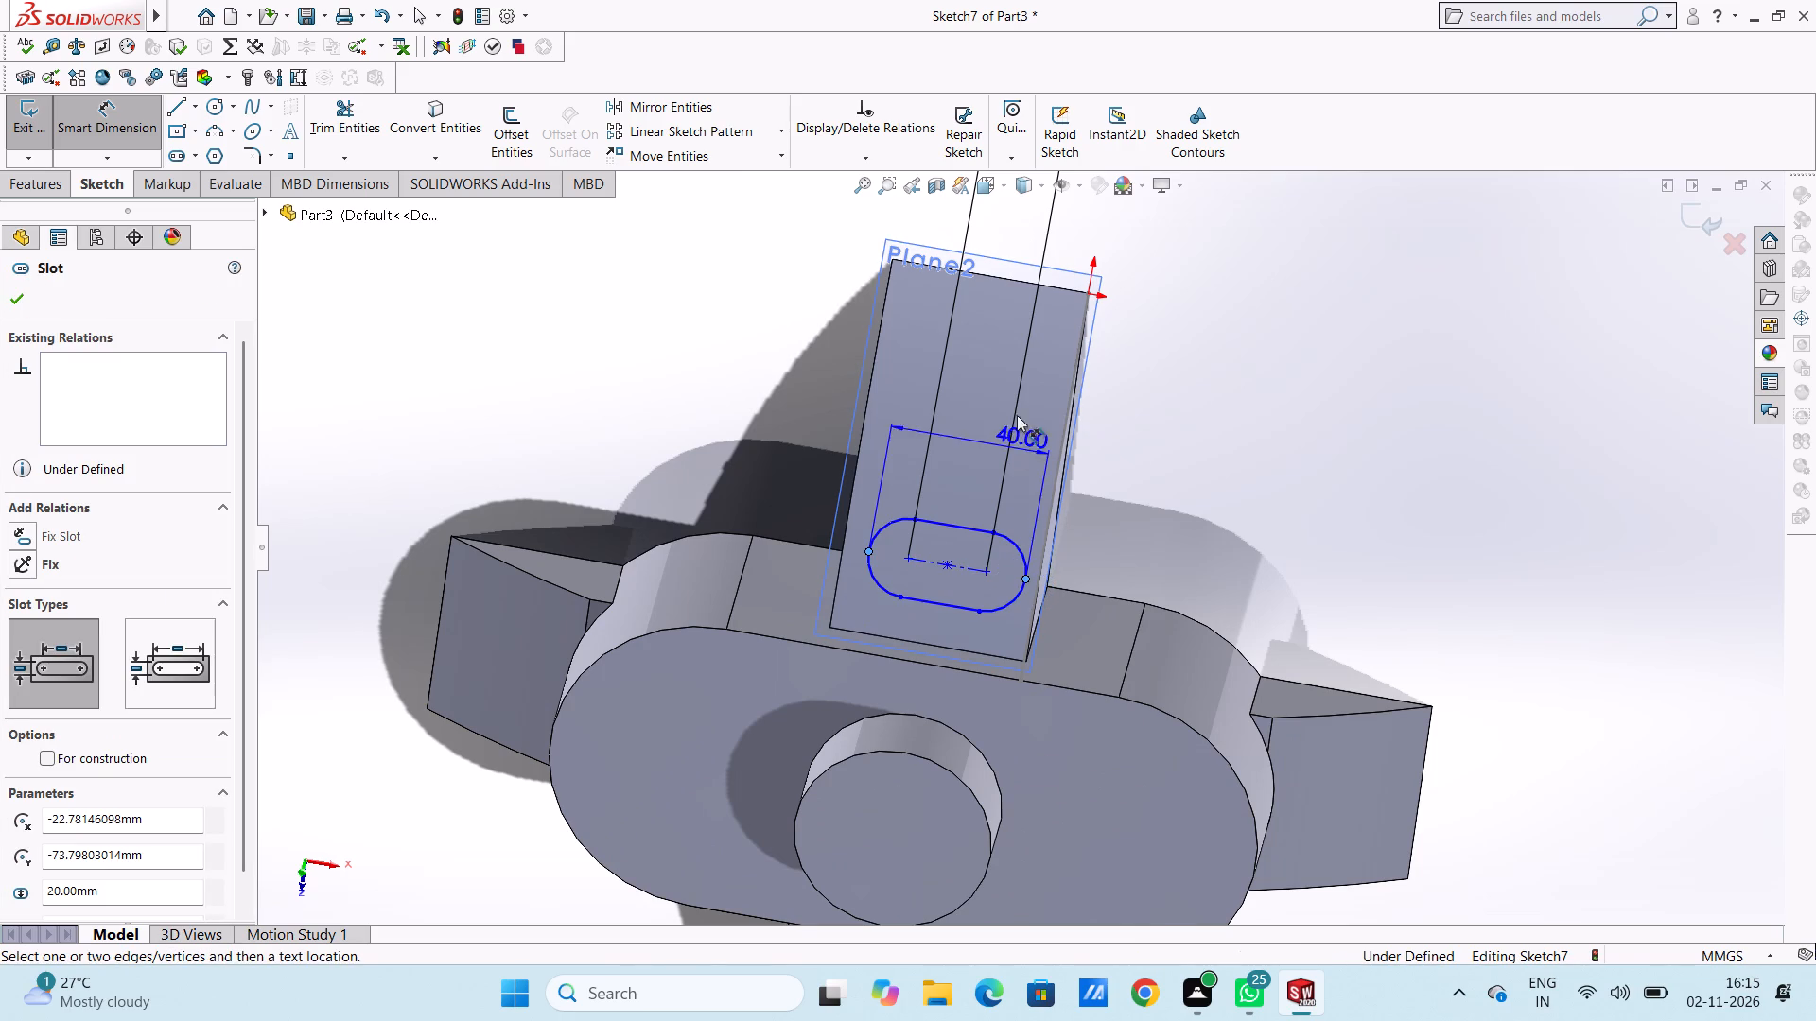
scroll(1026, 293, "up", 4)
left_click(1064, 255)
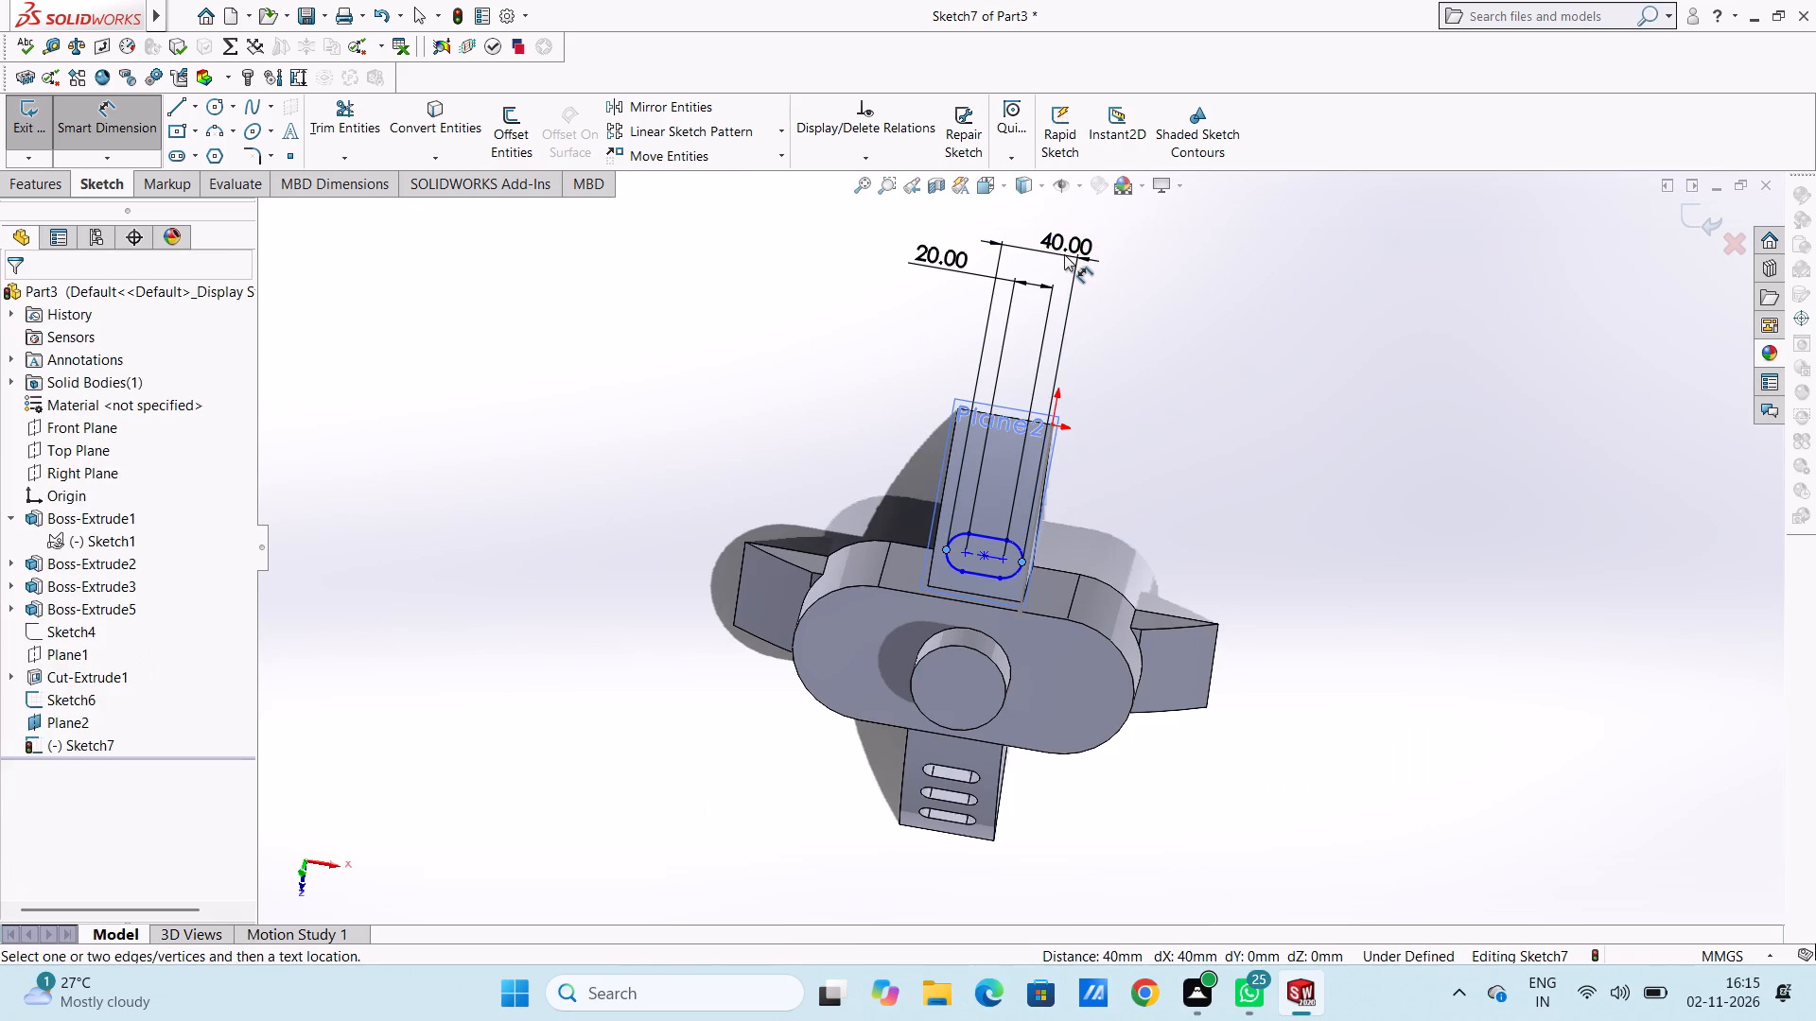
type("30")
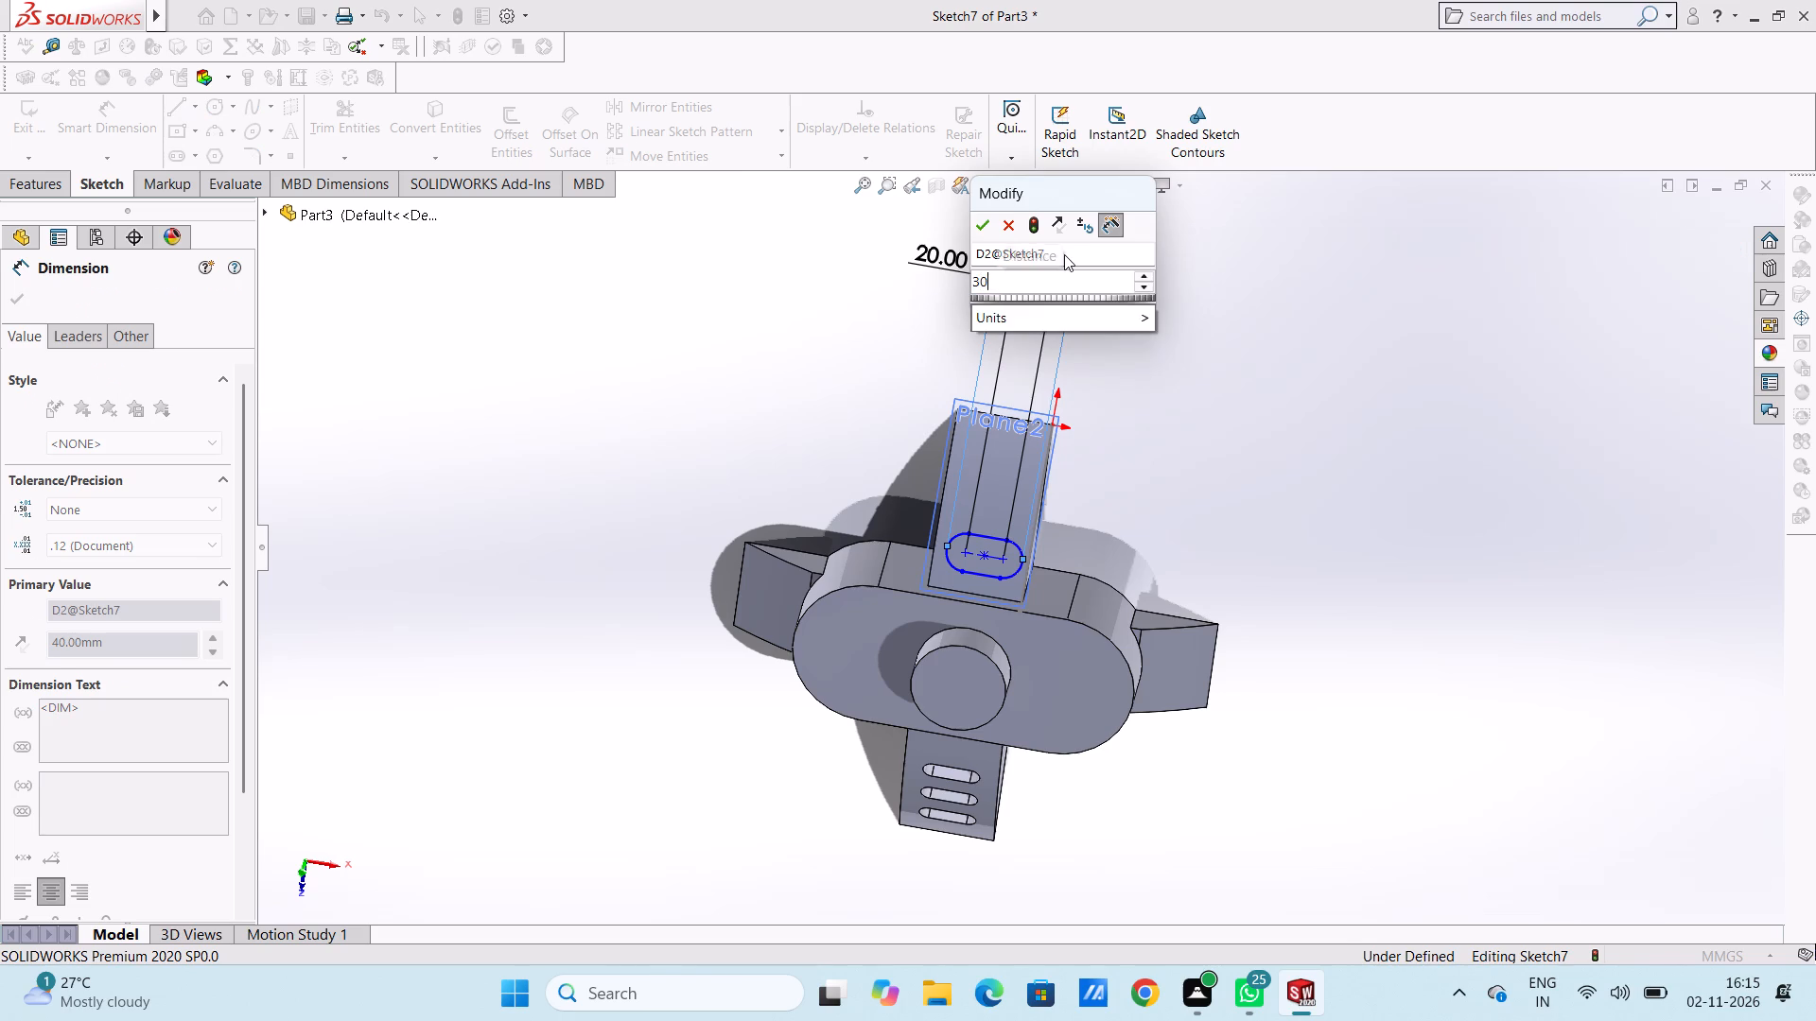
key("Return")
left_click(872, 370)
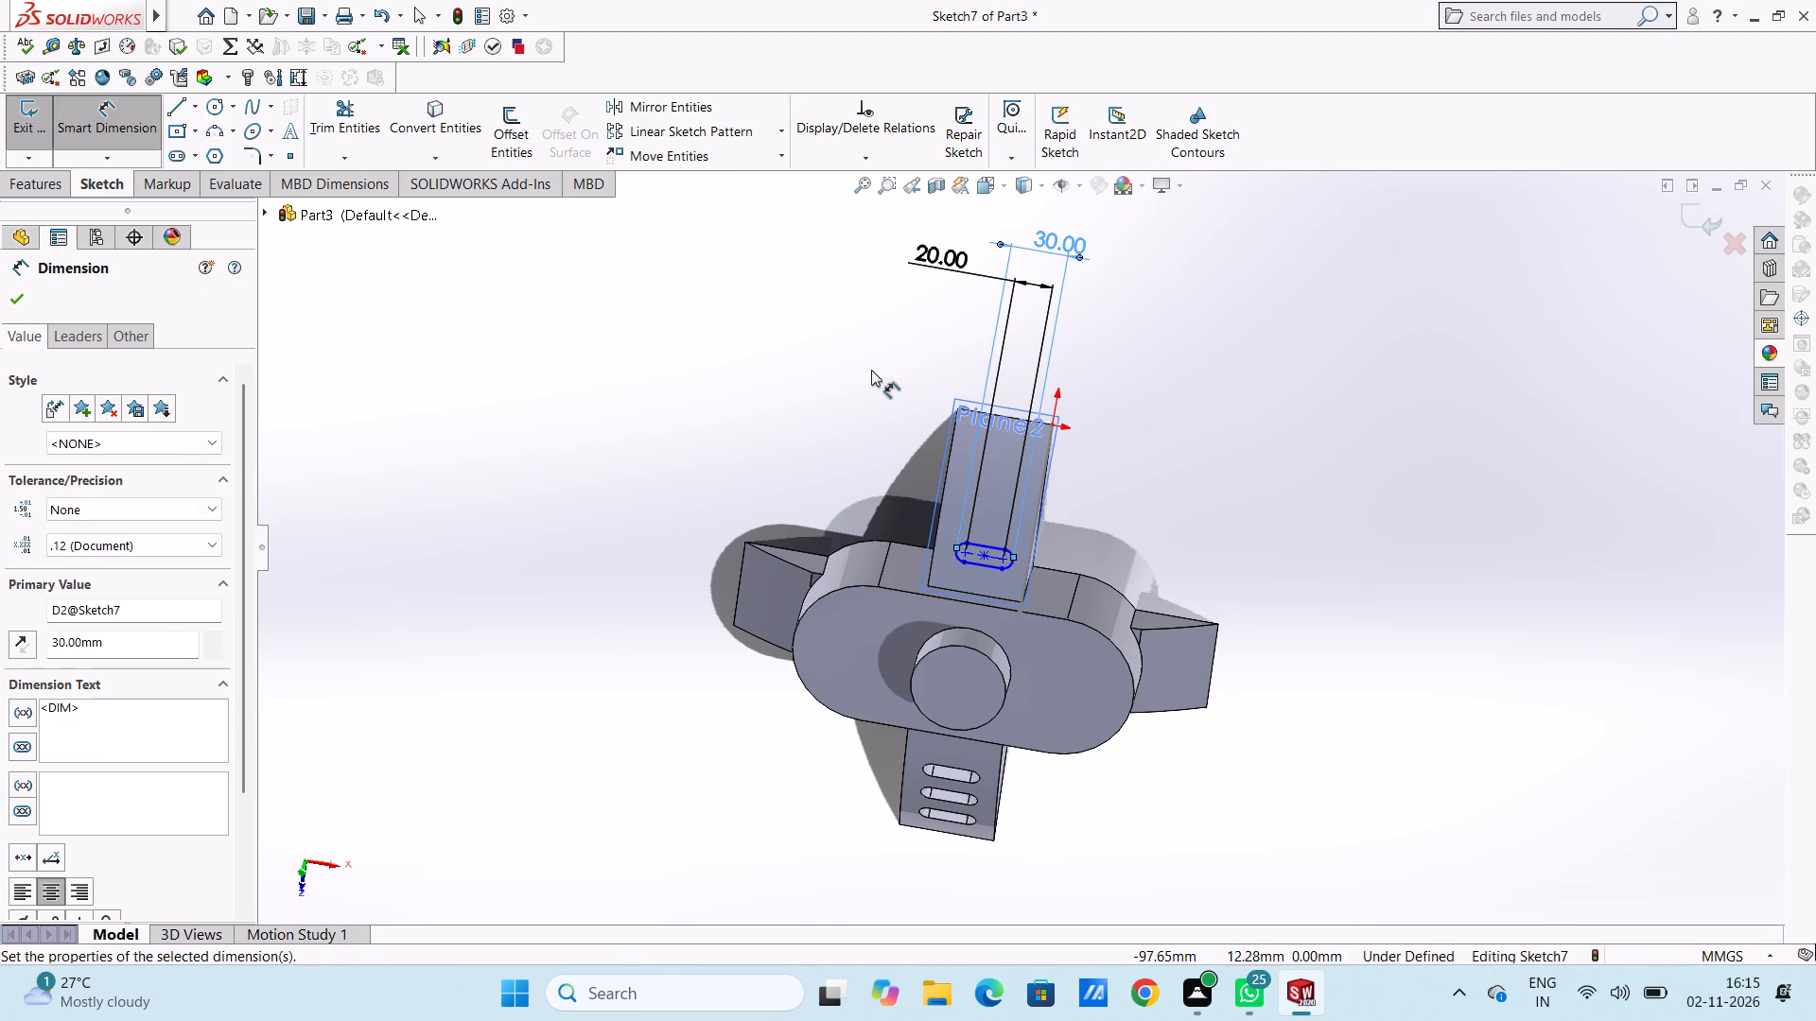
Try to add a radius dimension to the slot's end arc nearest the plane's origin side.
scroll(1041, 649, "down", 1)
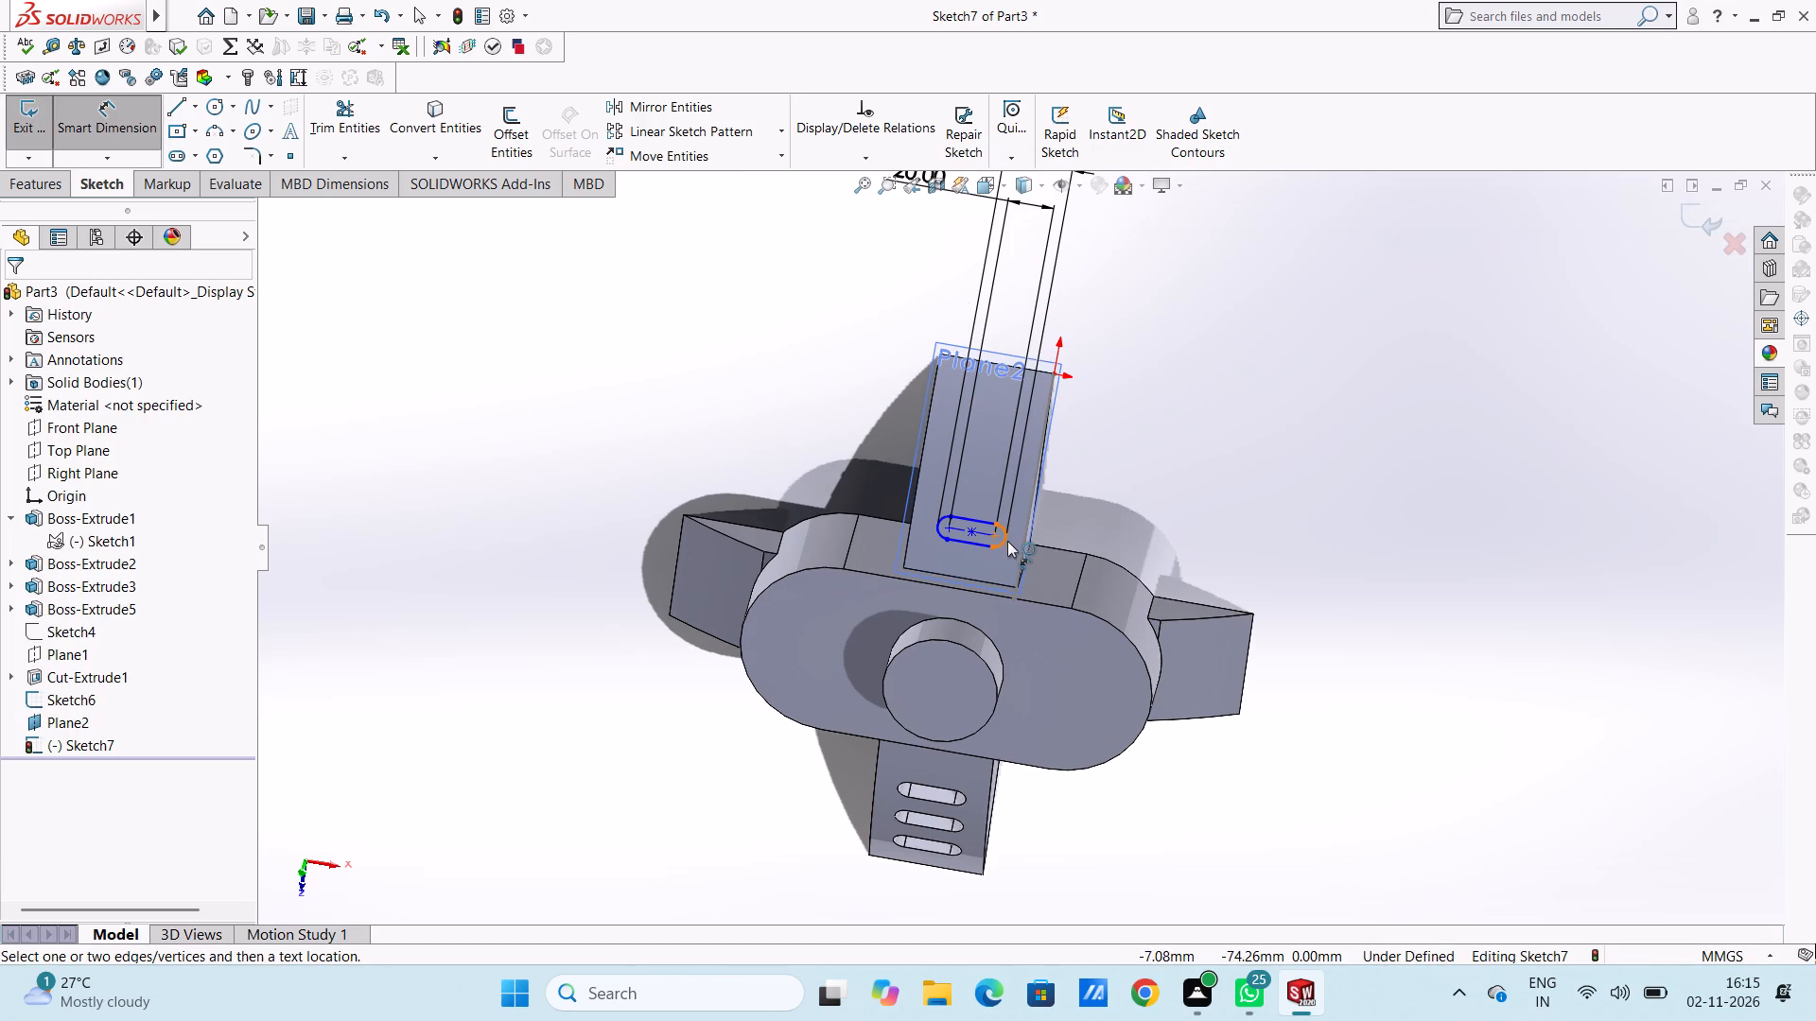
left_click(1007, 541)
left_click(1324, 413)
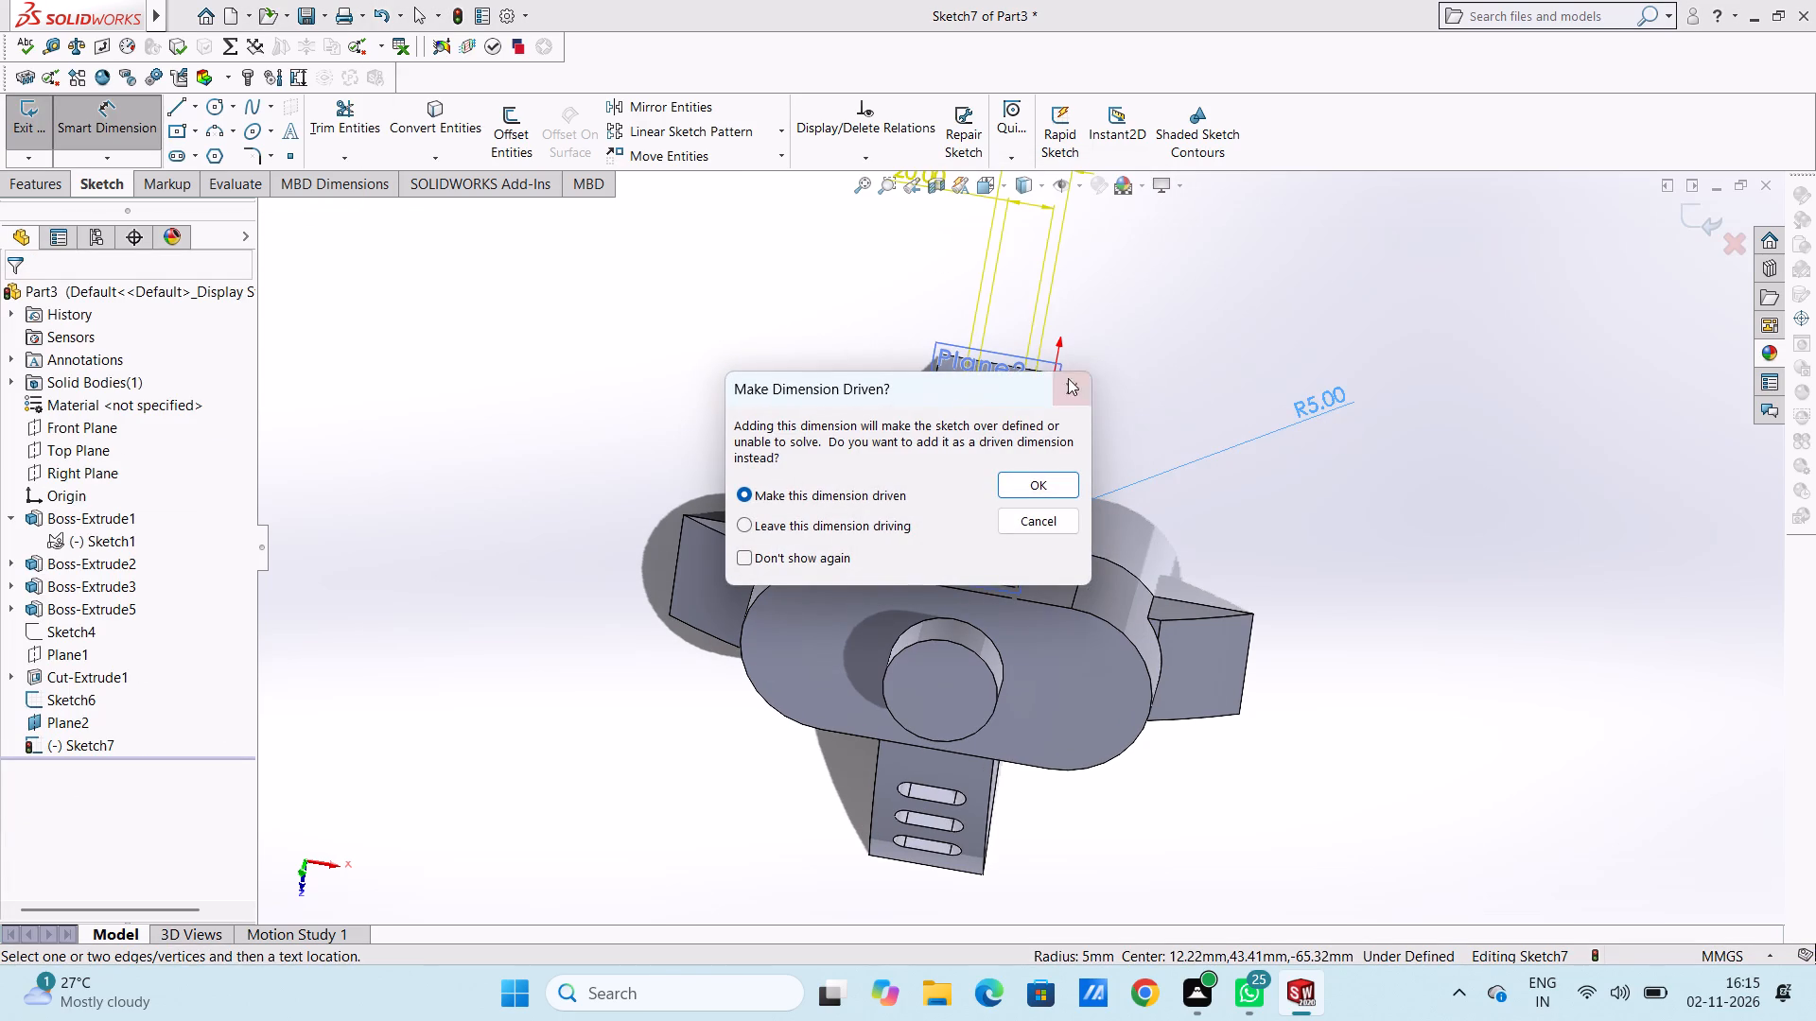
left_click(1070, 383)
Examine the slot sketch on its angled plane and the already slotted side feature from above, below and the side.
scroll(1106, 432, "up", 3)
middle_click_drag(1171, 640, 1175, 392)
middle_click_drag(1180, 662, 1194, 405)
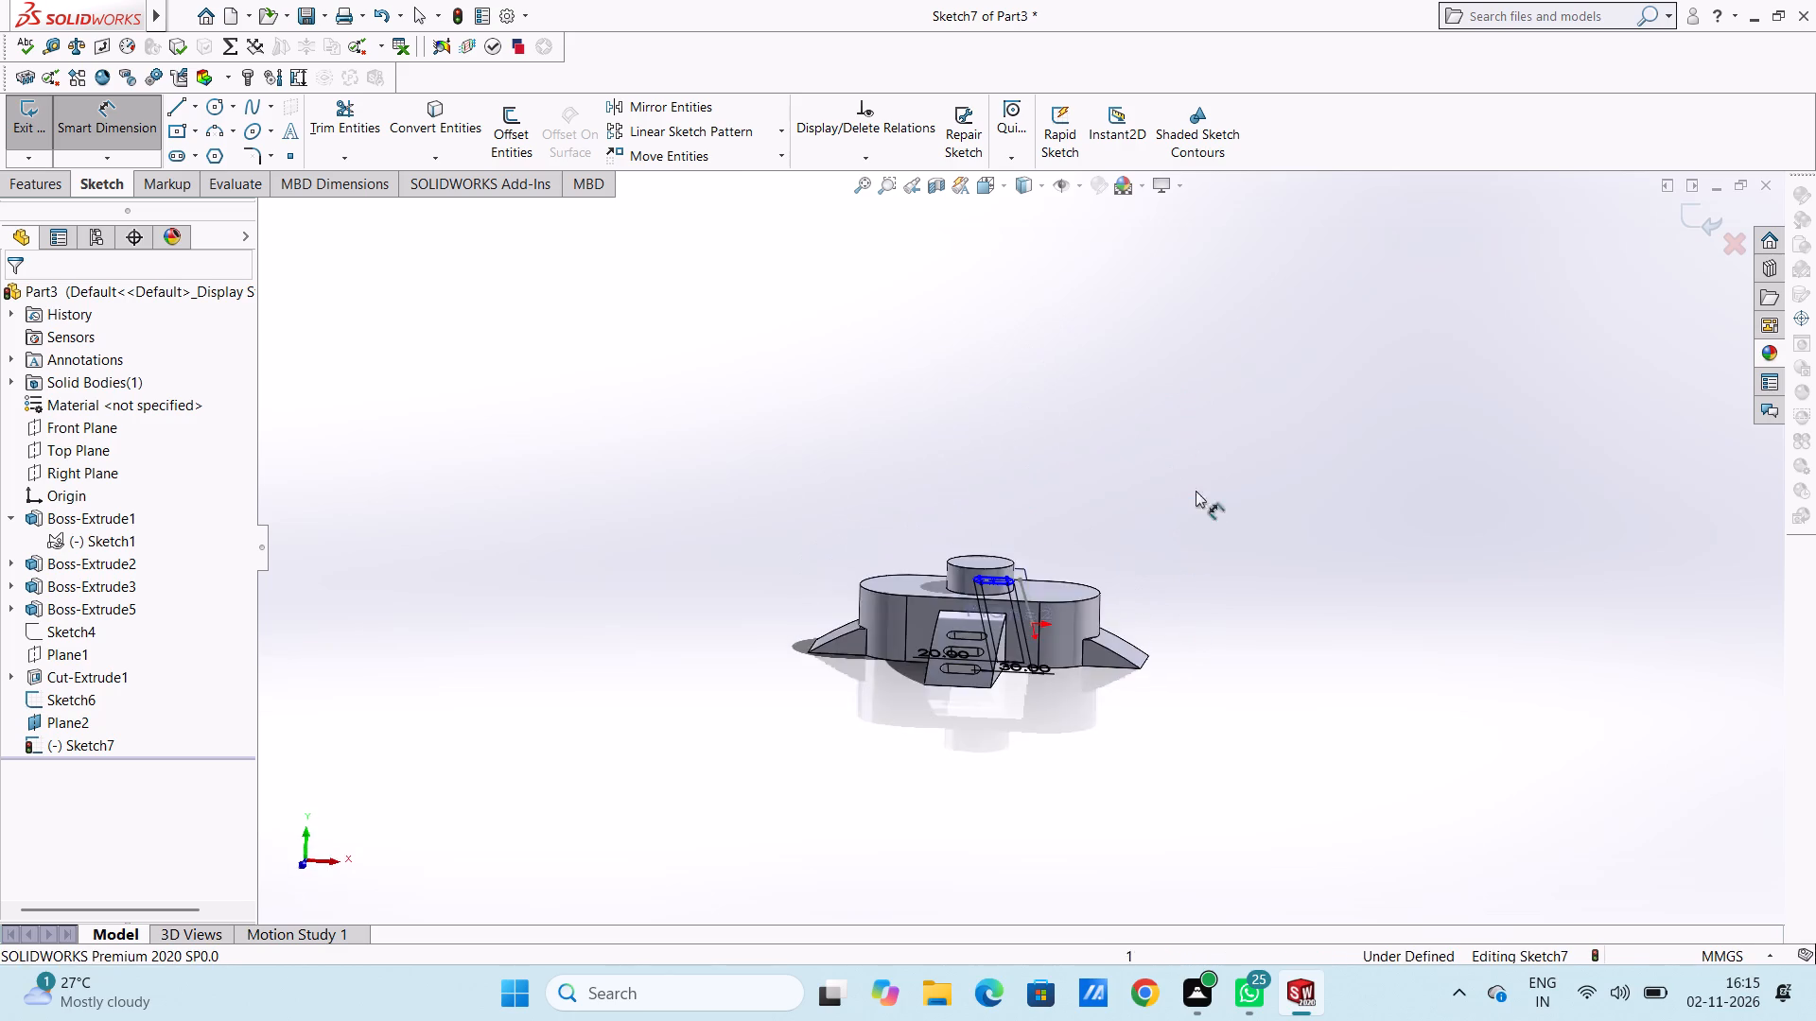
middle_click_drag(1161, 737, 1081, 456)
middle_click_drag(1119, 604, 1181, 413)
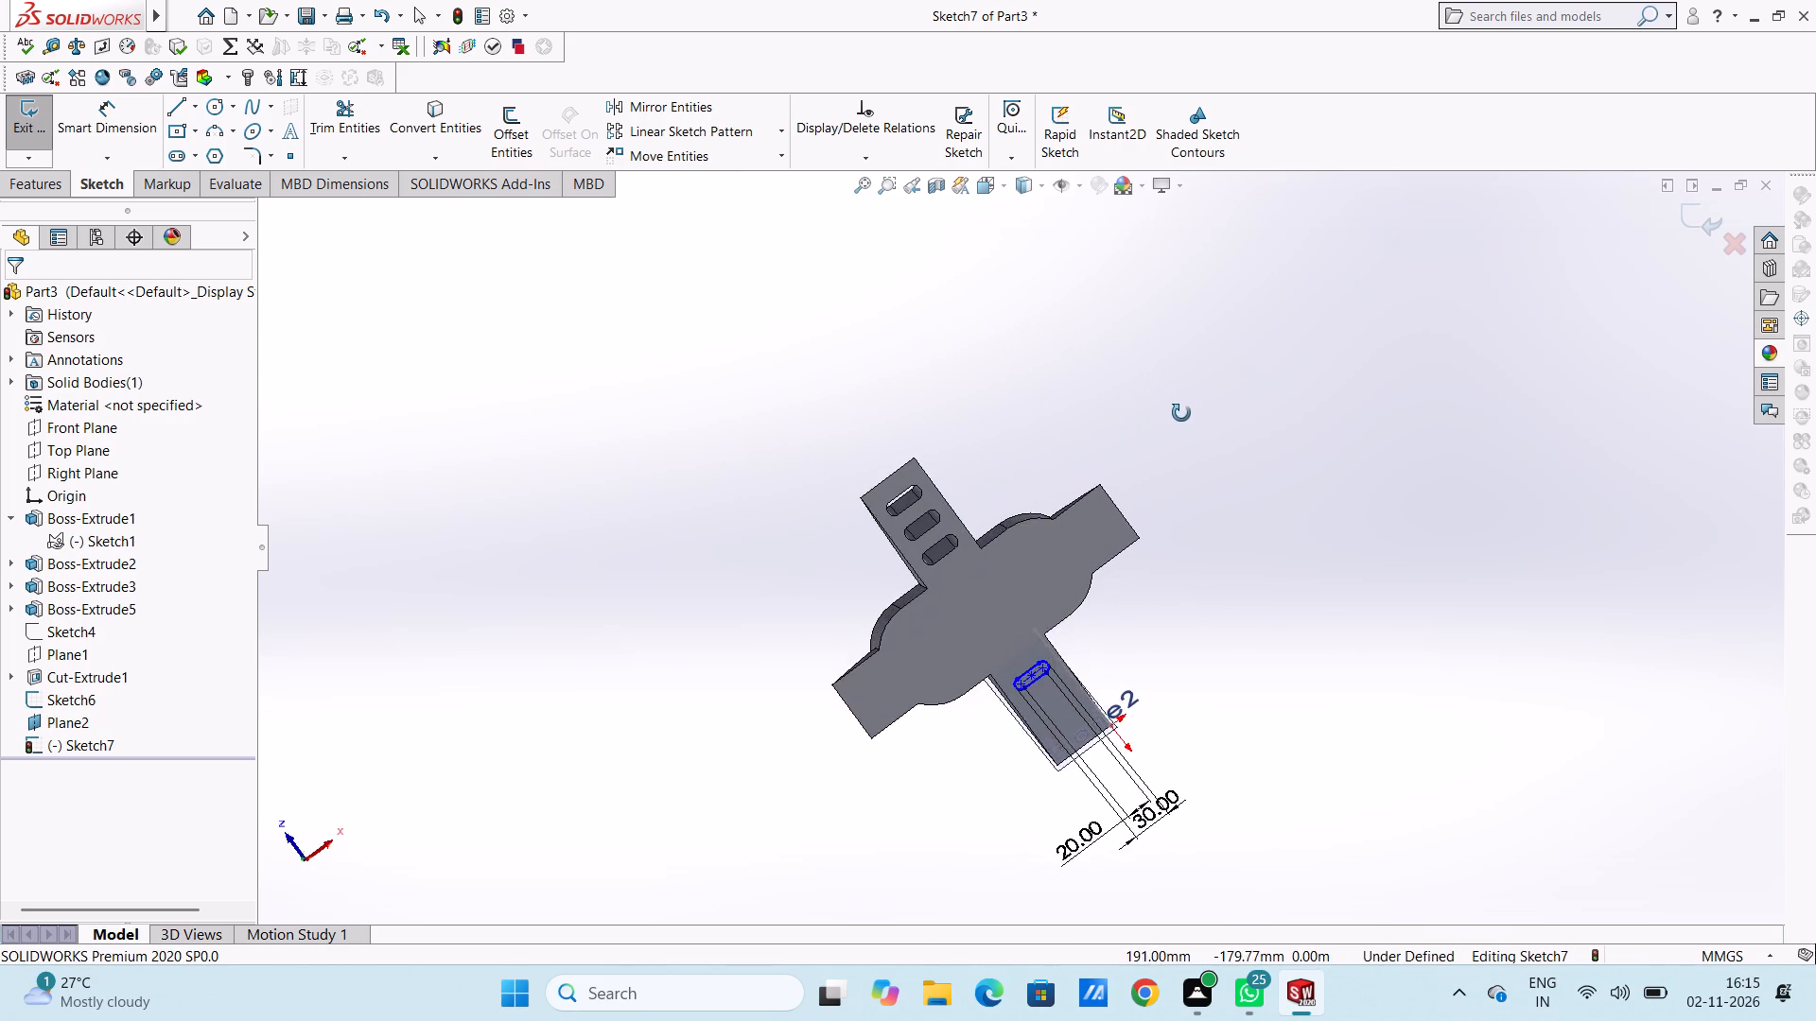
middle_click_drag(1181, 413, 1153, 782)
middle_click_drag(1149, 554, 1091, 691)
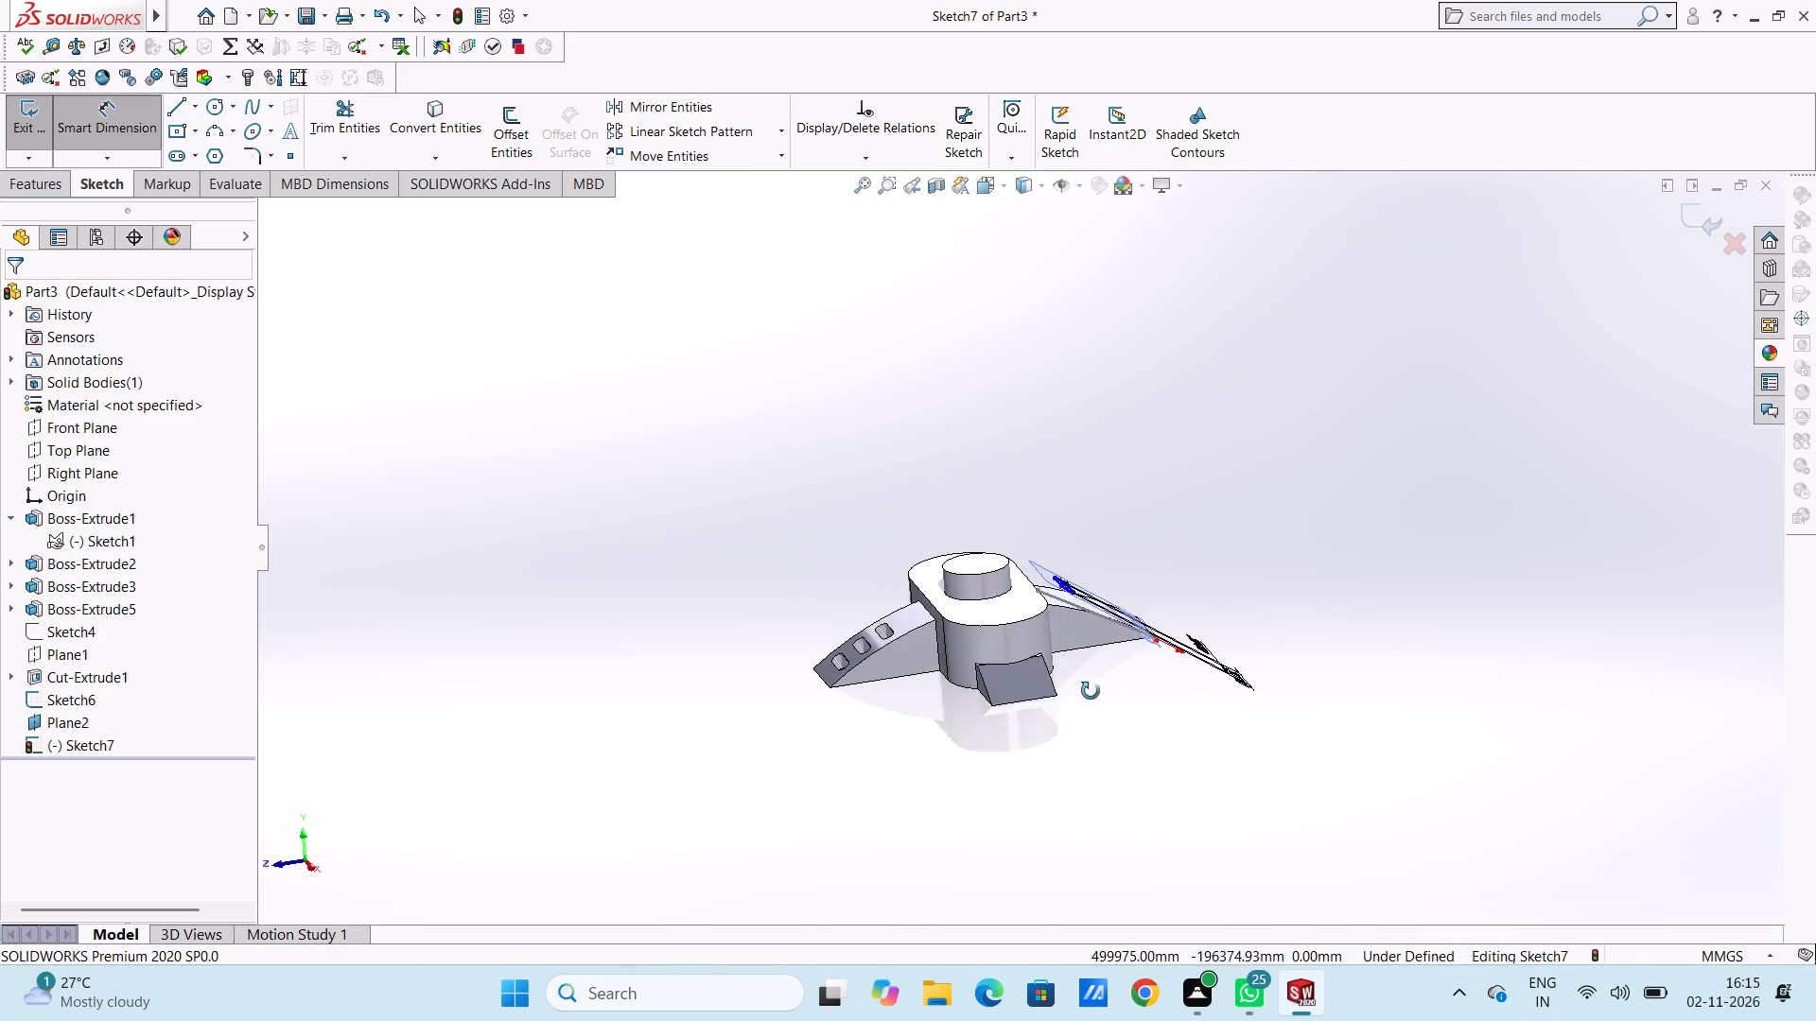
middle_click_drag(1091, 691, 1099, 787)
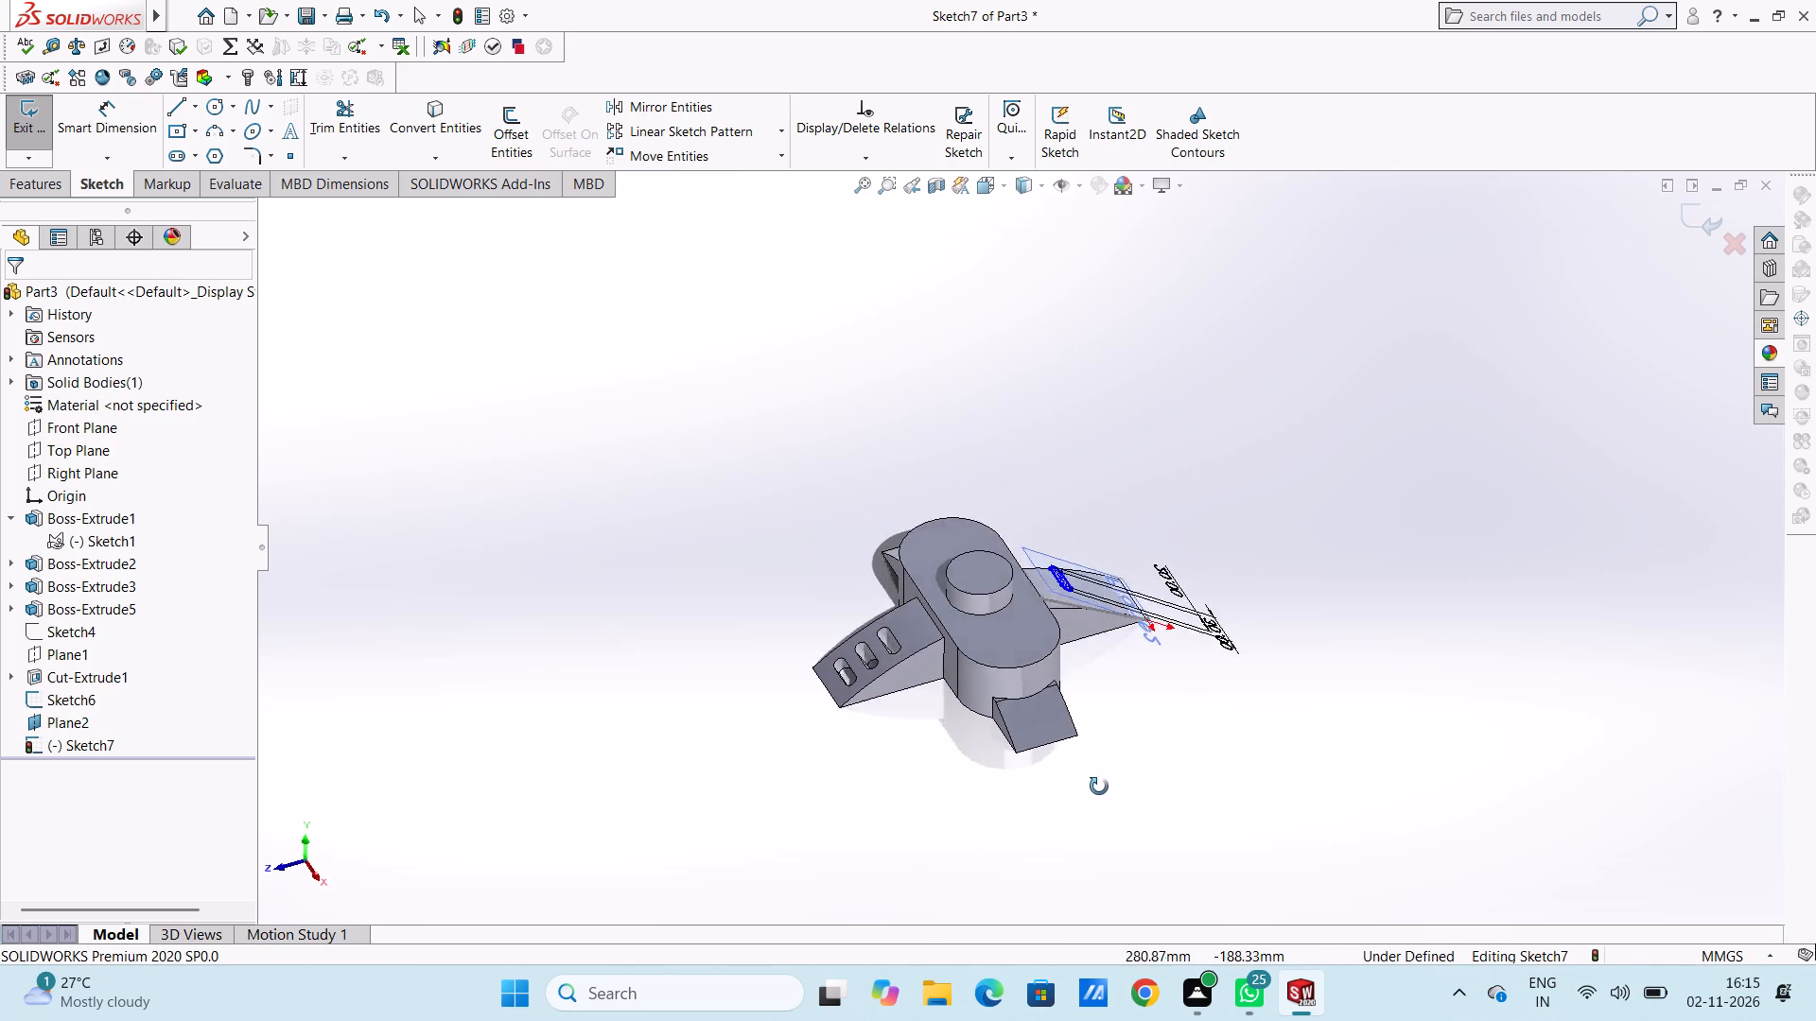
middle_click_drag(1099, 787, 1086, 736)
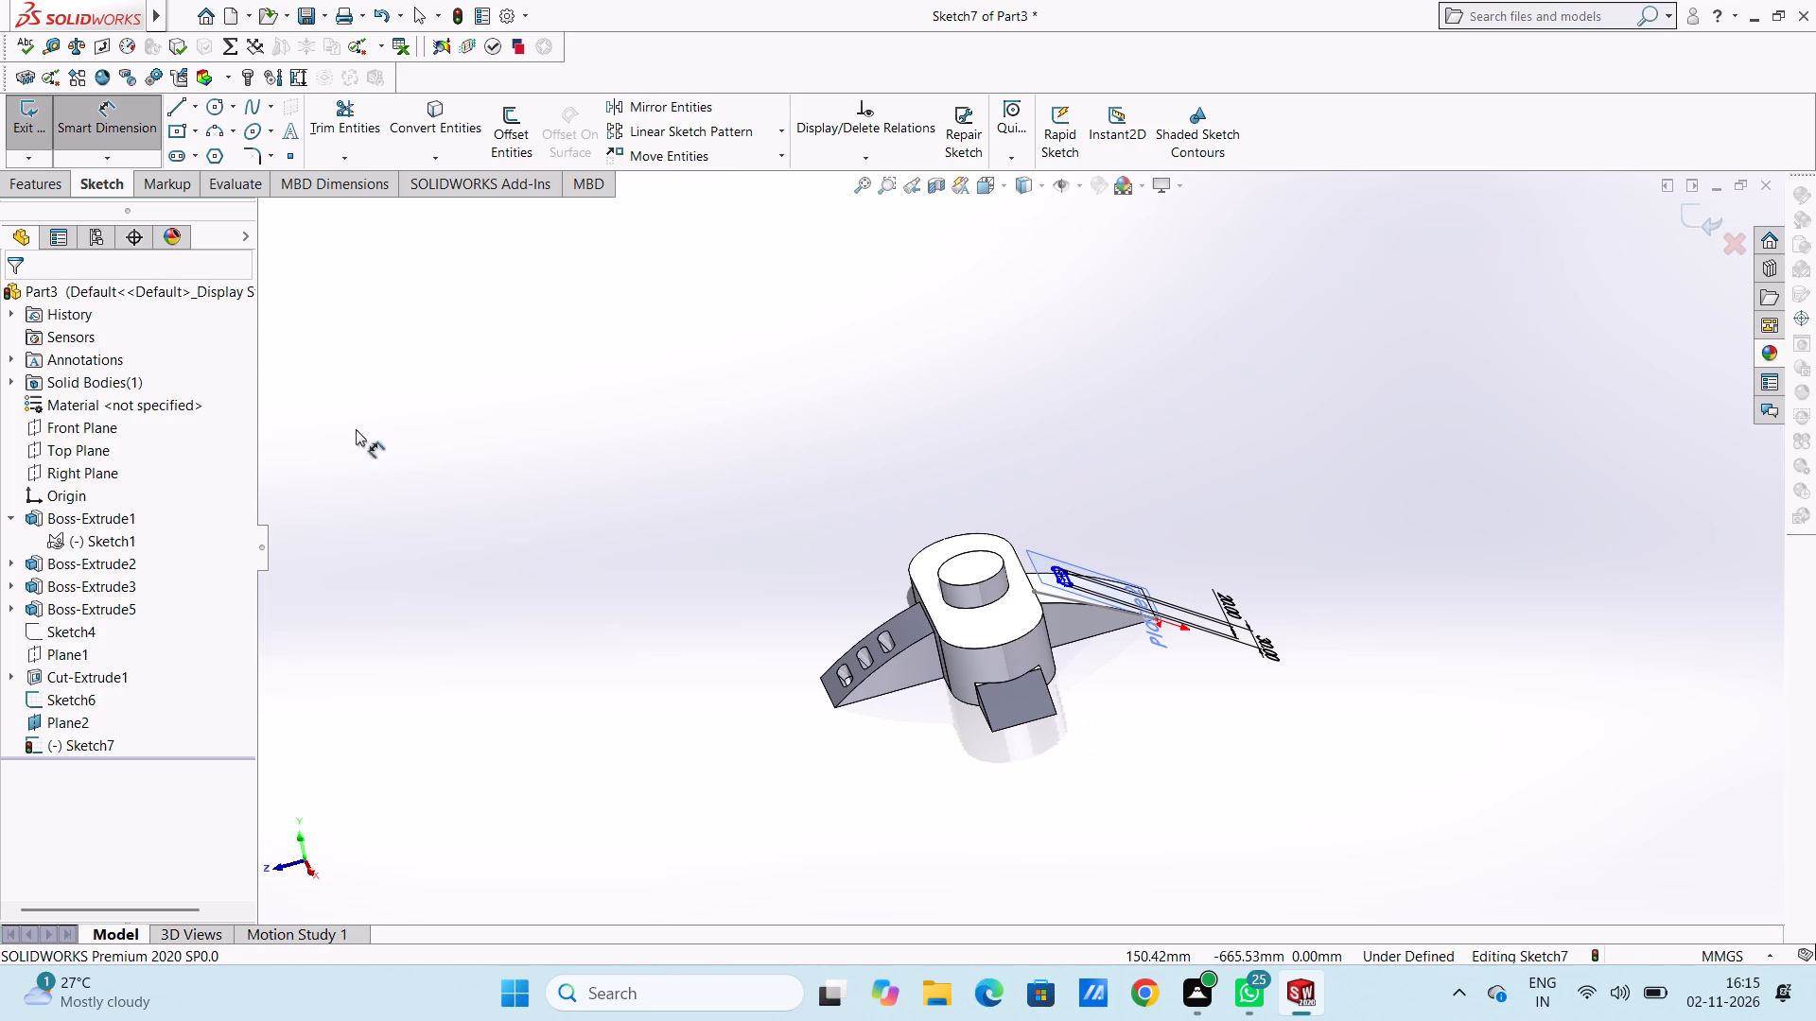
left_click(79, 696)
left_click(428, 702)
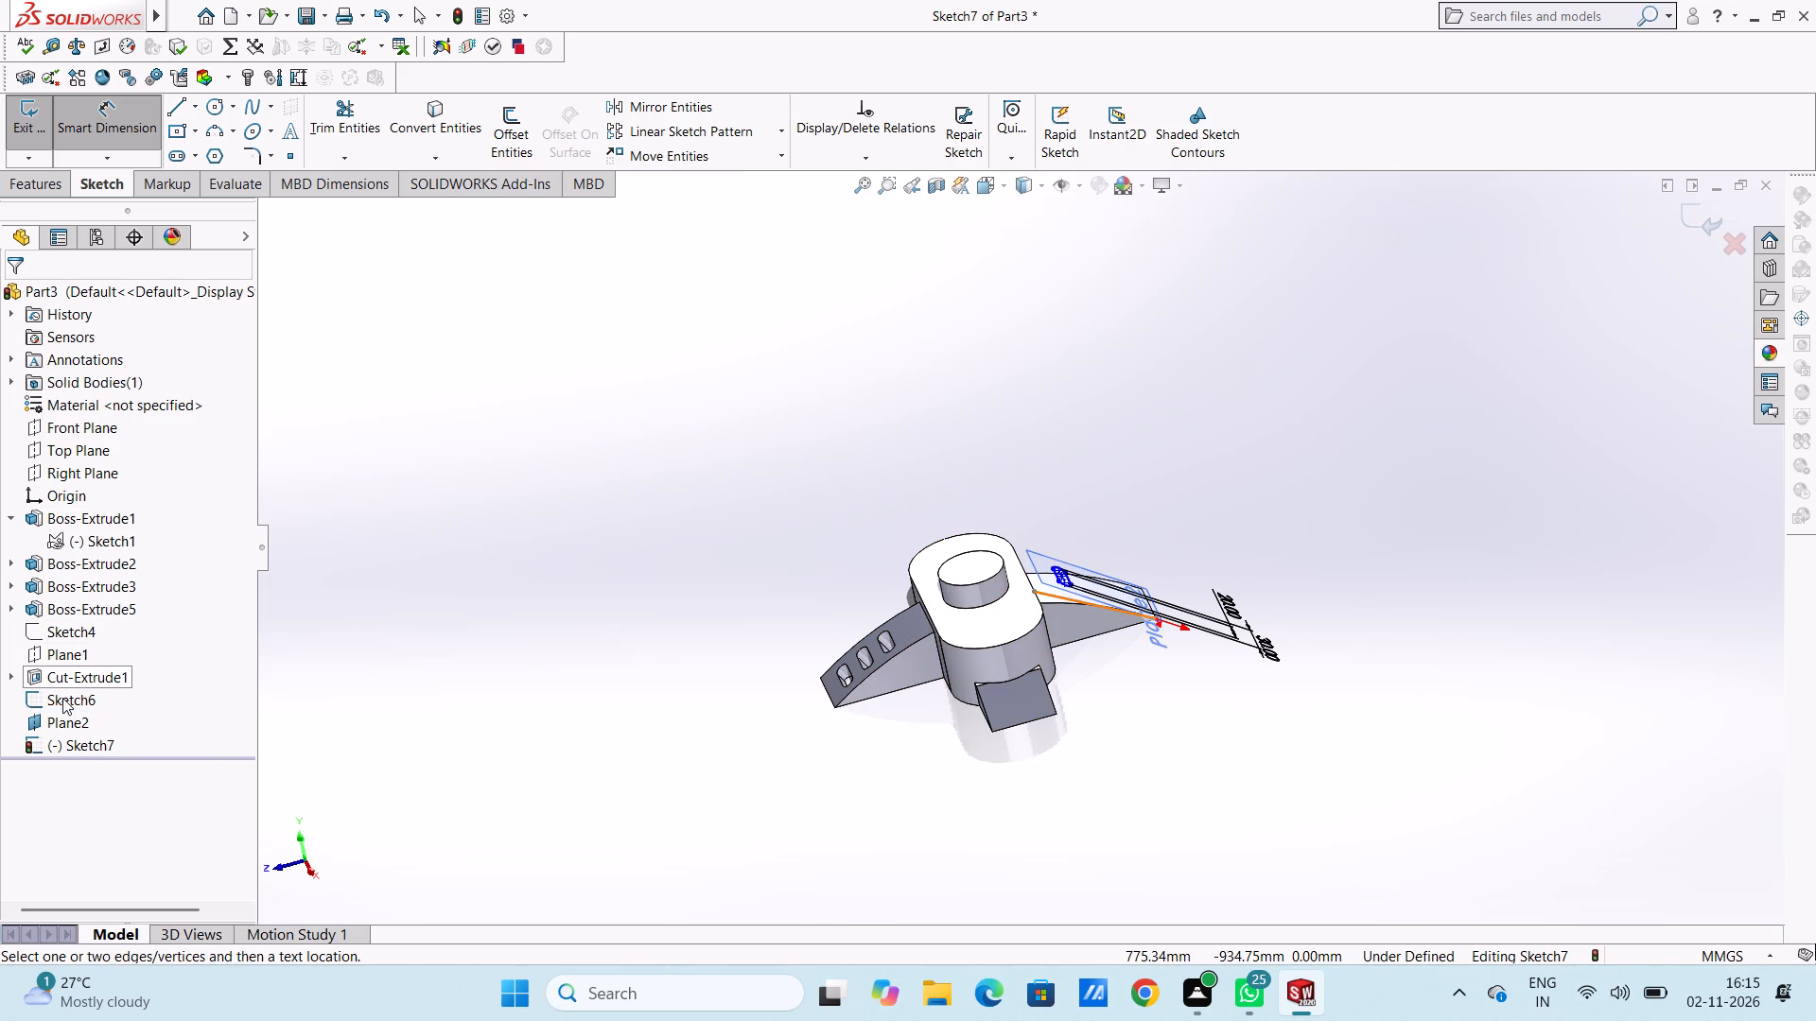
Examine the sketch behind the existing slot cut on the opposite side feature and compare it with the new slot sketch.
left_click(9, 678)
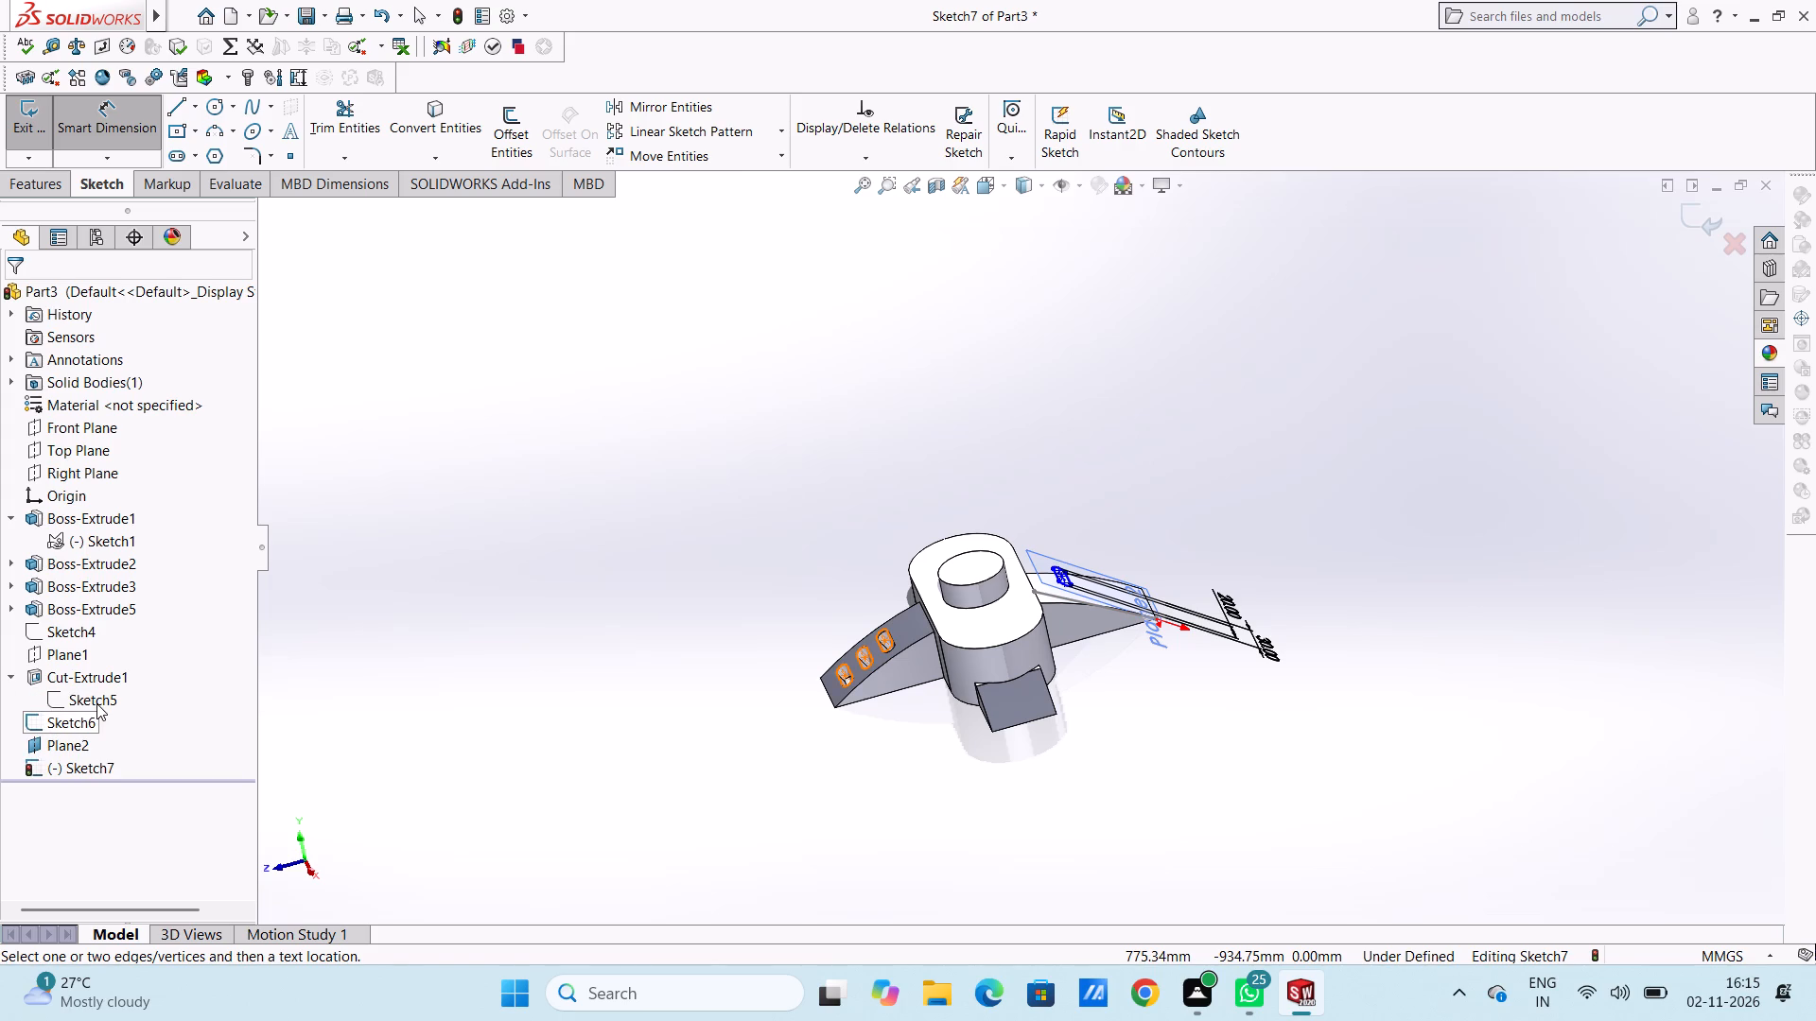
left_click(98, 701)
middle_click_drag(657, 744, 770, 736)
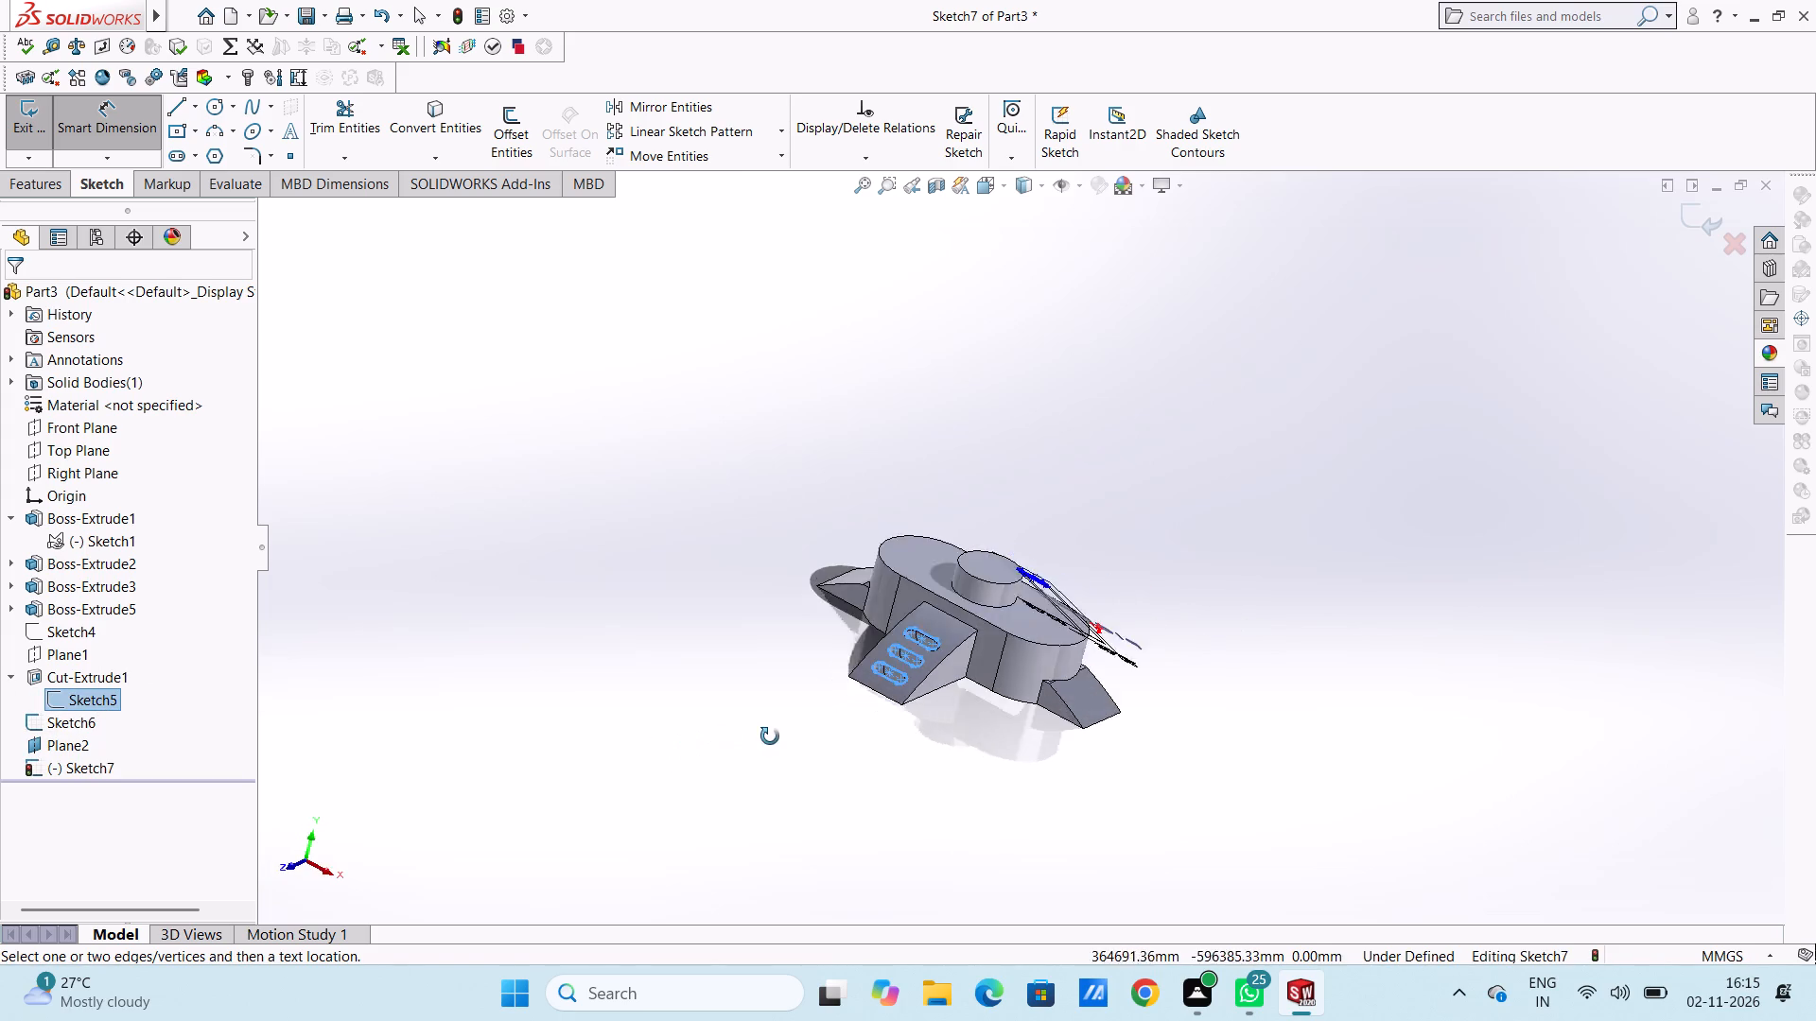
middle_click_drag(770, 736, 746, 874)
middle_click_drag(719, 716, 668, 794)
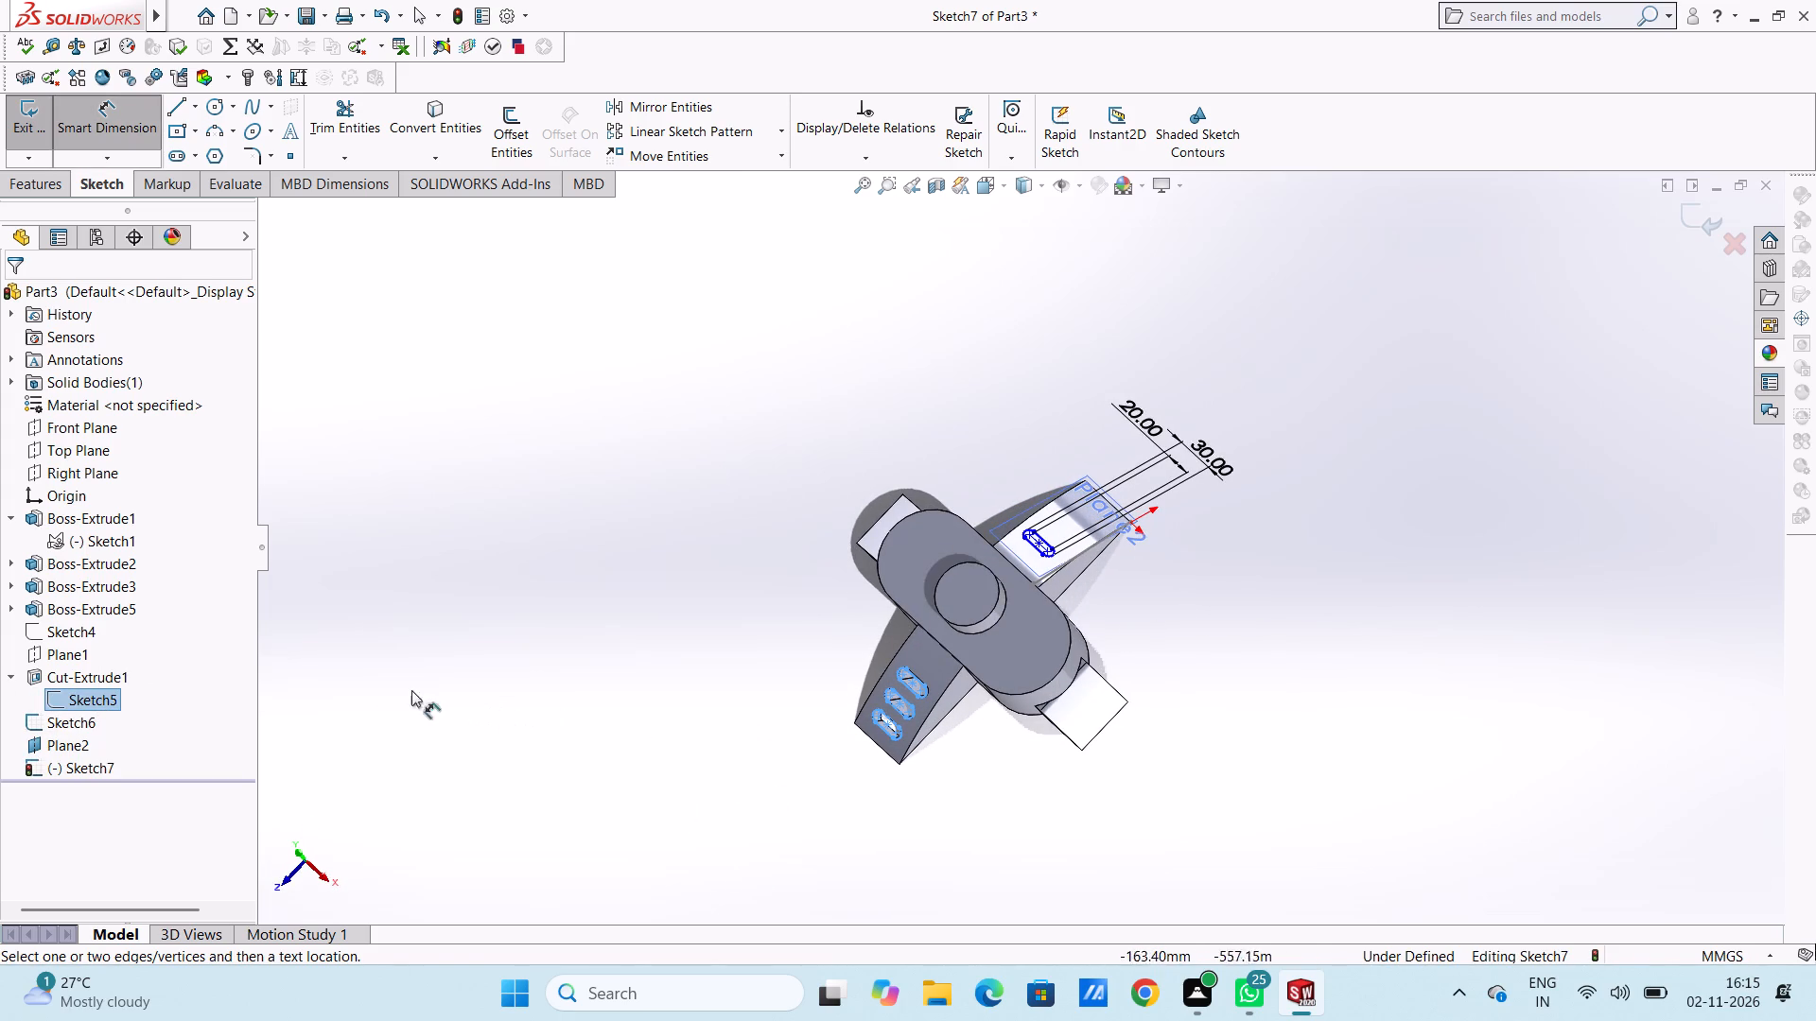
left_click(181, 686)
left_click(385, 658)
middle_click_drag(672, 684, 664, 617)
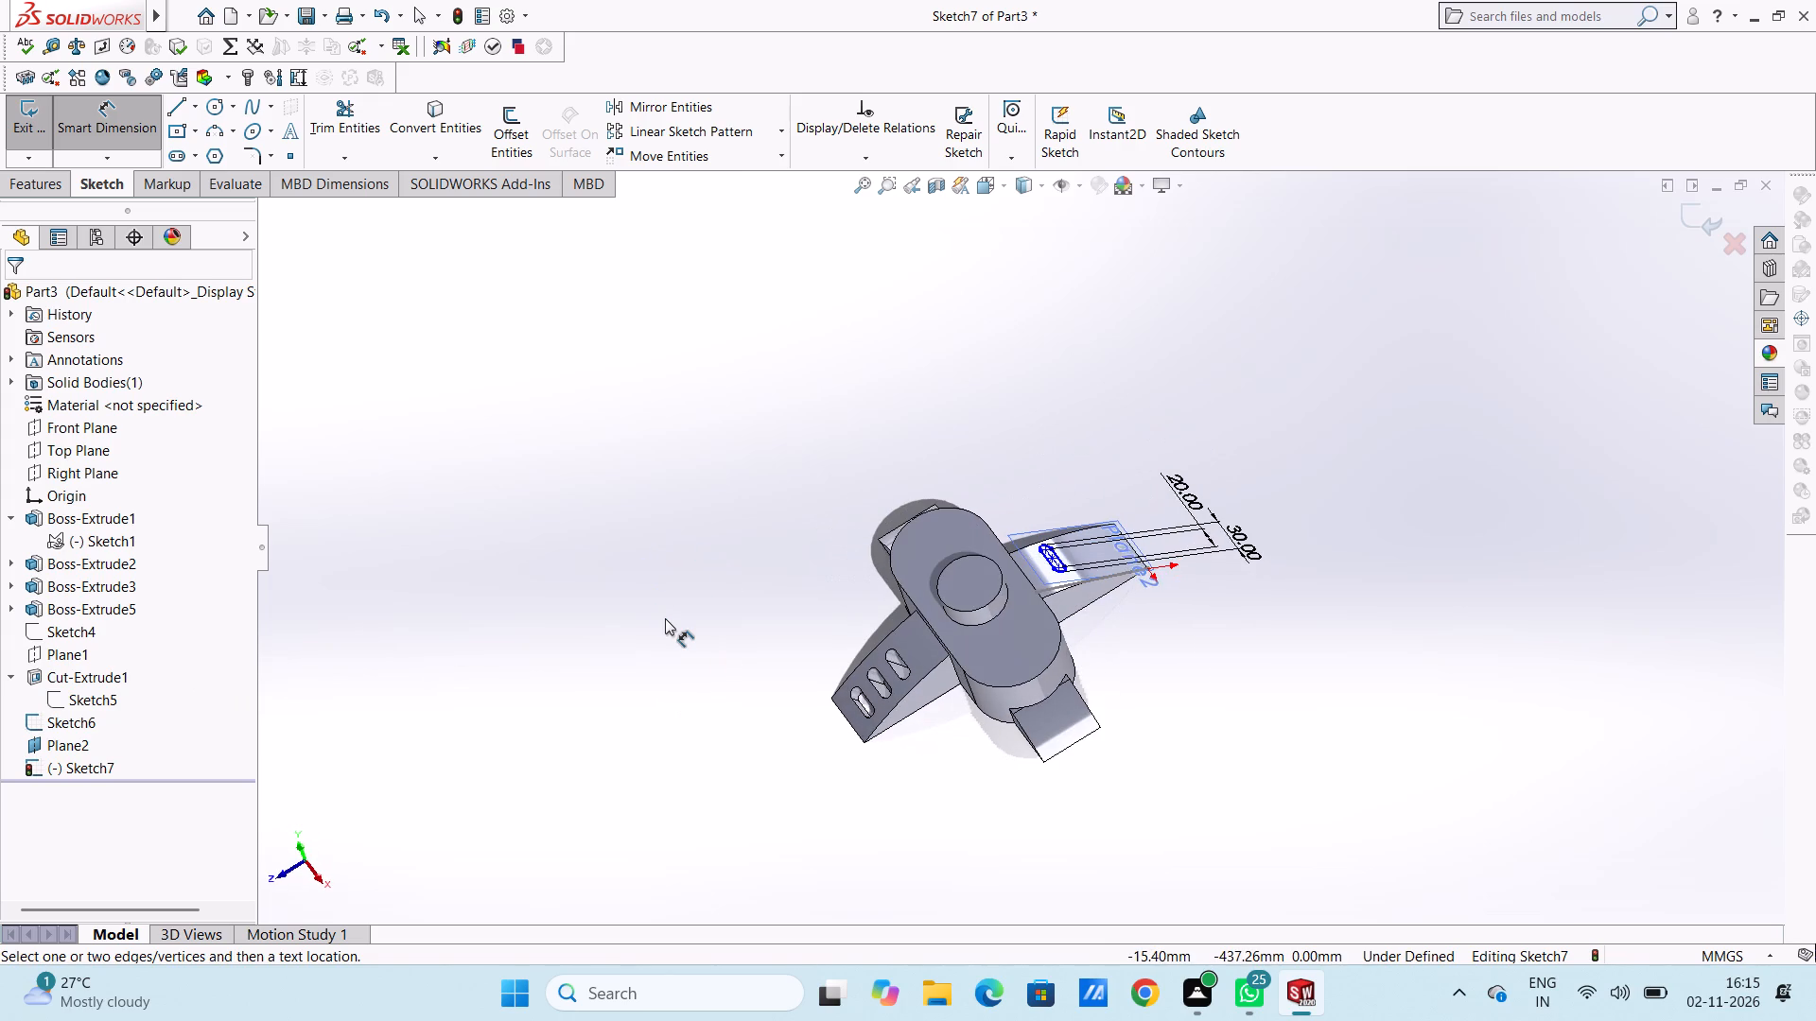
Dimension the slot's straight side nearest the body from the edge where the side feature meets the body as 40 mm.
key("ctrl+5")
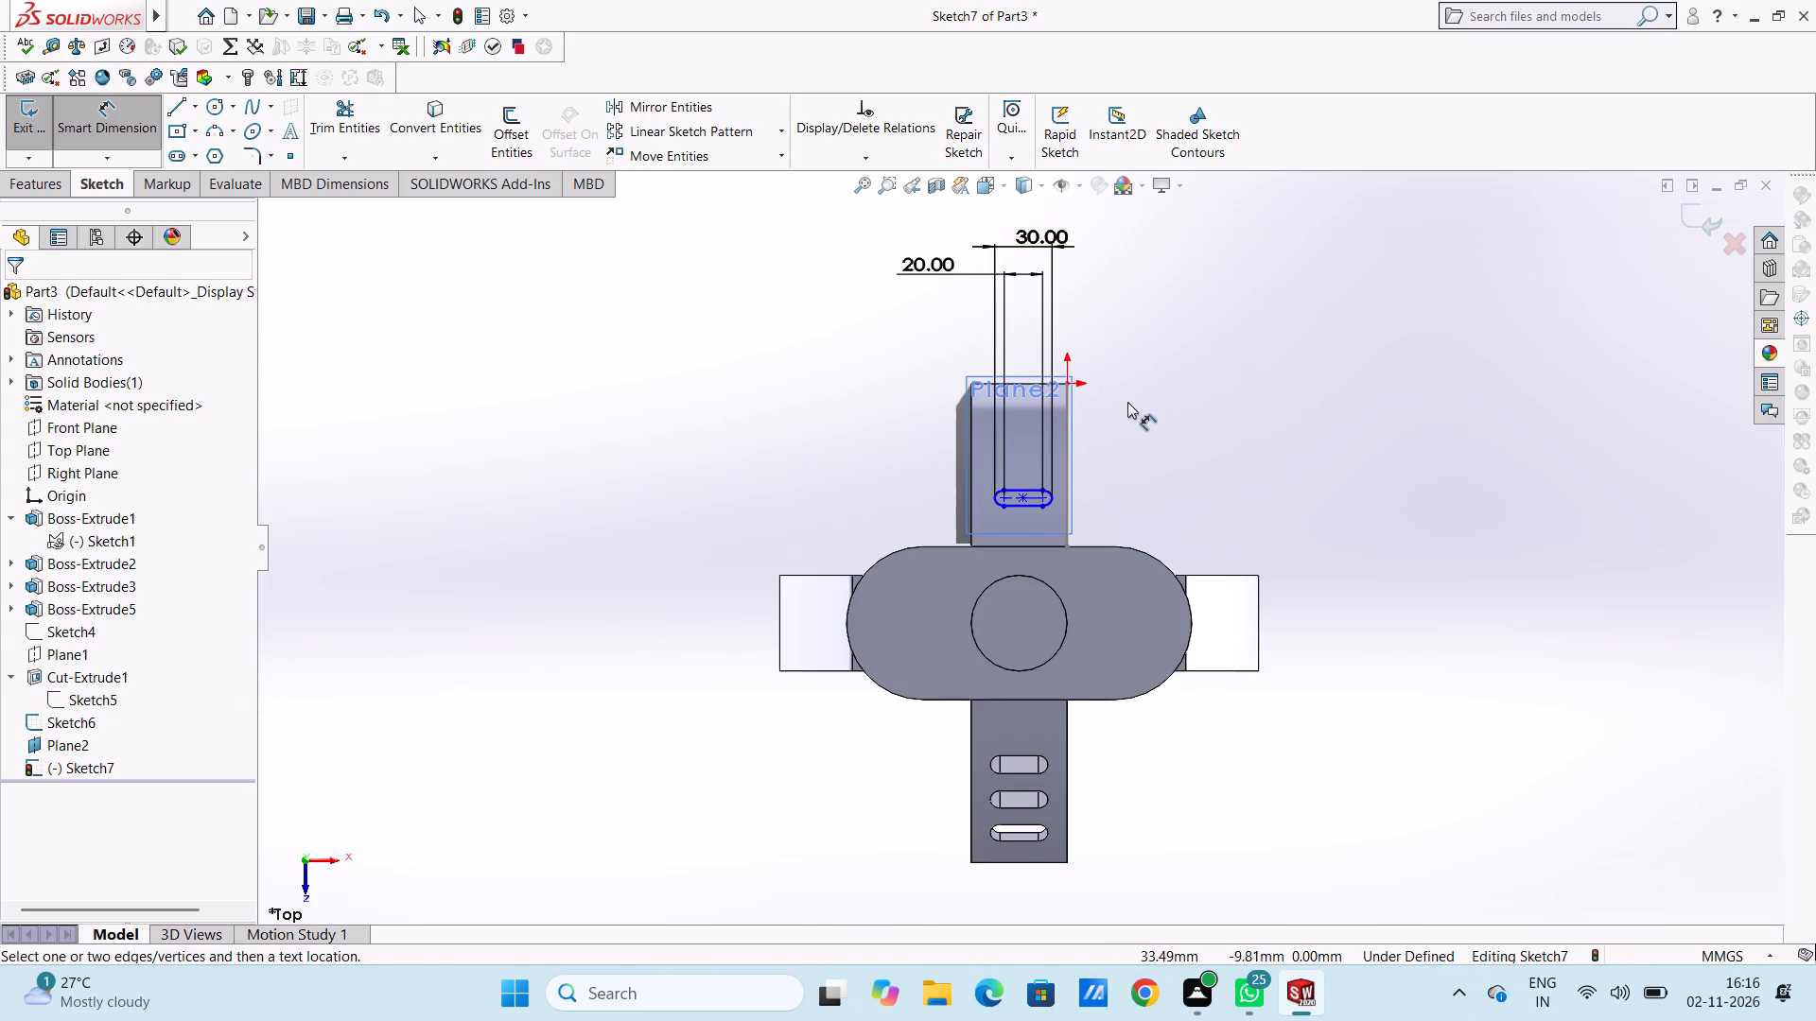
scroll(1080, 412, "up", 2)
scroll(1052, 451, "down", 3)
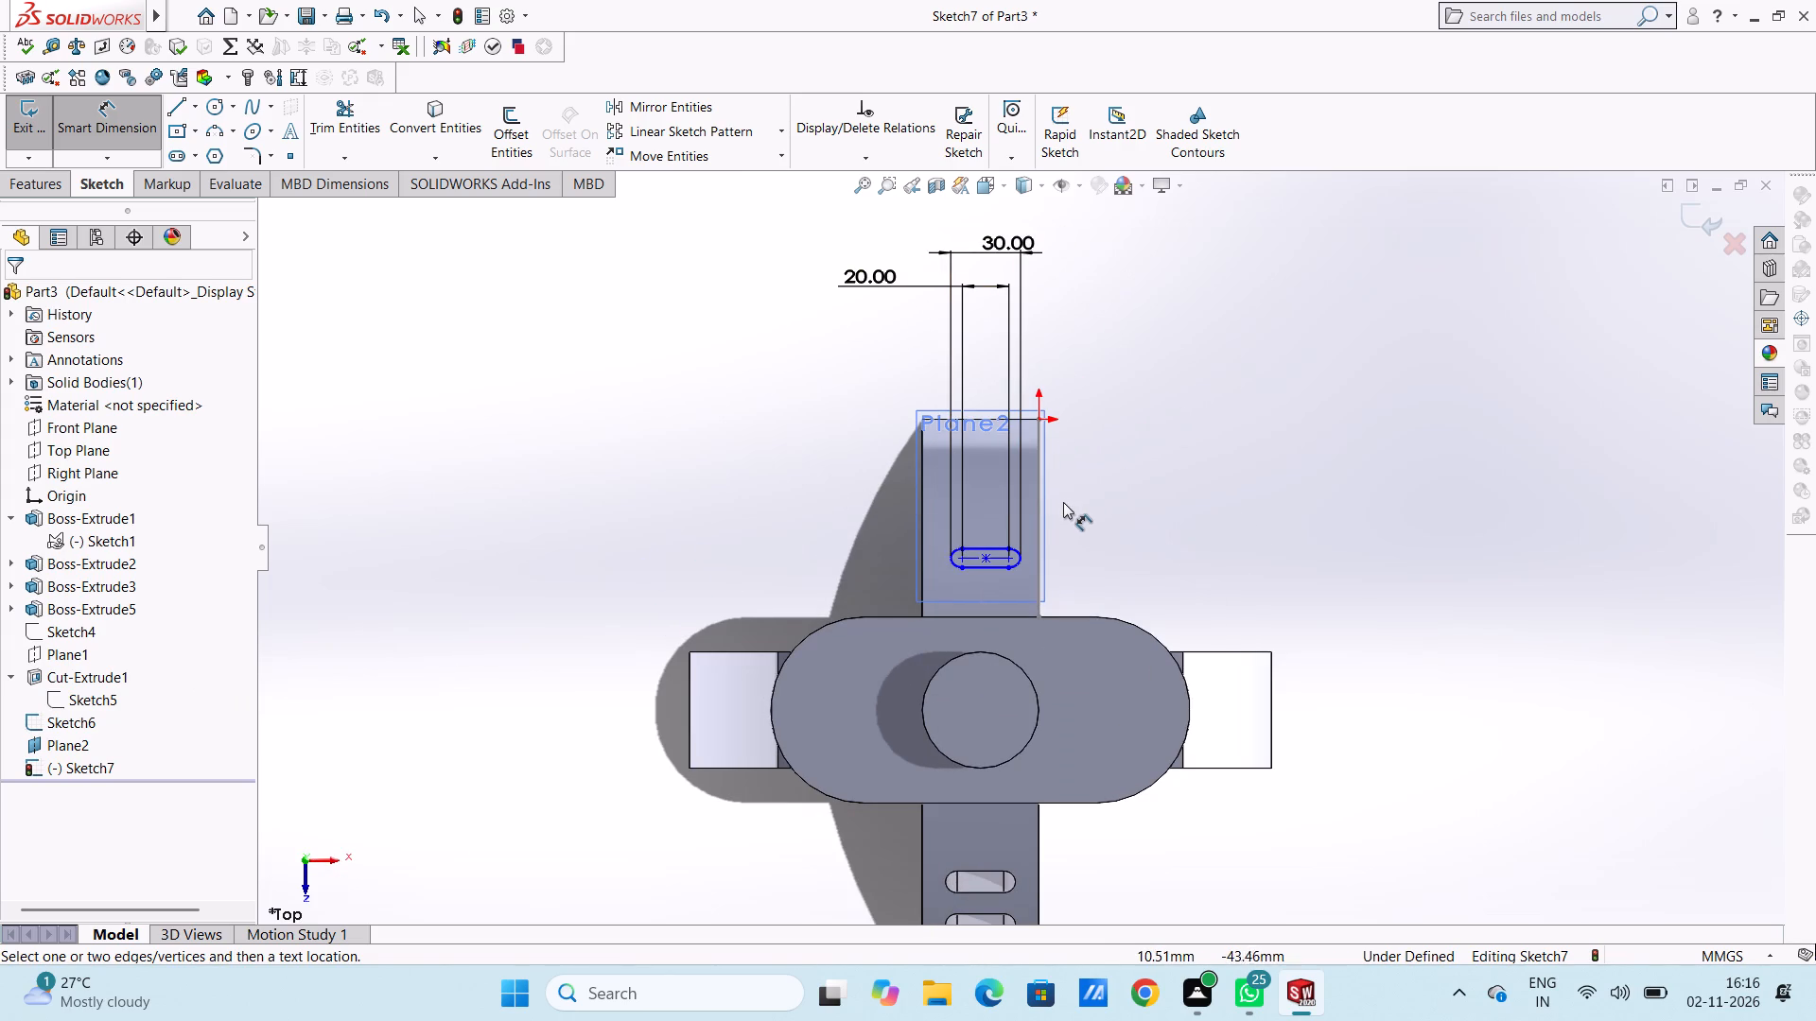
scroll(1024, 564, "down", 1)
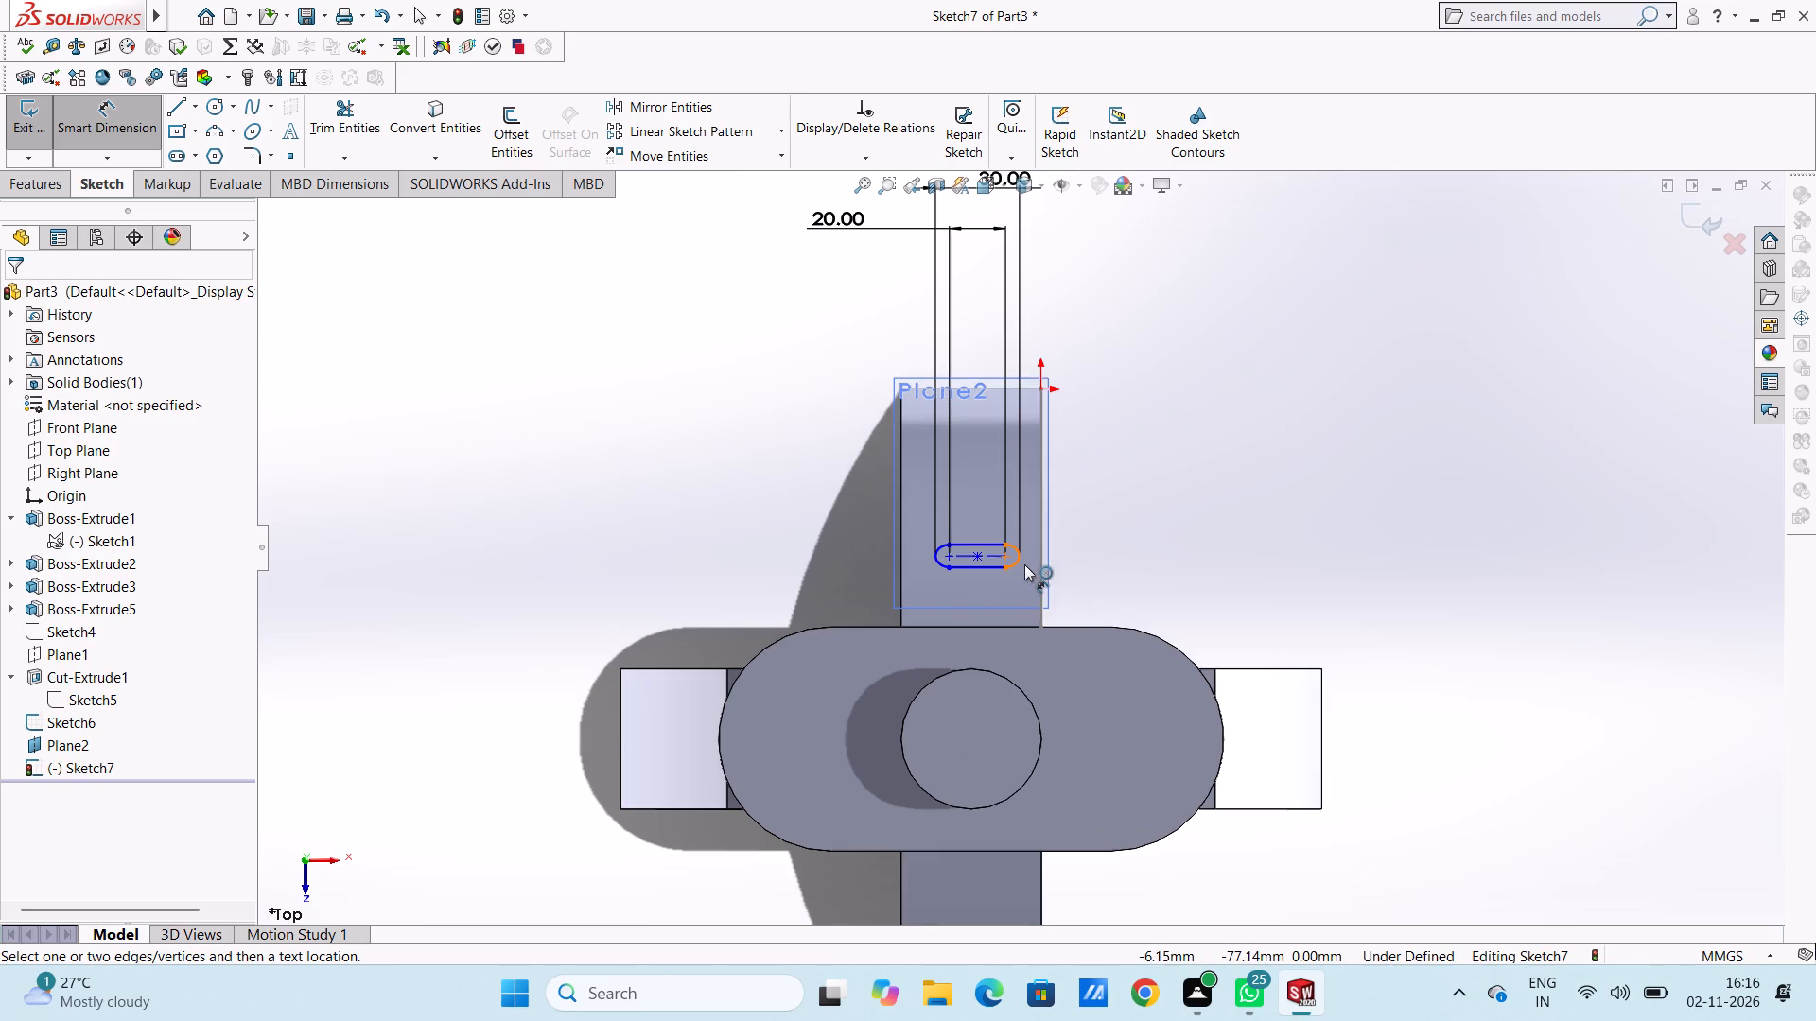
scroll(1007, 606, "up", 1)
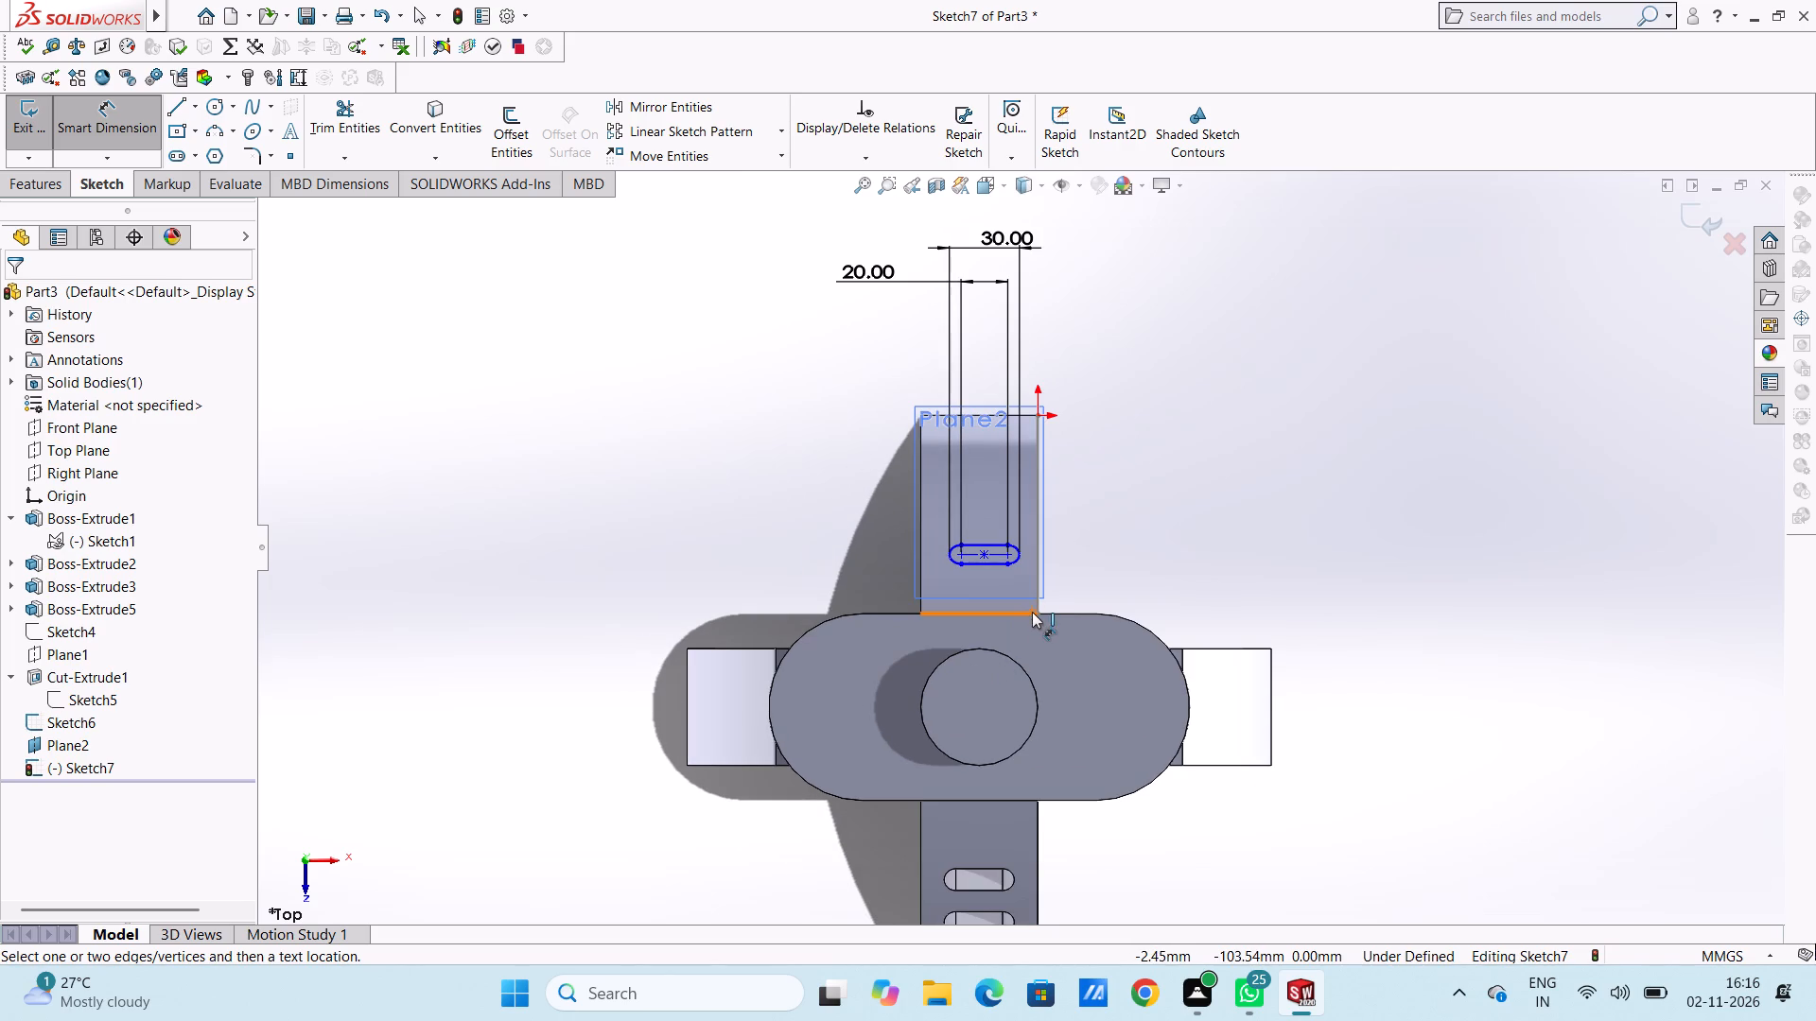
left_click(1032, 612)
left_click(987, 567)
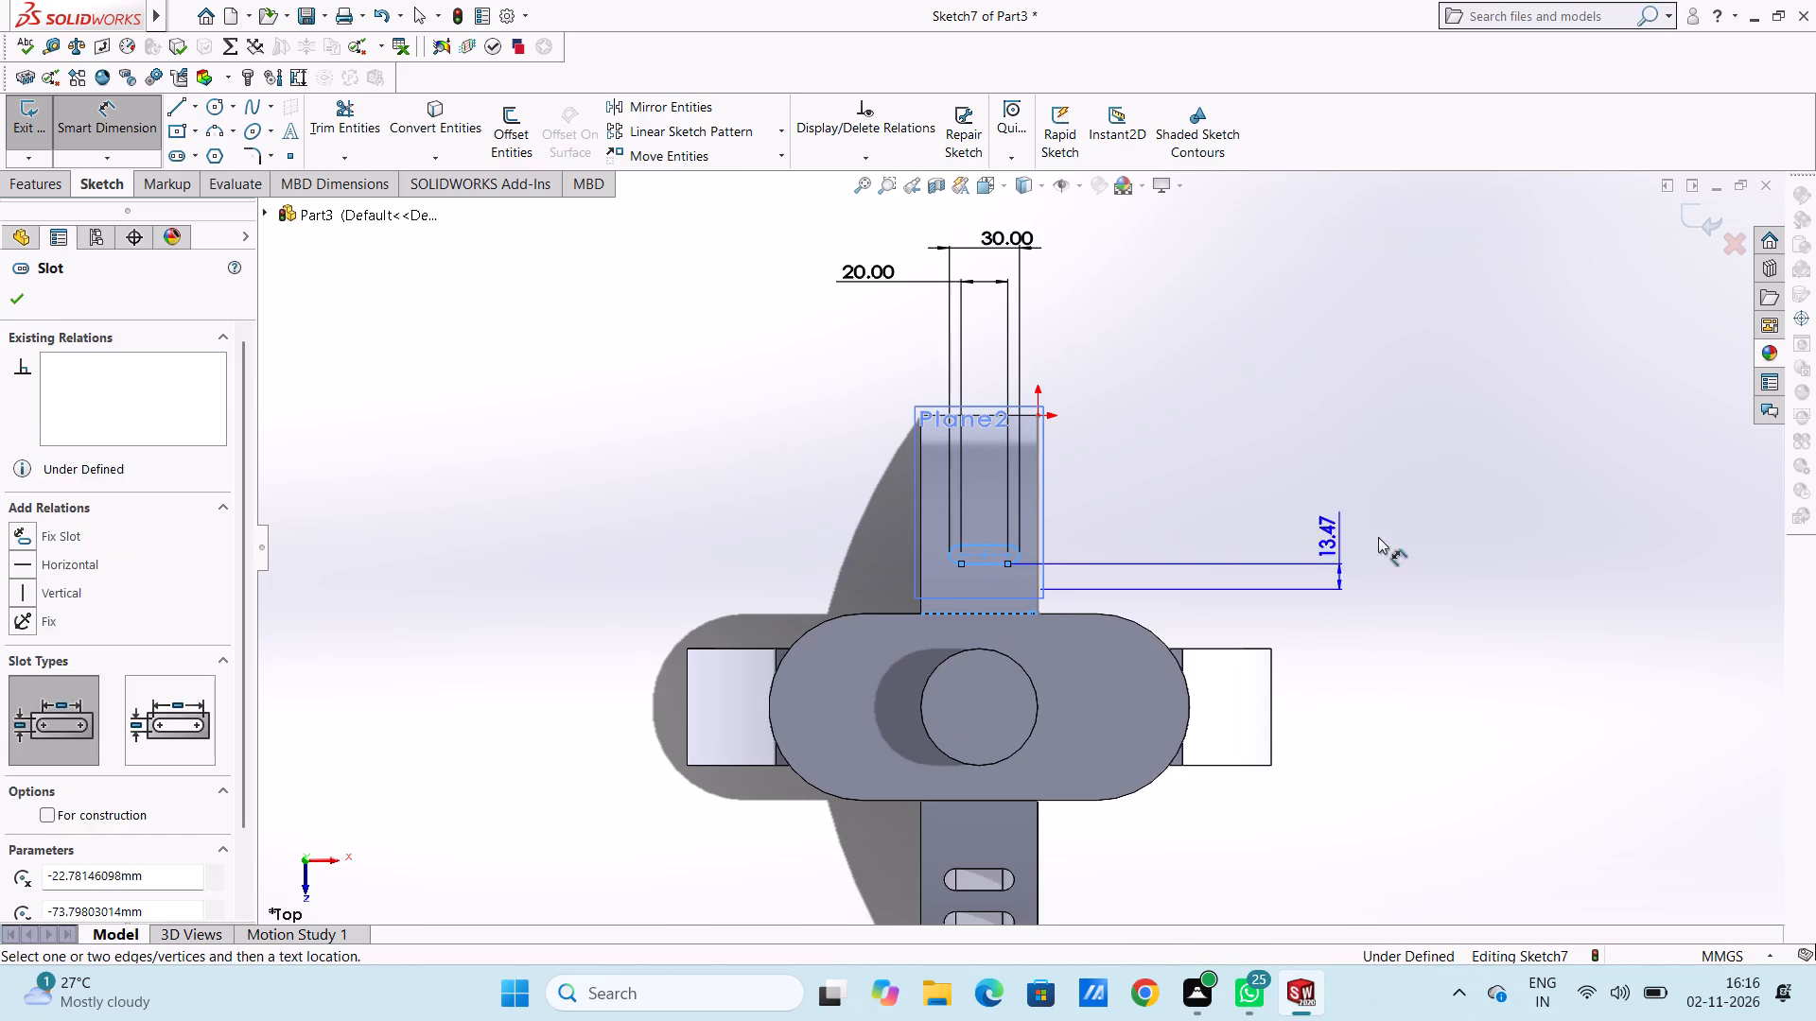
left_click(1421, 531)
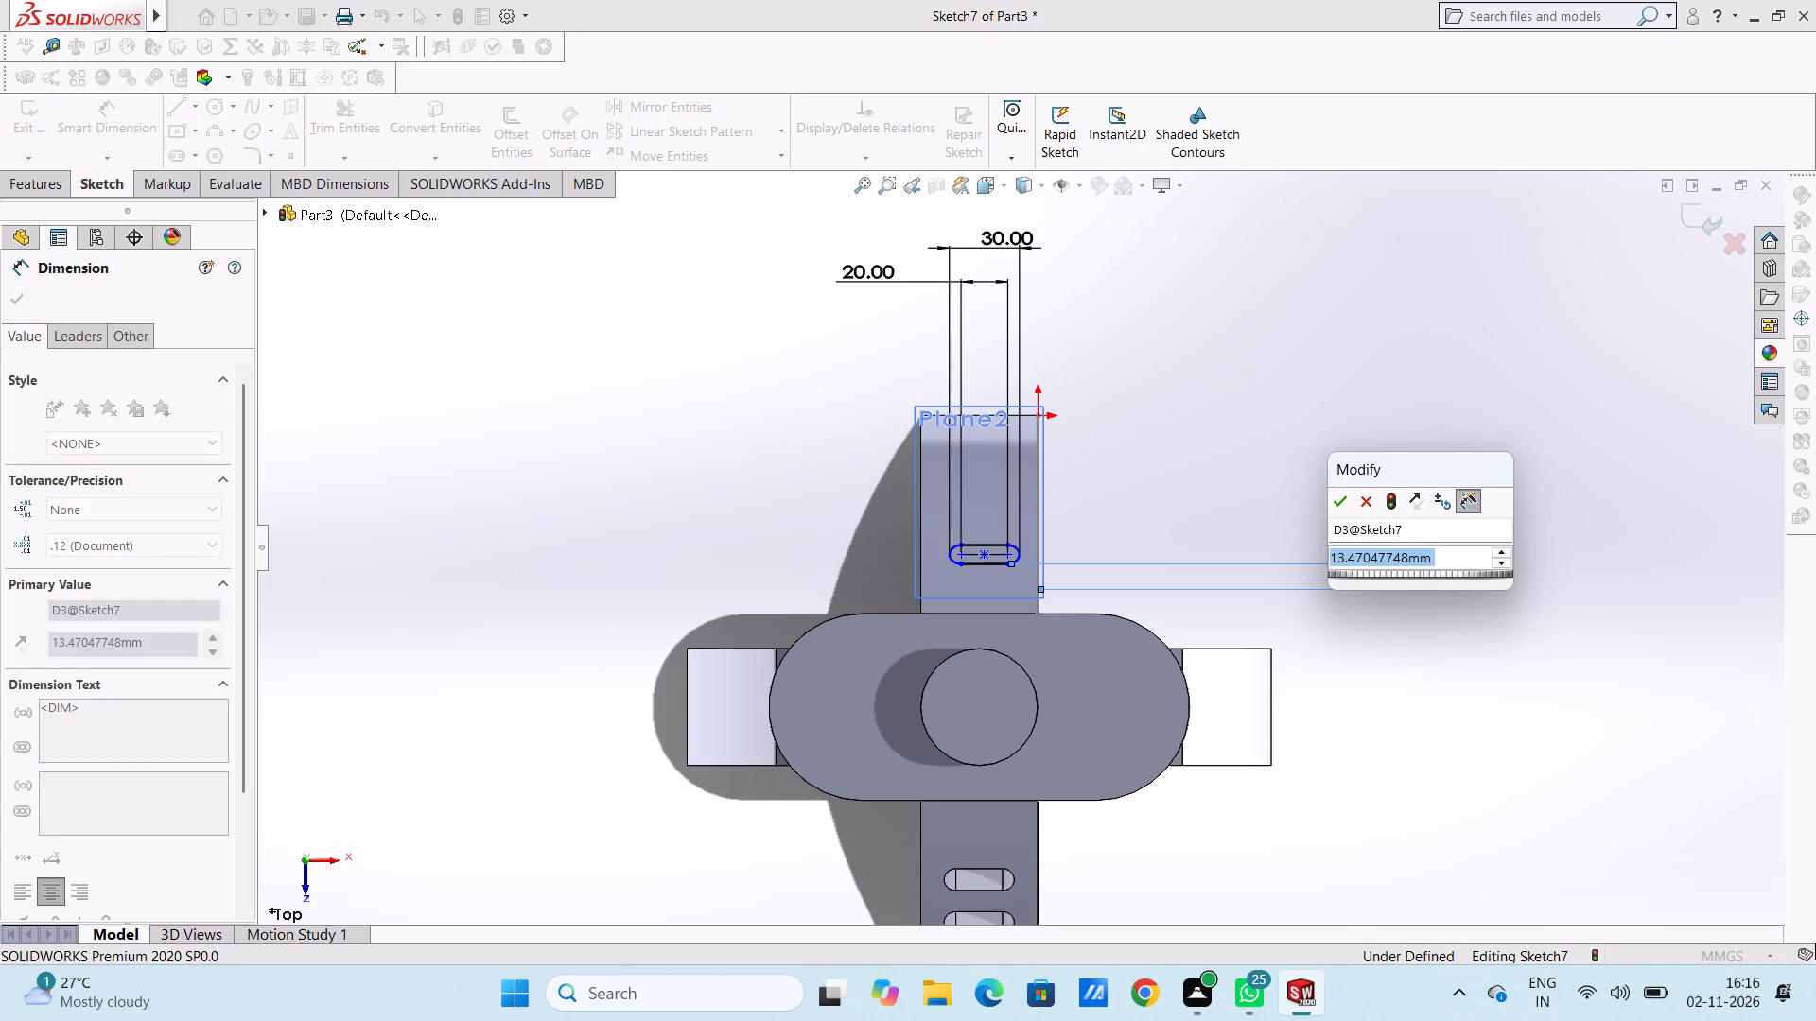
type("40")
key("Return")
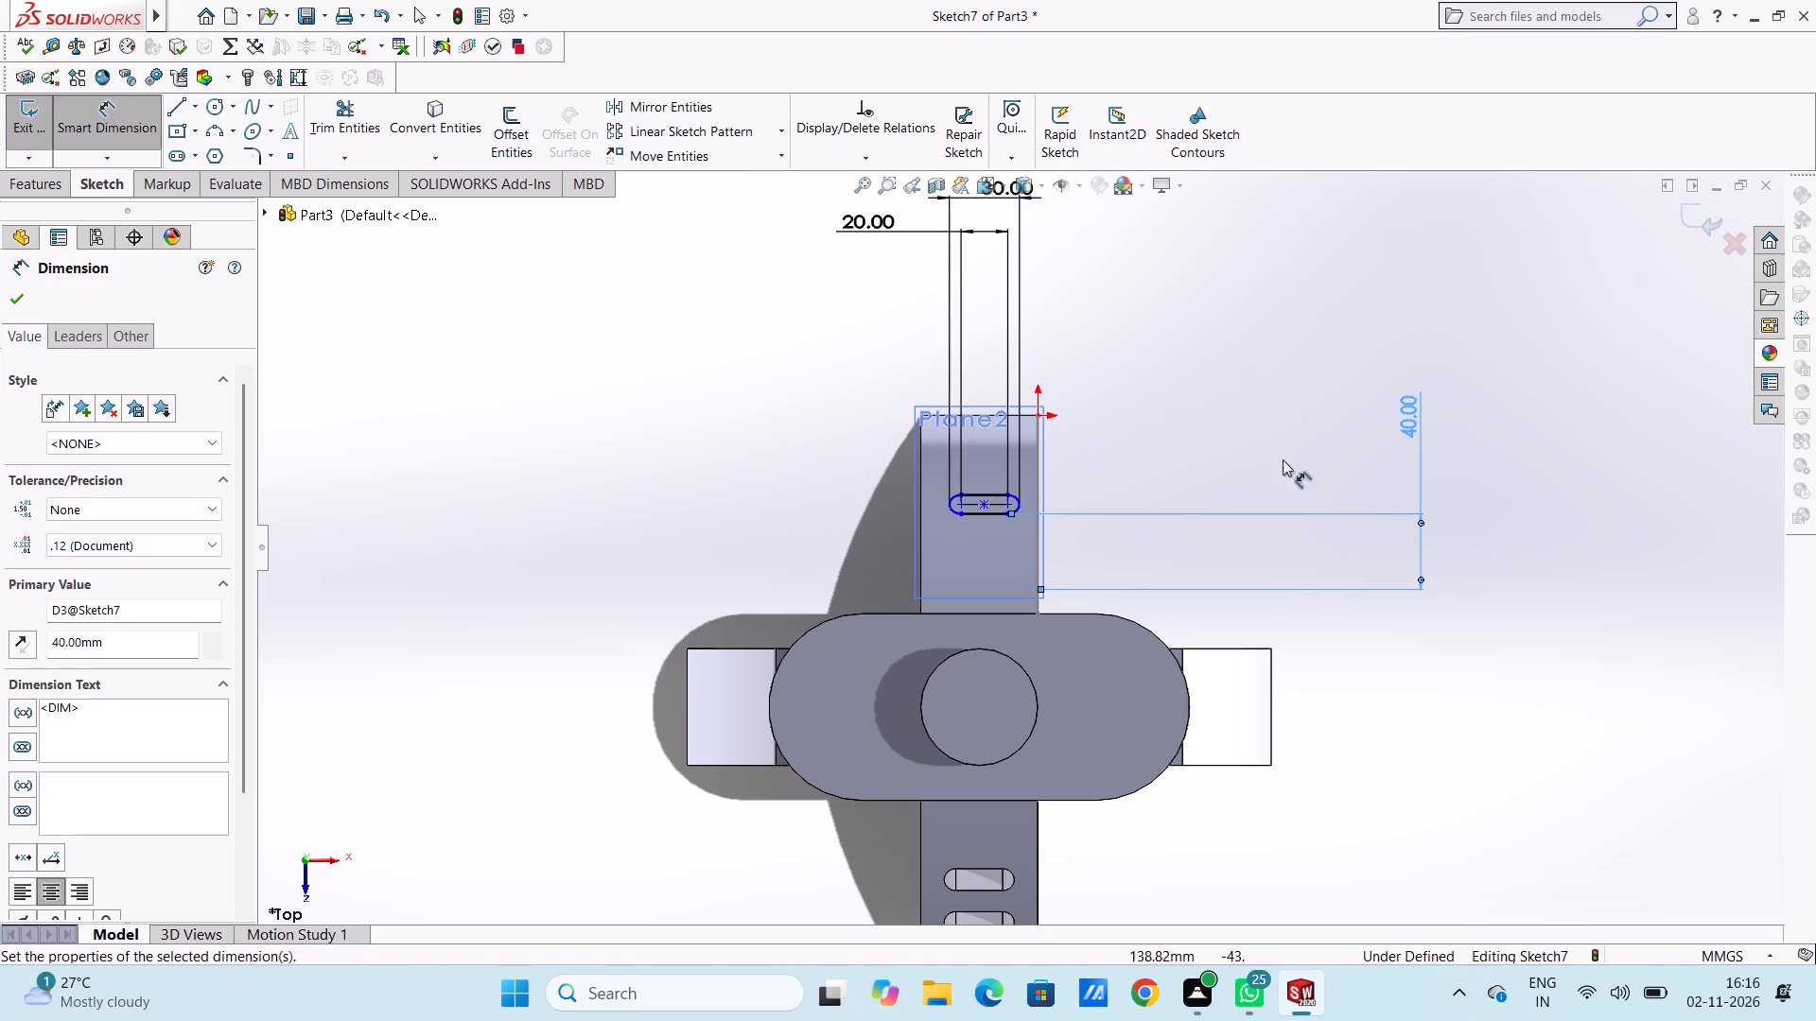
left_click(1194, 420)
key("Escape")
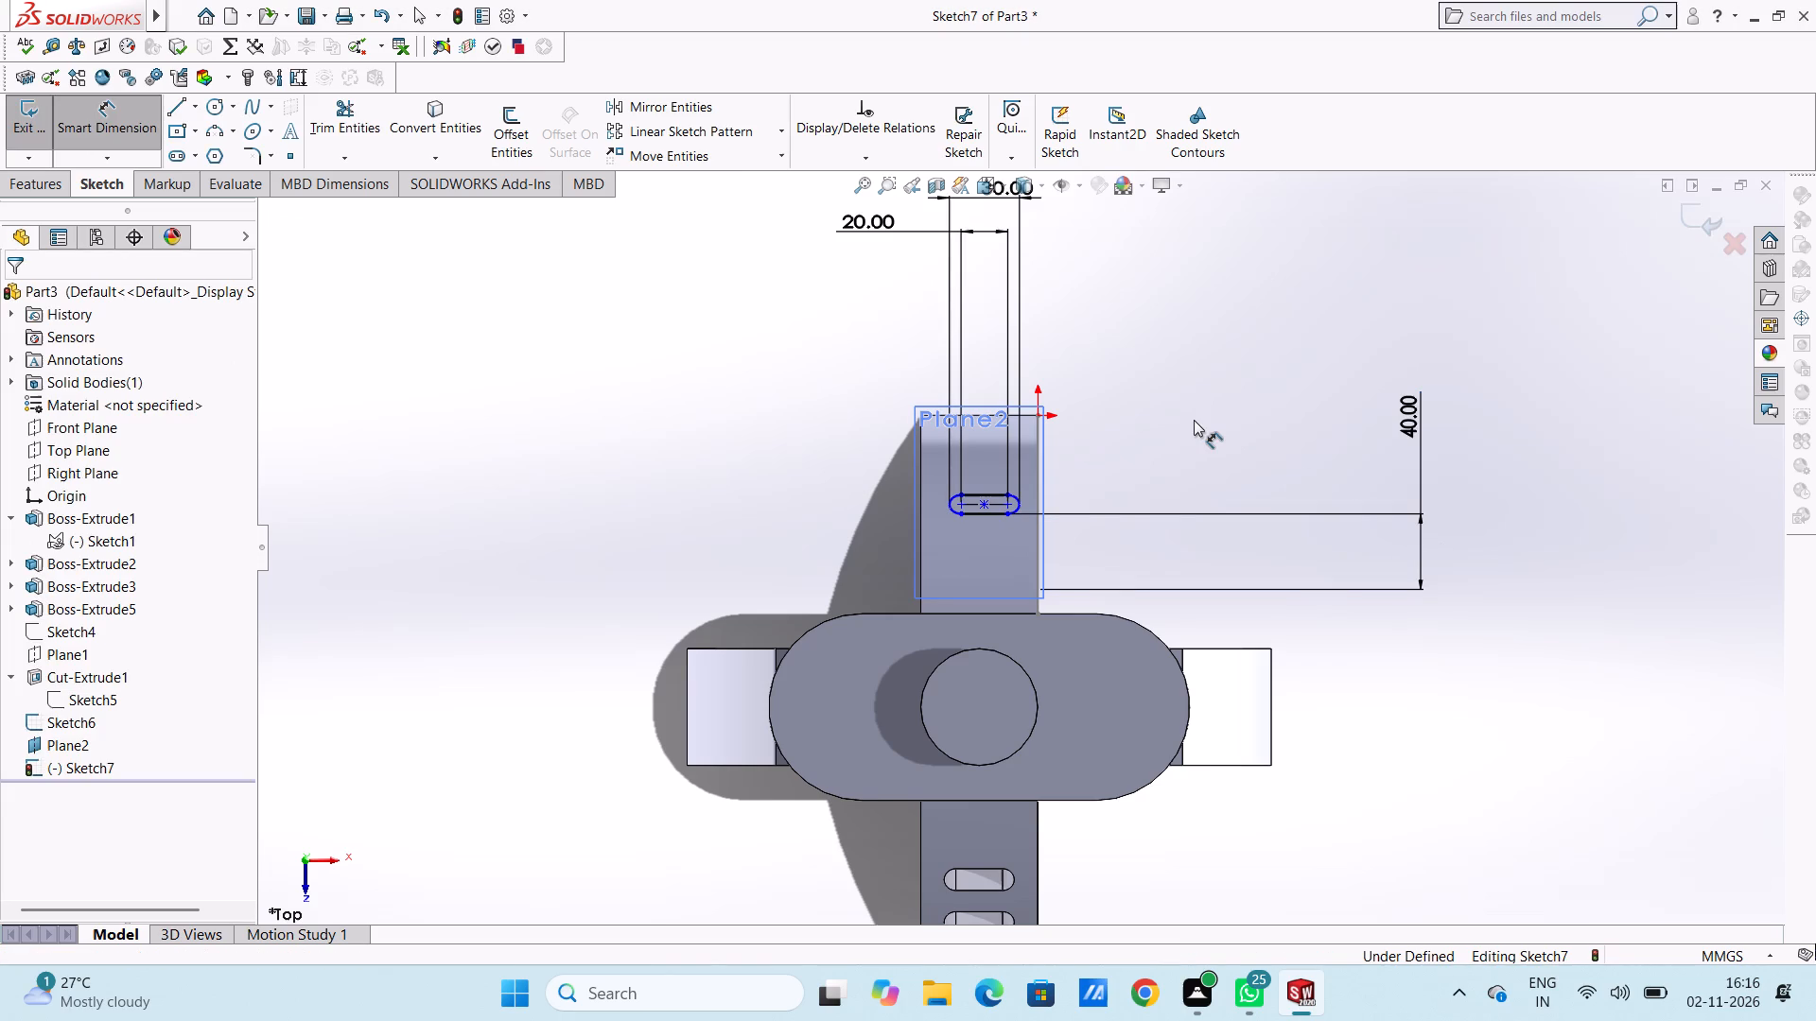
Add a Vertical relation between the slot's centre point and the midpoint of the side feature's outer end edge.
middle_click_drag(1190, 445, 1258, 597)
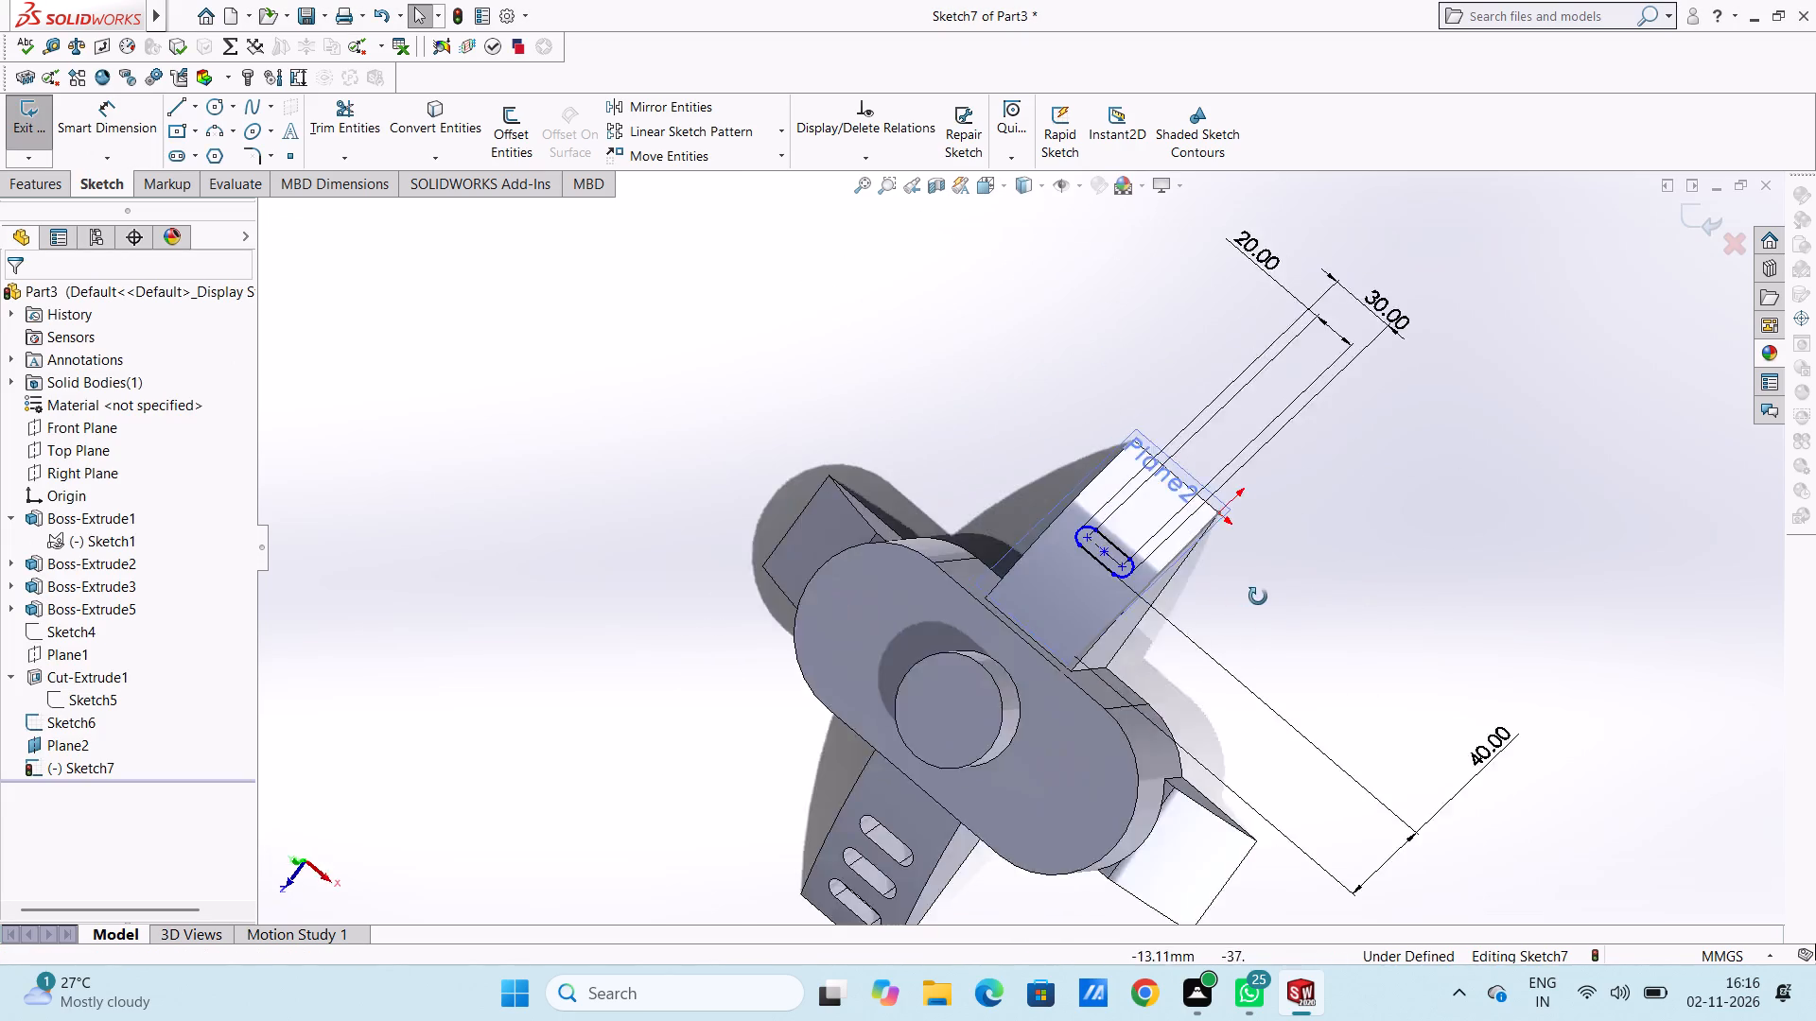
middle_click_drag(1258, 597, 1192, 404)
middle_click_drag(1300, 698, 1242, 572)
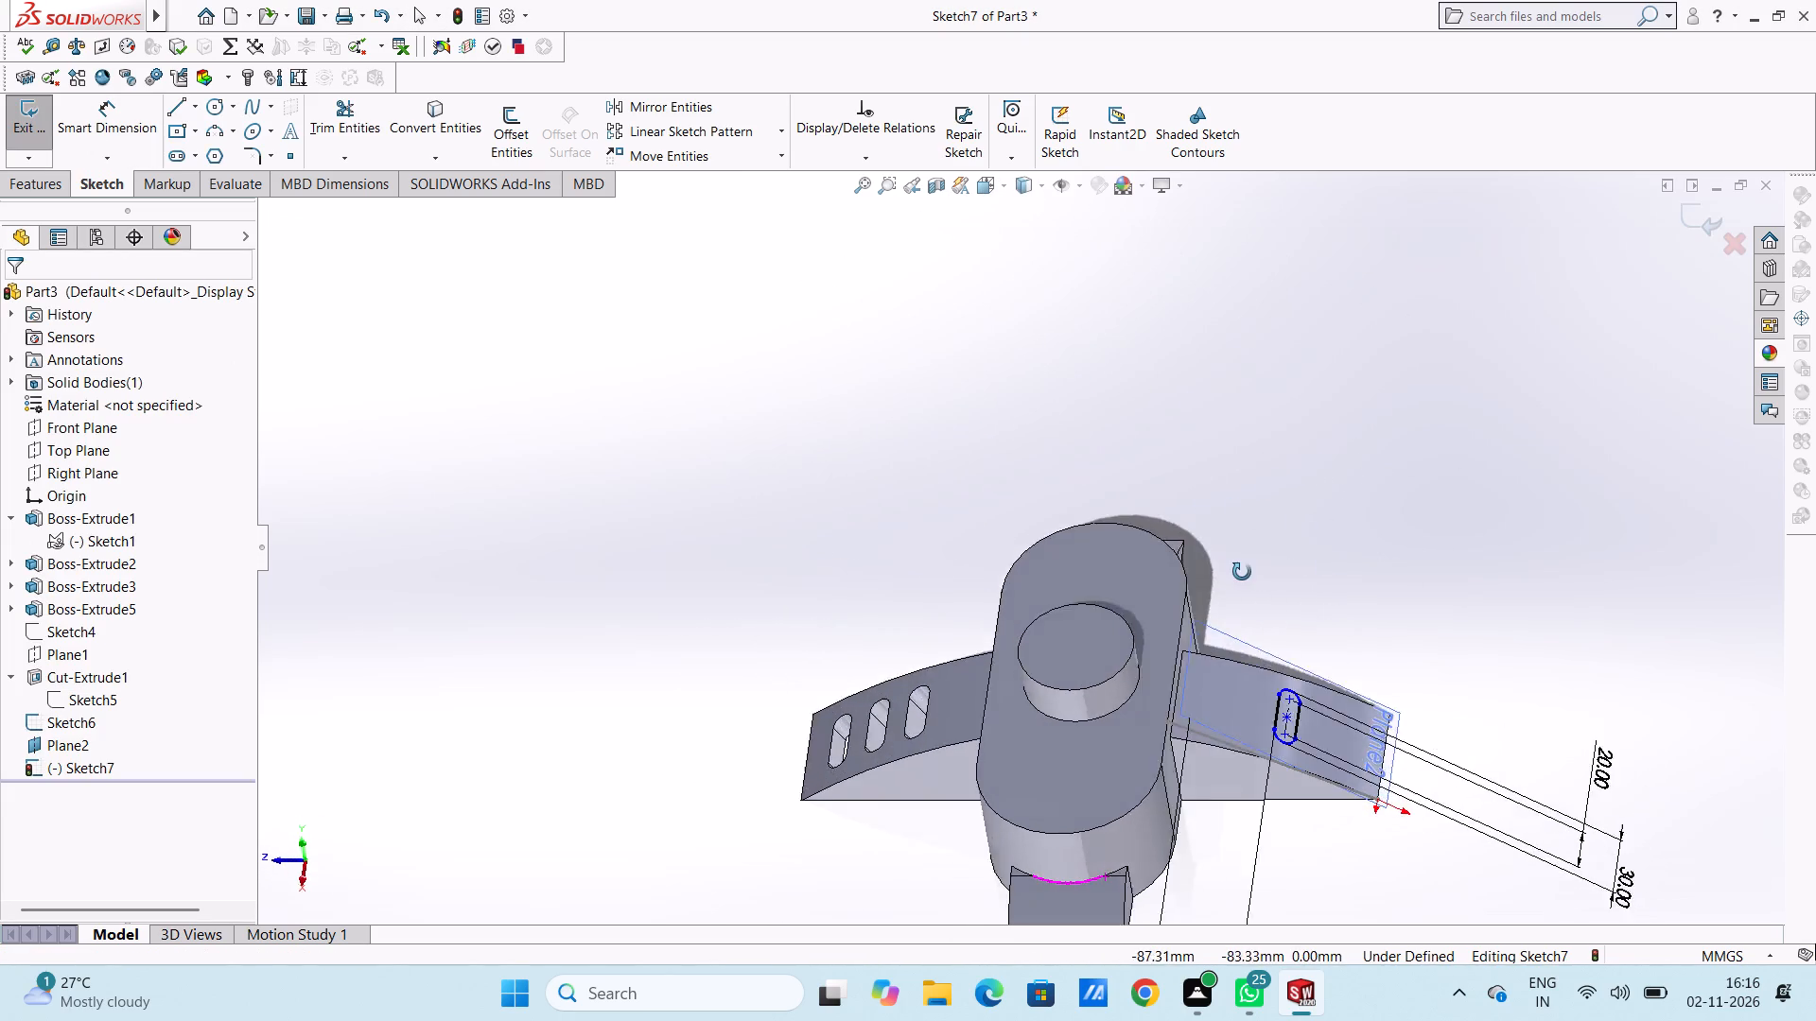
middle_click_drag(1242, 572, 1228, 545)
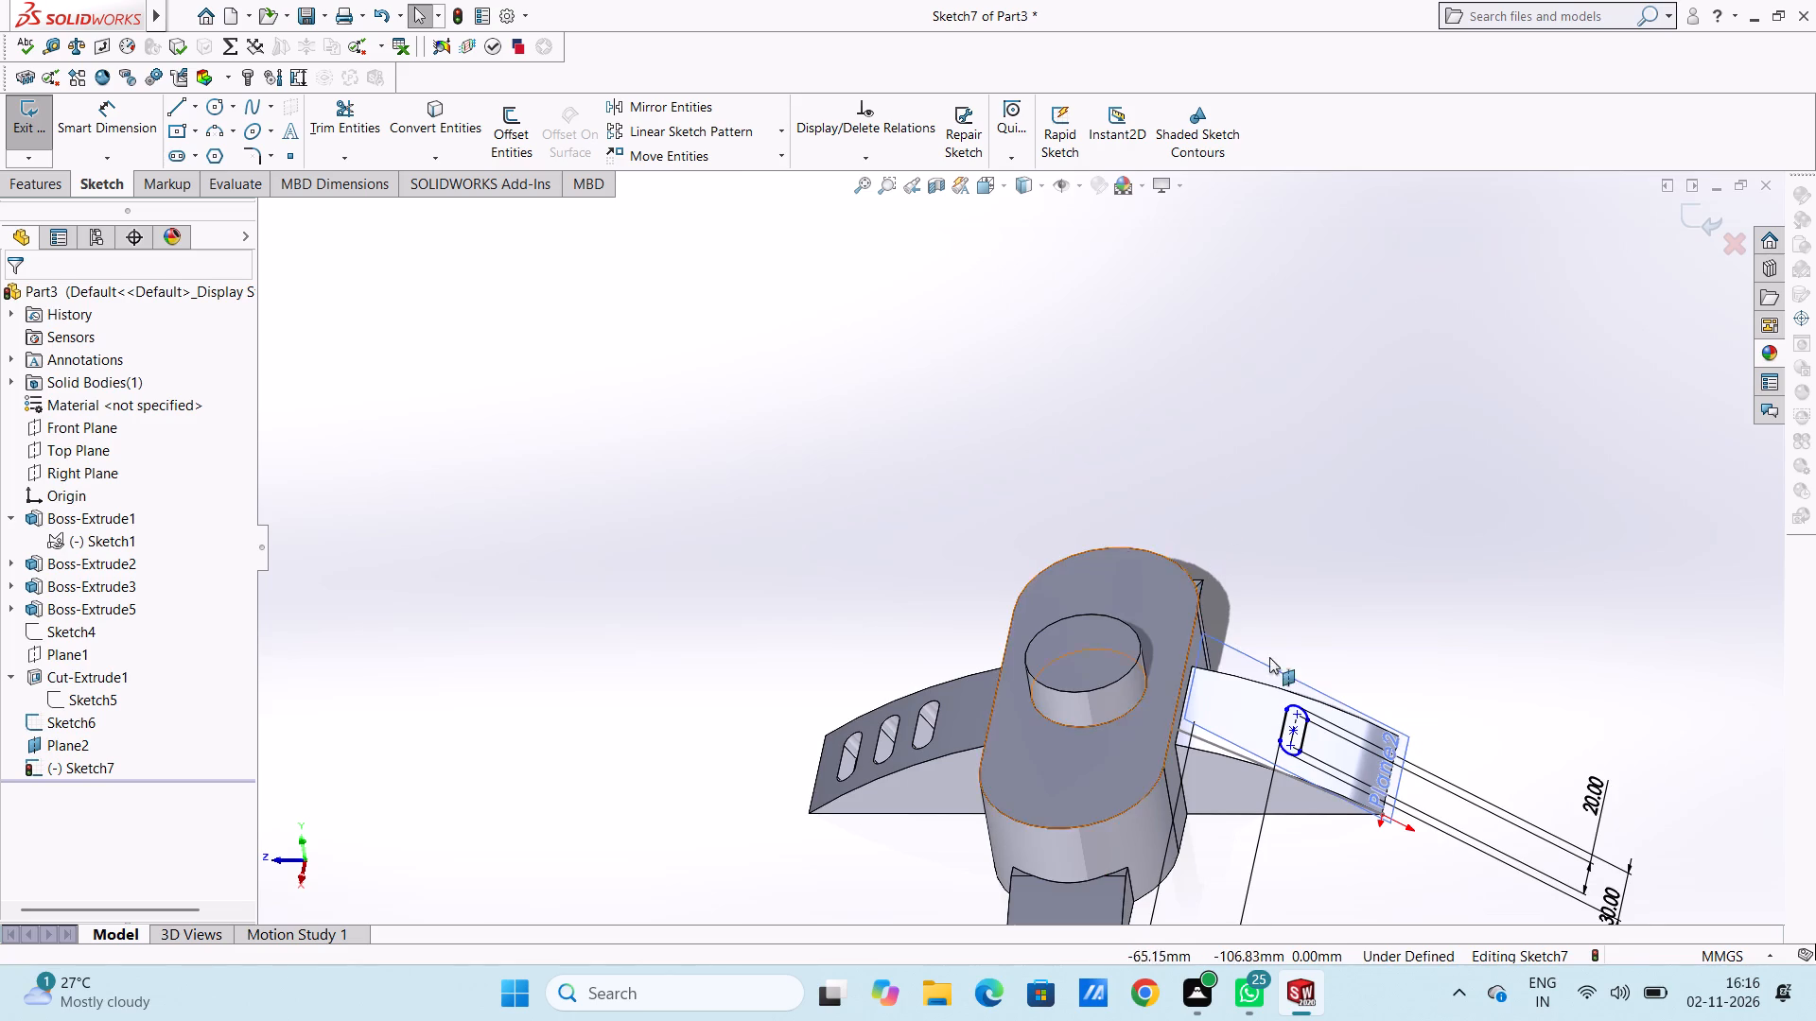
scroll(1494, 670, "up", 3)
scroll(1298, 742, "down", 4)
scroll(982, 463, "down", 1)
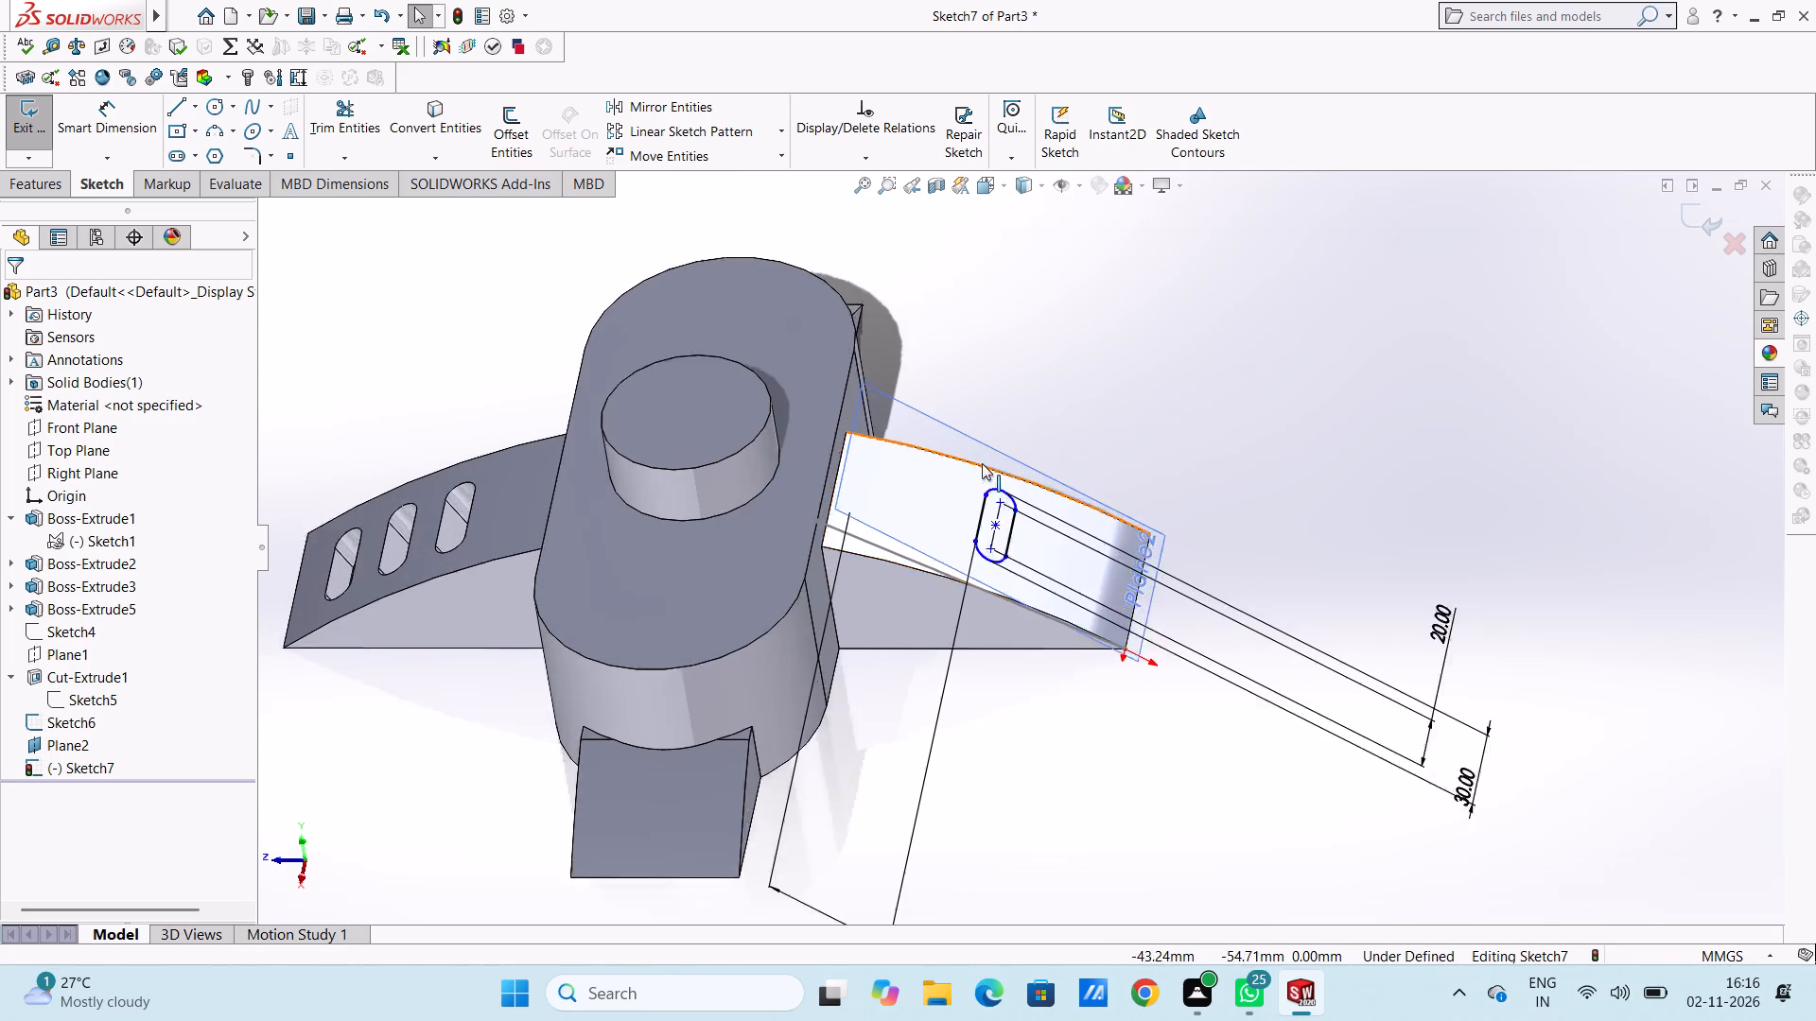
scroll(982, 463, "down", 2)
middle_click_drag(1012, 486, 970, 460)
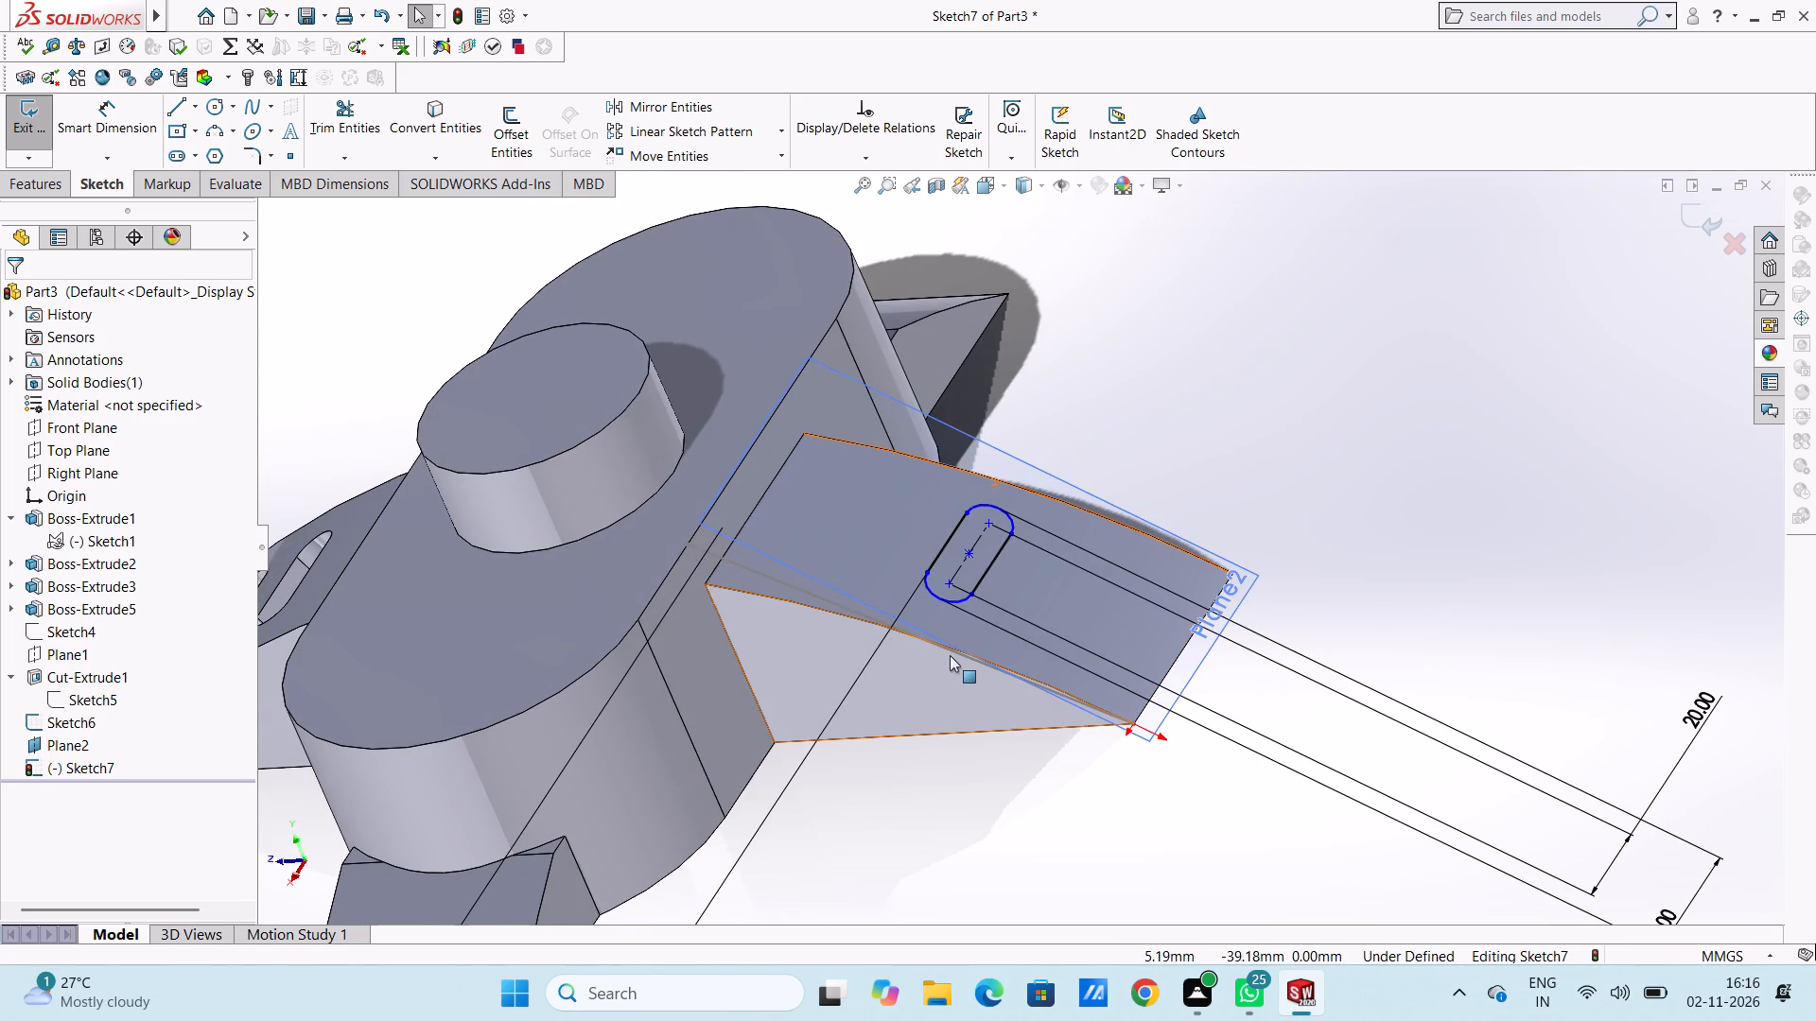
left_click(1185, 648)
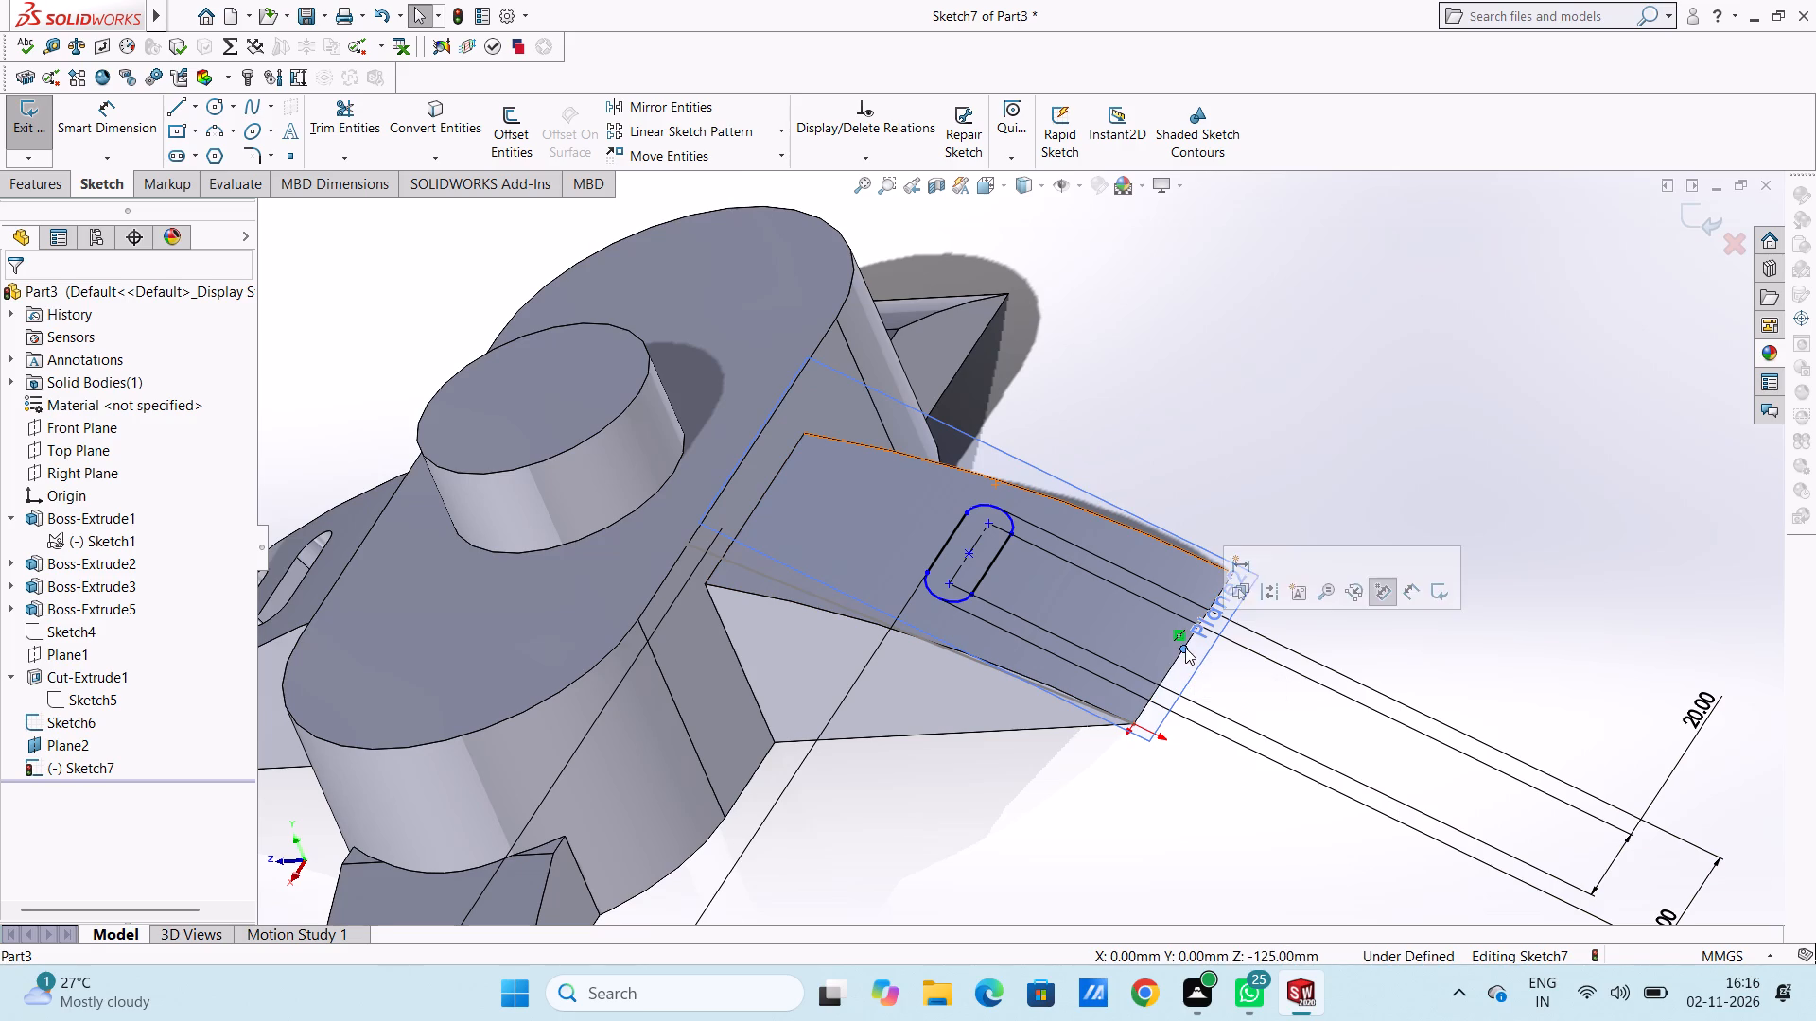
left_click(970, 554, "ctrl")
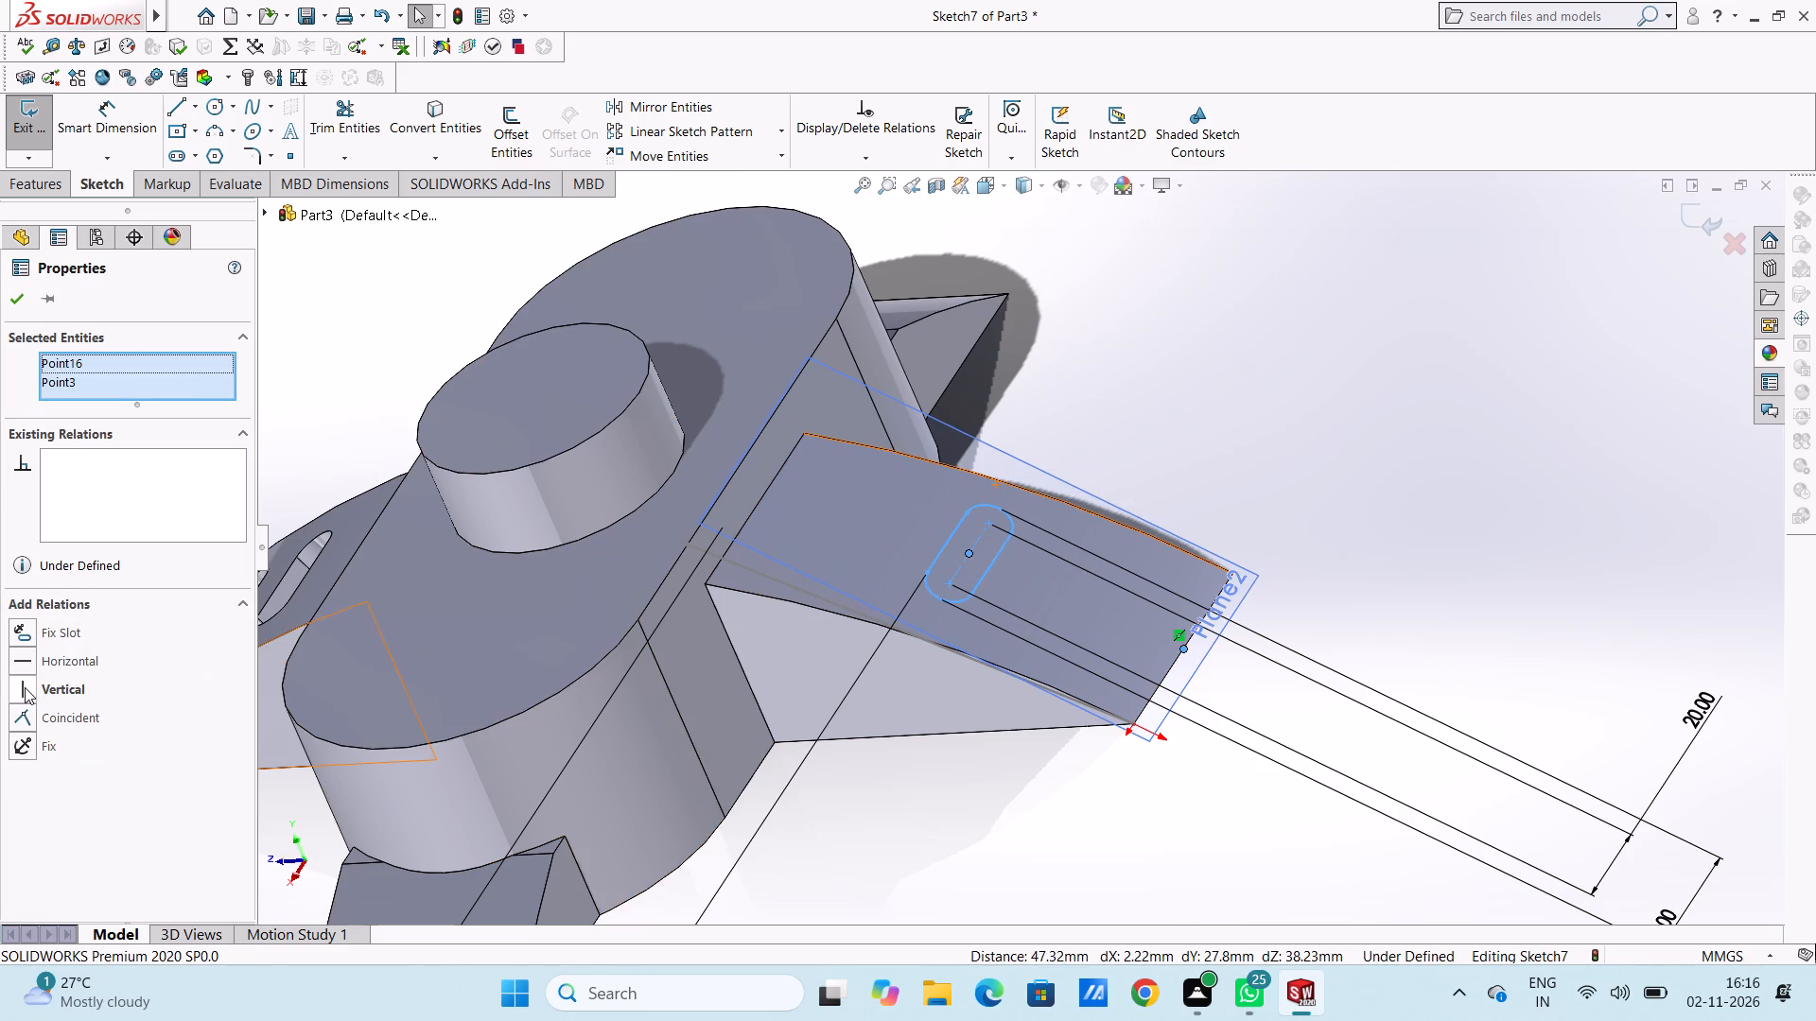
left_click(25, 687)
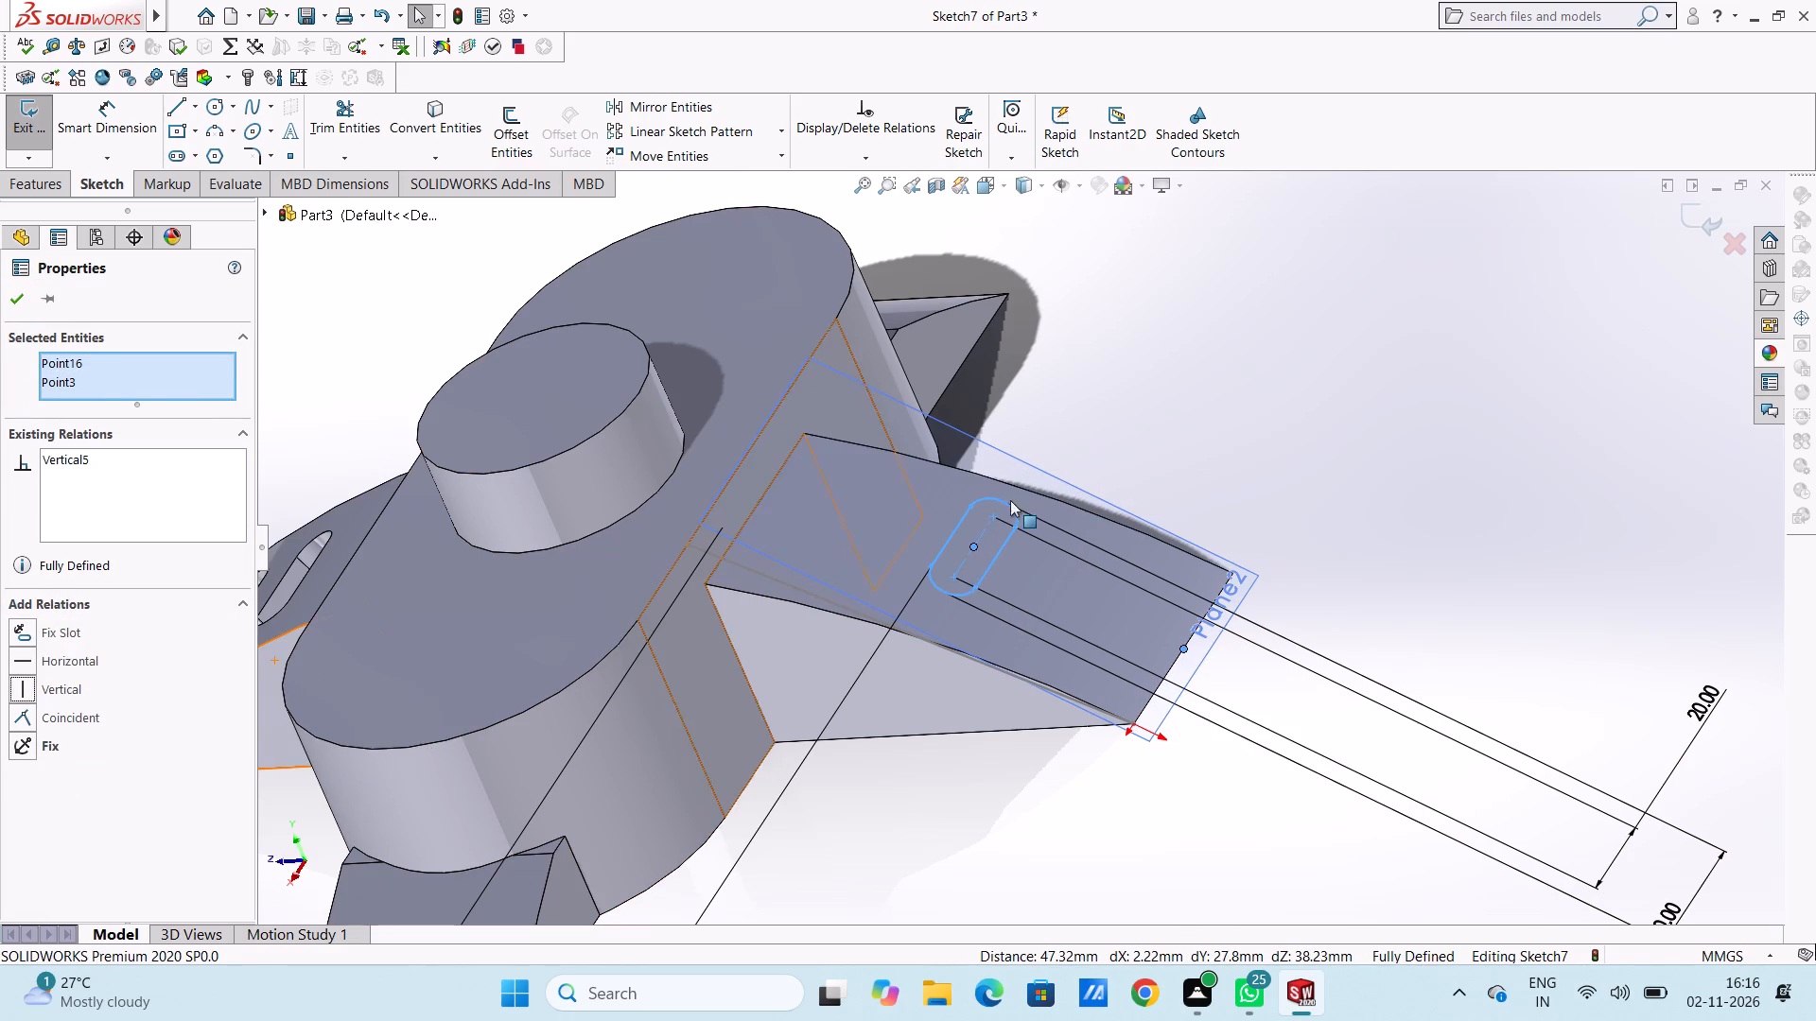
left_click(1243, 405)
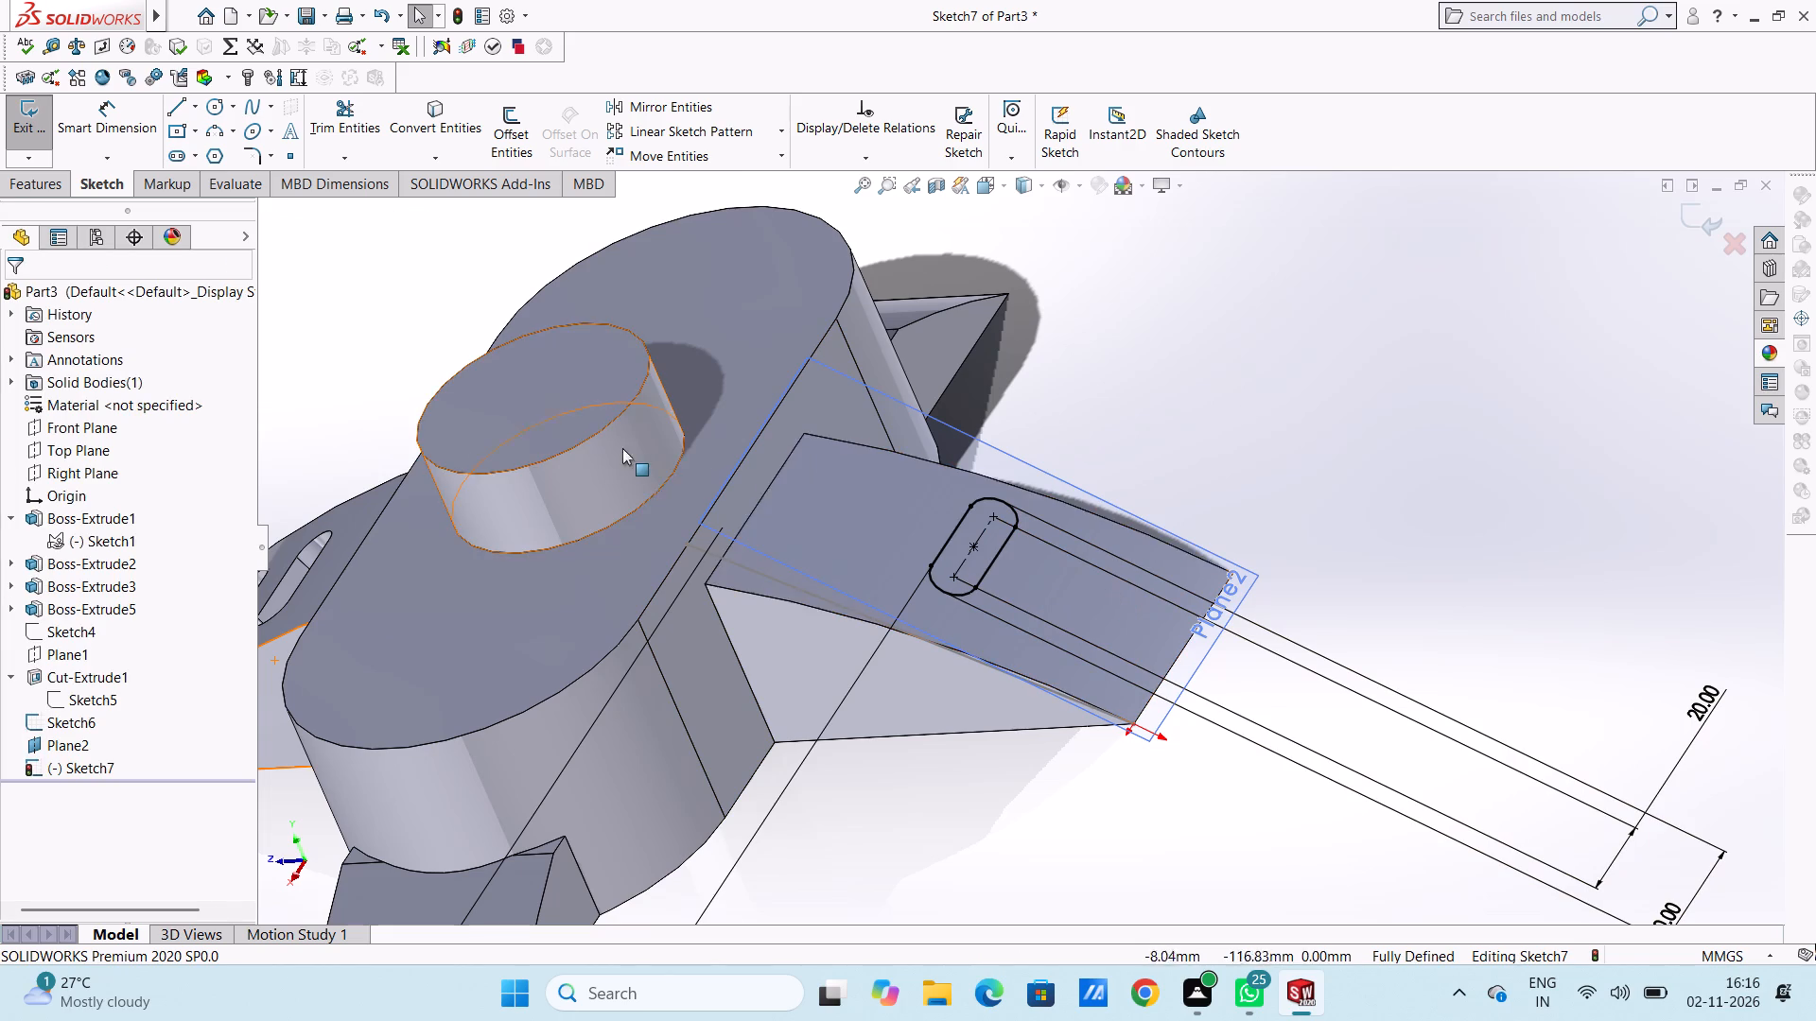
Create a linear sketch pattern of the slot with one instance along X and three along Y, spaced 20 mm.
left_click(954, 528)
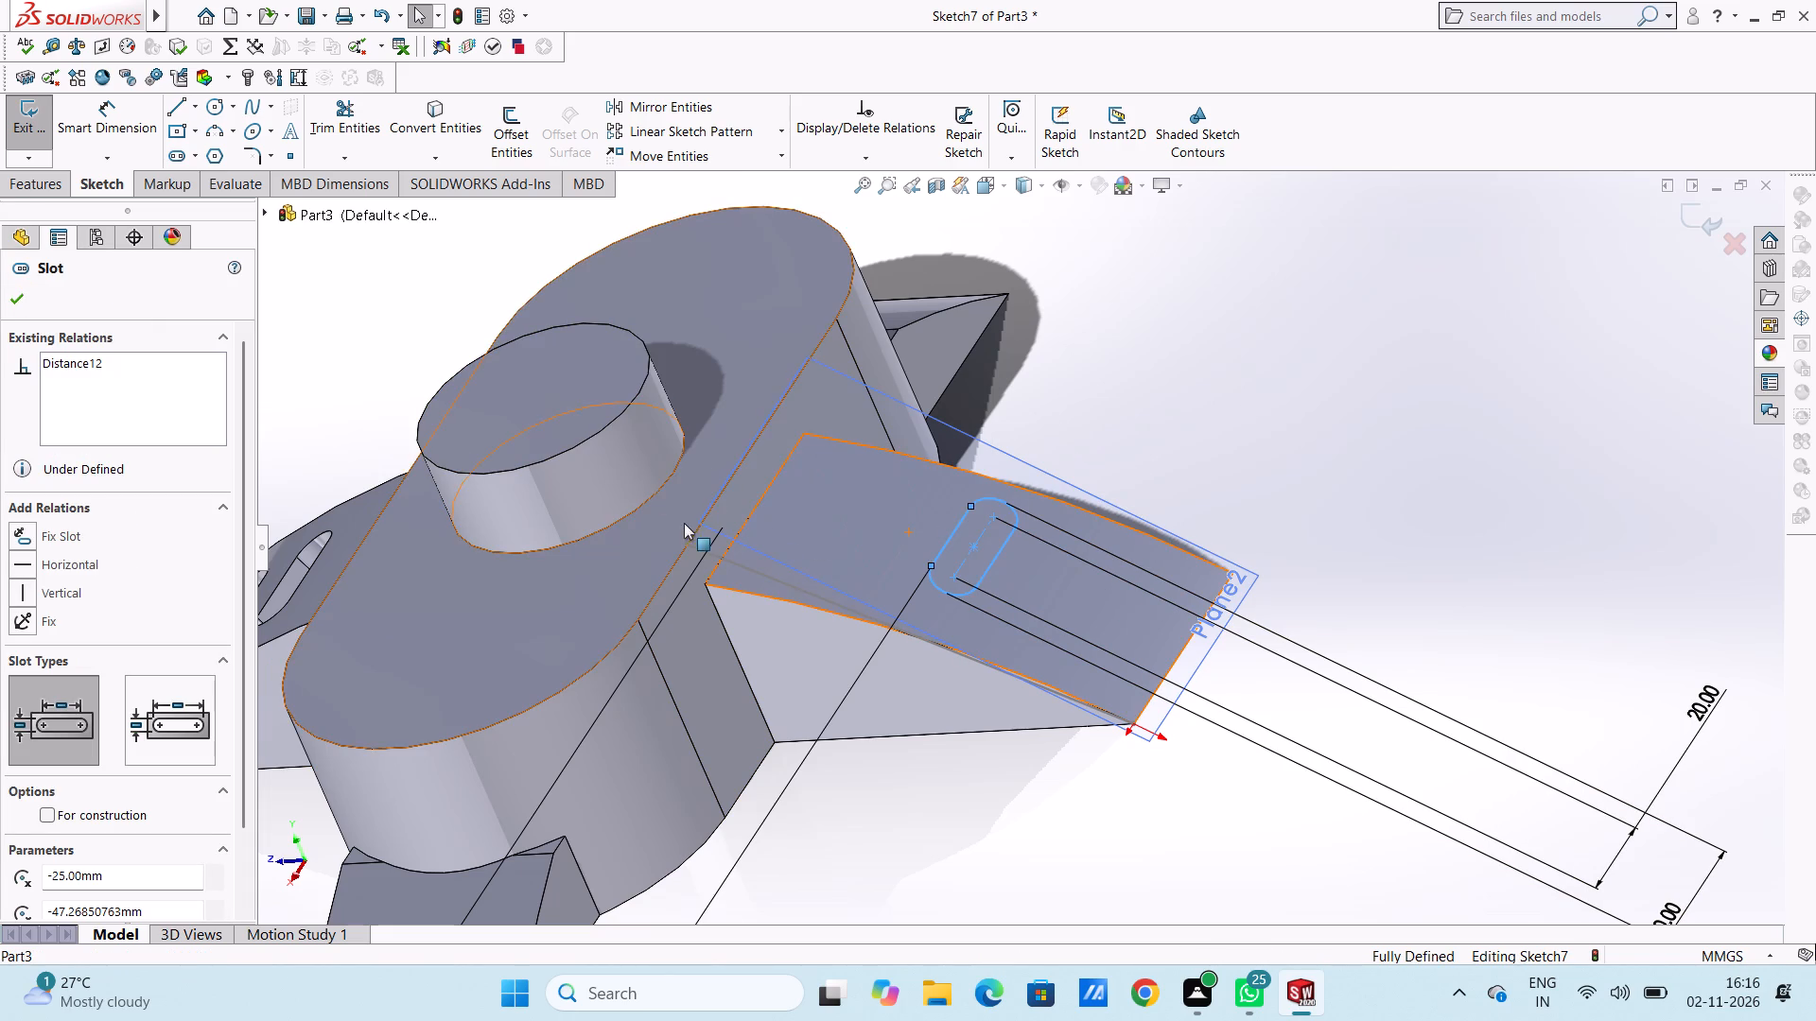
left_click(741, 130)
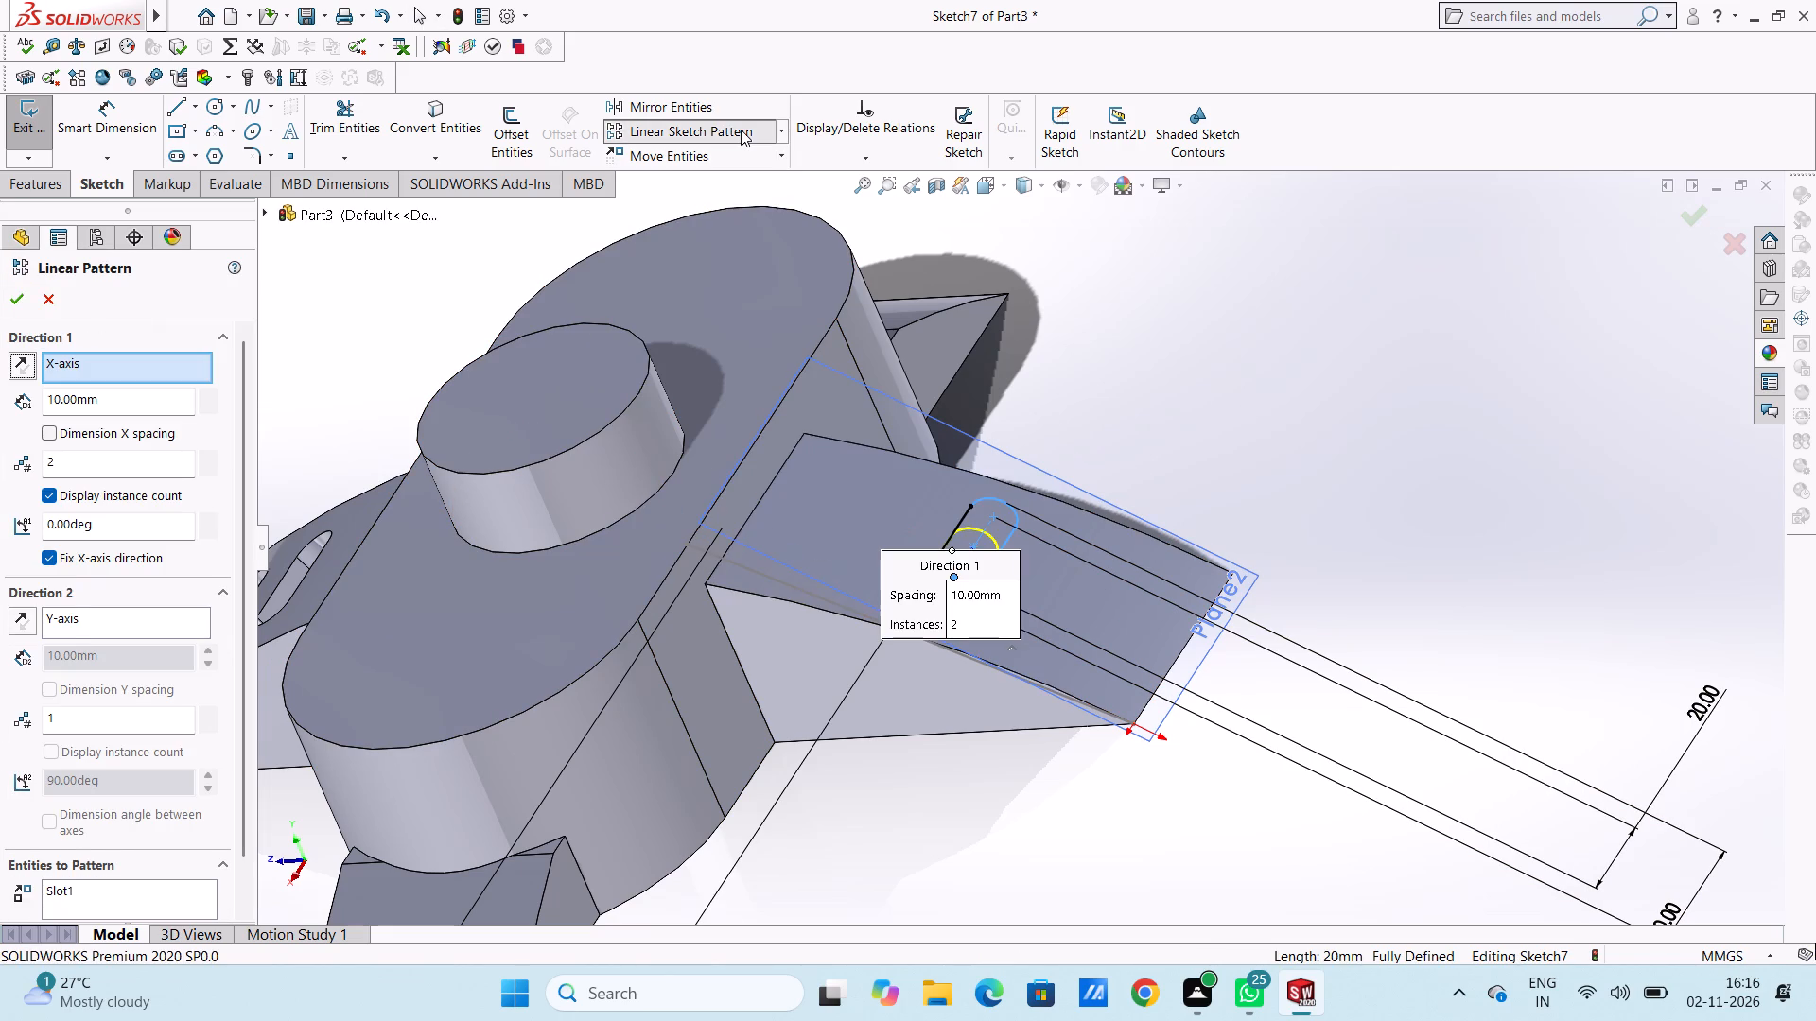
scroll(412, 398, "up", 4)
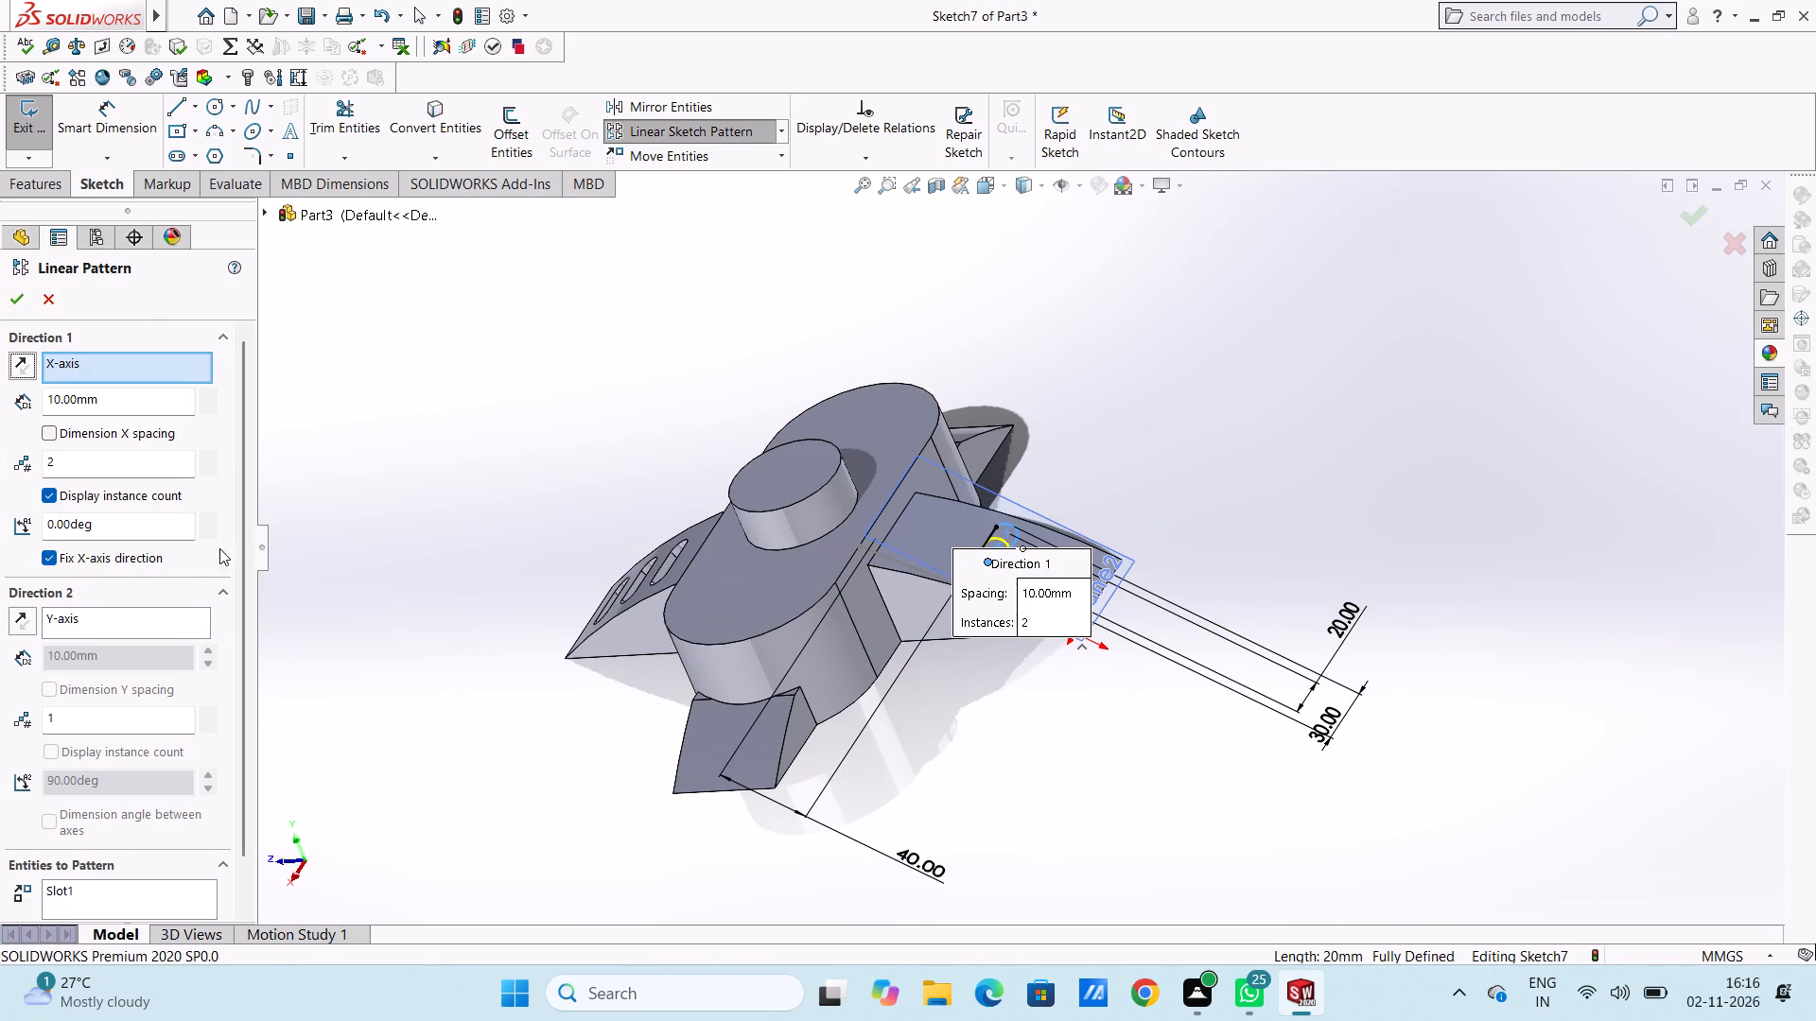
double_click(114, 474)
key("1")
key("Return")
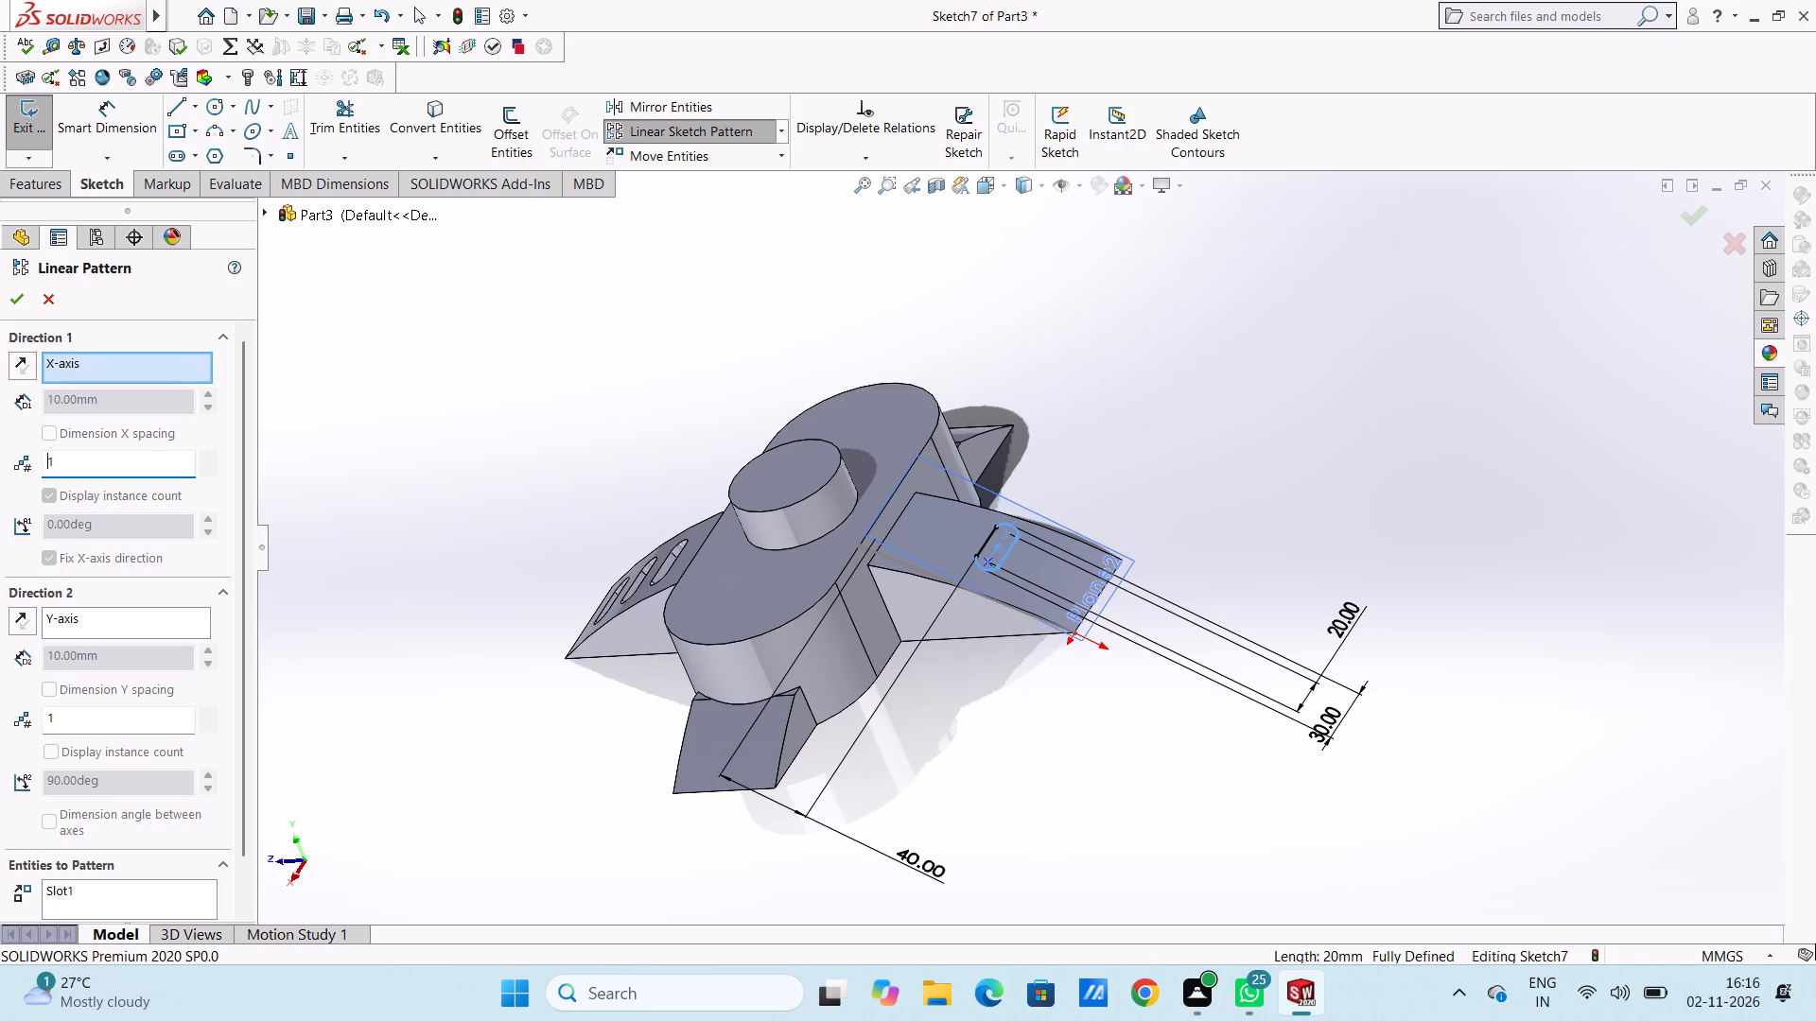
double_click(91, 713)
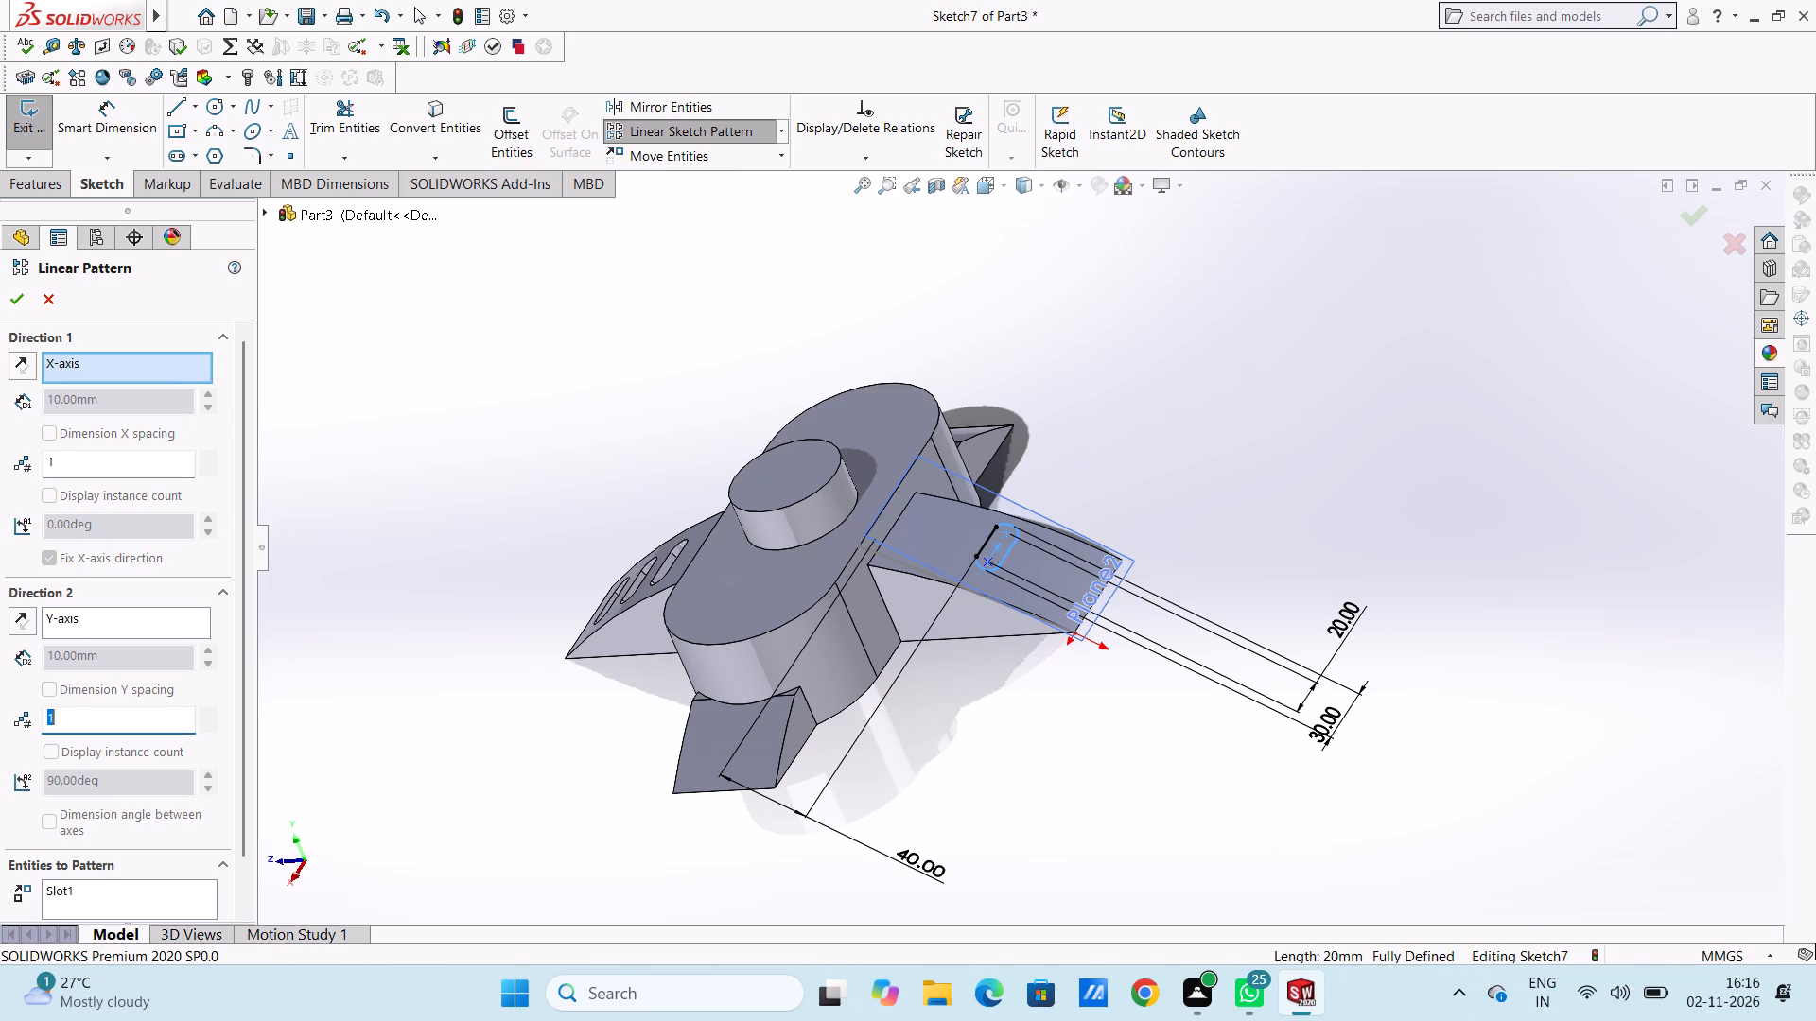
key("3")
key("Return")
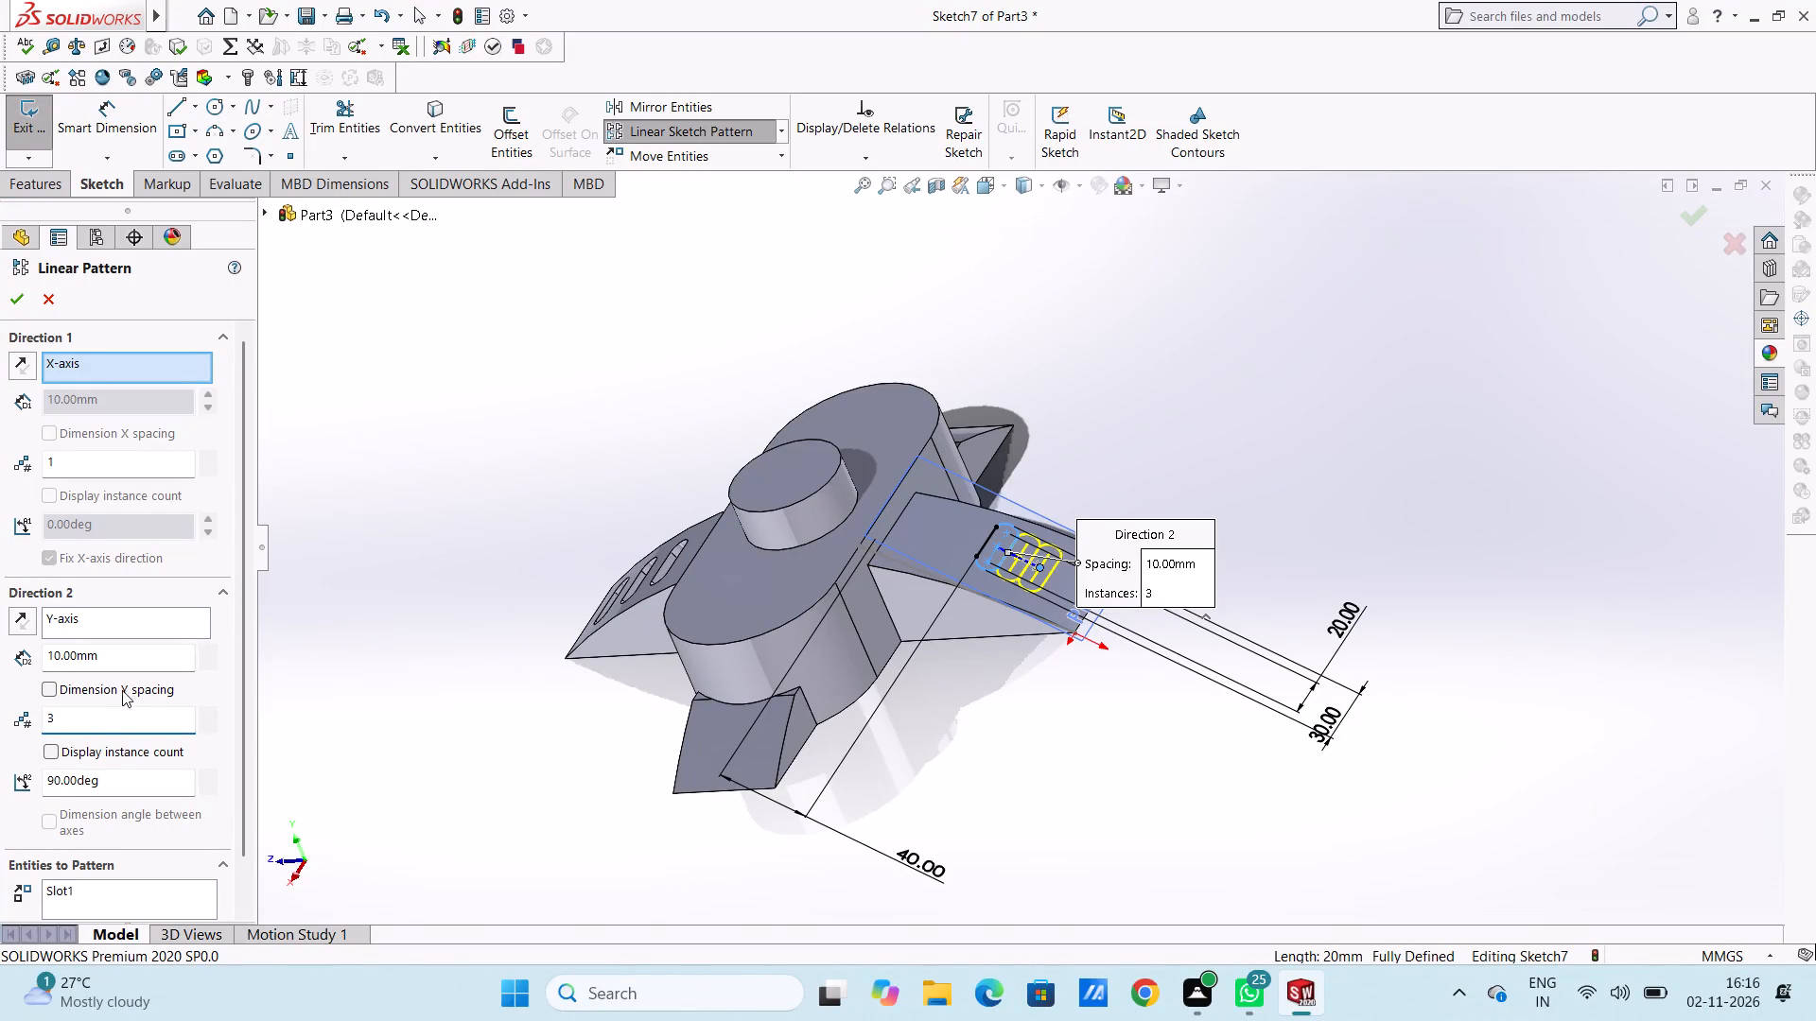
double_click(126, 661)
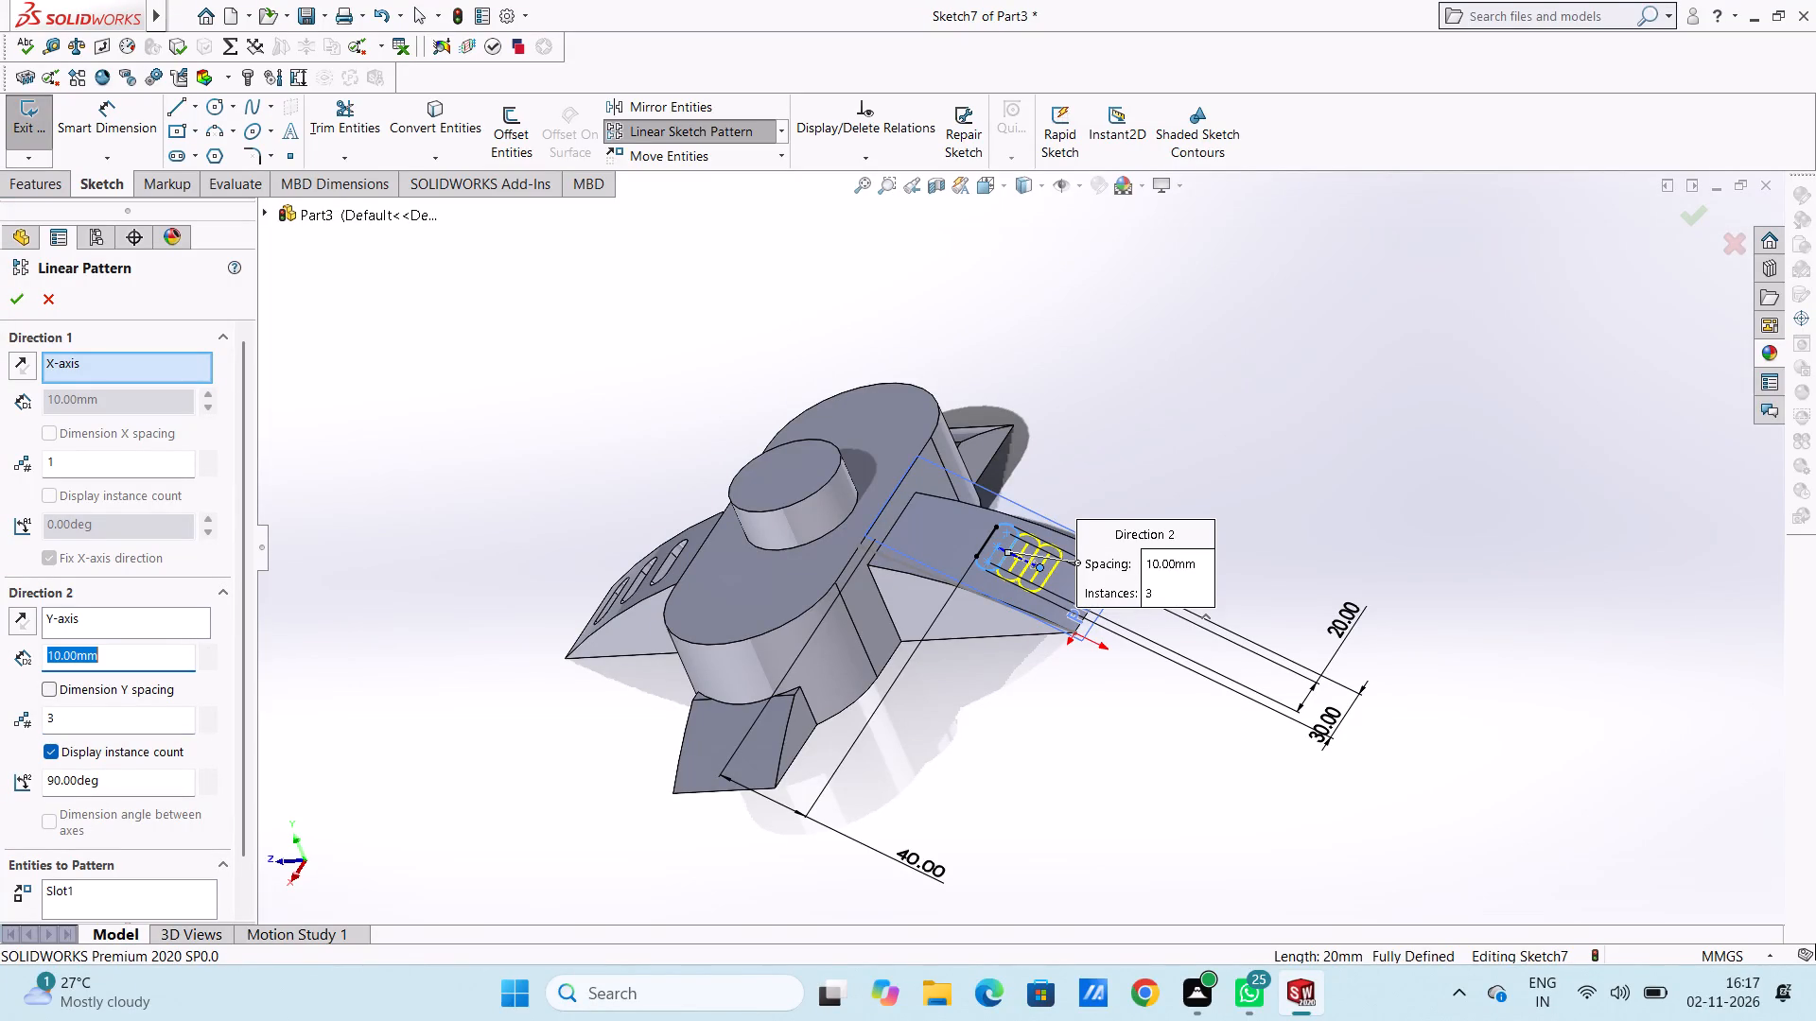
type("20")
key("Return")
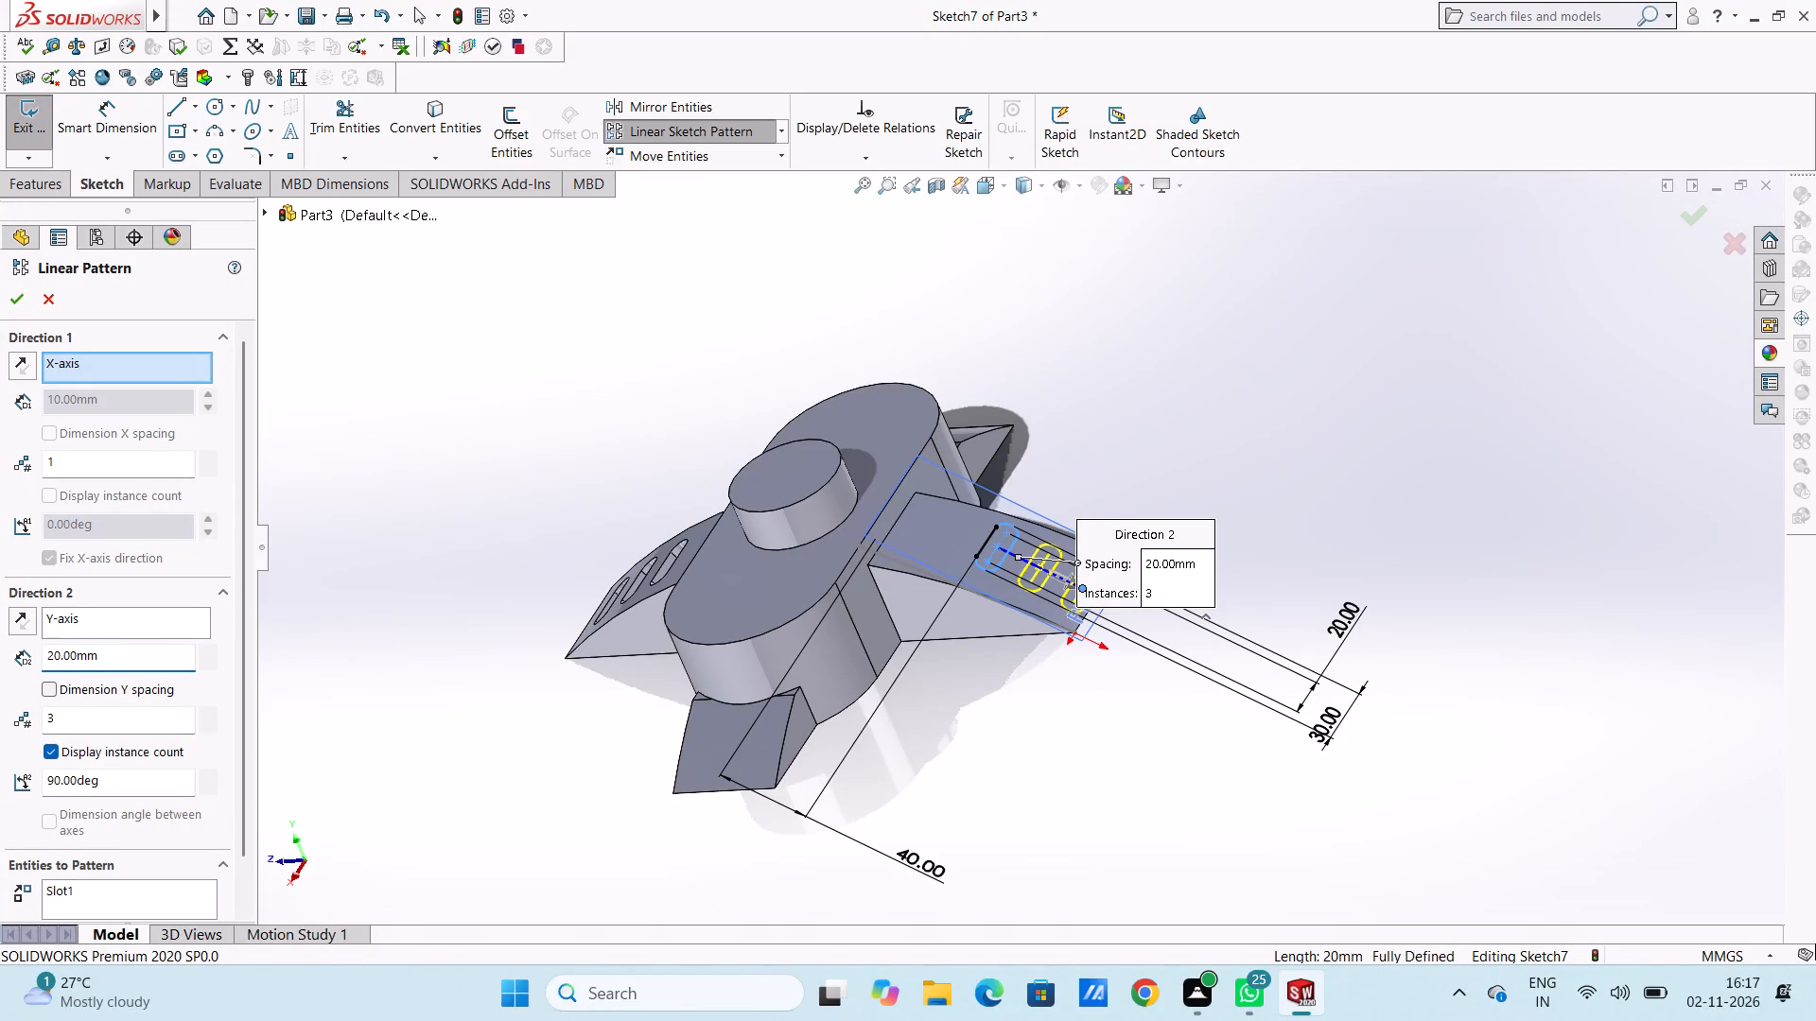
middle_click_drag(586, 471, 573, 526)
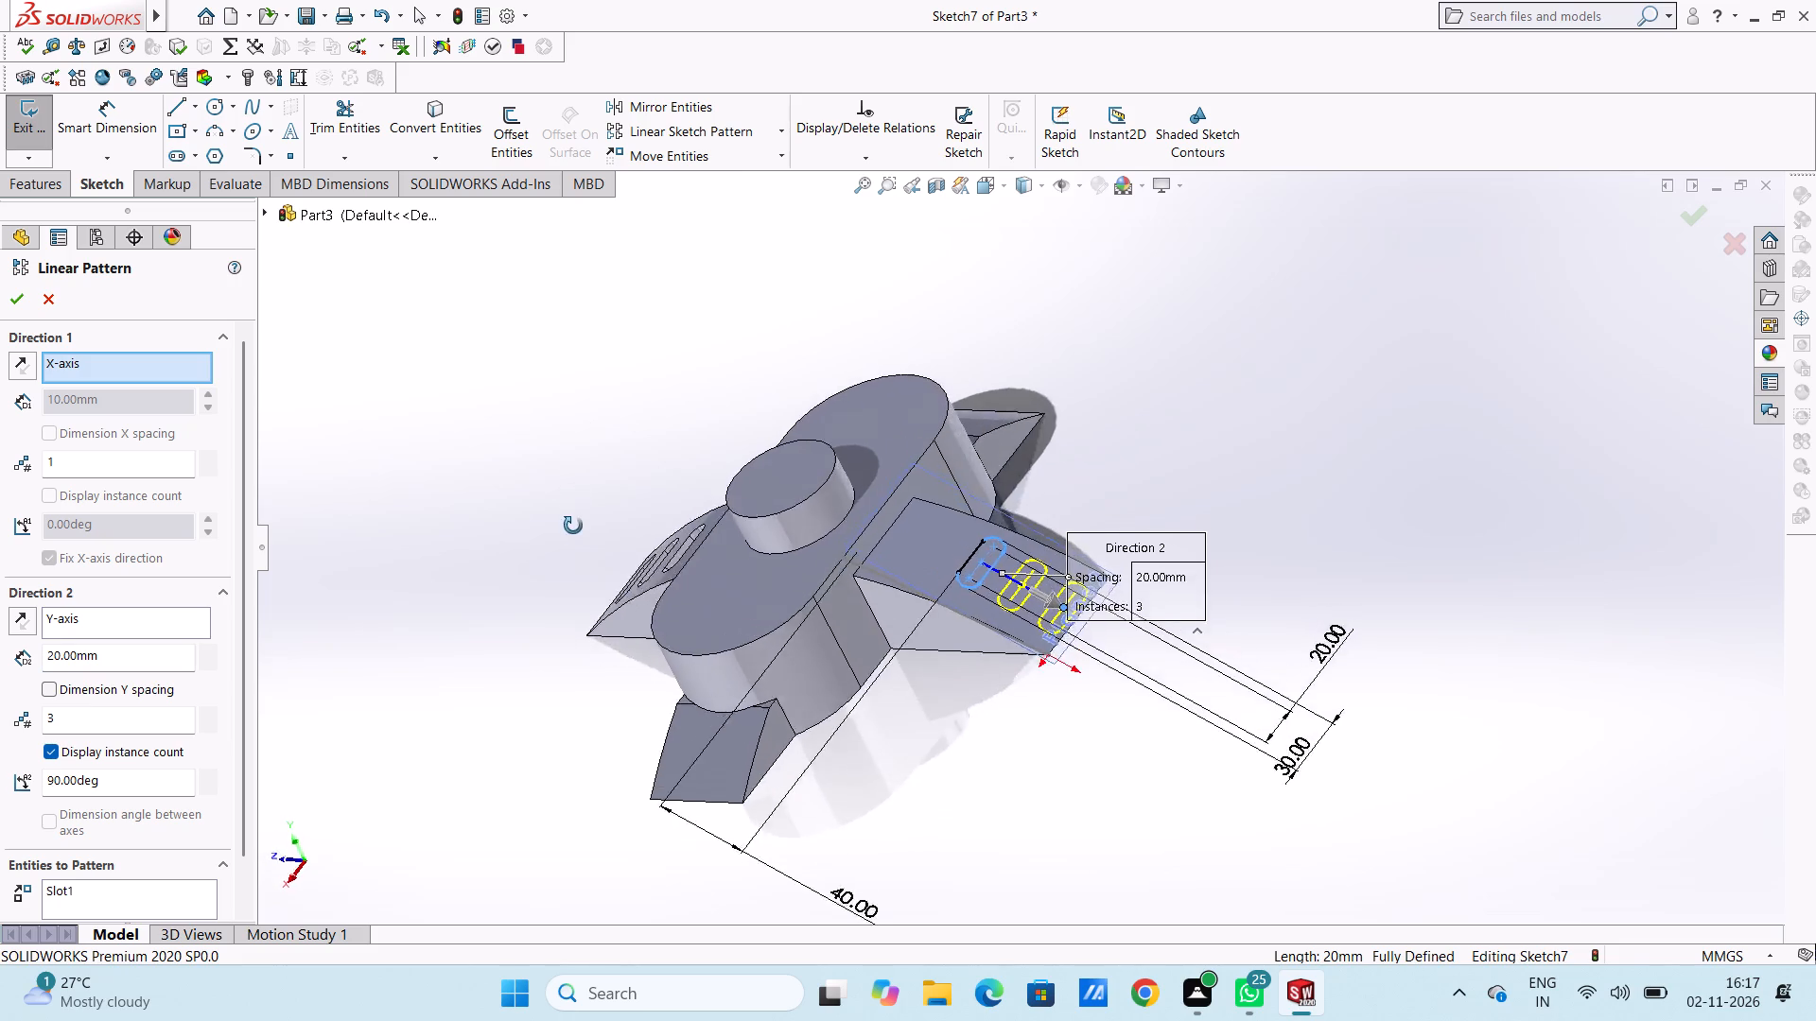
middle_click_drag(573, 526, 546, 698)
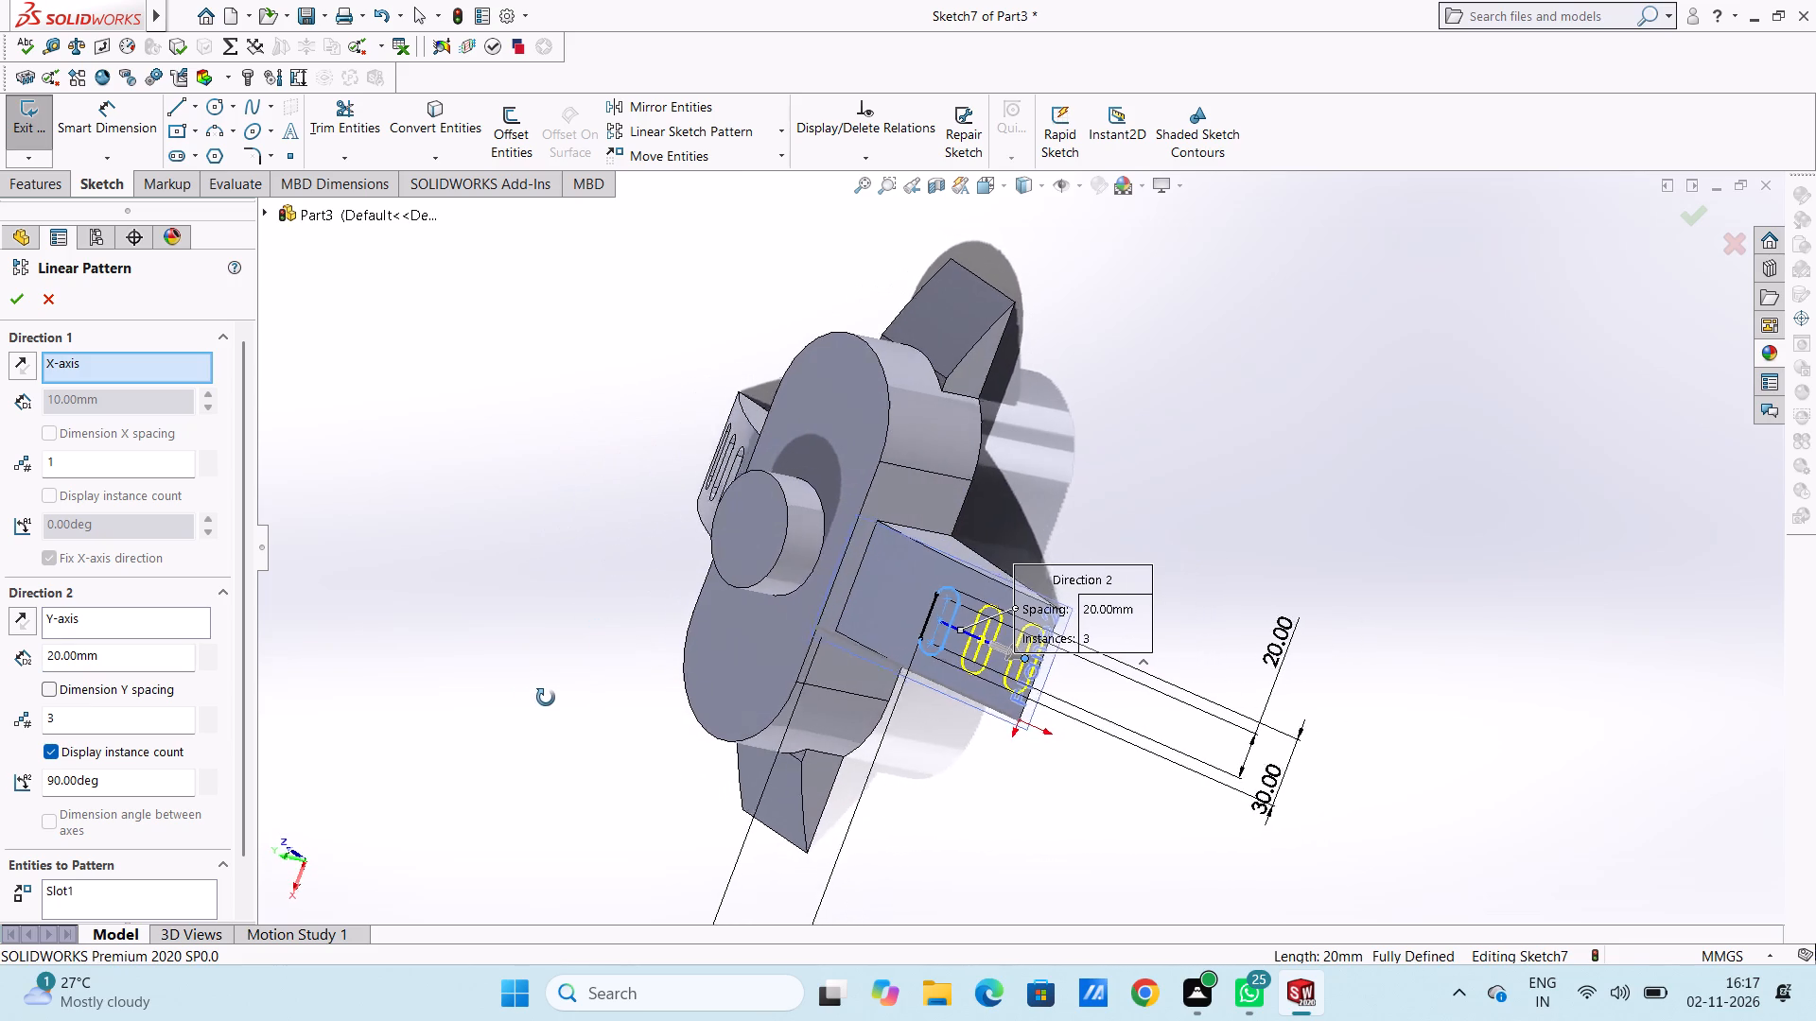
middle_click_drag(546, 698, 683, 509)
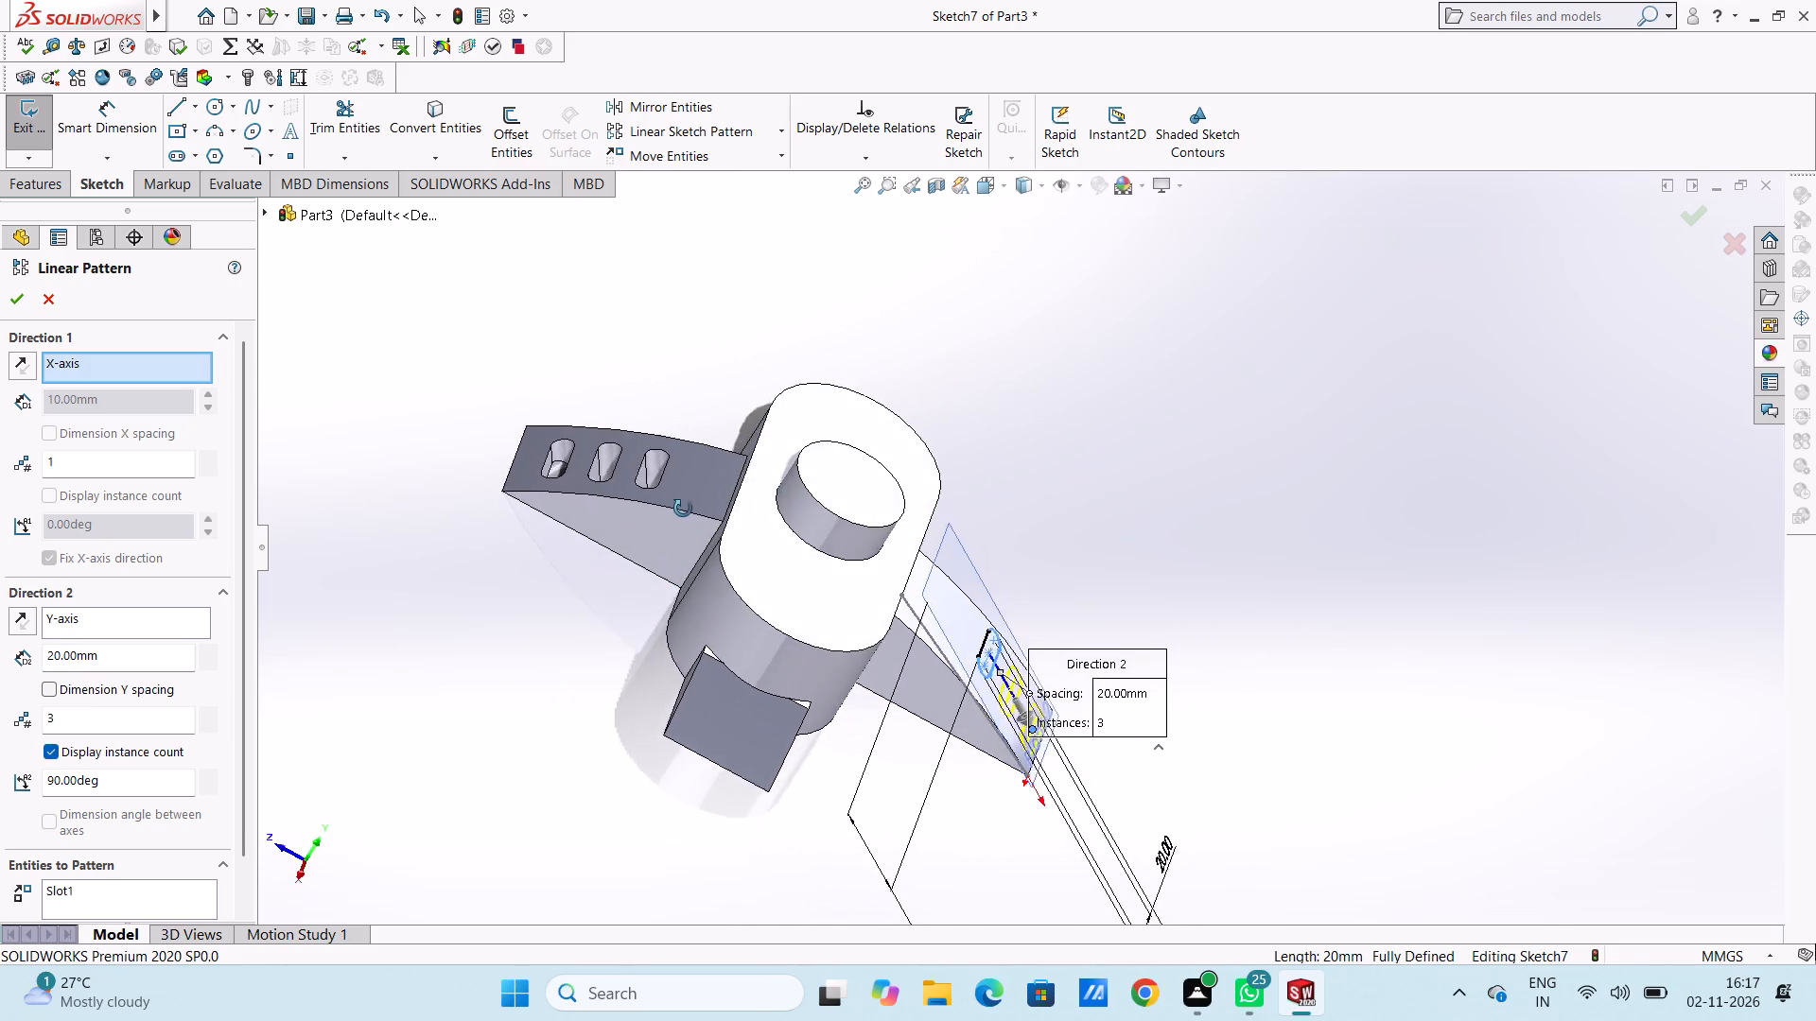
middle_click_drag(683, 509, 611, 455)
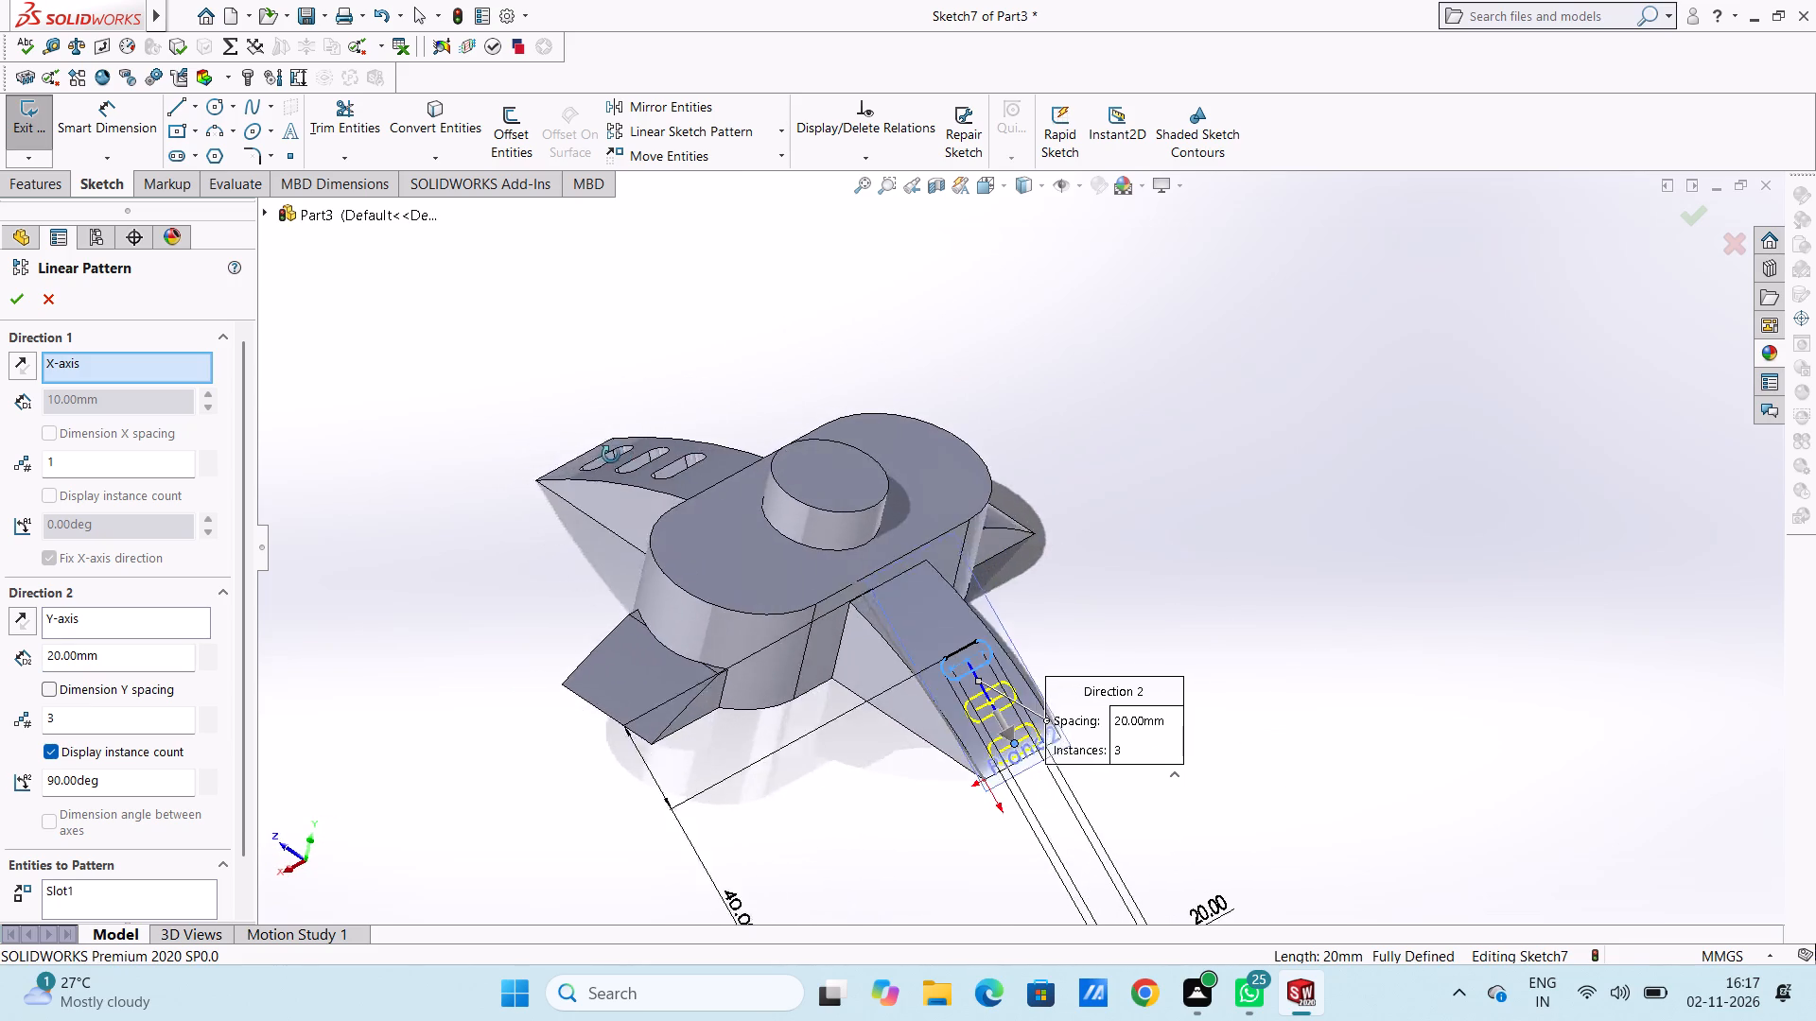
middle_click_drag(611, 455, 614, 553)
scroll(547, 562, "up", 3)
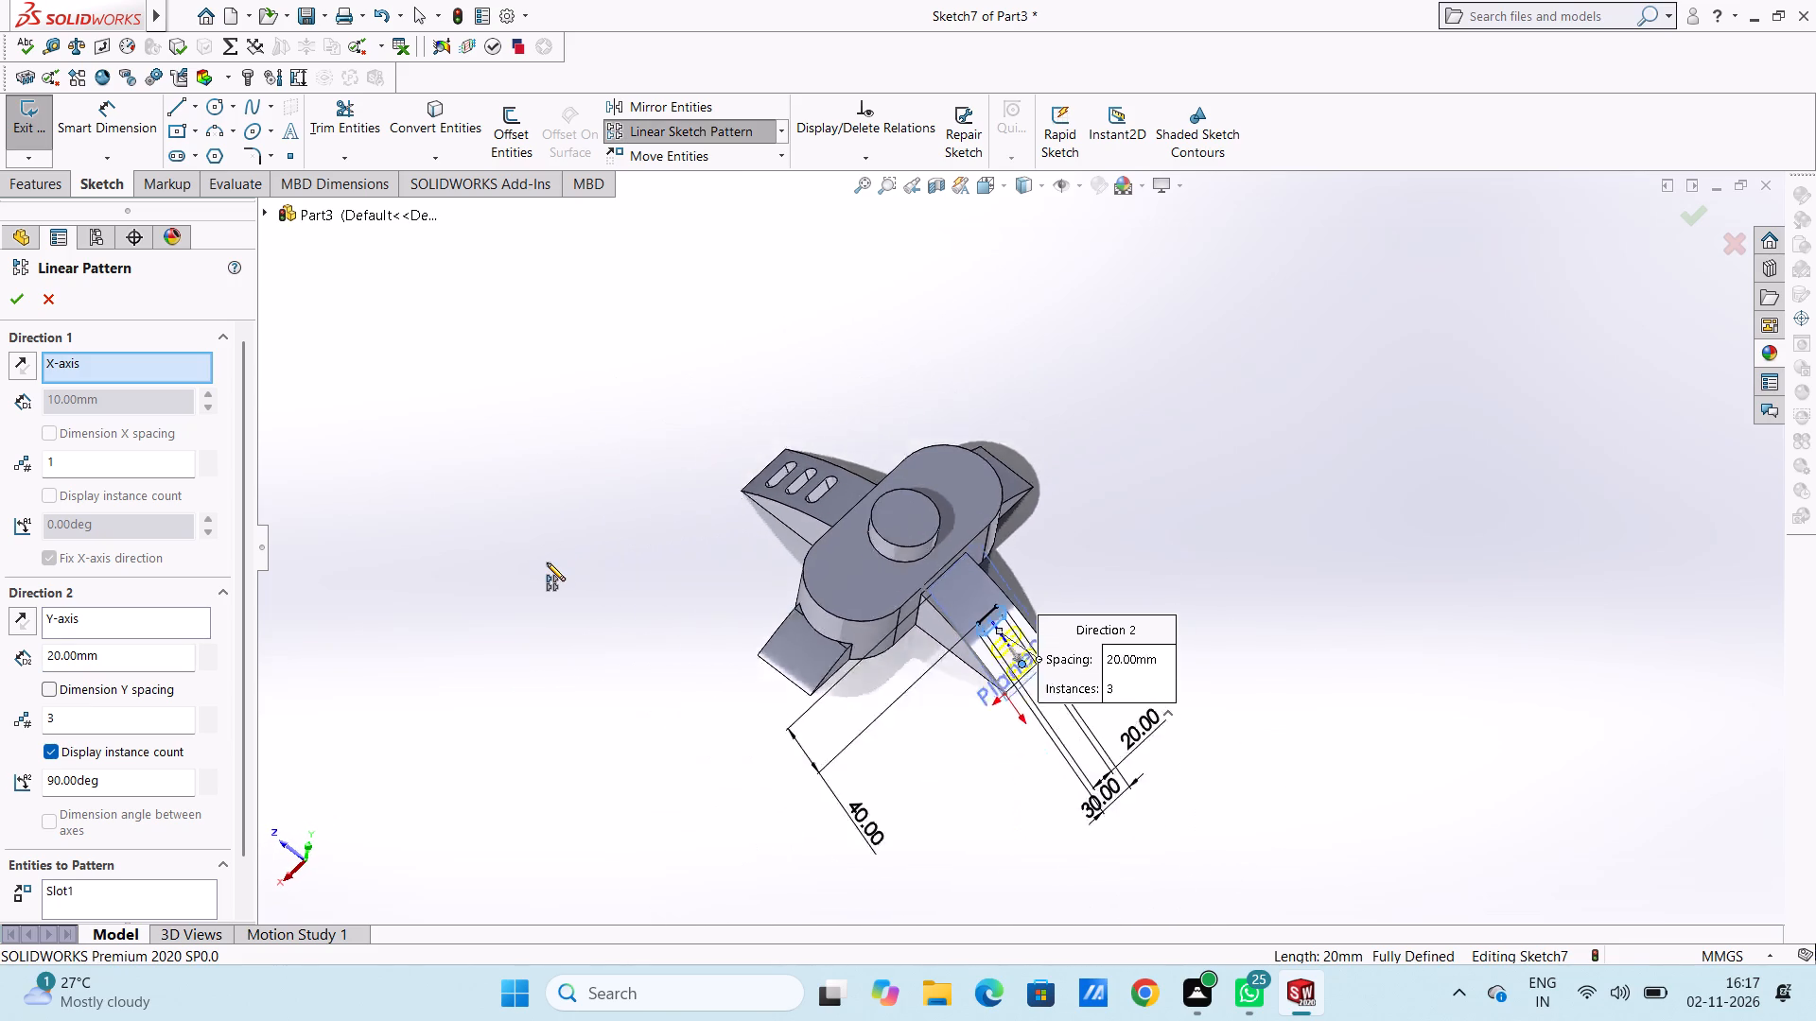
middle_click_drag(526, 593, 493, 490)
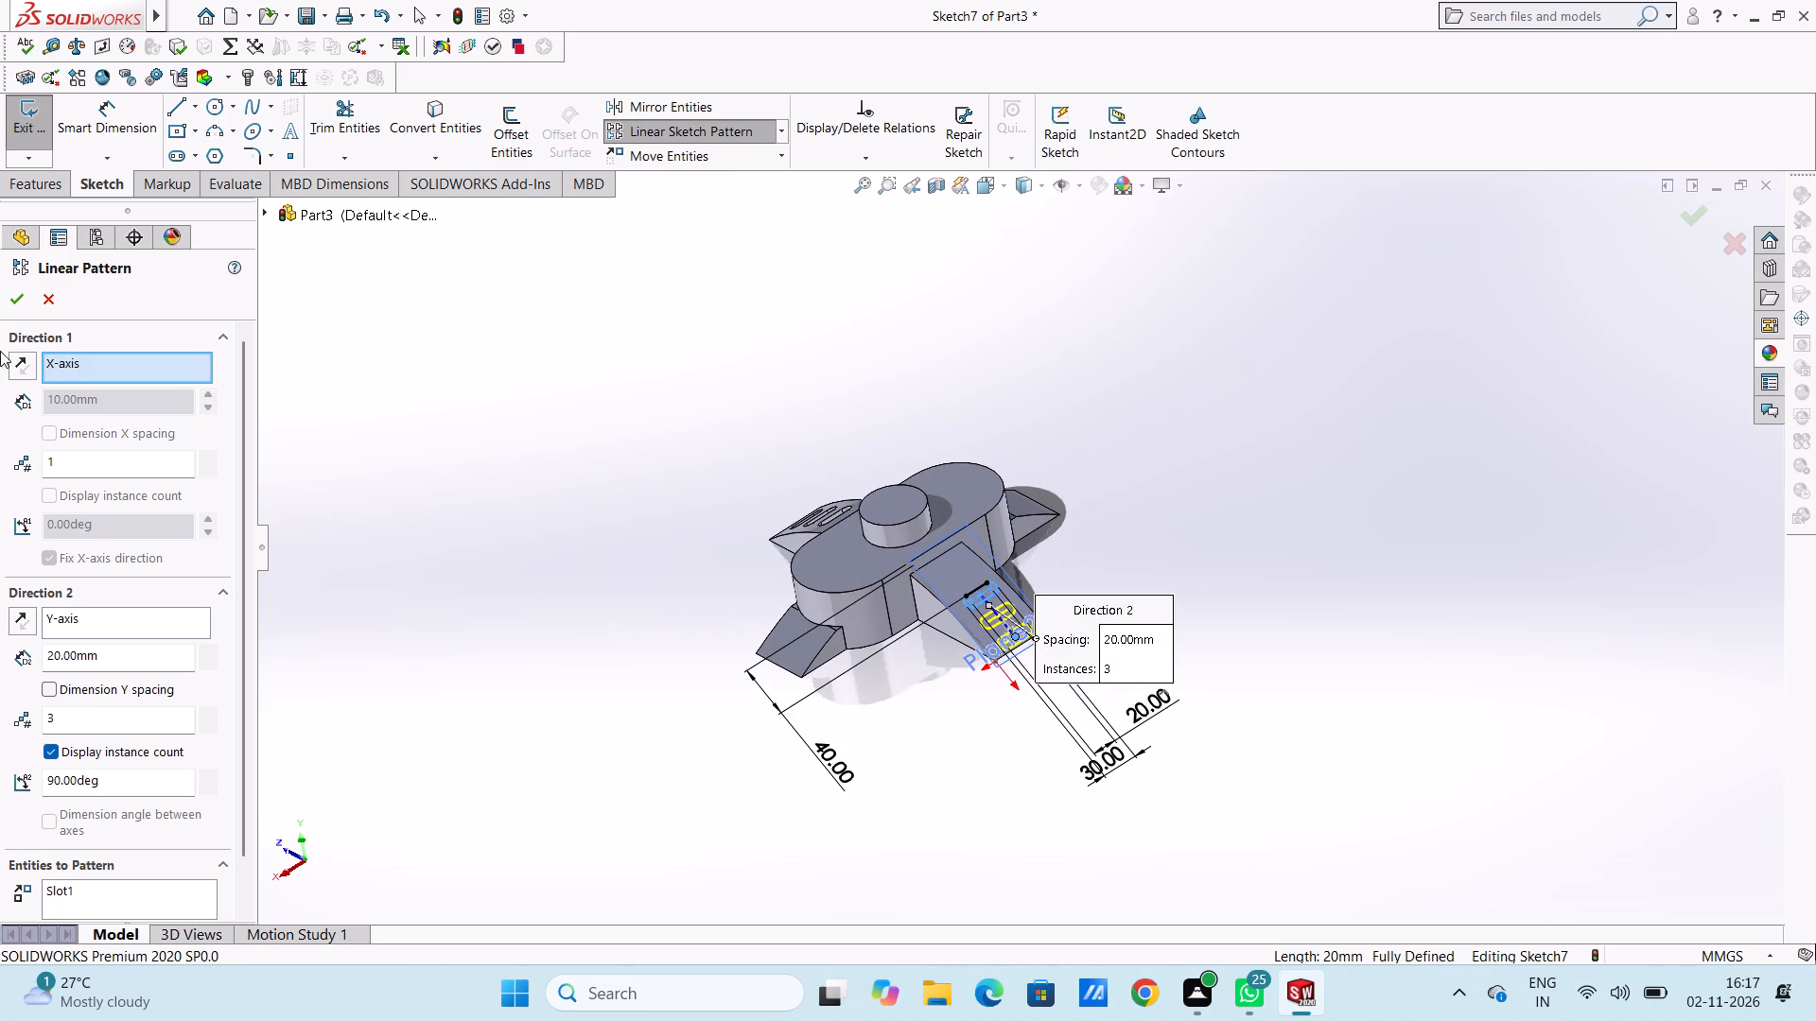
left_click(13, 296)
Dimension the distance between the centre points of the slot nearest the body and the middle slot as 20 mm.
middle_click_drag(581, 445, 456, 441)
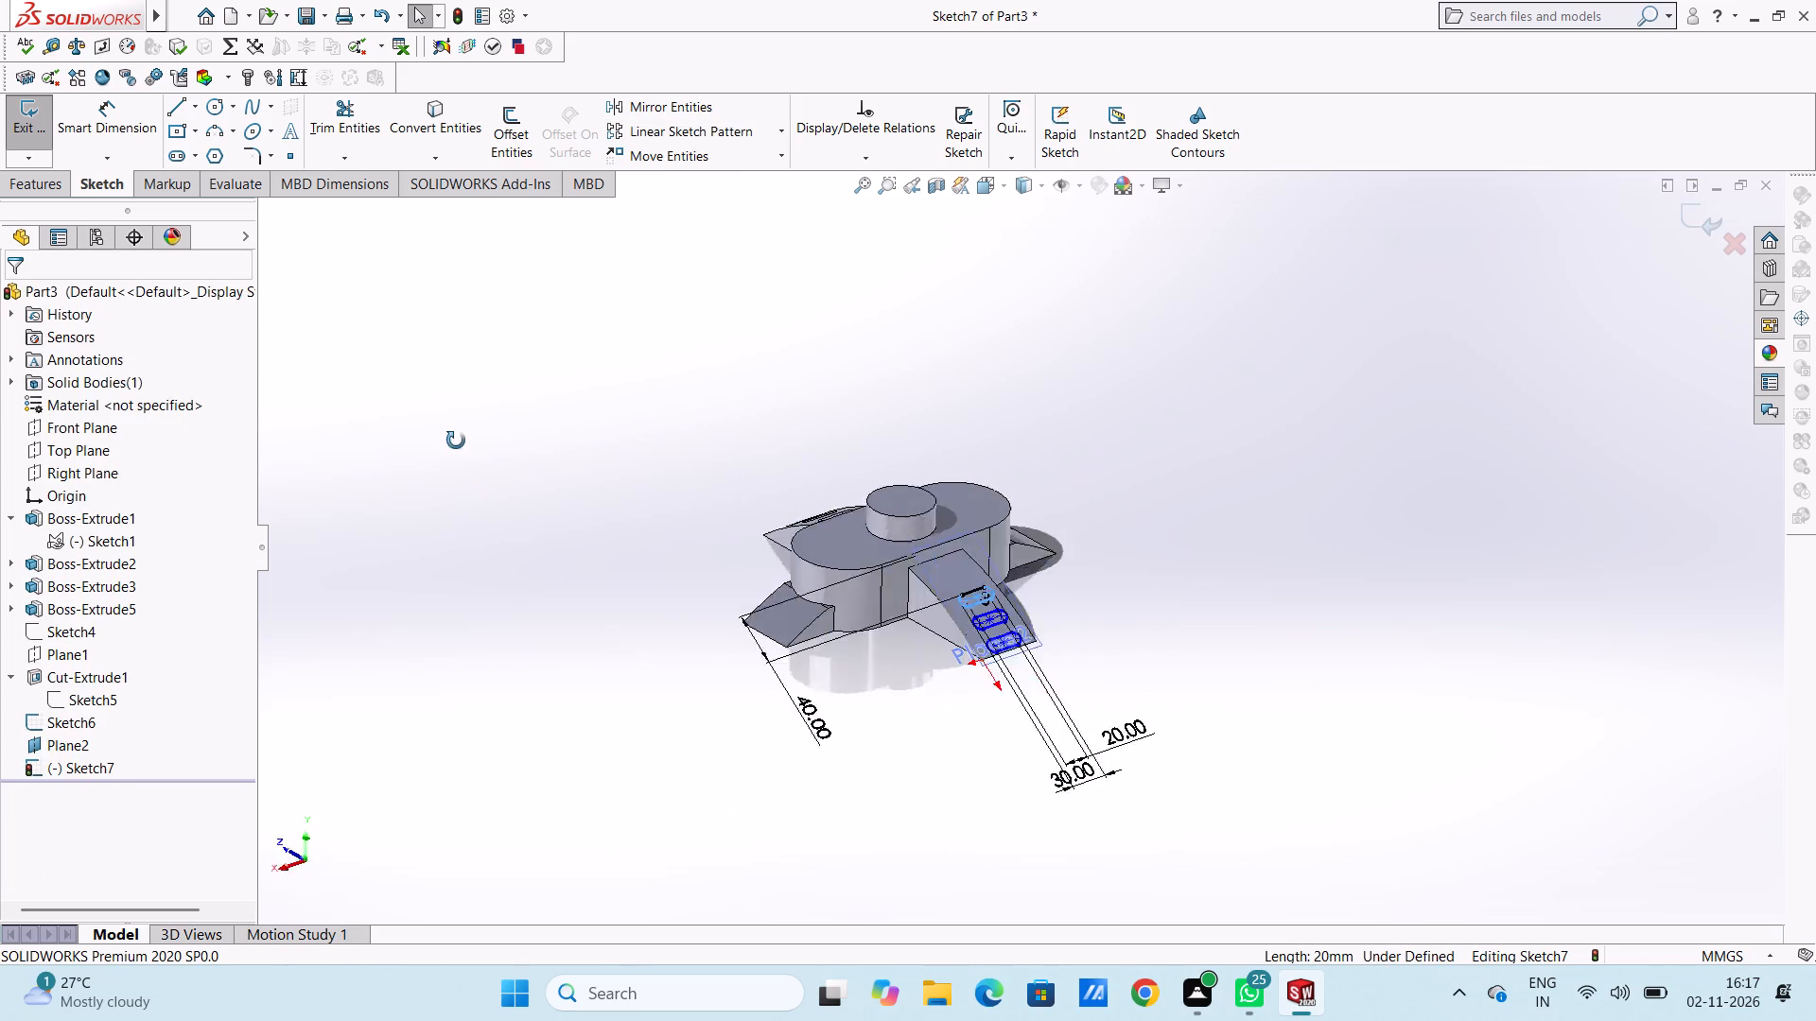
middle_click_drag(456, 441, 445, 468)
middle_click_drag(566, 649, 620, 805)
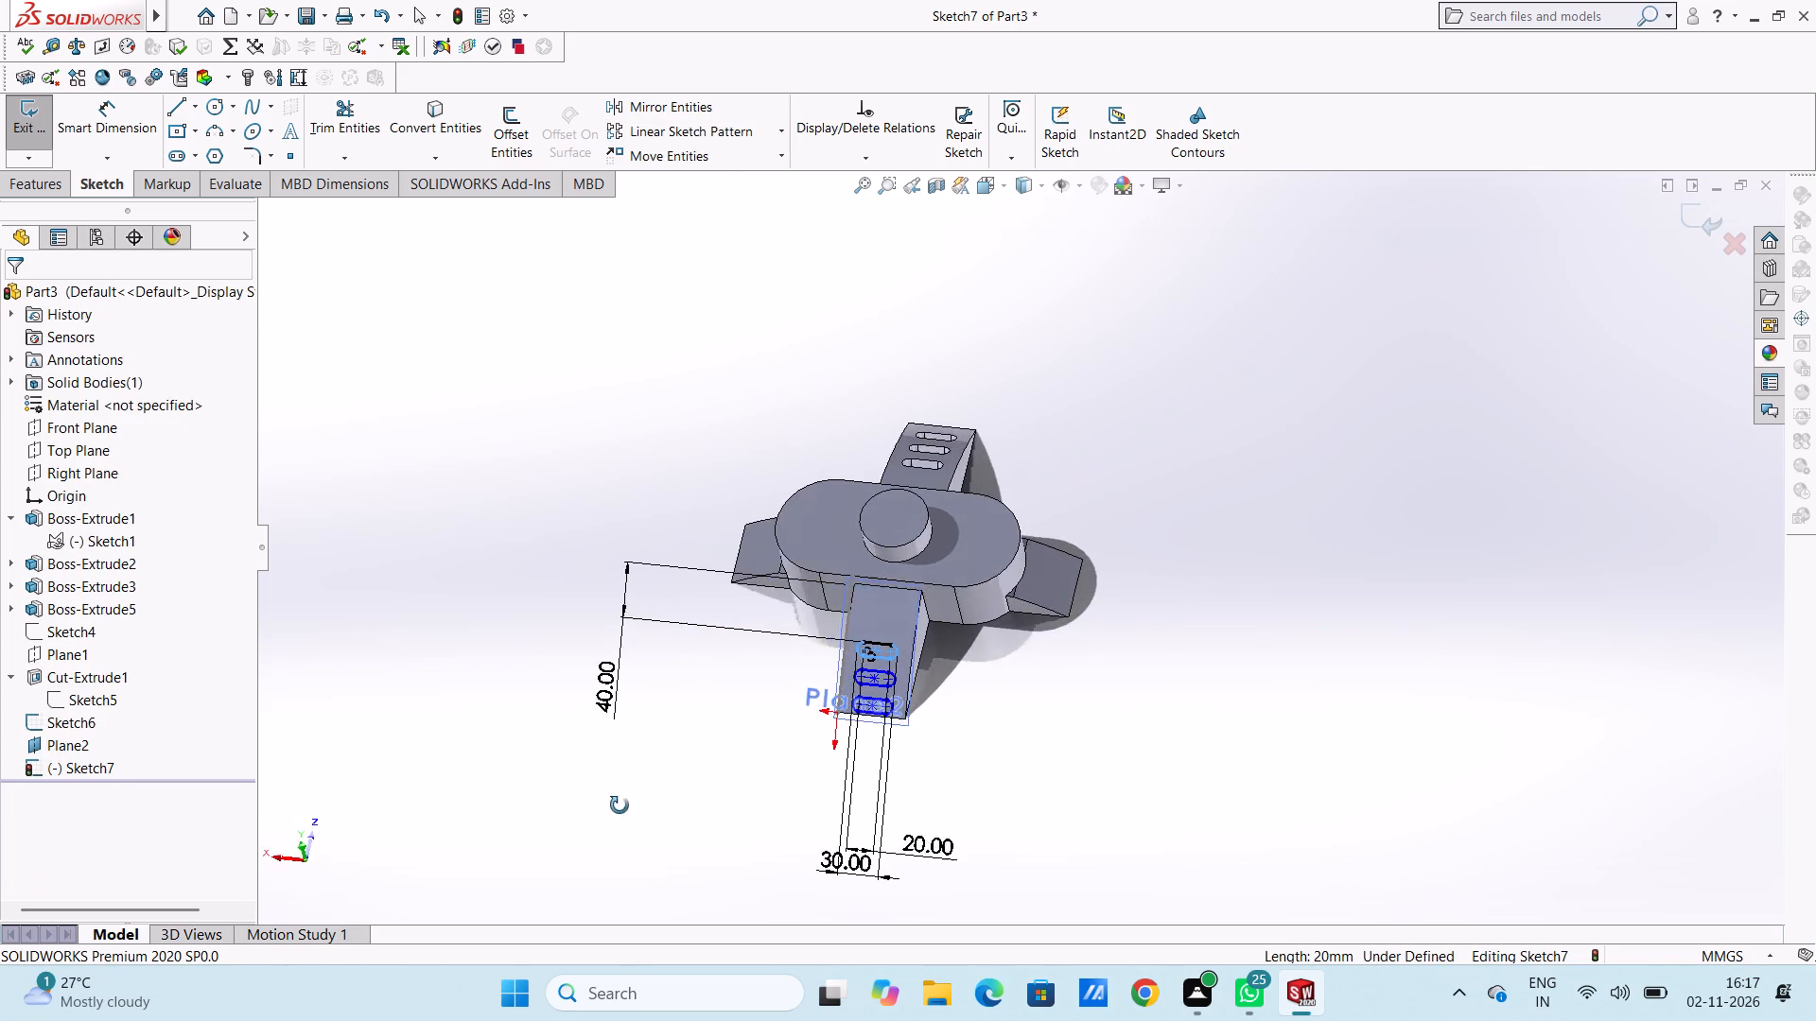
middle_click_drag(620, 805, 618, 816)
middle_click_drag(610, 580, 620, 661)
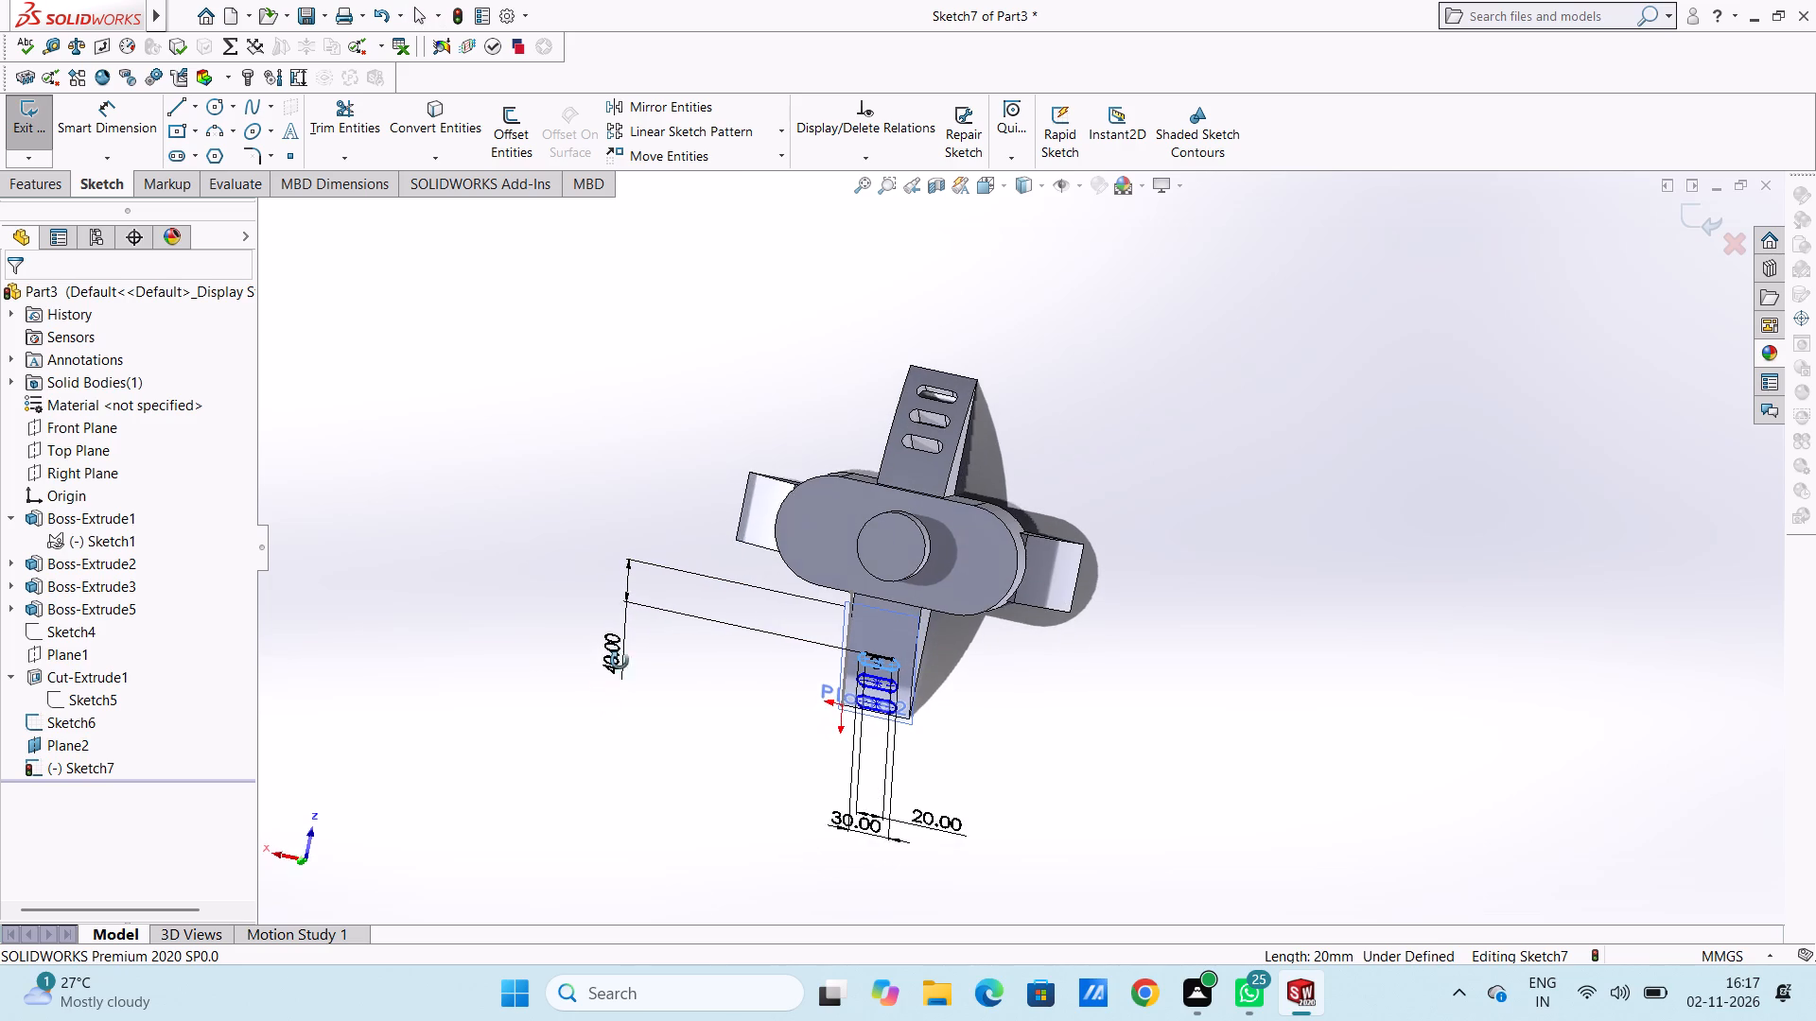
middle_click_drag(620, 661, 608, 561)
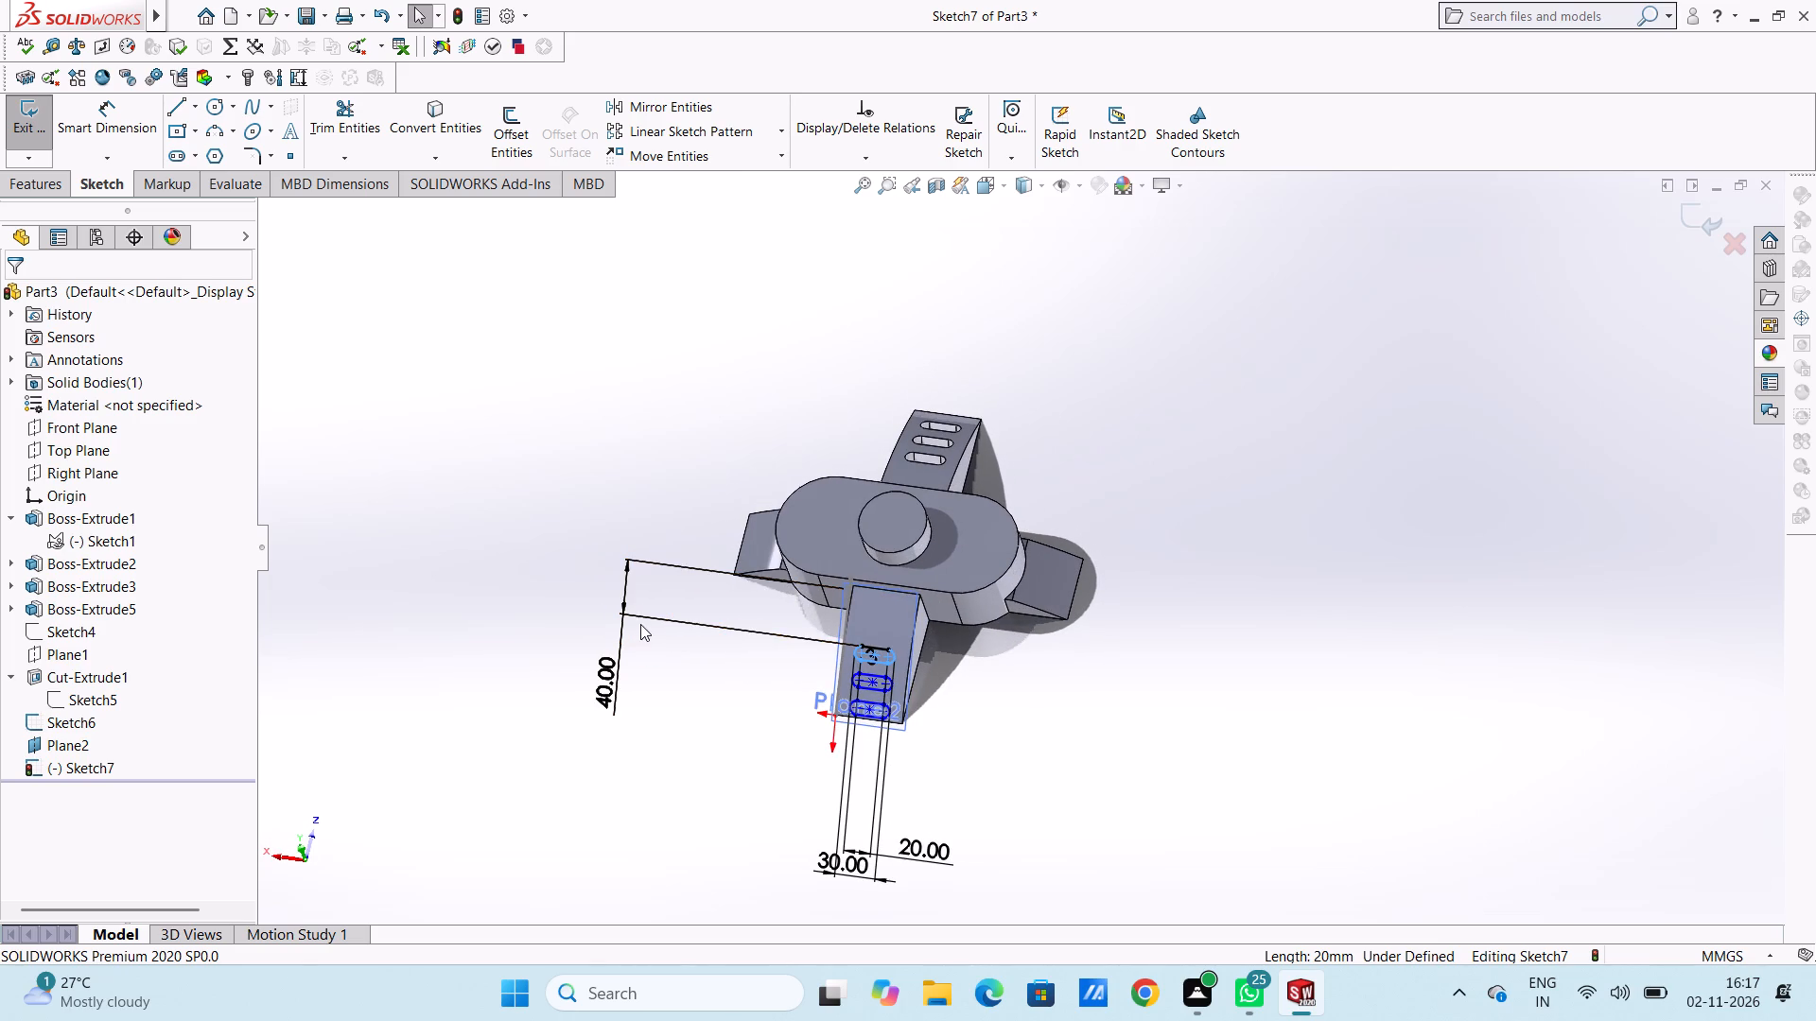
middle_click_drag(780, 786, 816, 693)
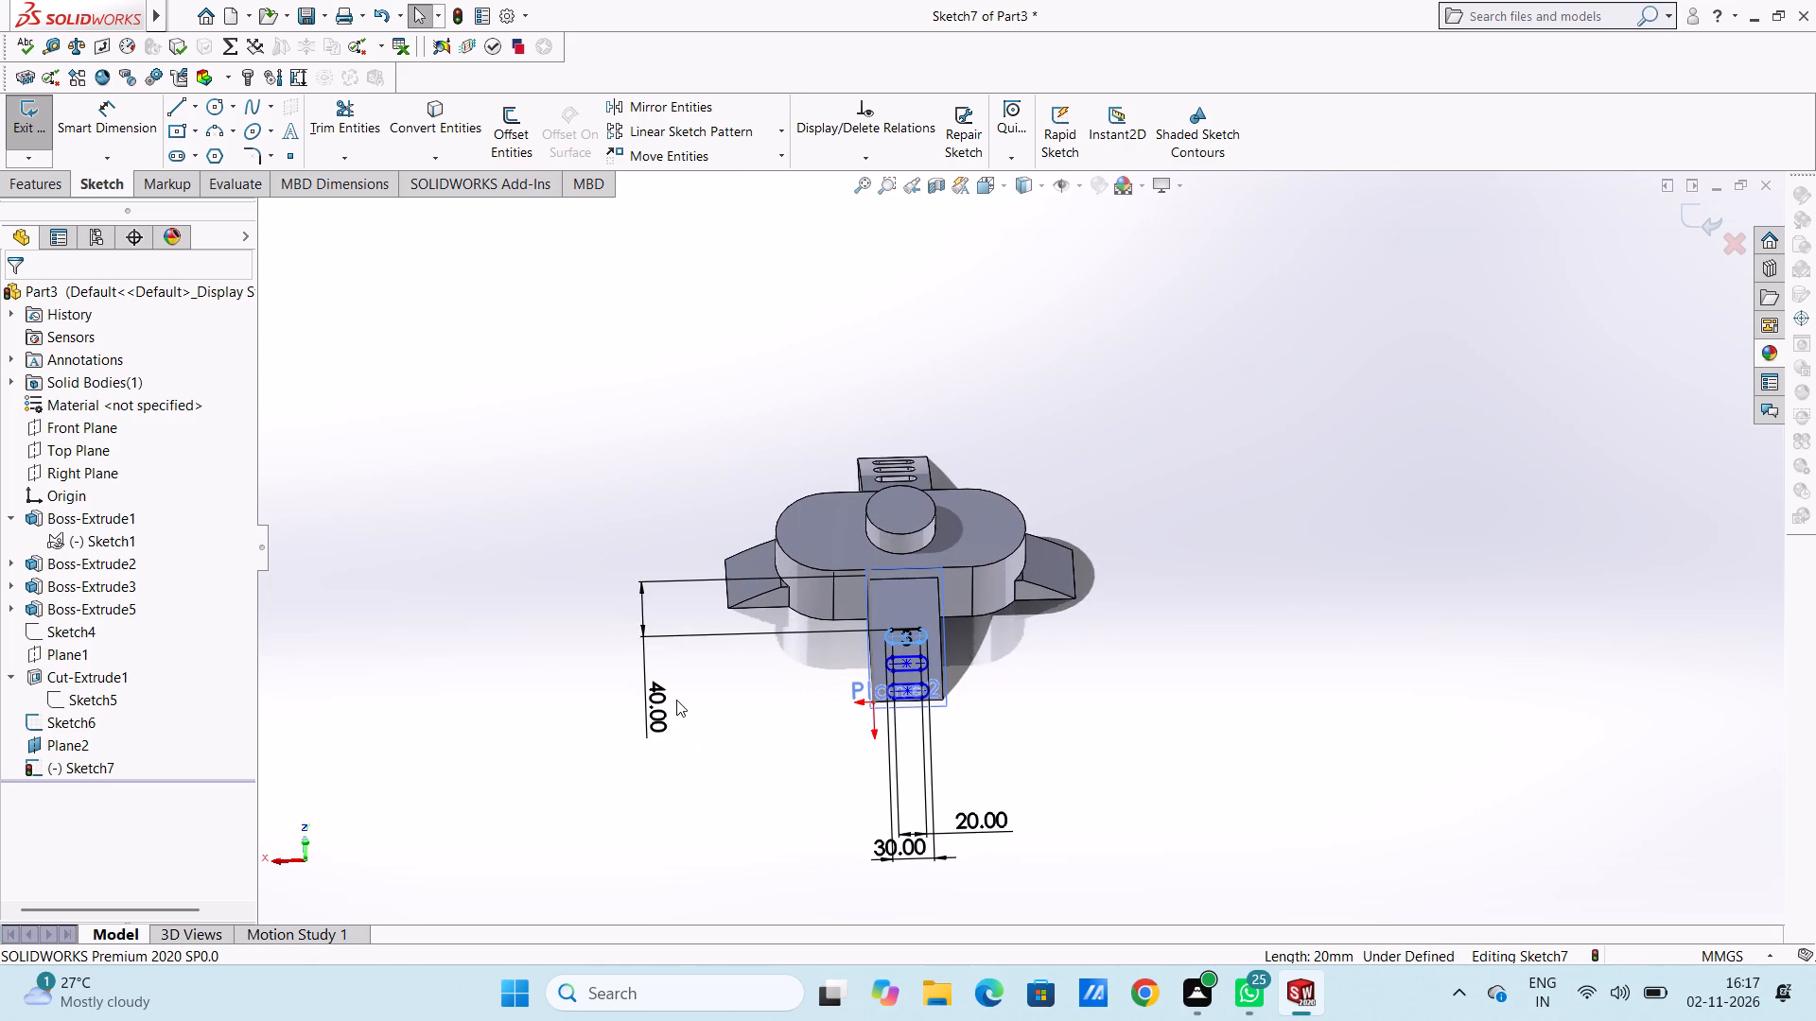
scroll(922, 702, "down", 5)
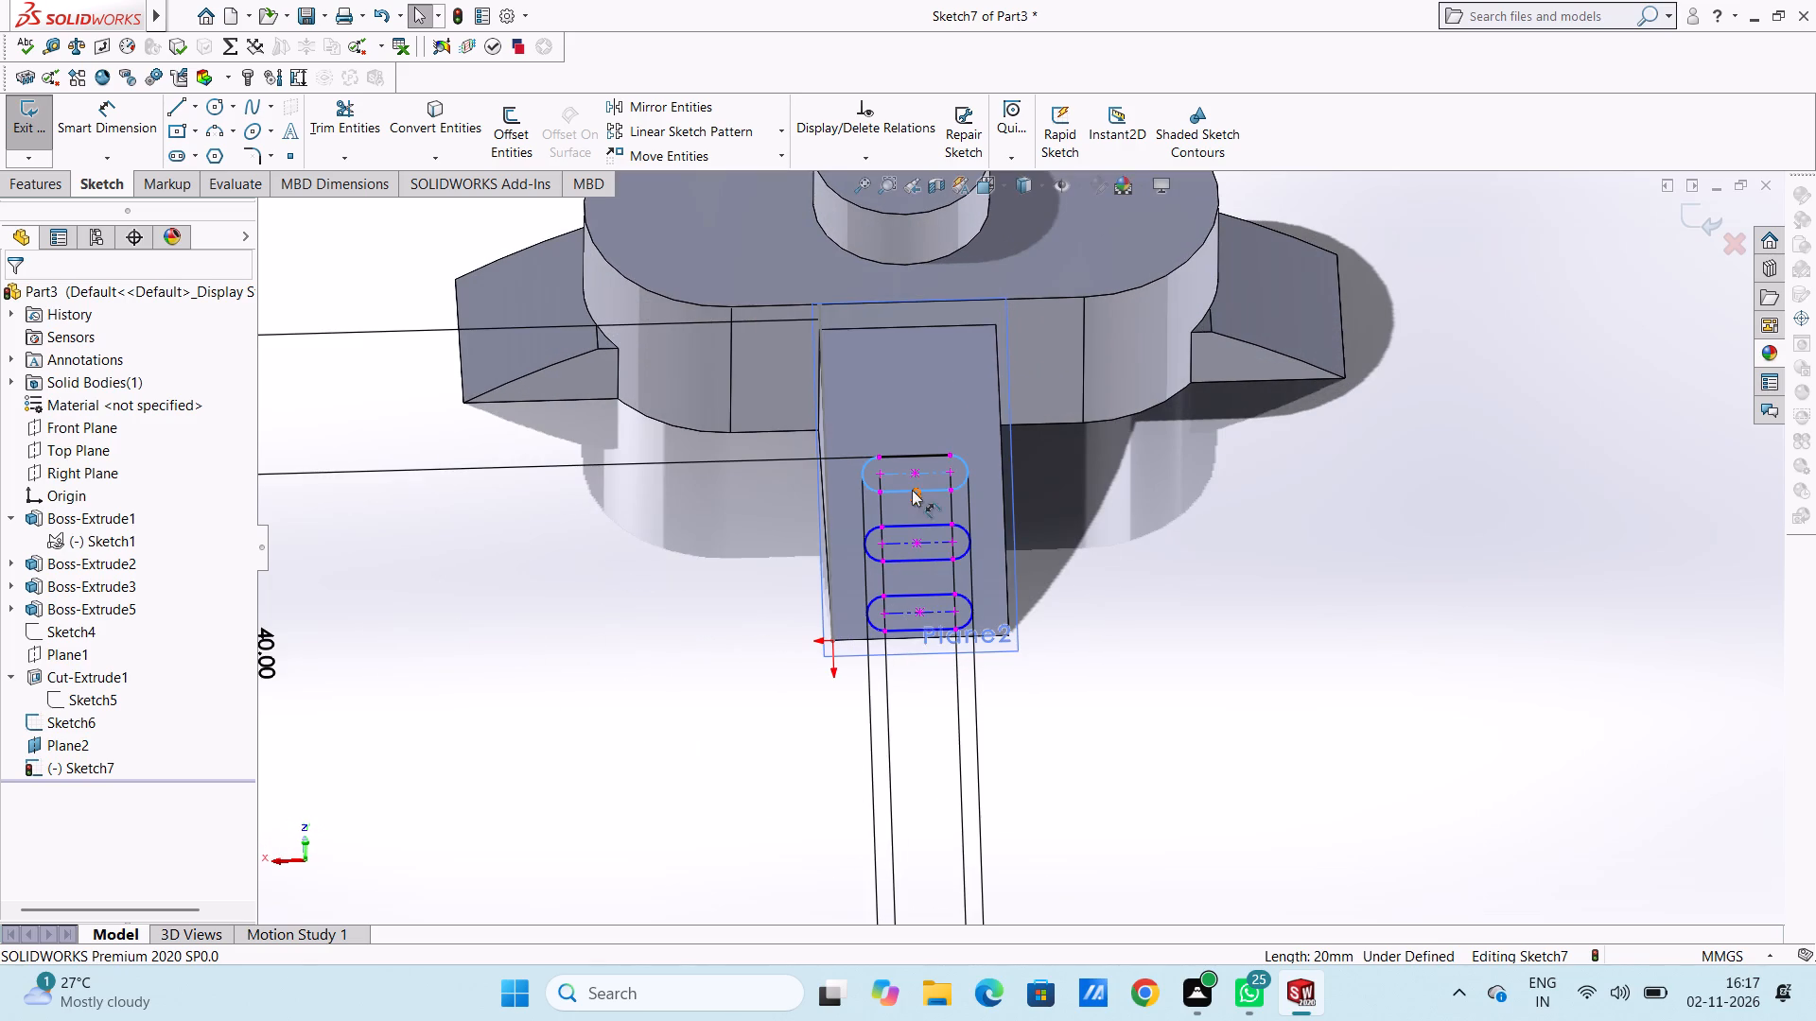
left_click(650, 575)
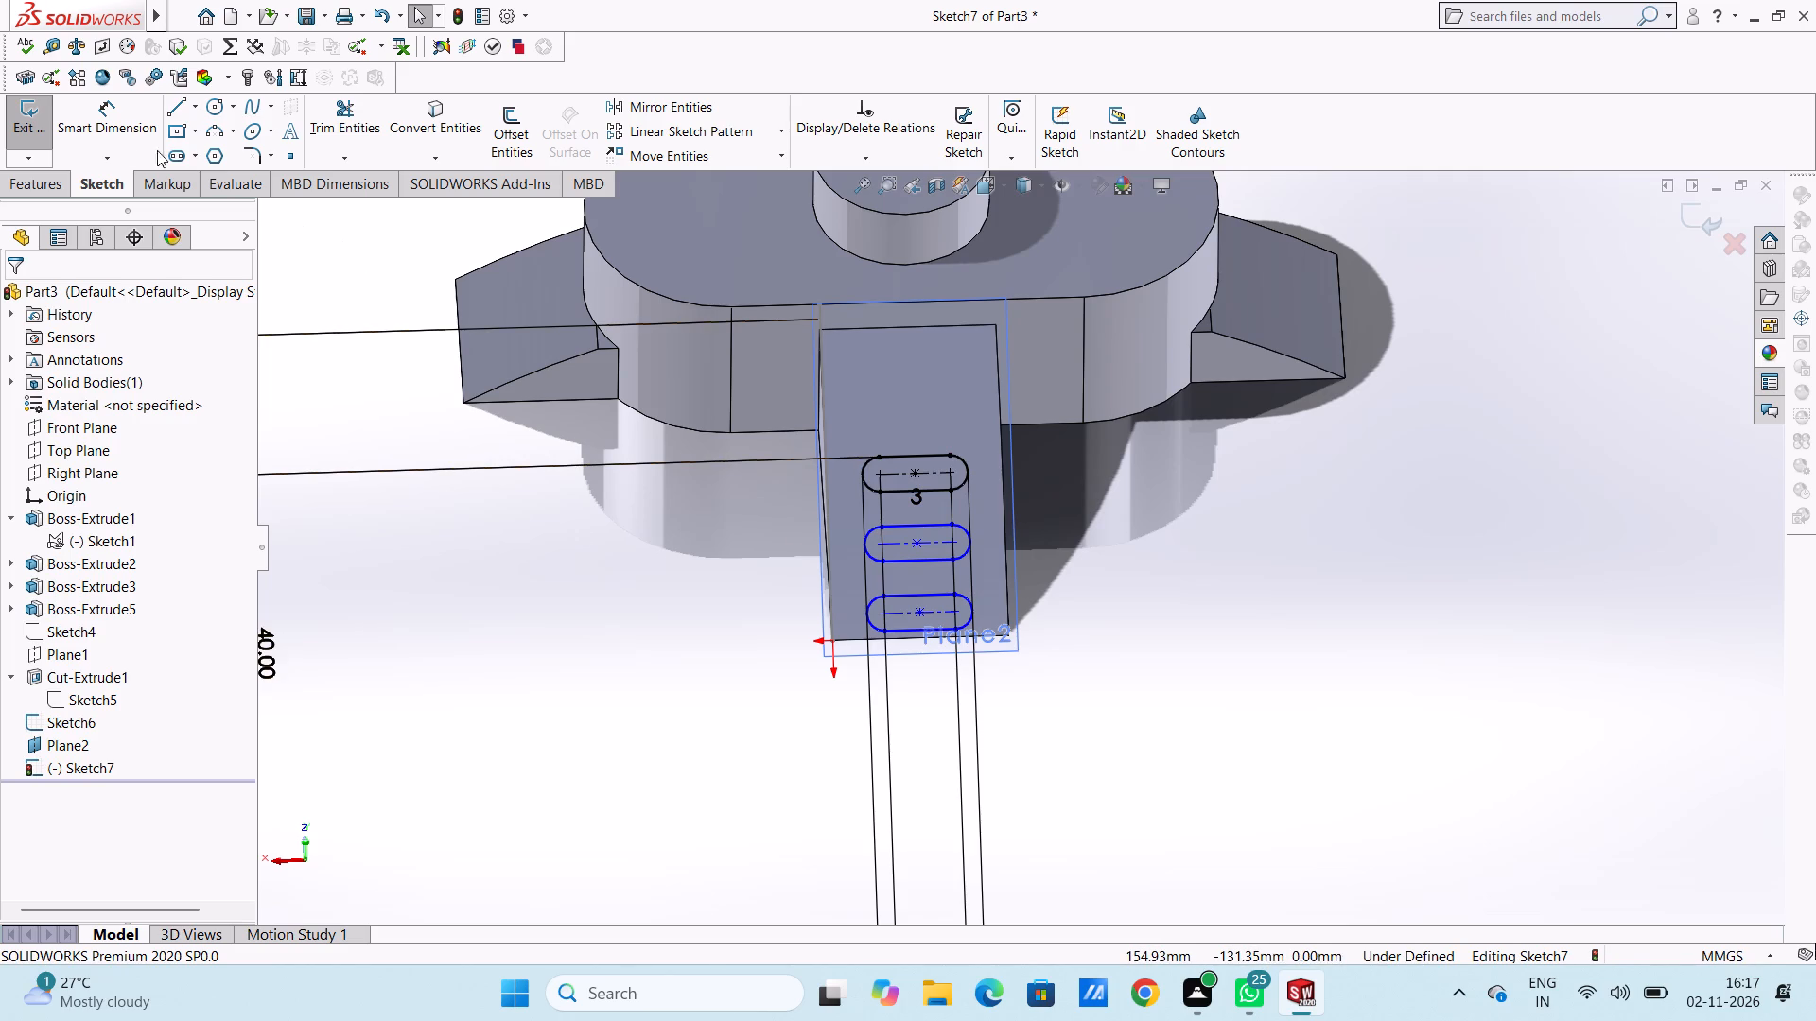
left_click(97, 112)
left_click(913, 474)
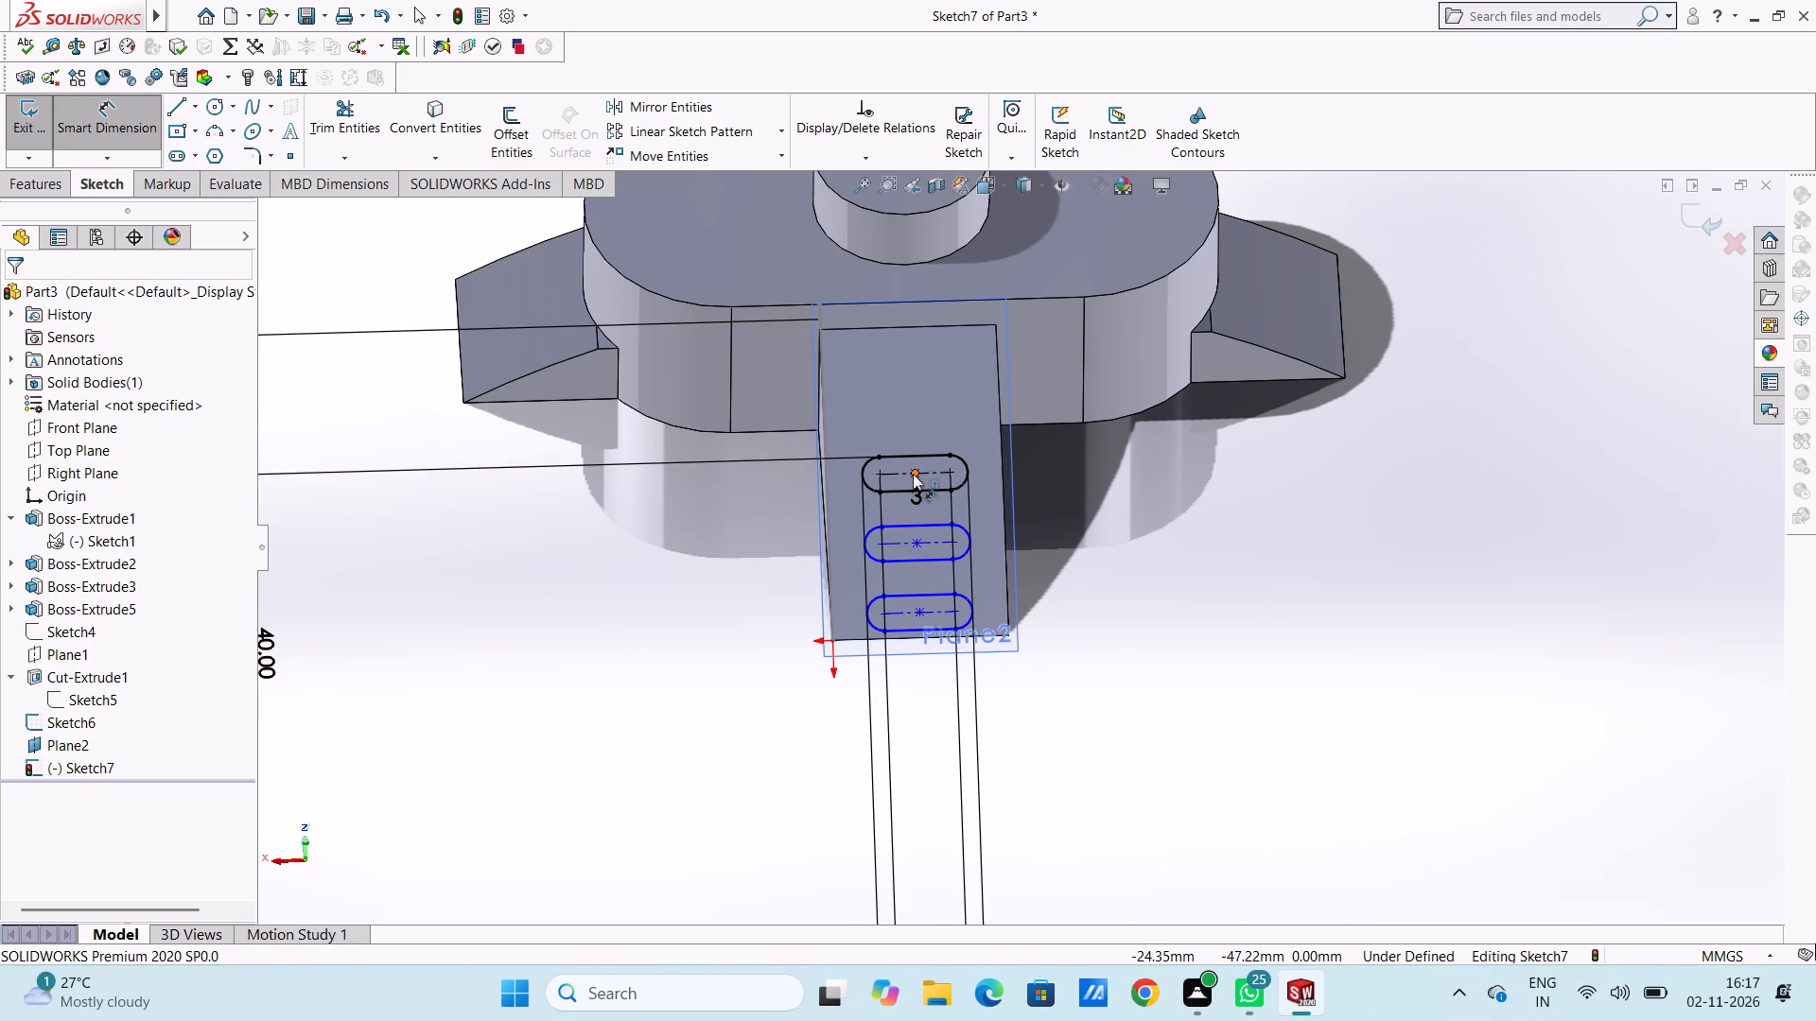
left_click(923, 546)
left_click(1295, 538)
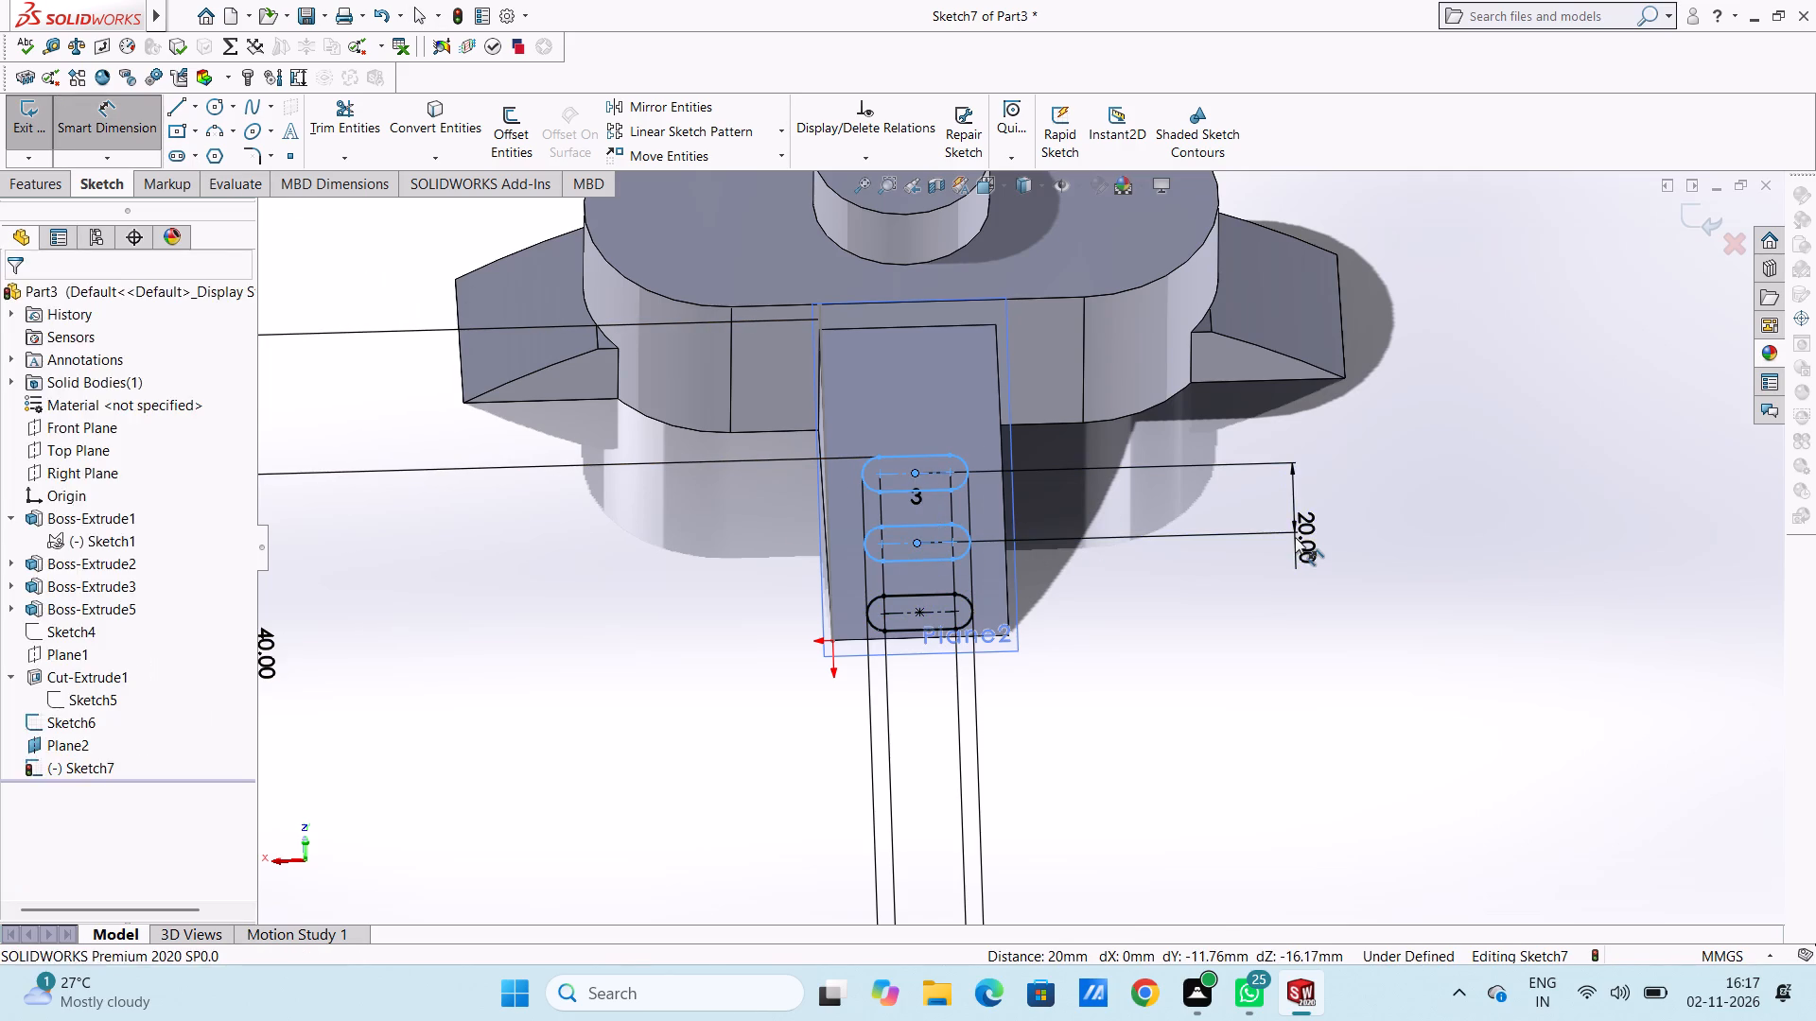
left_click(1214, 508)
left_click(1235, 412)
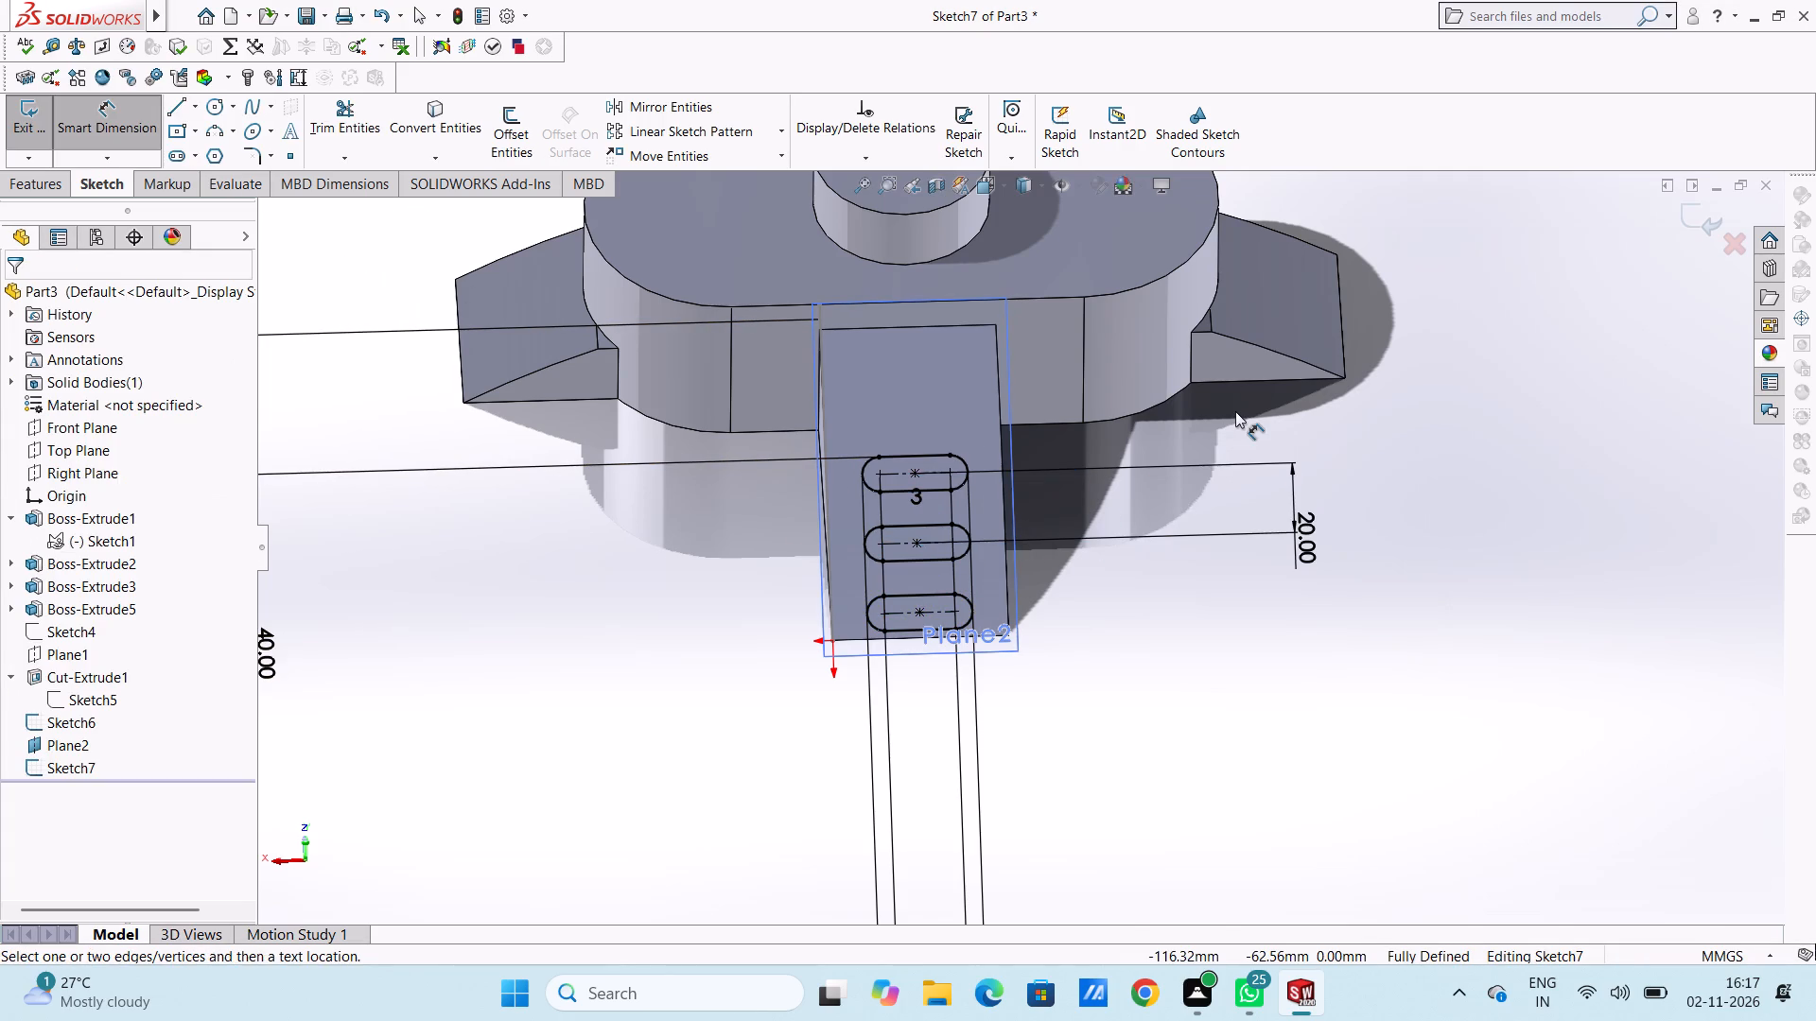
Set the first slot's distance from the edge where the side feature meets the body to 30 mm.
scroll(1235, 411, "up", 4)
middle_click_drag(1126, 657, 1108, 716)
scroll(1108, 716, "up", 1)
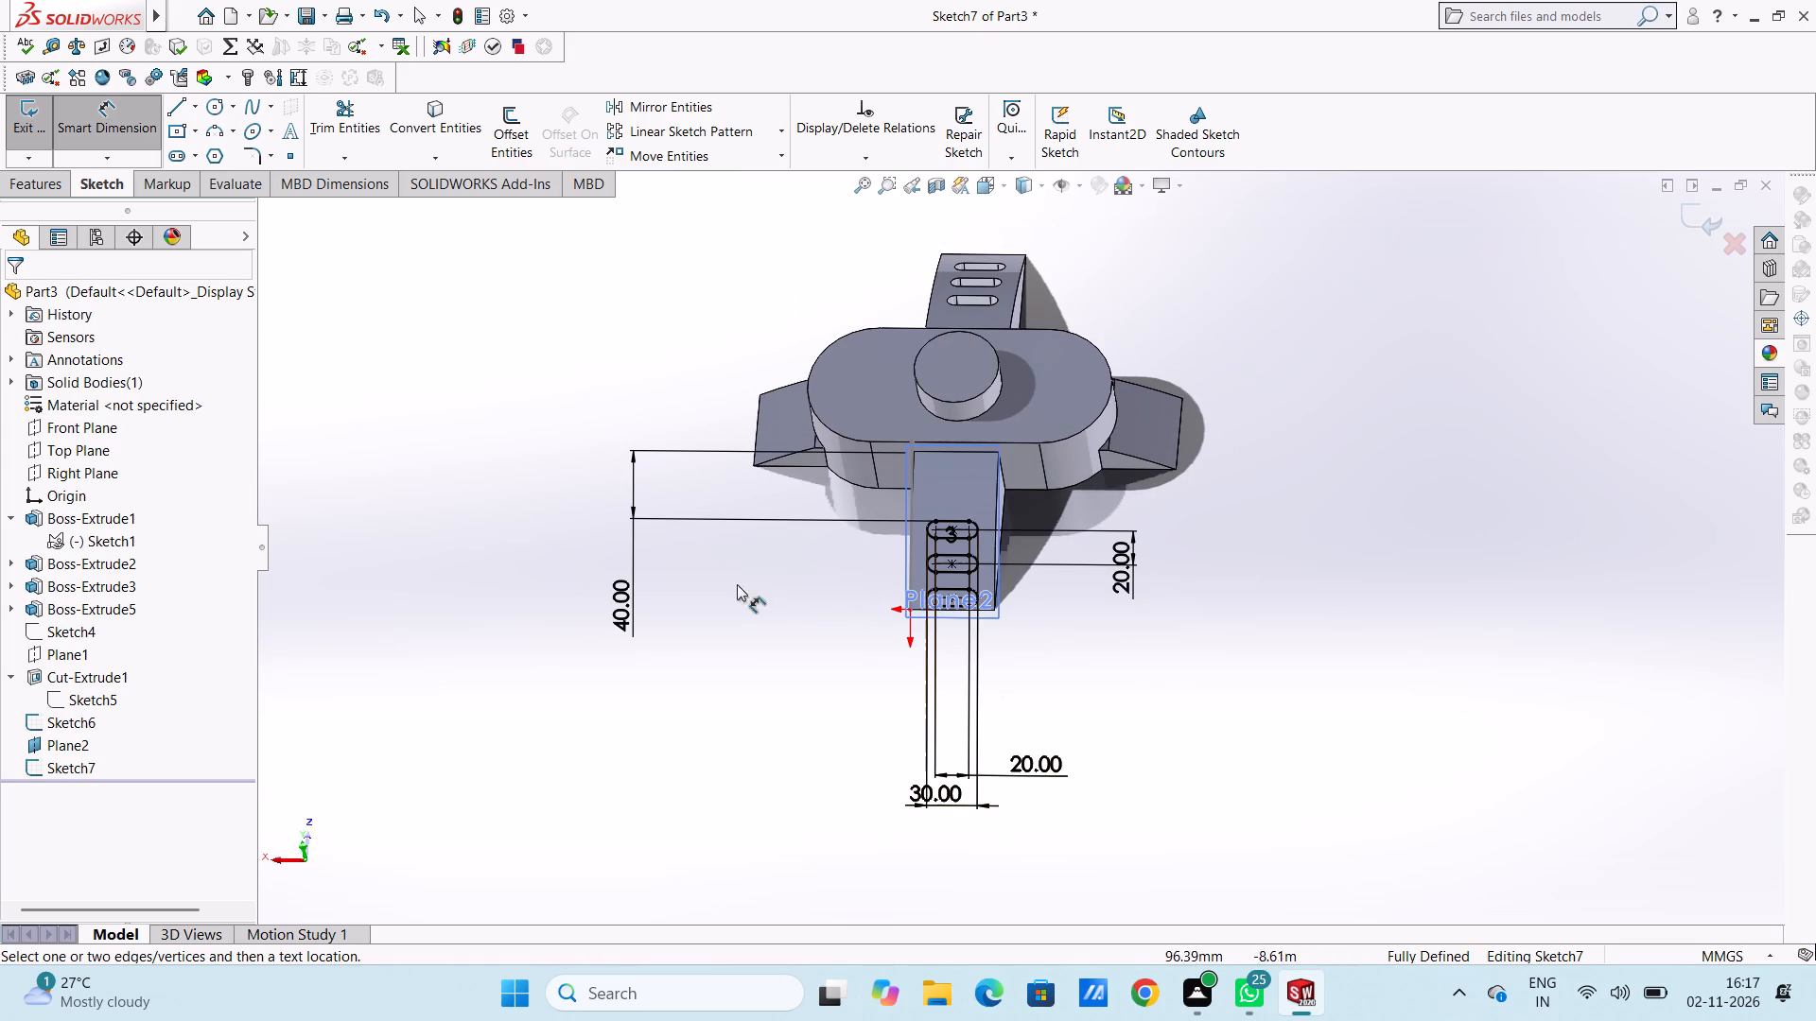
double_click(612, 609)
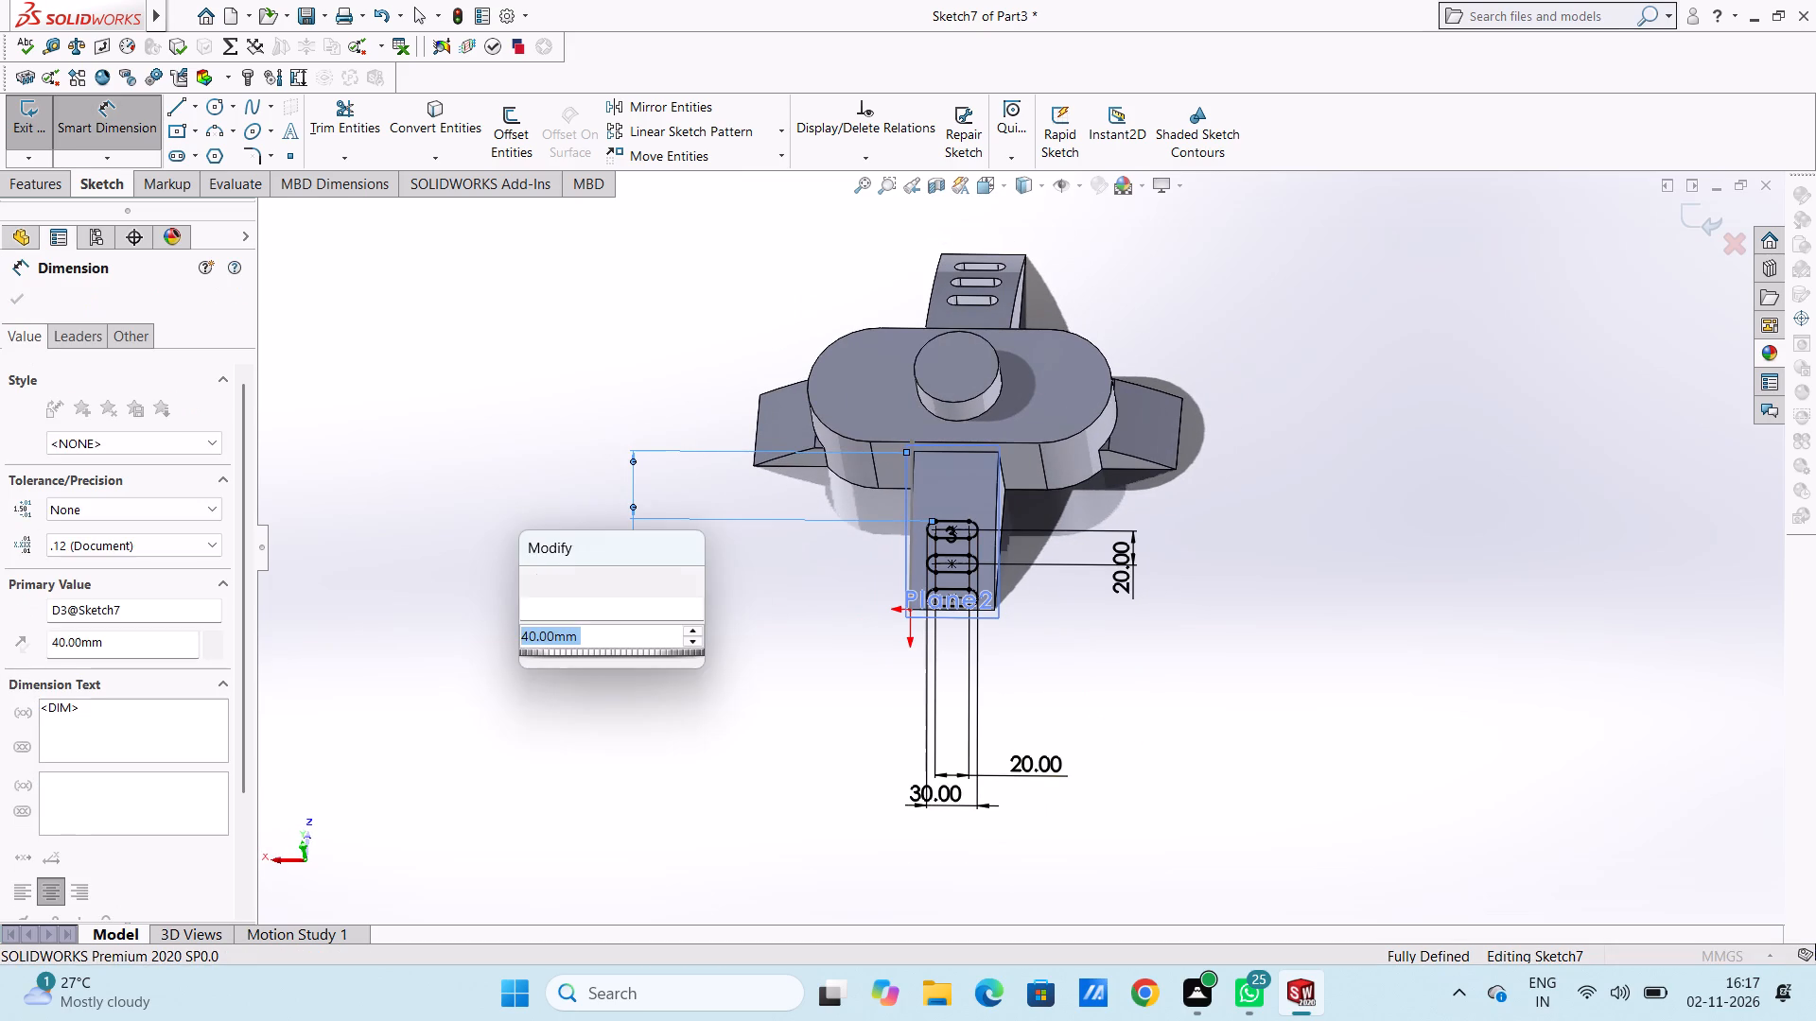
type("30")
key("Return")
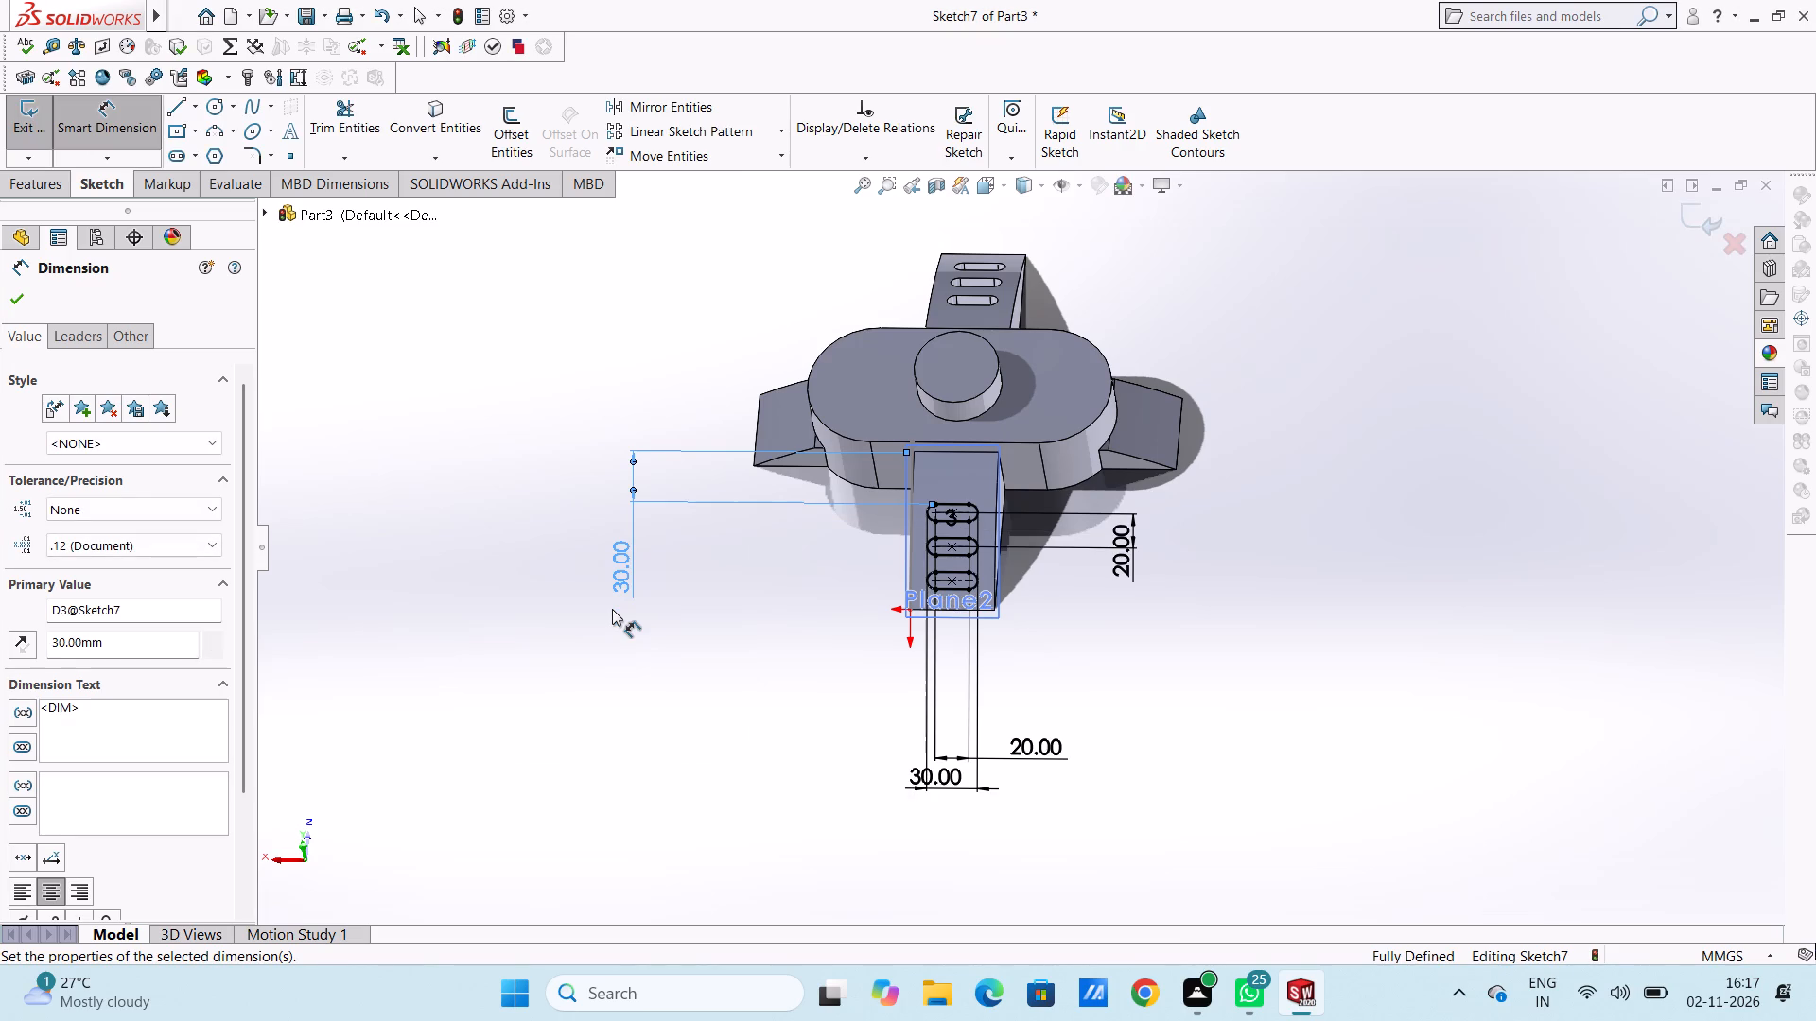
left_click(597, 700)
Cut-extrude the three patterned slots through the side feature with the Through All - Both end condition.
middle_click_drag(610, 705, 639, 666)
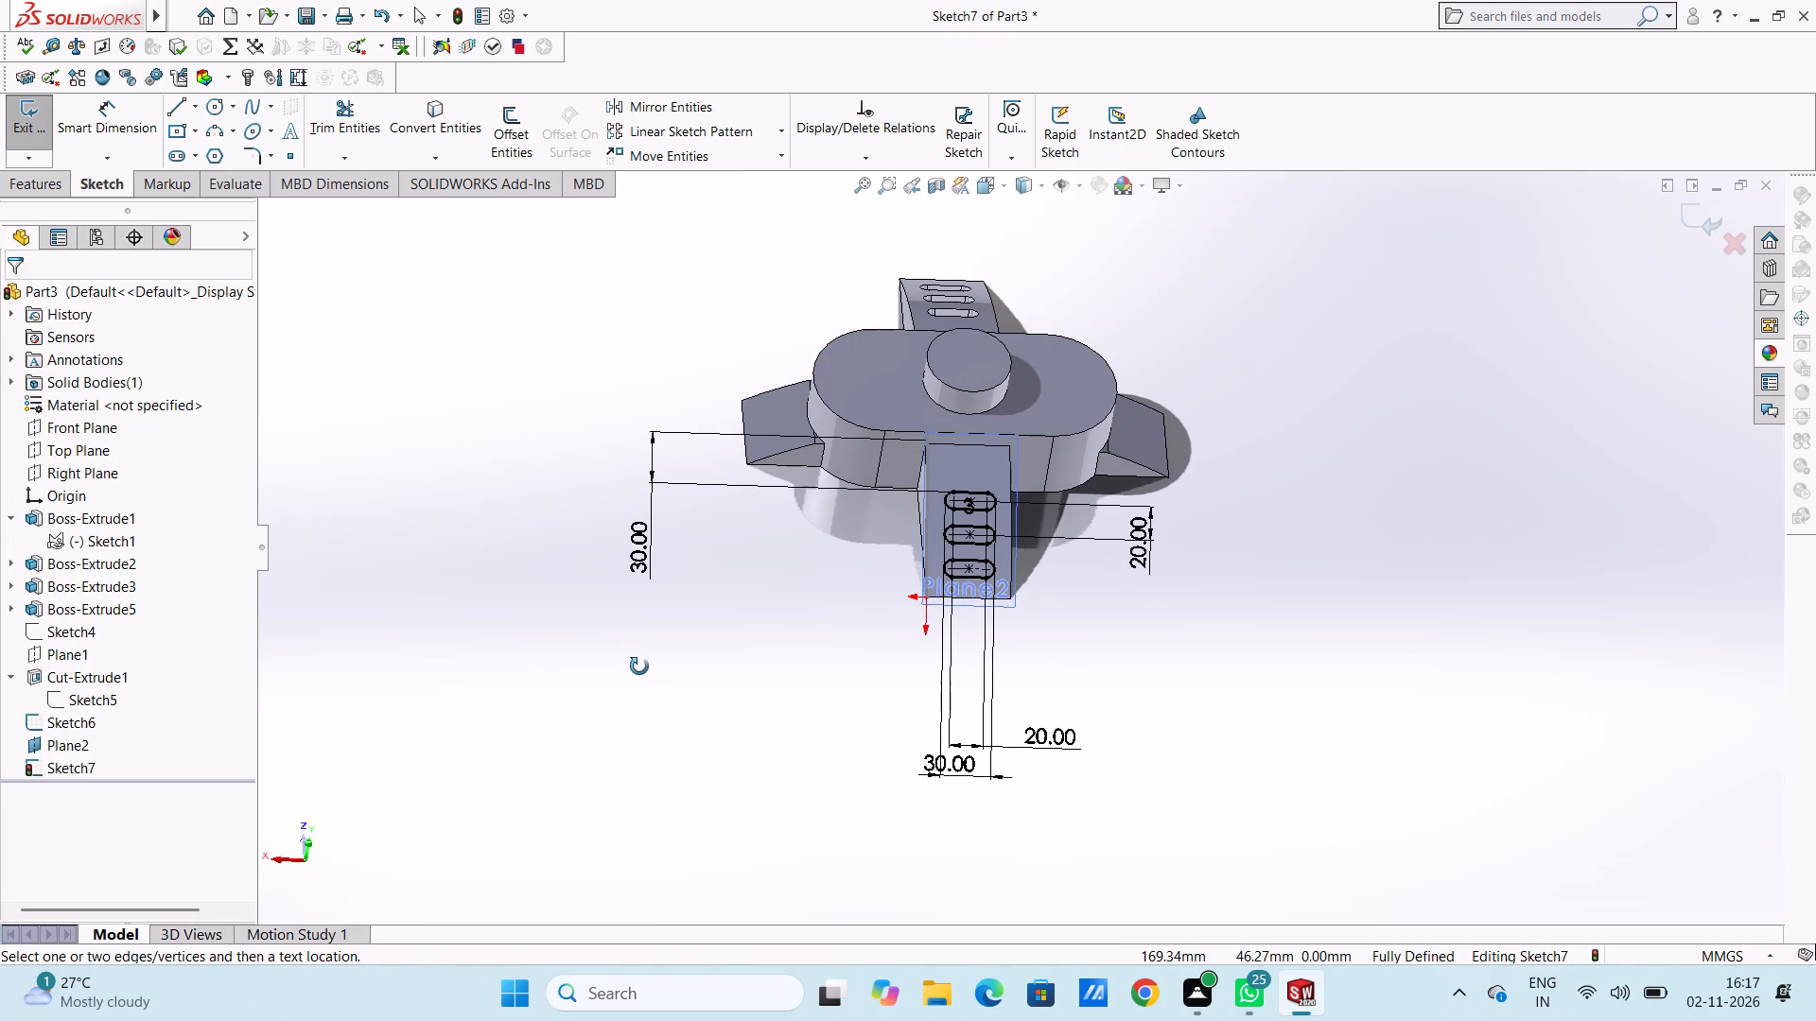
middle_click_drag(639, 666, 548, 667)
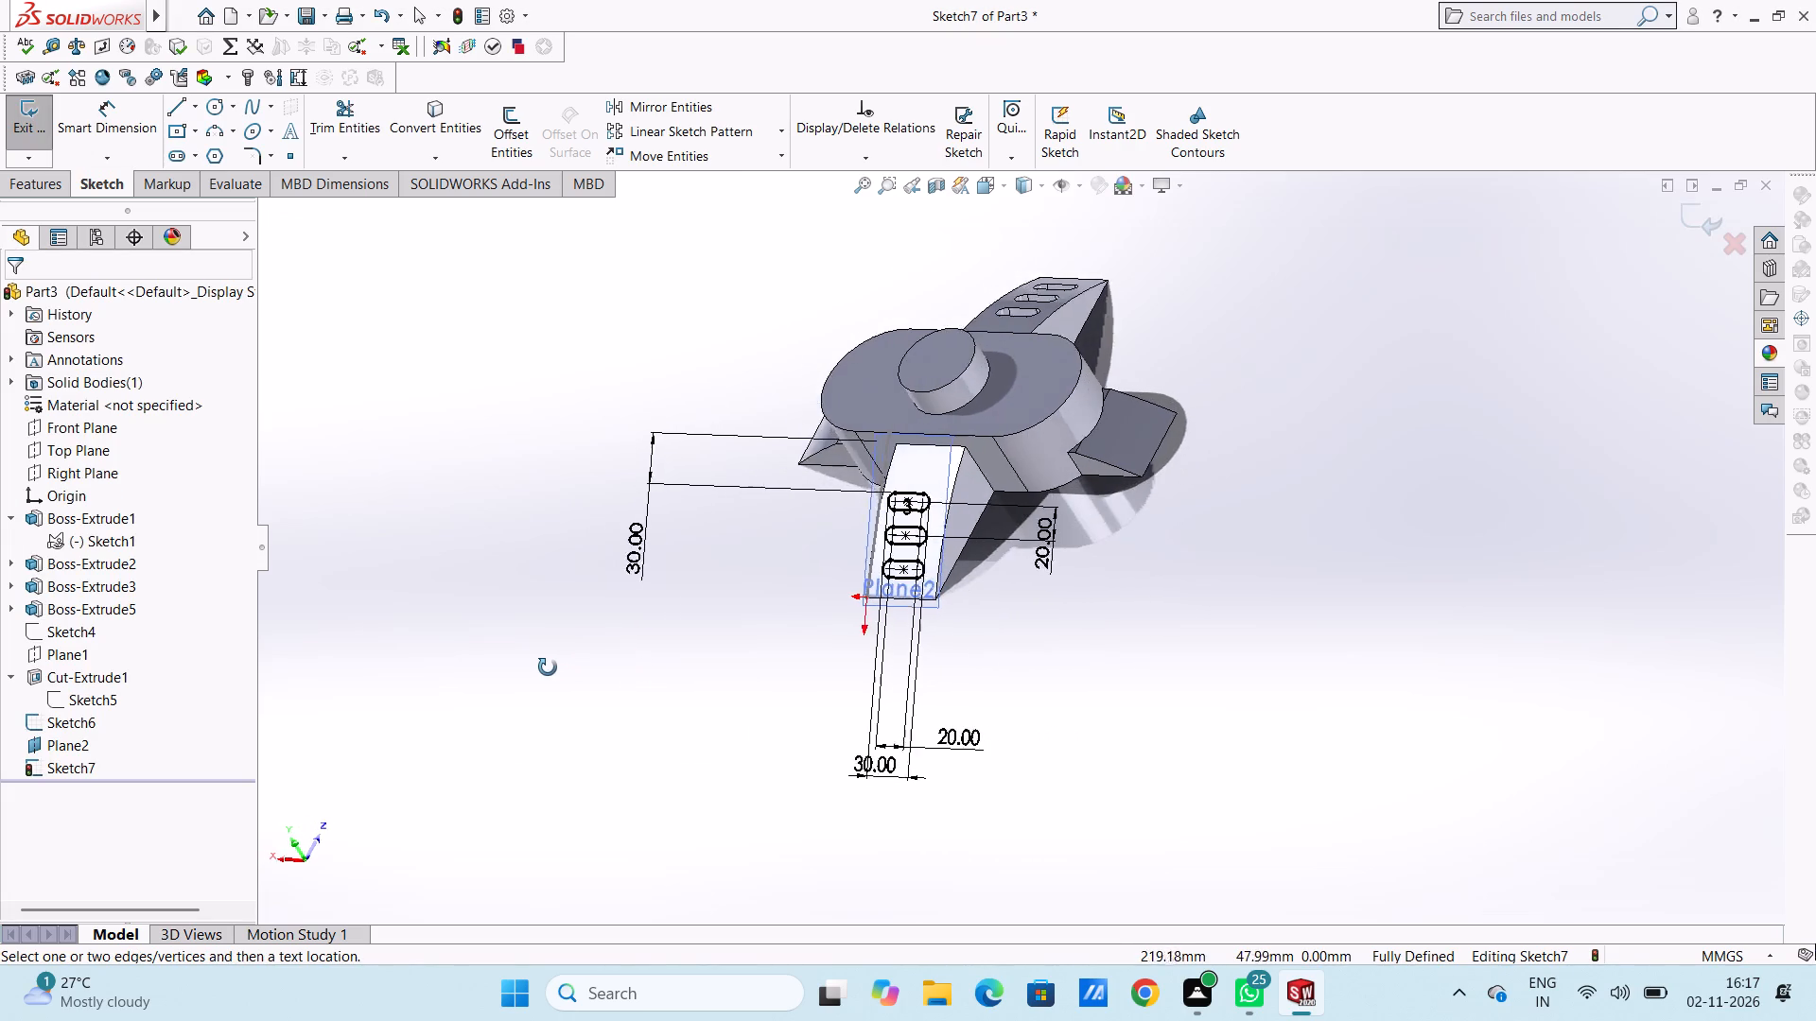
middle_click_drag(548, 667, 534, 751)
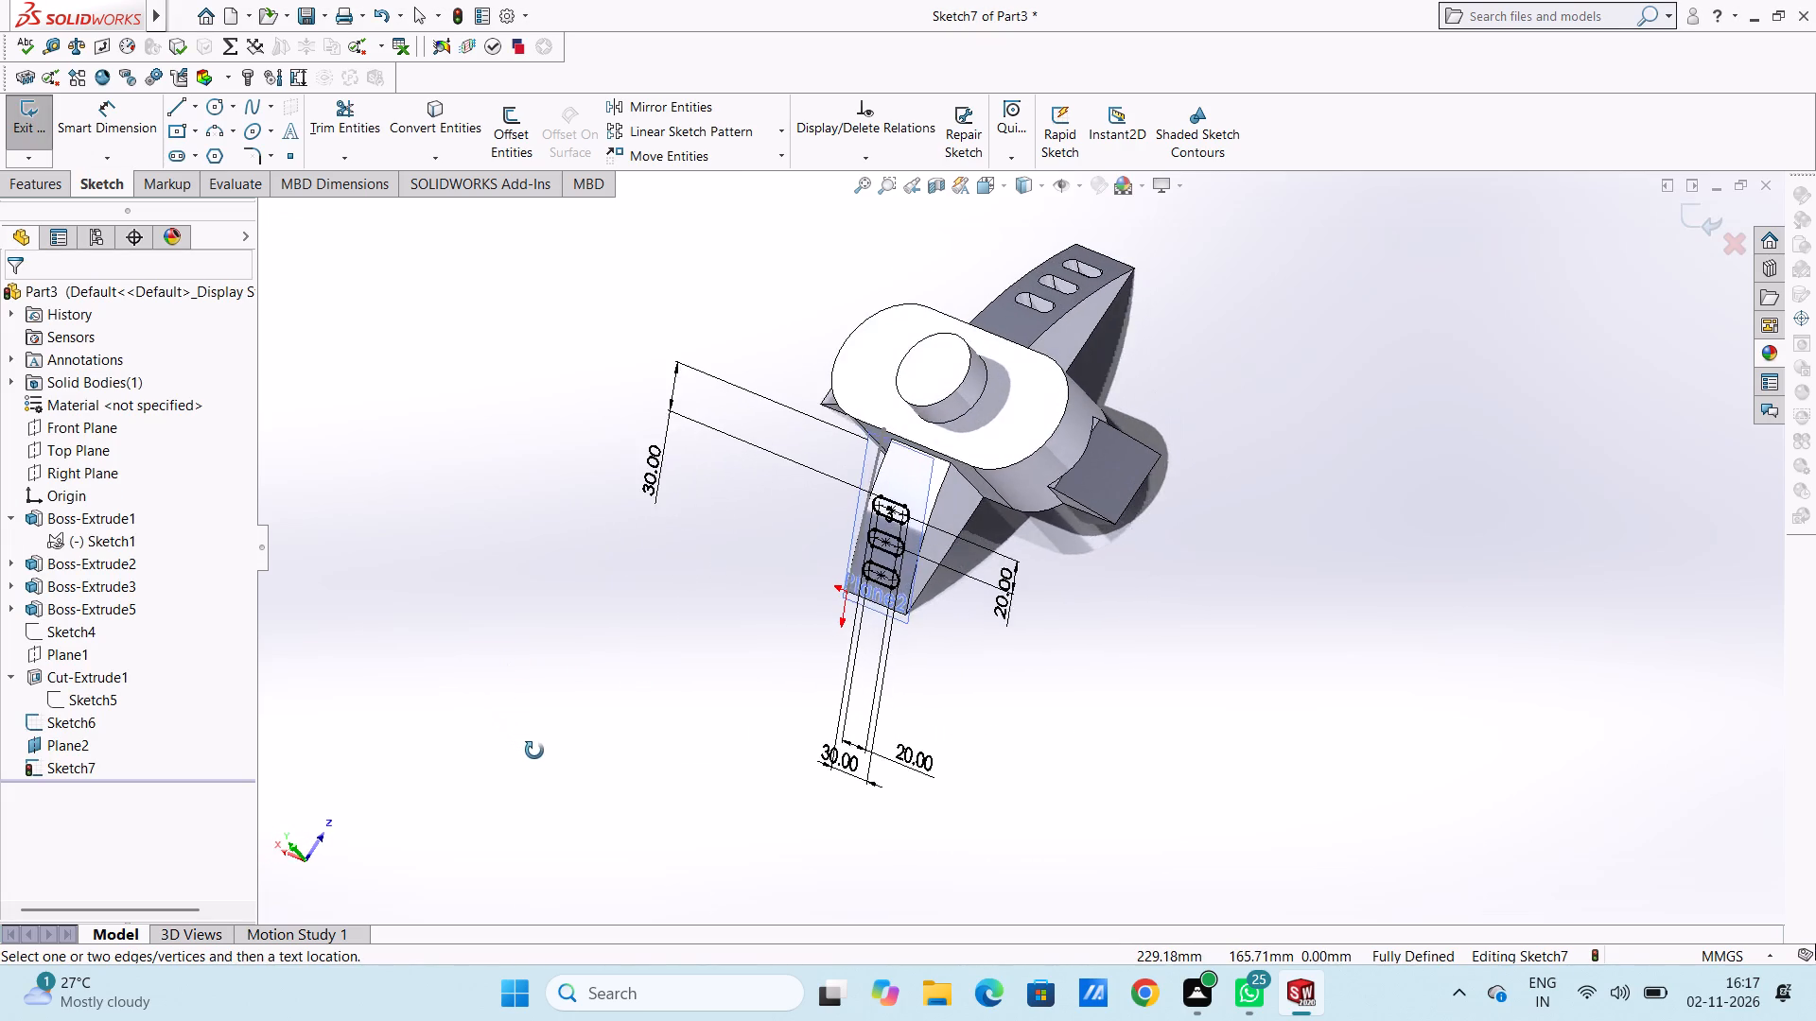
middle_click_drag(534, 751, 486, 634)
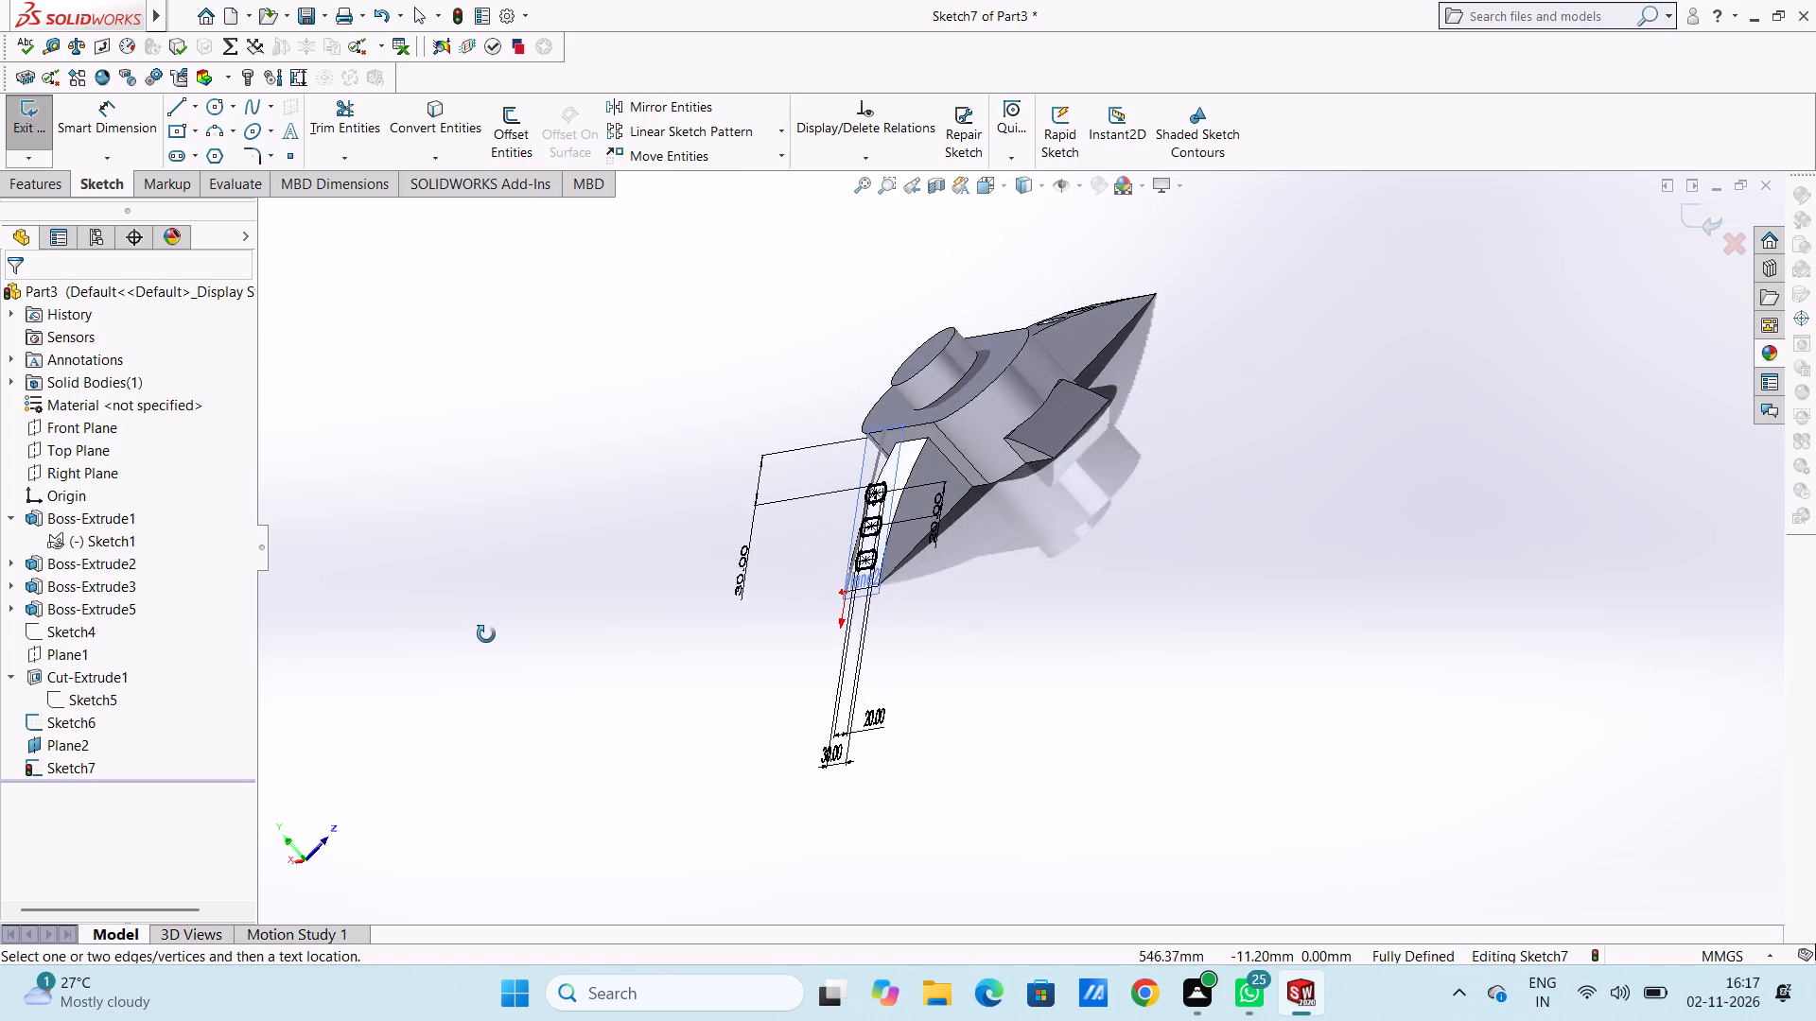
middle_click_drag(486, 634, 483, 739)
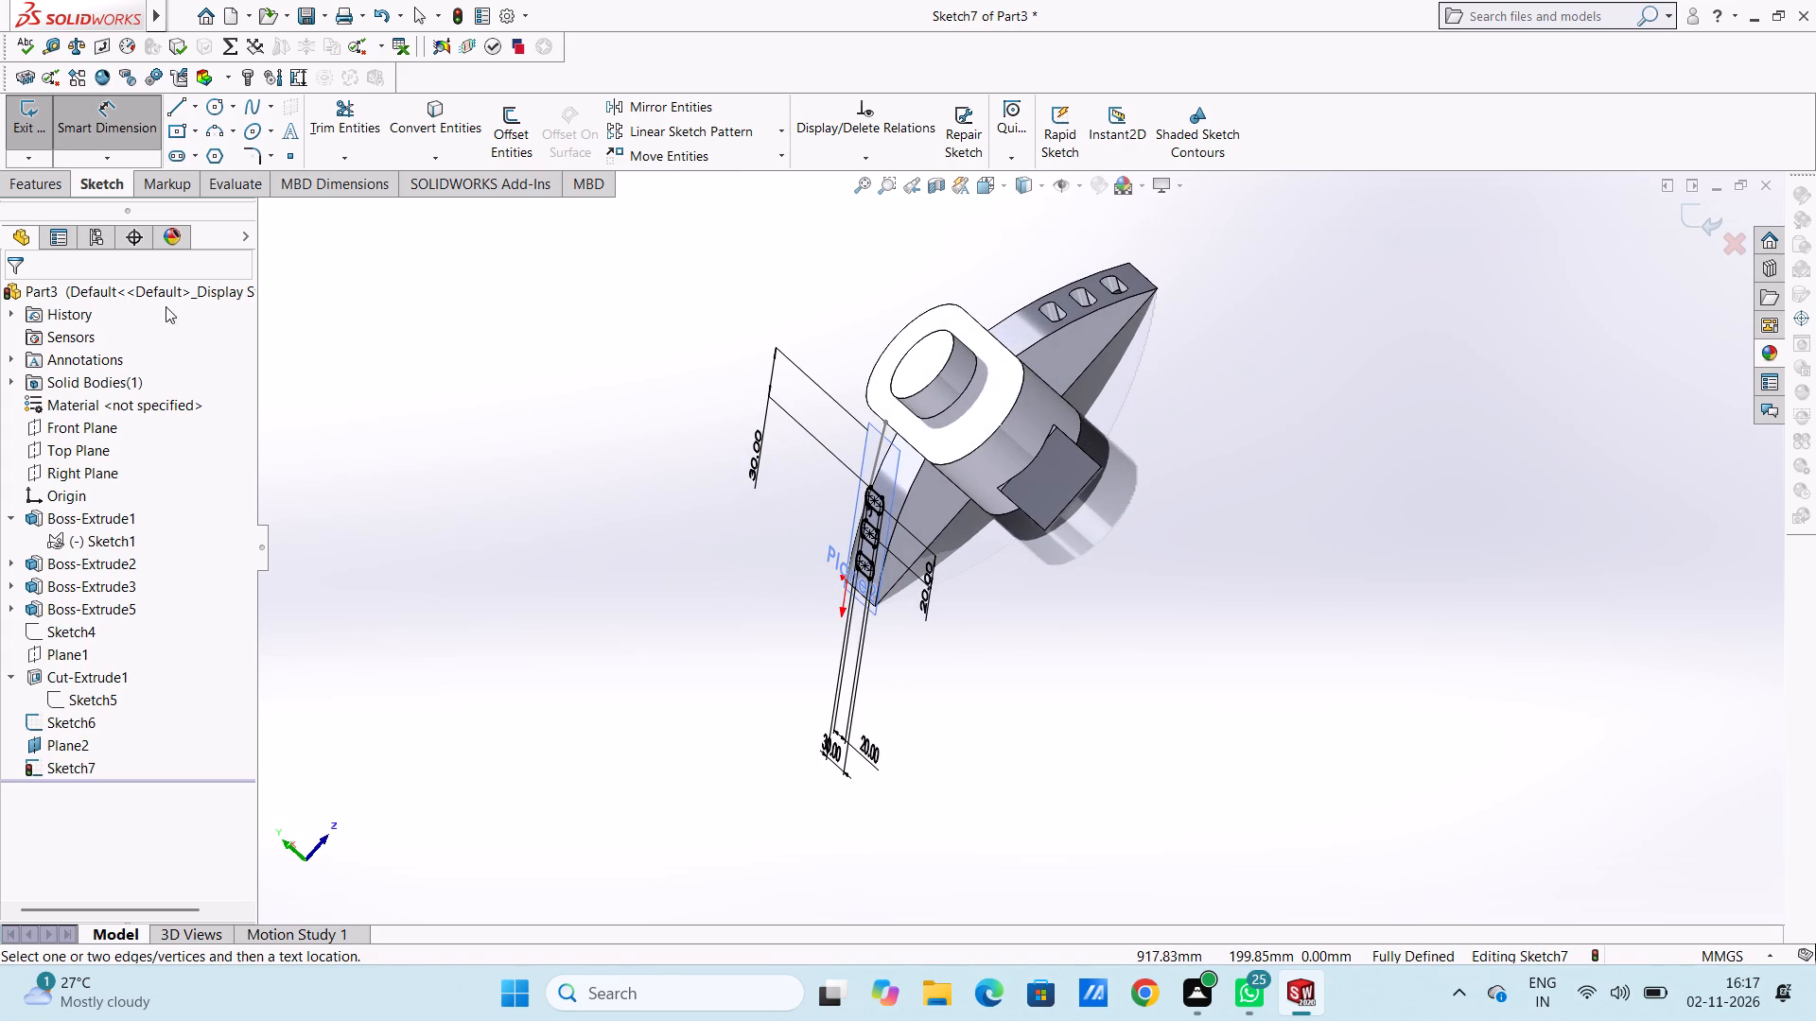
left_click(124, 124)
left_click(35, 184)
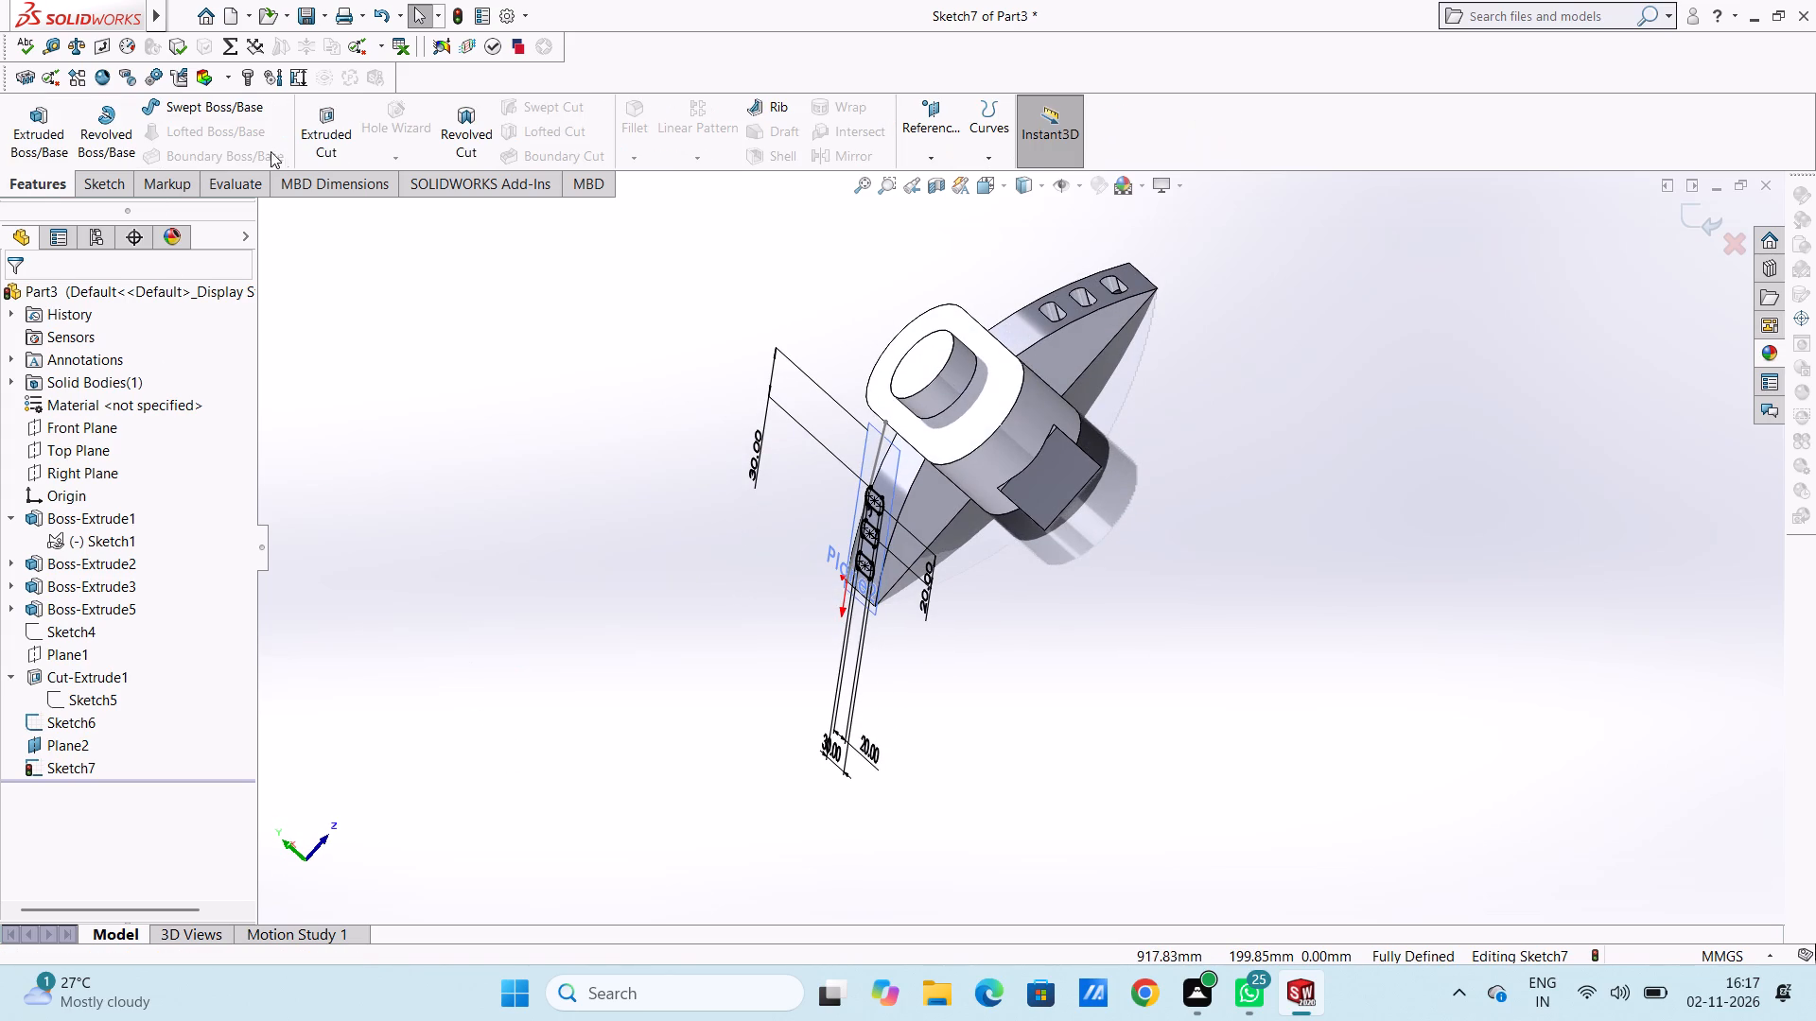
left_click(324, 135)
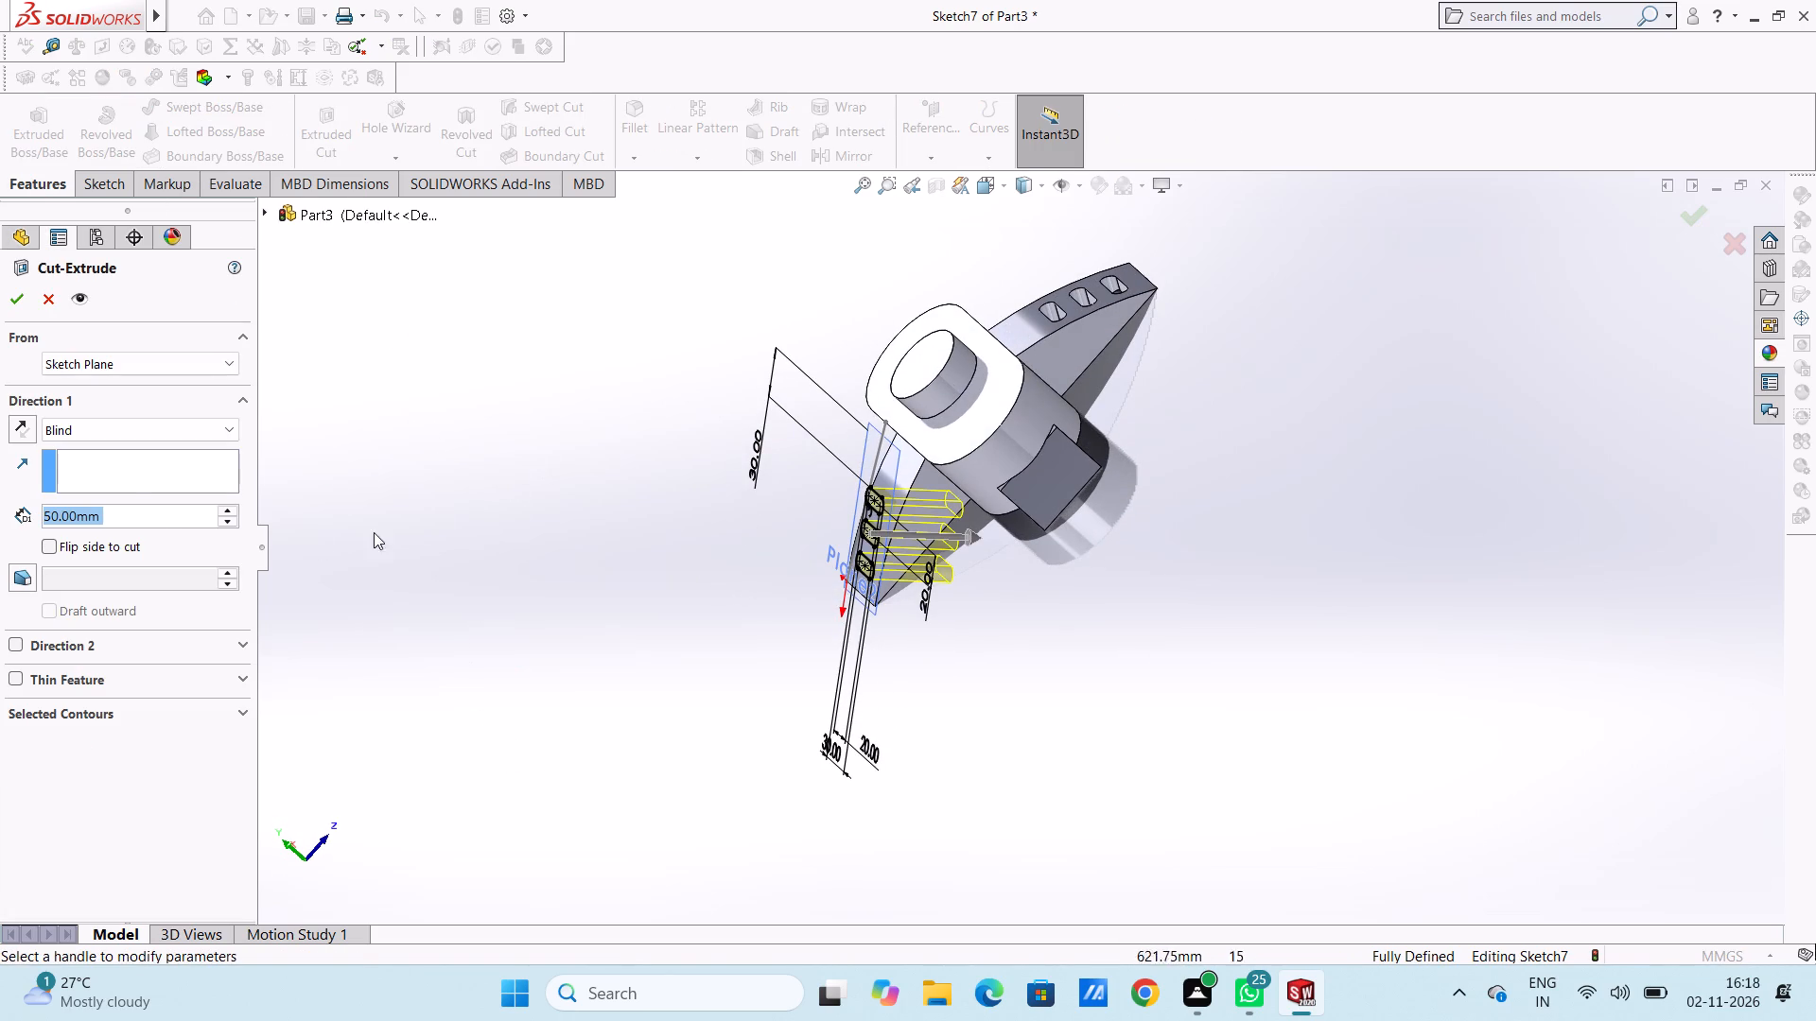
left_click(149, 427)
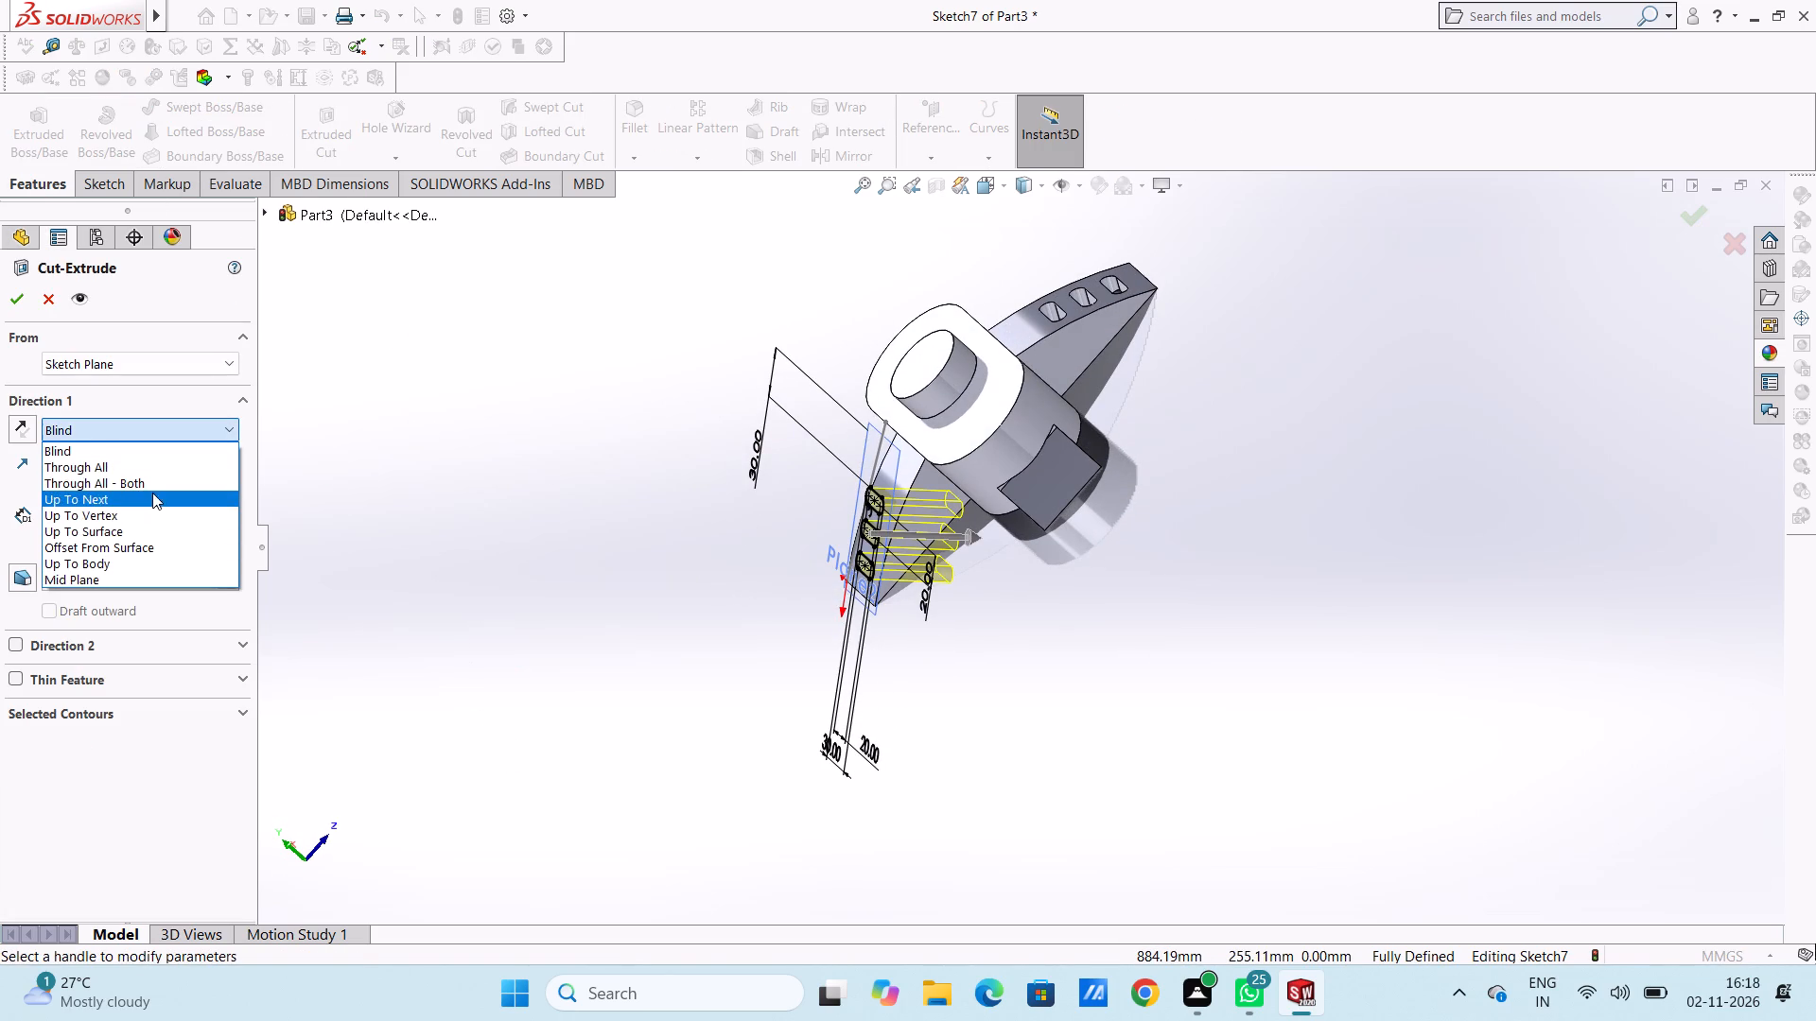
left_click(155, 480)
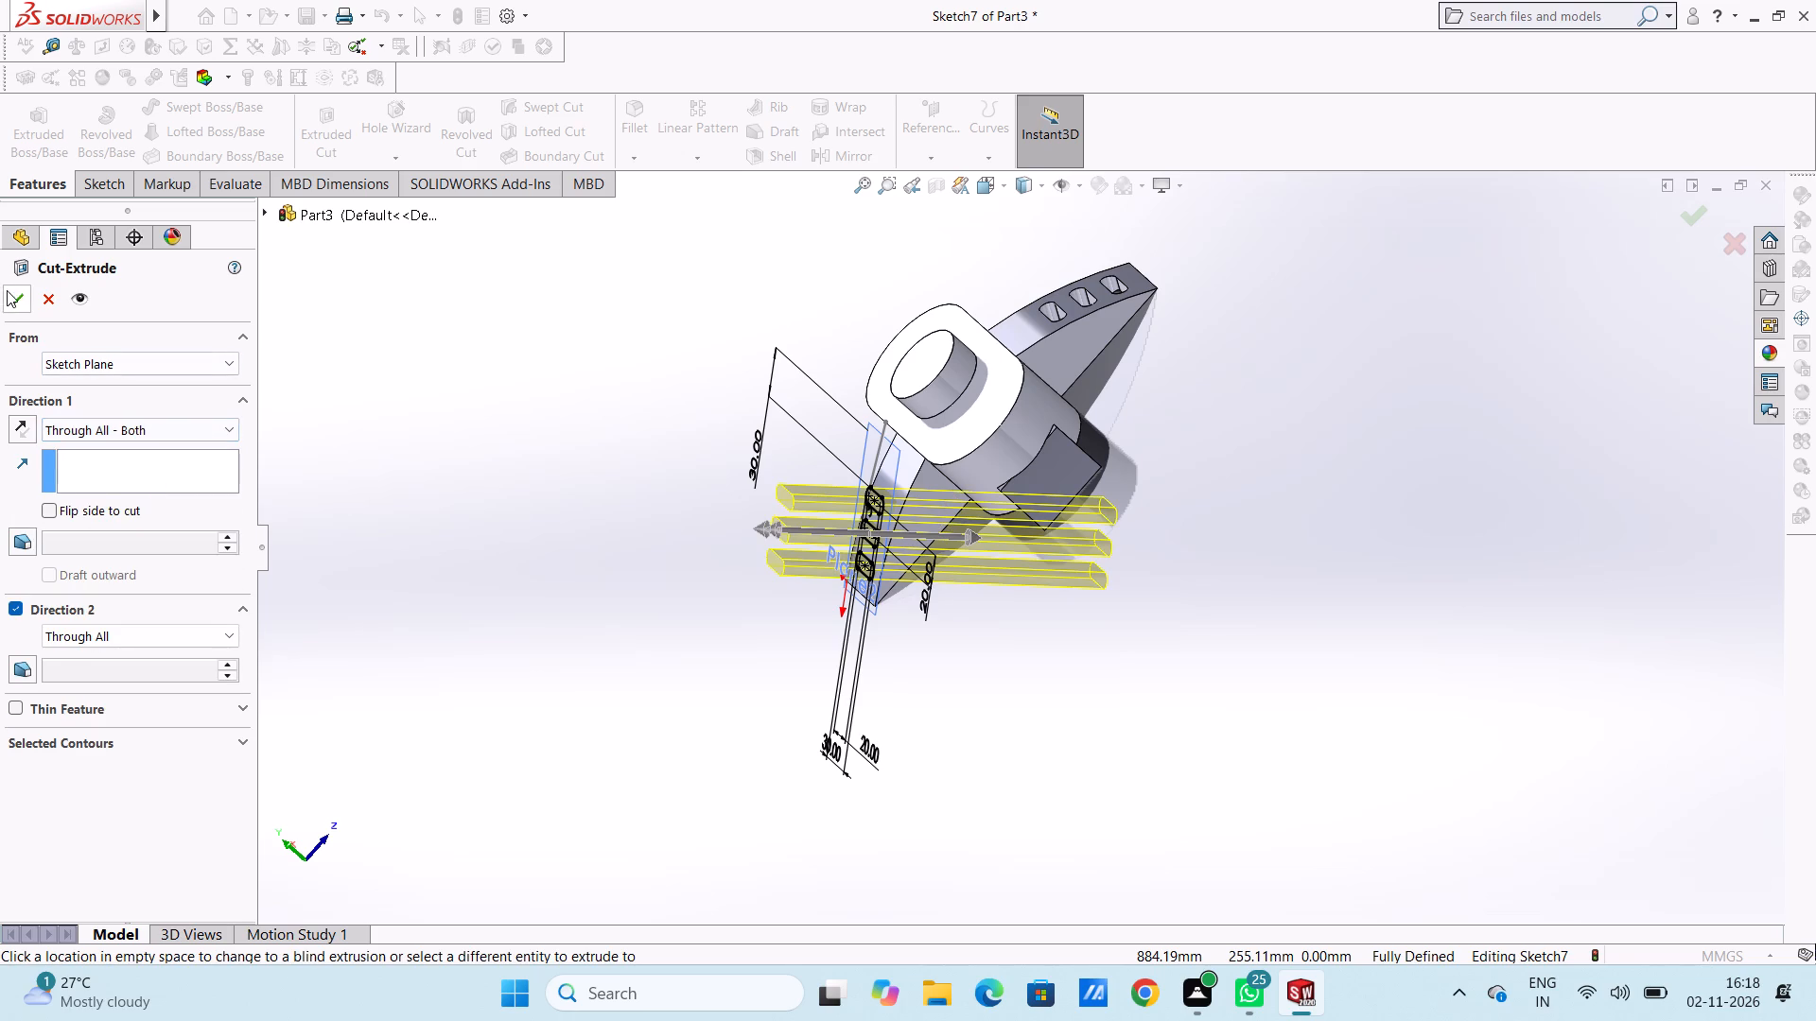
left_click(14, 290)
left_click(534, 604)
Hide the reference plane Plane2 used for the second set of slots.
middle_click_drag(553, 681, 565, 675)
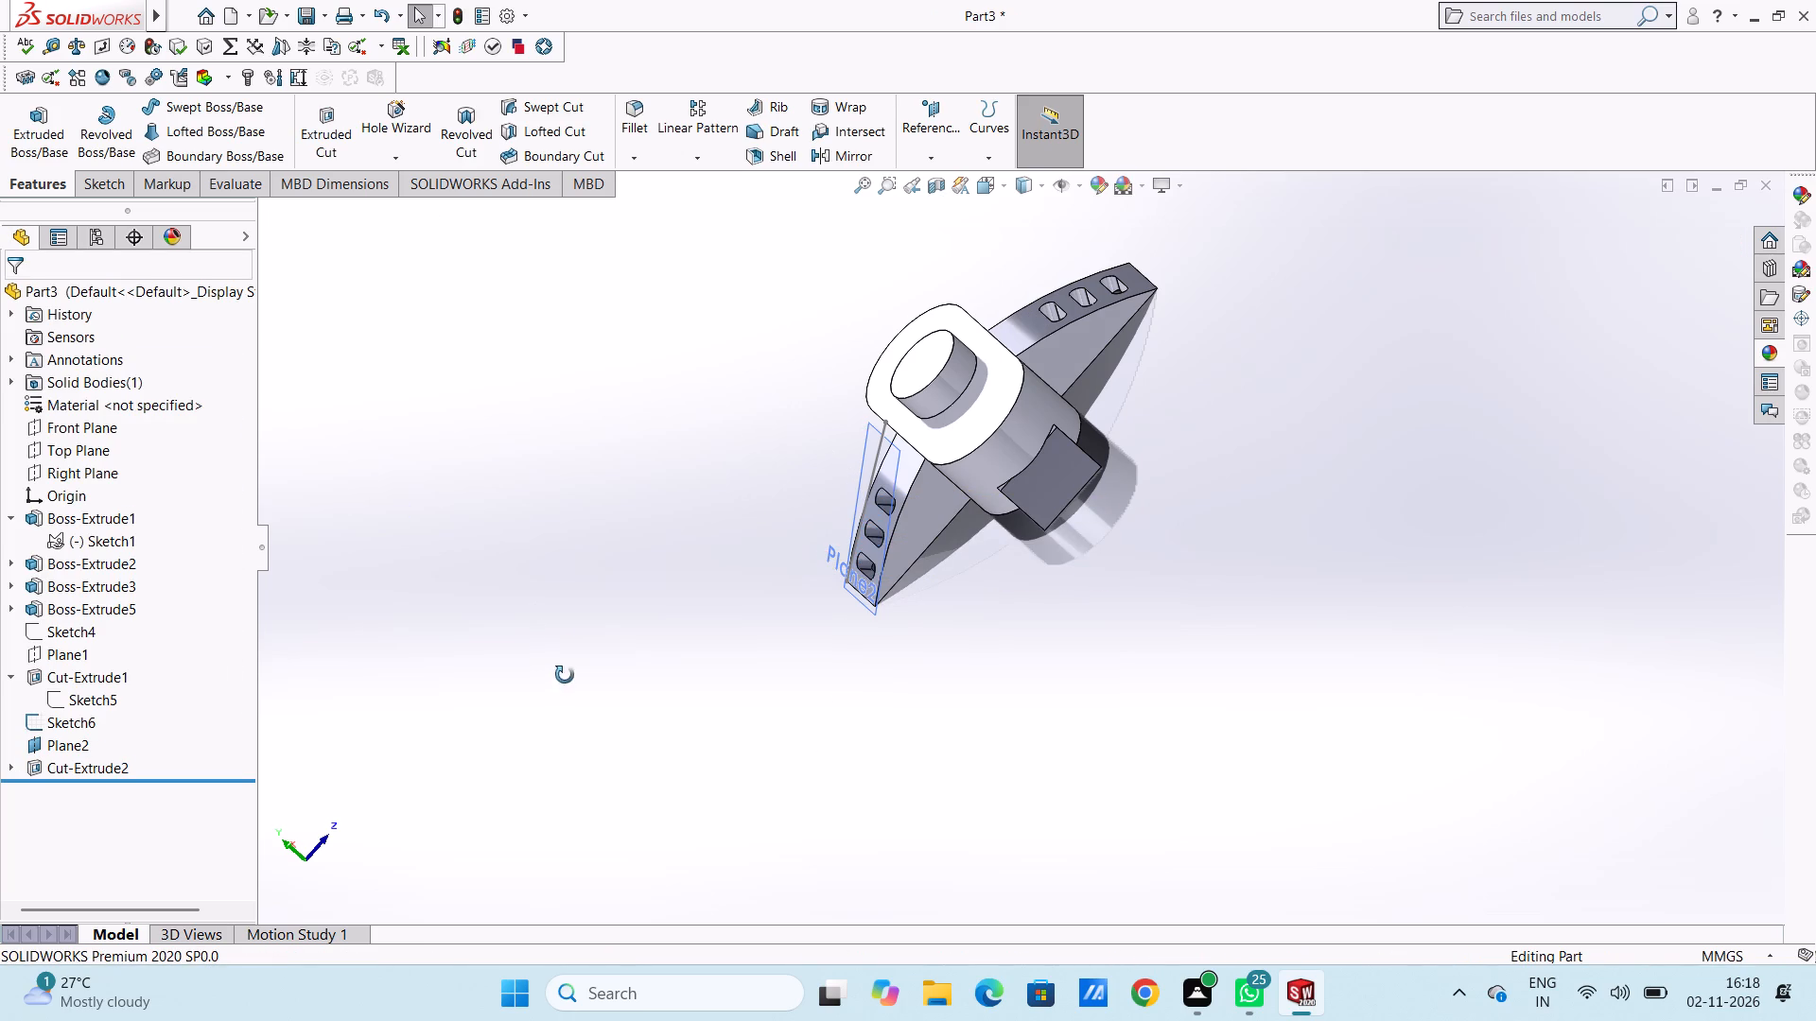
middle_click_drag(565, 675, 550, 731)
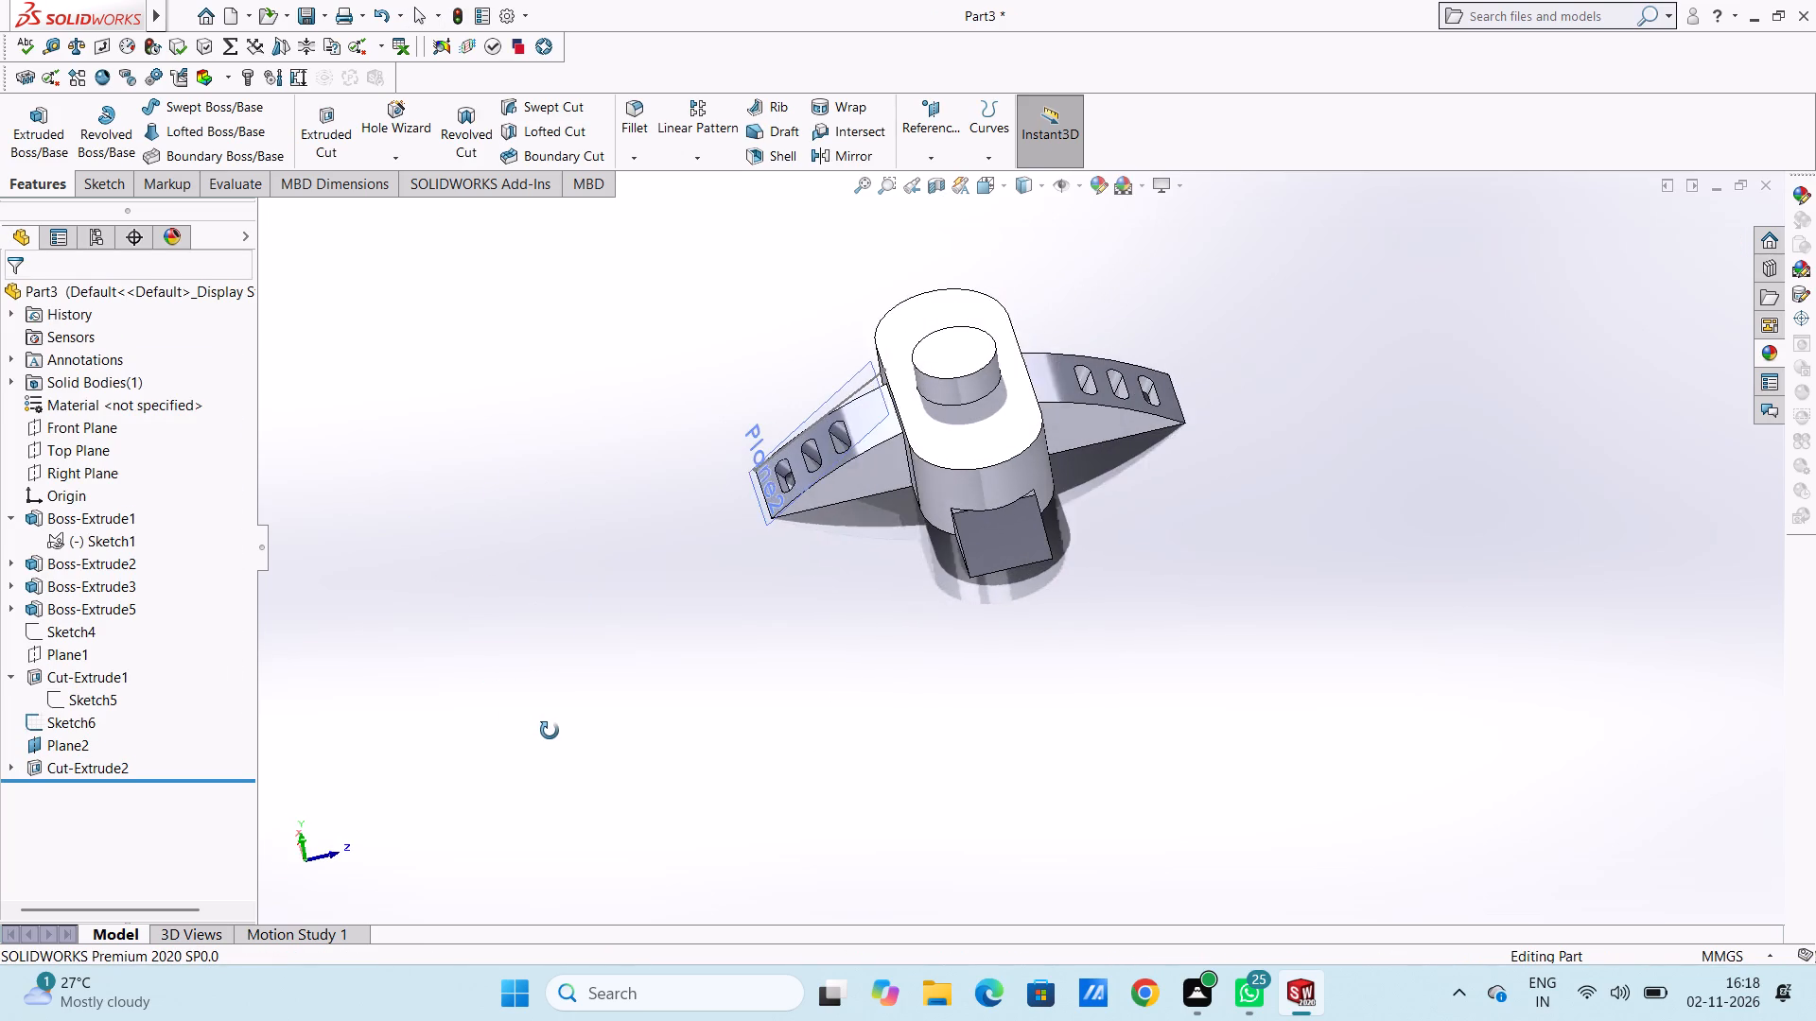
middle_click_drag(550, 731, 538, 763)
scroll(475, 685, "down", 1)
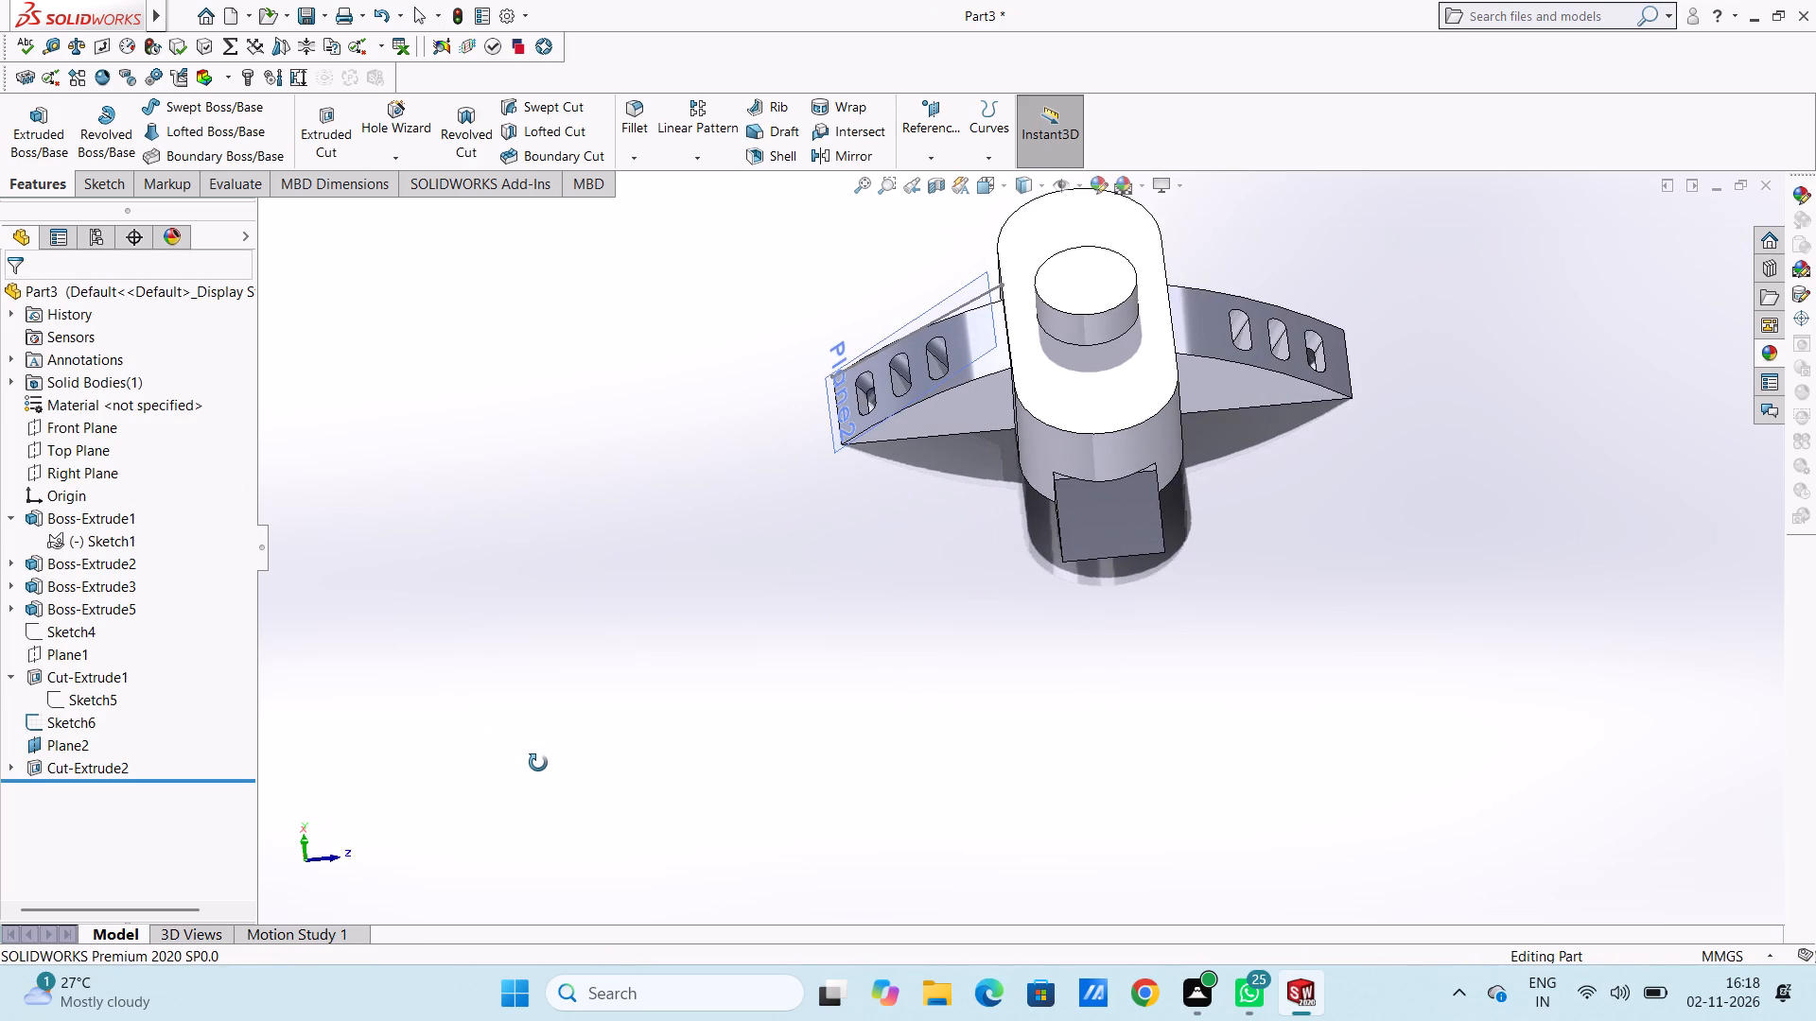
middle_click_drag(538, 763, 528, 769)
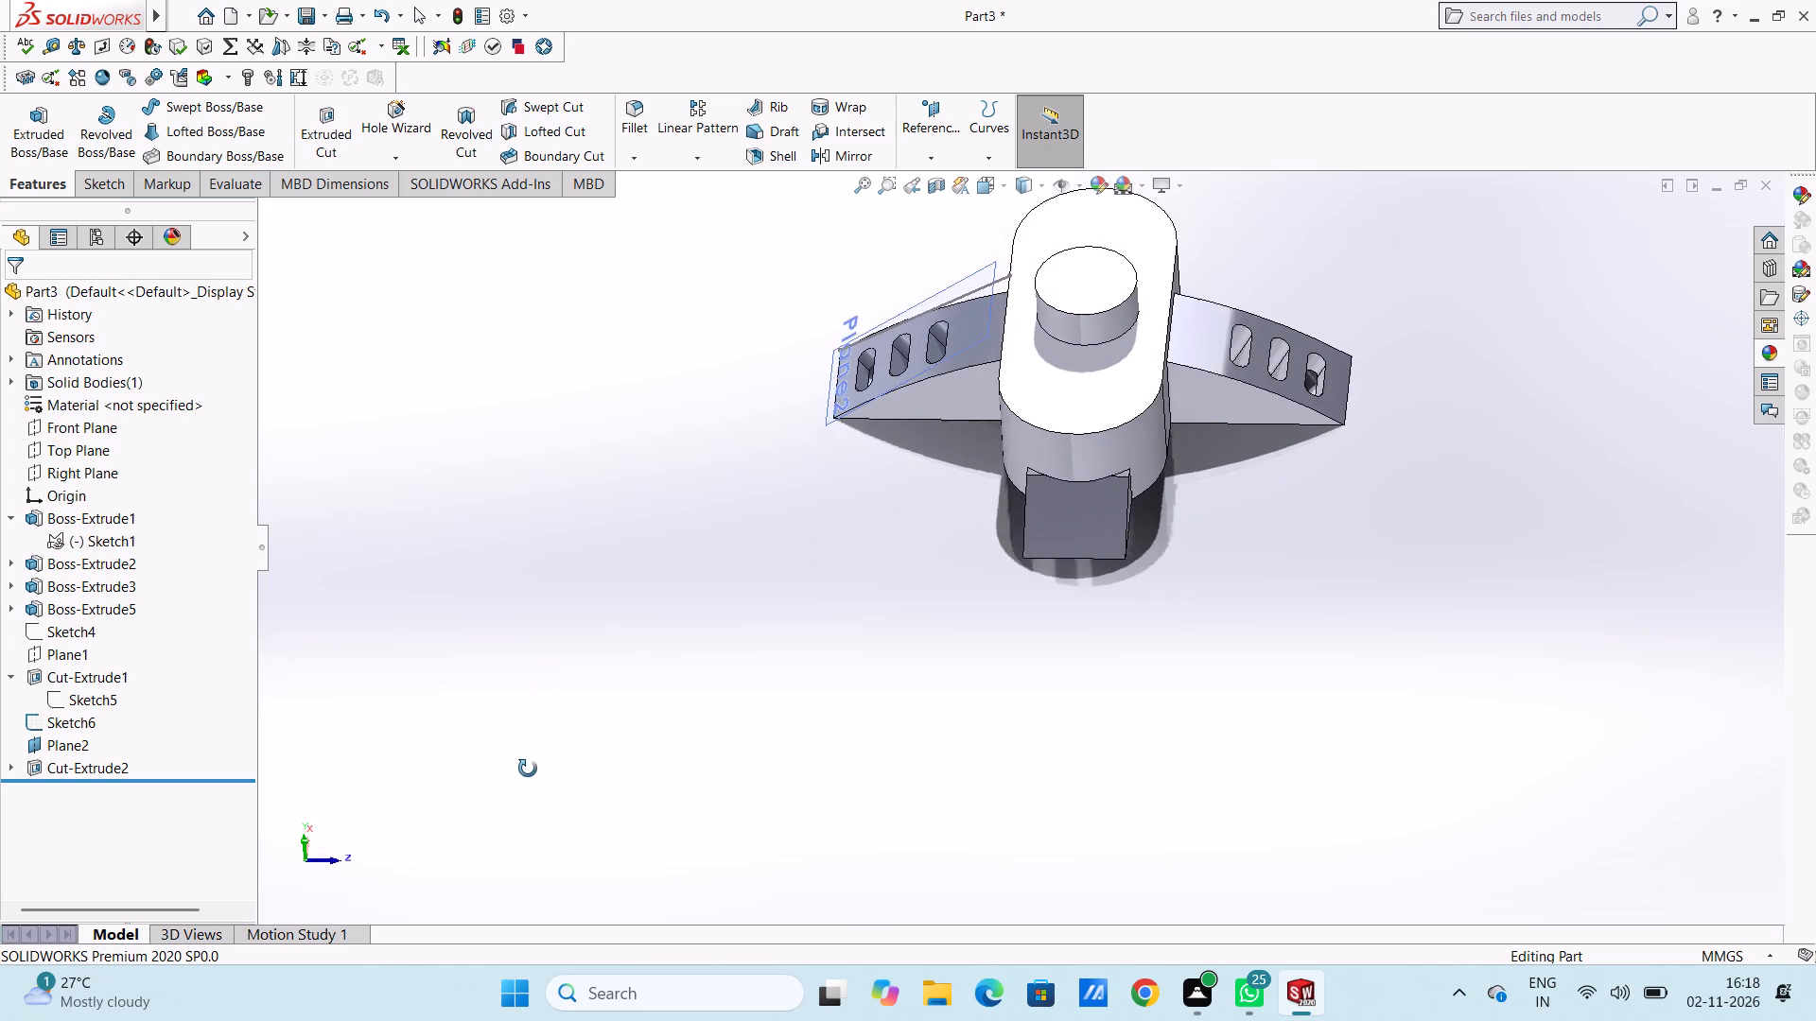
middle_click_drag(528, 769, 530, 770)
left_click(79, 748)
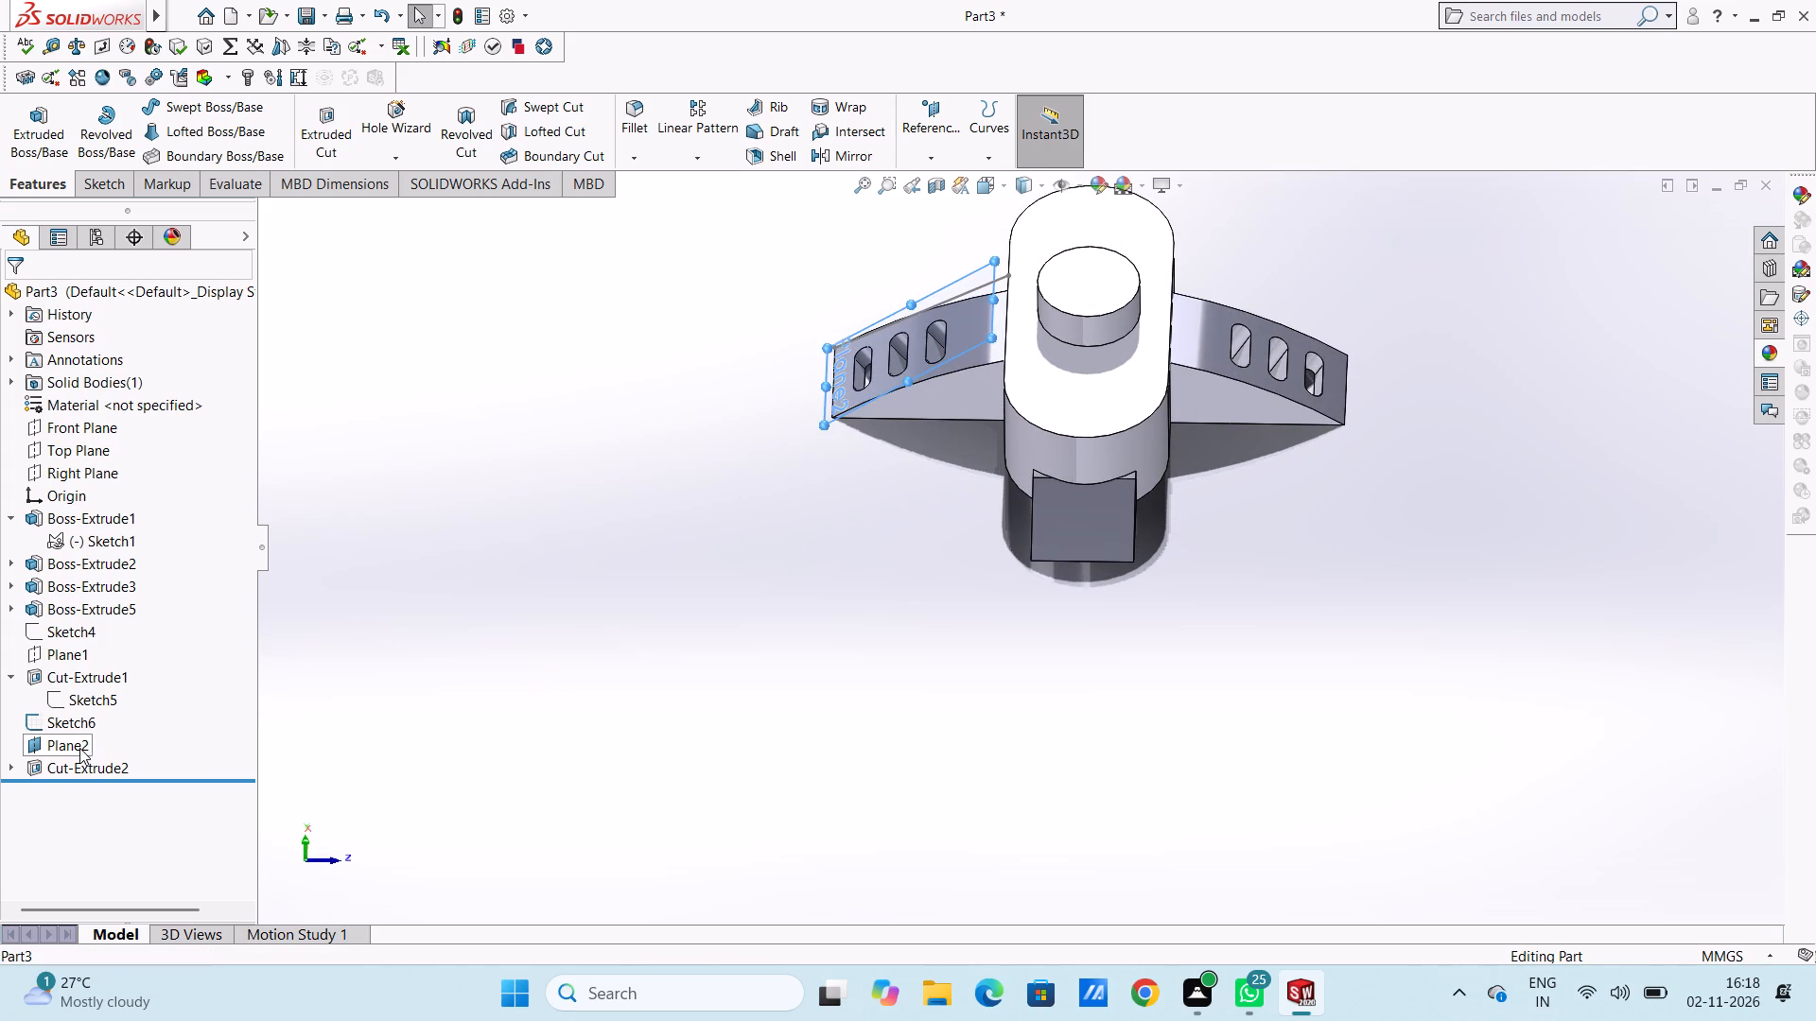
left_click(125, 722)
Examine the body, boss and both slotted side features in isometric, rotated and front views.
scroll(819, 656, "up", 4)
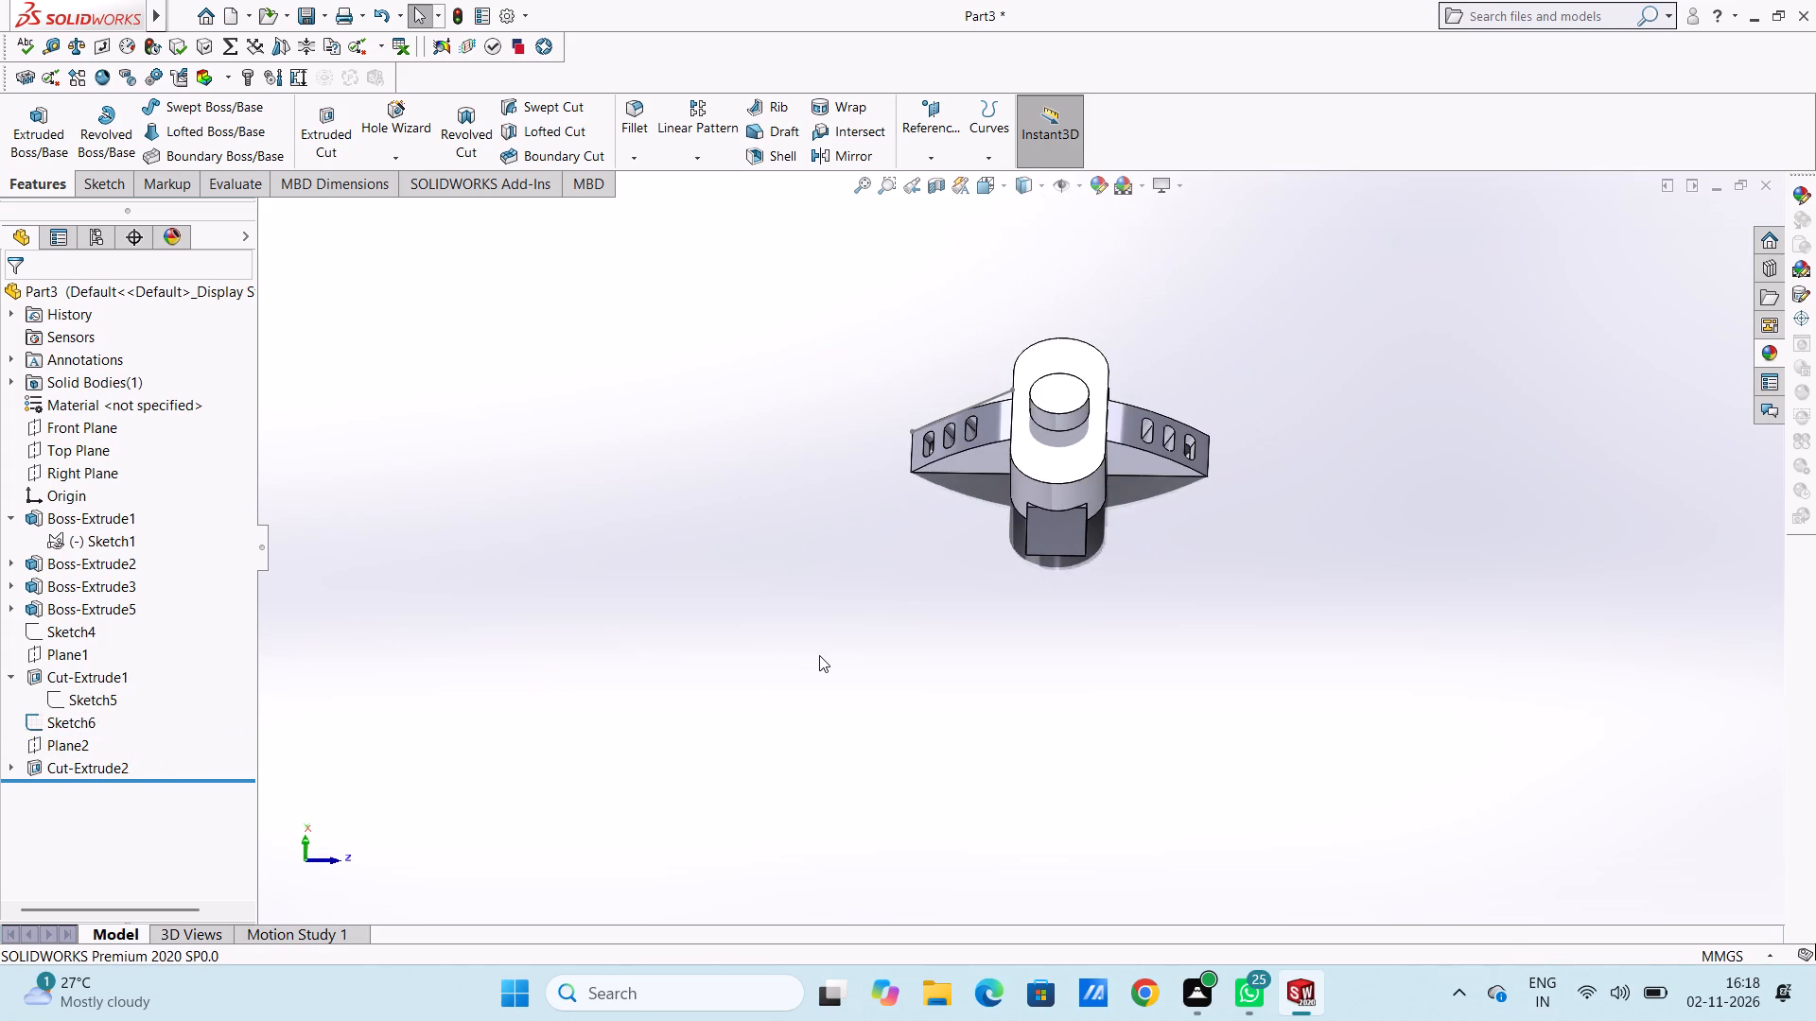
middle_click_drag(817, 638, 812, 611)
key("ctrl+7")
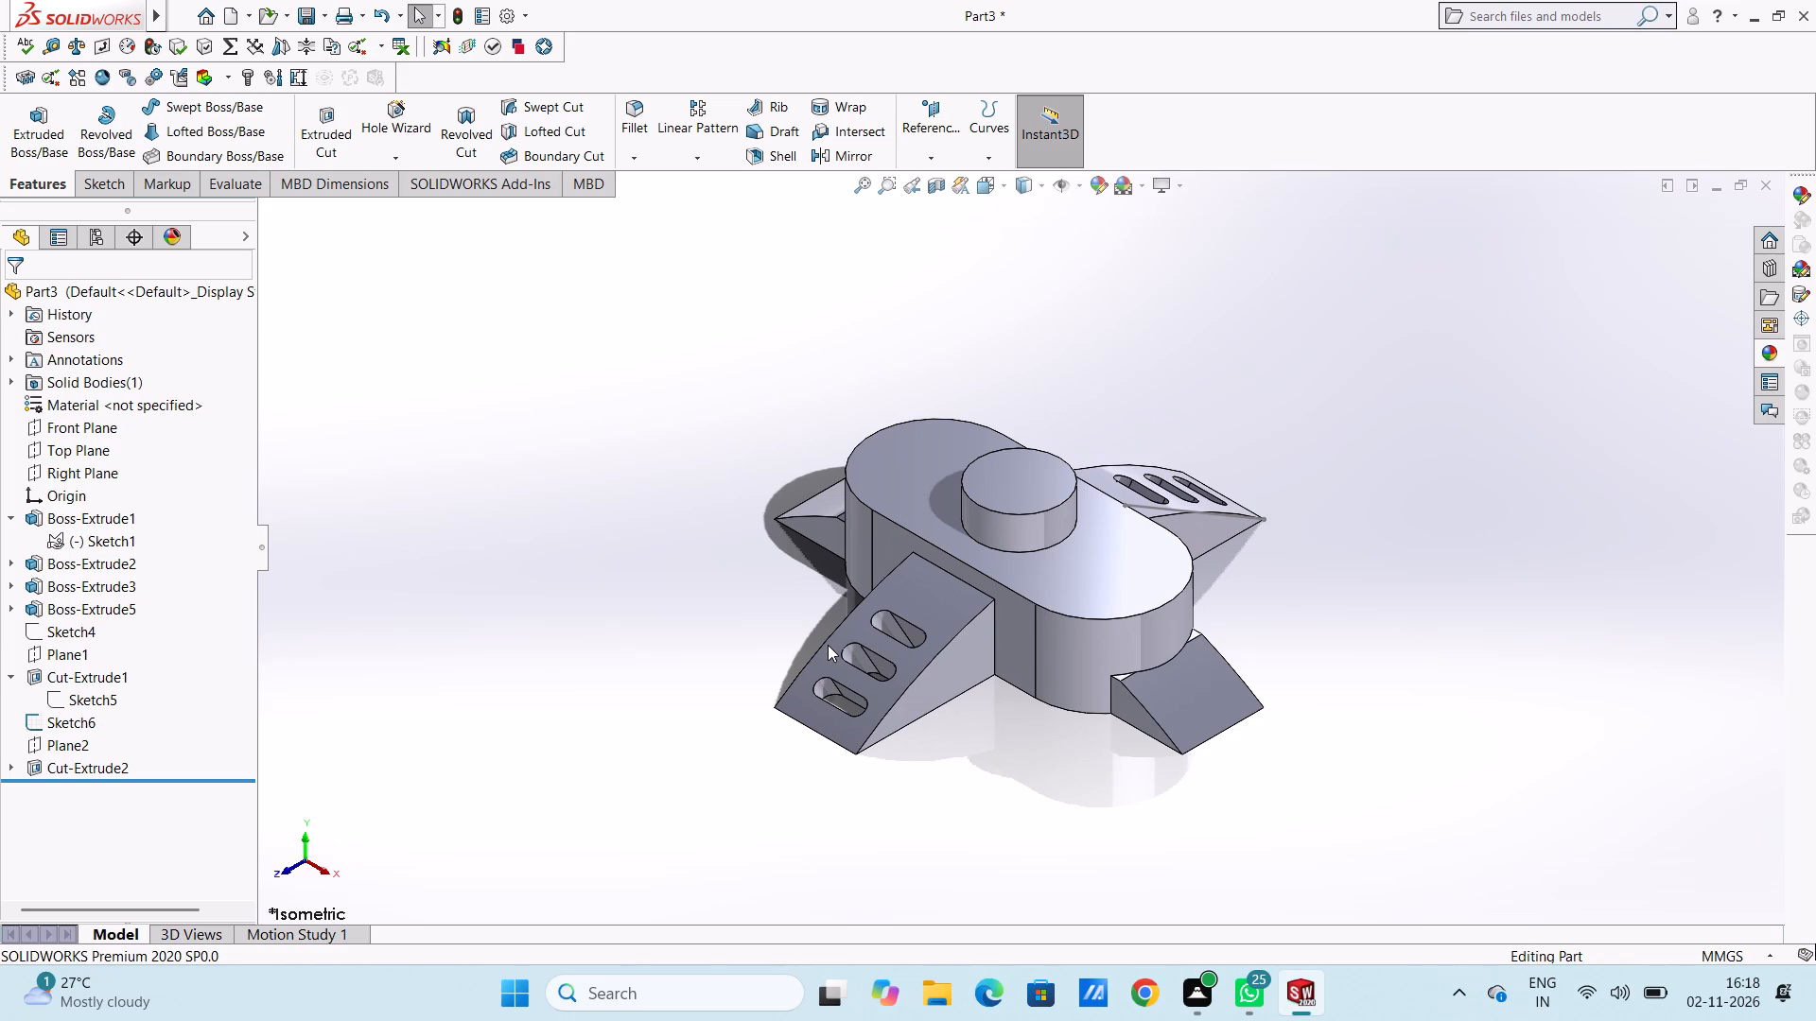
scroll(1122, 733, "up", 2)
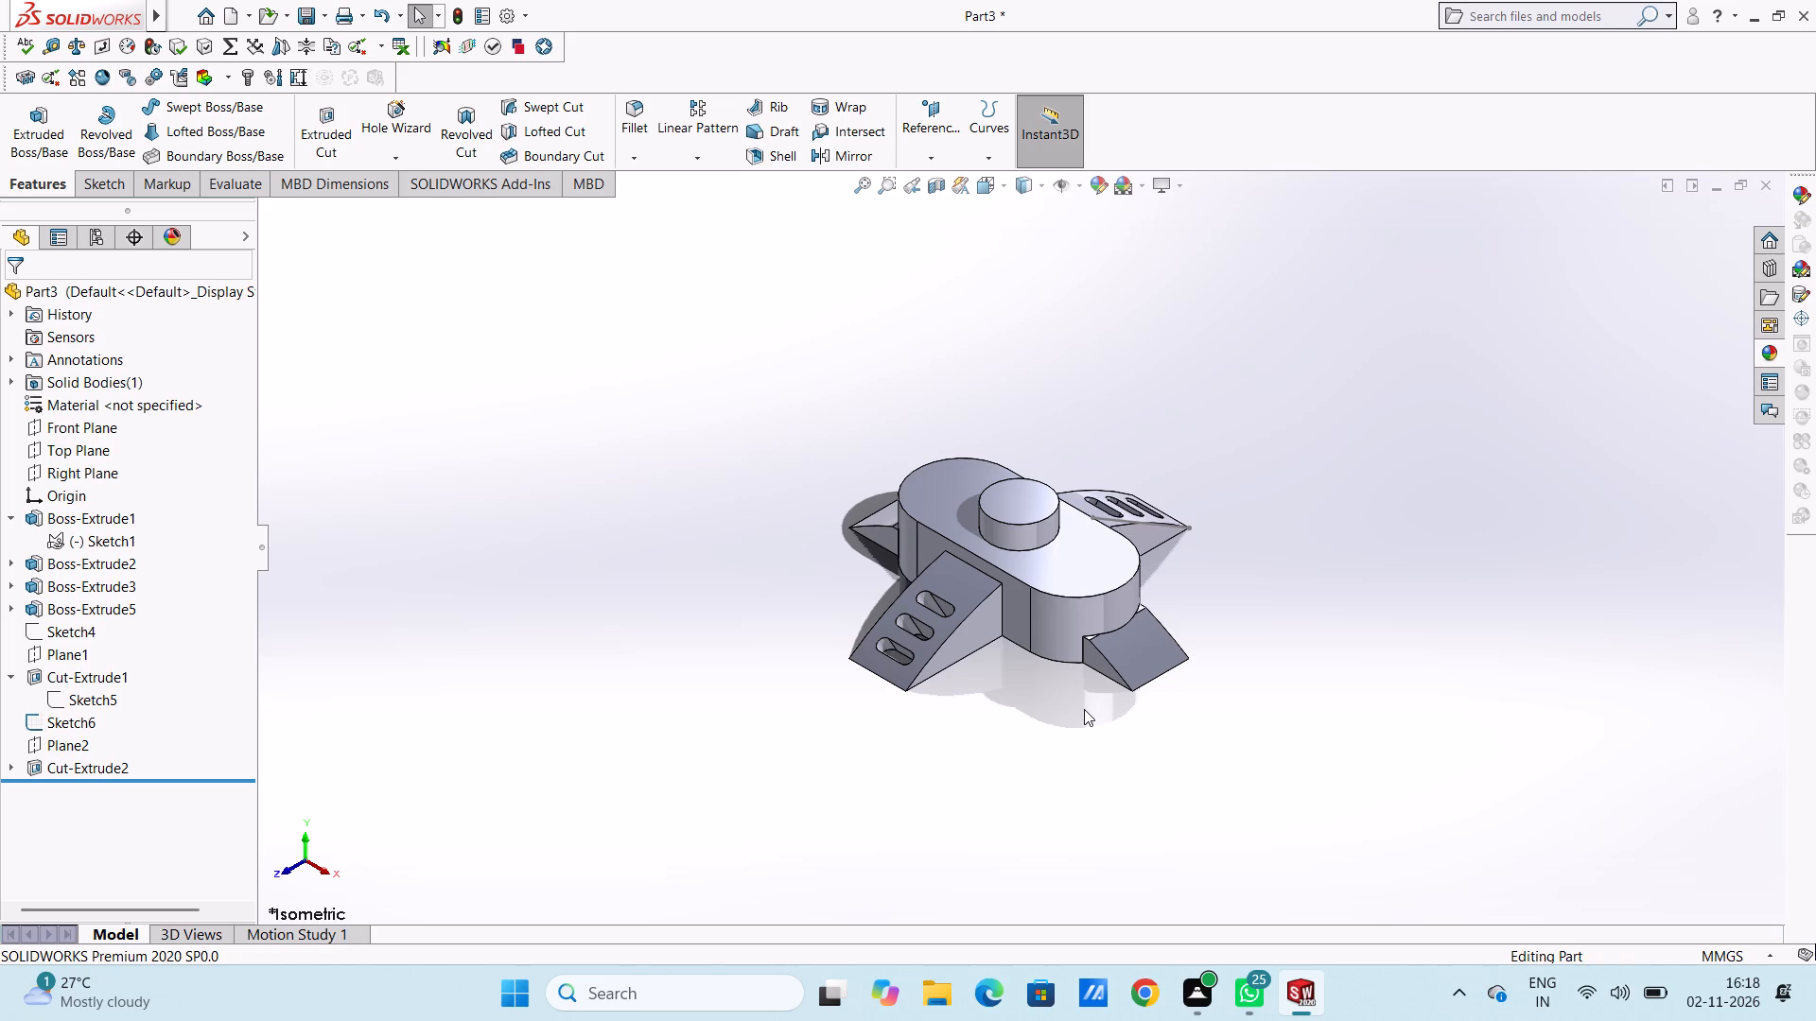
middle_click_drag(1059, 750, 1144, 792)
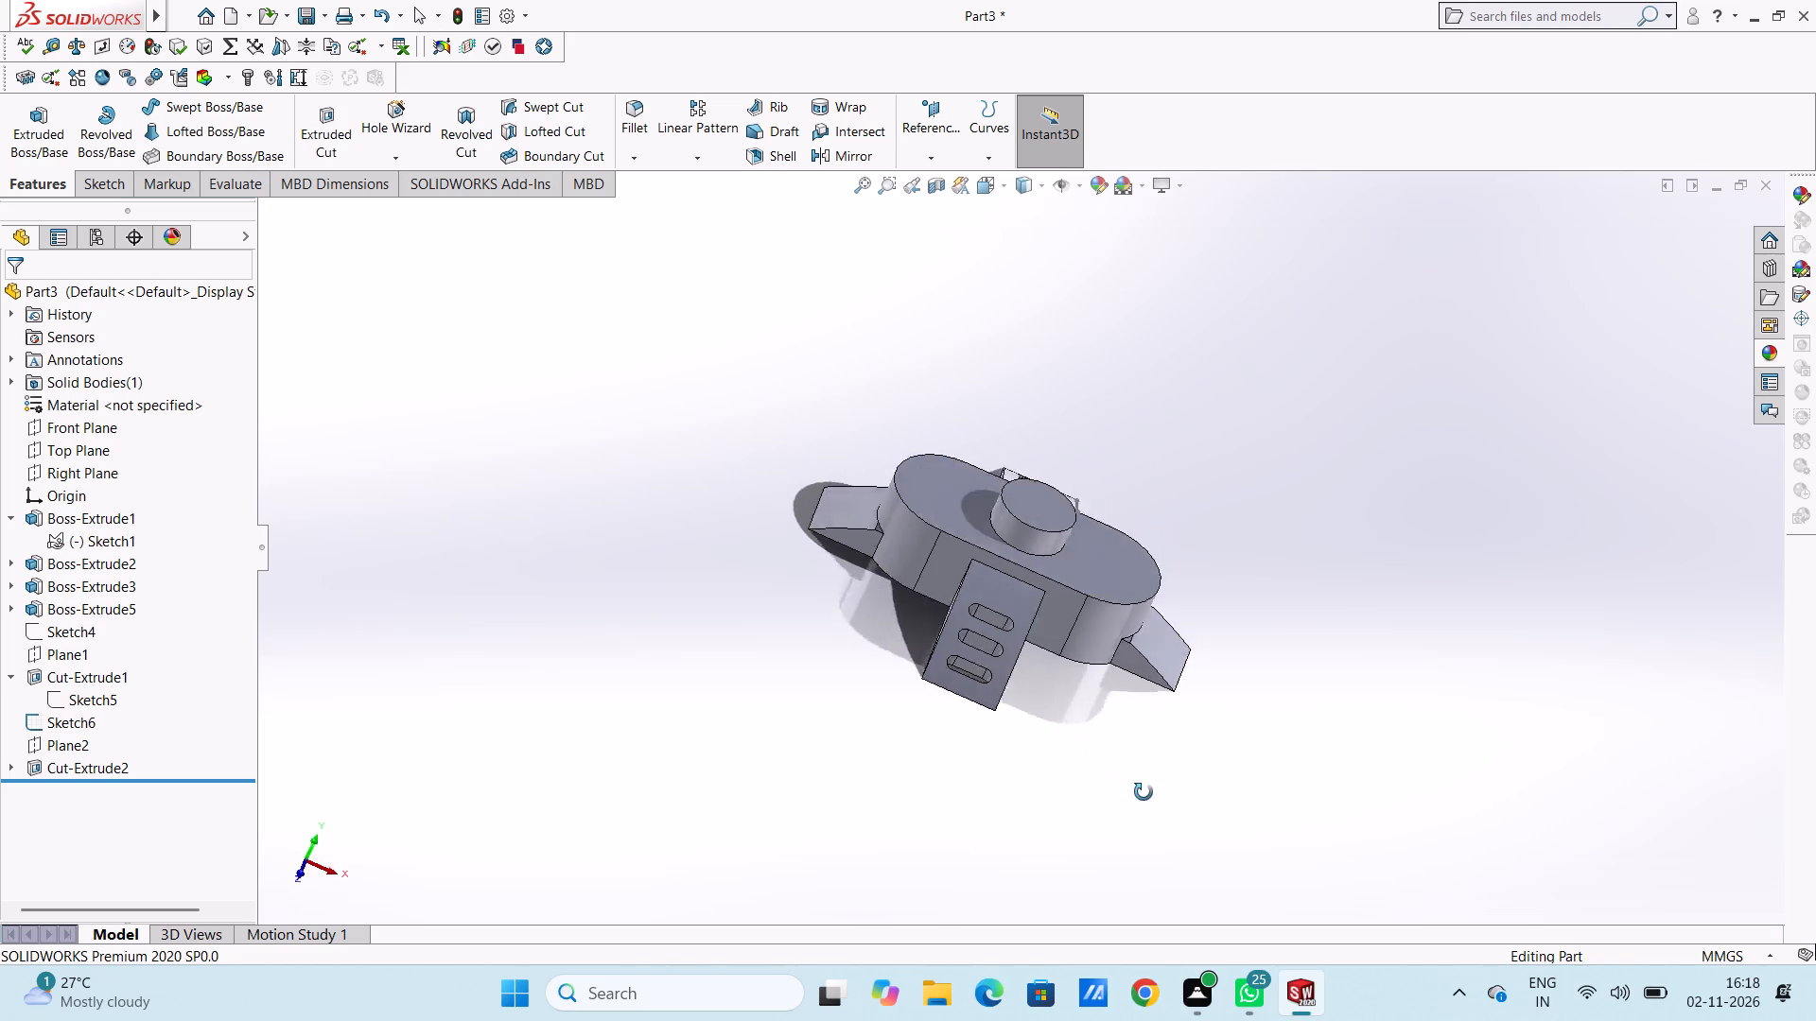
middle_click_drag(1144, 792, 1129, 743)
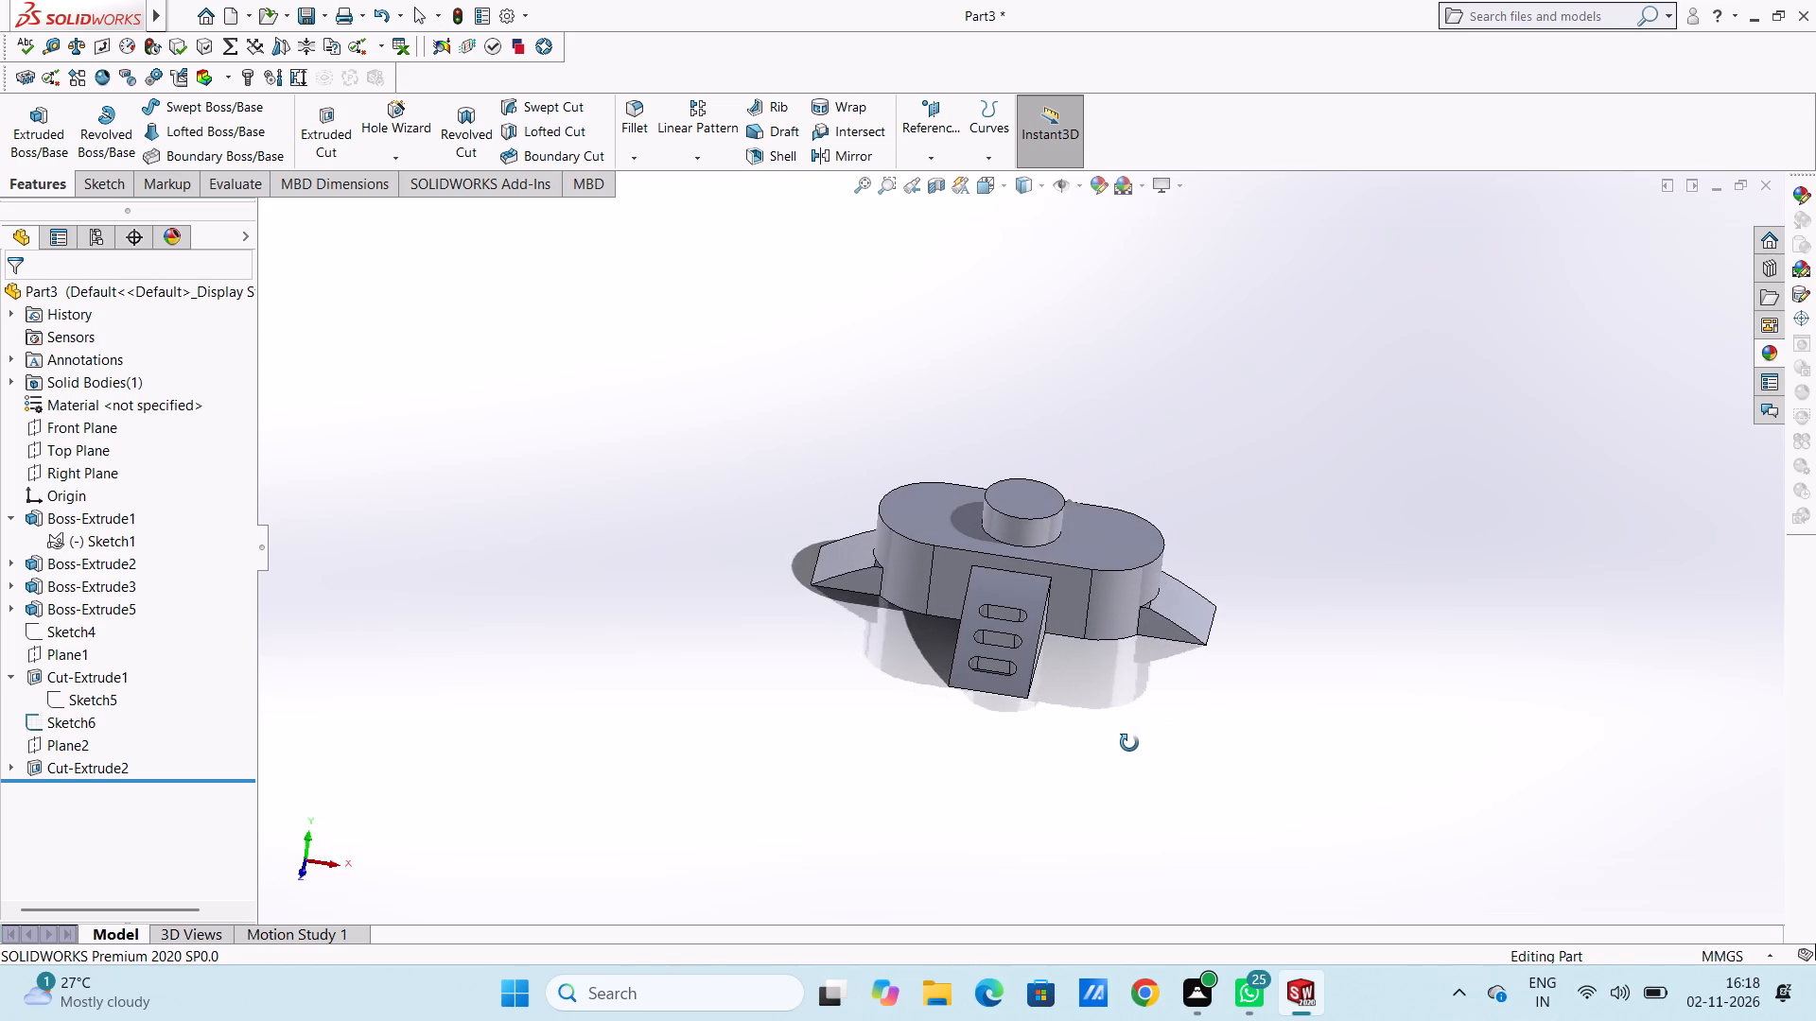
middle_click_drag(1129, 743, 1109, 720)
middle_click_drag(1090, 730, 1080, 735)
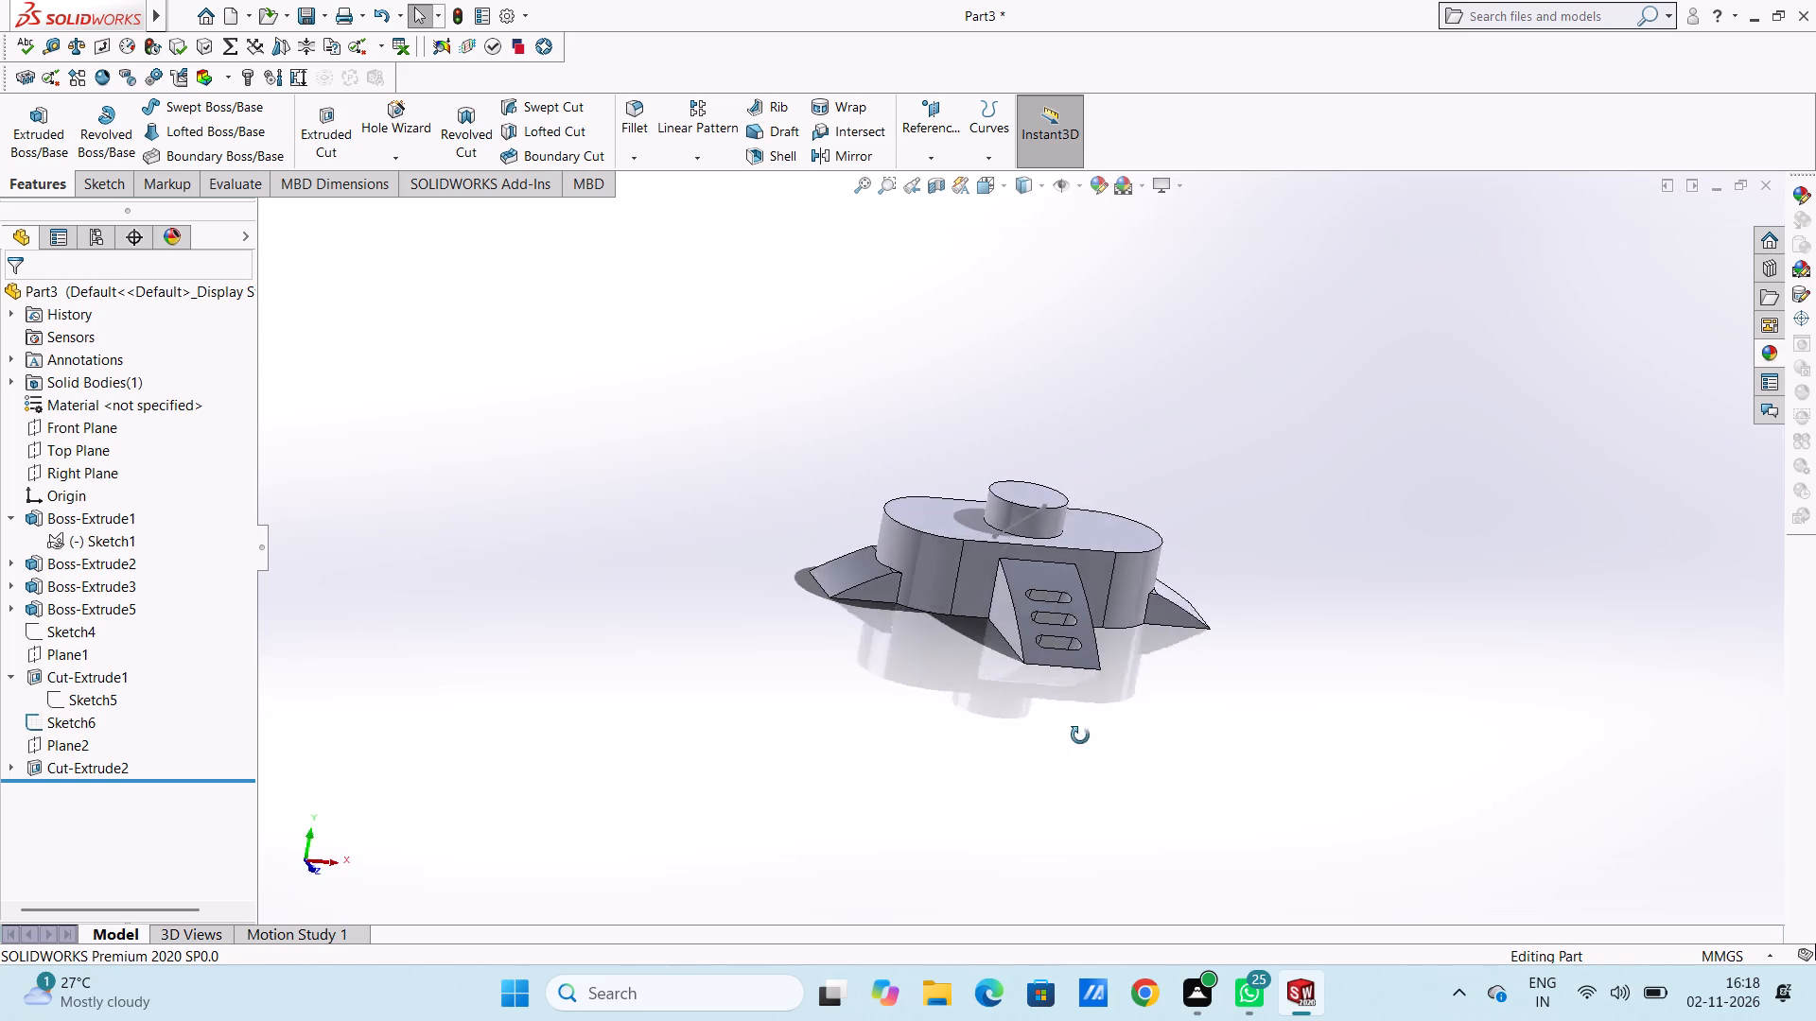
middle_click_drag(1080, 735, 1017, 741)
middle_click(1016, 742)
middle_click_drag(1016, 751, 1049, 822)
middle_click_drag(1050, 718, 1049, 837)
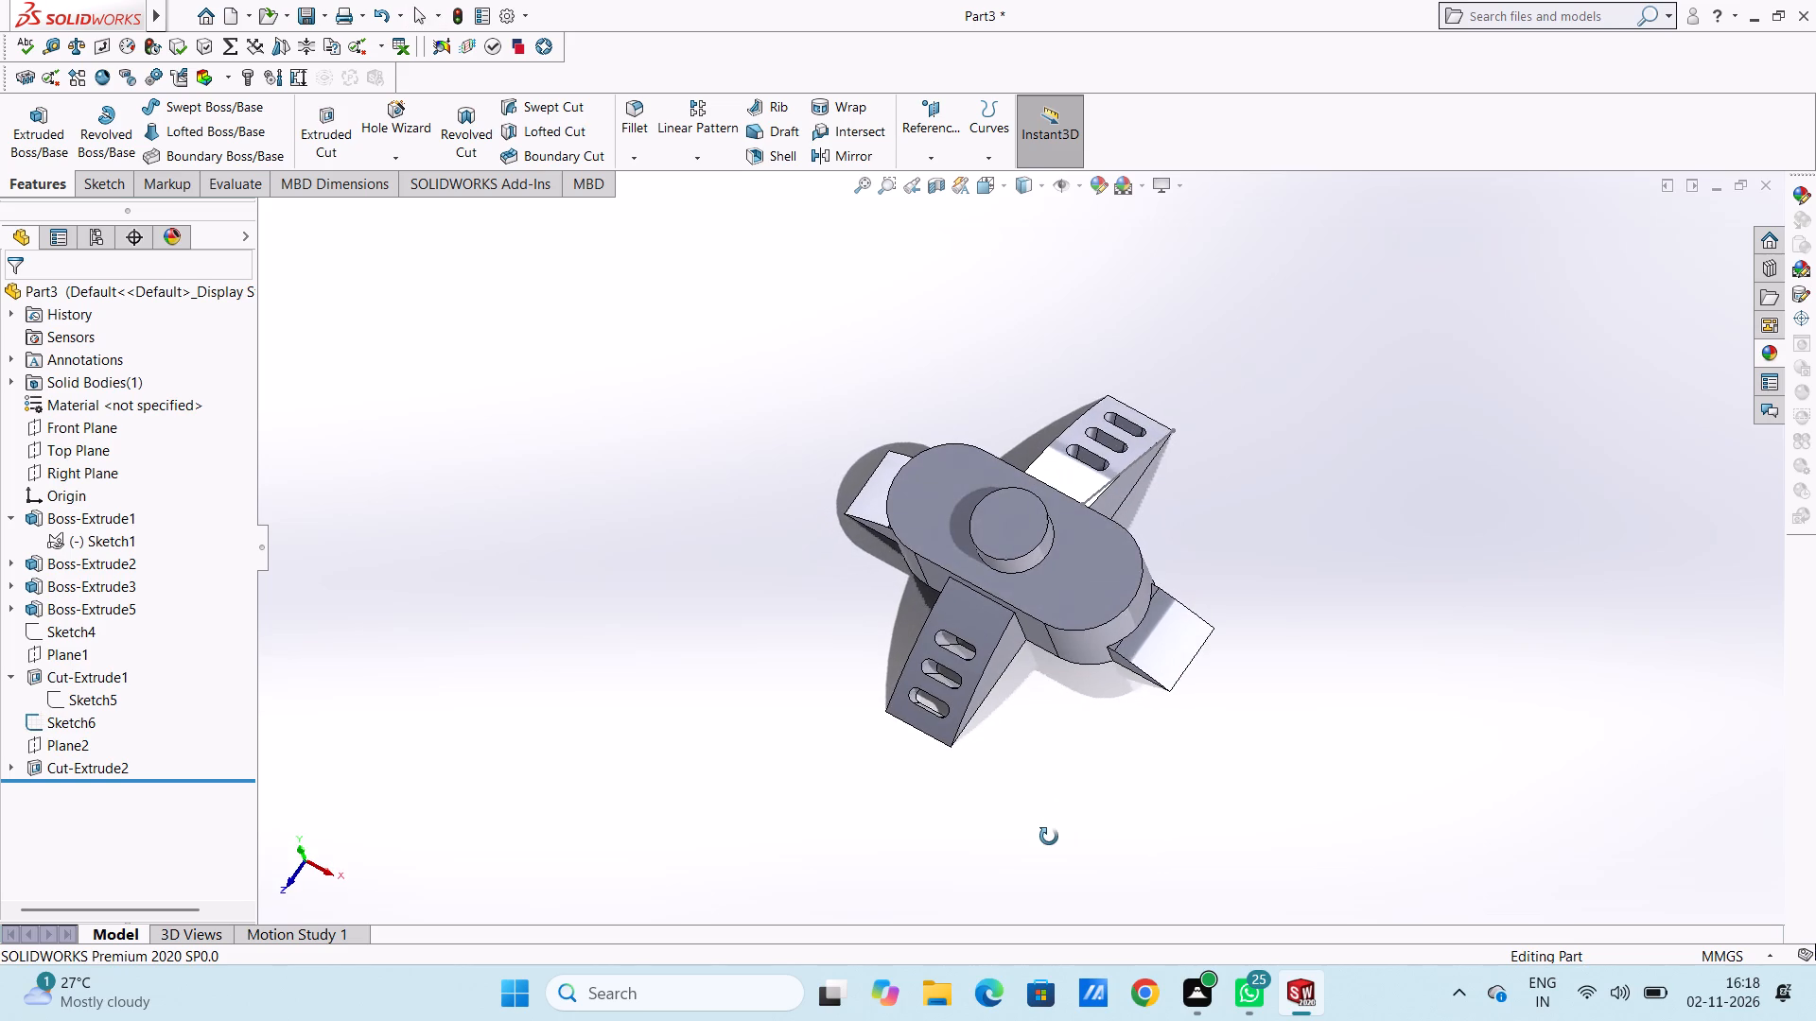
middle_click_drag(1049, 837, 1043, 836)
middle_click_drag(1028, 793, 1074, 760)
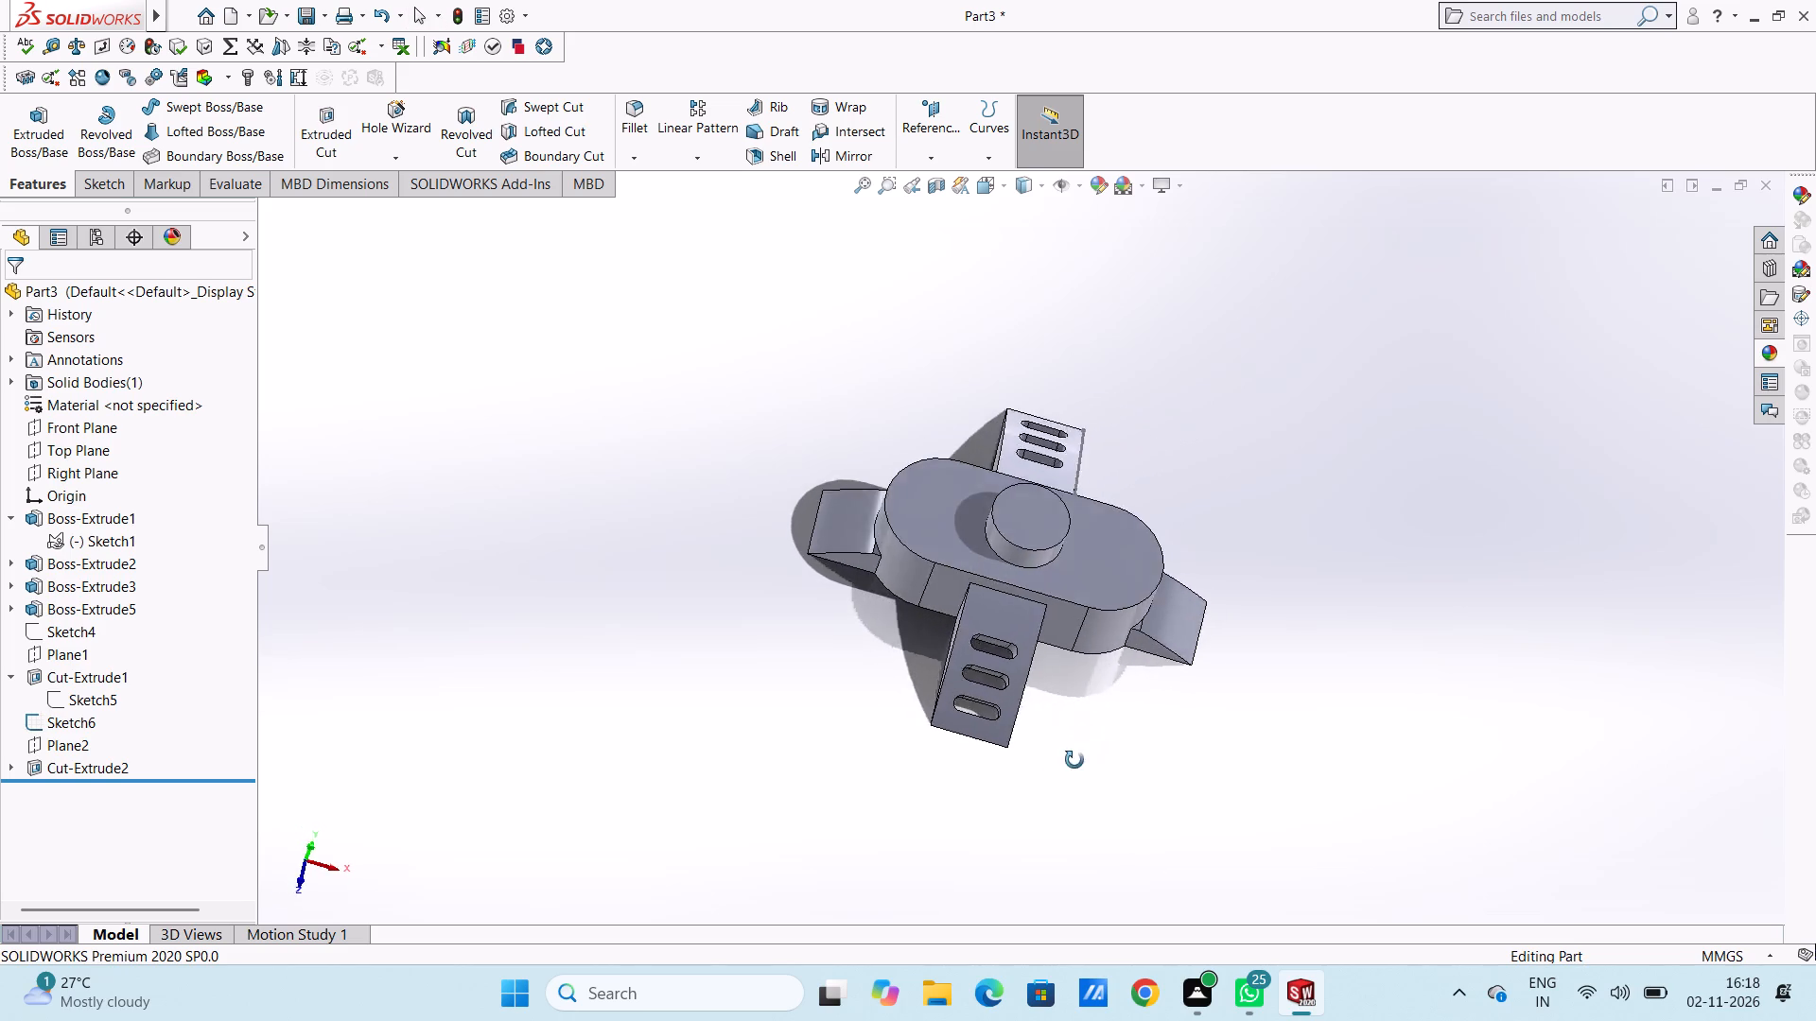
middle_click_drag(1074, 760, 1054, 733)
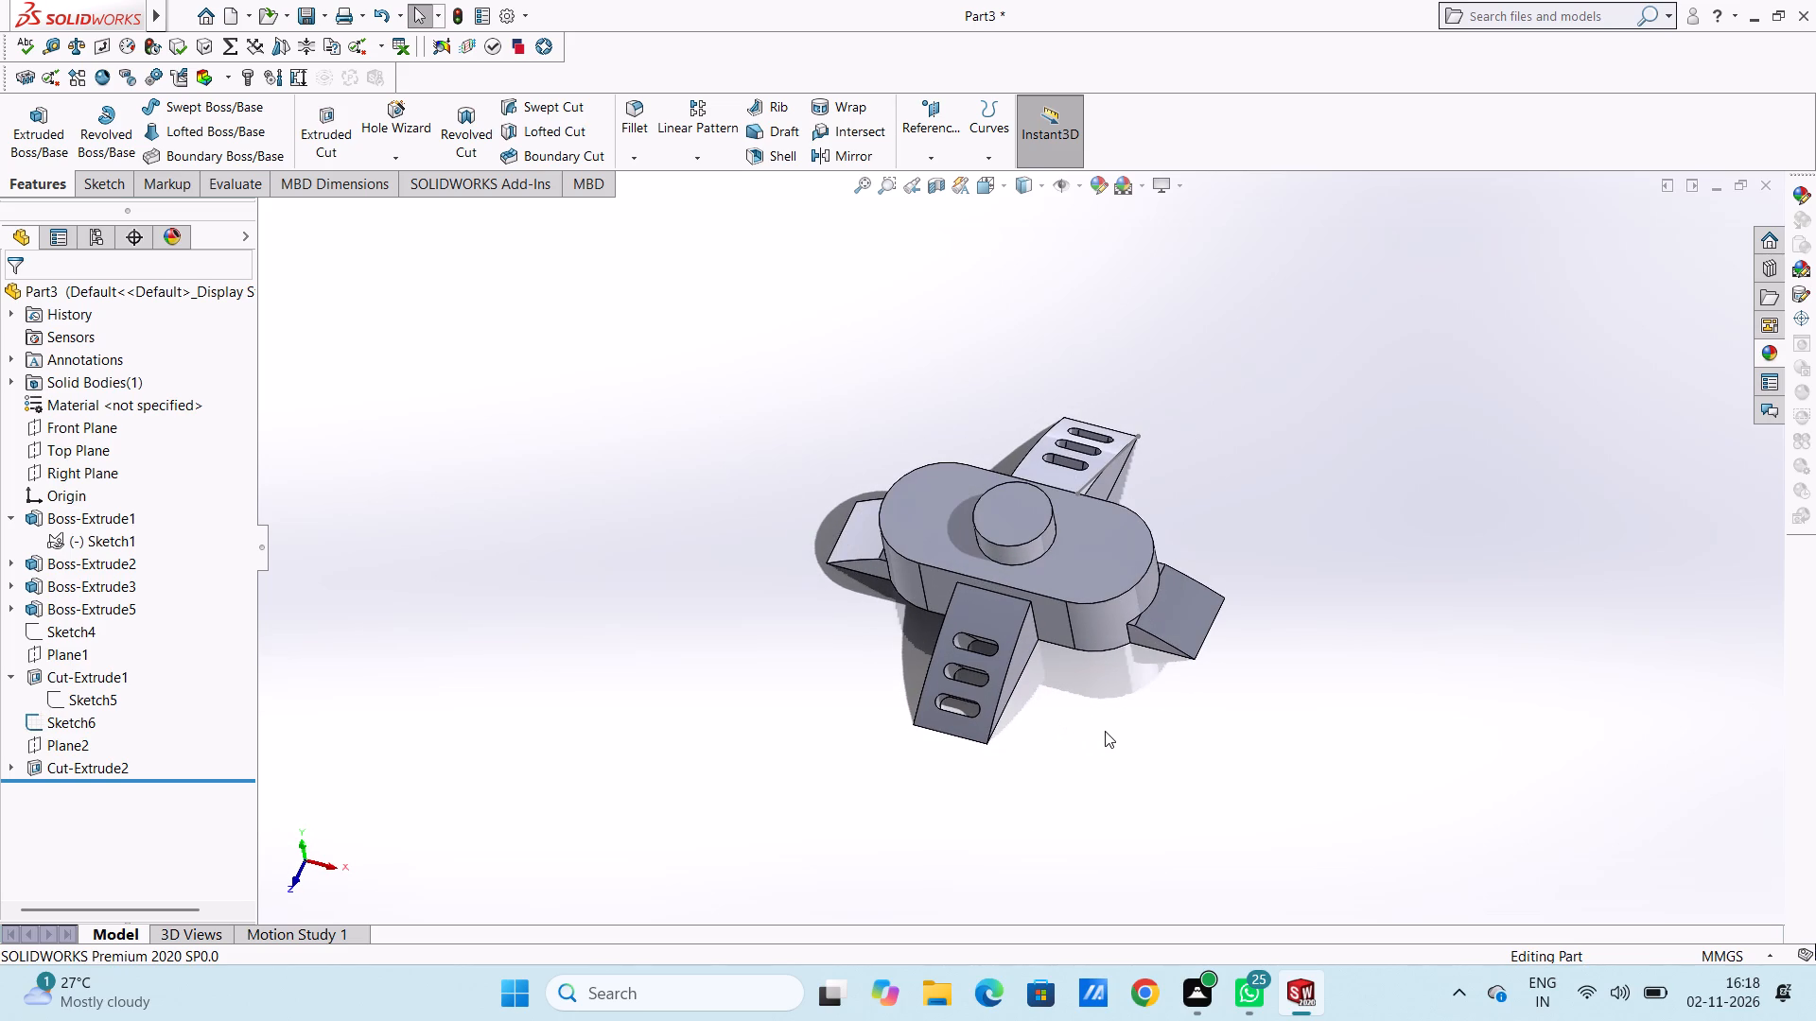
key("ctrl+1")
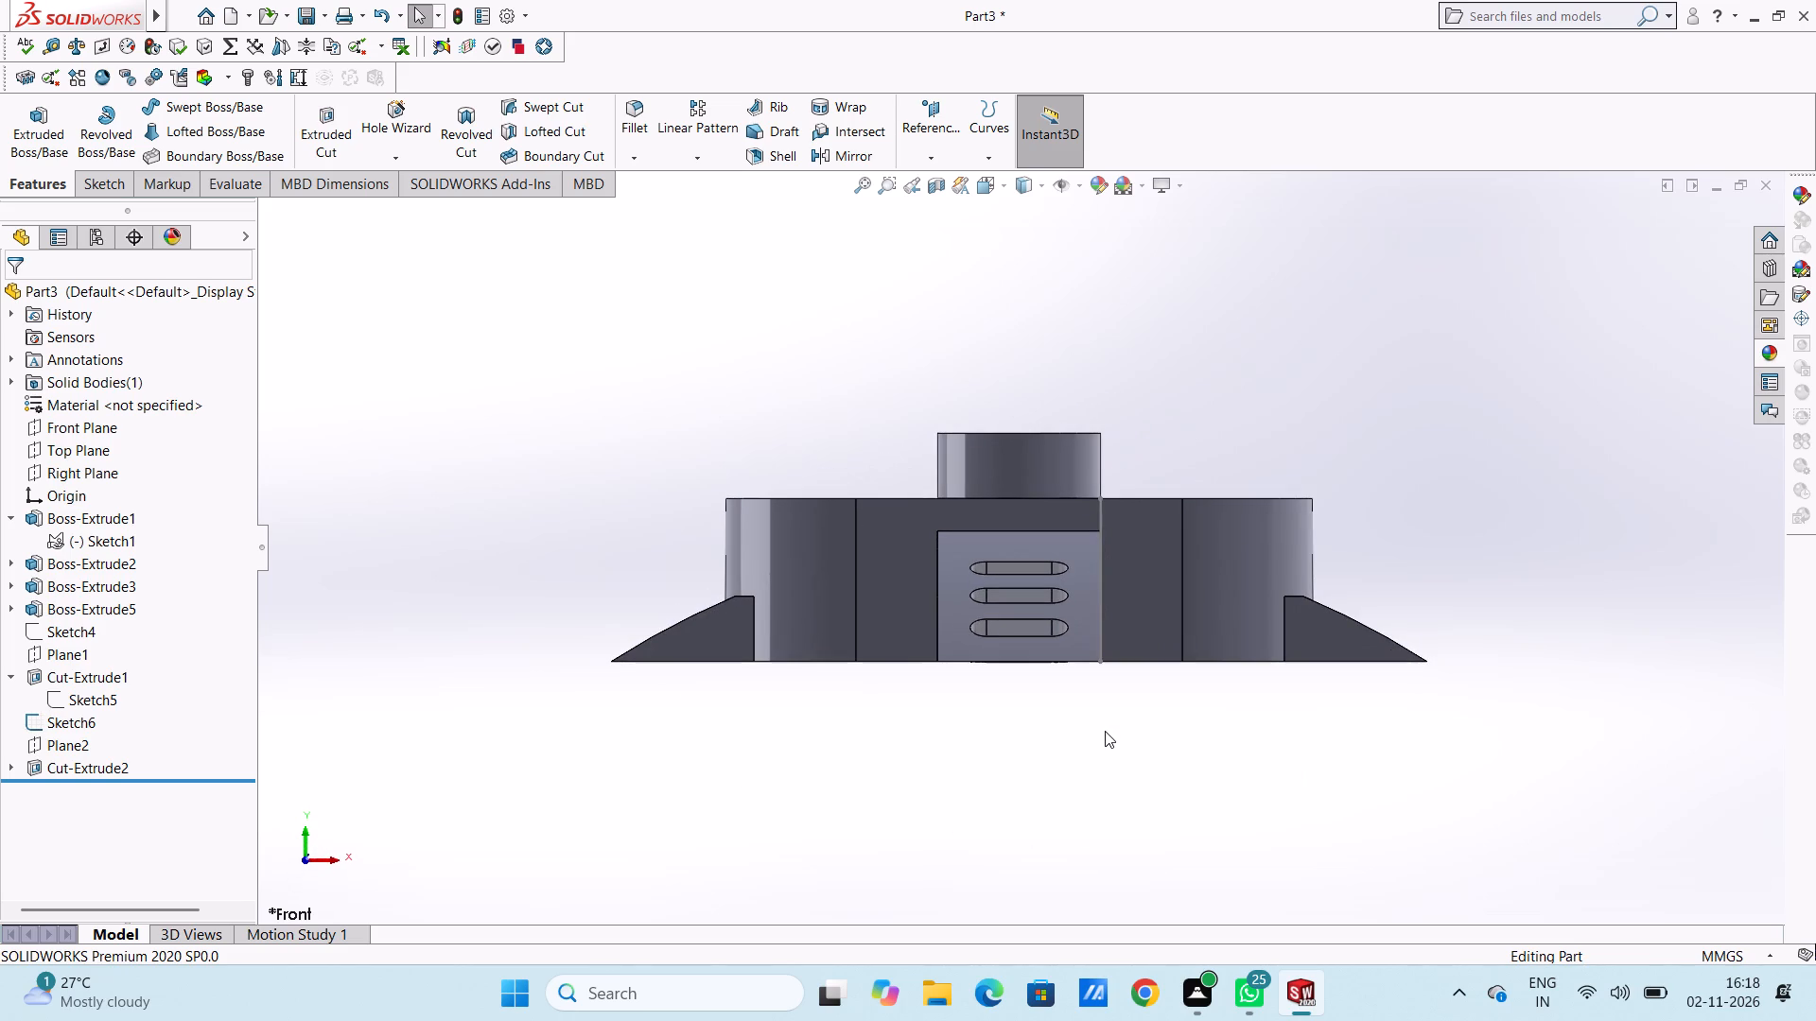
scroll(1150, 744, "up", 3)
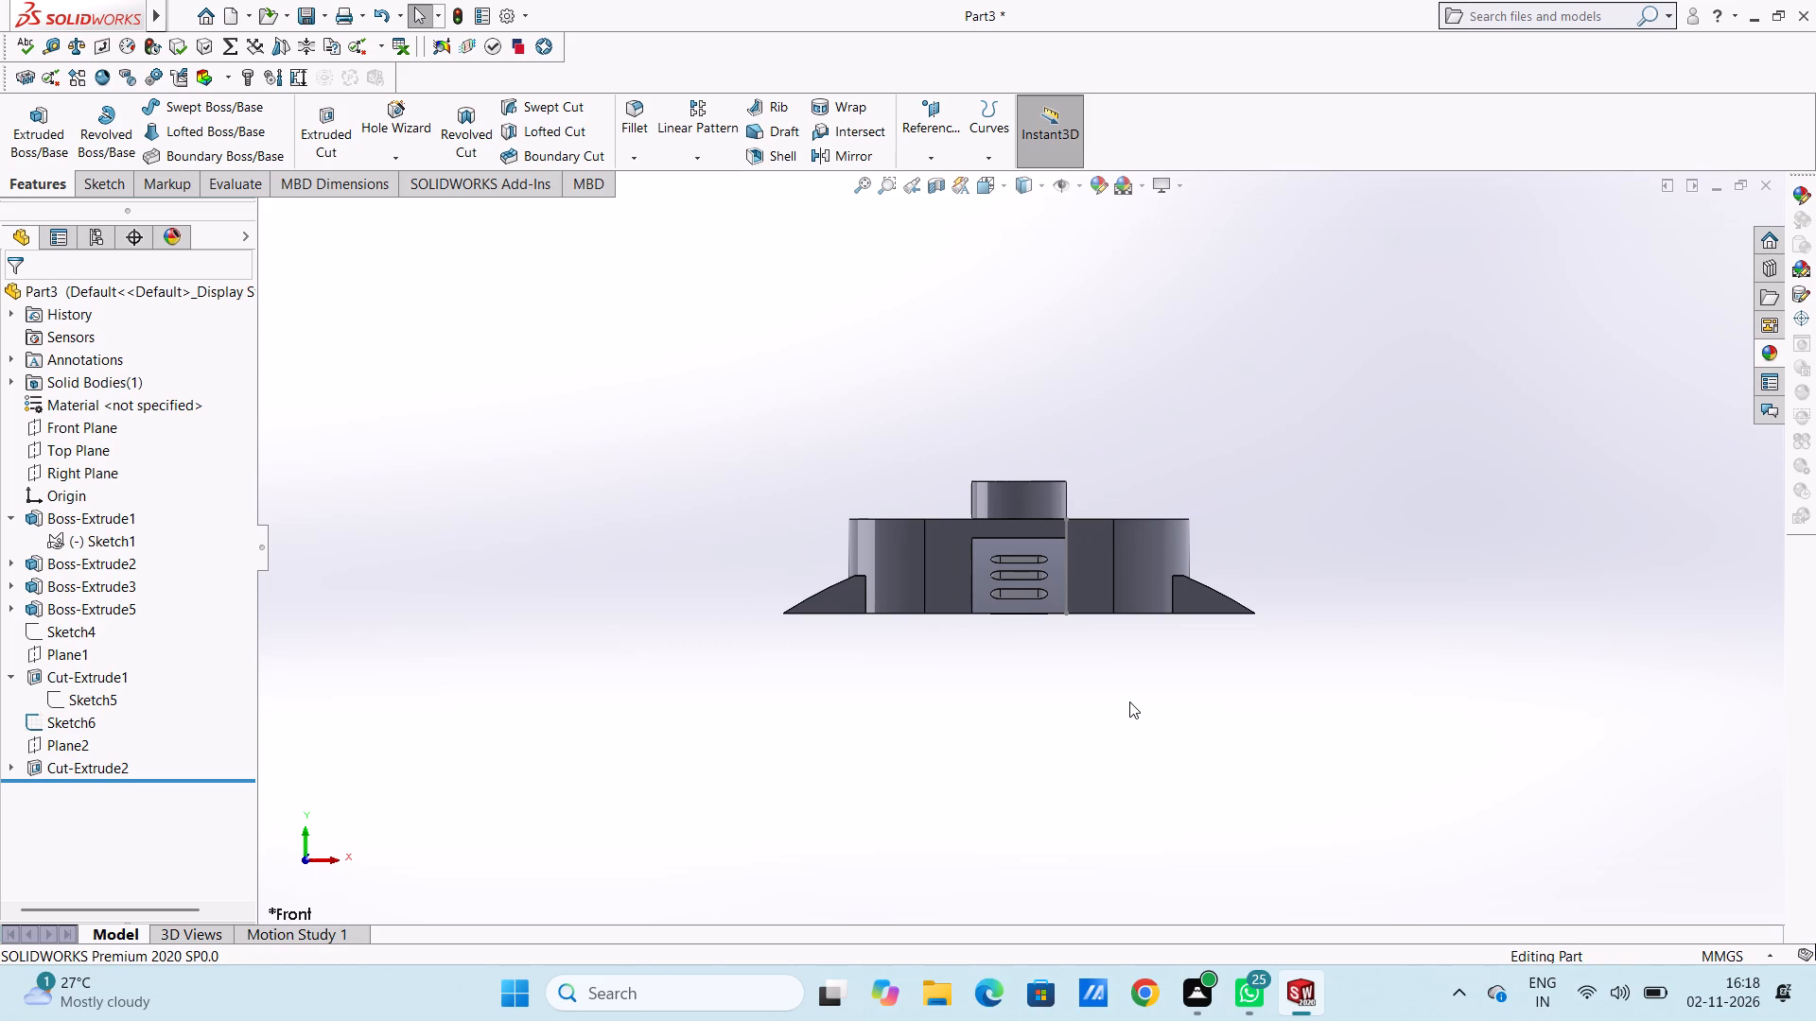
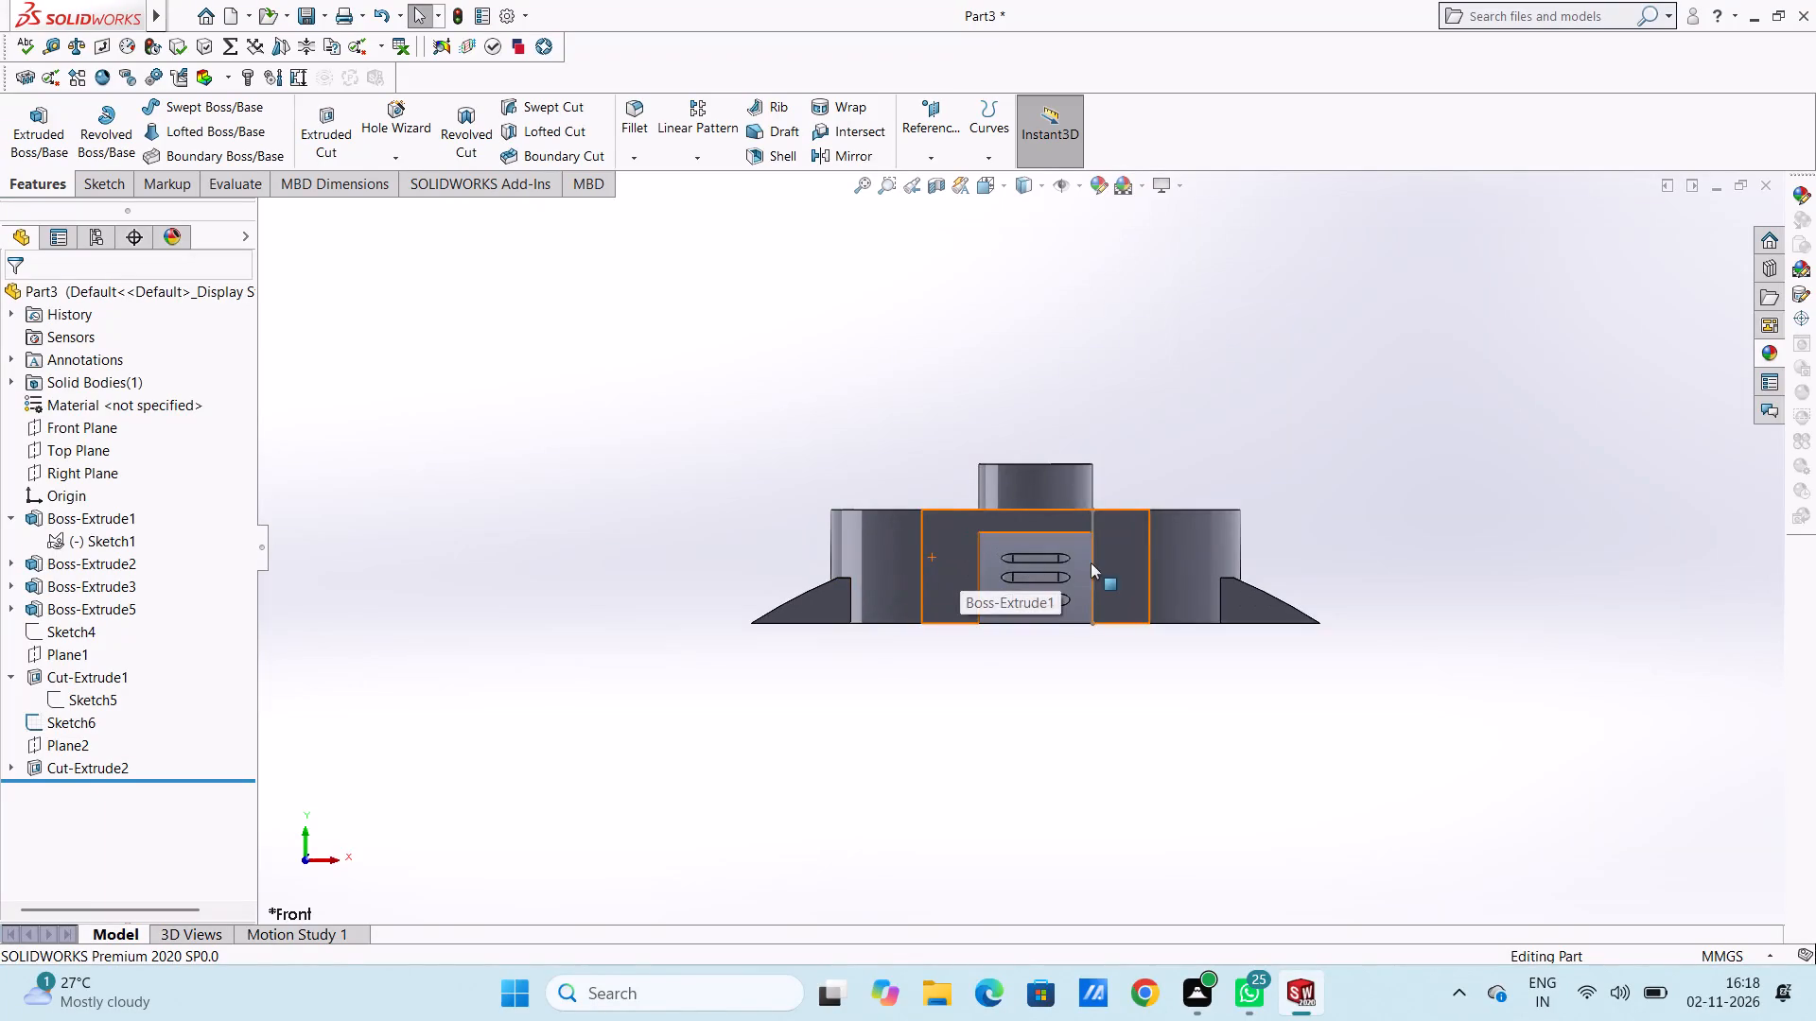
Sketch a line about 43 mm long on the unslotted end feature's flat side, joining both ends of its curved top edge.
scroll(1090, 565, "down", 2)
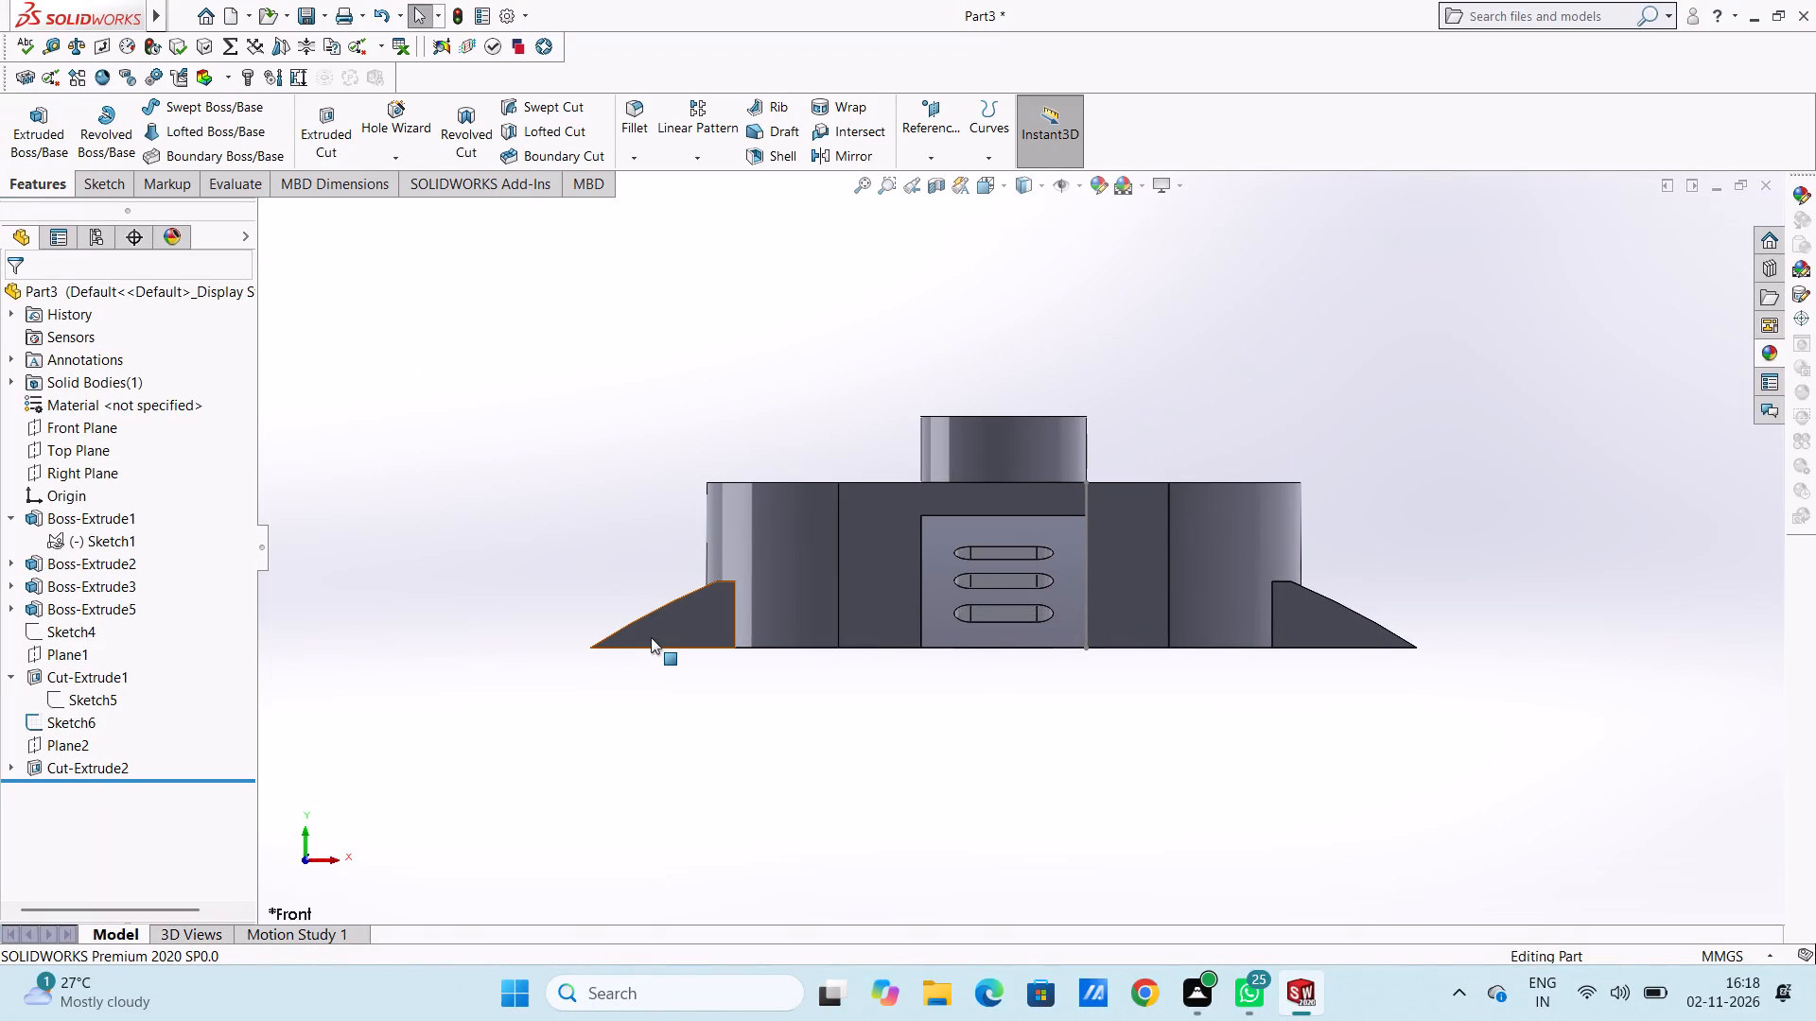
left_click(654, 630)
left_click(732, 582)
left_click(533, 547)
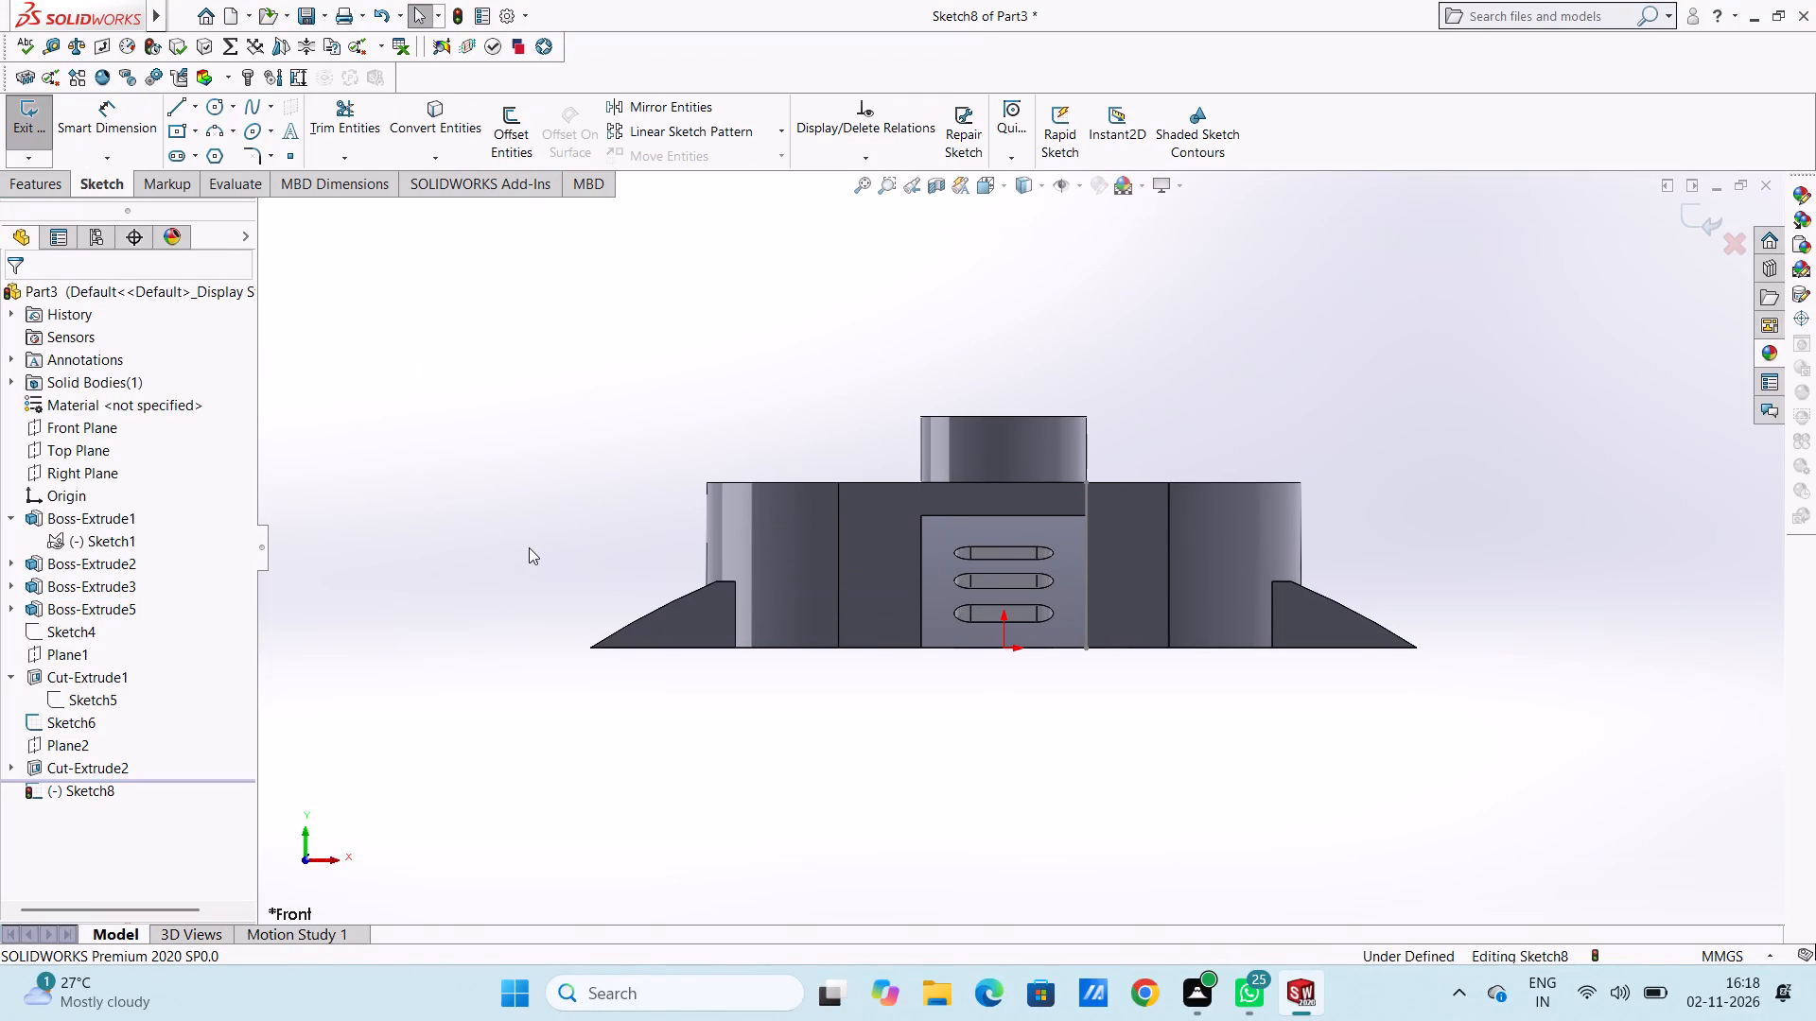
left_click(173, 109)
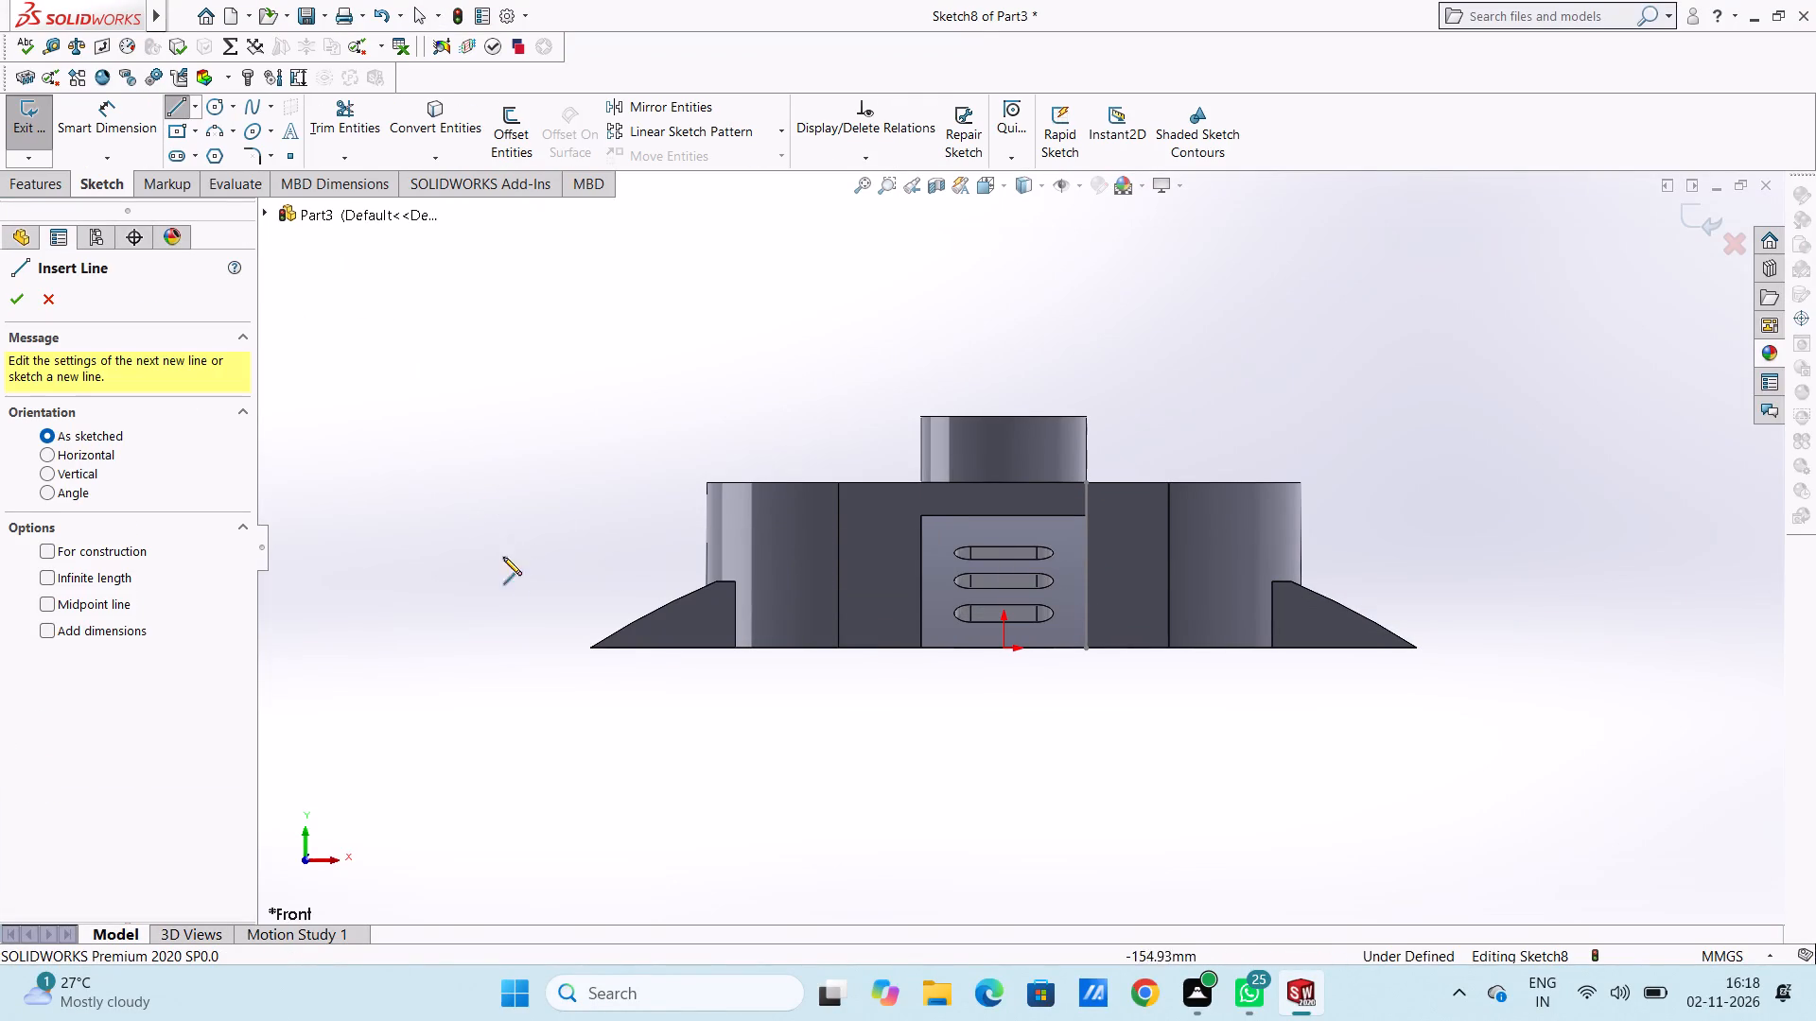
left_click(591, 647)
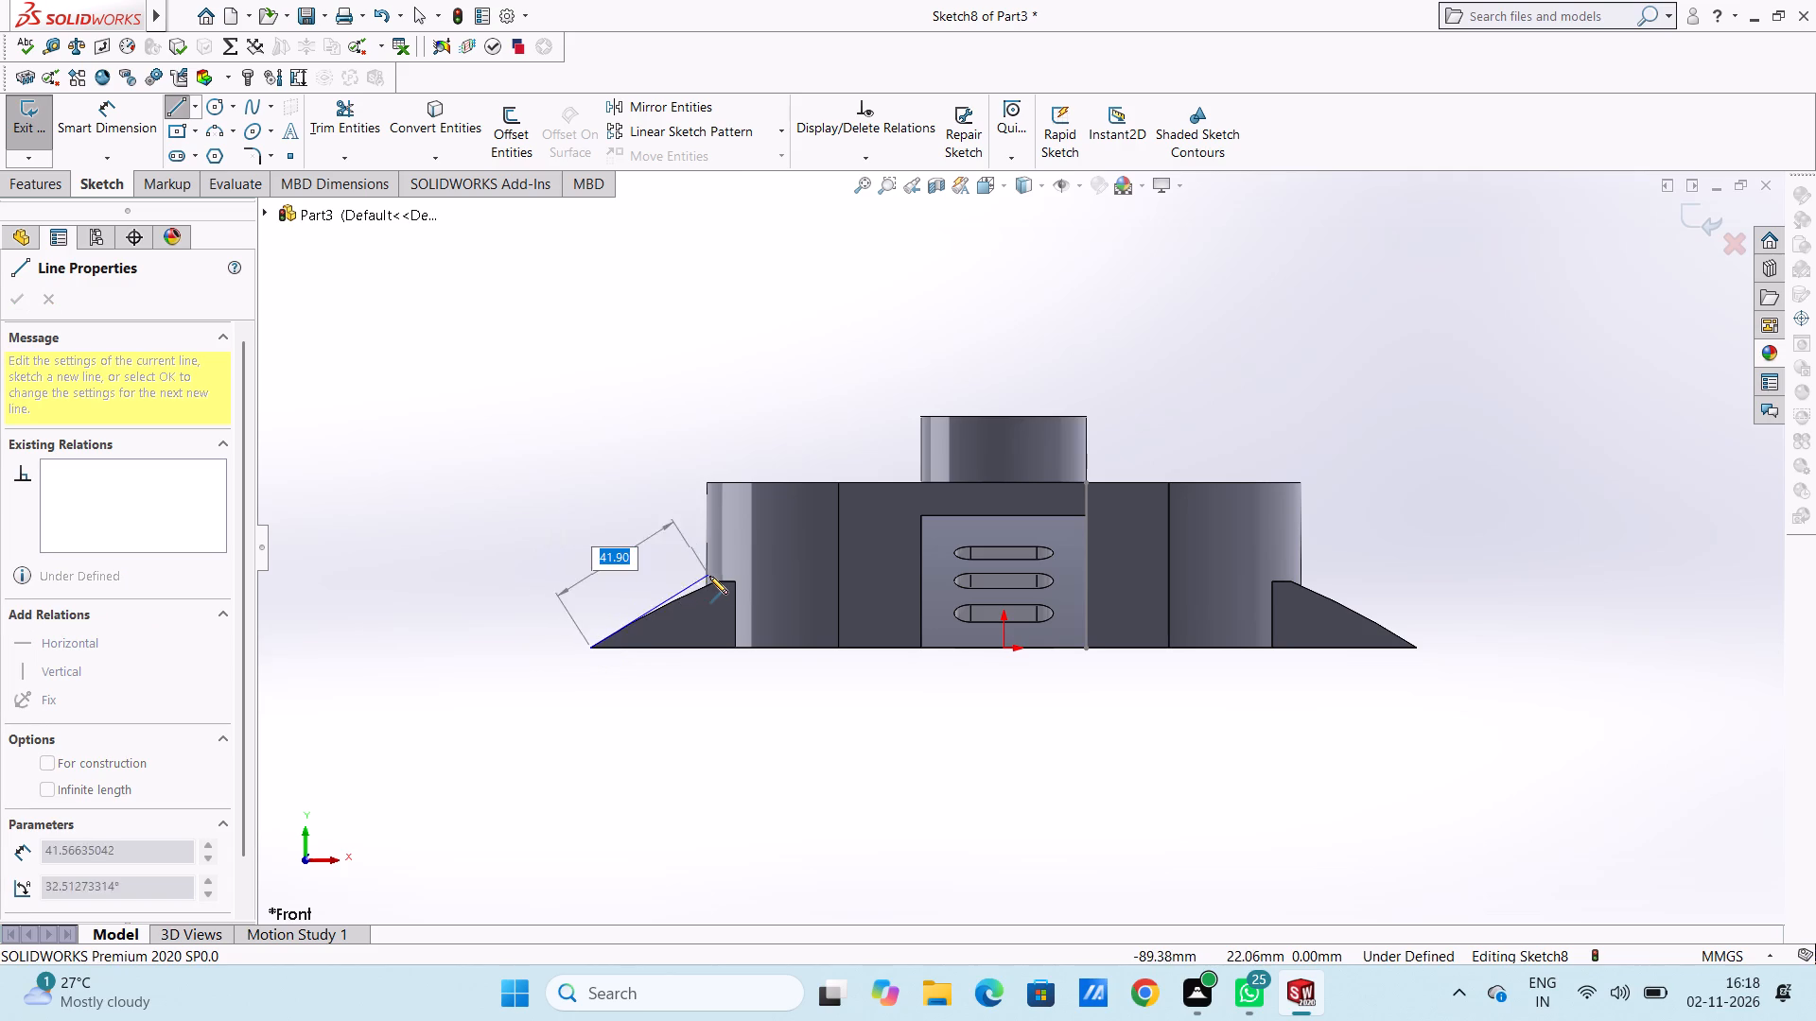
scroll(724, 579, "down", 4)
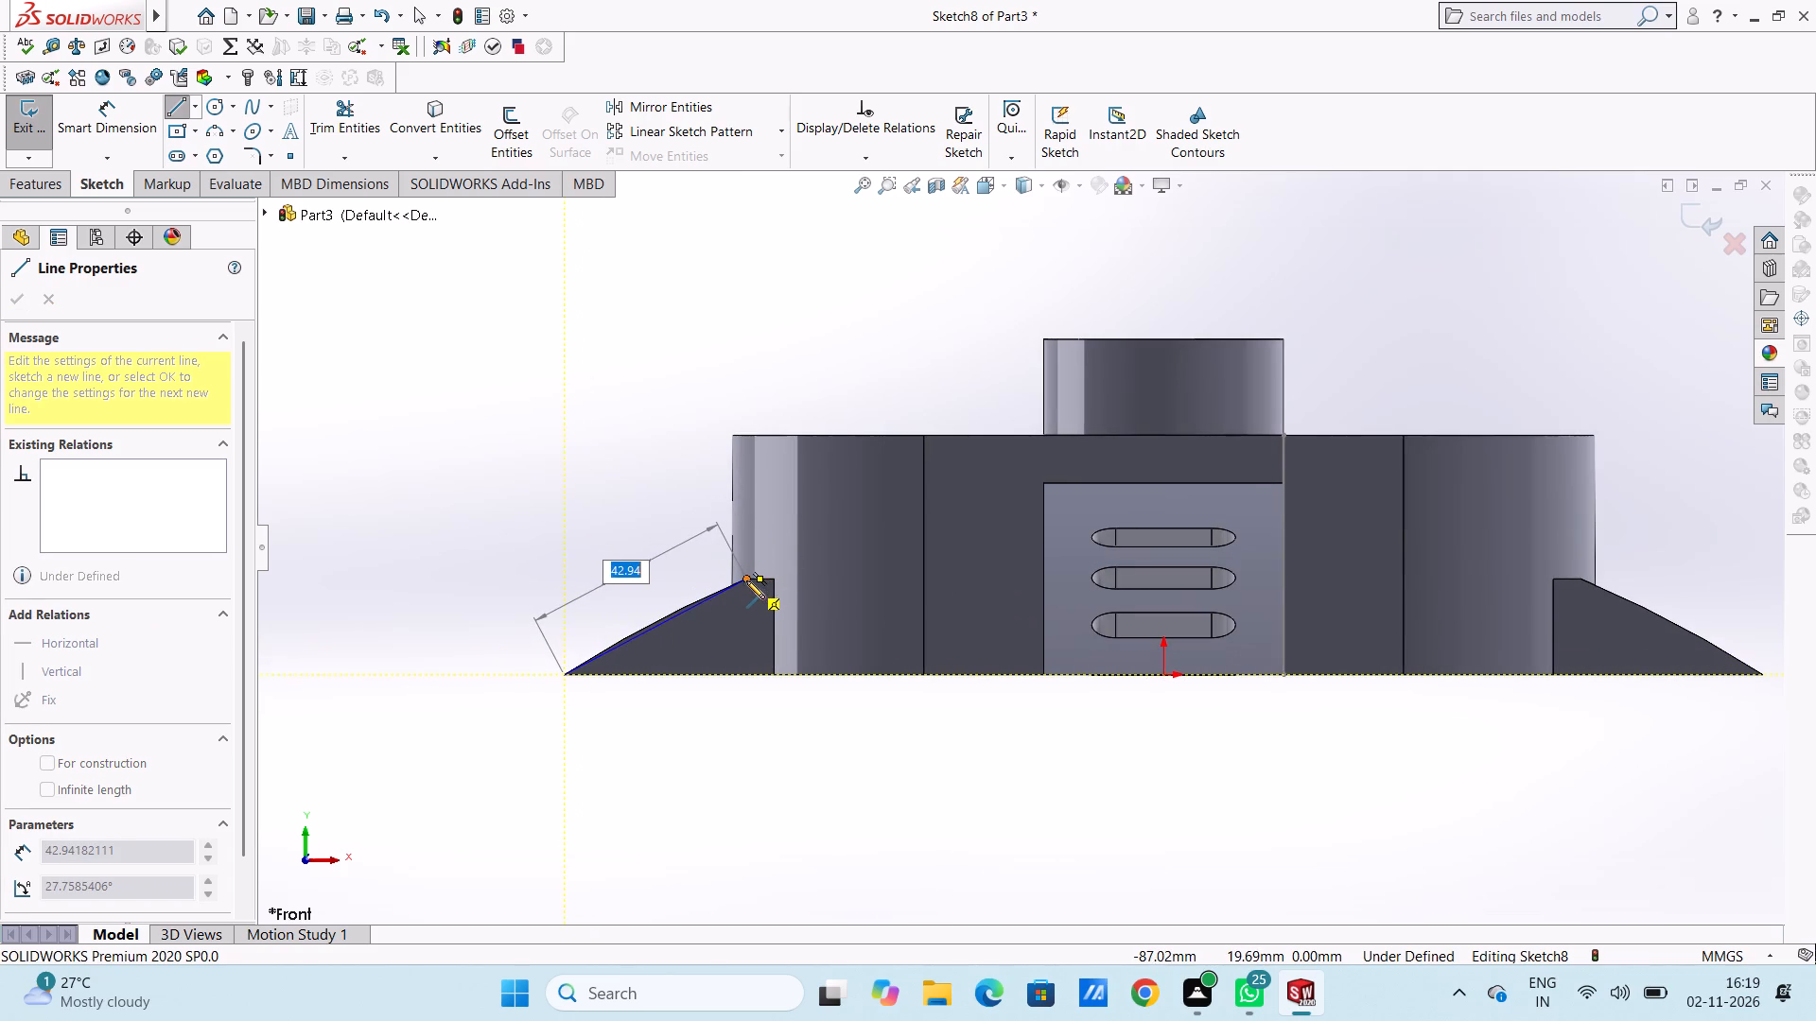
left_click(746, 580)
right_click(859, 315)
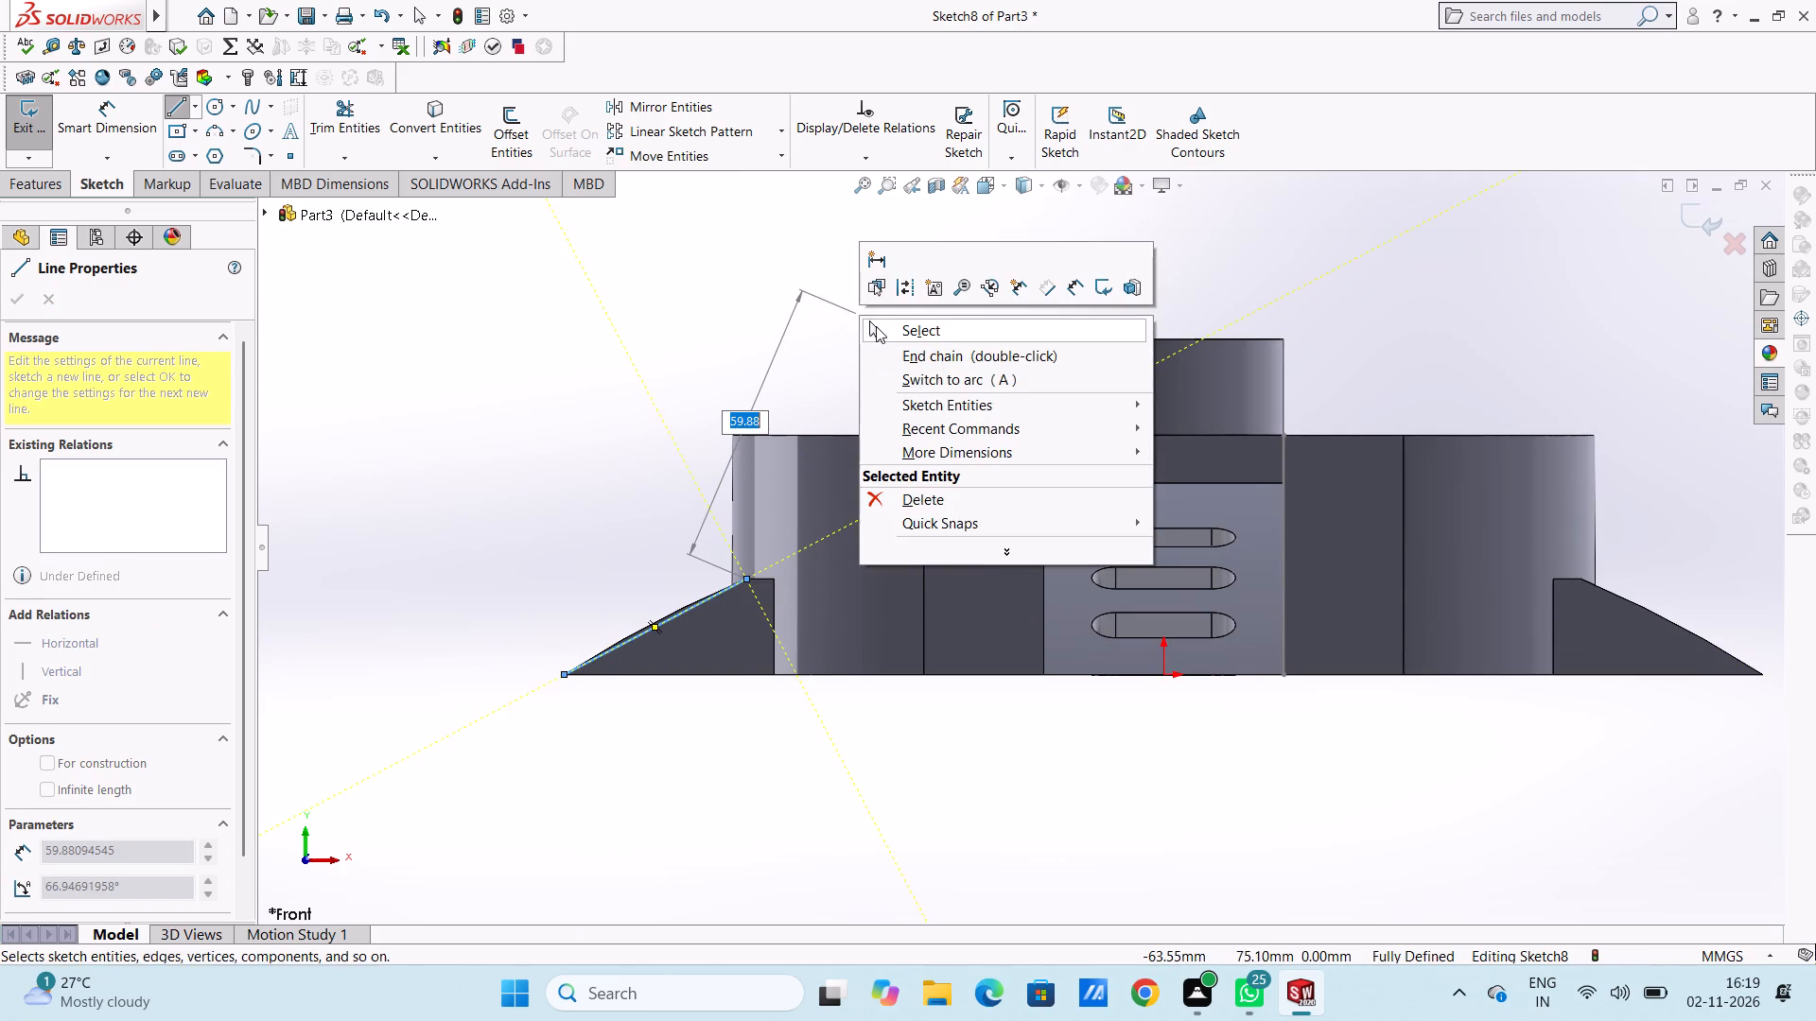
double_click(876, 326)
scroll(876, 326, "up", 4)
scroll(1205, 582, "down", 2)
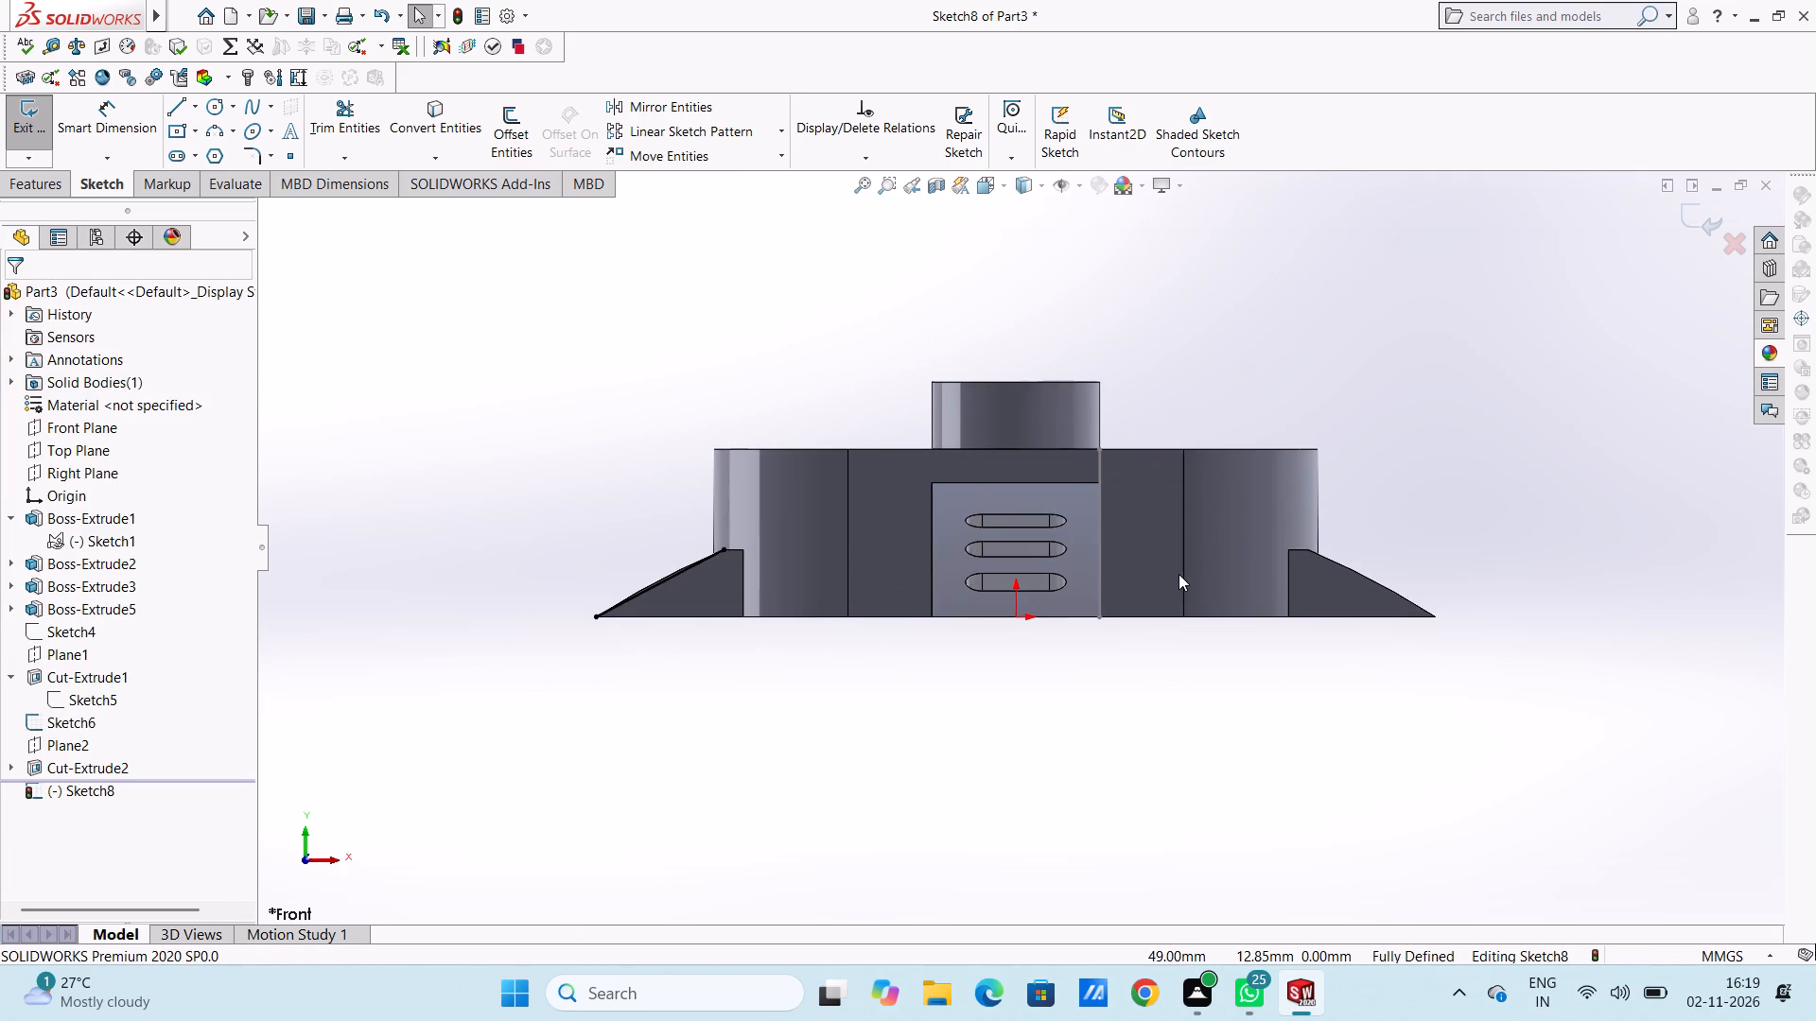
scroll(1179, 574, "up", 2)
scroll(1171, 582, "down", 2)
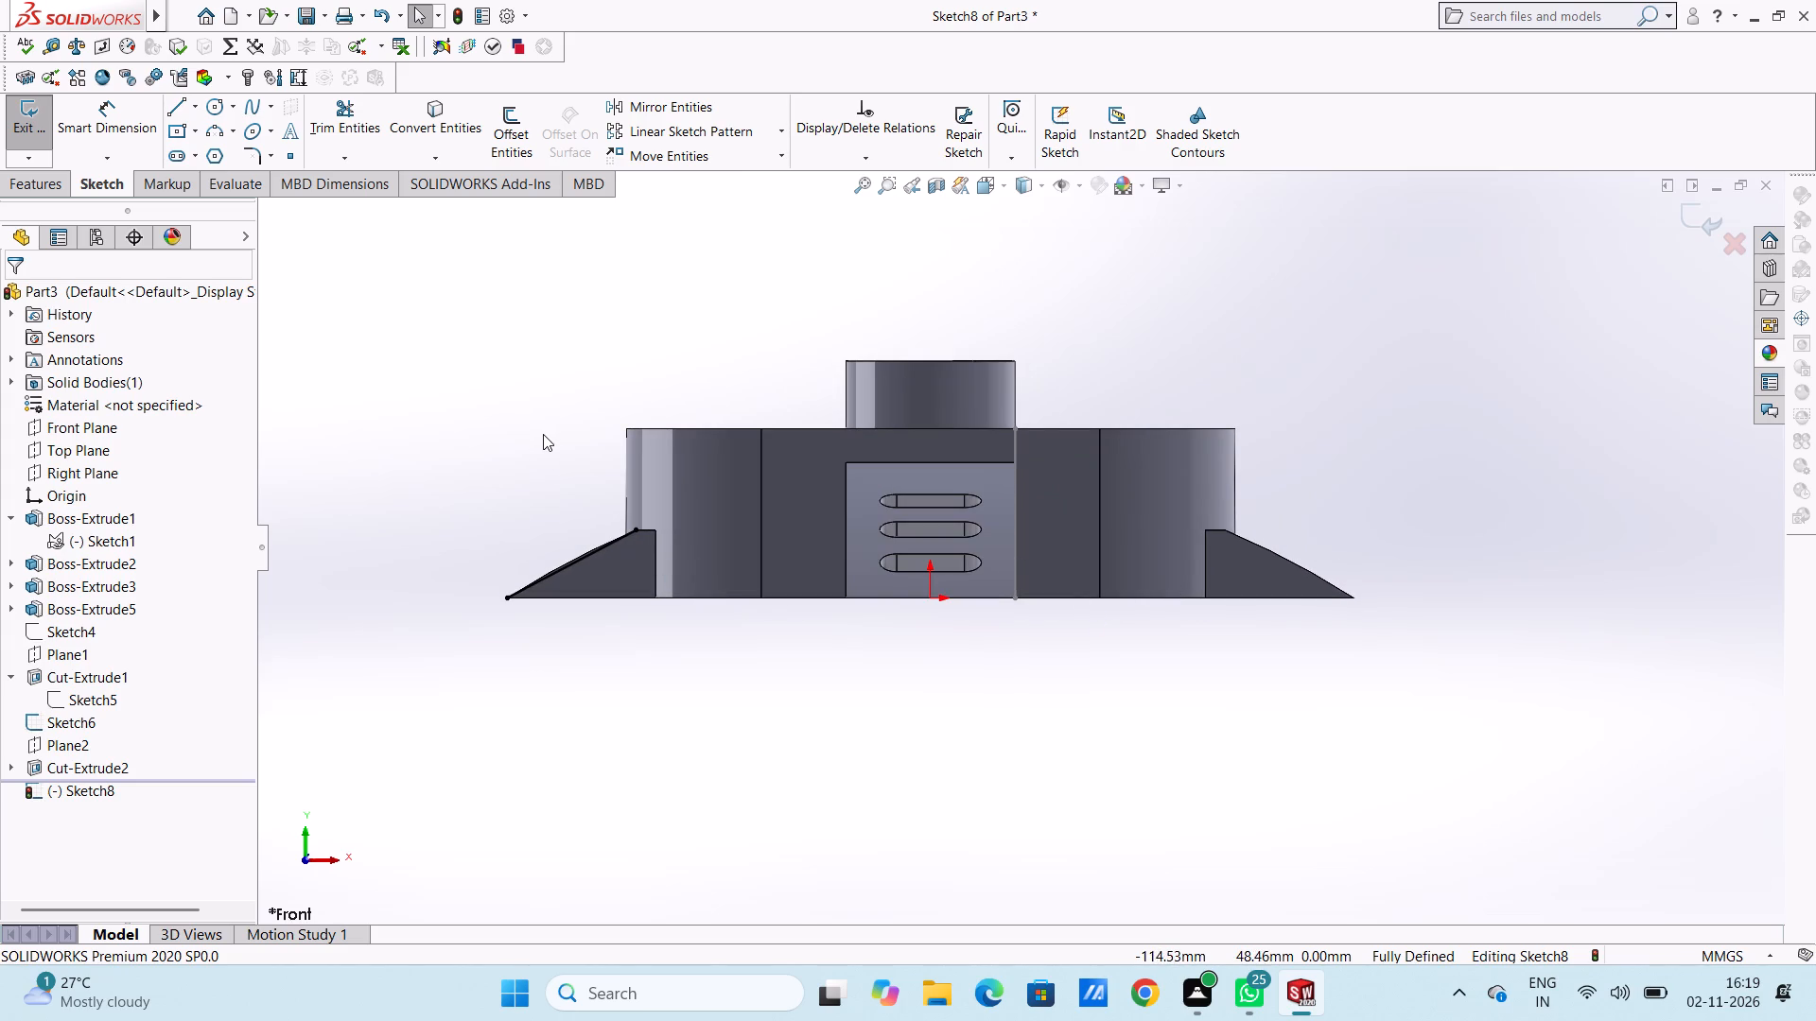
left_click(1695, 215)
Set up a reference plane perpendicular to the sketched line and tangent to the end feature's curved top face.
middle_click_drag(668, 357, 678, 393)
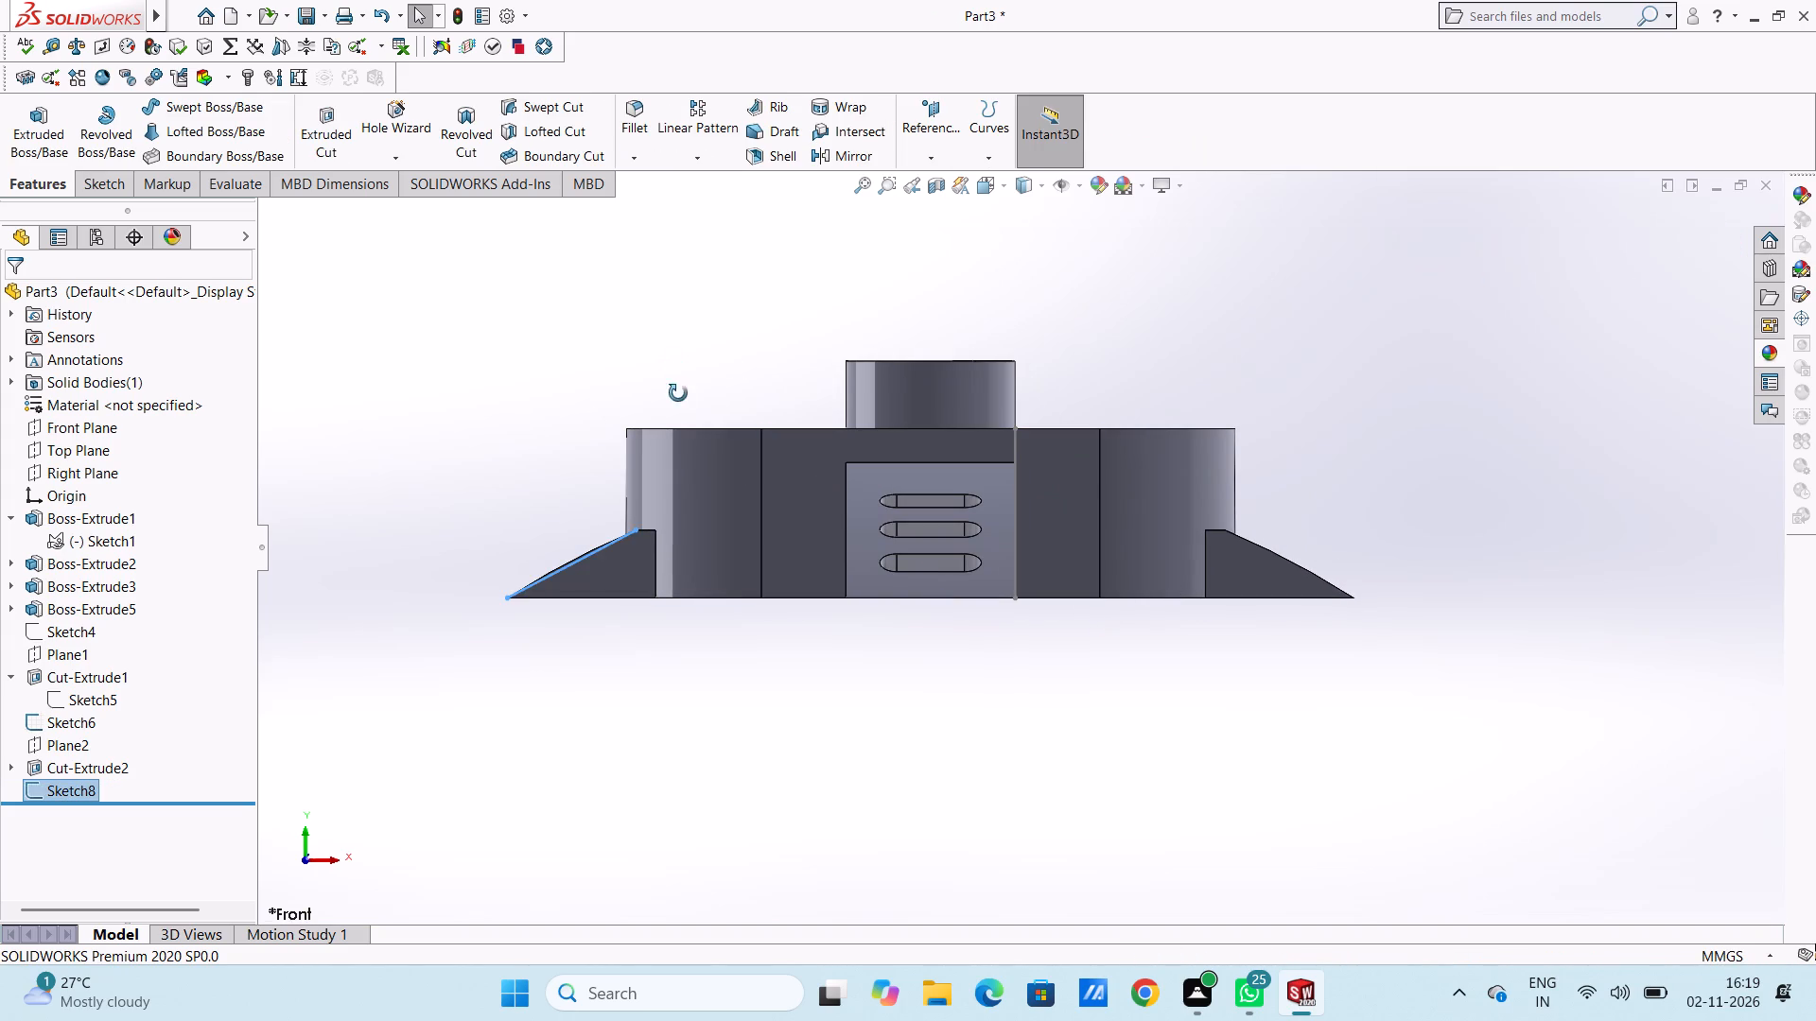
middle_click_drag(678, 393, 706, 485)
left_click(475, 413)
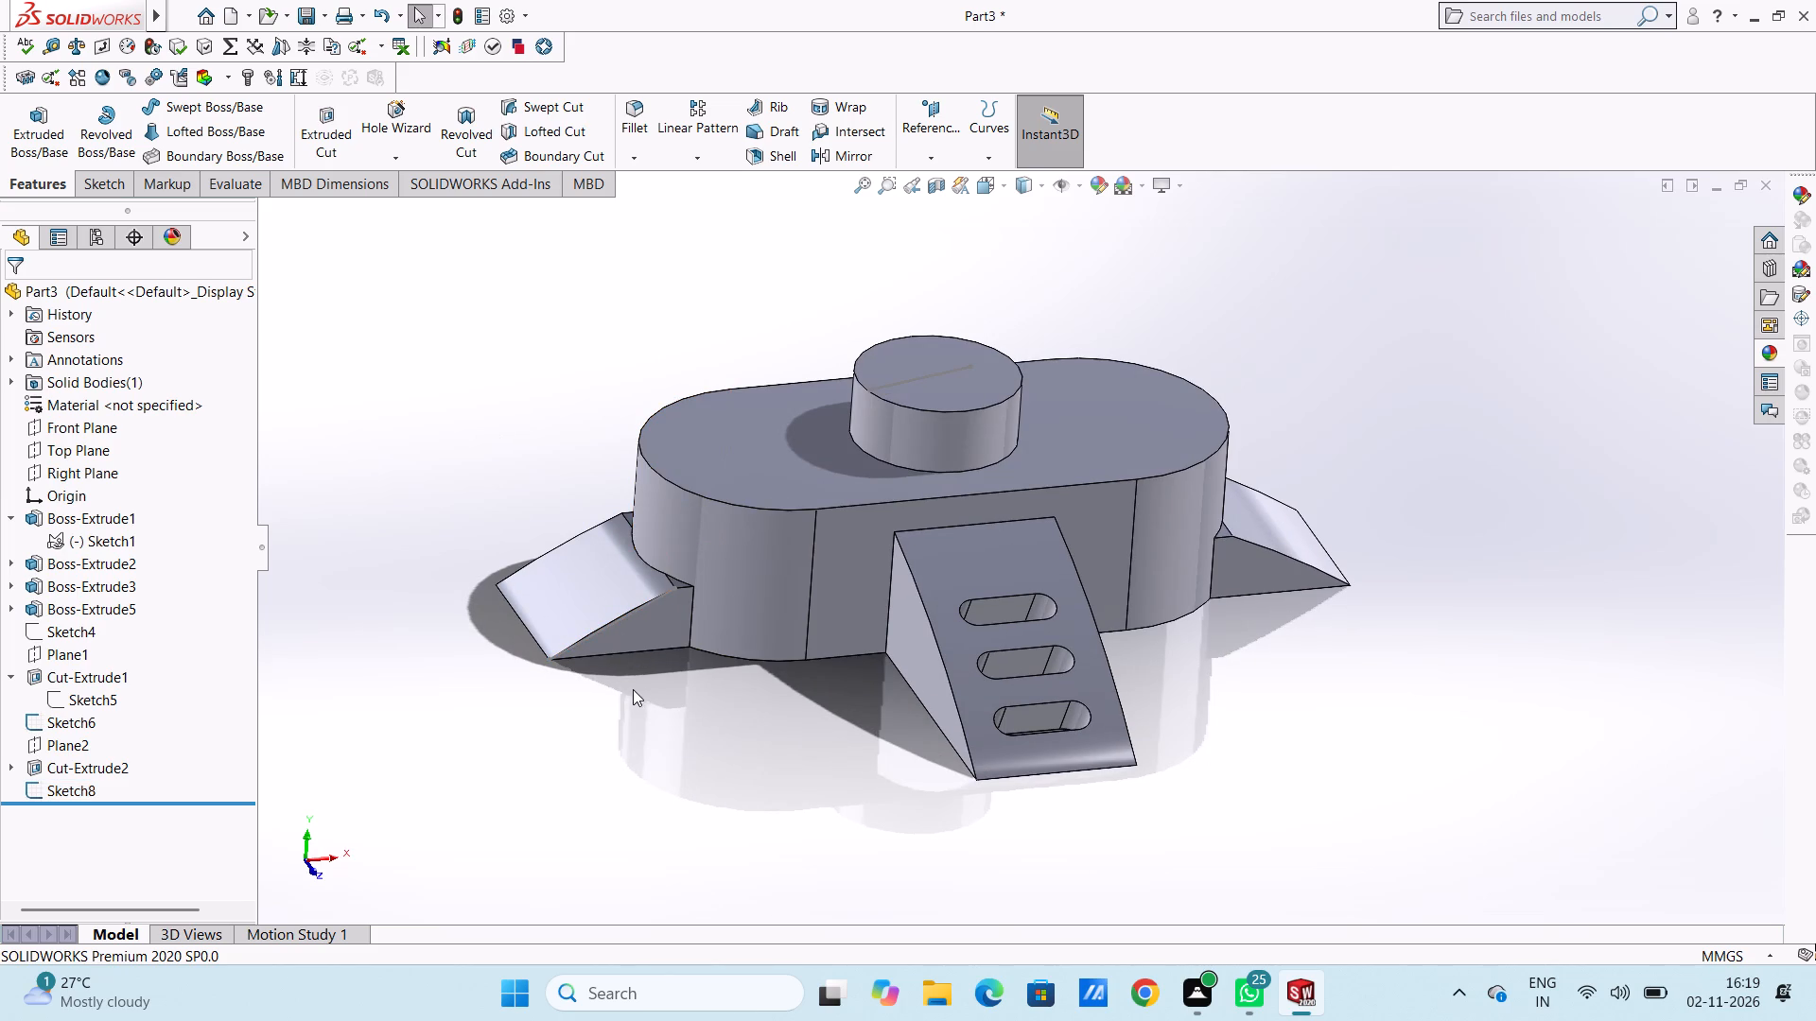
left_click(947, 110)
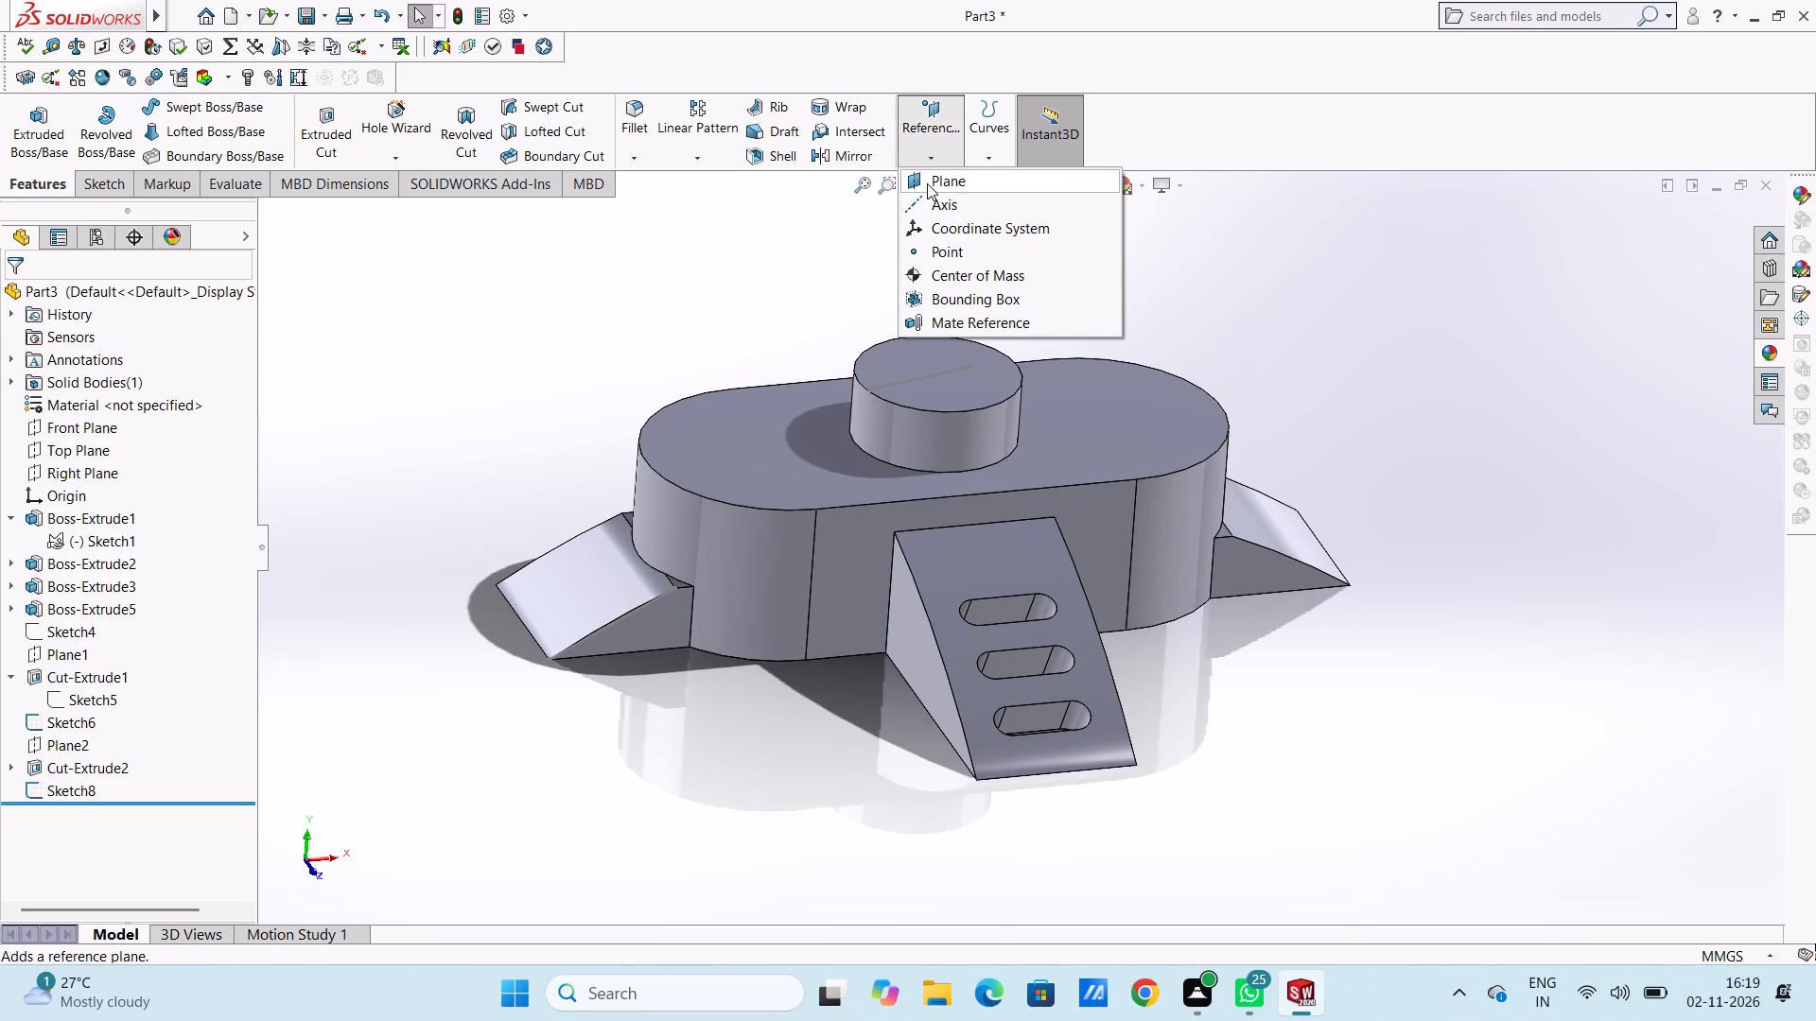
left_click(927, 182)
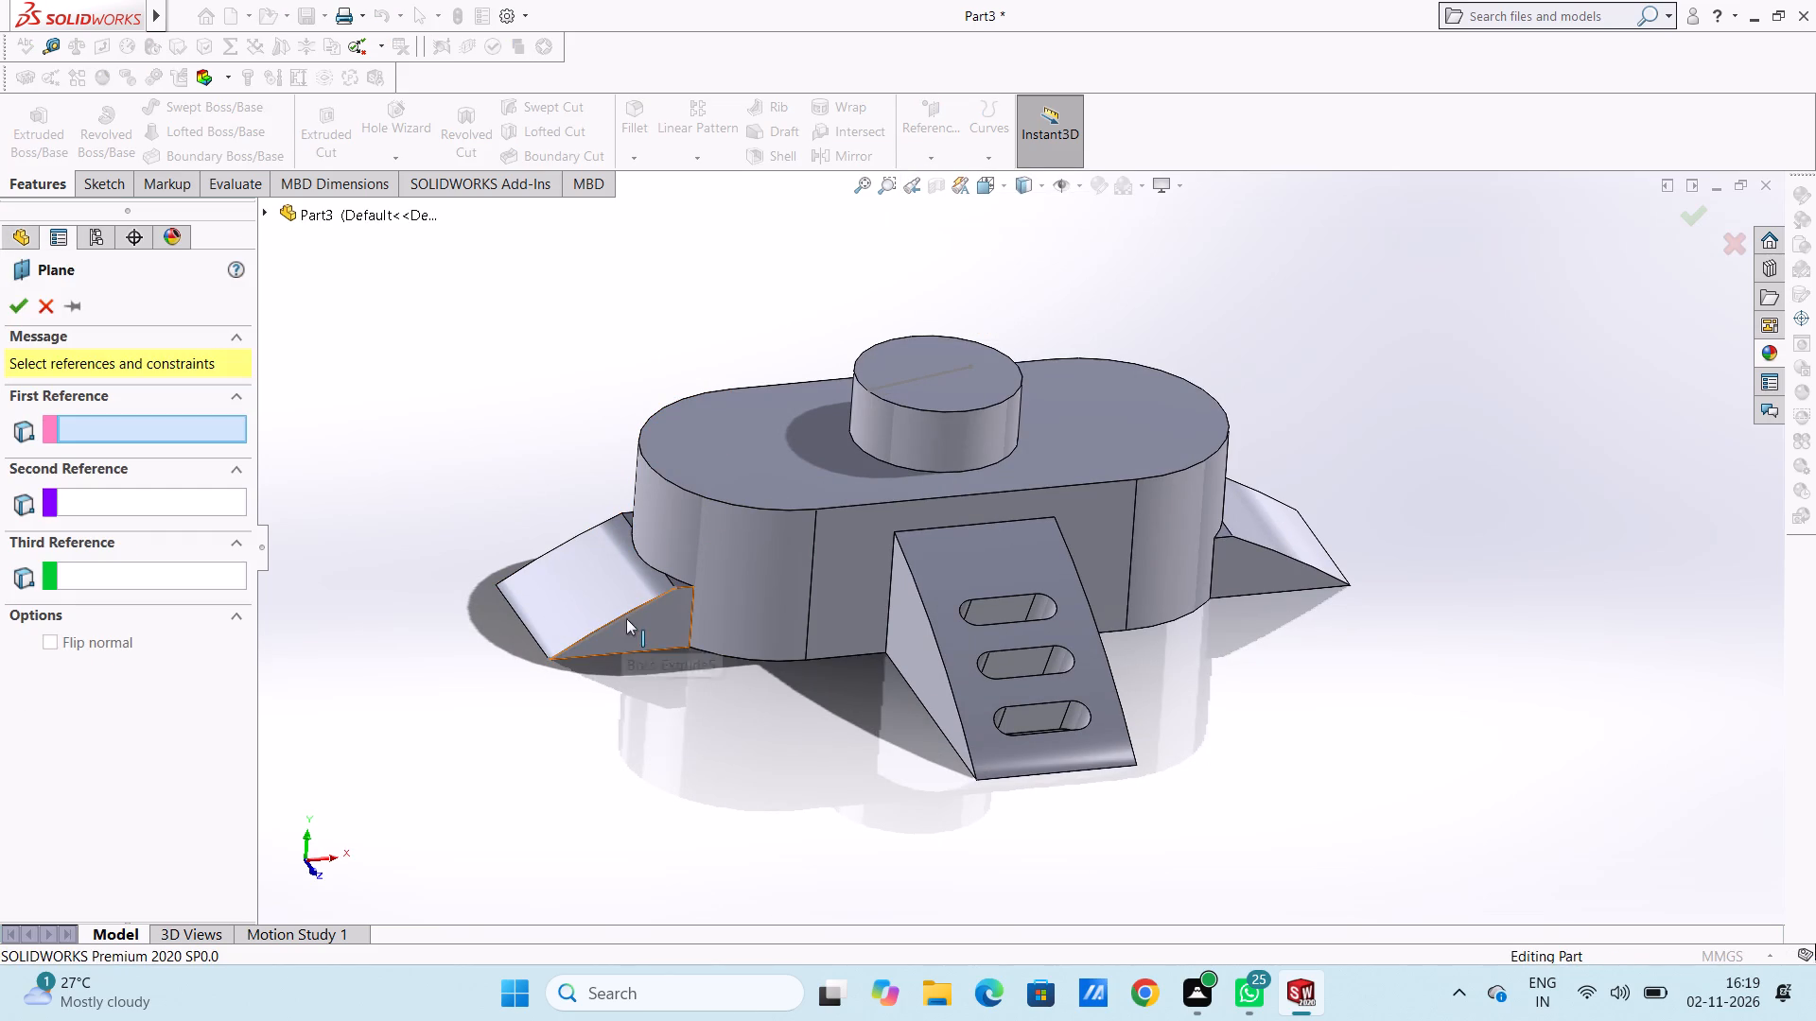
middle_click_drag(675, 681, 694, 557)
scroll(675, 666, "down", 5)
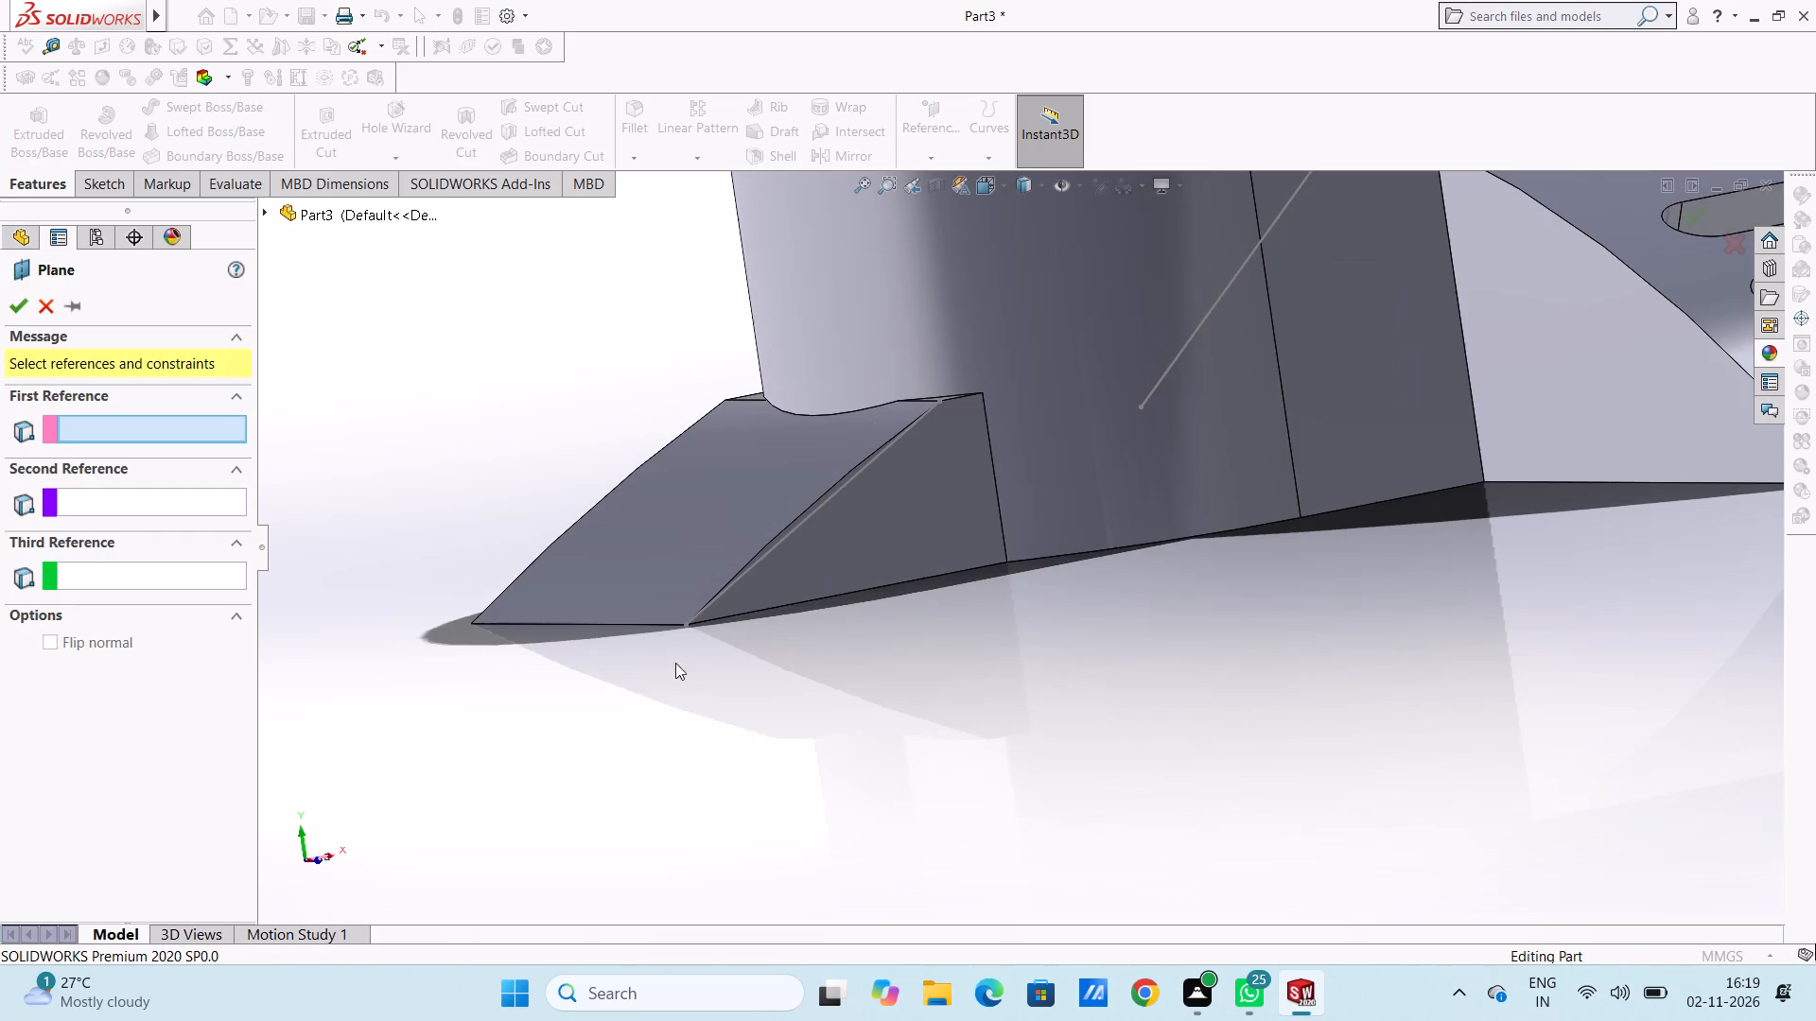
left_click(801, 525)
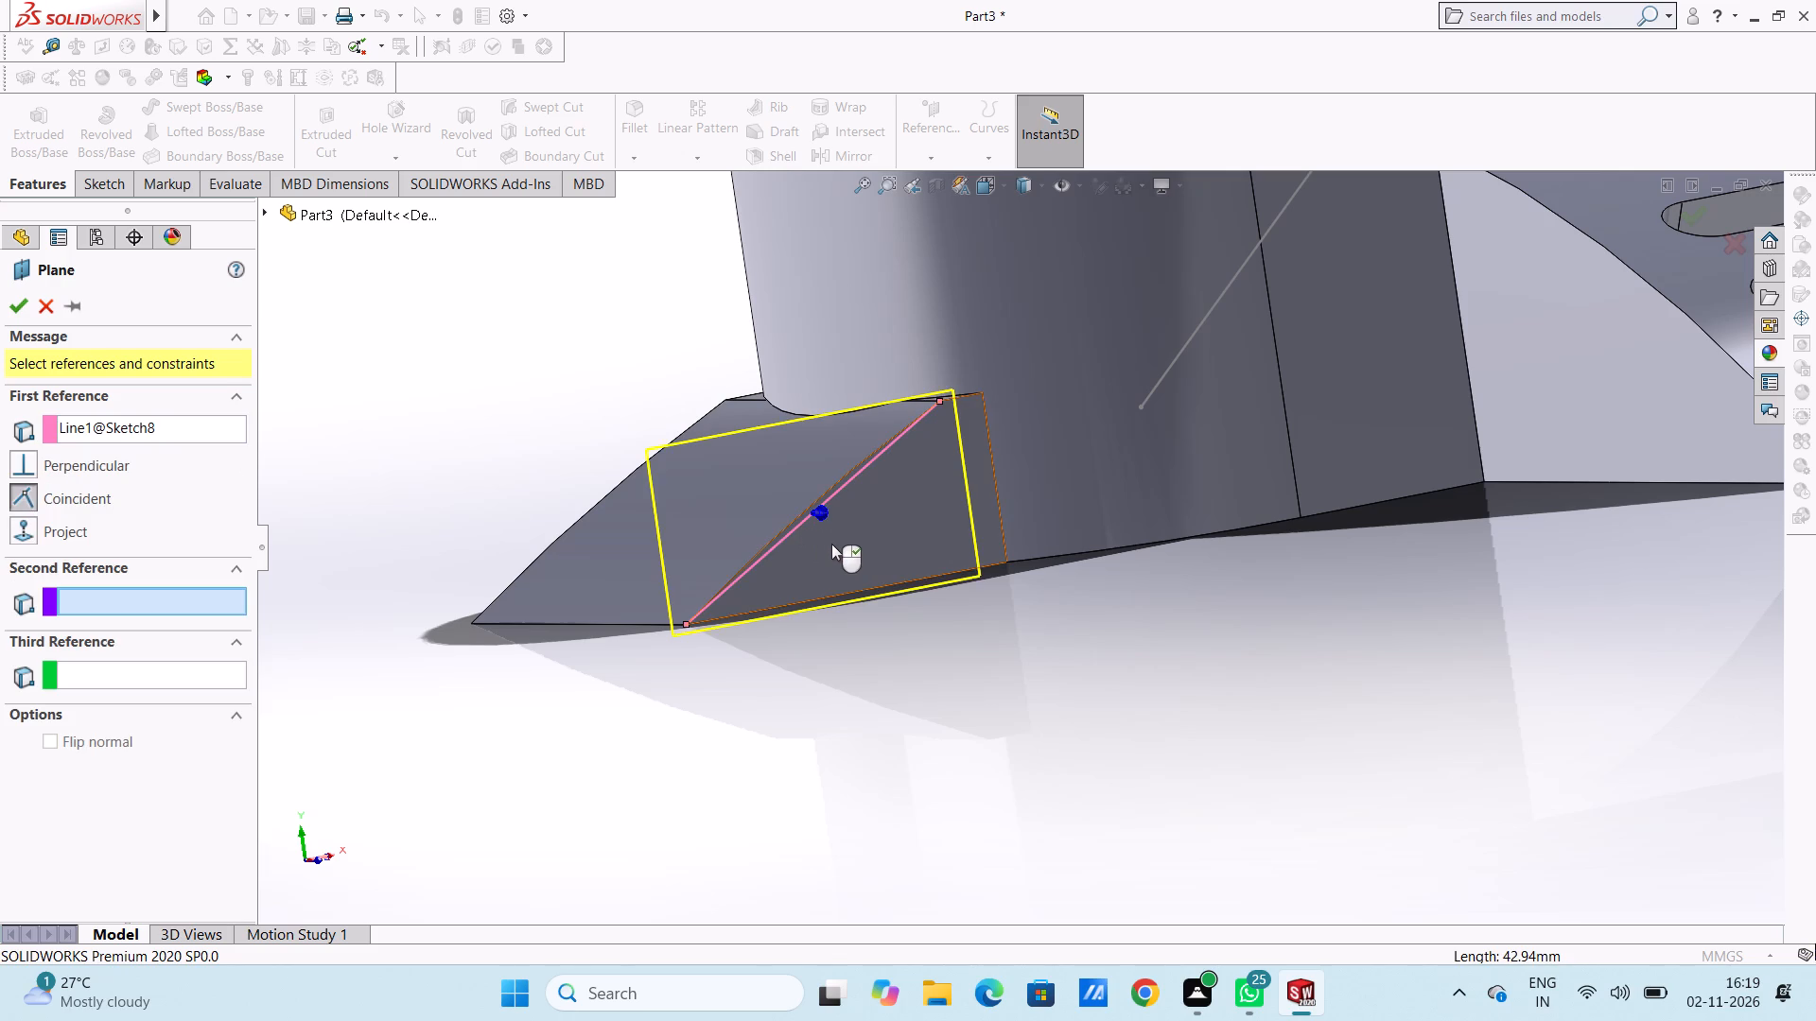
middle_click_drag(854, 562, 900, 636)
left_click(754, 428)
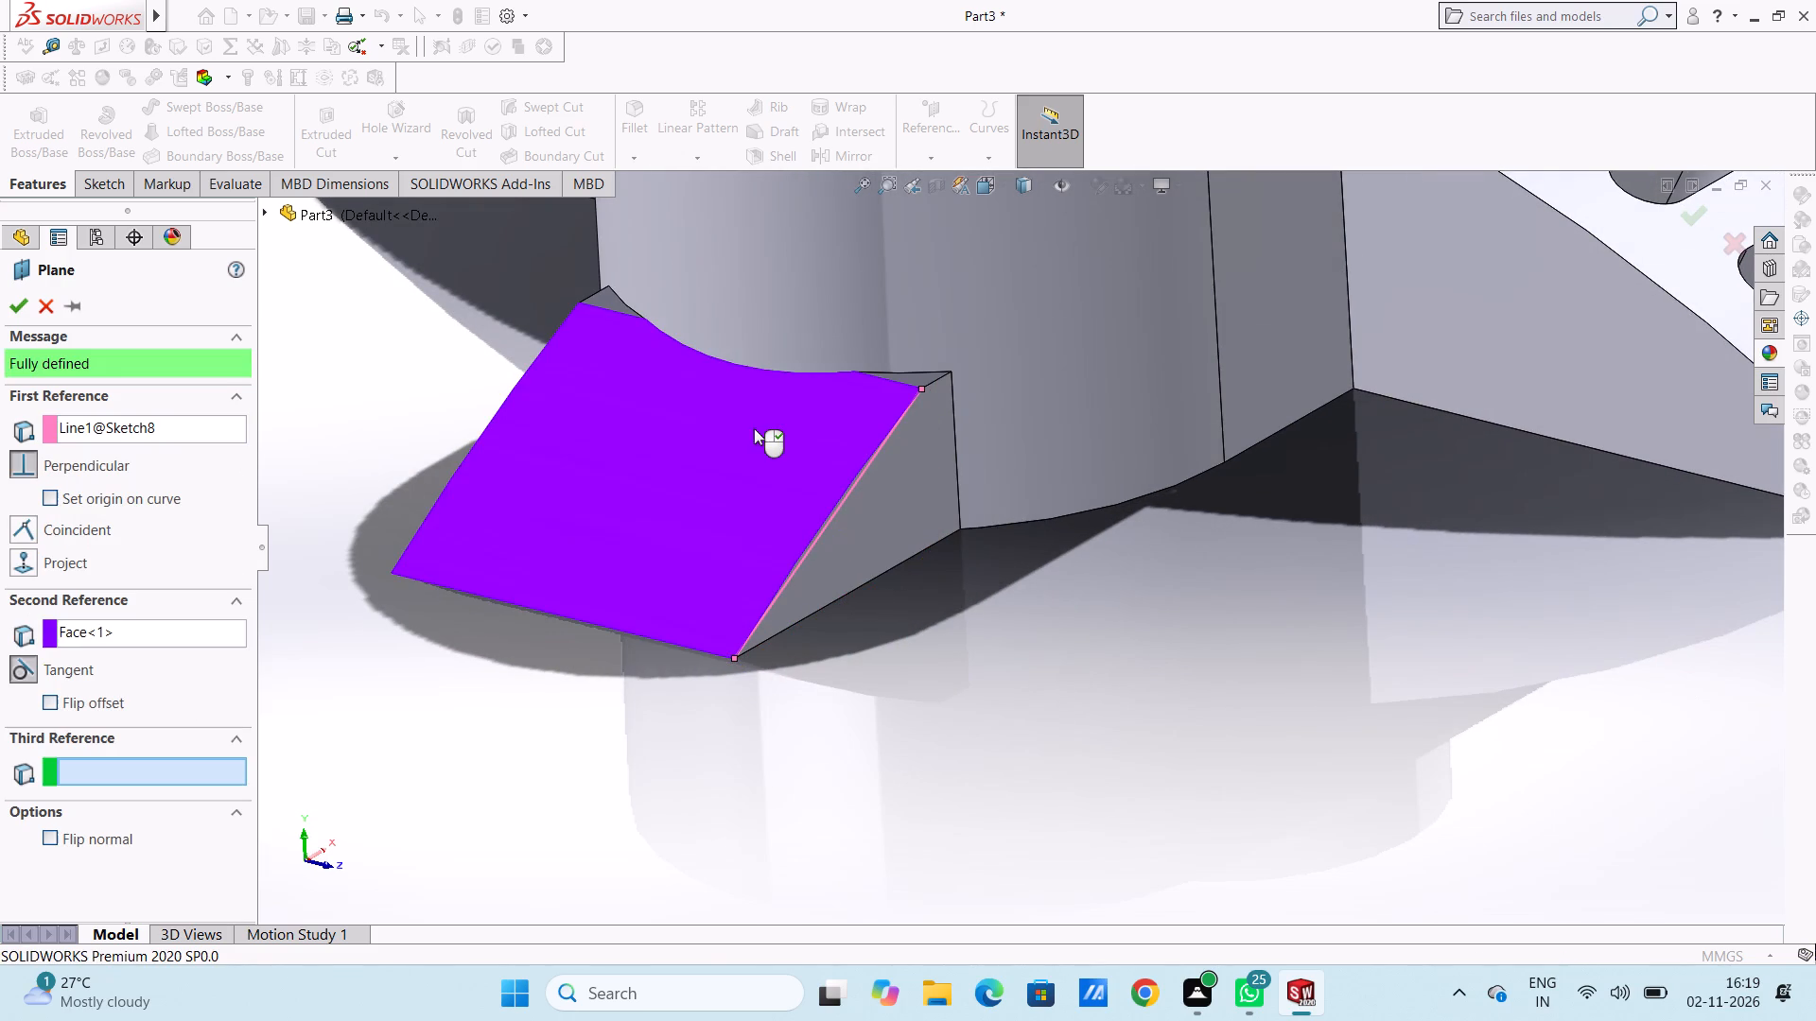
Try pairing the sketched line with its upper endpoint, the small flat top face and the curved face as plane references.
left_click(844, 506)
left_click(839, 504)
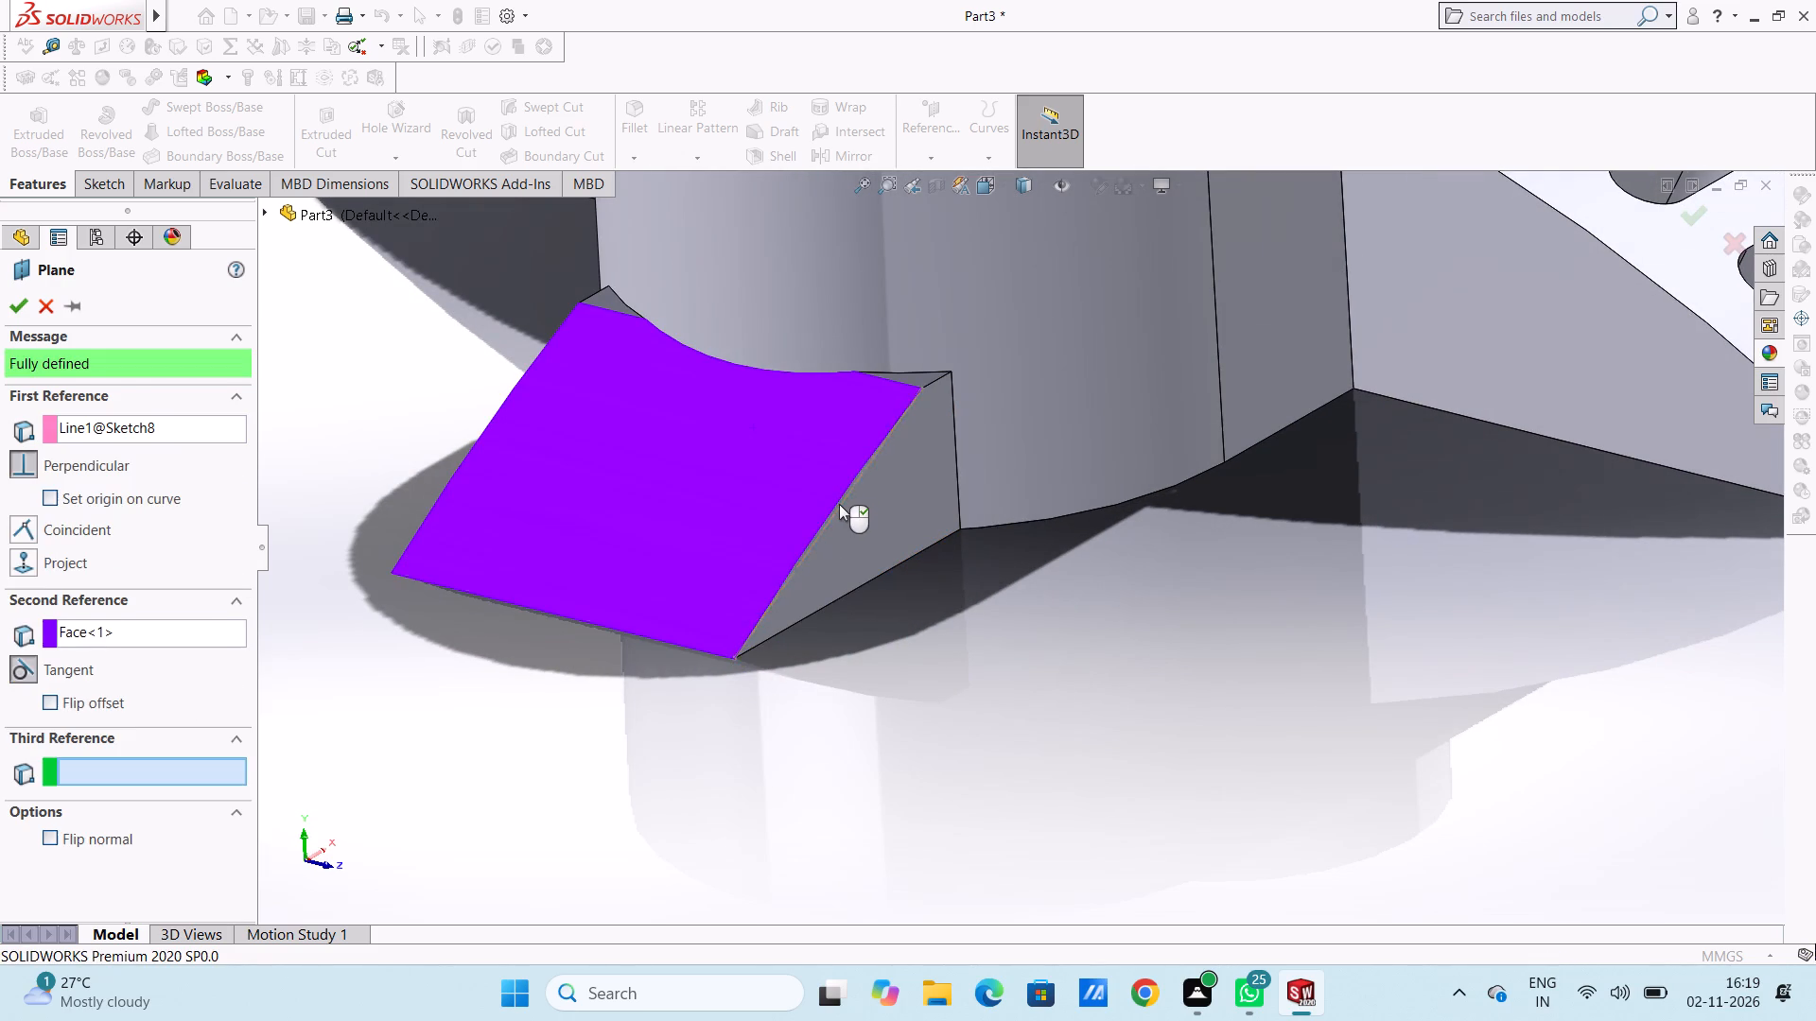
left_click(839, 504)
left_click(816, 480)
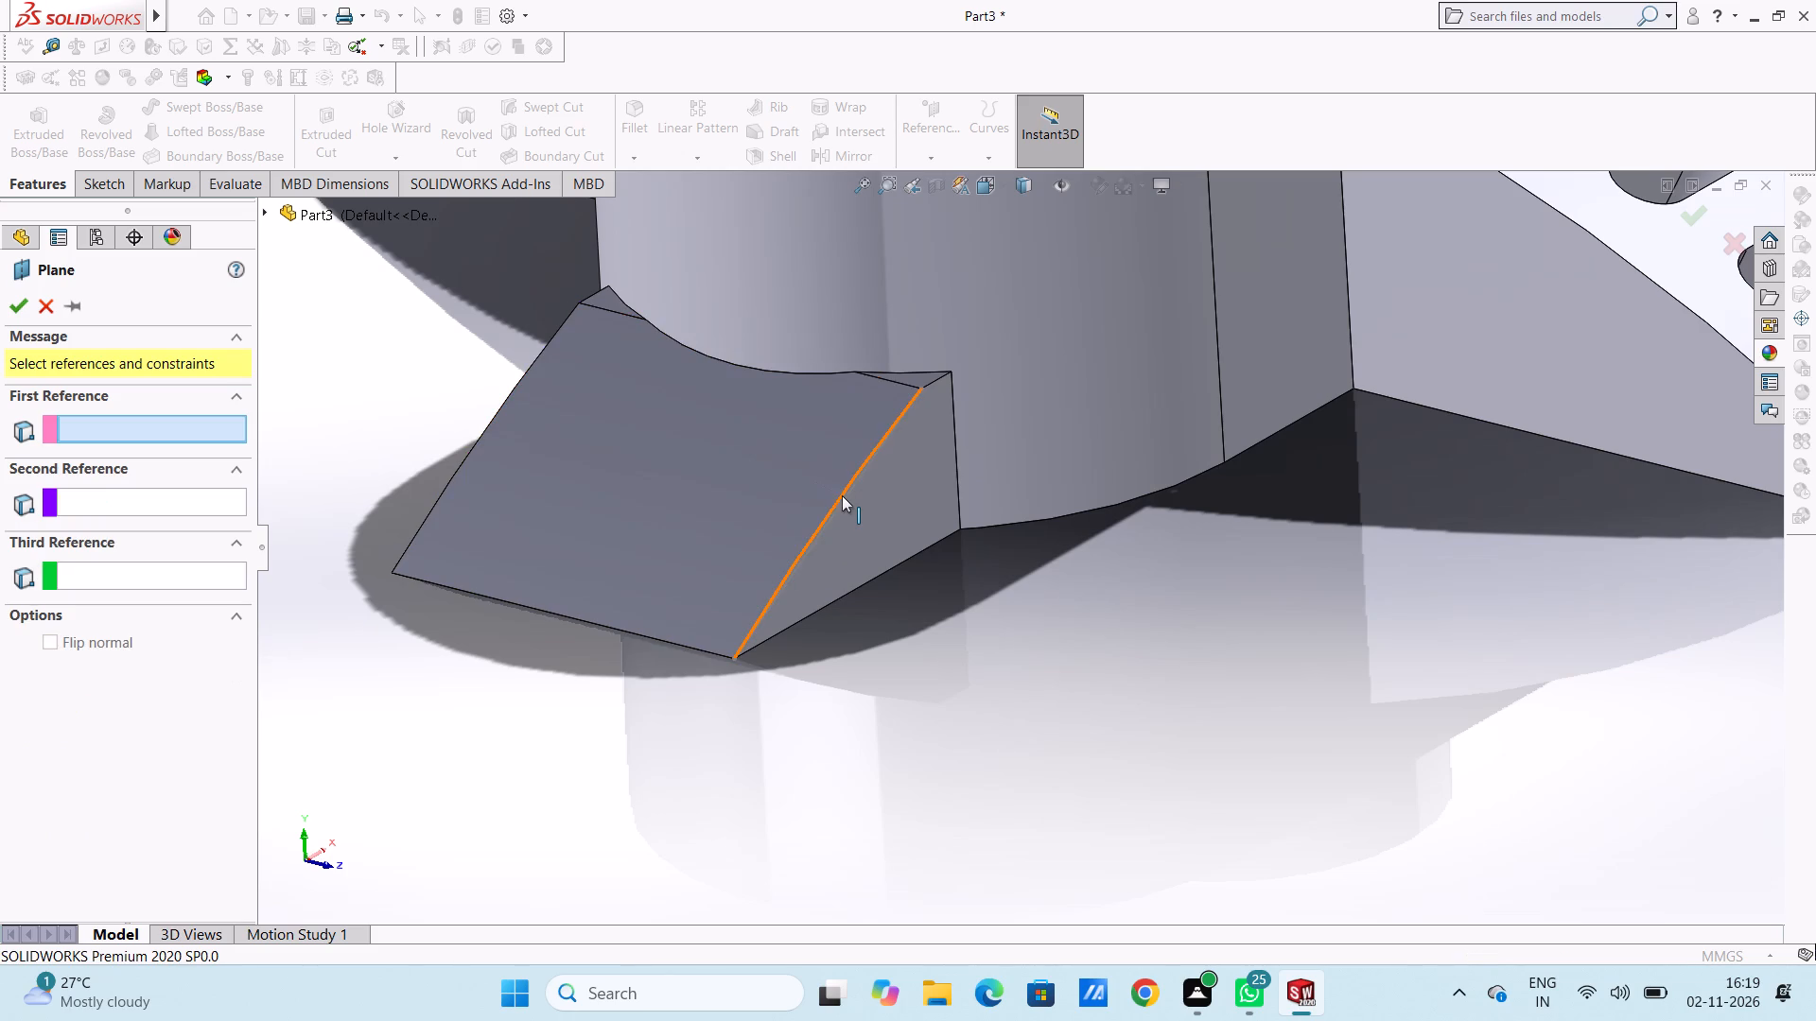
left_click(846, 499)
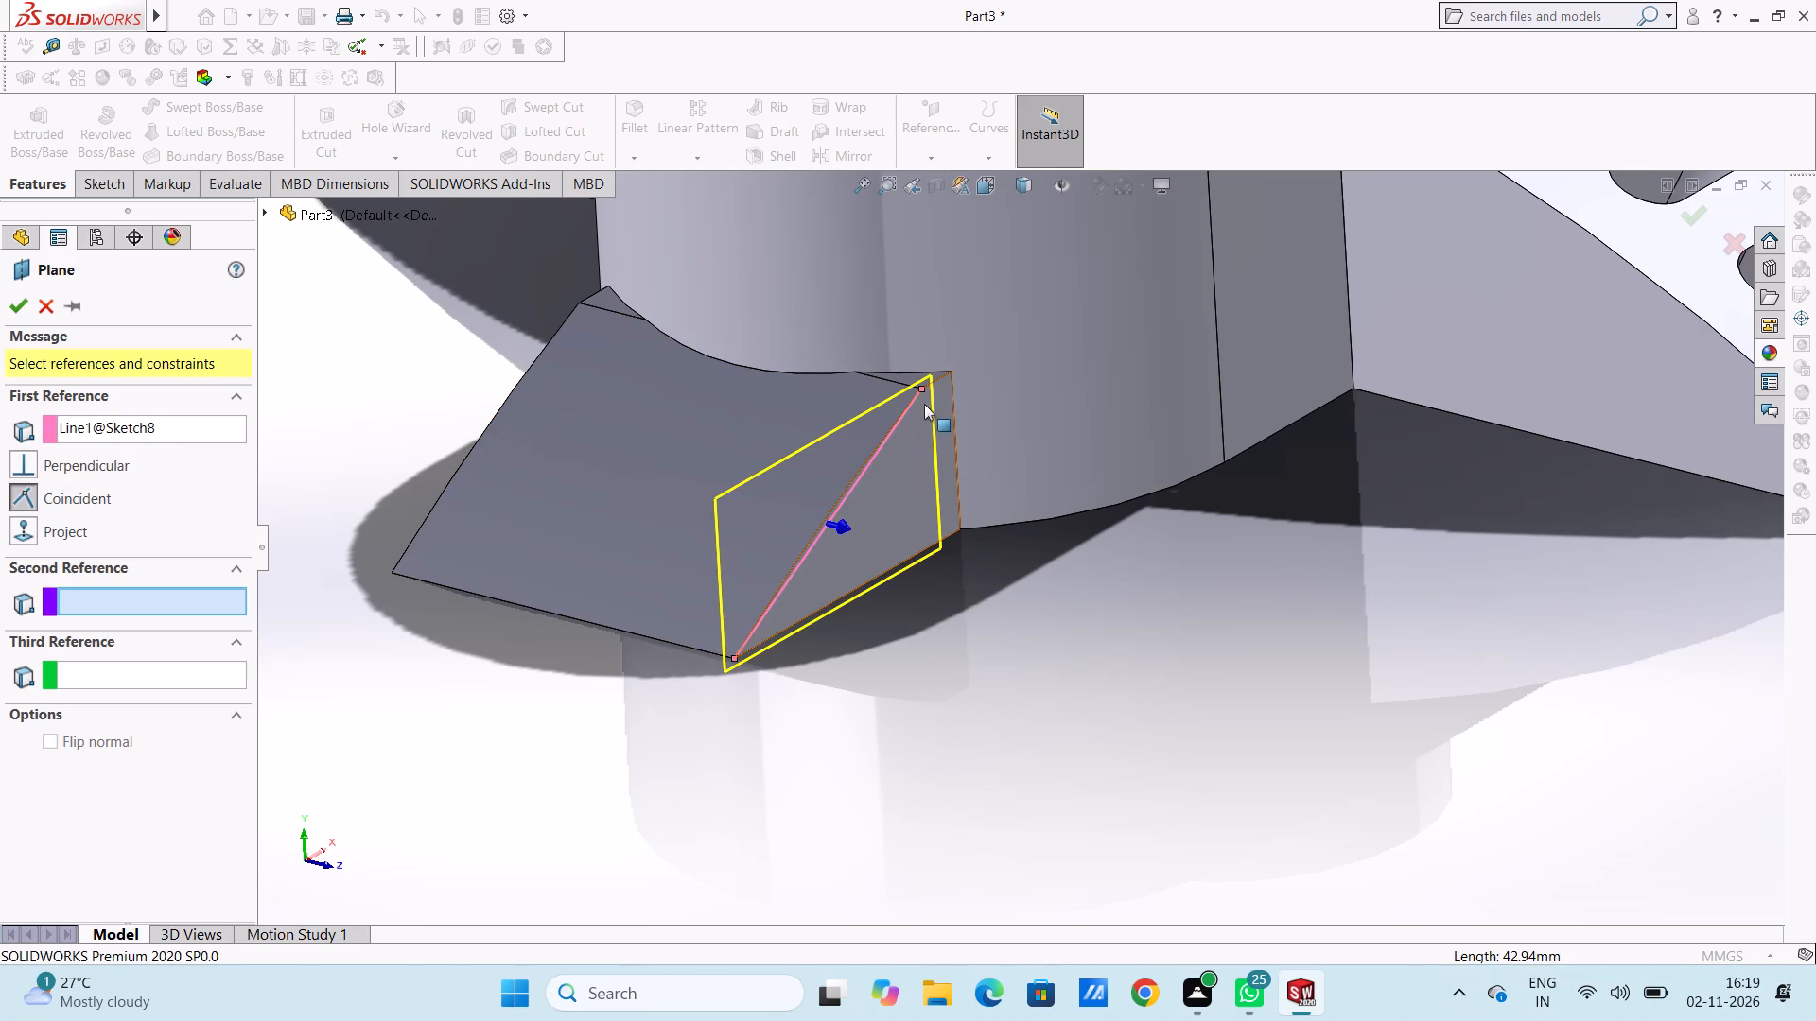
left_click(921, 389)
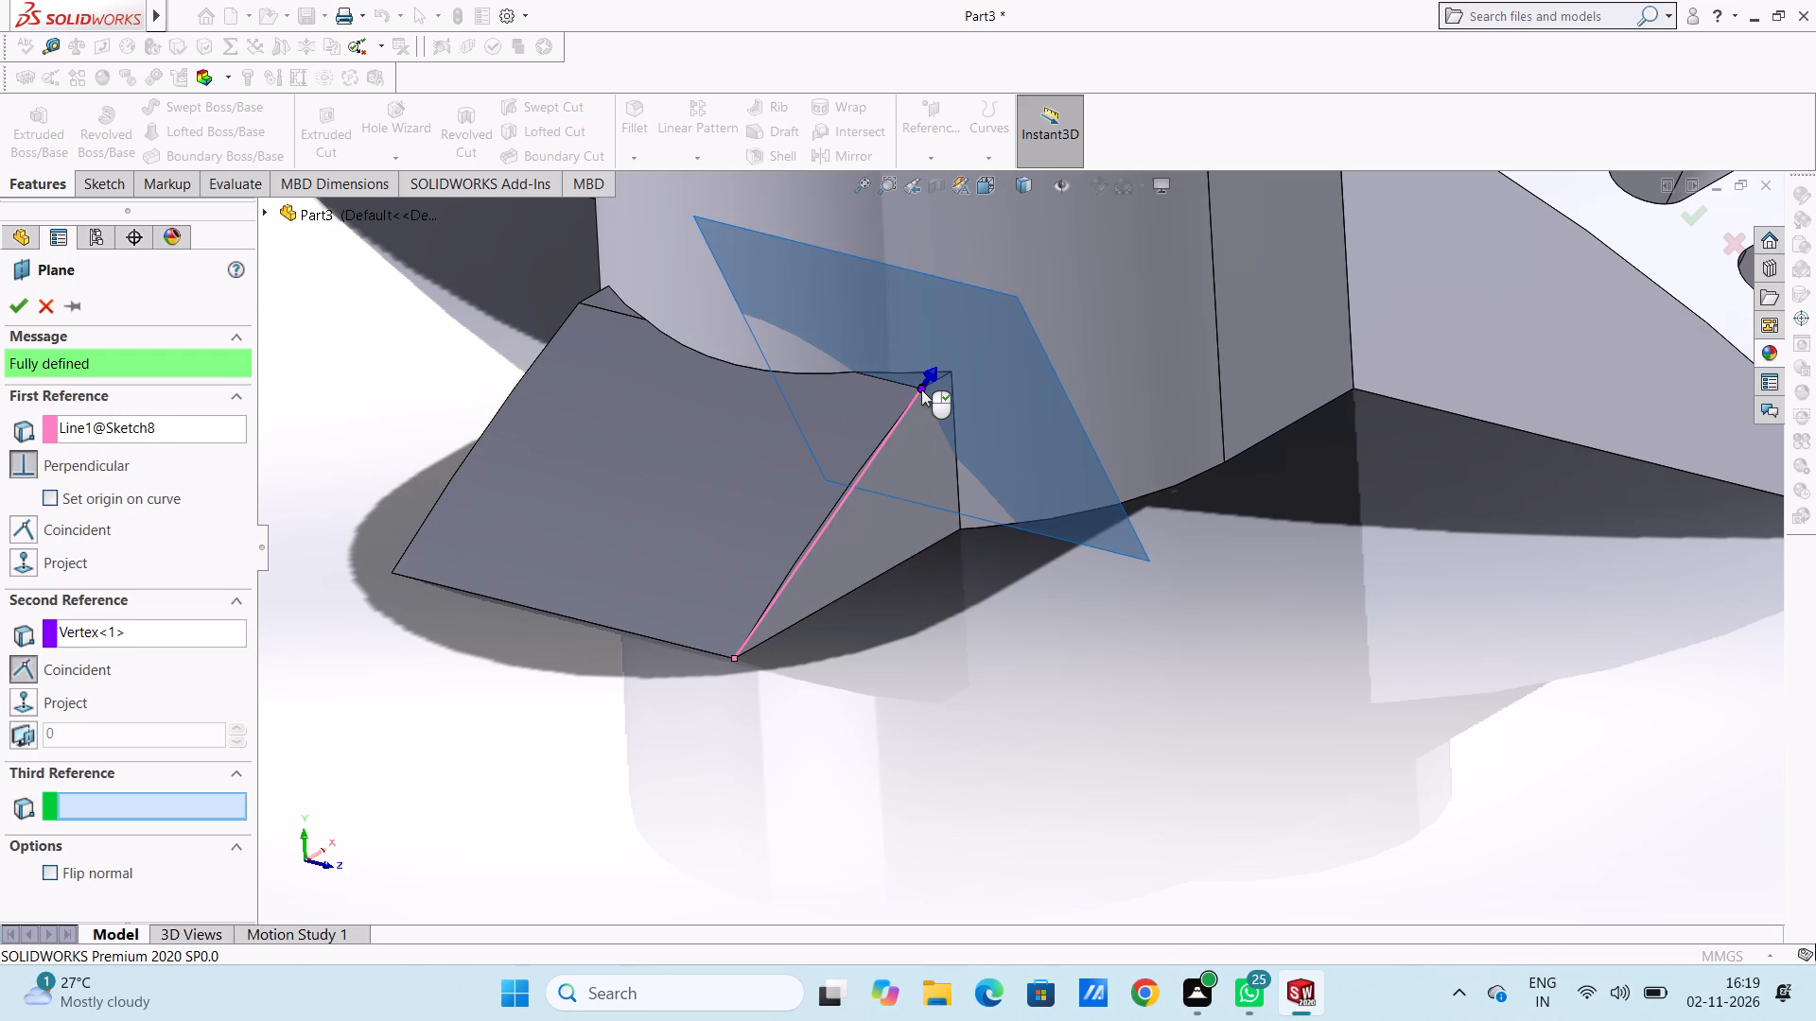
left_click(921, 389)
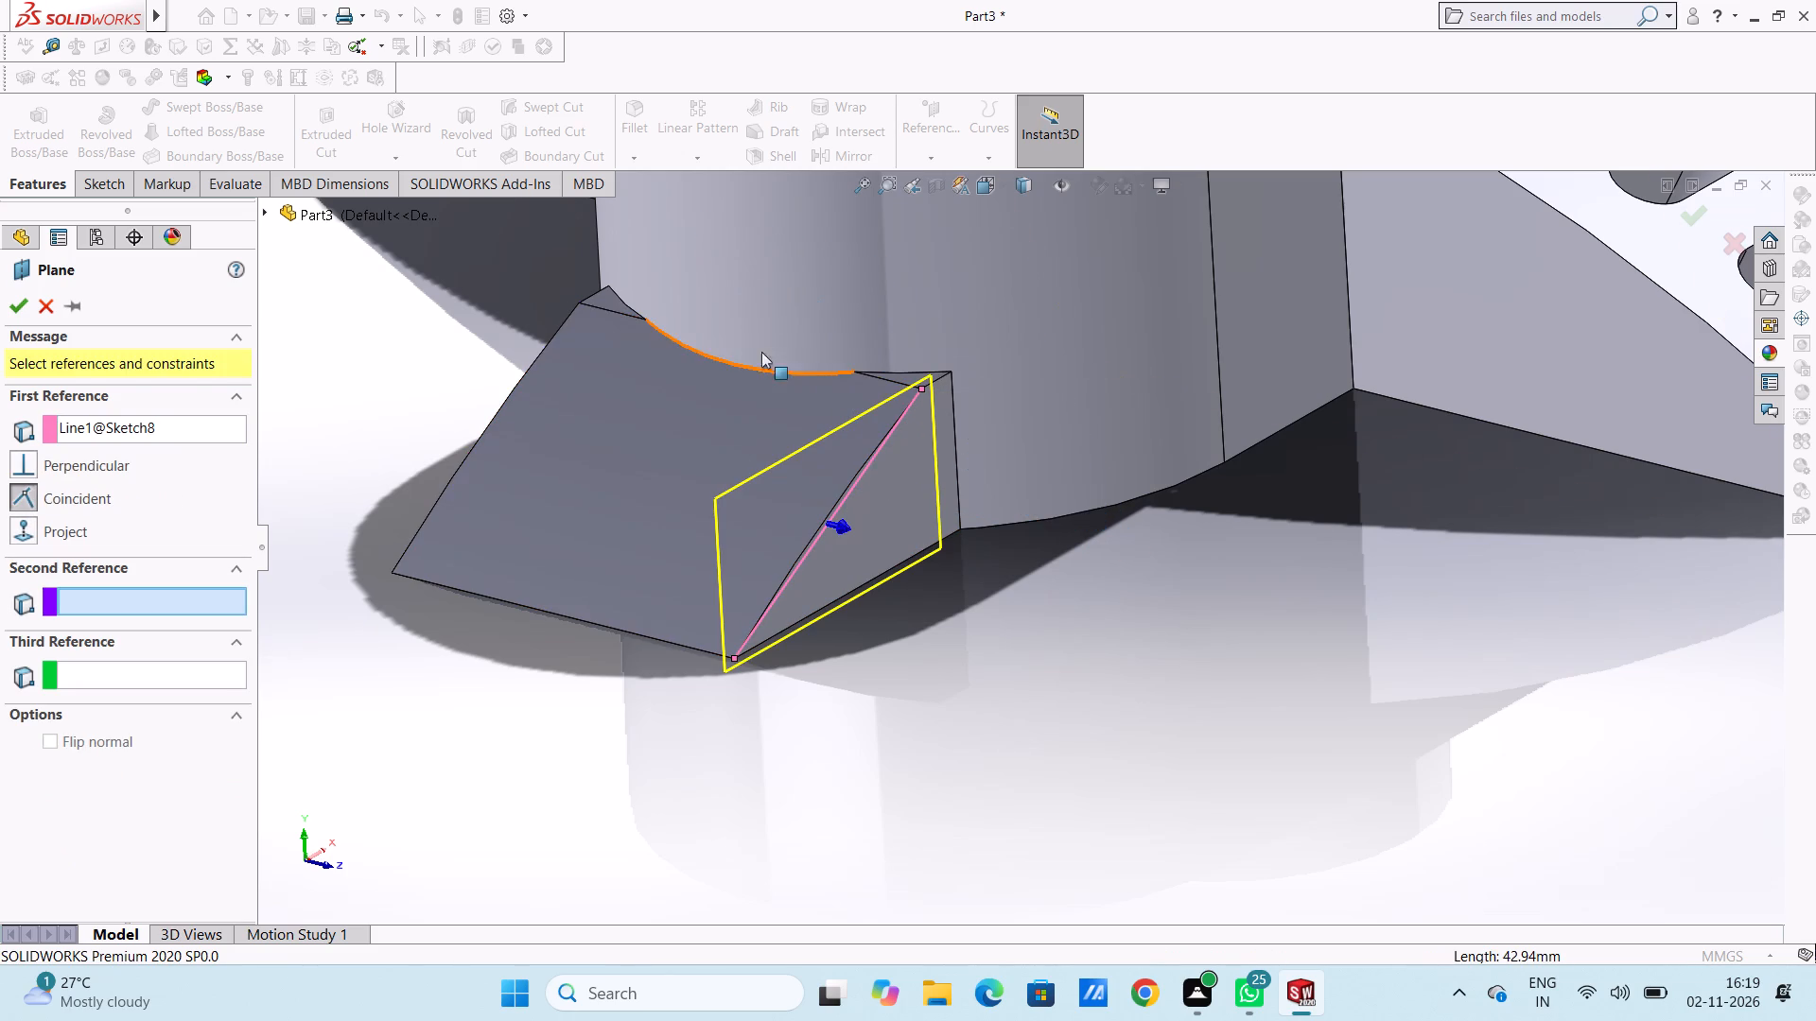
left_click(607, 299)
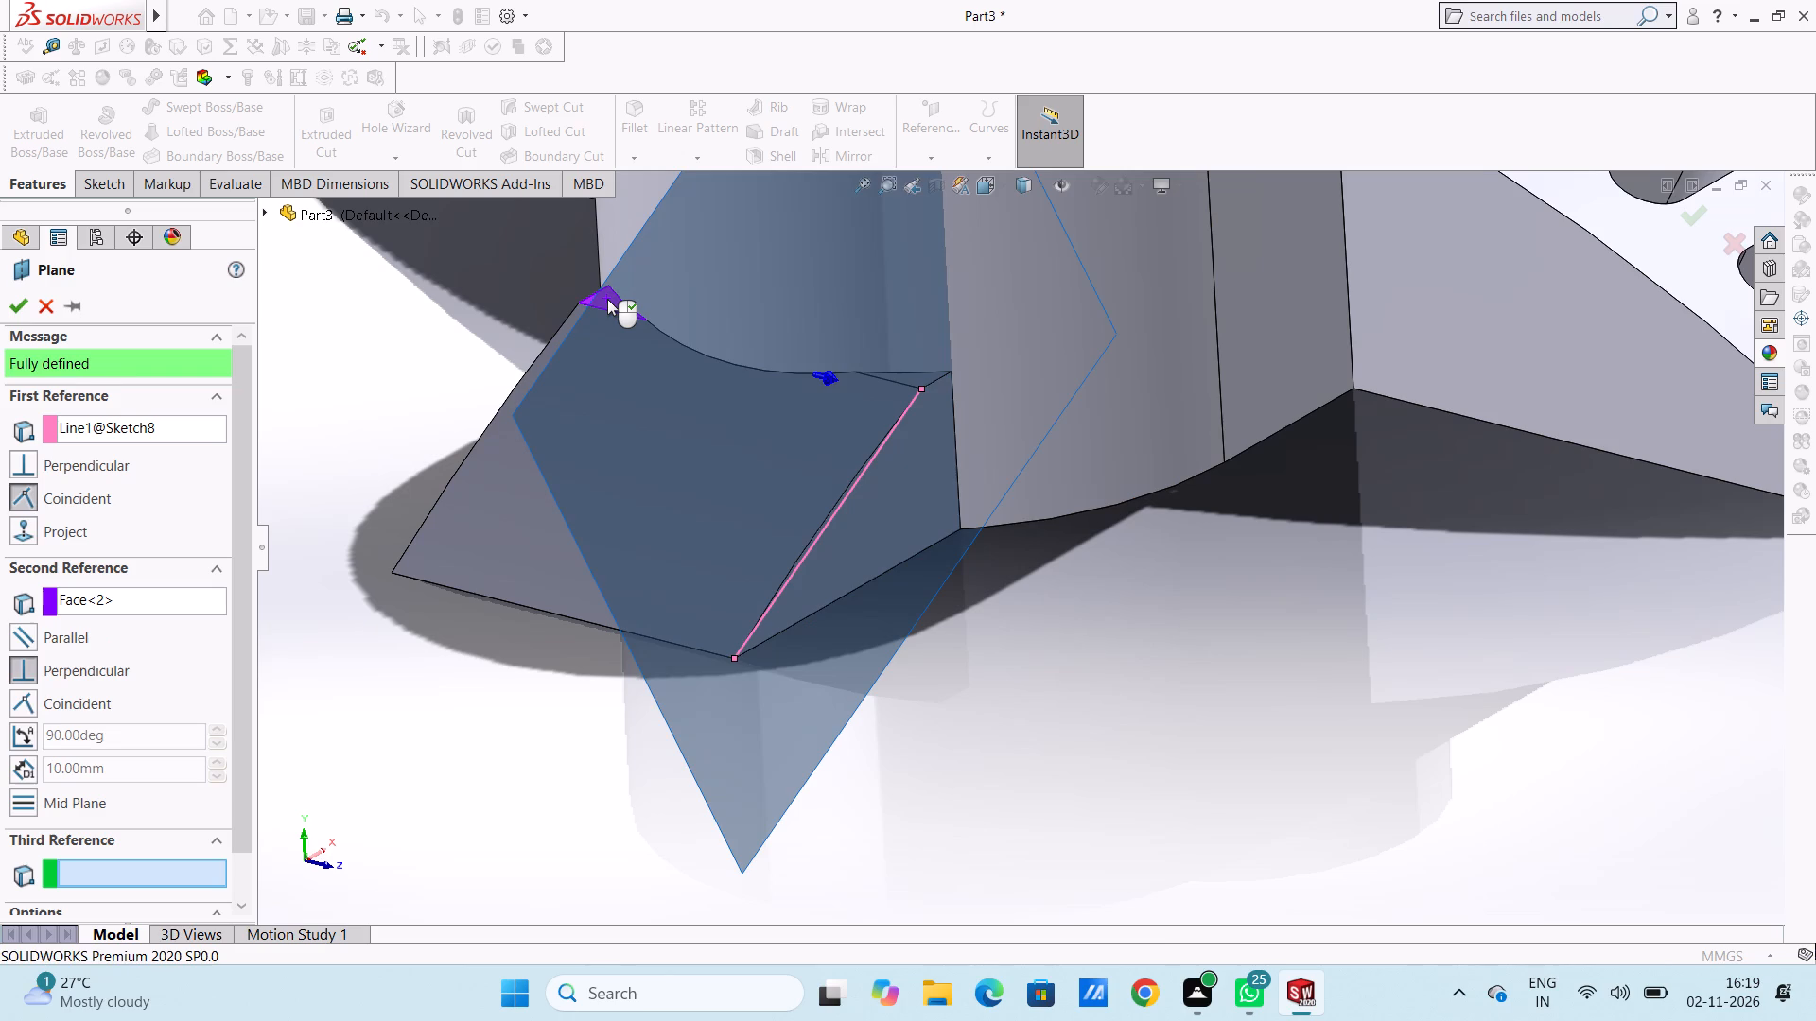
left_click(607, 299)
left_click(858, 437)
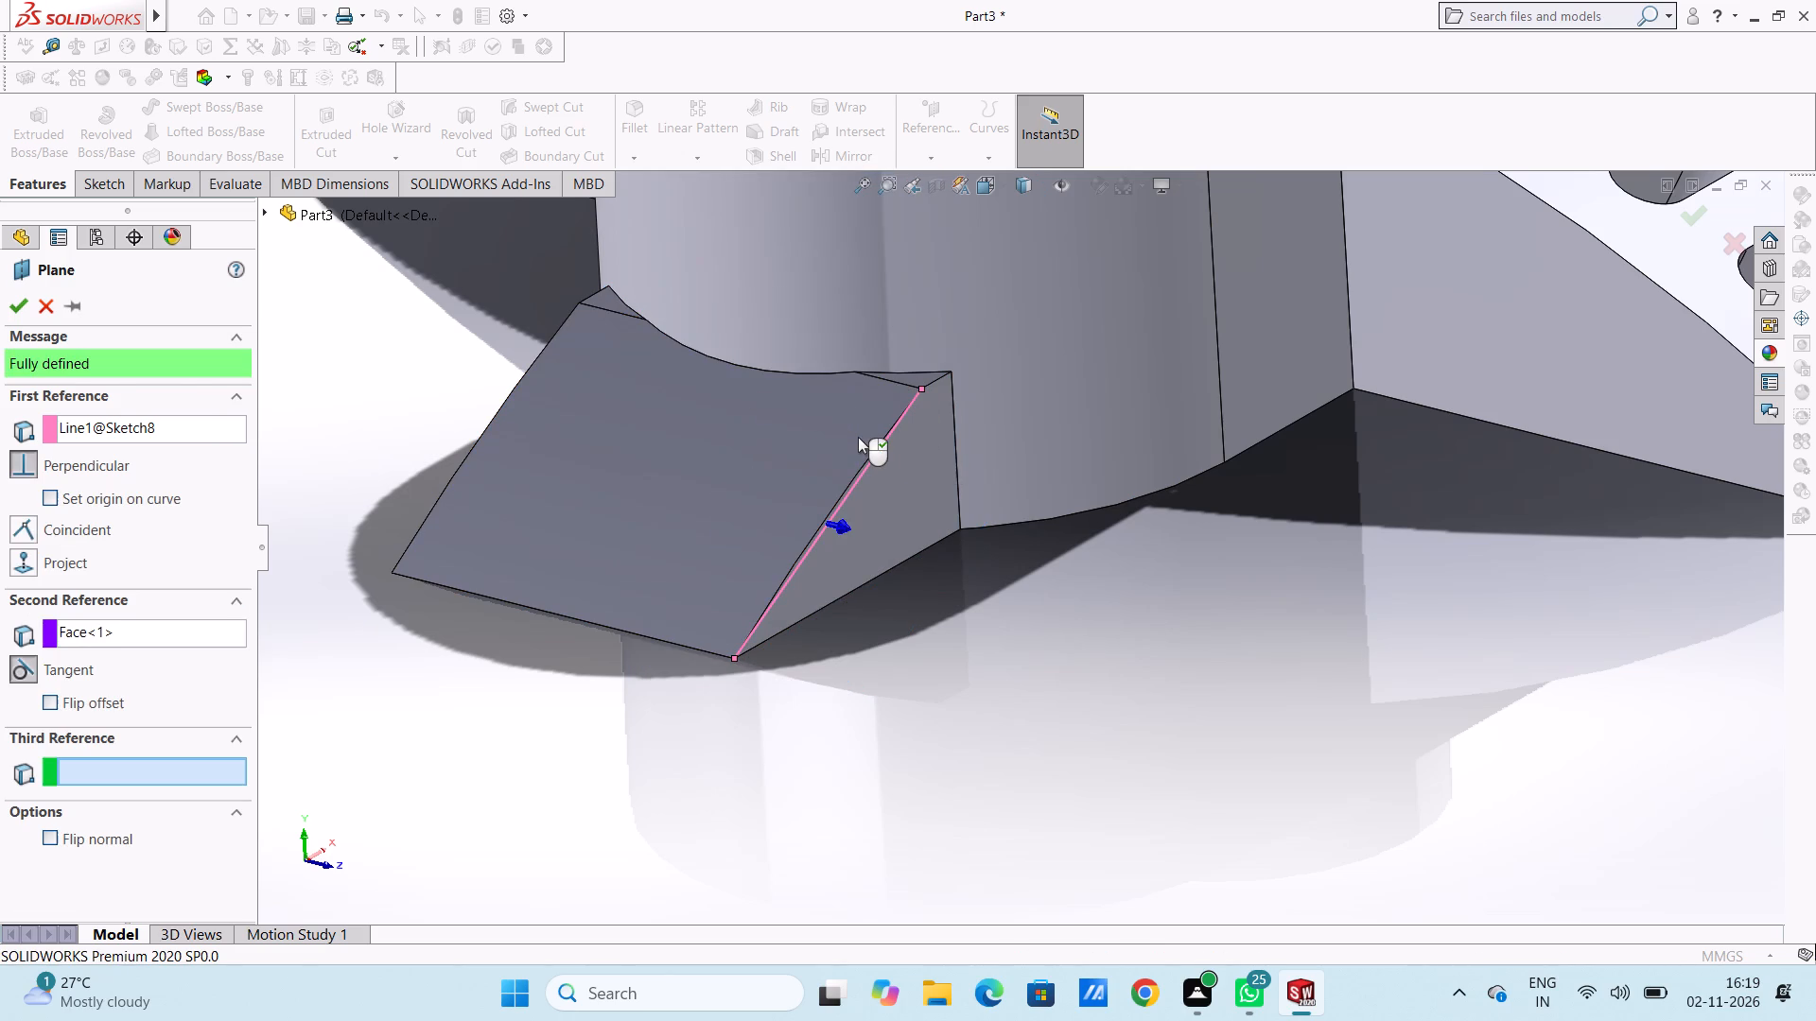
Remove the line reference and create the plane tangent to the curved face, coincident with its lower outer corner vertex.
scroll(876, 456, "up", 10)
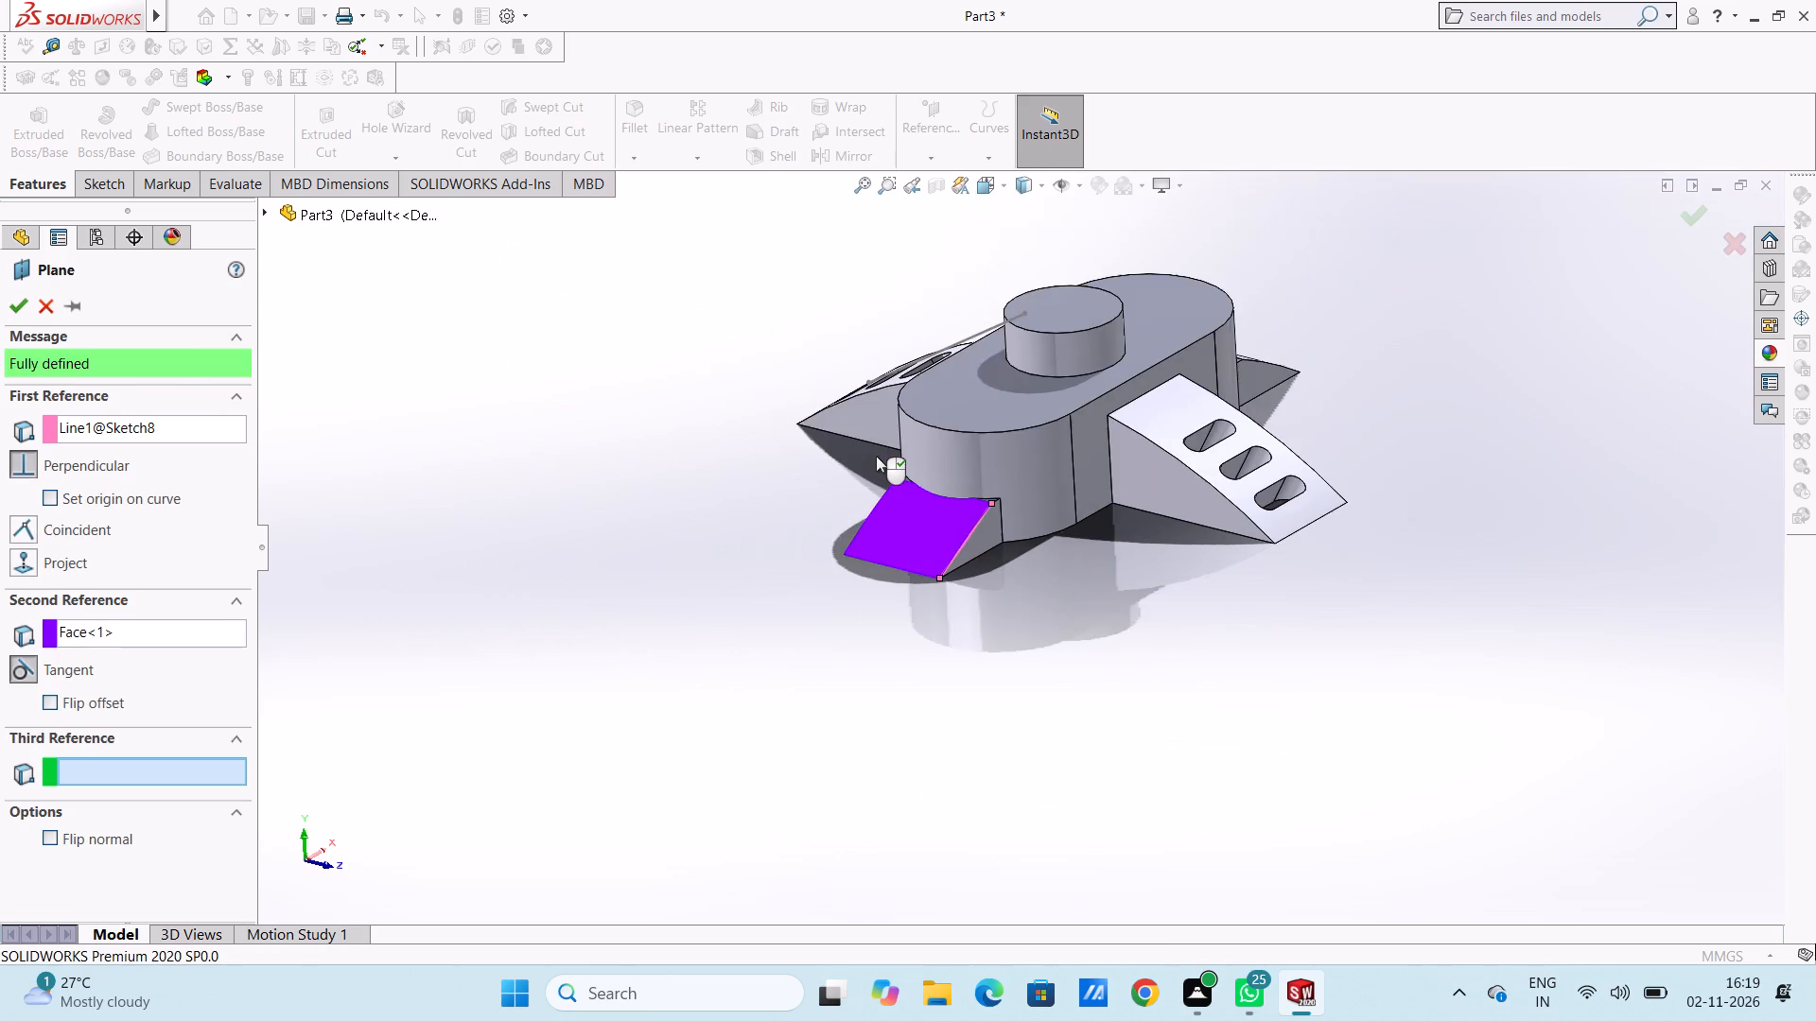
scroll(876, 456, "up", 5)
middle_click_drag(876, 542, 849, 460)
scroll(946, 519, "down", 4)
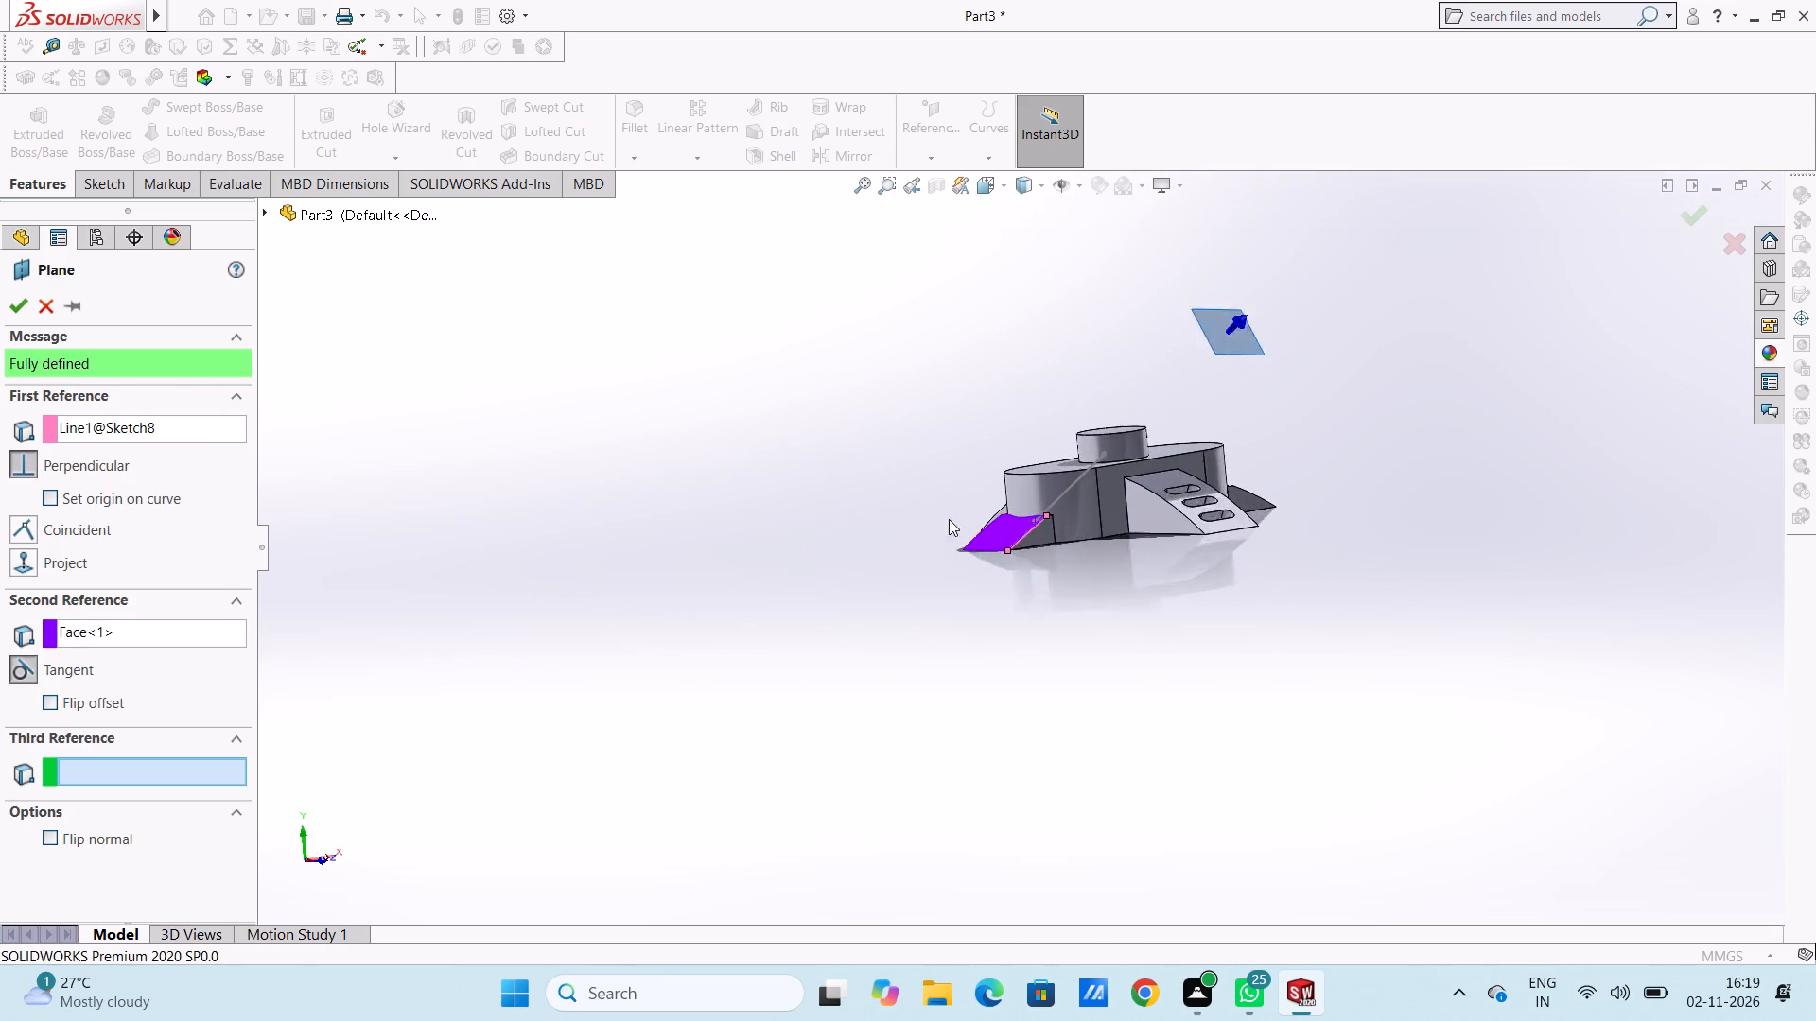
scroll(949, 519, "down", 1)
scroll(1287, 346, "down", 4)
scroll(937, 648, "up", 4)
scroll(917, 735, "down", 2)
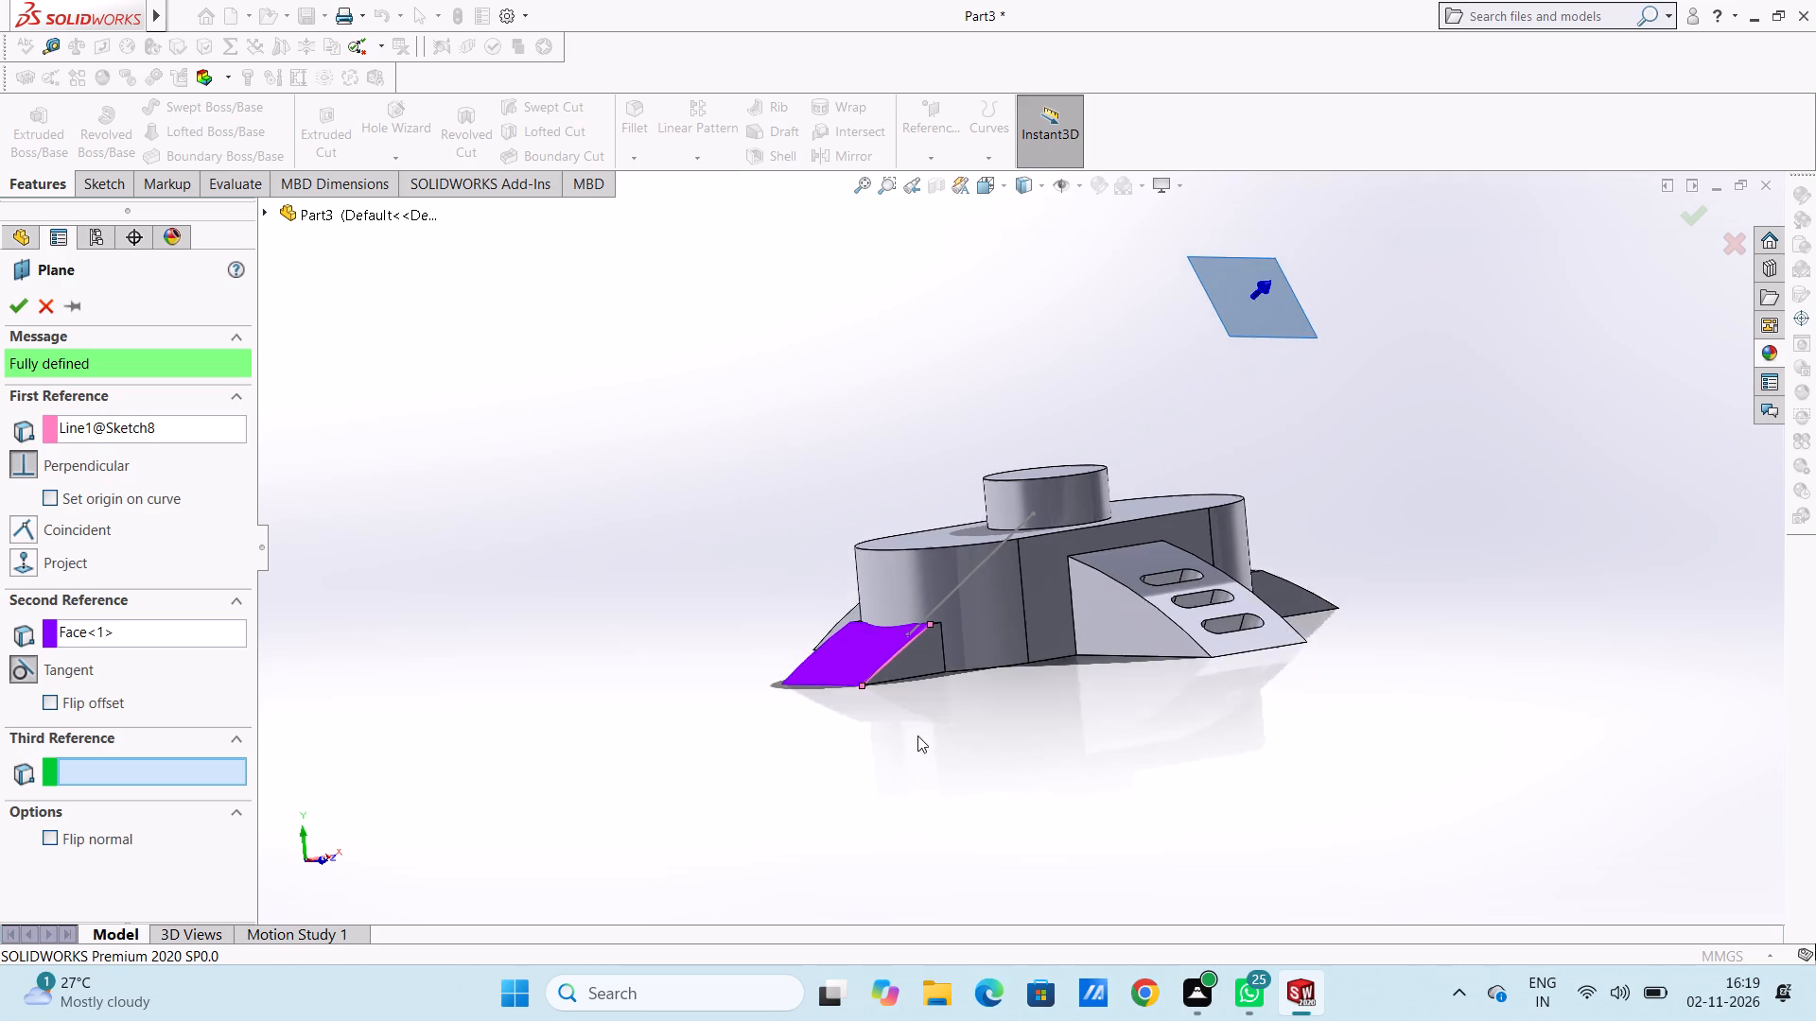
scroll(917, 735, "down", 2)
middle_click_drag(1024, 530, 1118, 572)
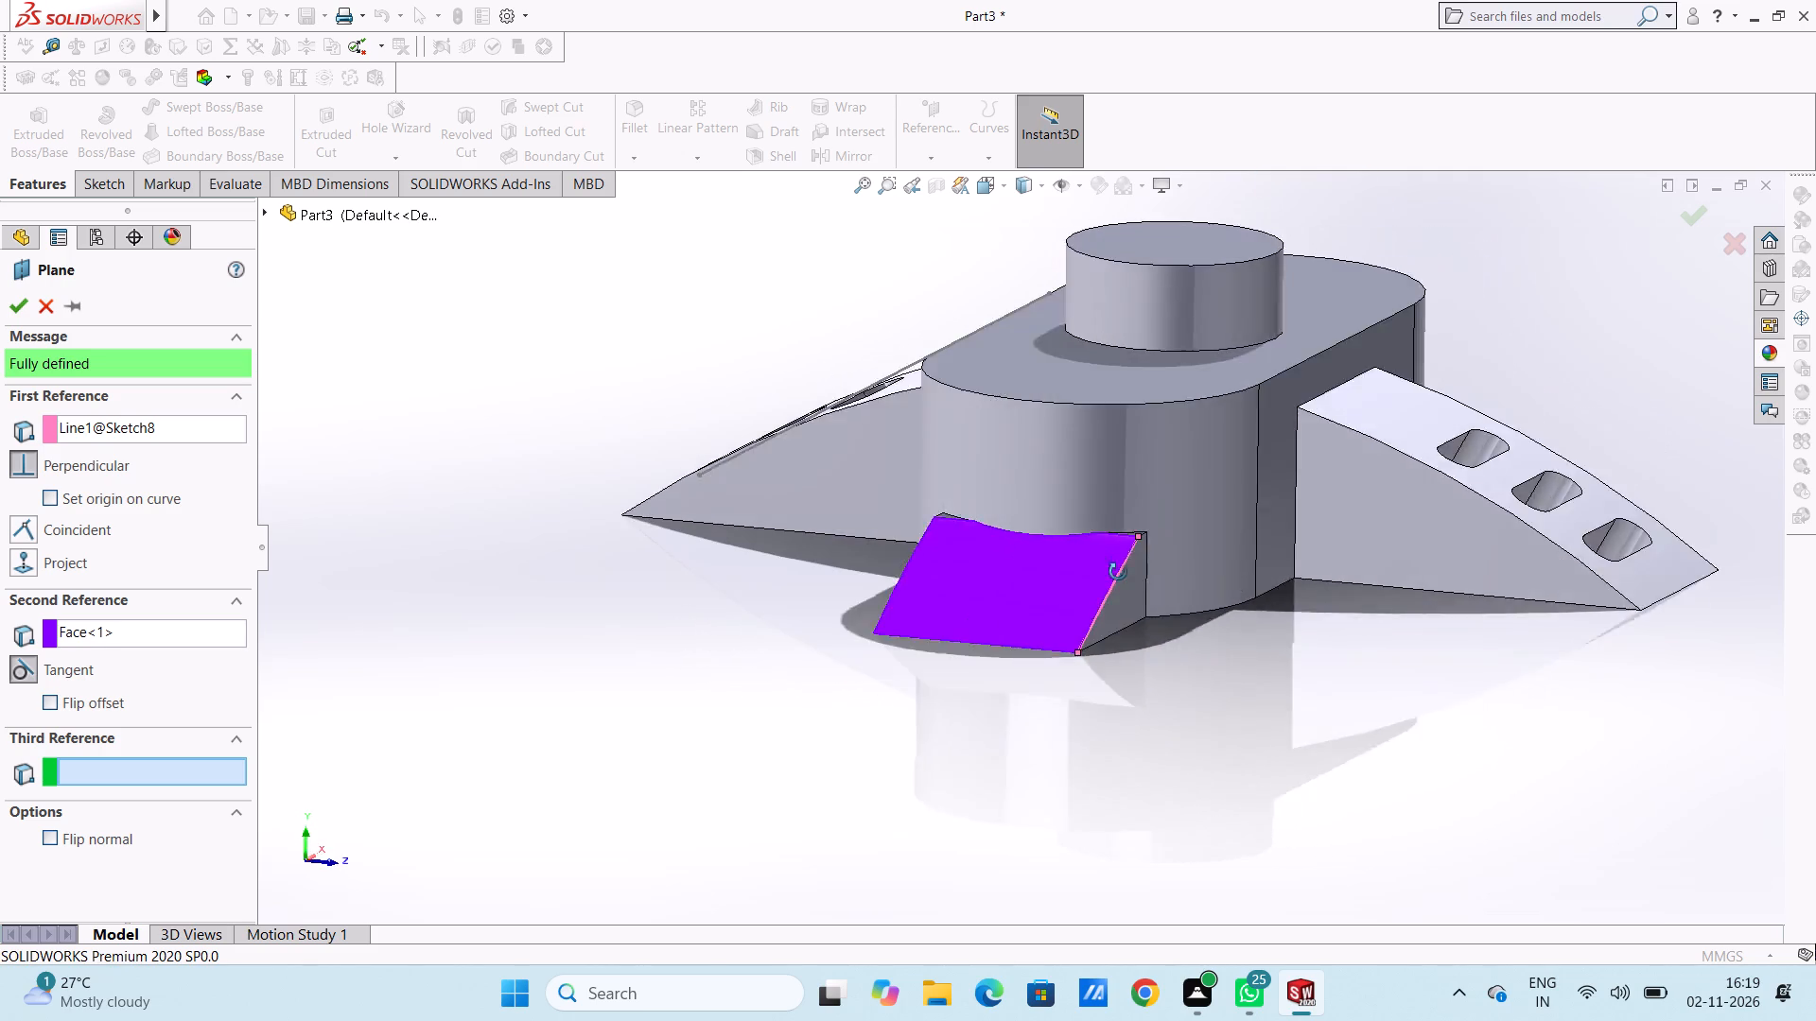
middle_click_drag(1118, 572, 1075, 592)
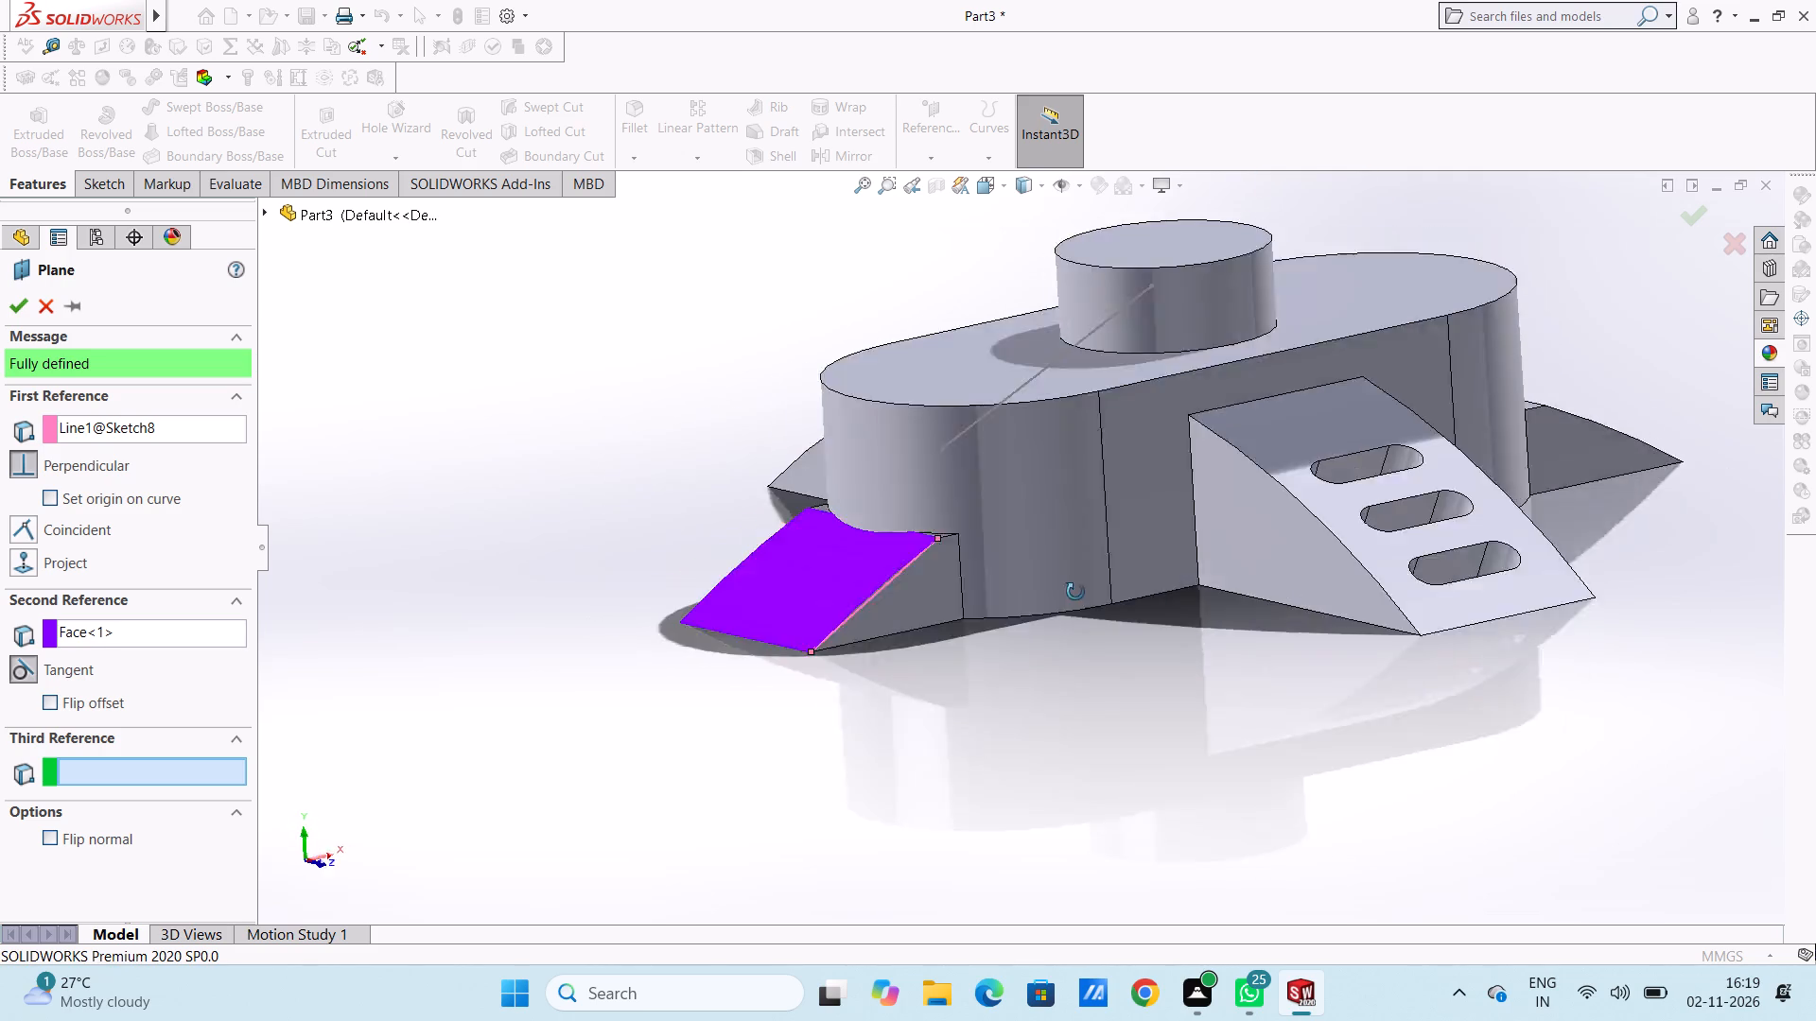
middle_click_drag(1075, 592, 1140, 630)
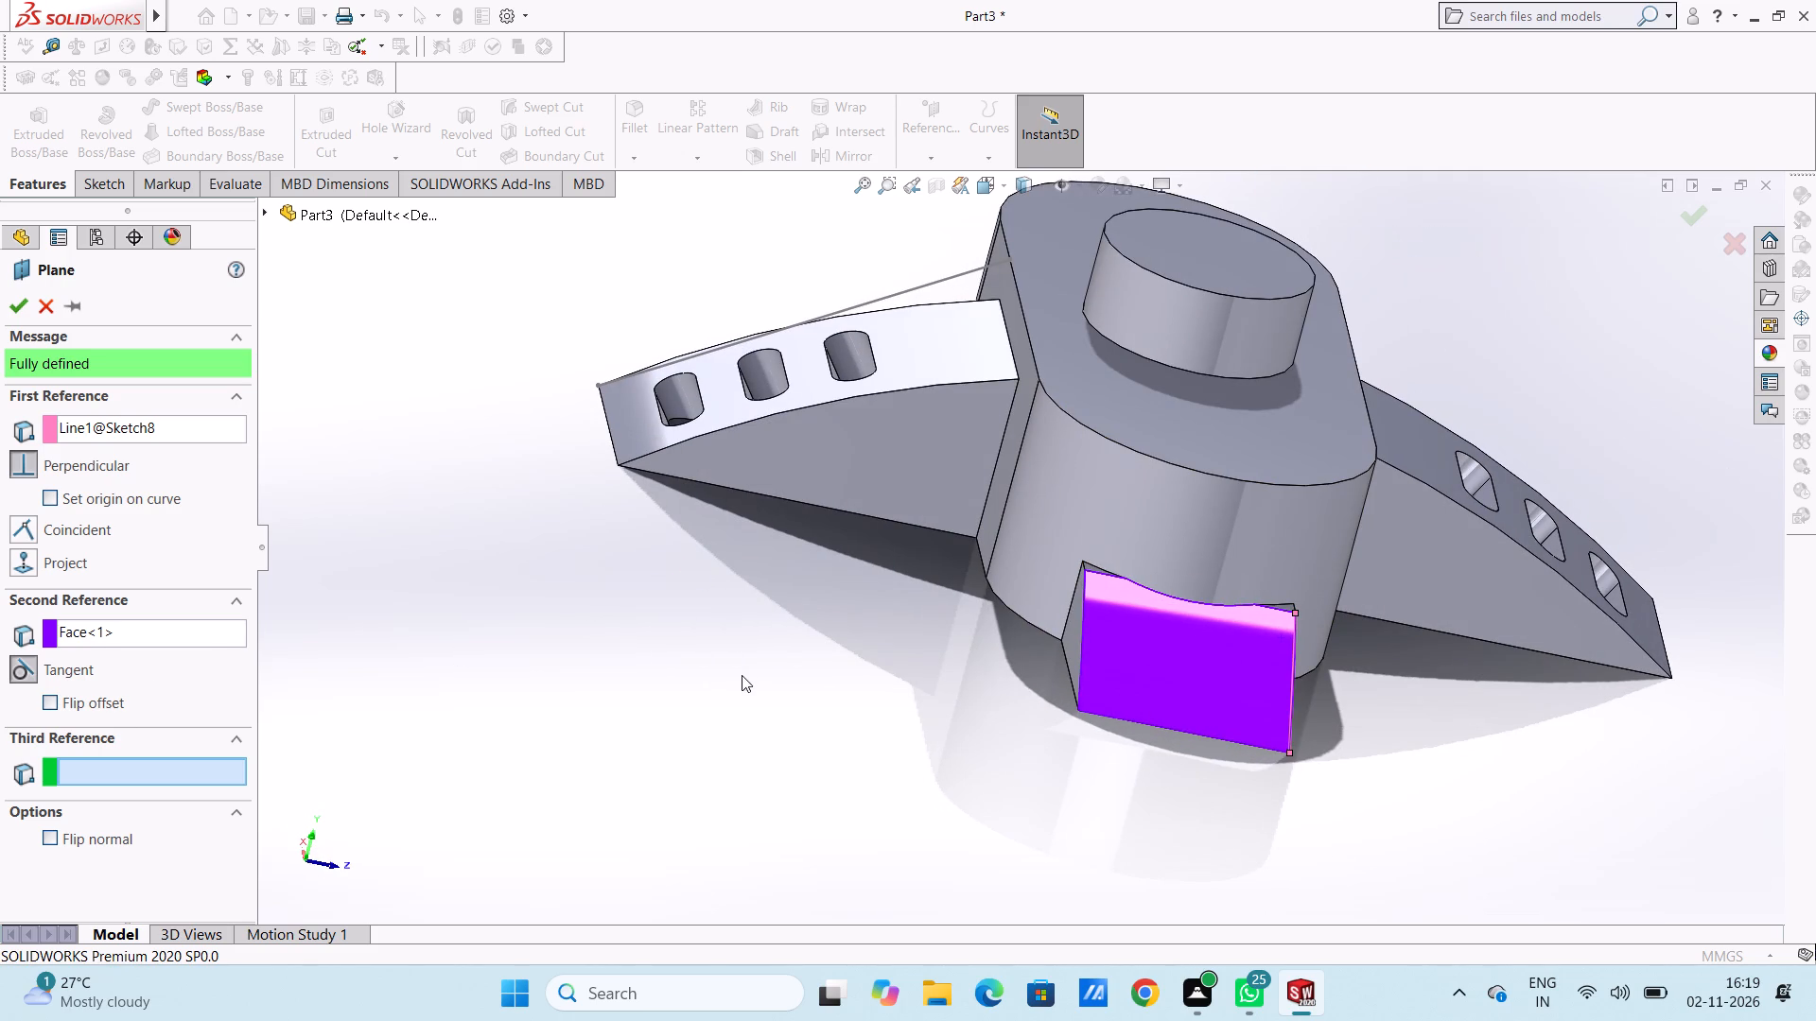
middle_click_drag(742, 675, 581, 533)
middle_click_drag(676, 677, 715, 762)
scroll(718, 757, "down", 1)
scroll(730, 454, "down", 2)
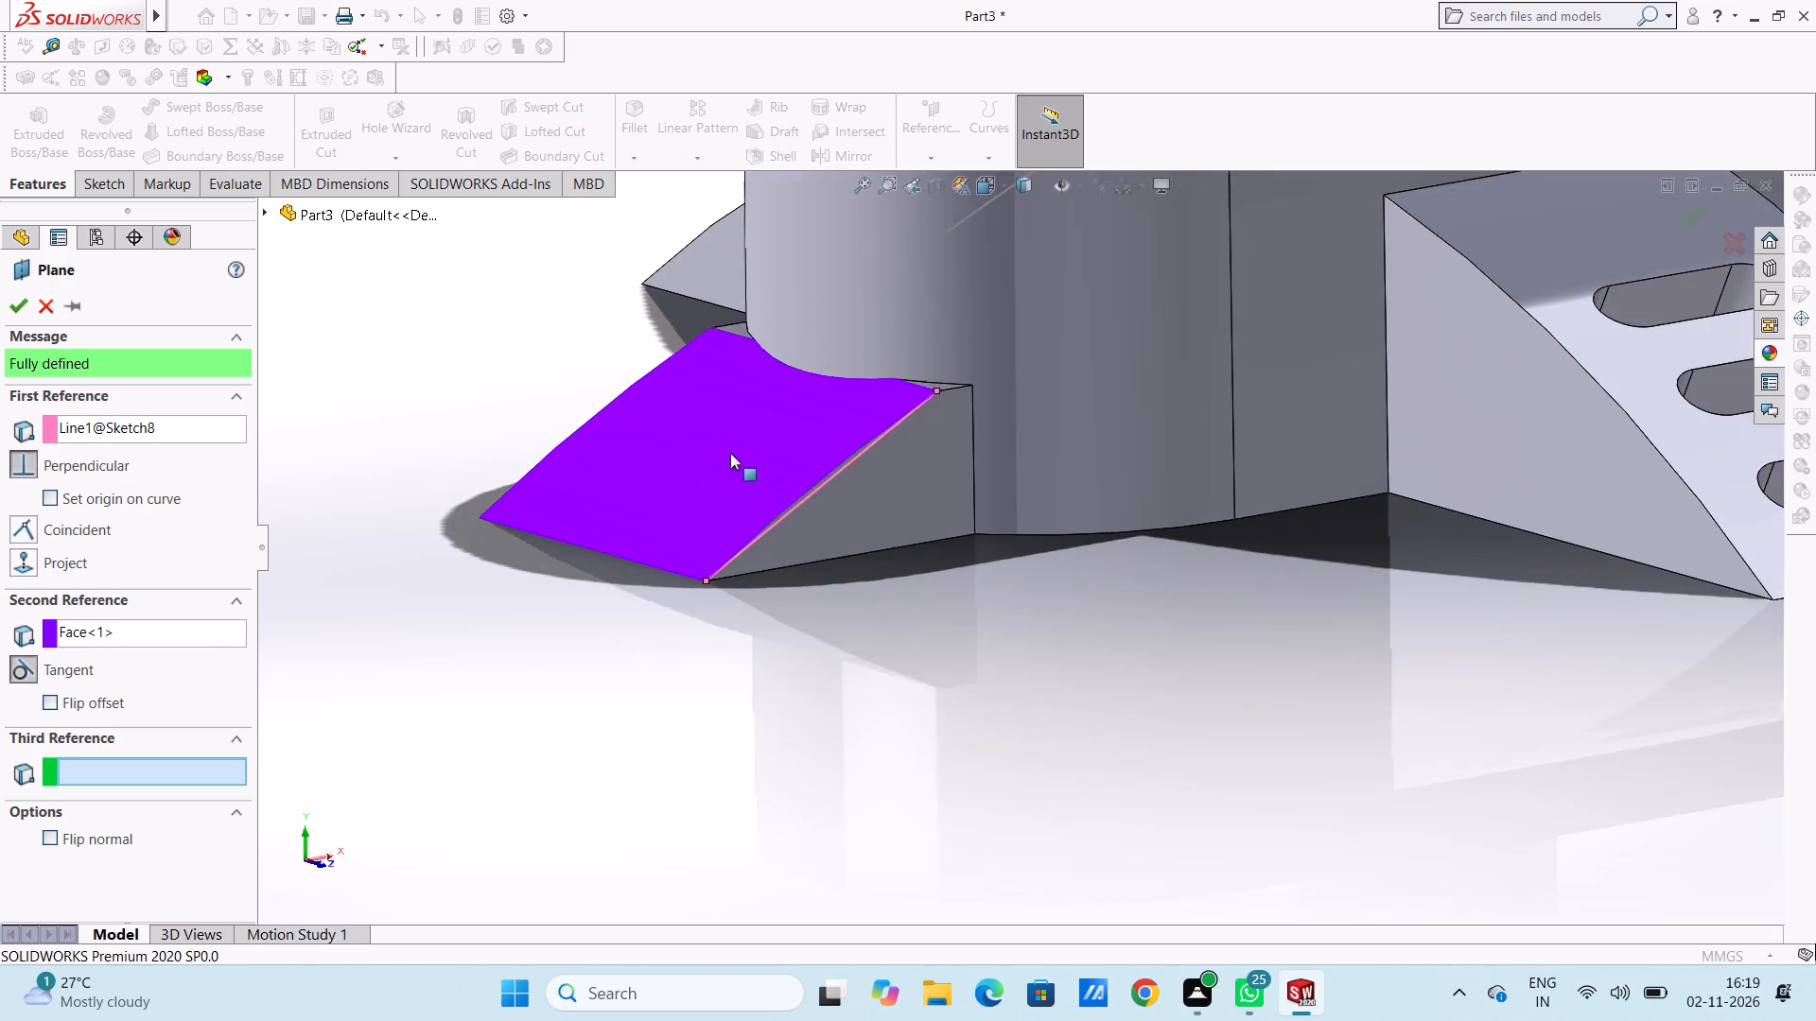
scroll(730, 450, "up", 4)
scroll(864, 549, "down", 5)
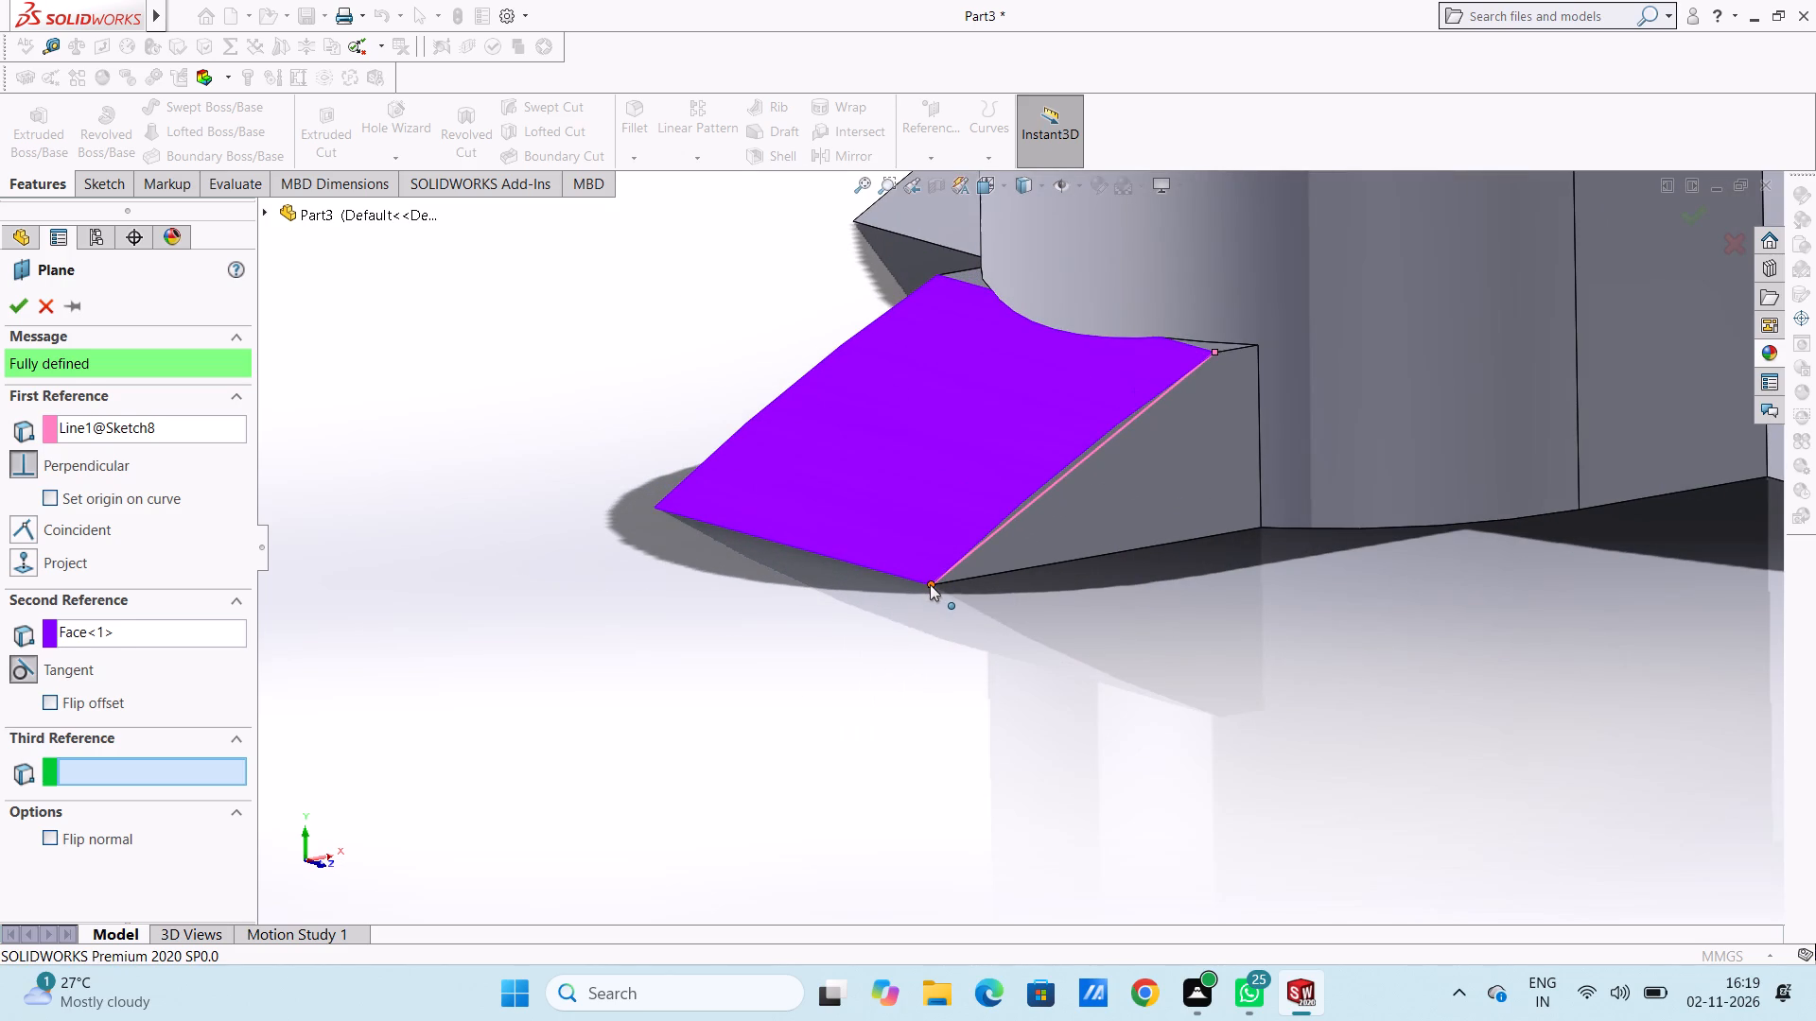
left_click(930, 584)
left_click(930, 584)
left_click(931, 584)
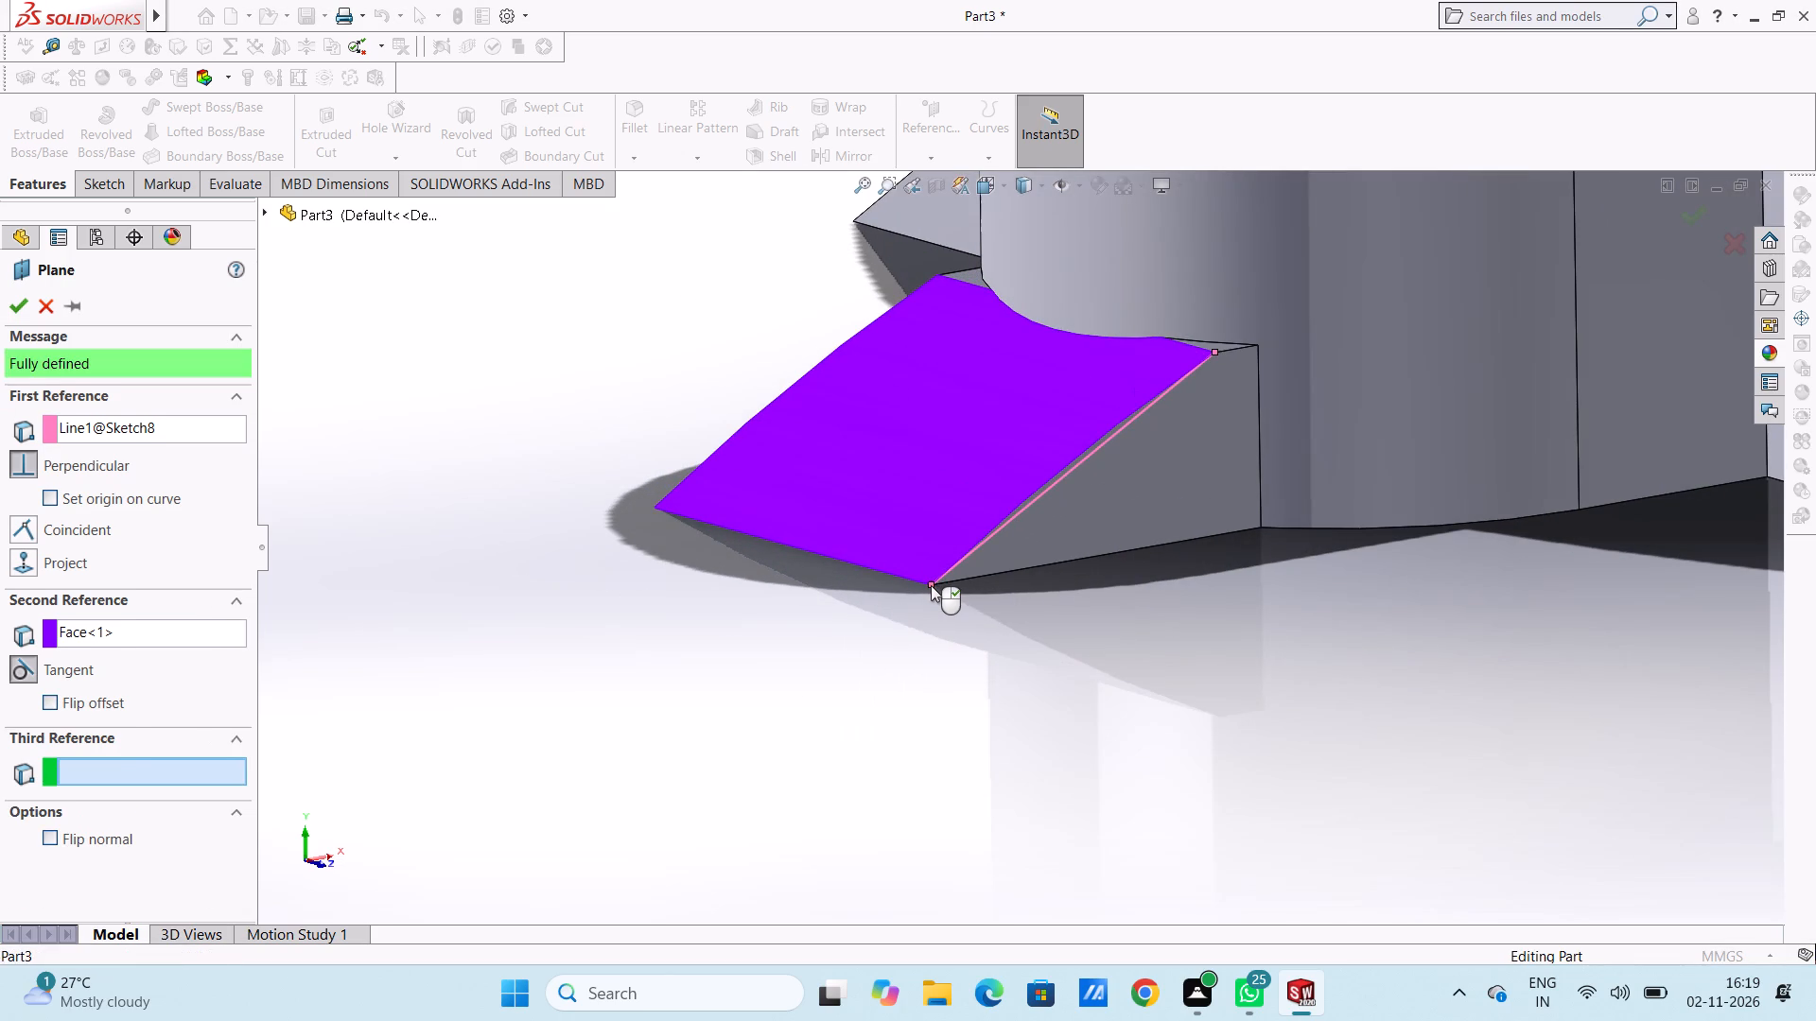
left_click(945, 572)
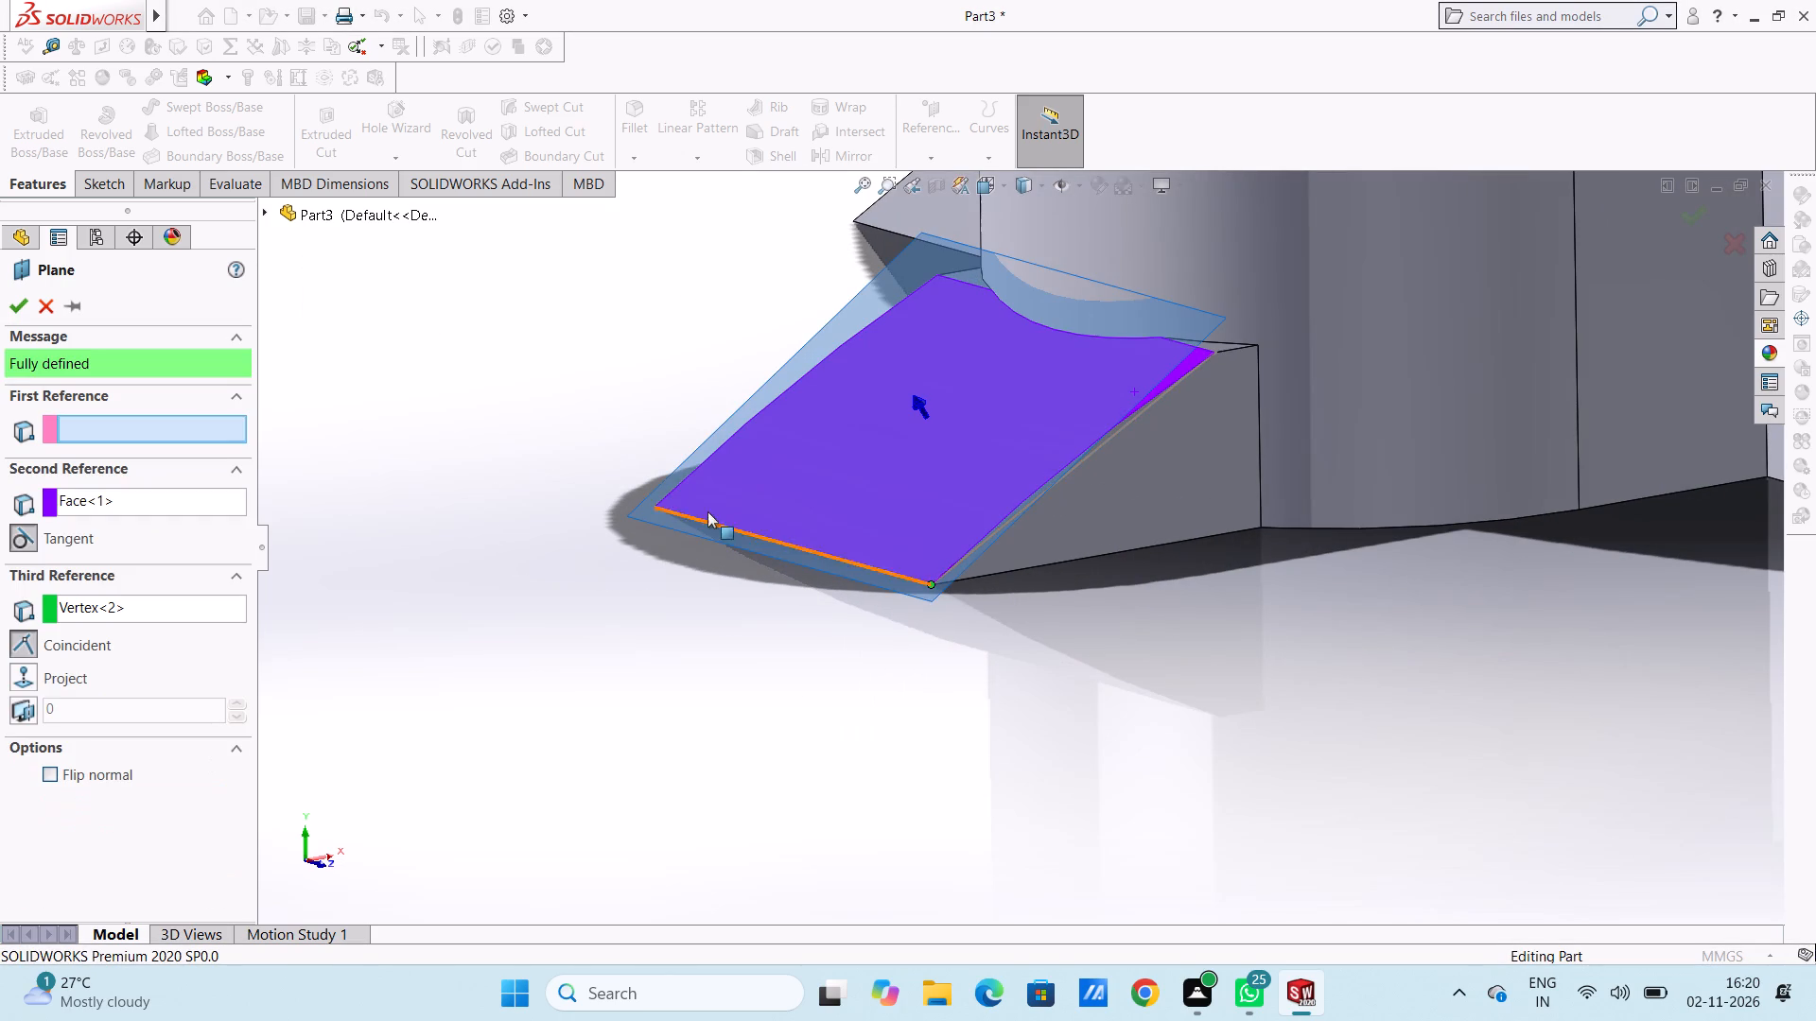
scroll(568, 479, "up", 4)
middle_click_drag(729, 560, 738, 612)
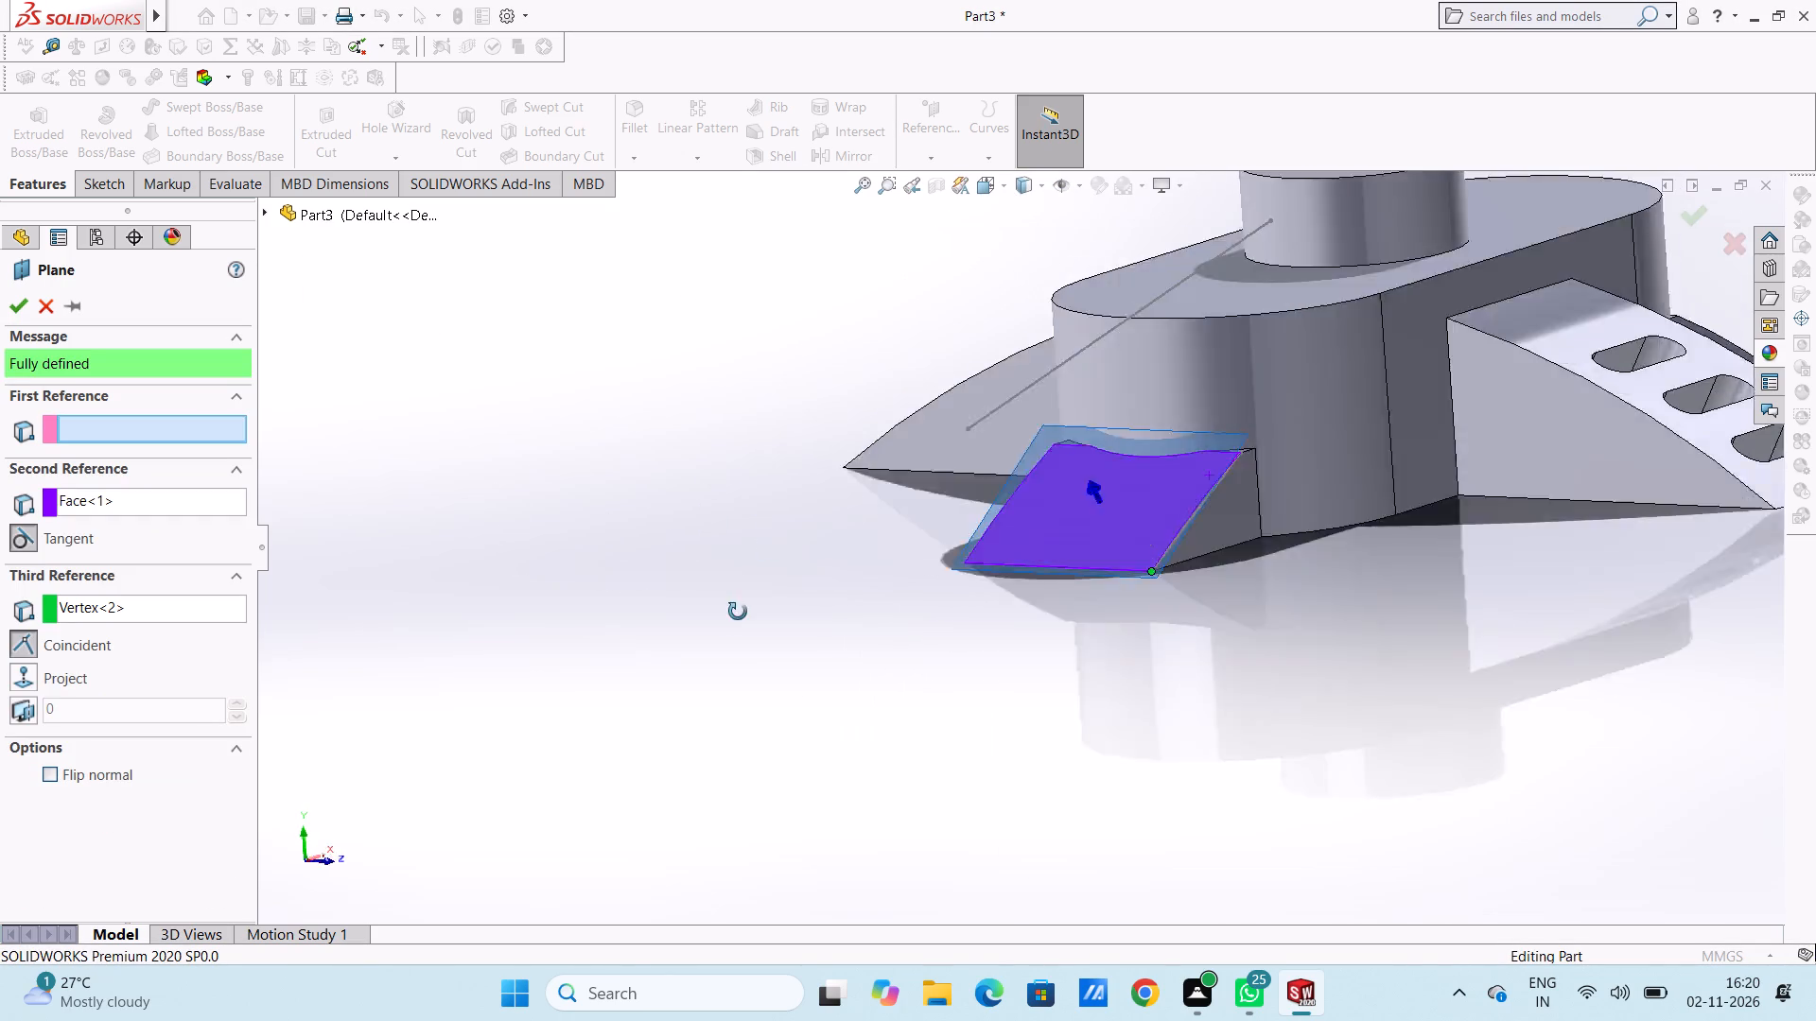
middle_click_drag(738, 612, 674, 634)
left_click(7, 314)
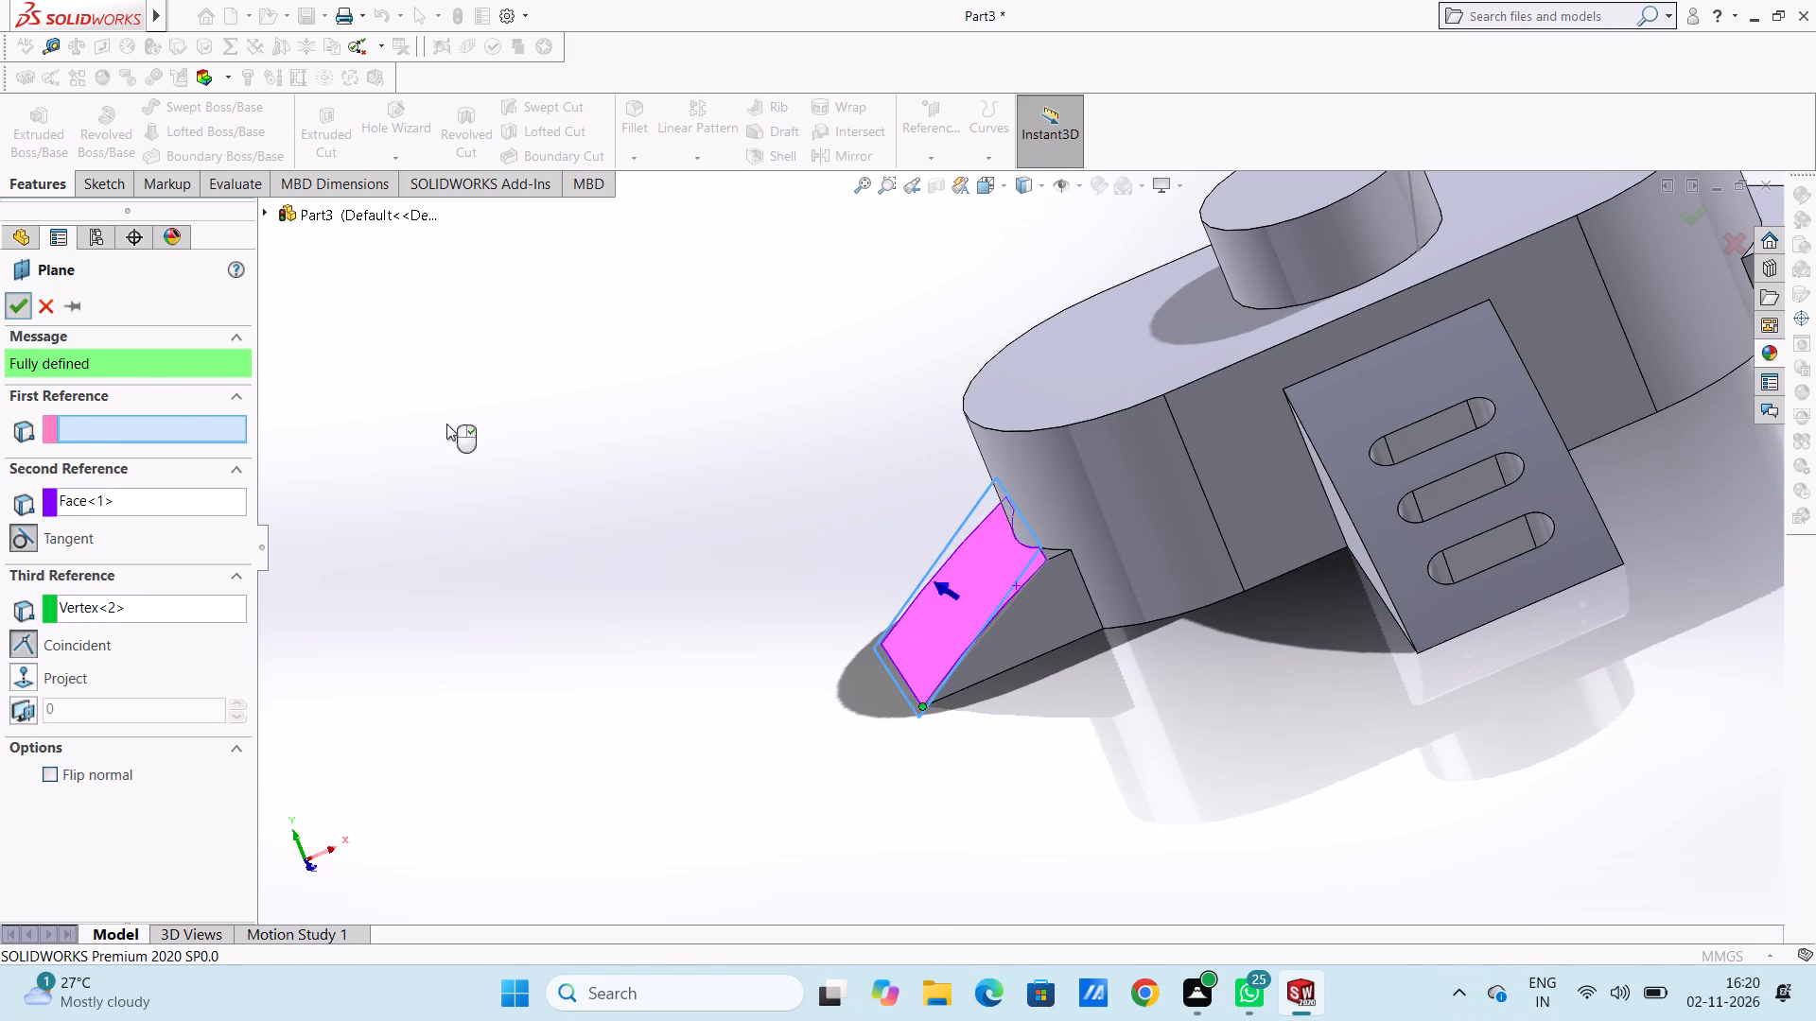
scroll(498, 435, "up", 5)
middle_click_drag(575, 508, 652, 466)
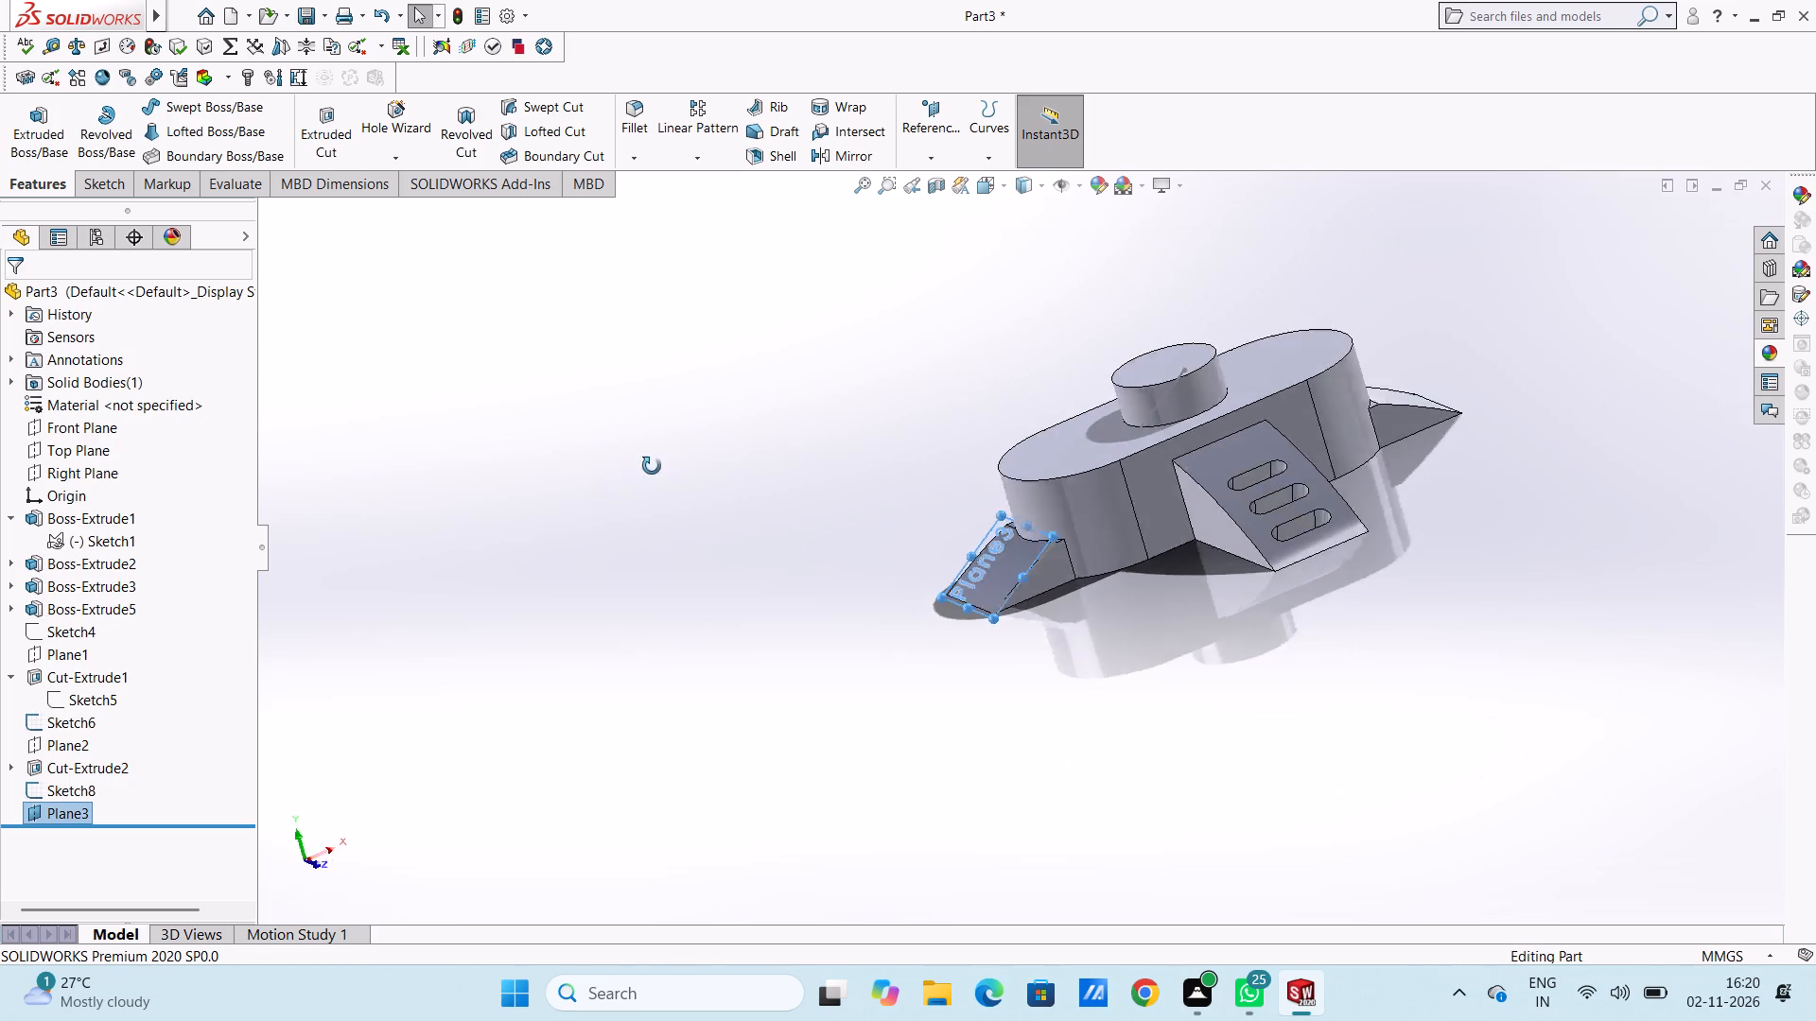
Hide the sketched line still showing on the slotted side feature.
middle_click_drag(652, 466, 701, 523)
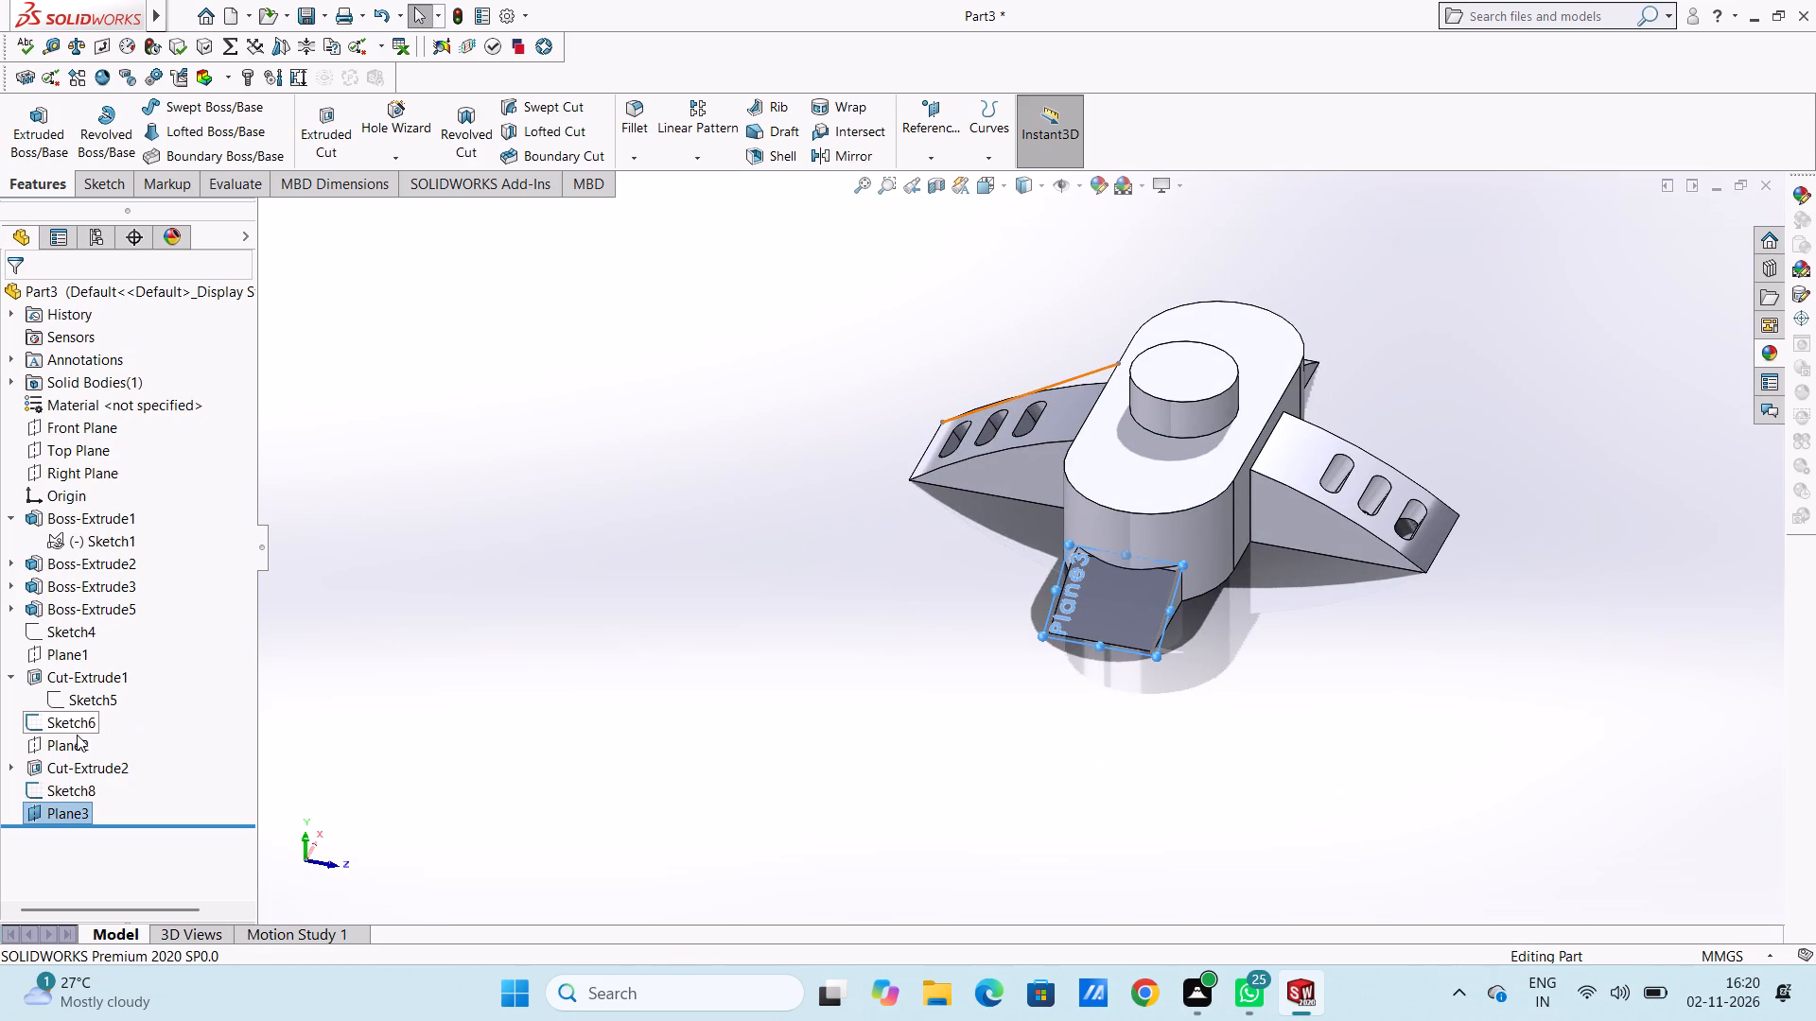
left_click(95, 714)
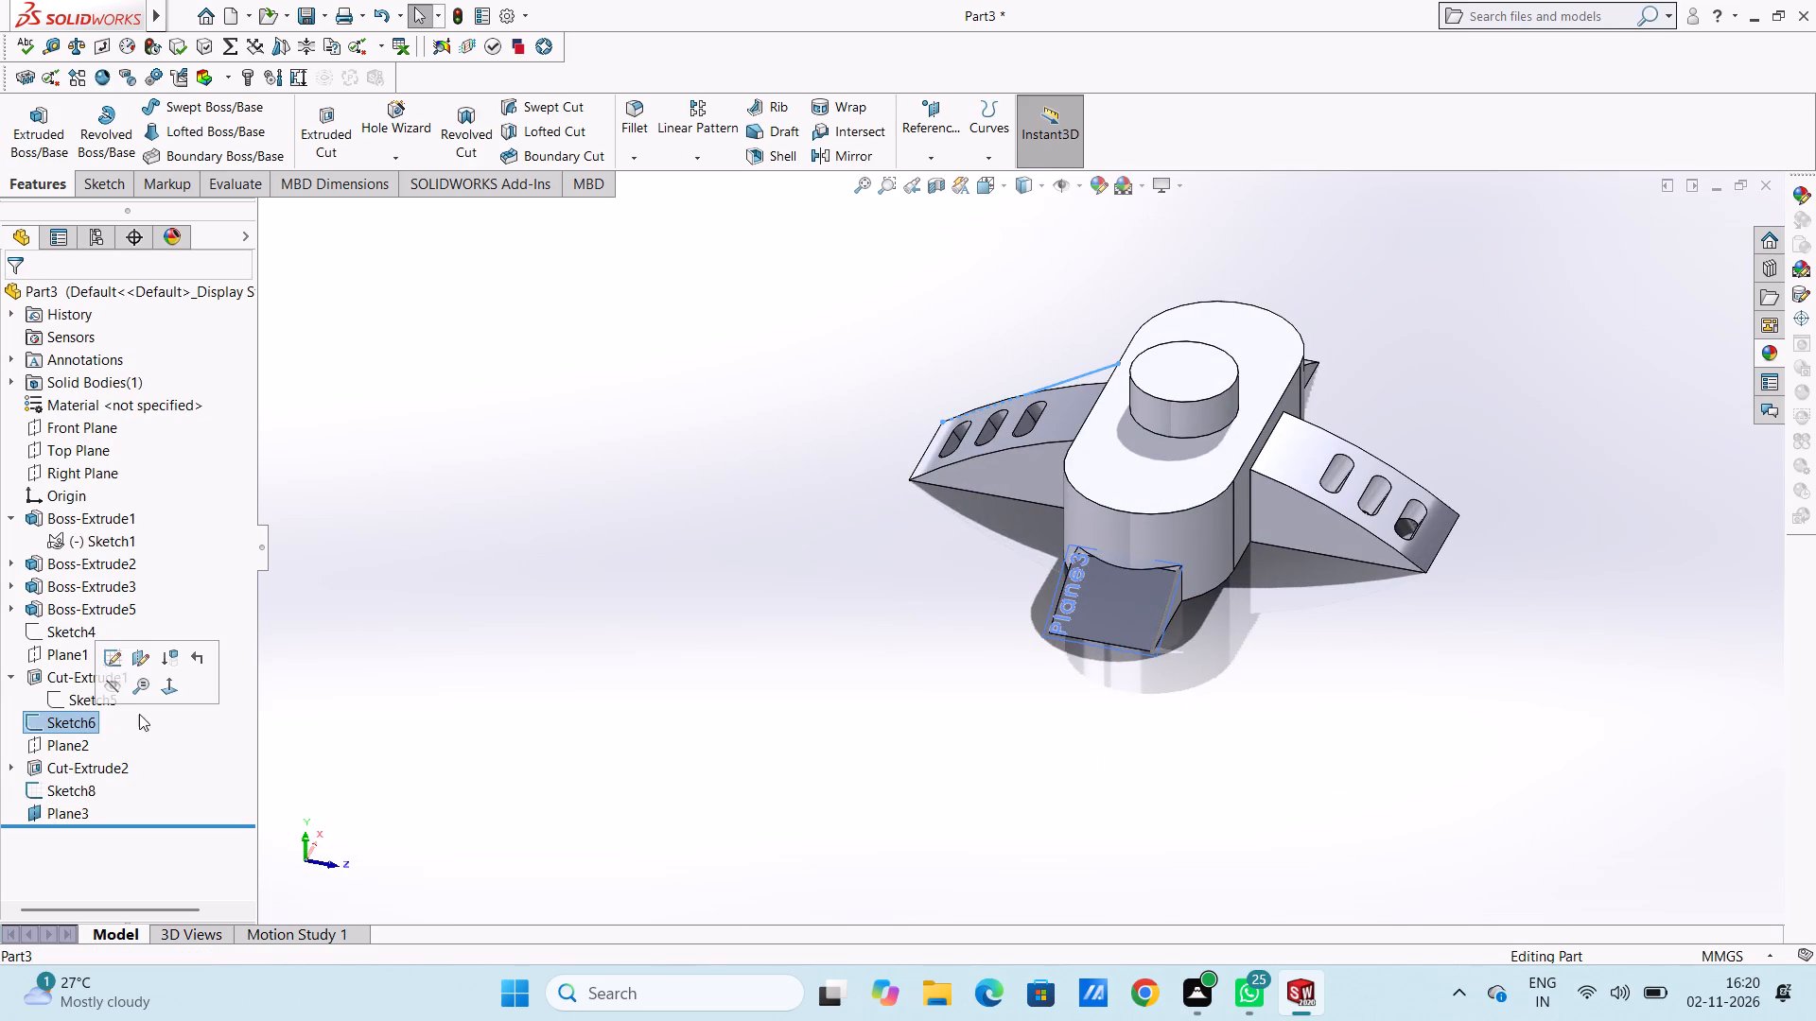
left_click(112, 682)
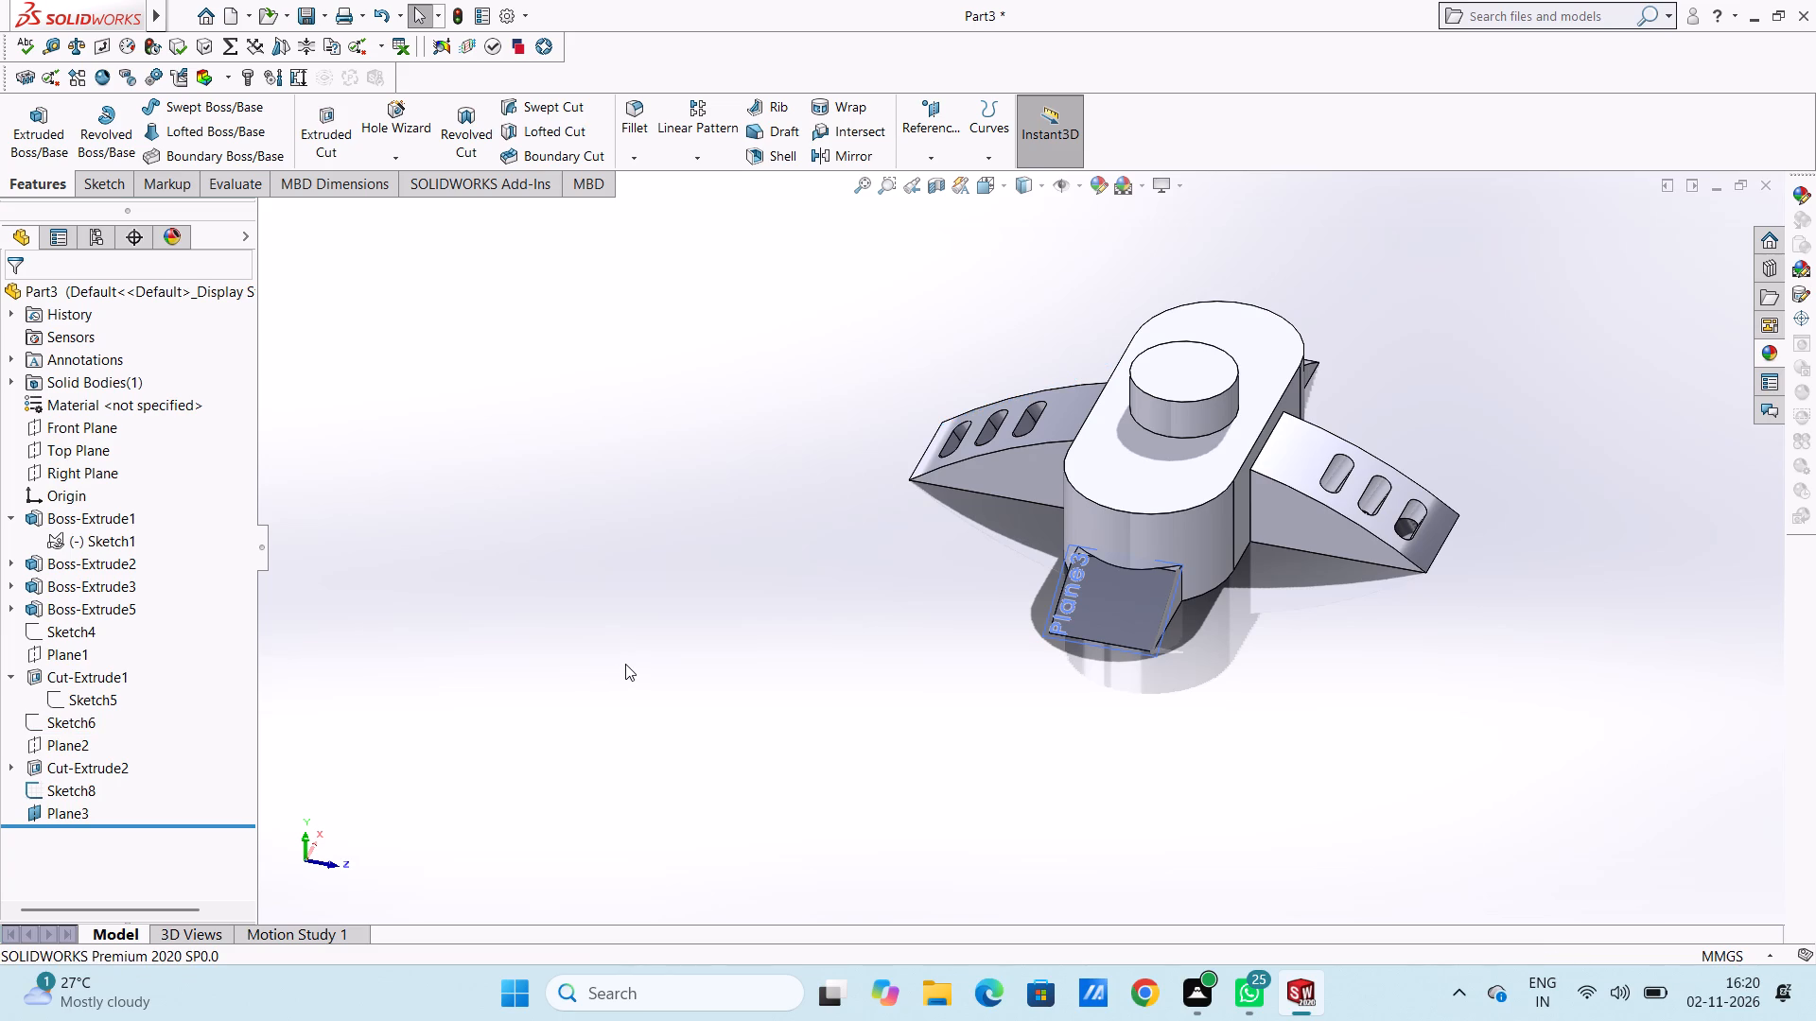
Start a sketch on the plane tangent to the unslotted end feature's curved face, viewed from the top.
key("ctrl+5")
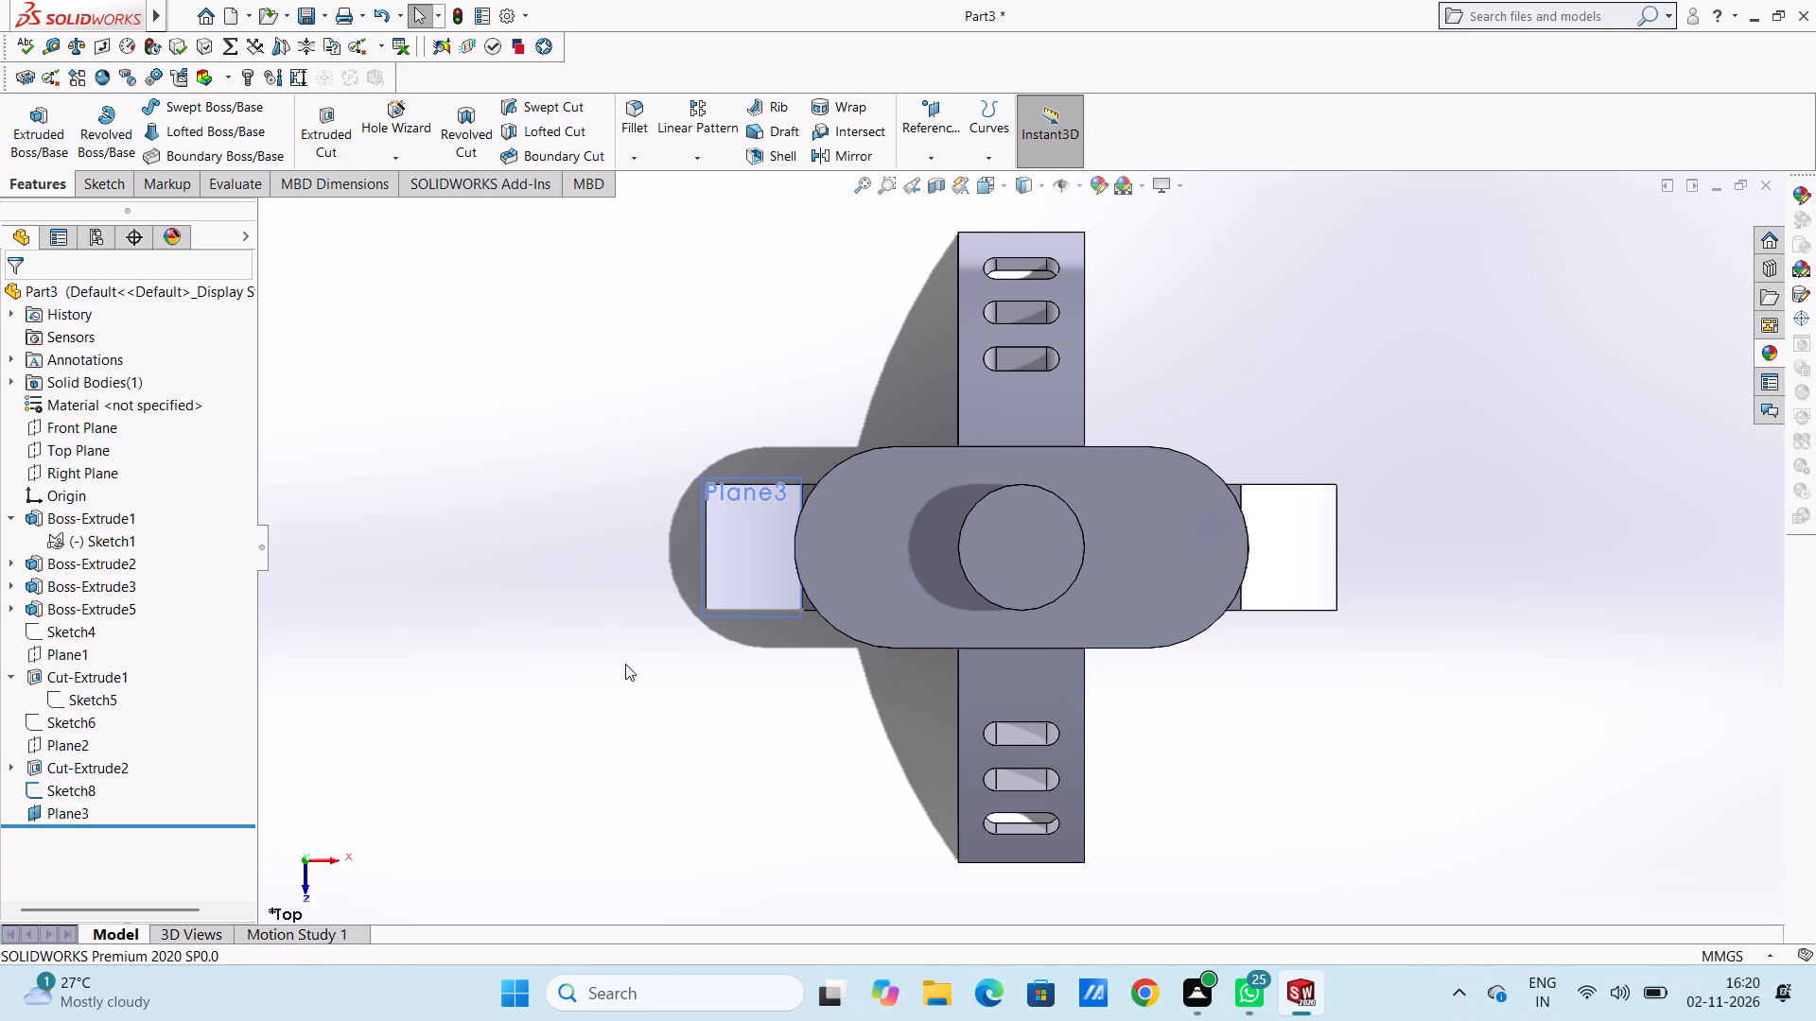
scroll(792, 556, "down", 4)
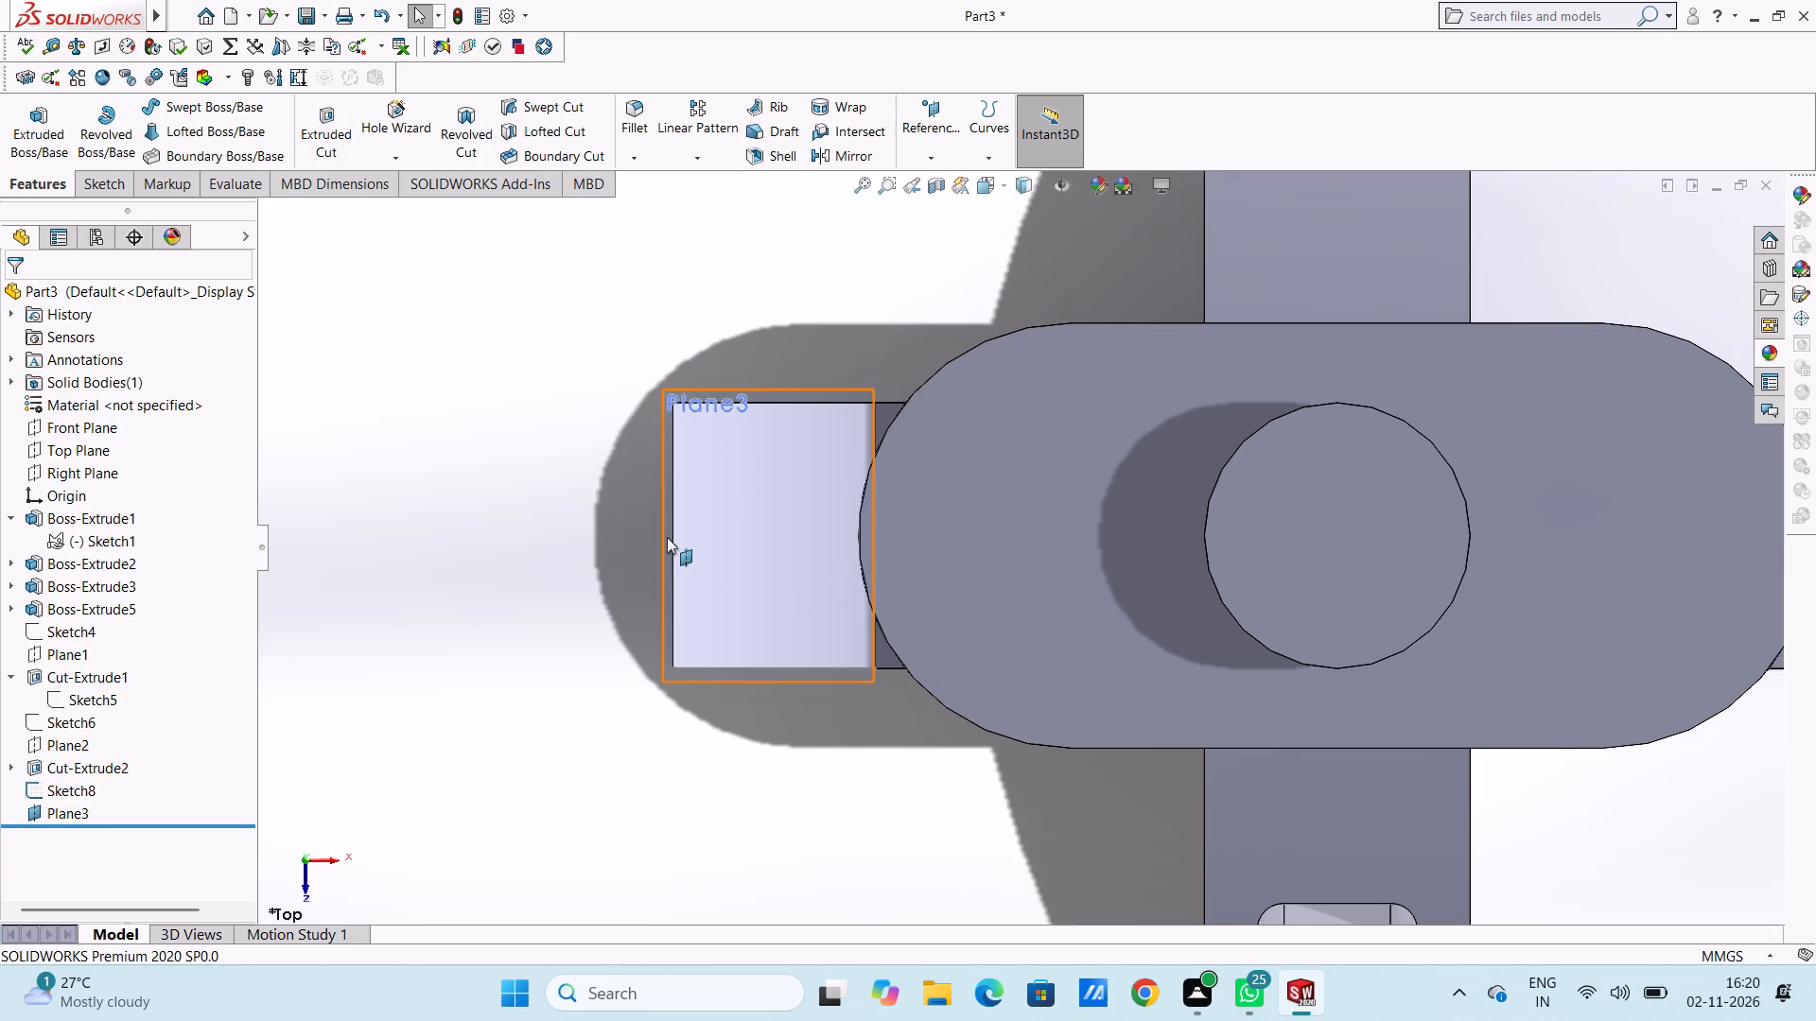
left_click(669, 532)
left_click(743, 480)
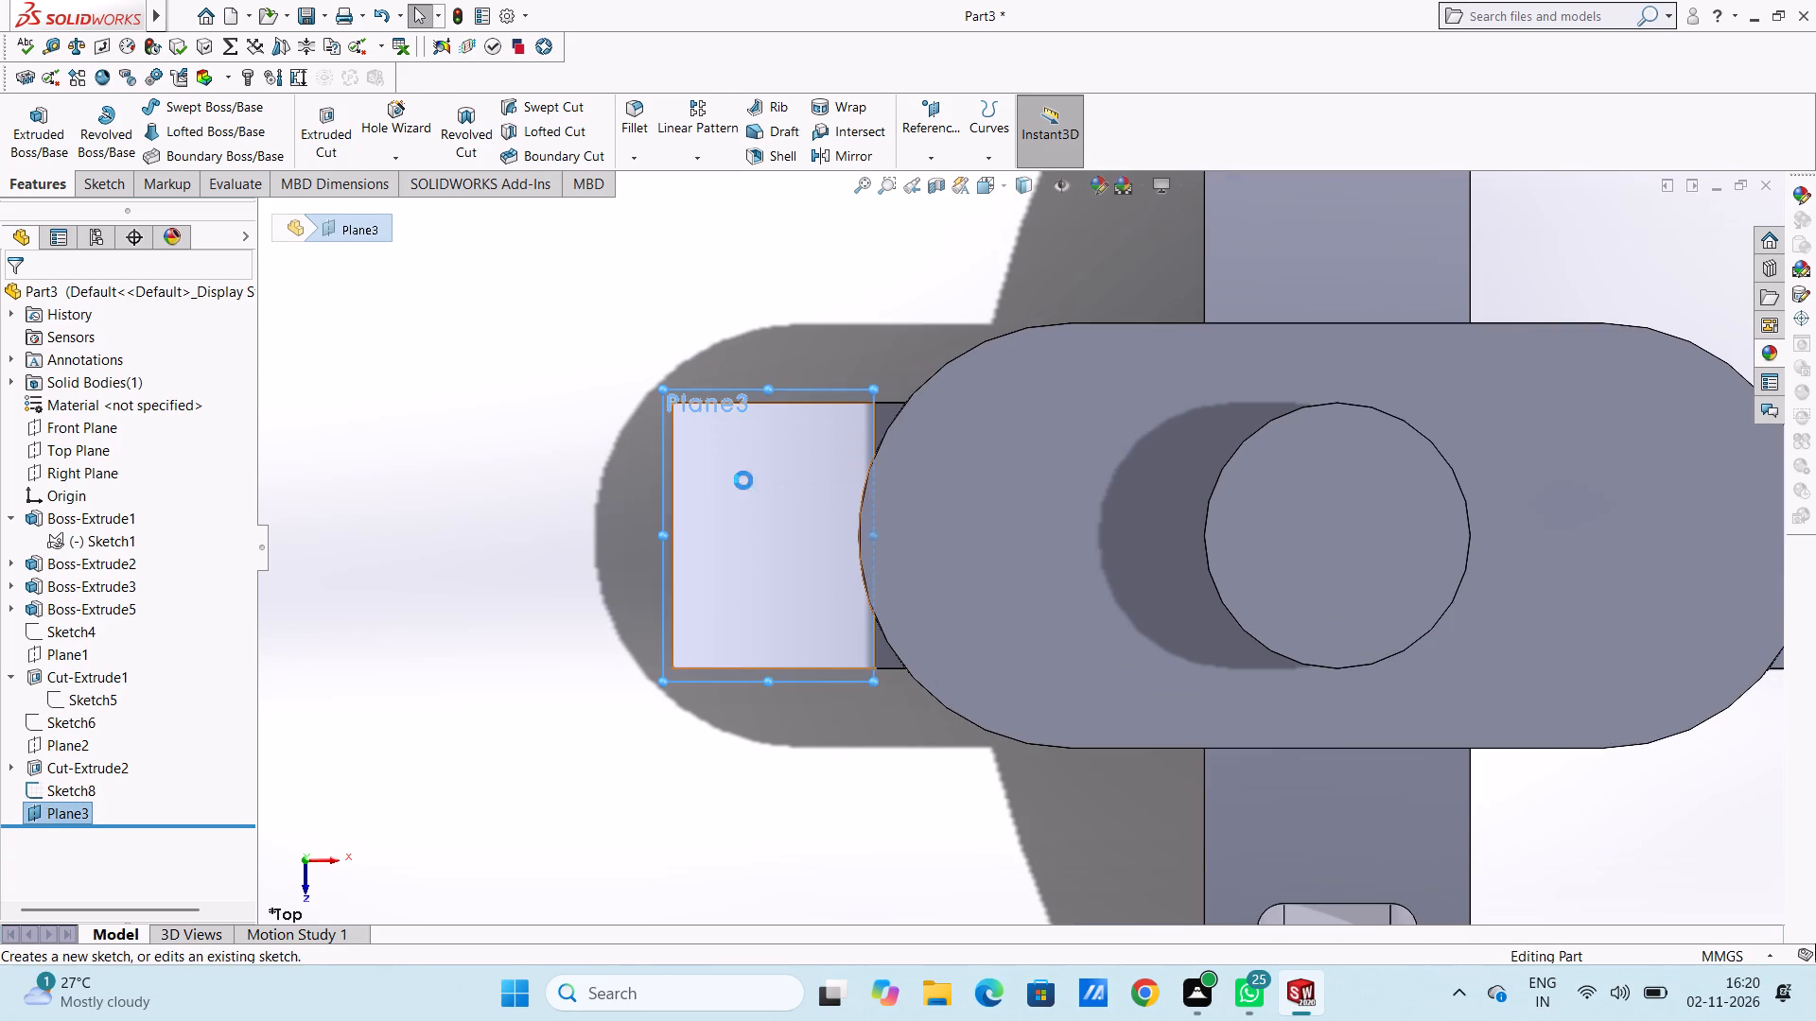
left_click(591, 510)
scroll(880, 567, "up", 3)
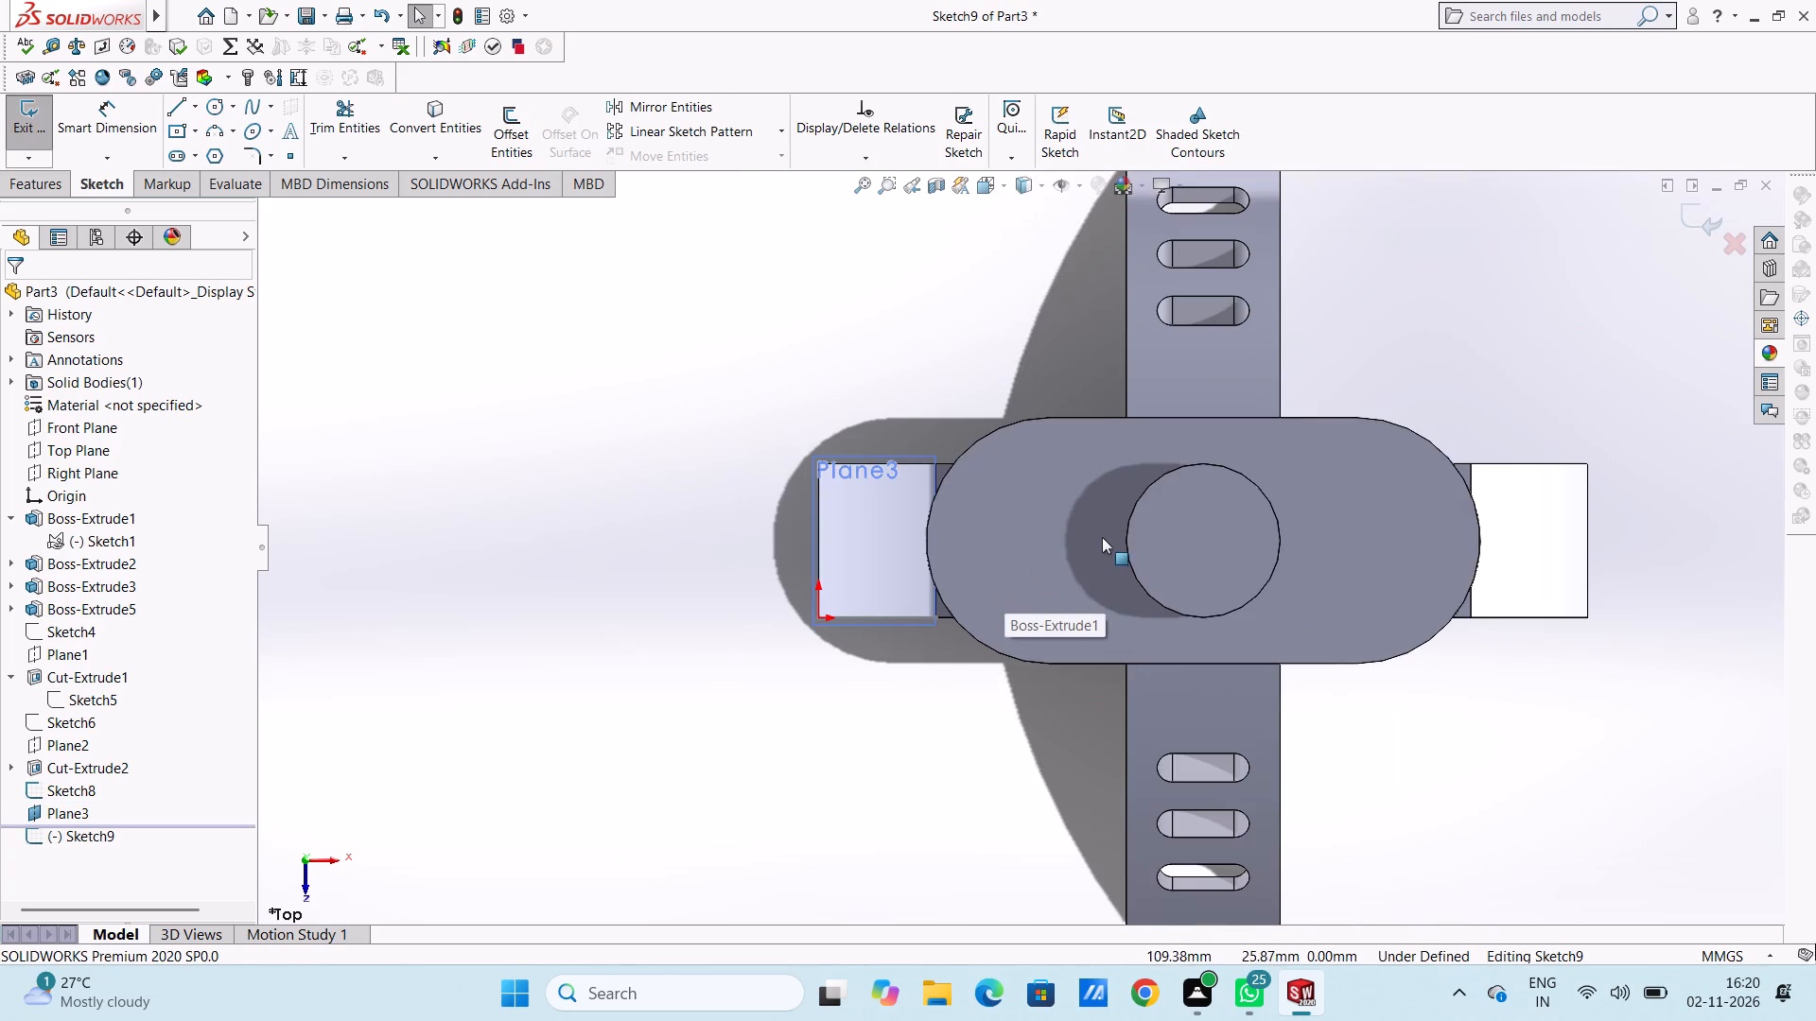
scroll(1102, 537, "up", 2)
scroll(1138, 539, "down", 2)
scroll(1200, 525, "up", 3)
scroll(1219, 524, "down", 3)
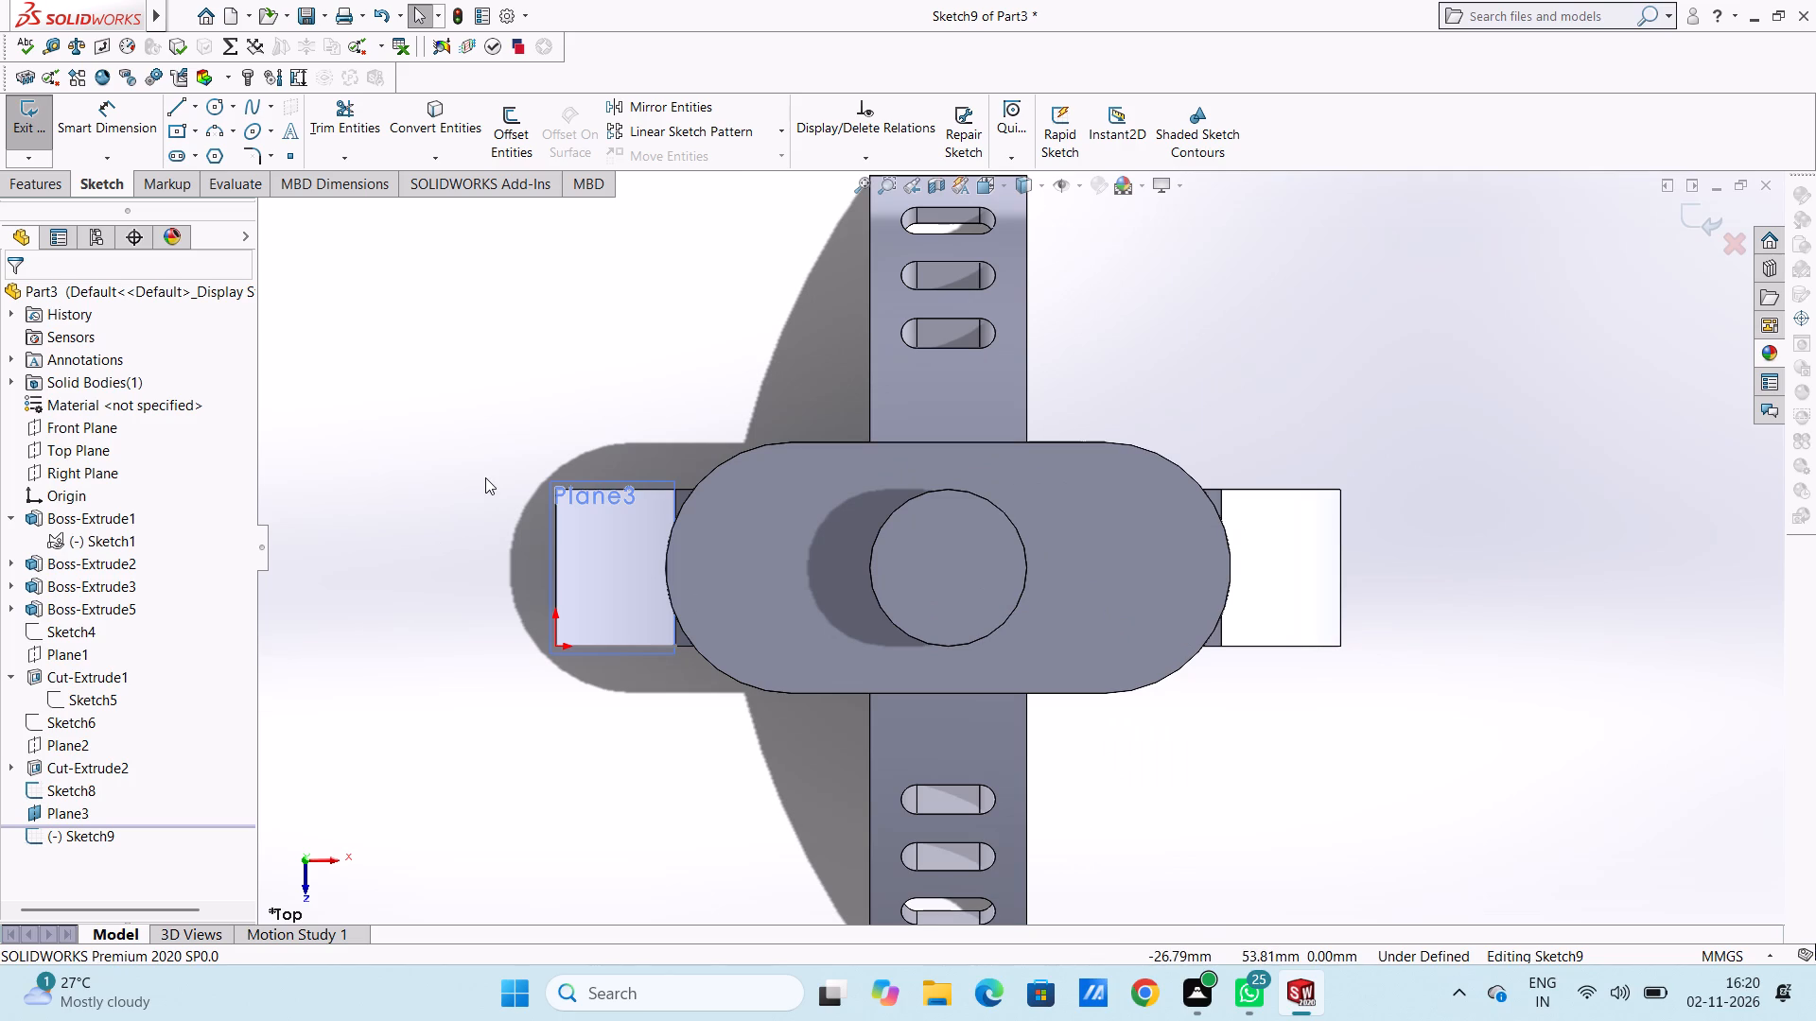
Draw a straight slot across the end feature's curved face, 20 mm between arc centres and 5 mm wide, parallel to its outer edge.
left_click(177, 154)
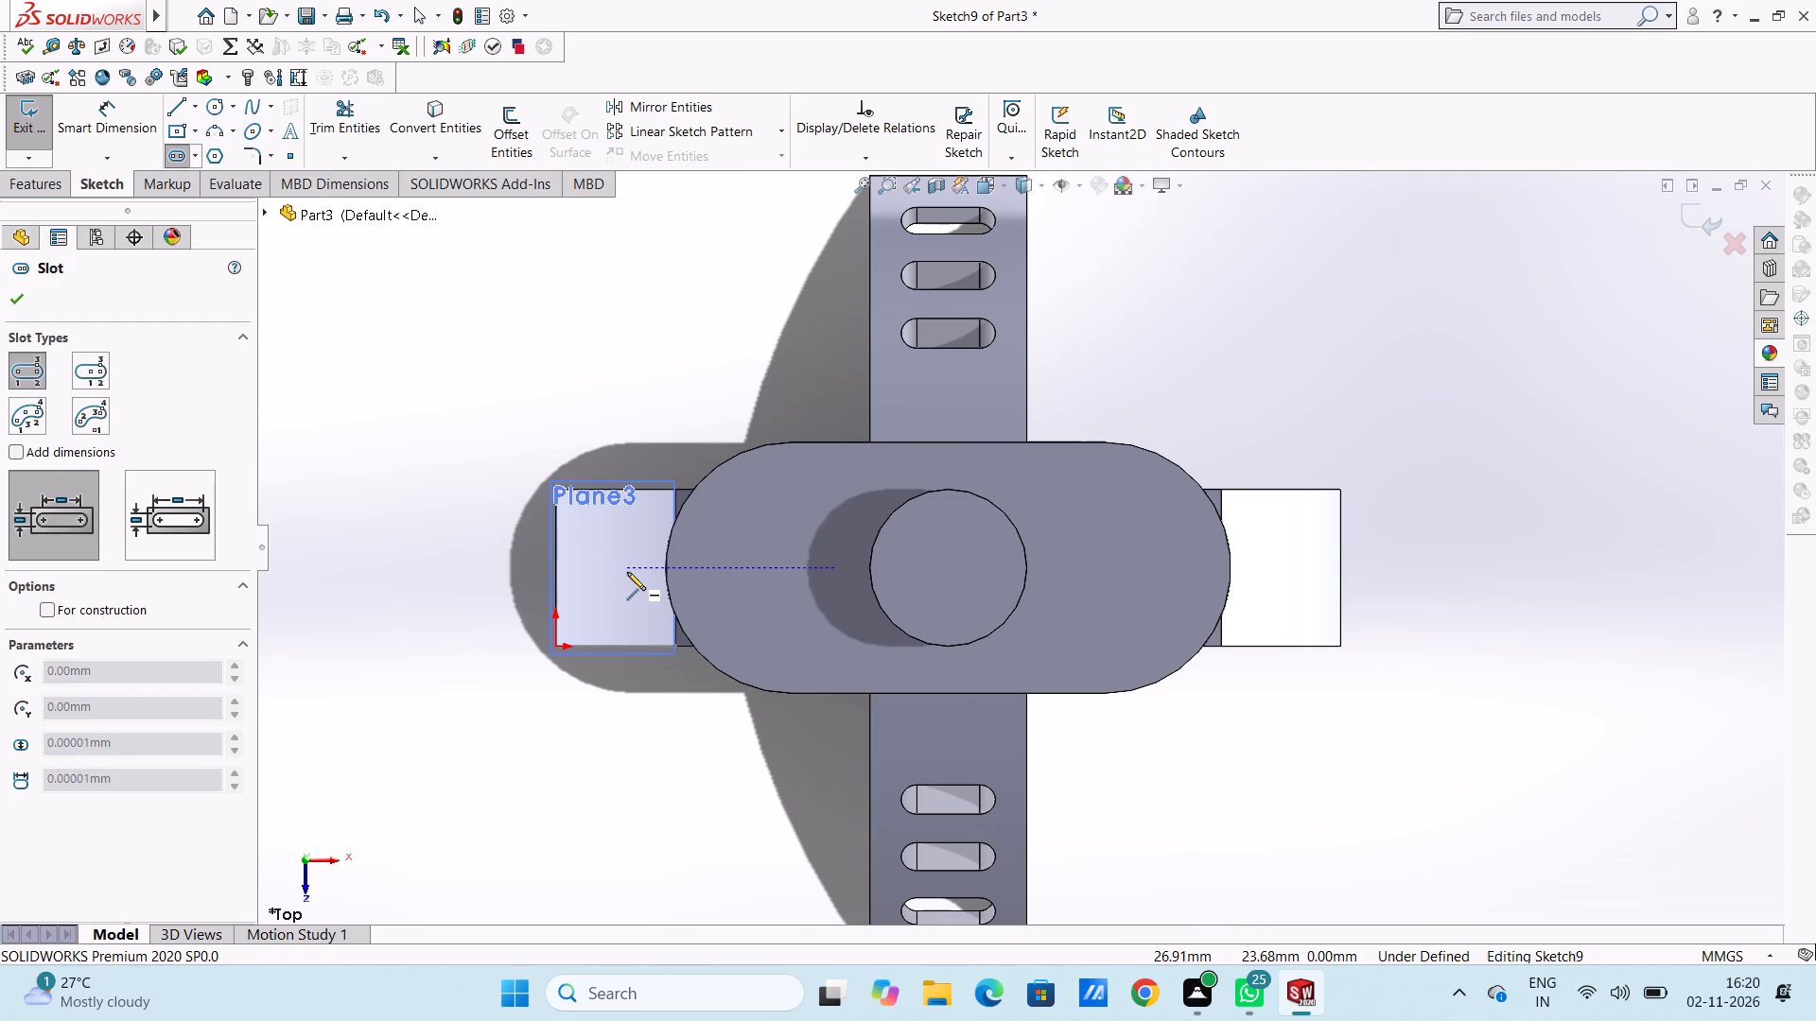
left_click(635, 598)
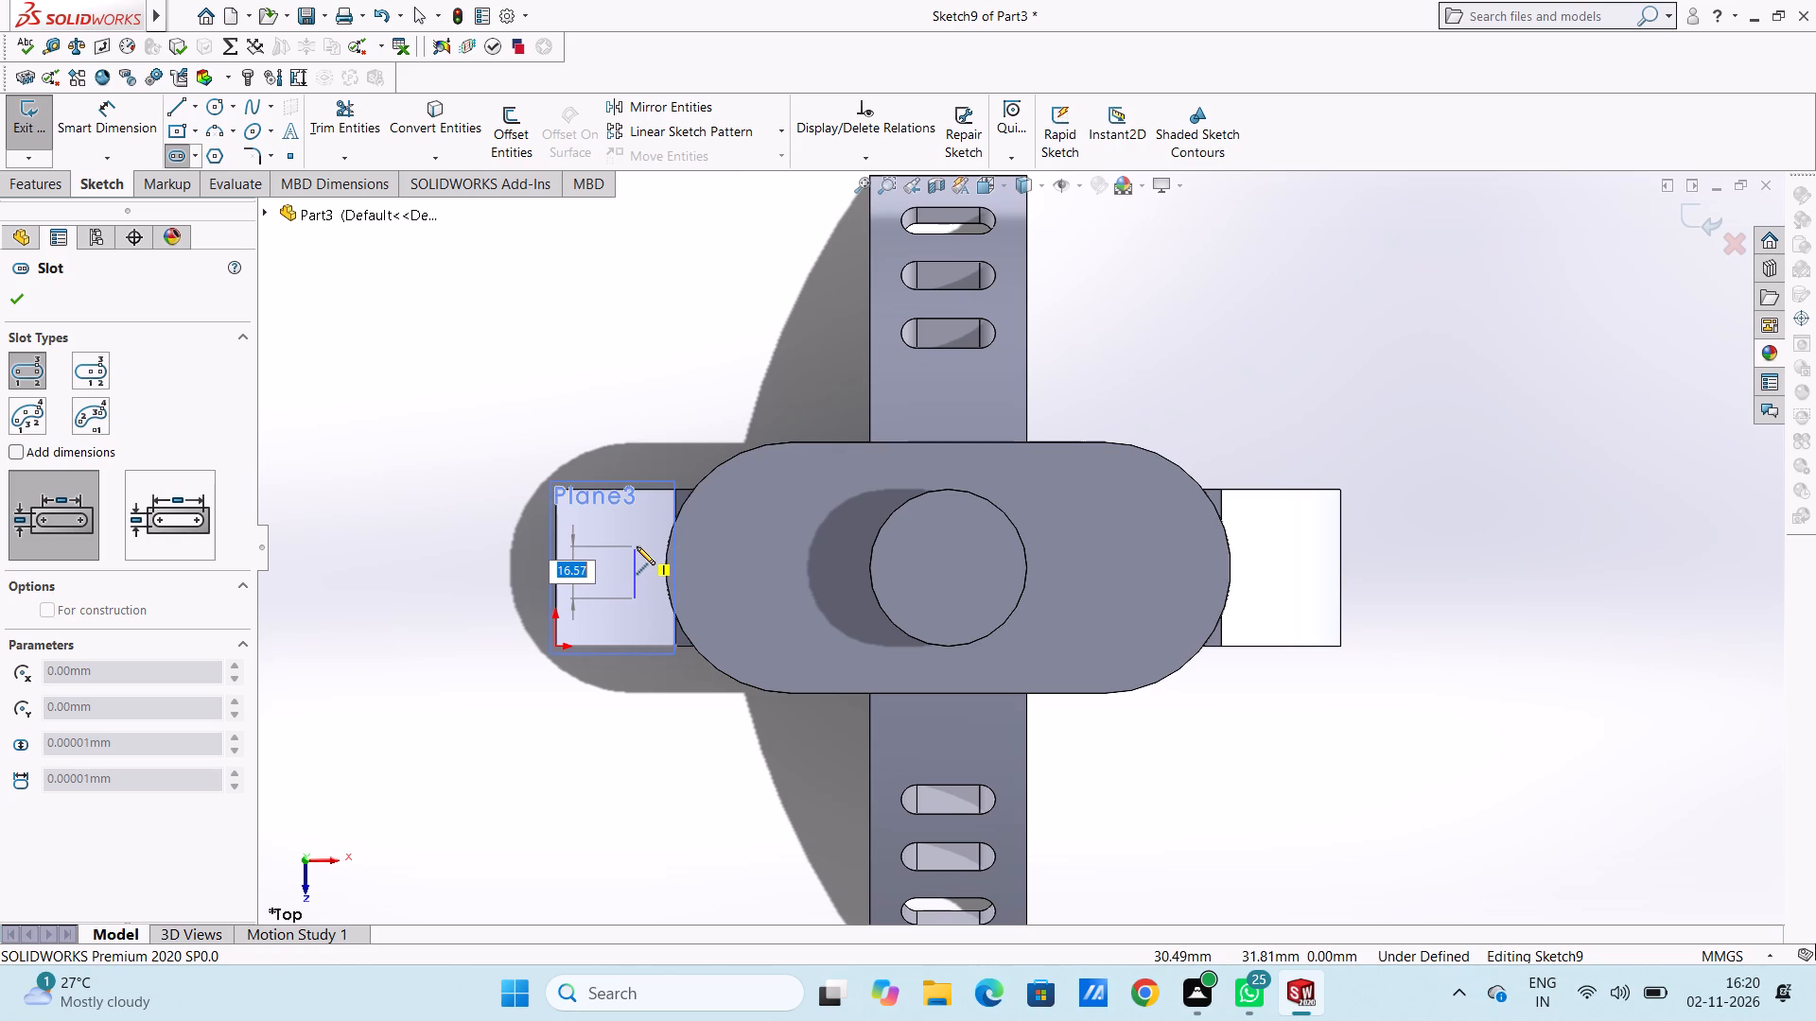
type("20")
key("Return")
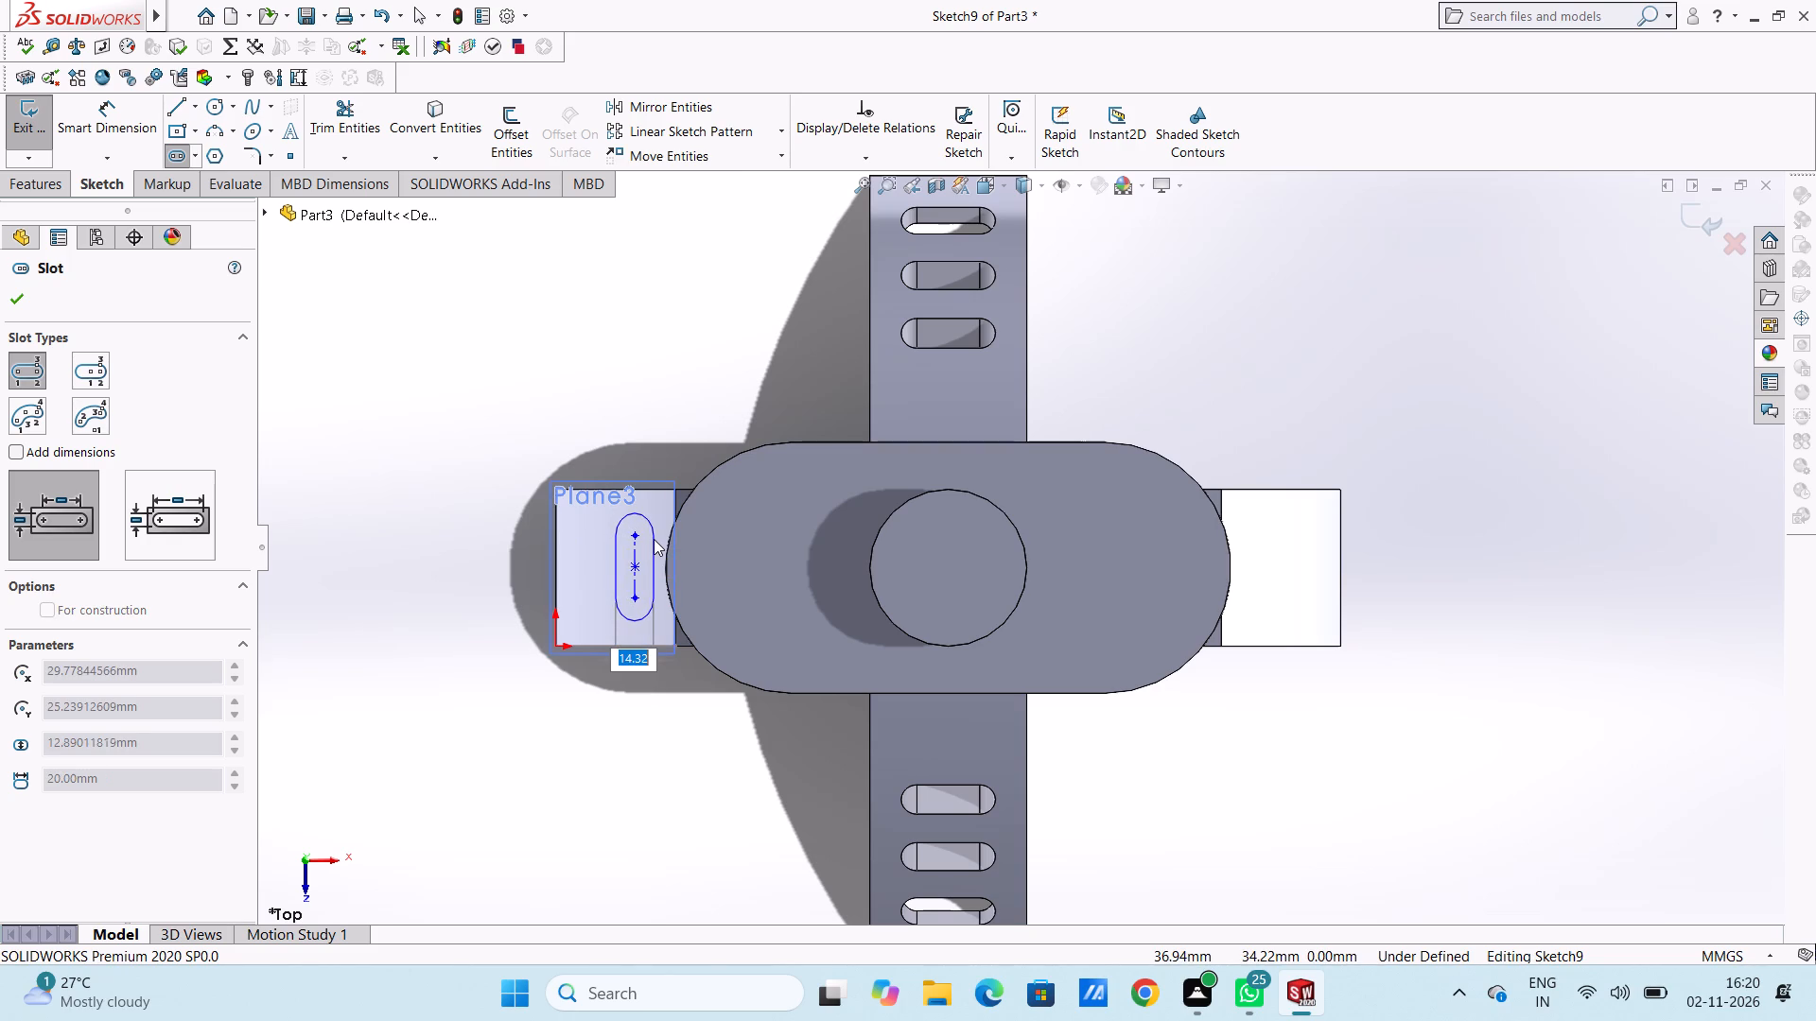
key("5")
key("Return")
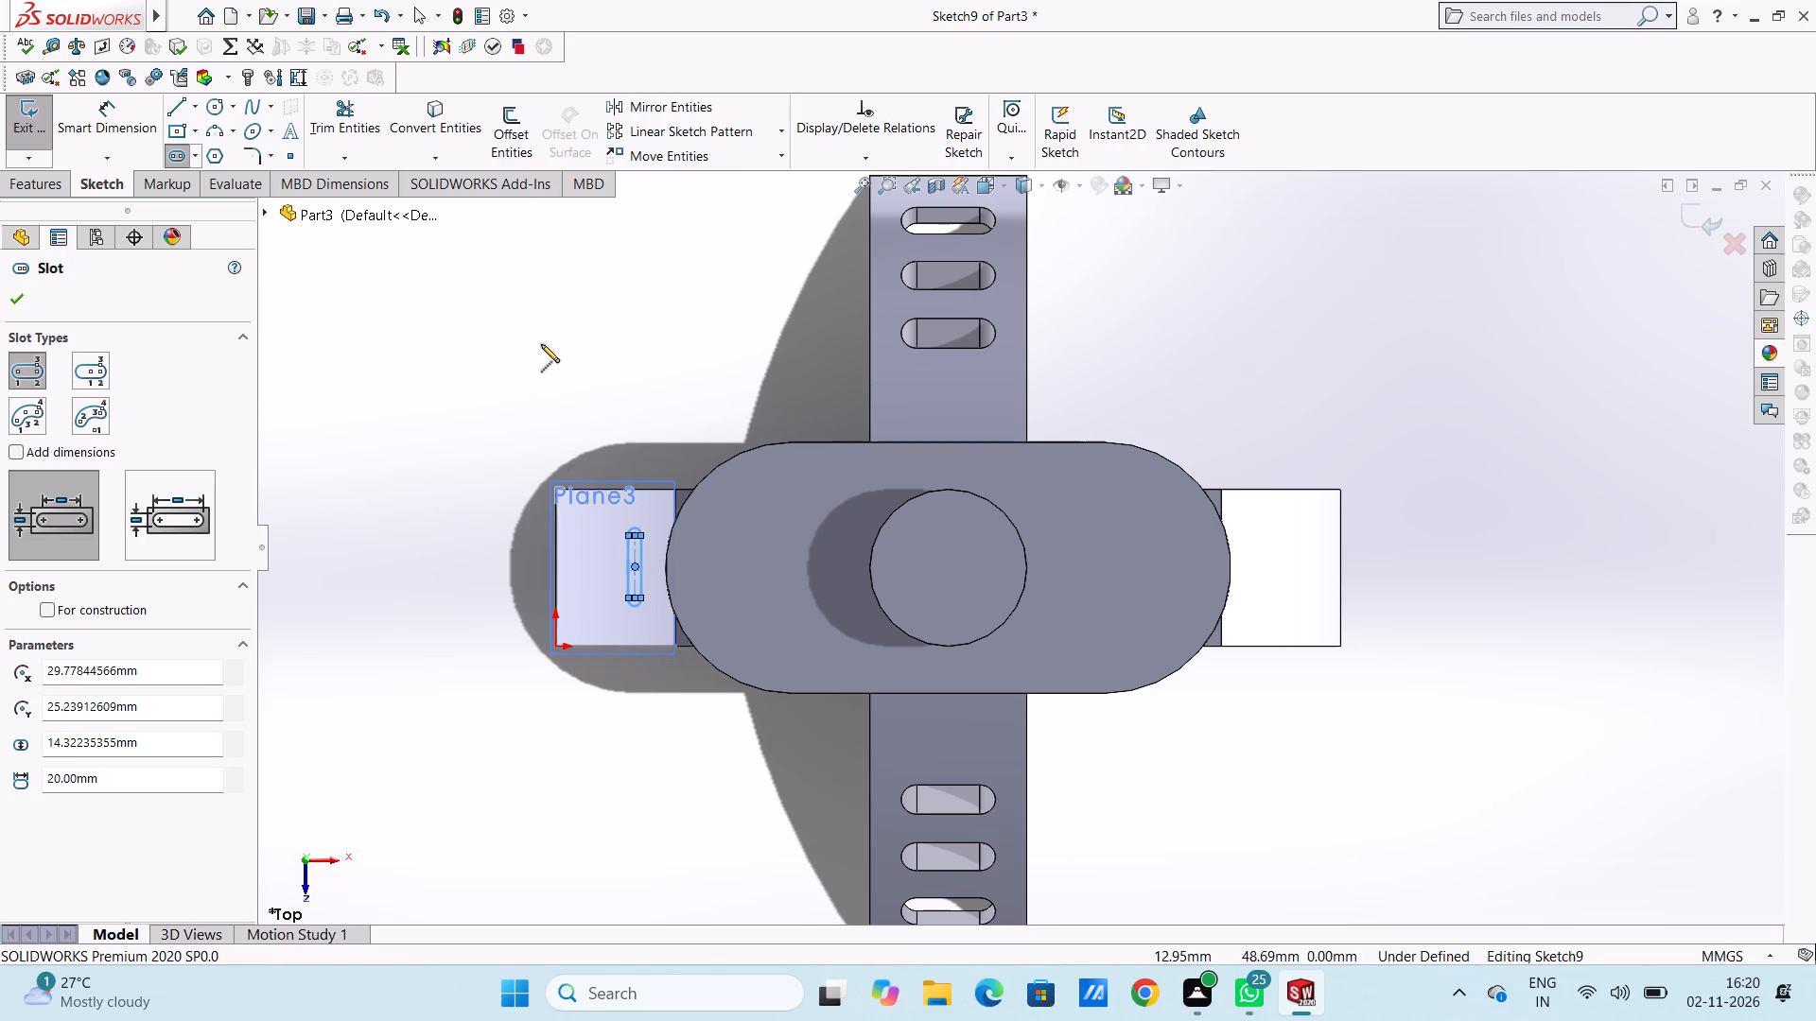
right_click(439, 329)
double_click(445, 347)
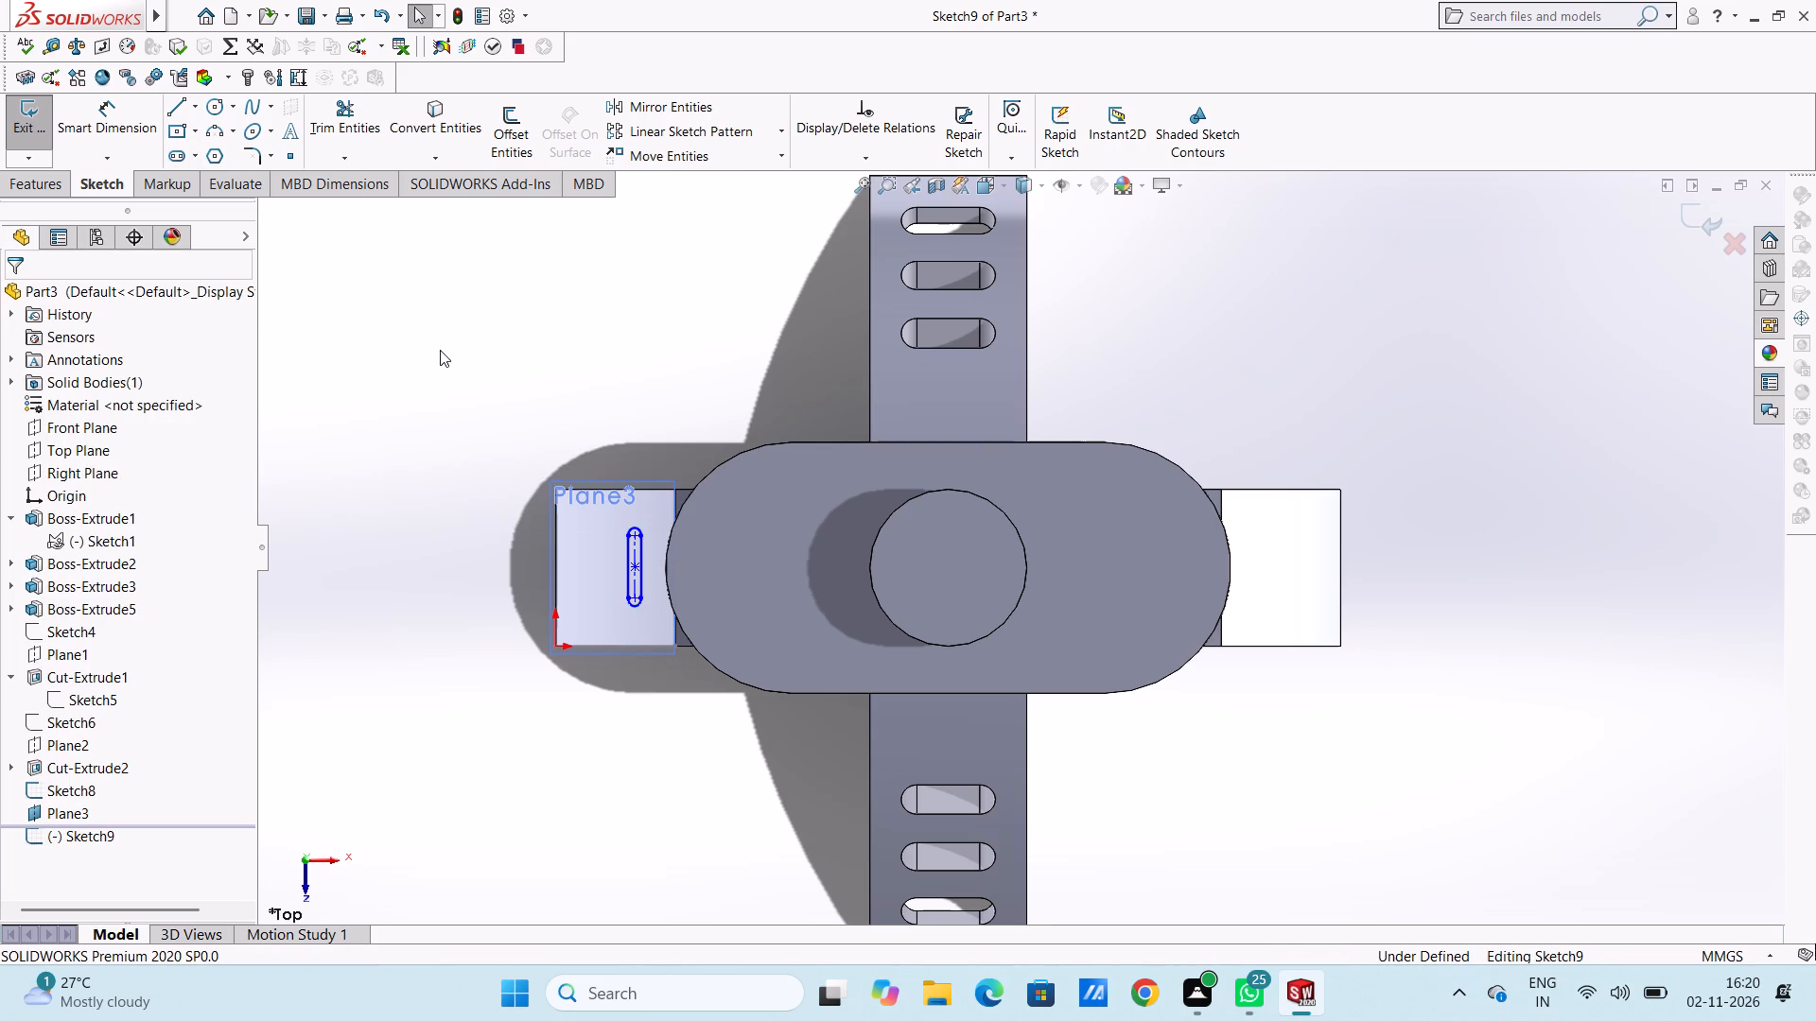
Dimension the slot's rounded end with a radius of 5 mm.
scroll(636, 548, "down", 3)
scroll(794, 559, "up", 1)
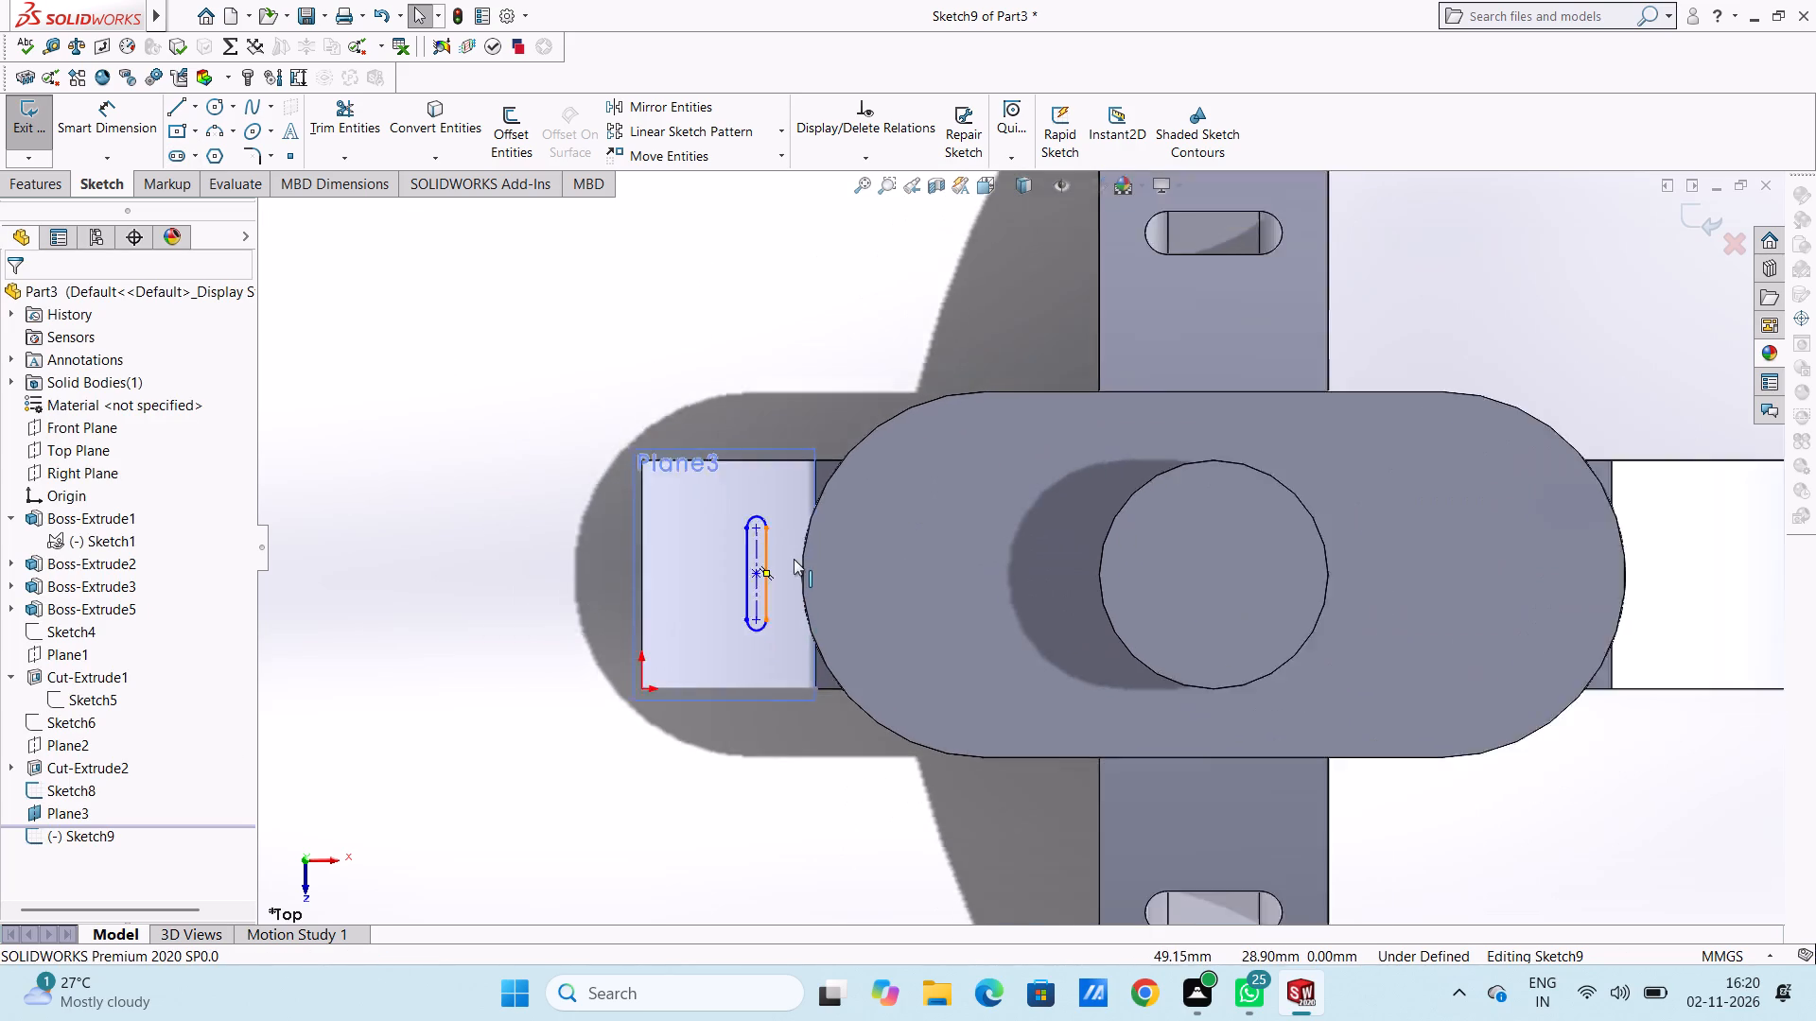
scroll(794, 559, "up", 2)
scroll(1055, 644, "down", 2)
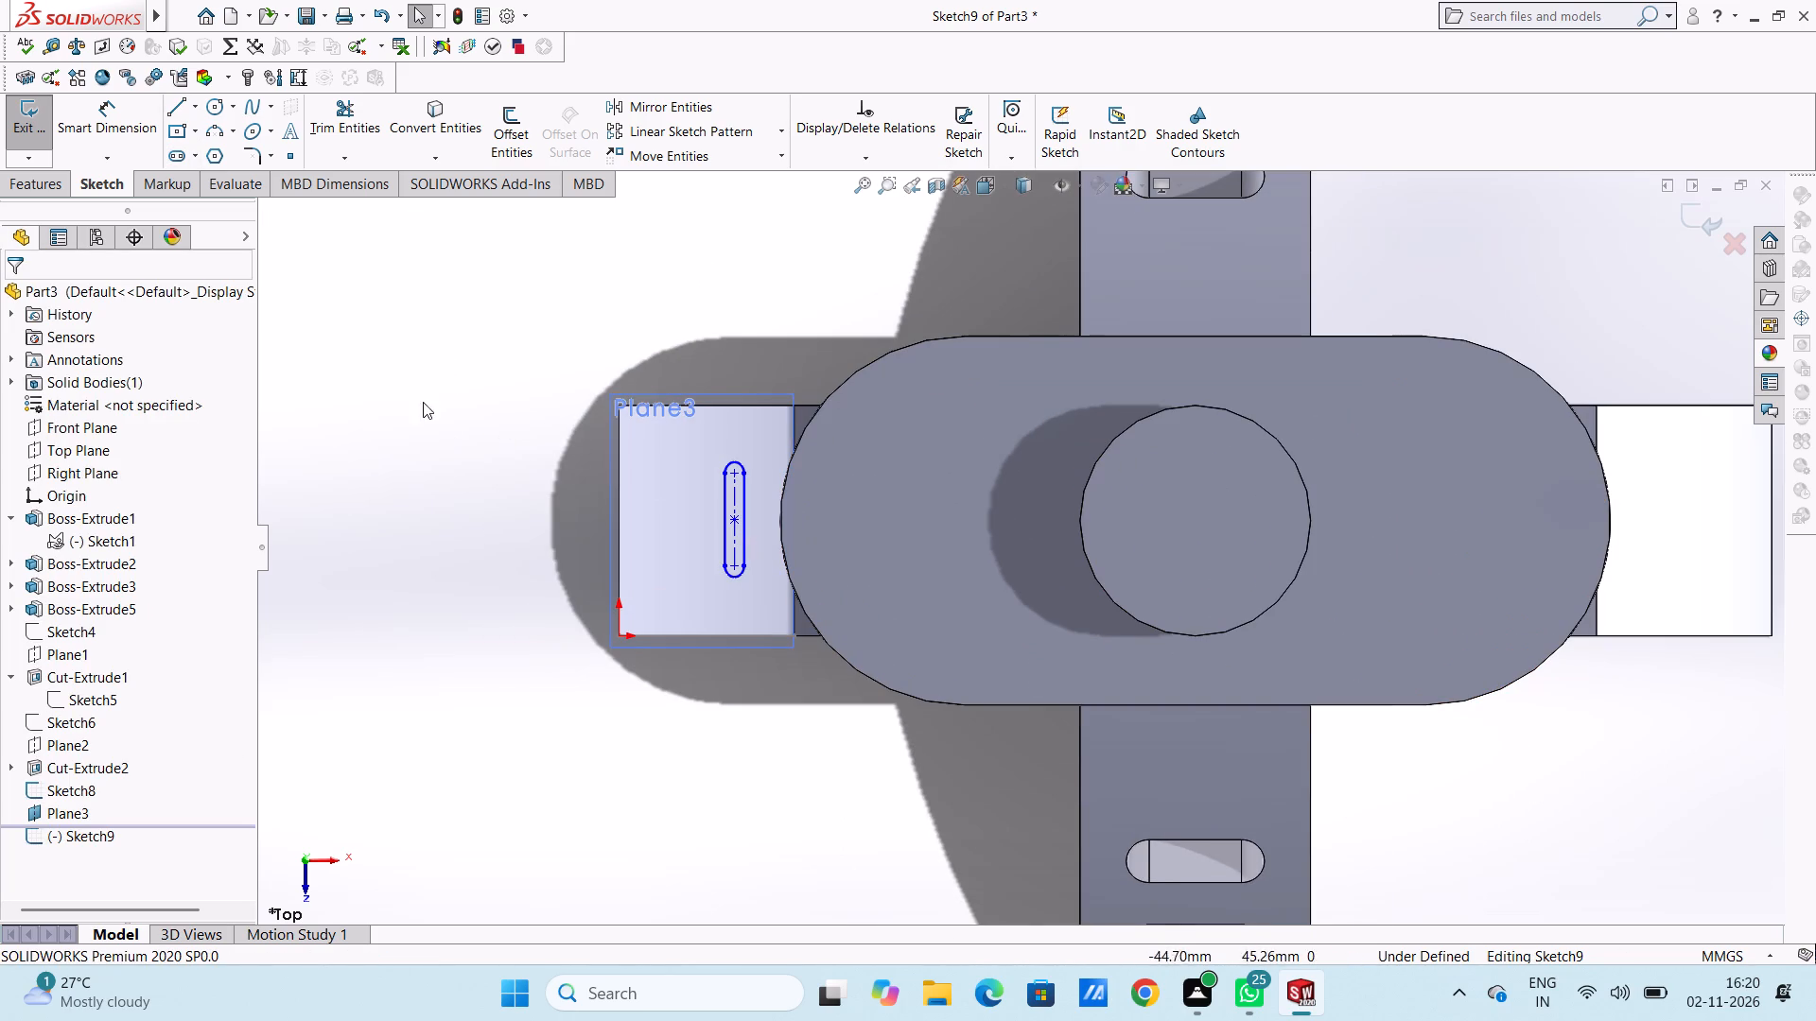
left_click(117, 114)
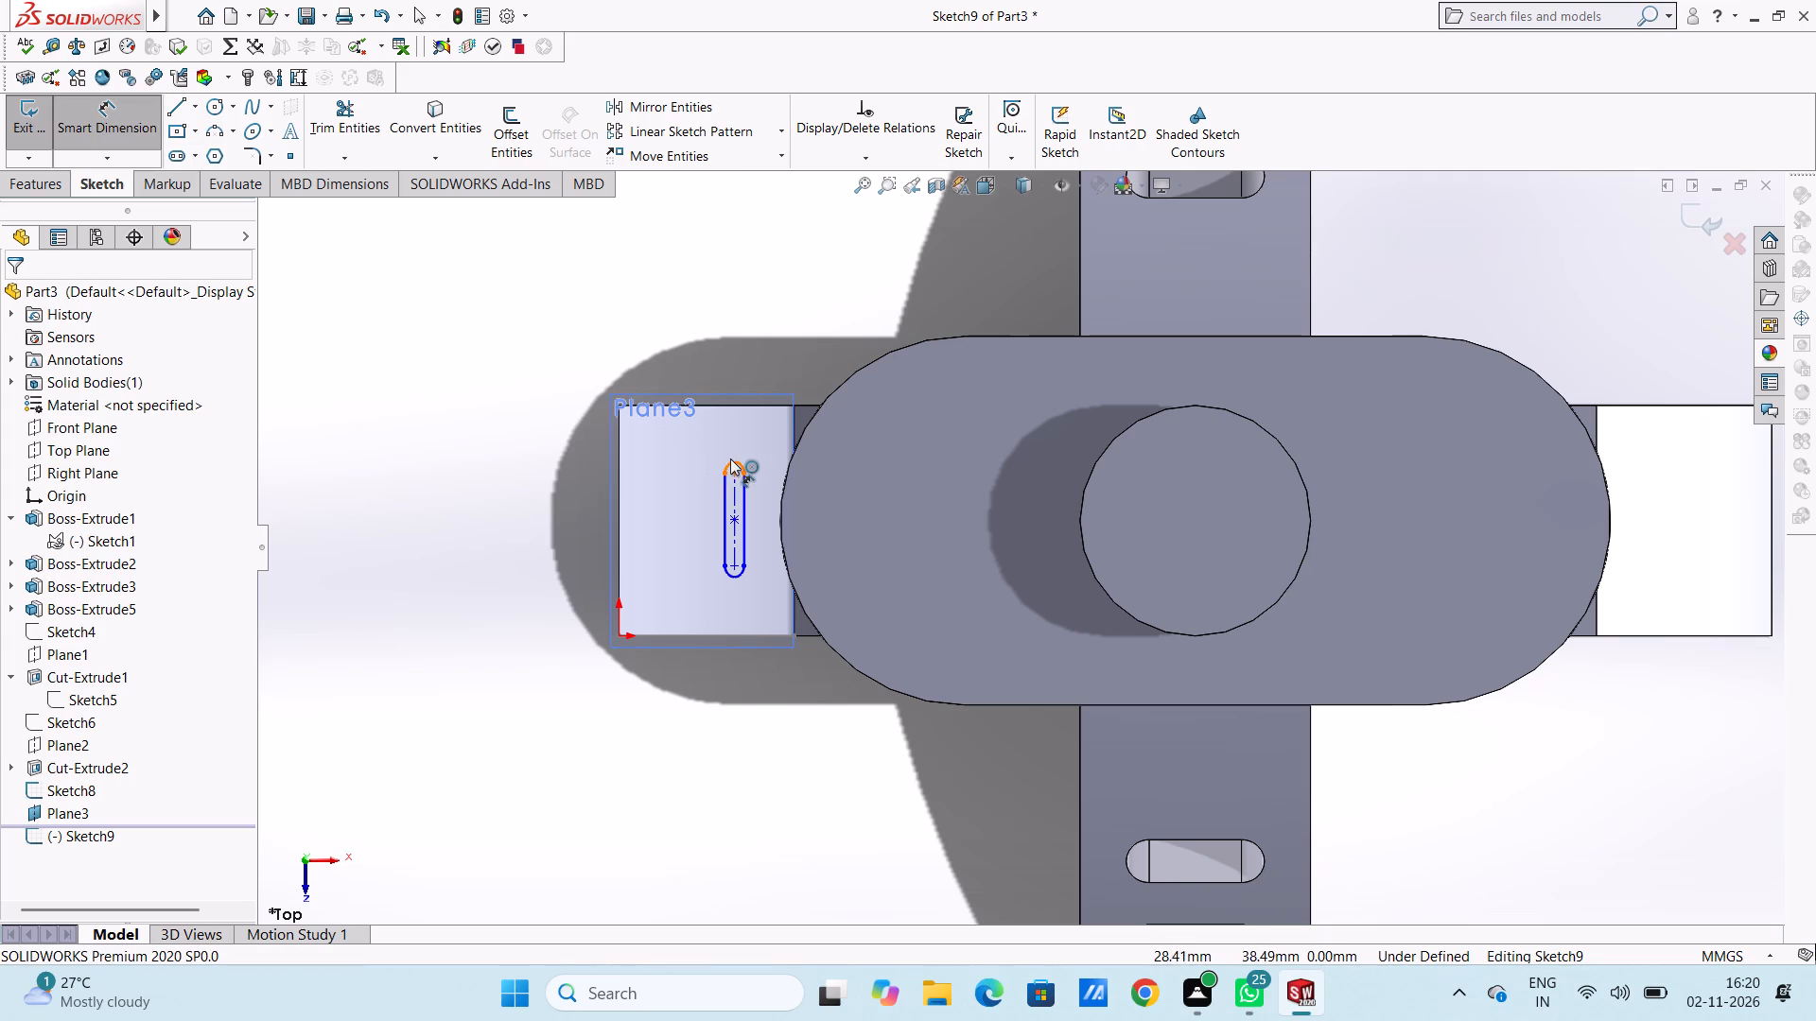
left_click(730, 459)
left_click(860, 302)
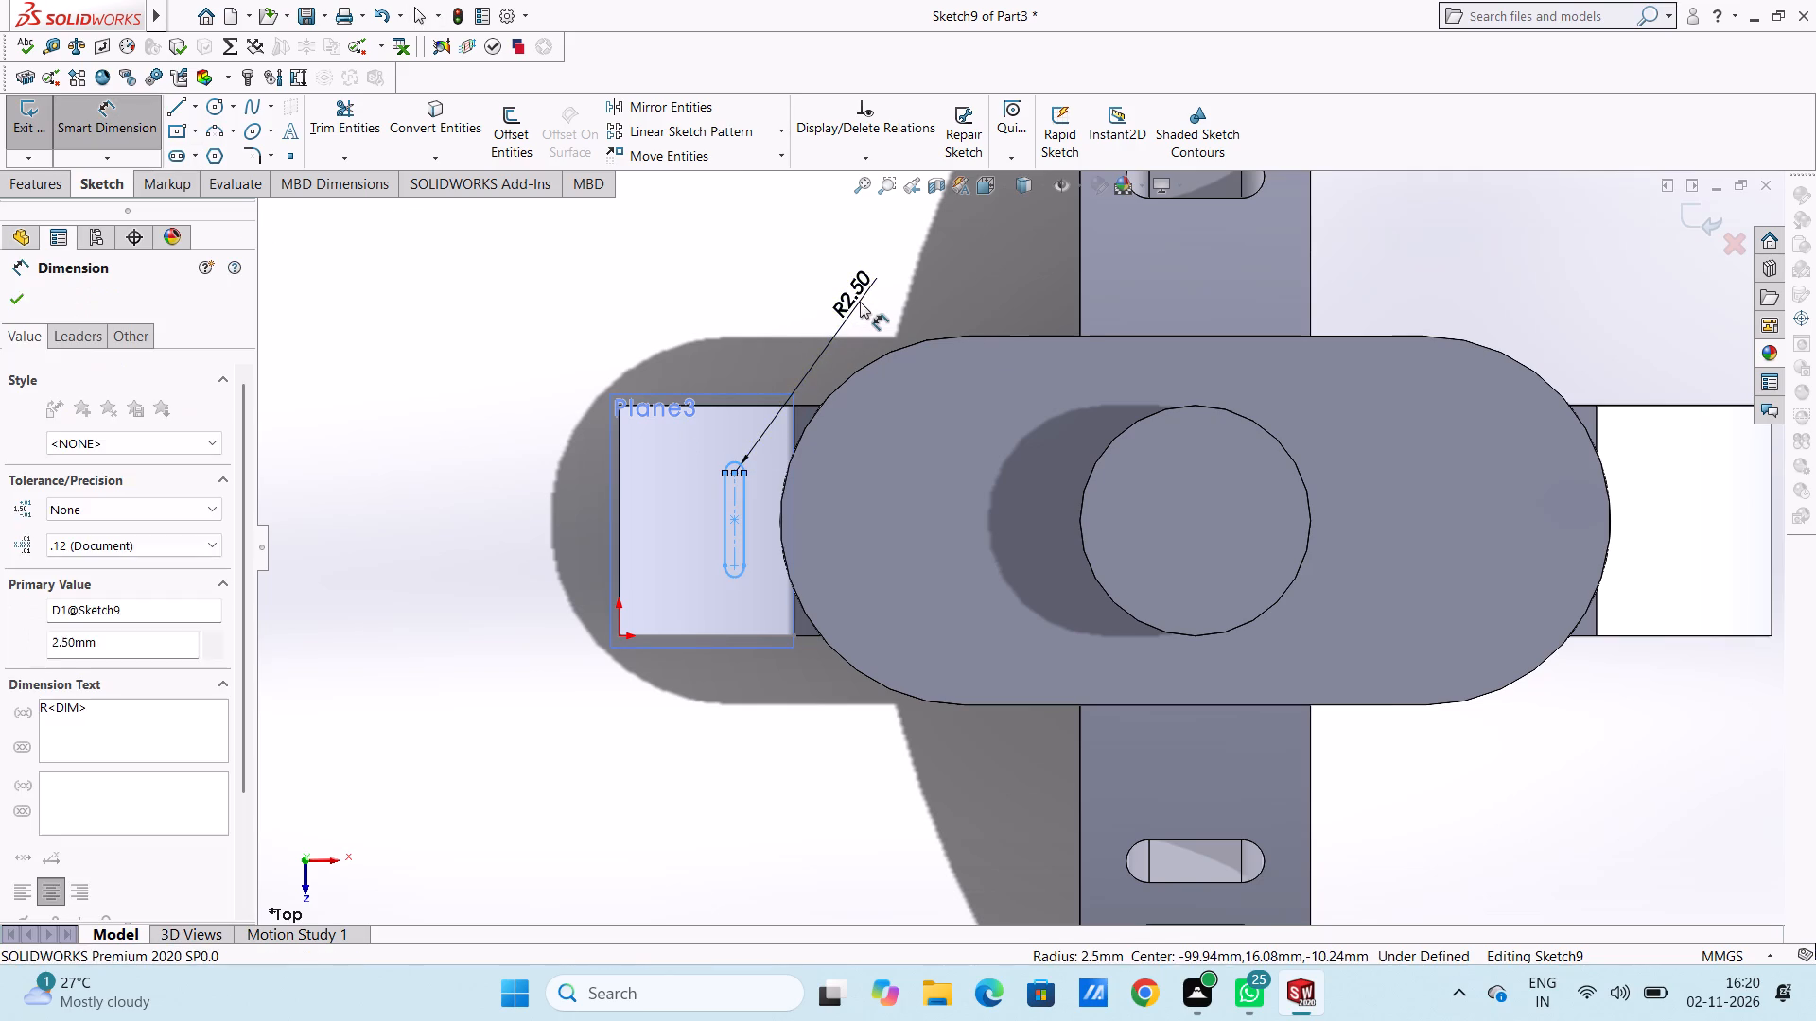
key("5")
key("Return")
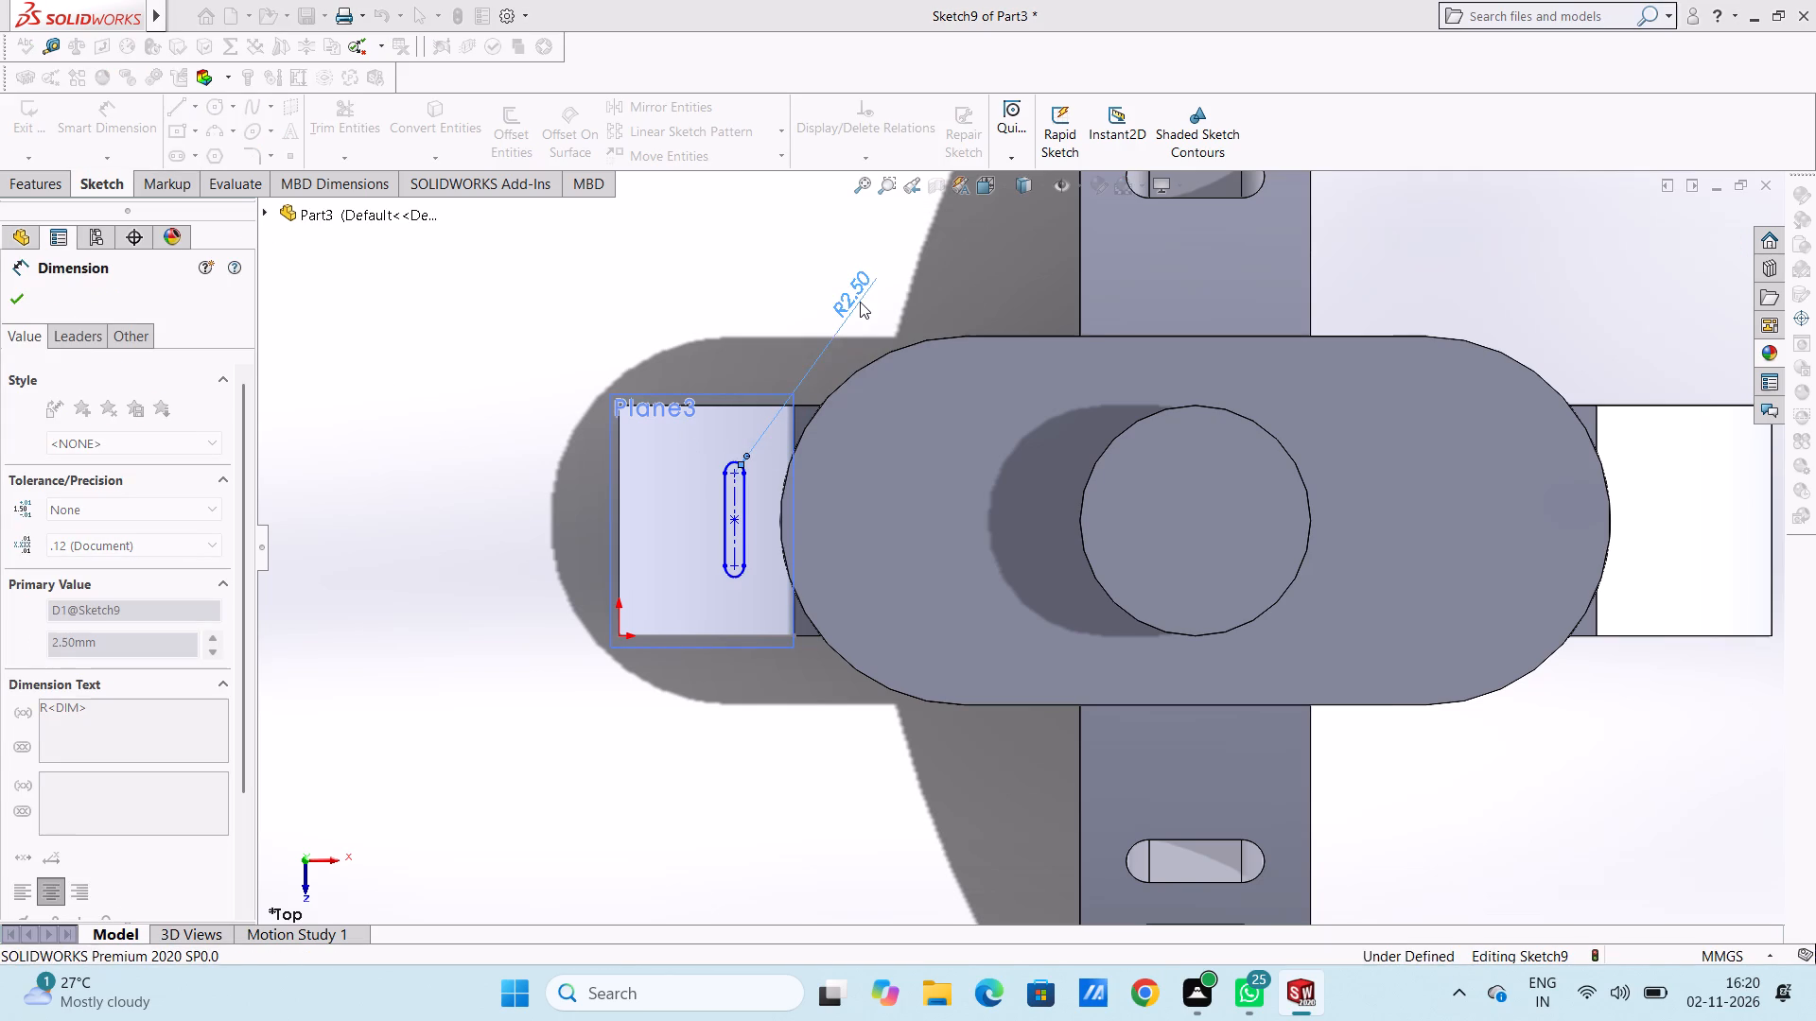
left_click(714, 300)
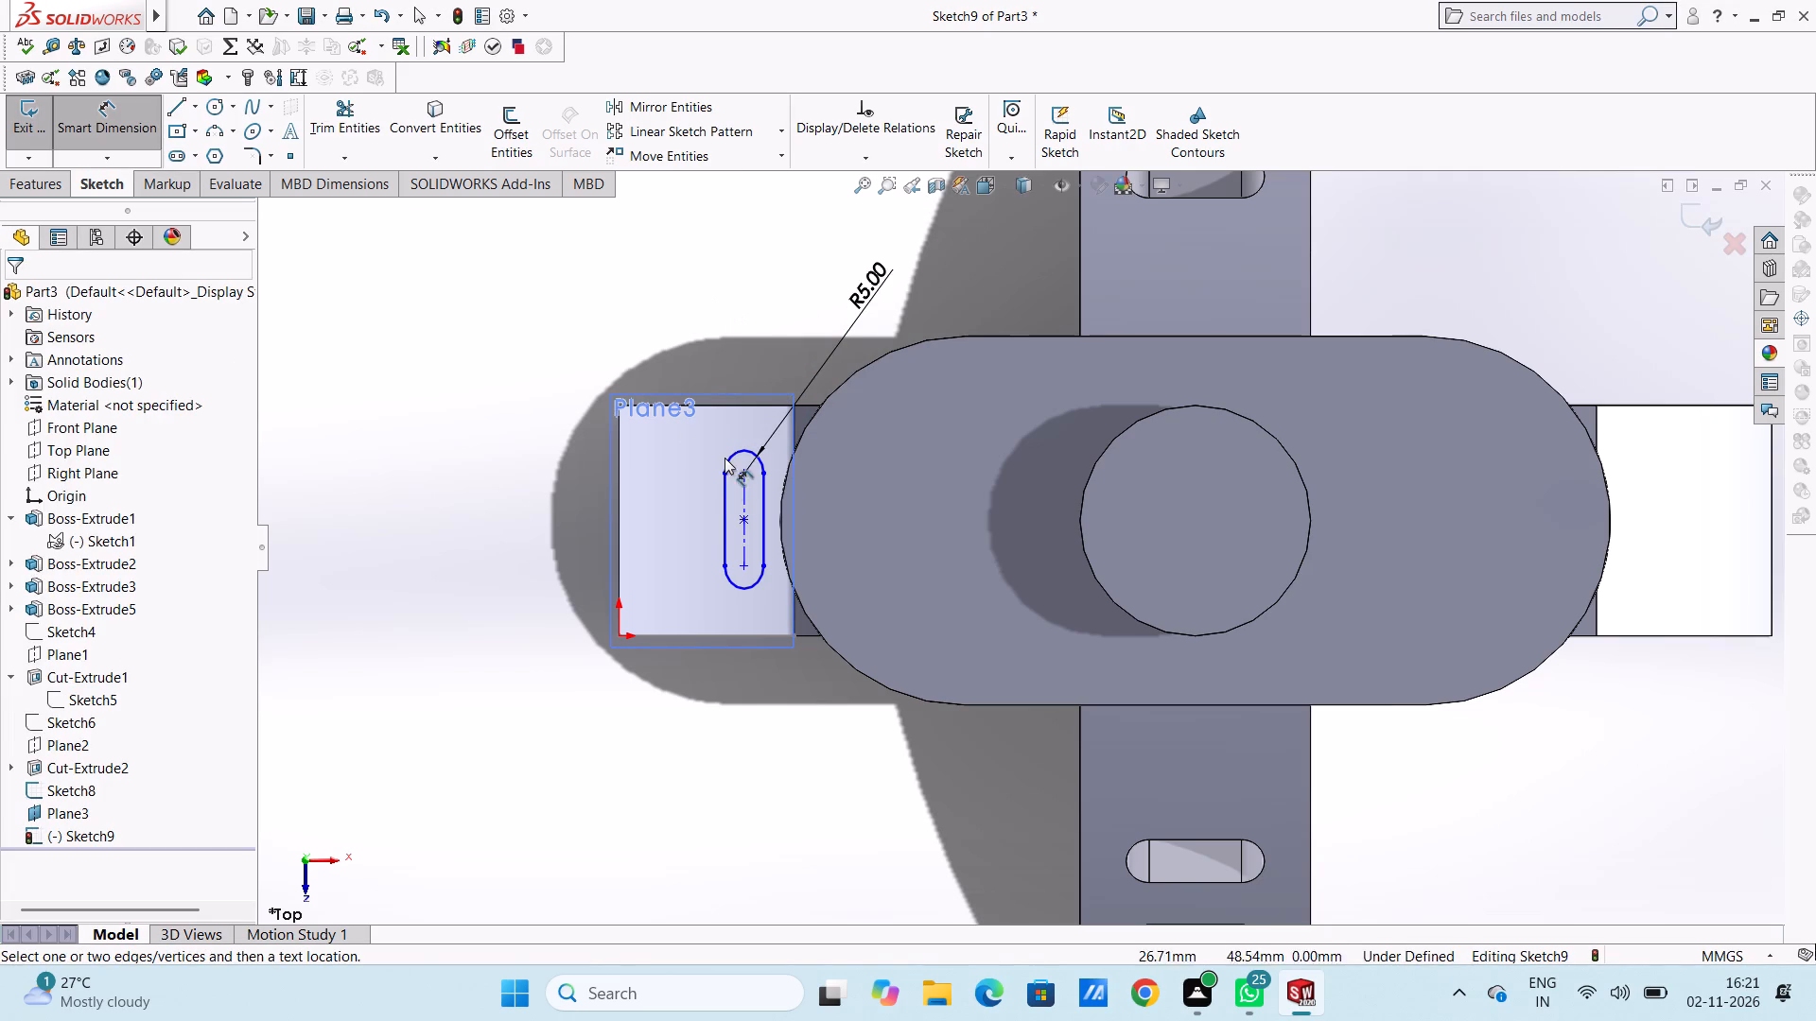
Dimension the slot's straight side at 20 mm.
left_click(765, 488)
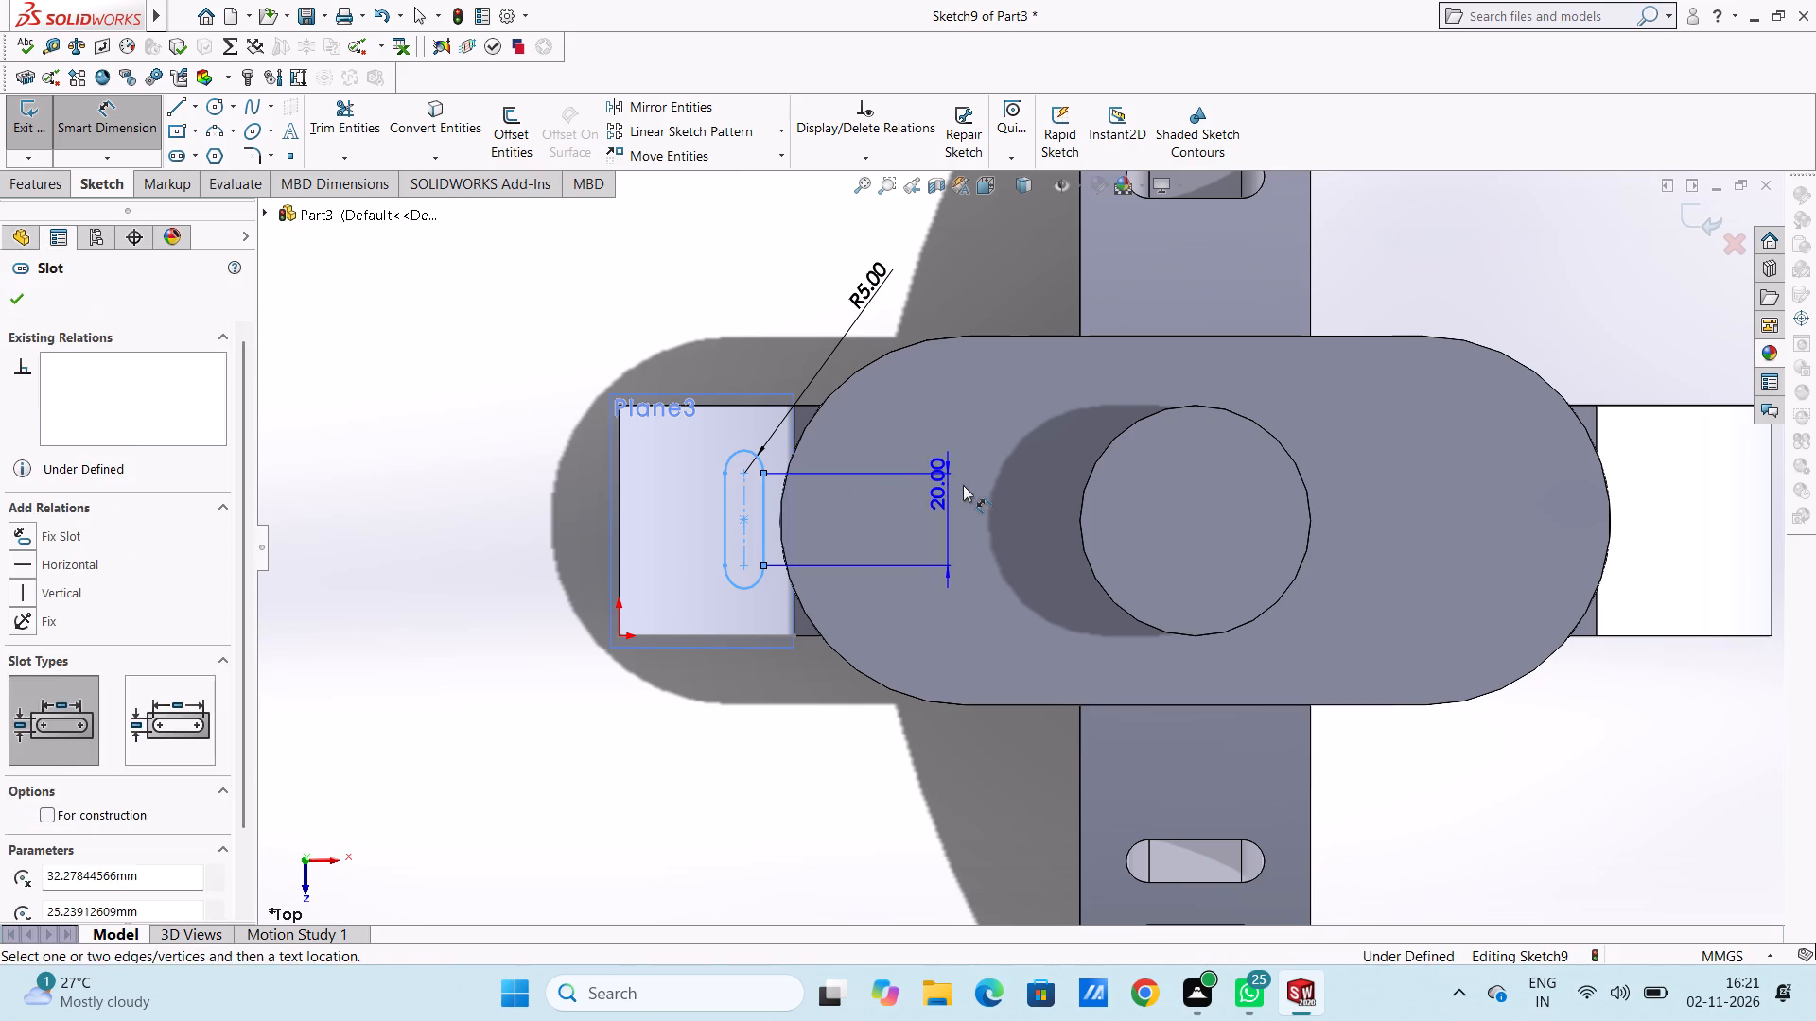
left_click(963, 485)
left_click(882, 456)
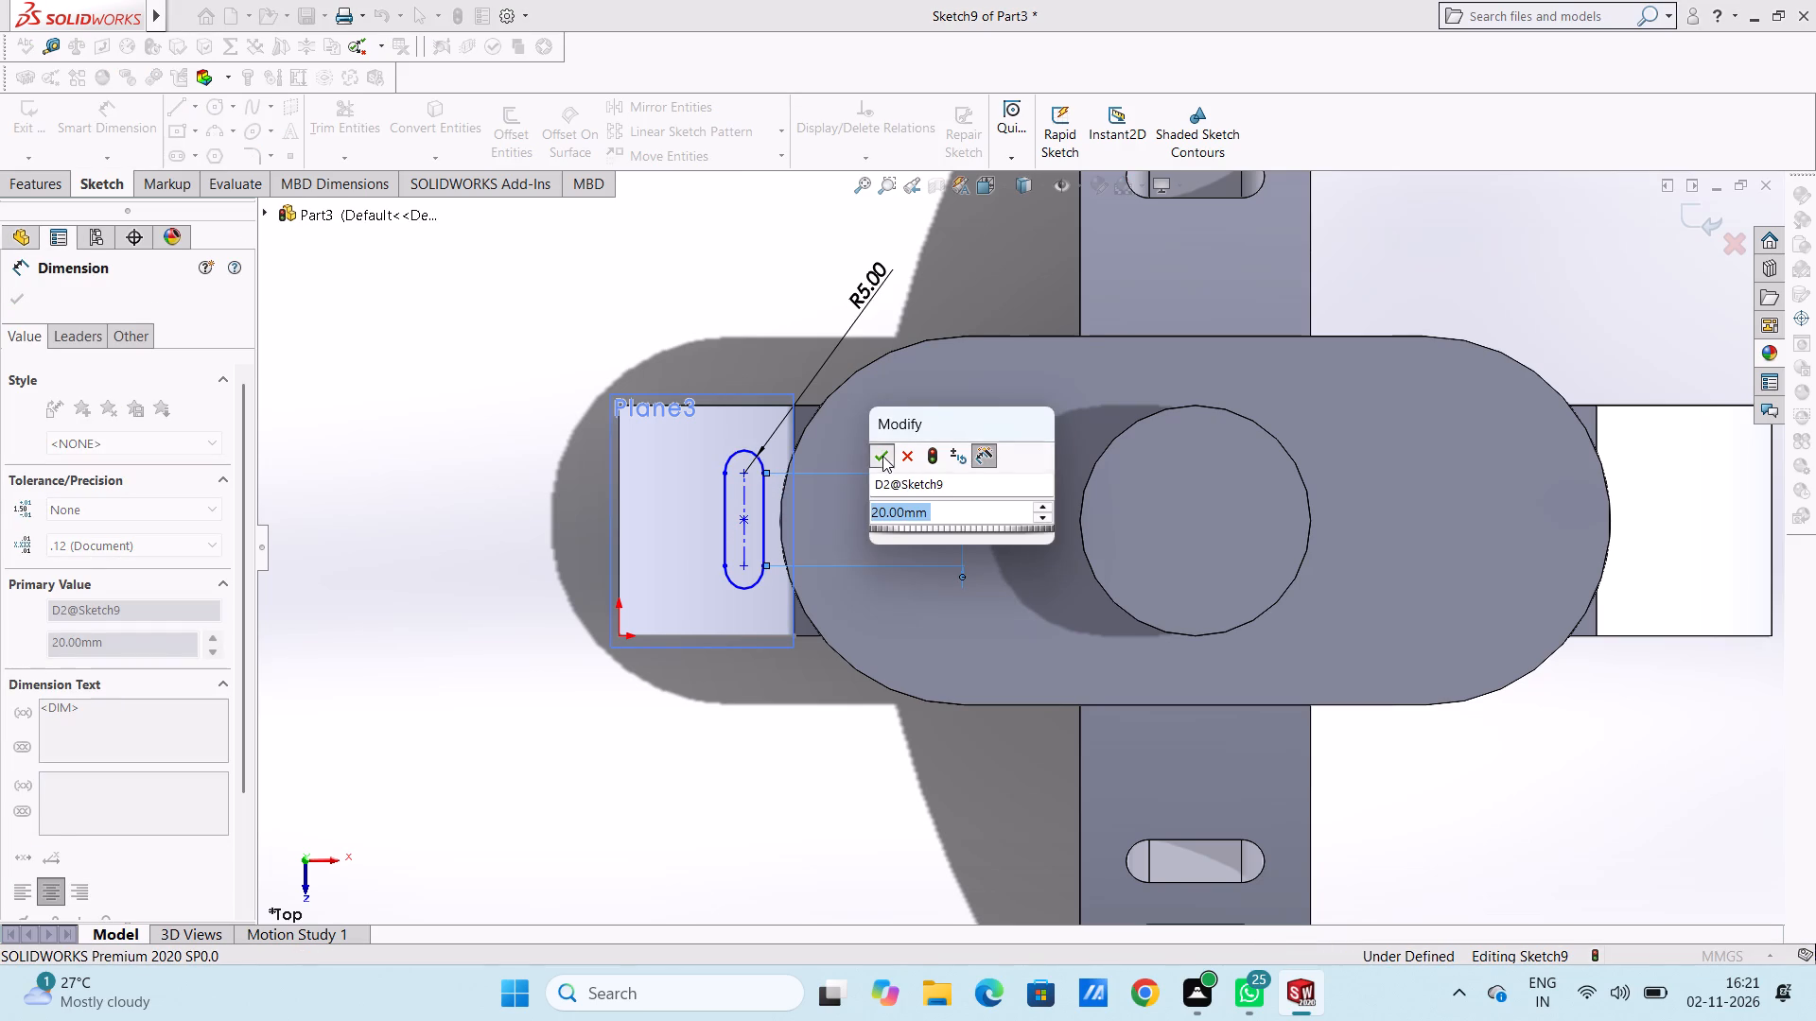
left_click(787, 367)
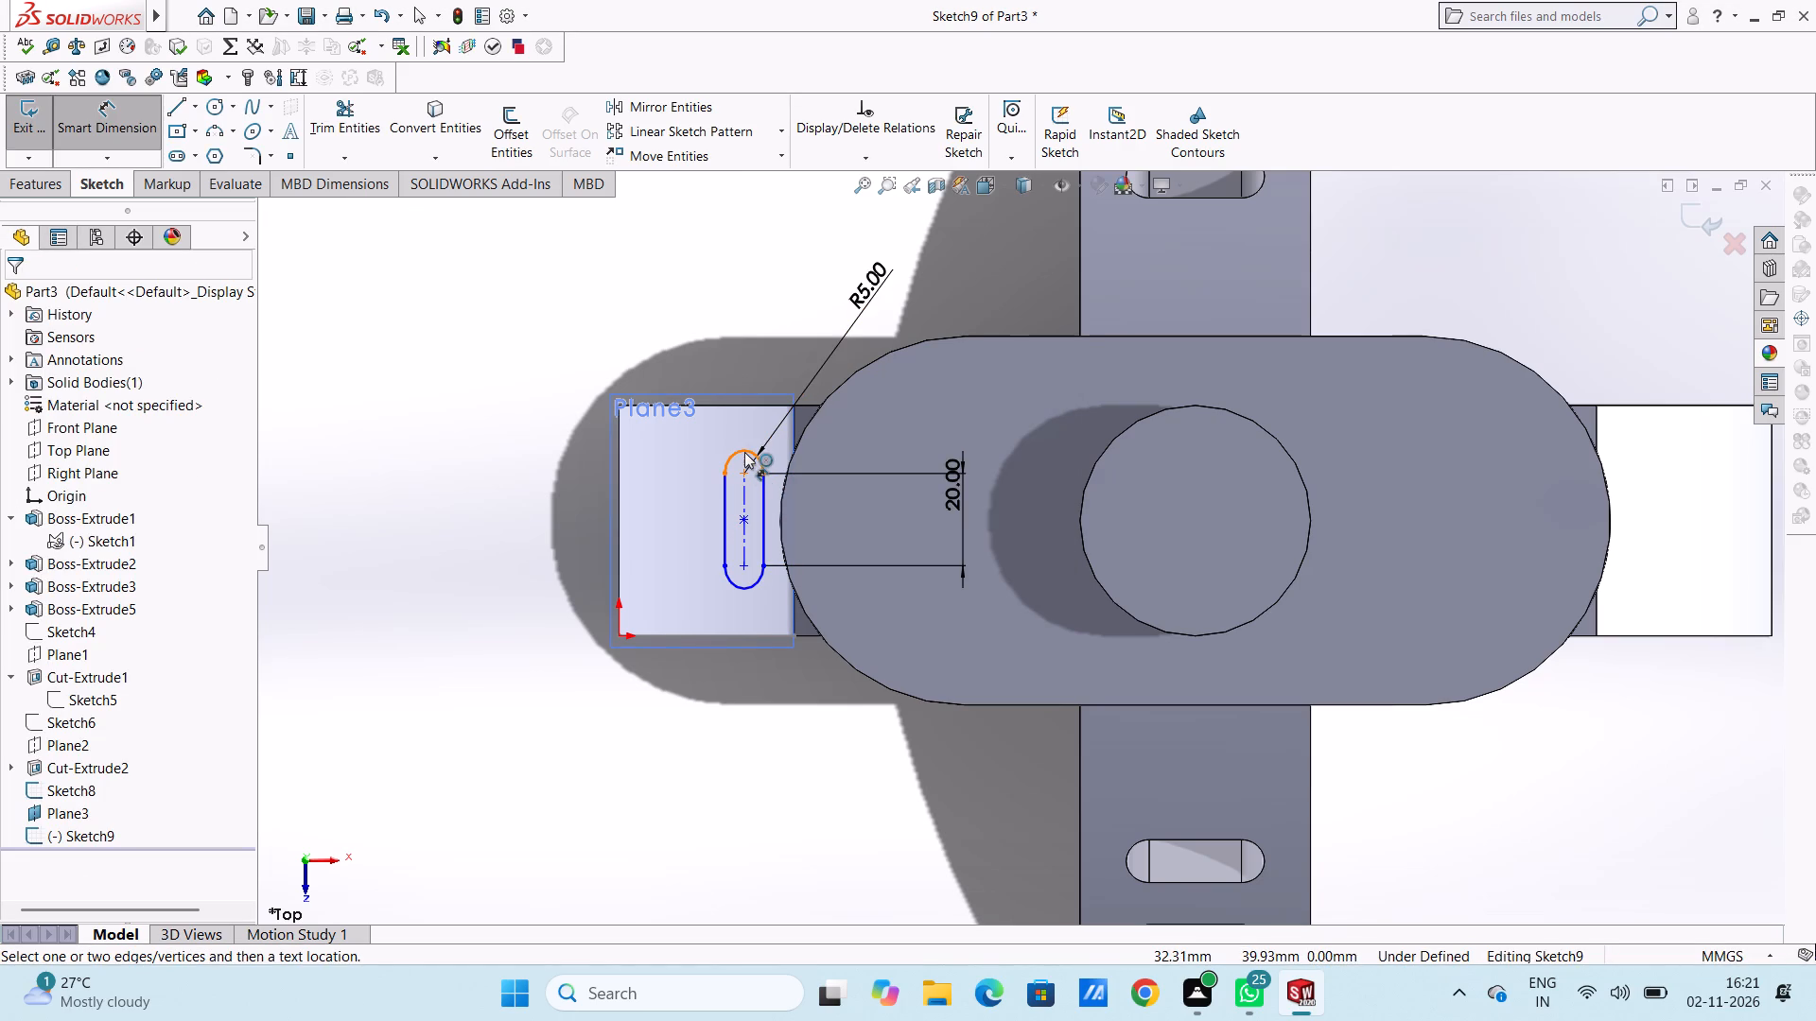
Dimension the distance from the slot's inner straight side to the curved face's upper edge near the body as 20 mm.
left_click(763, 501)
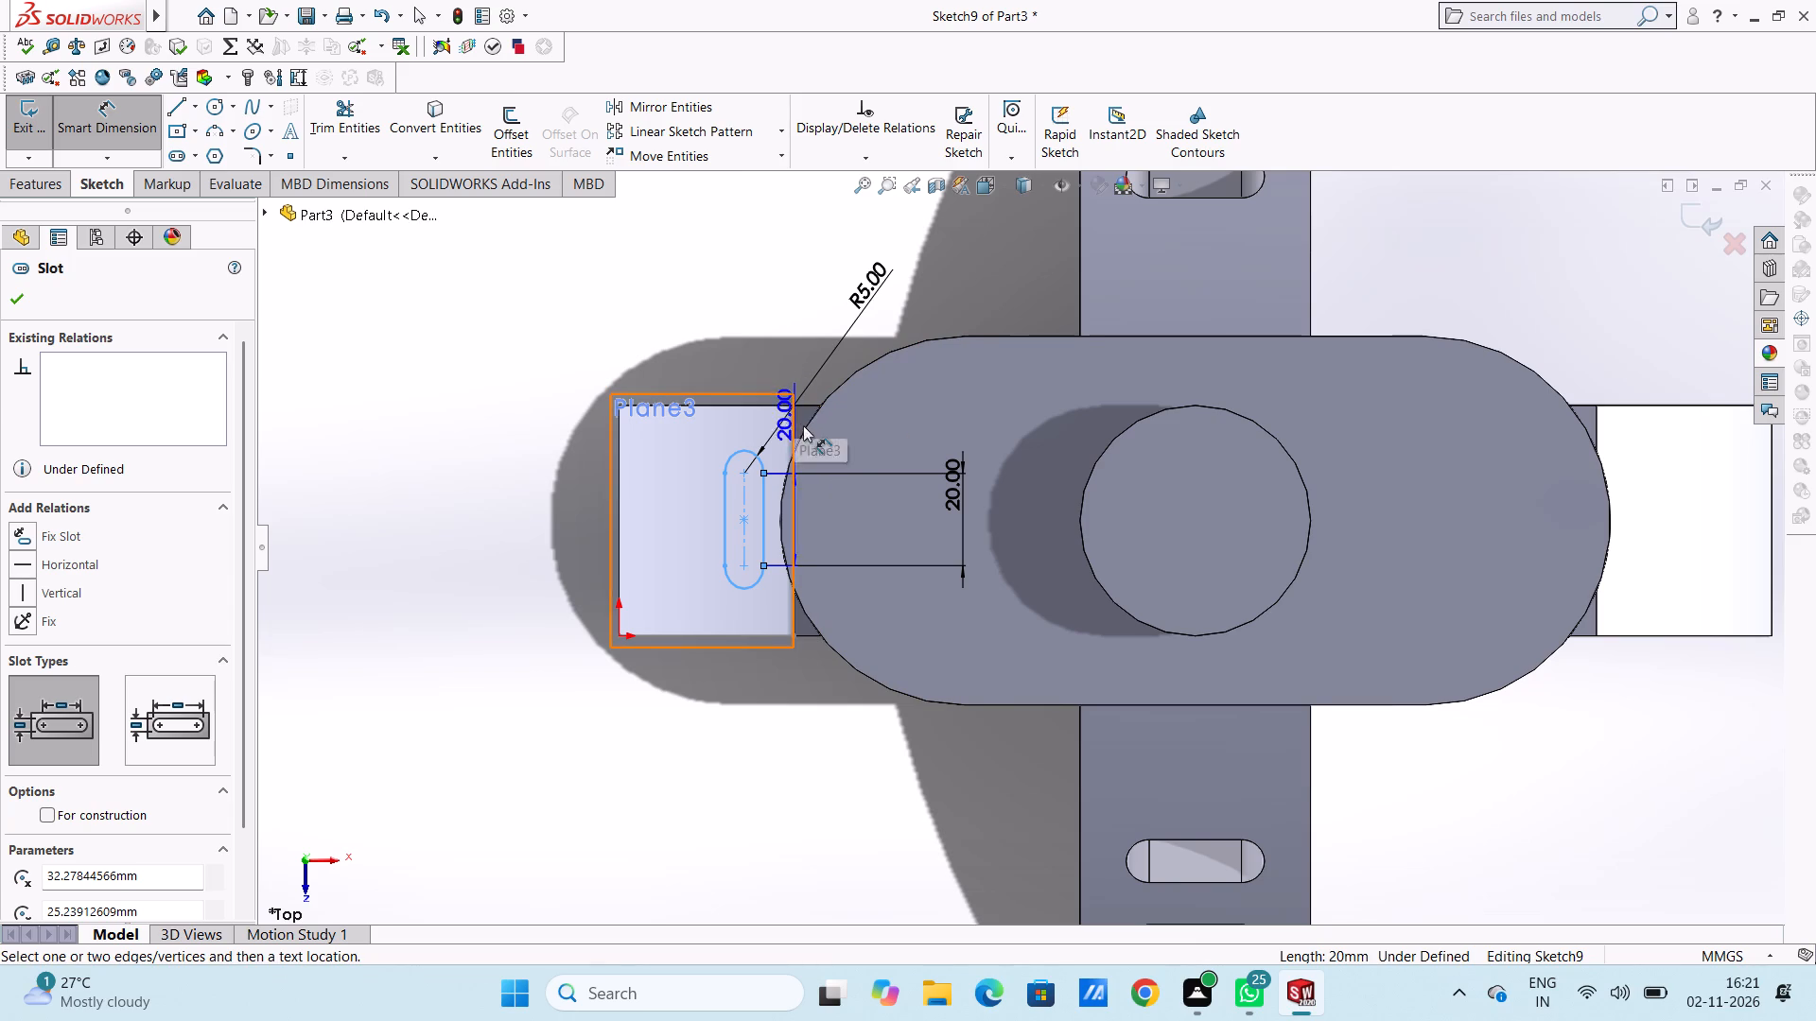
scroll(806, 427, "down", 13)
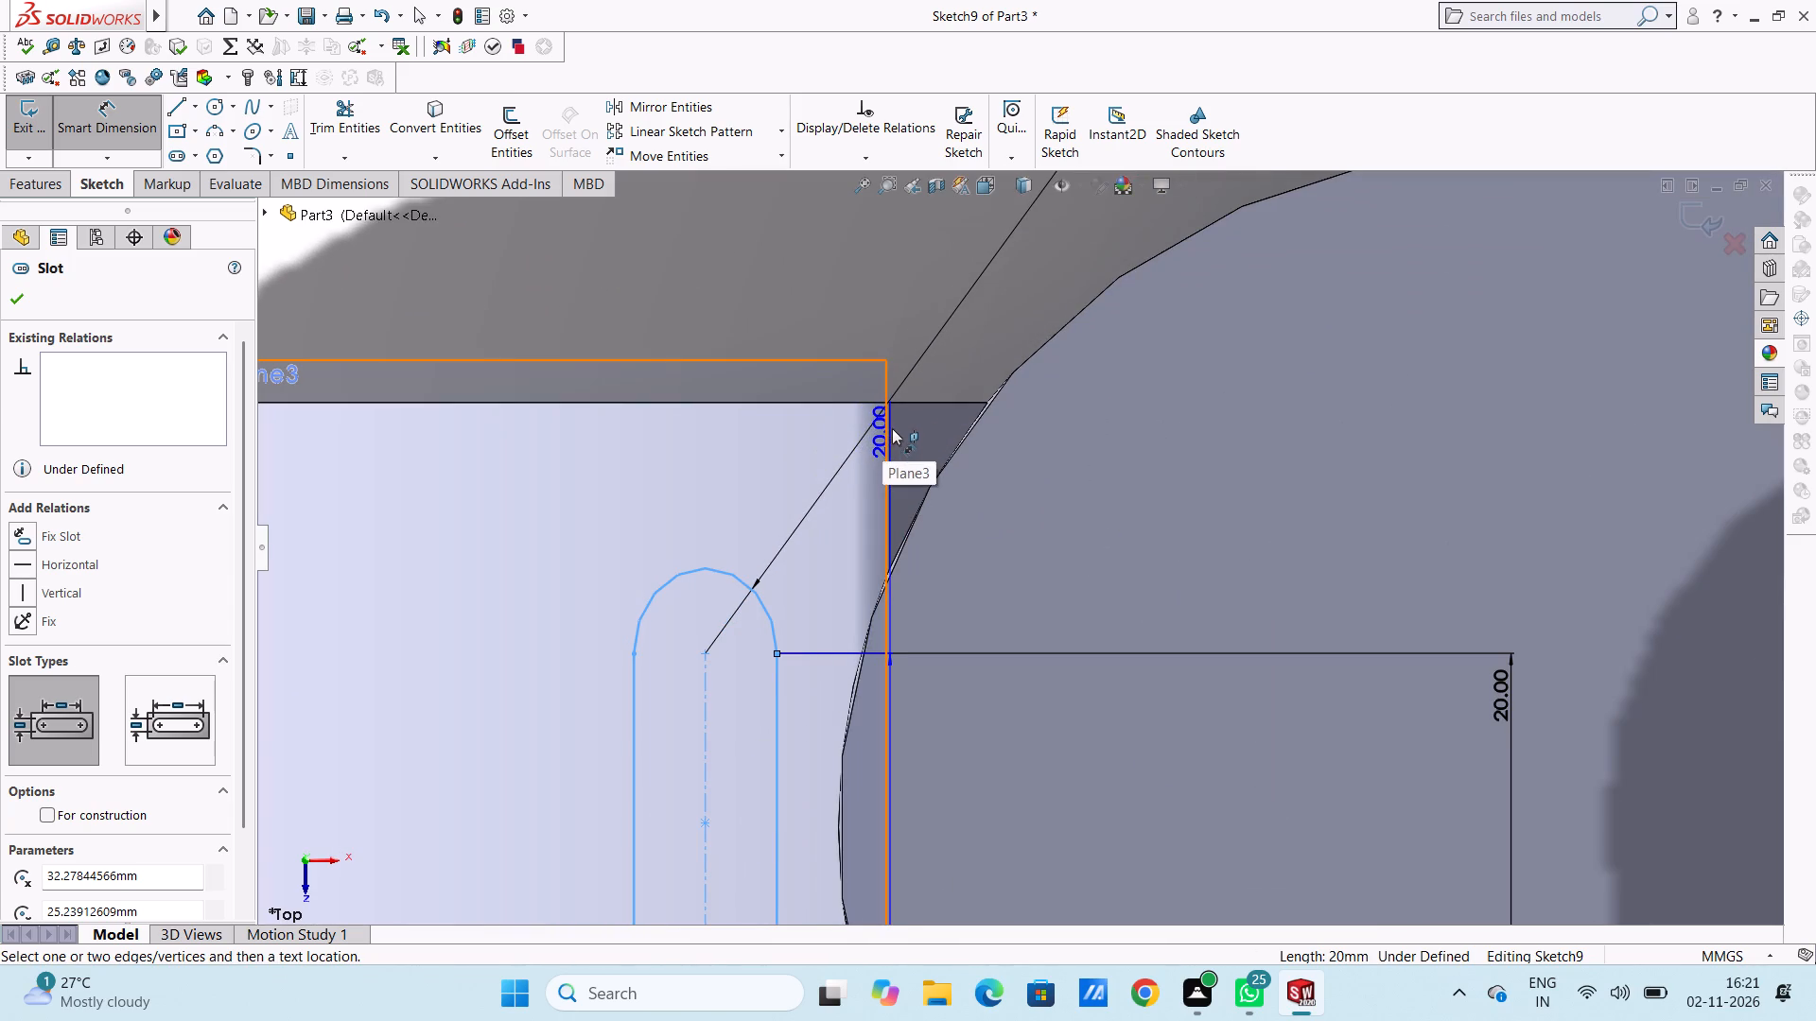
scroll(896, 444, "down", 12)
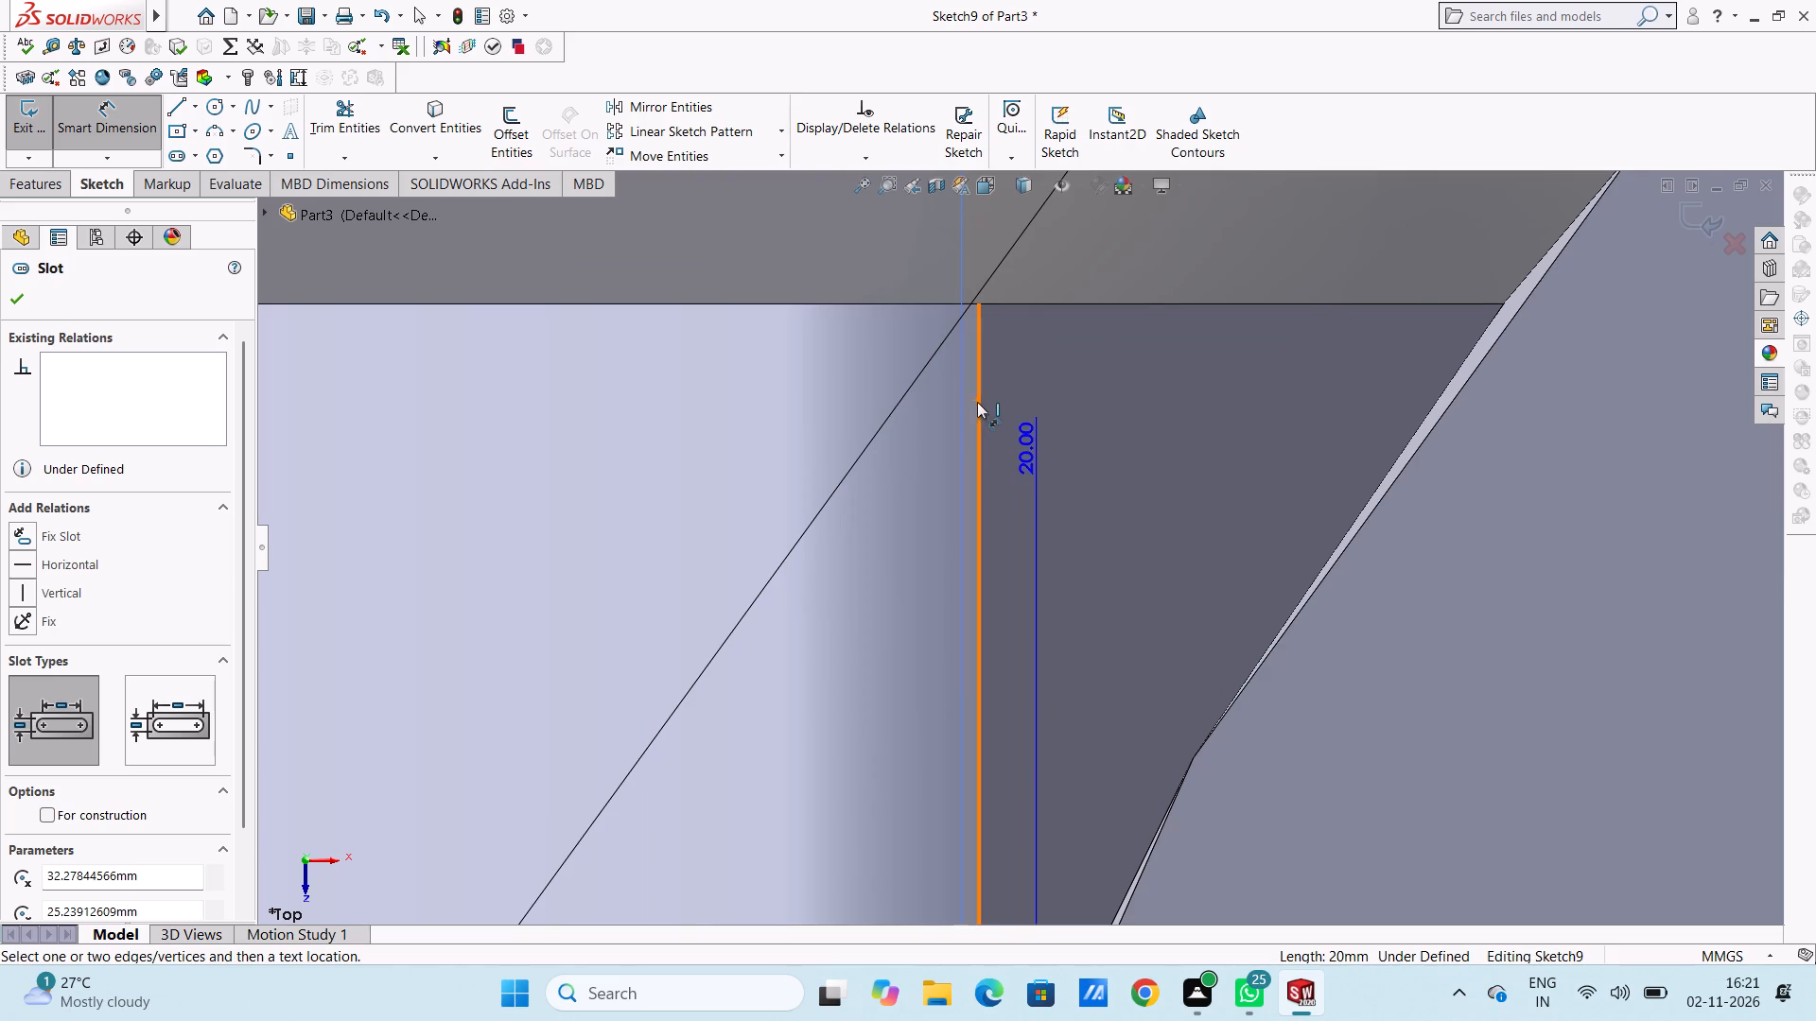
left_click(980, 403)
scroll(918, 337, "up", 11)
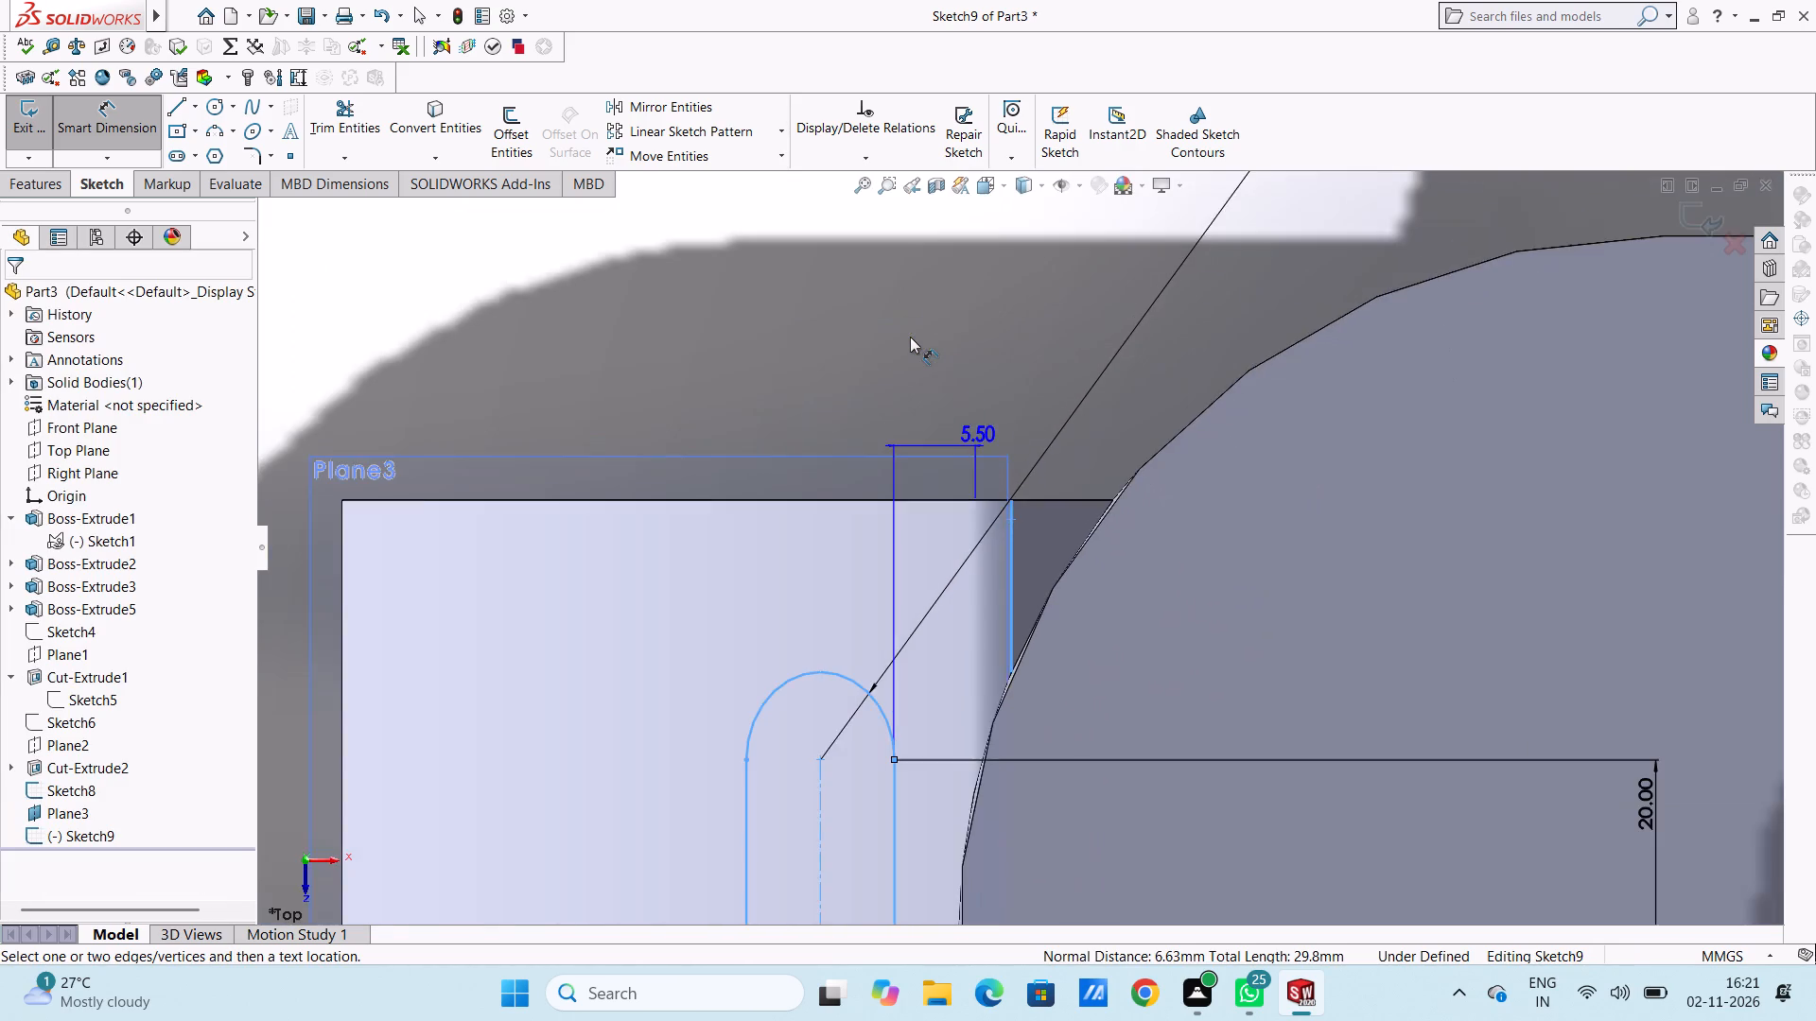
scroll(910, 337, "up", 5)
scroll(976, 404, "up", 3)
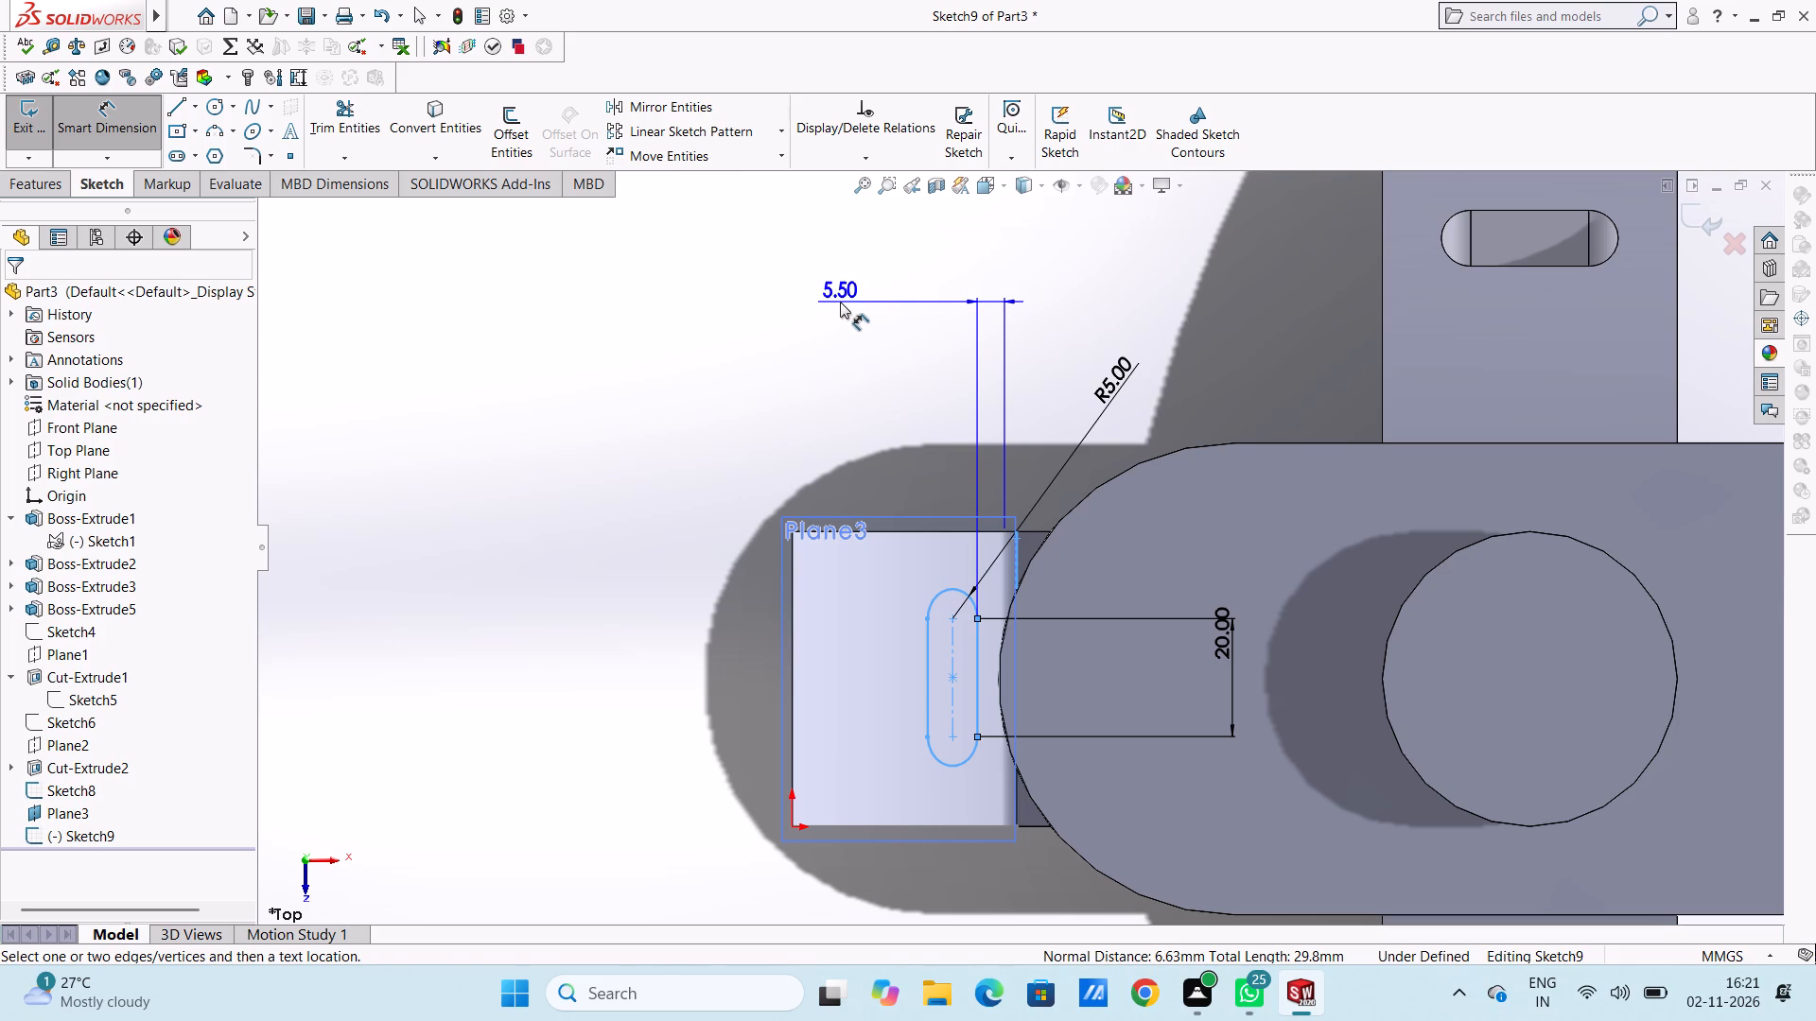
left_click(840, 302)
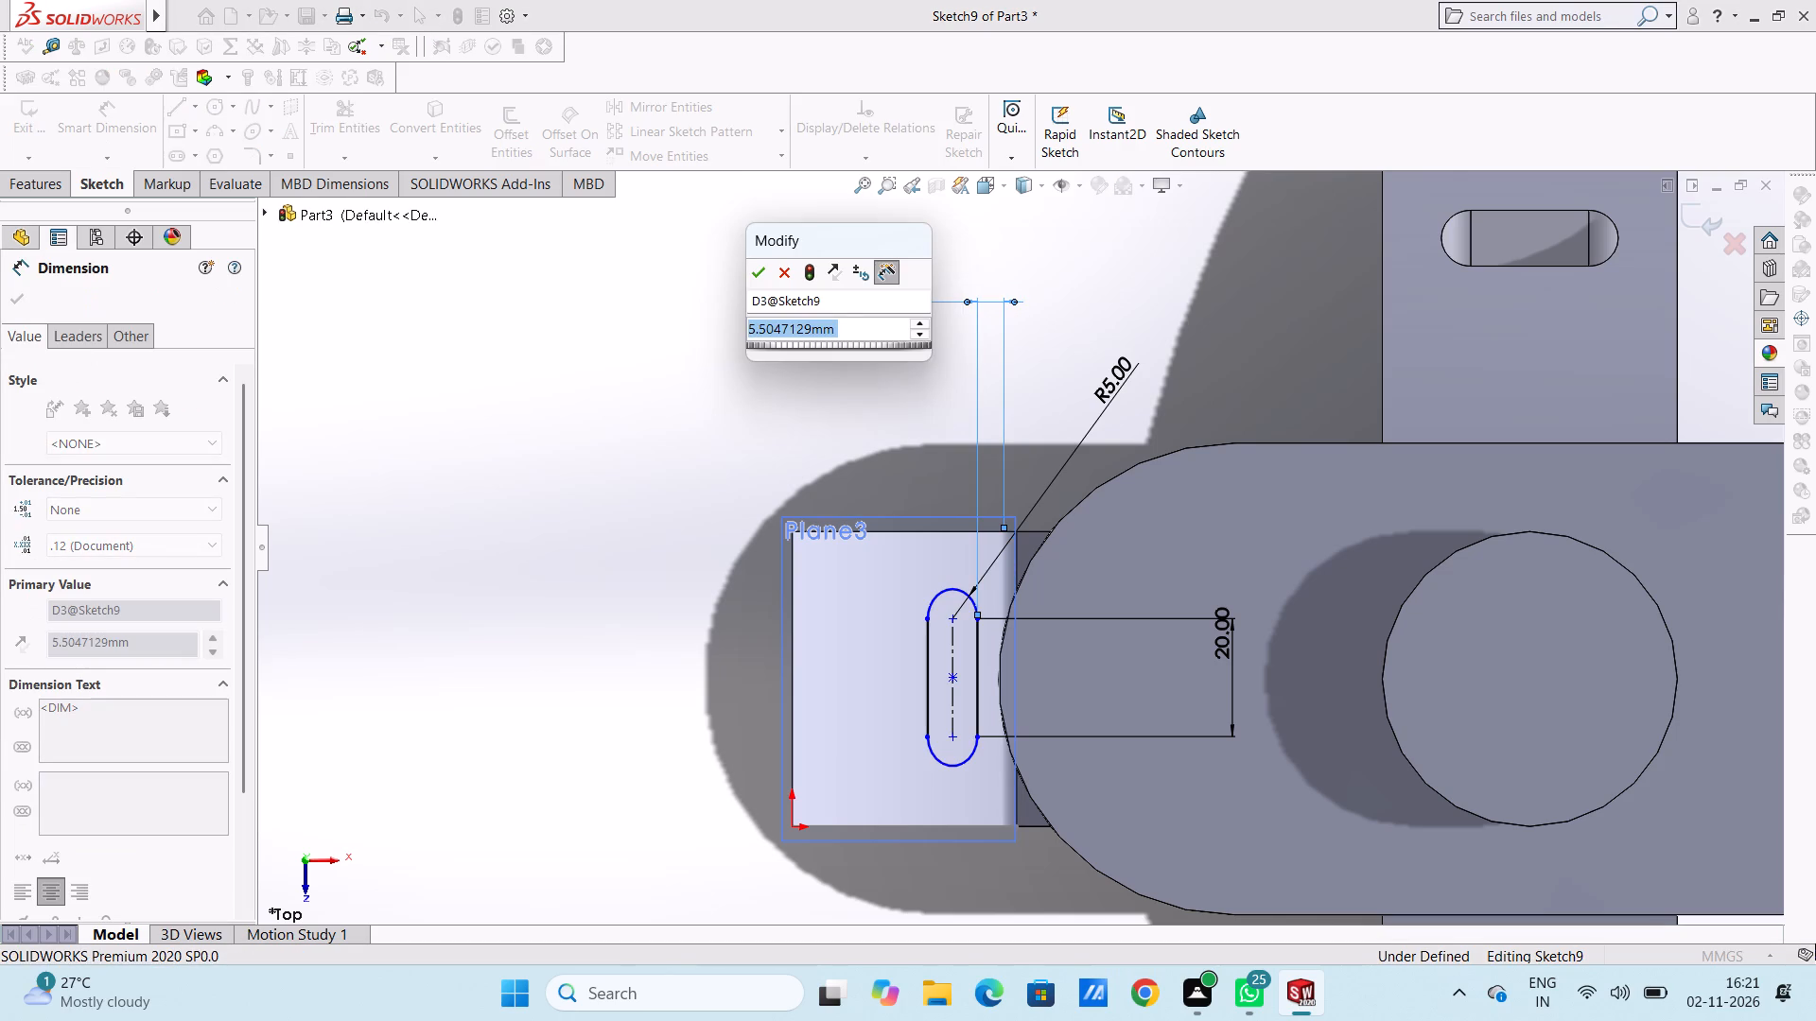
type("20")
key("Return")
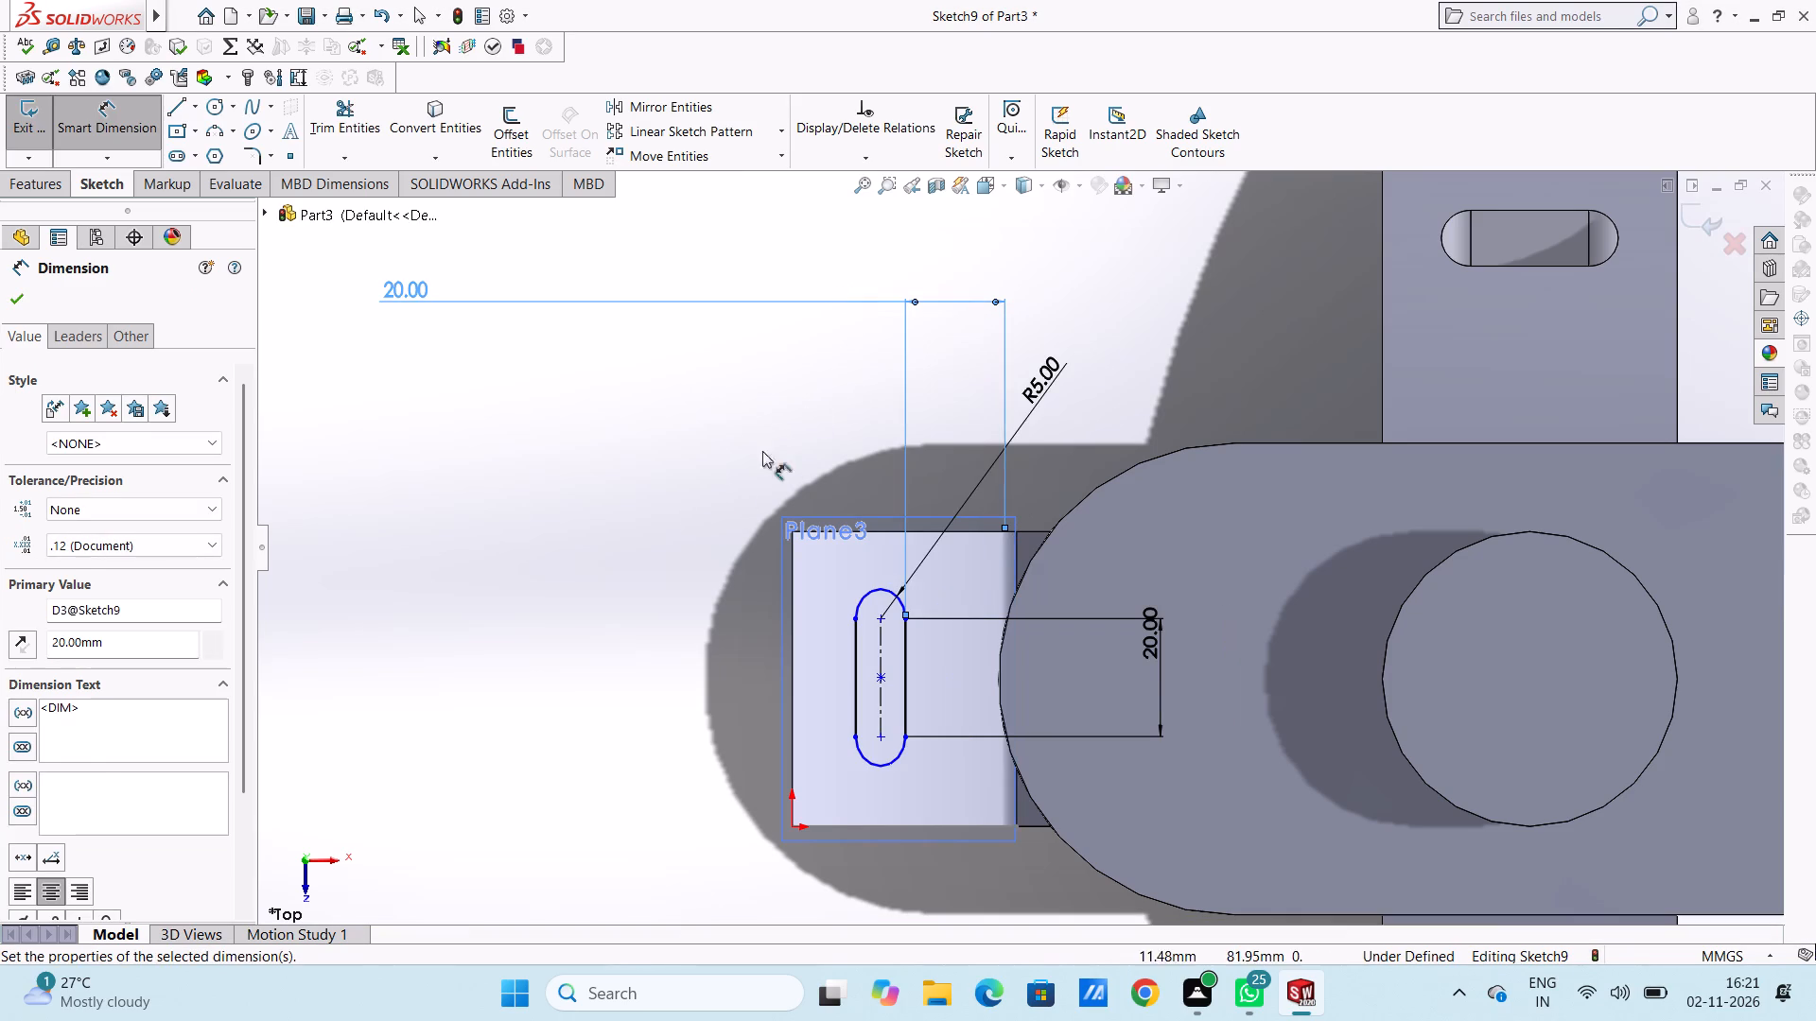
left_click(683, 510)
Inspect the slot's placement on the end feature's sloped face and check the feature's lower outer edge.
scroll(829, 546, "up", 5)
middle_click_drag(933, 579, 1017, 444)
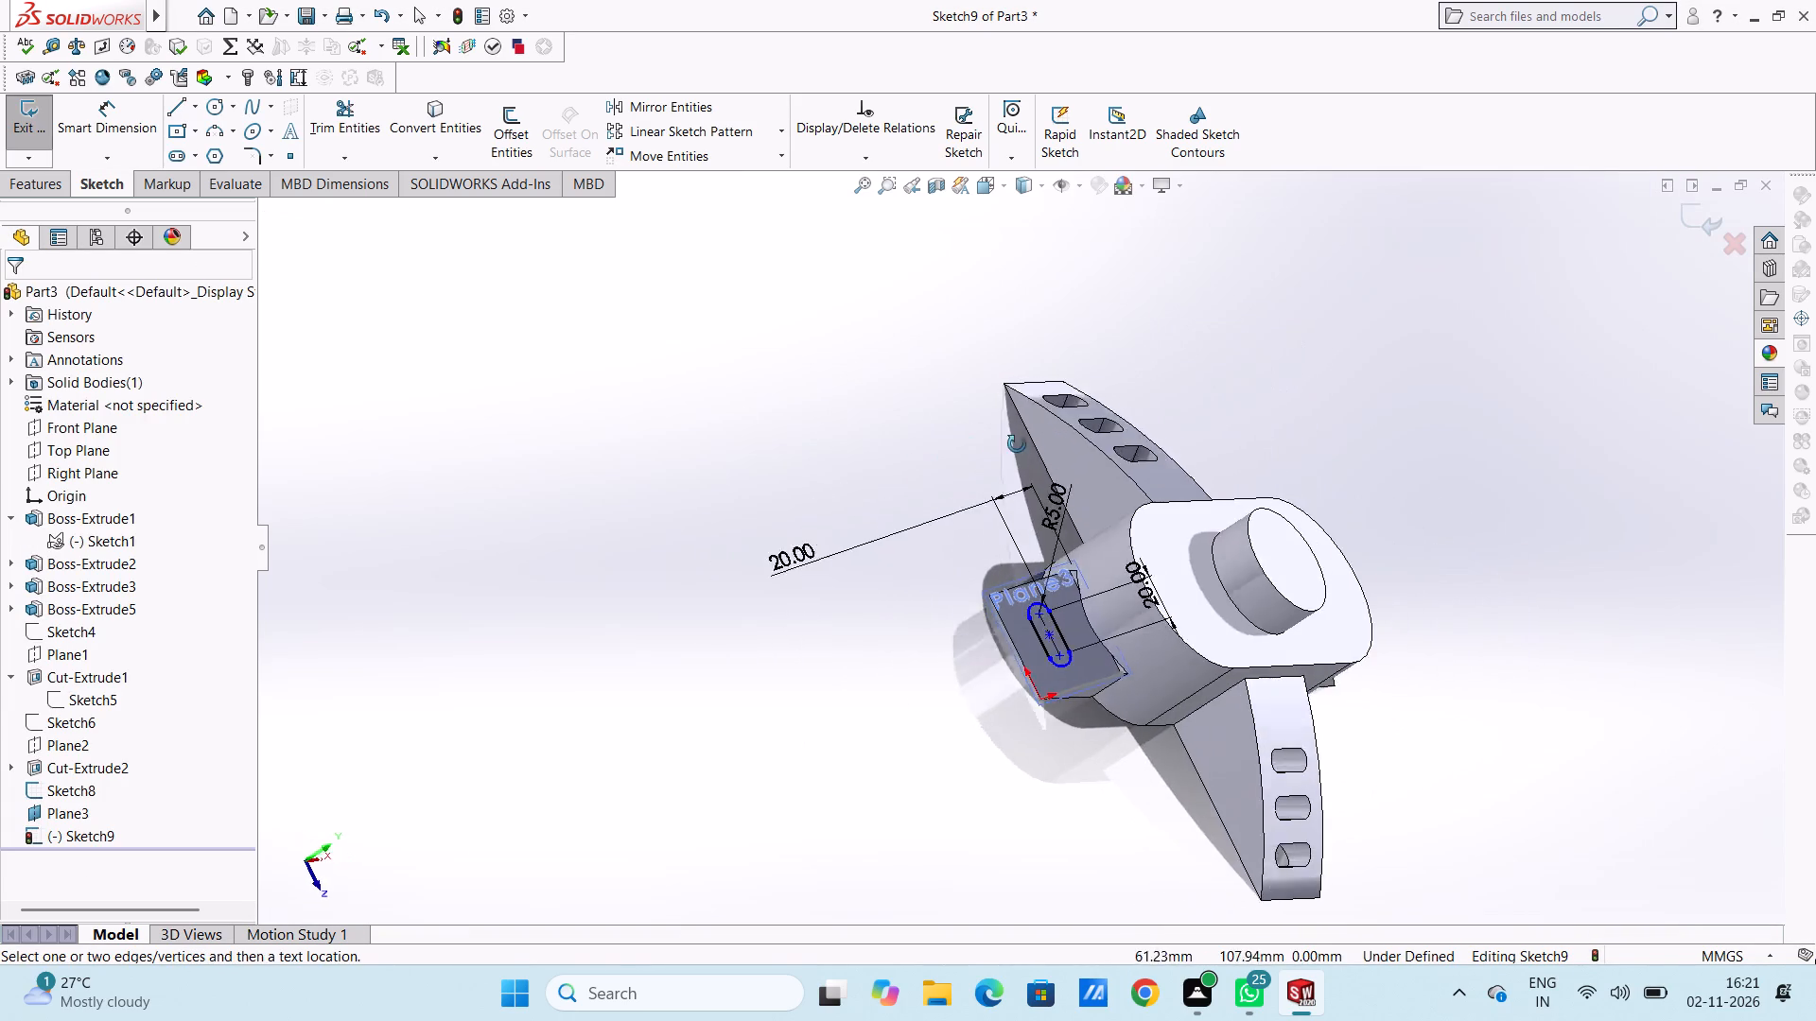
middle_click_drag(1017, 444, 920, 441)
middle_click_drag(1035, 606, 1065, 474)
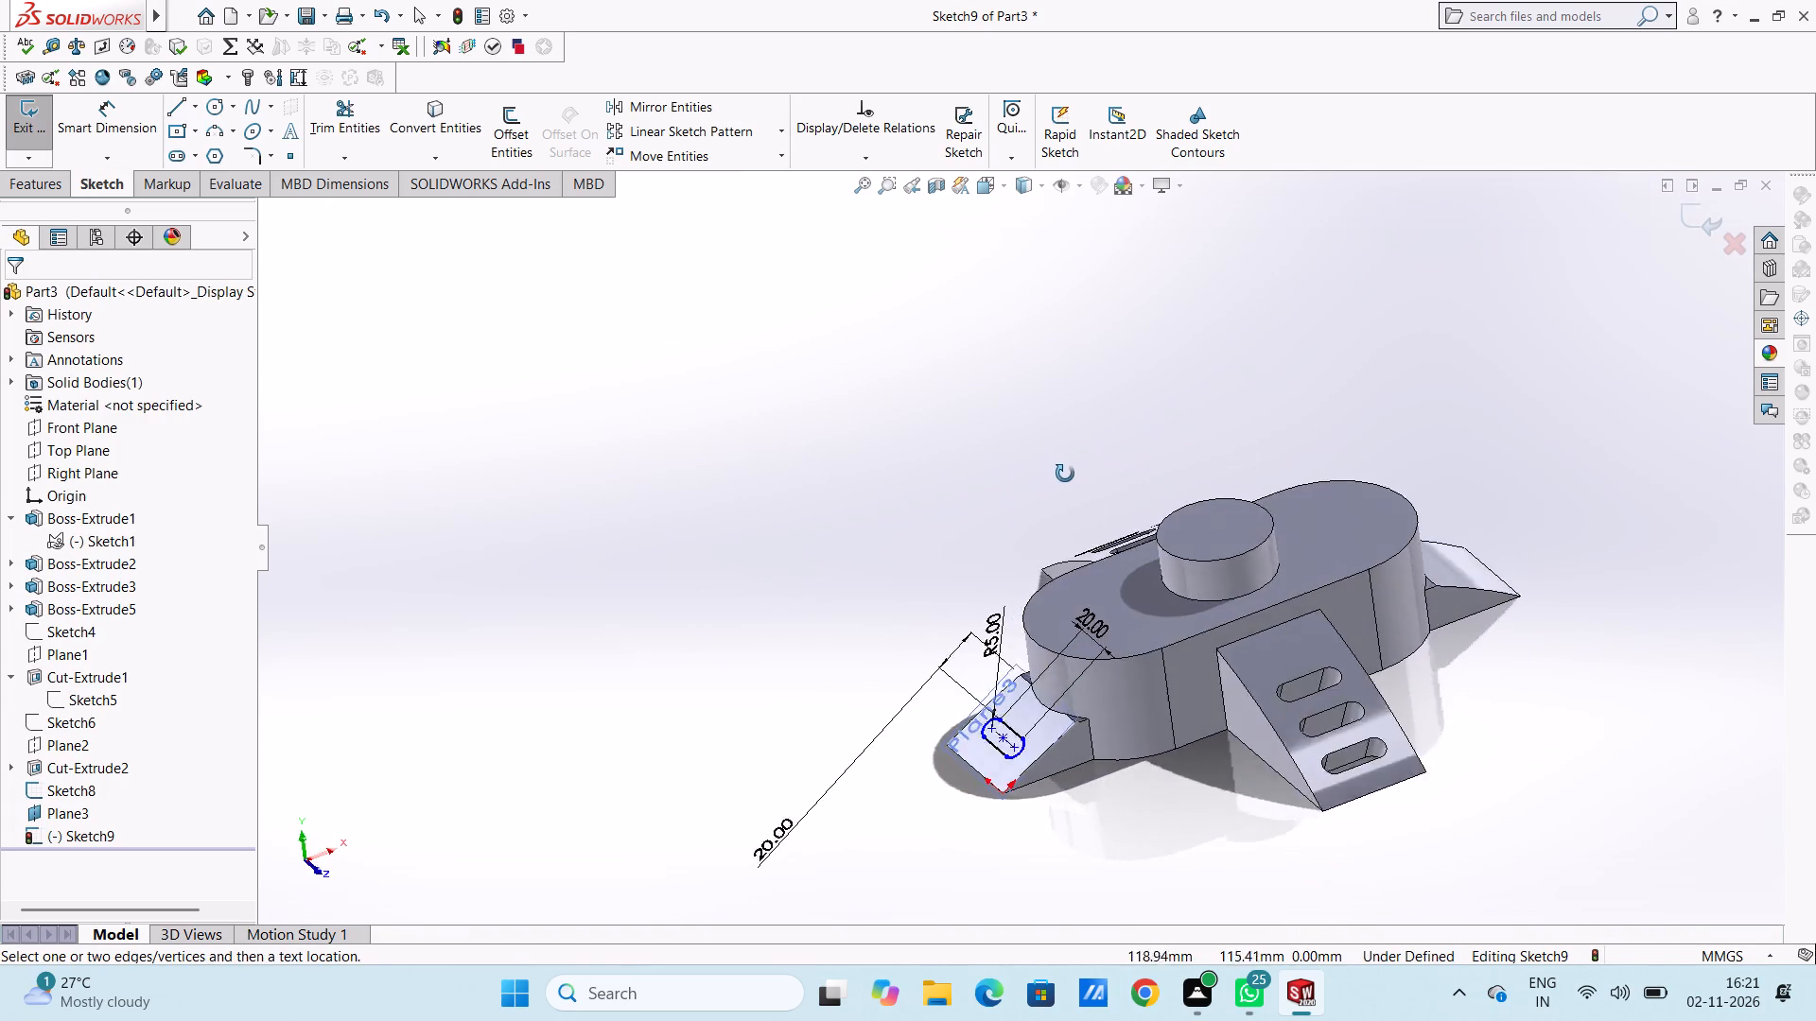
middle_click_drag(1065, 474, 1057, 528)
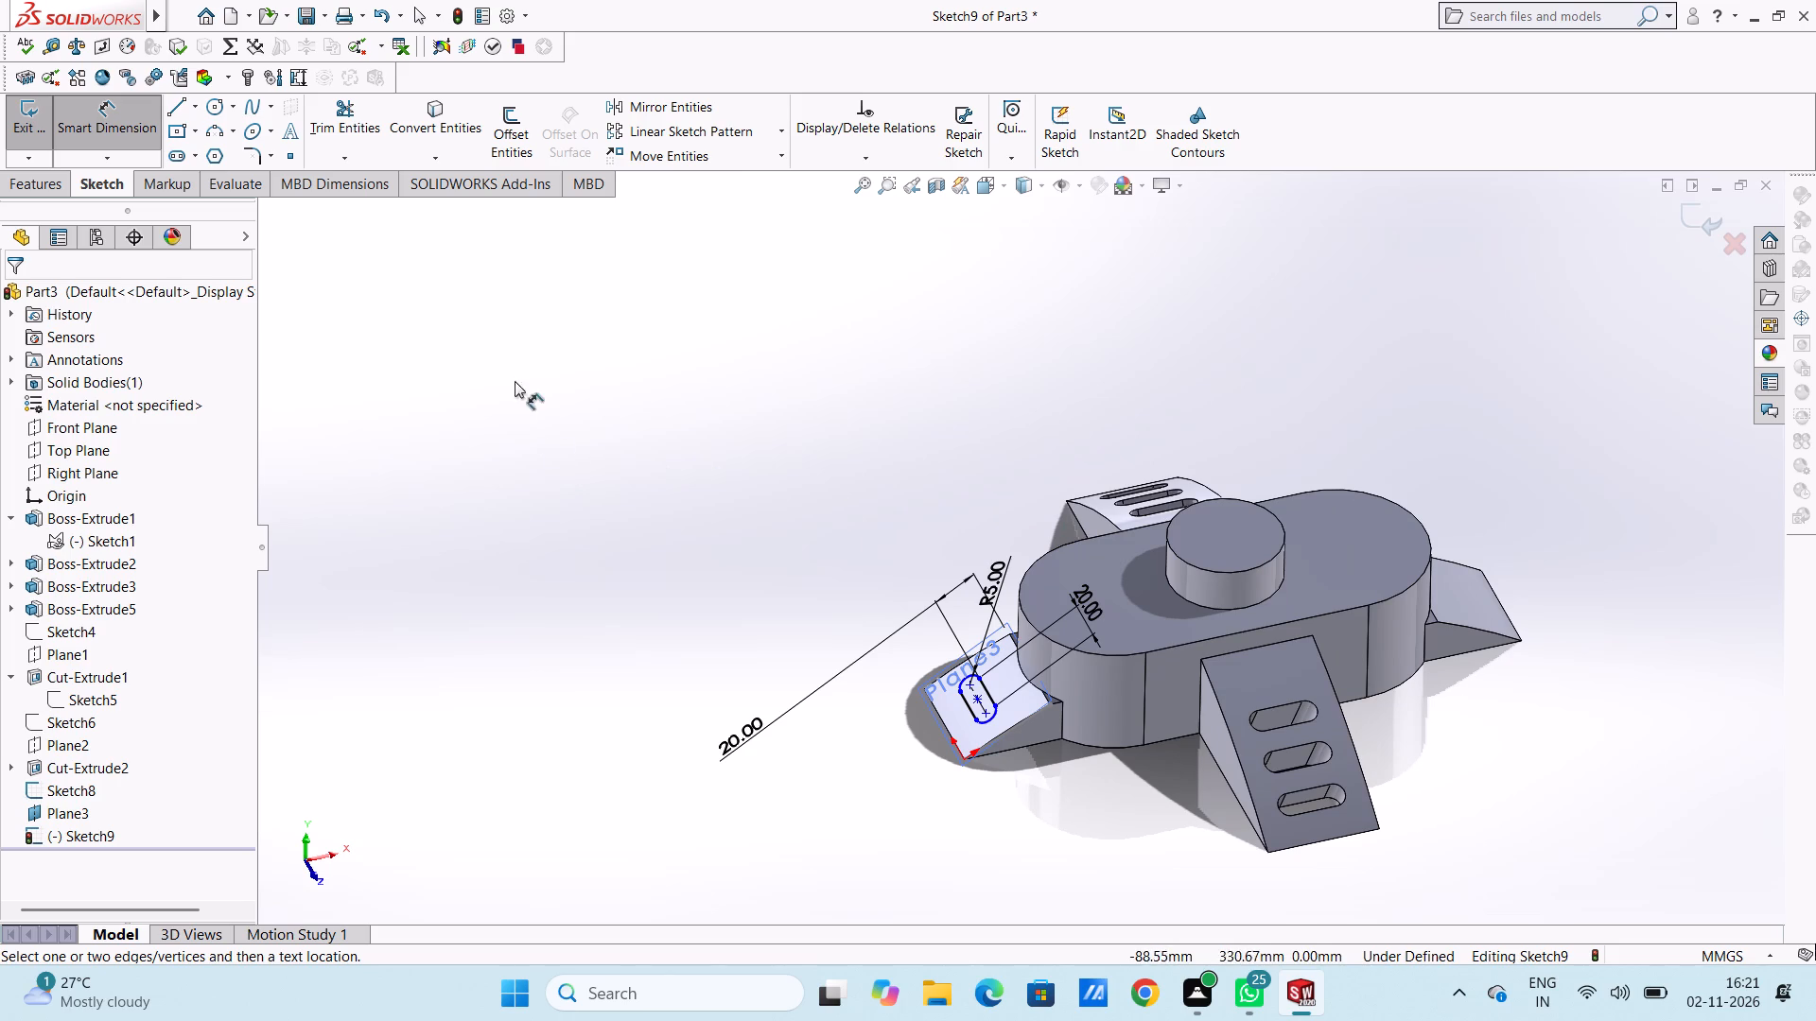
left_click(109, 126)
scroll(1089, 591, "down", 3)
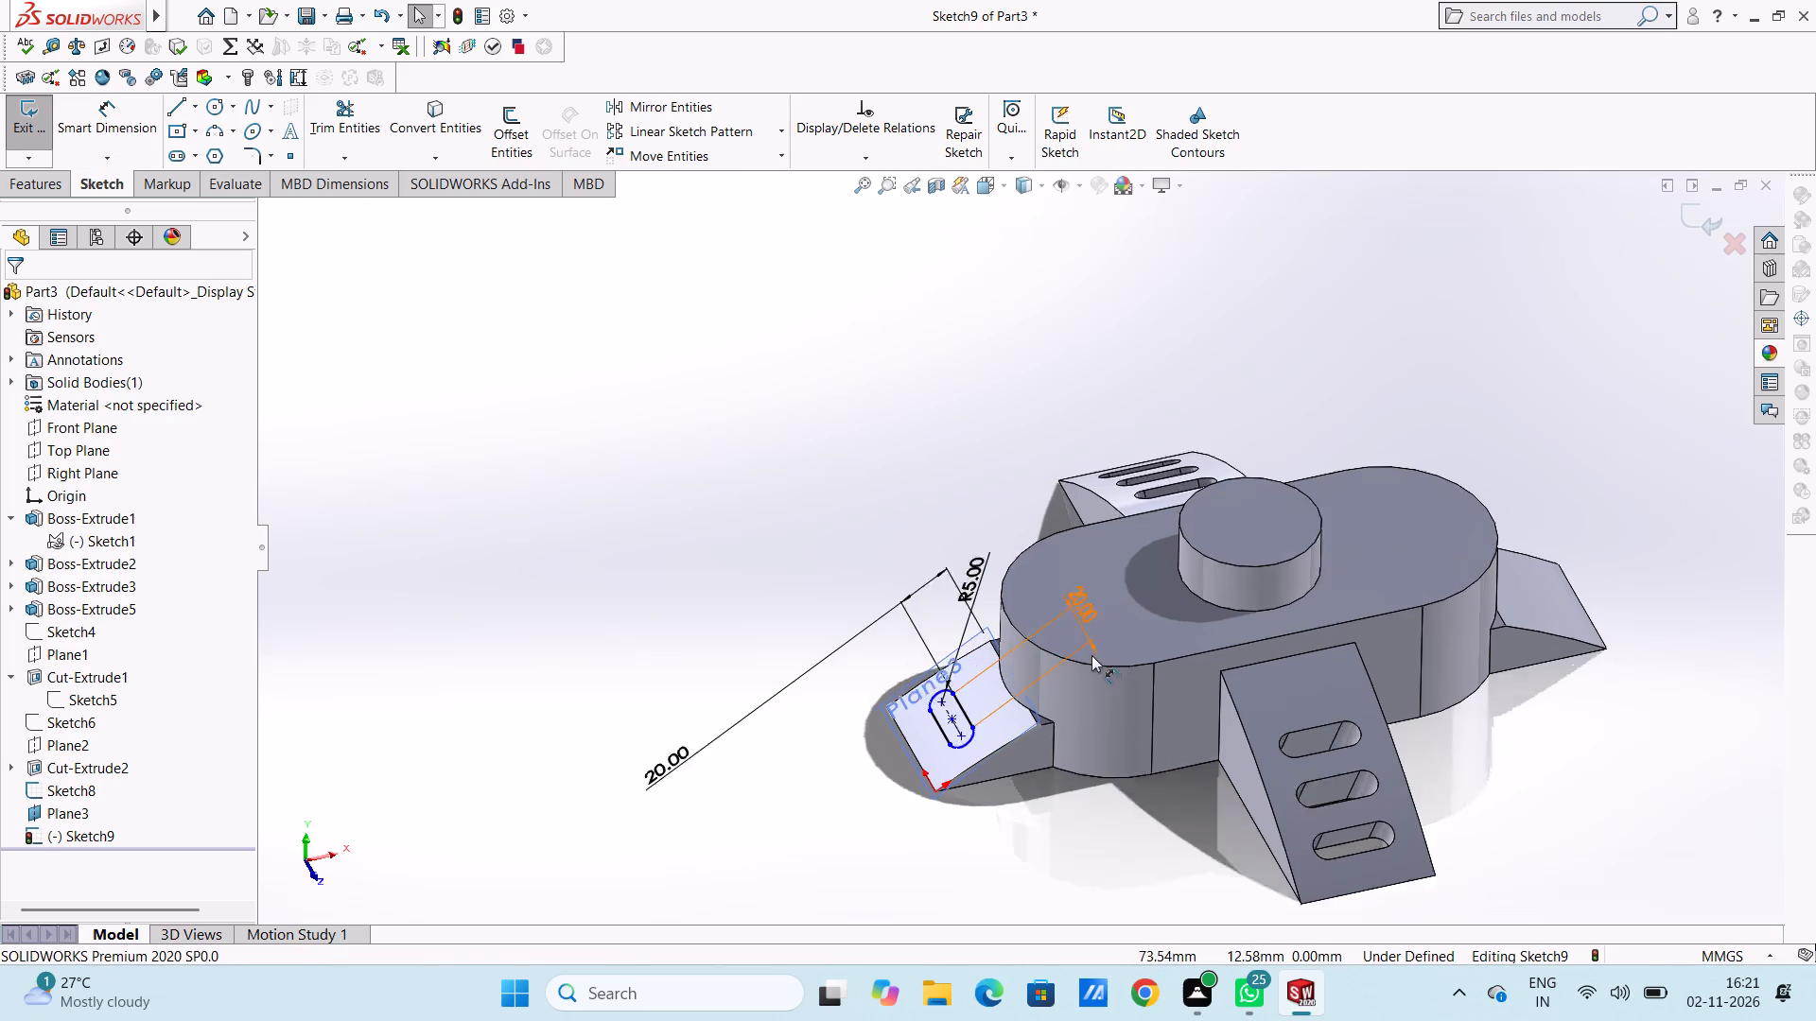
scroll(1090, 656, "up", 4)
middle_click_drag(1061, 714, 1087, 778)
scroll(983, 659, "down", 5)
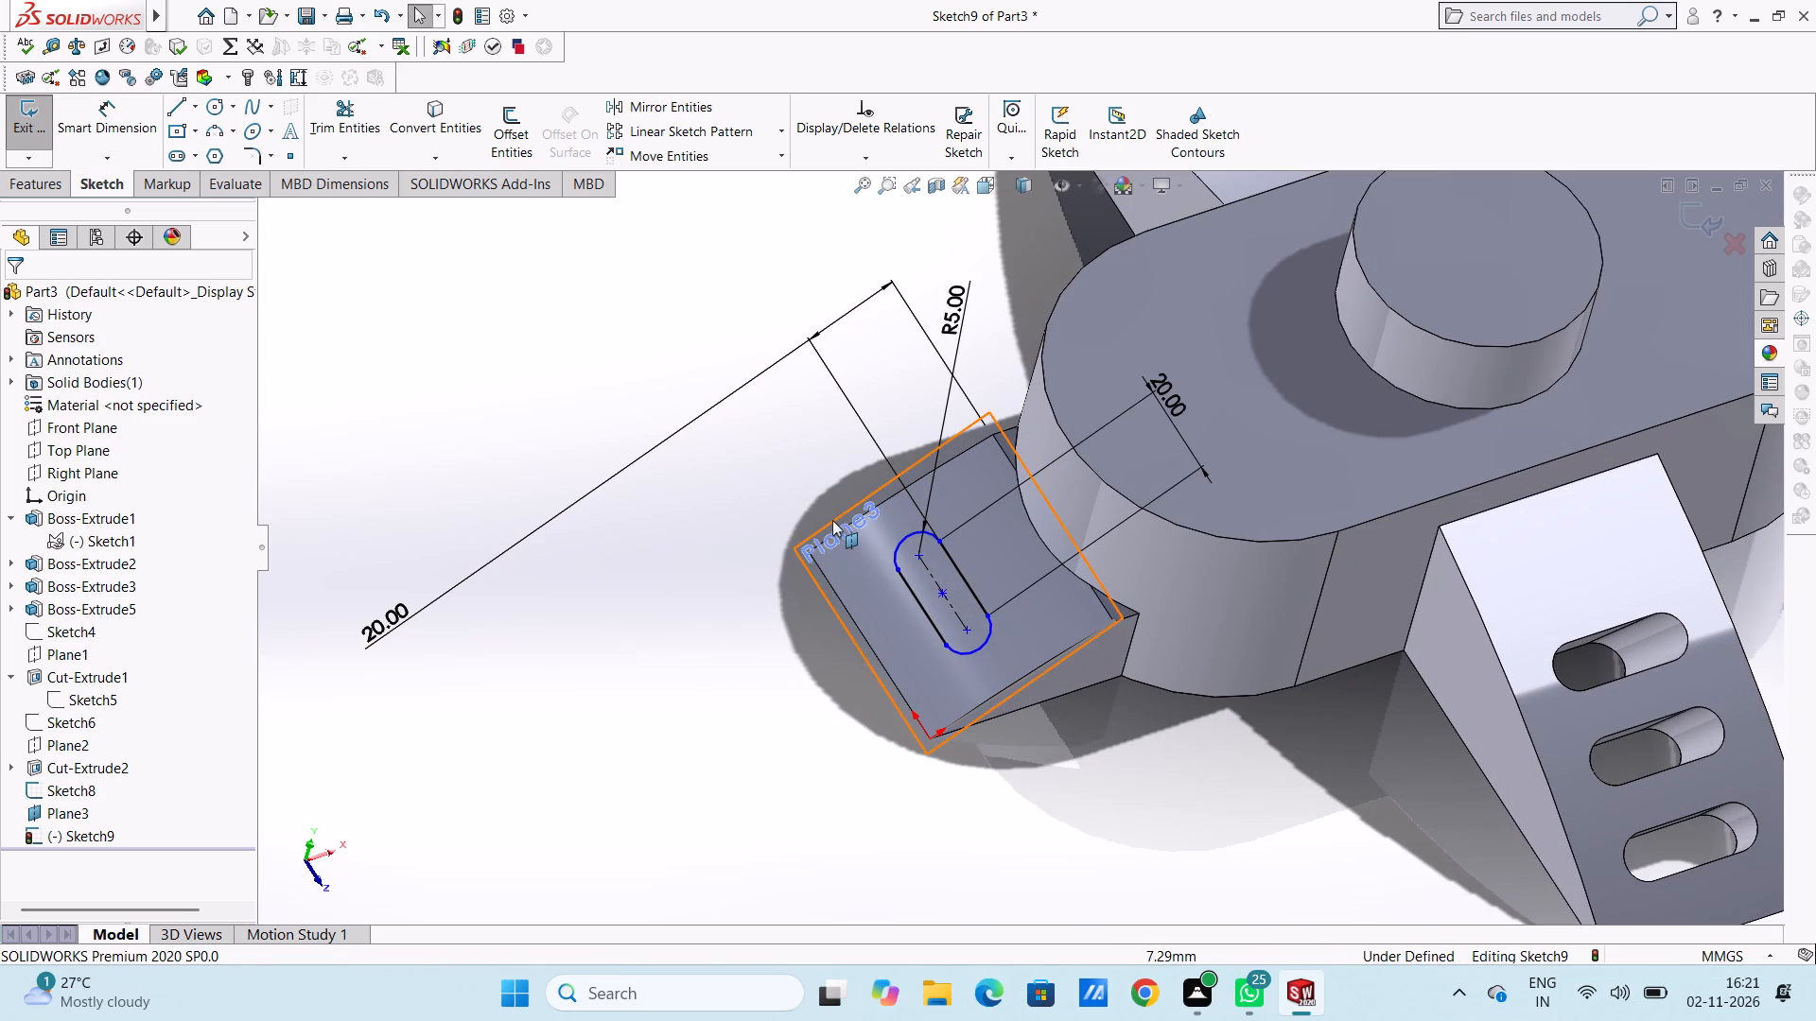
left_click(867, 641)
left_click(752, 628)
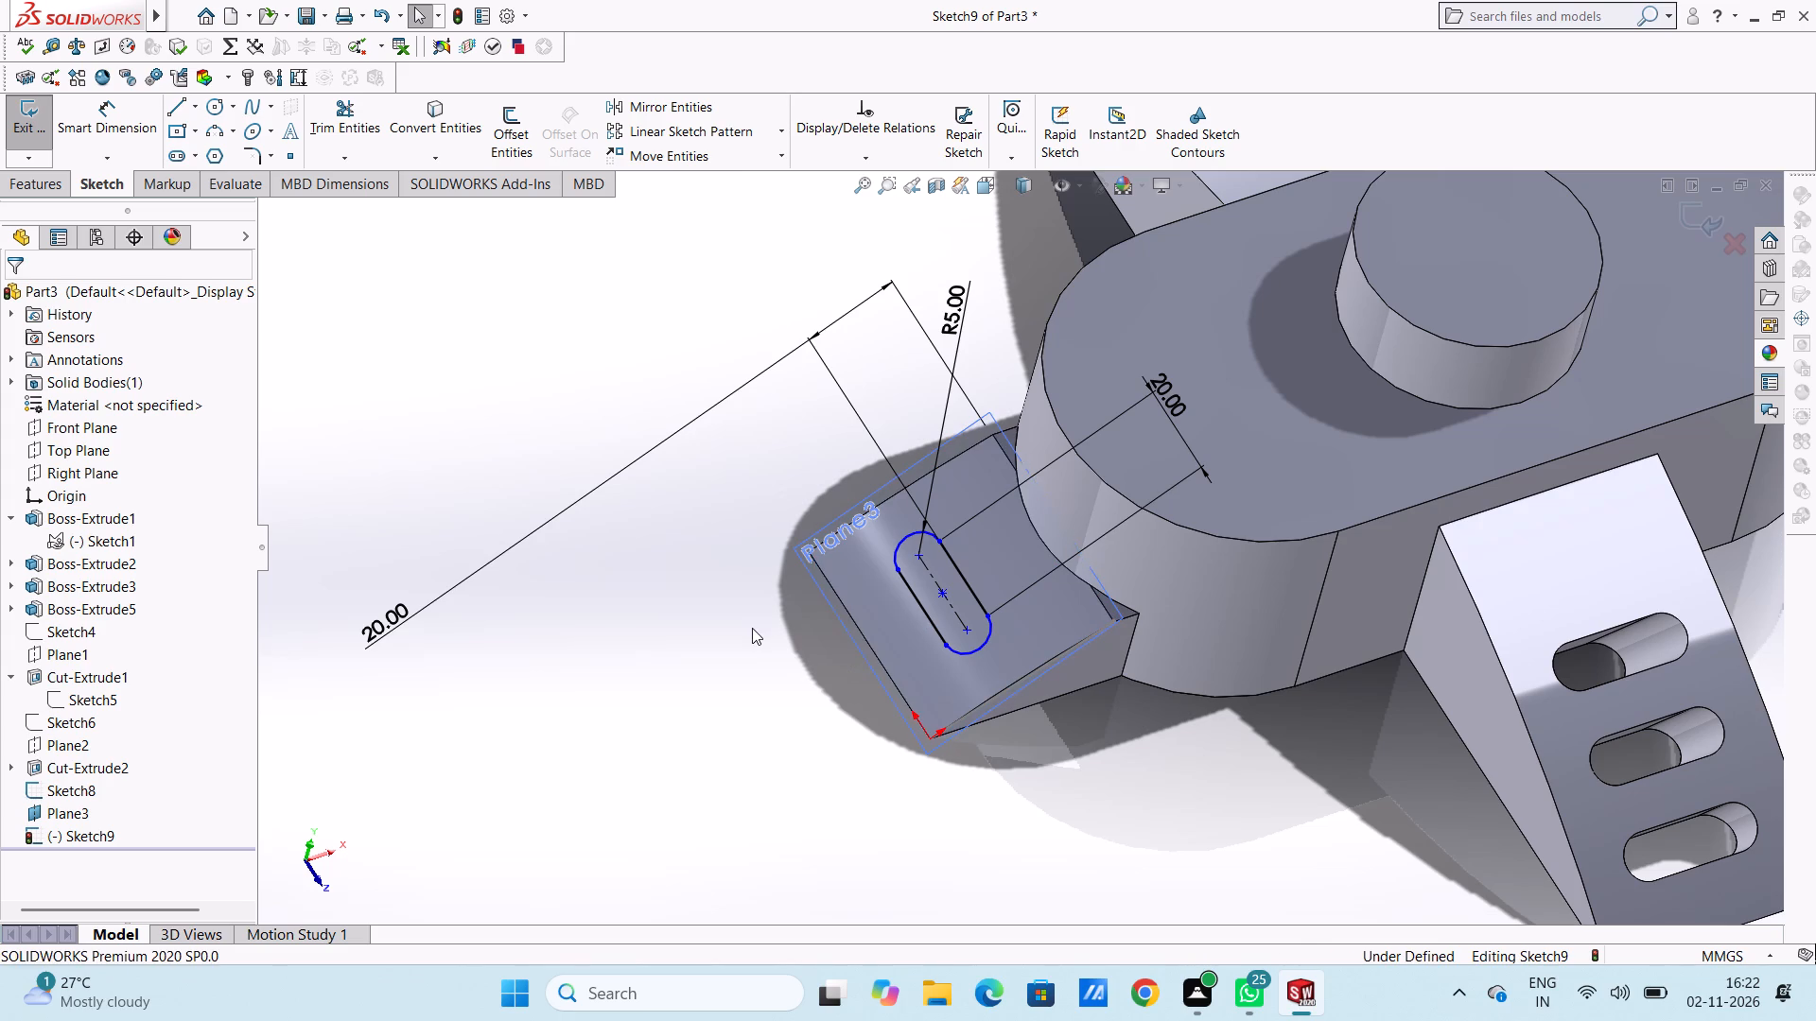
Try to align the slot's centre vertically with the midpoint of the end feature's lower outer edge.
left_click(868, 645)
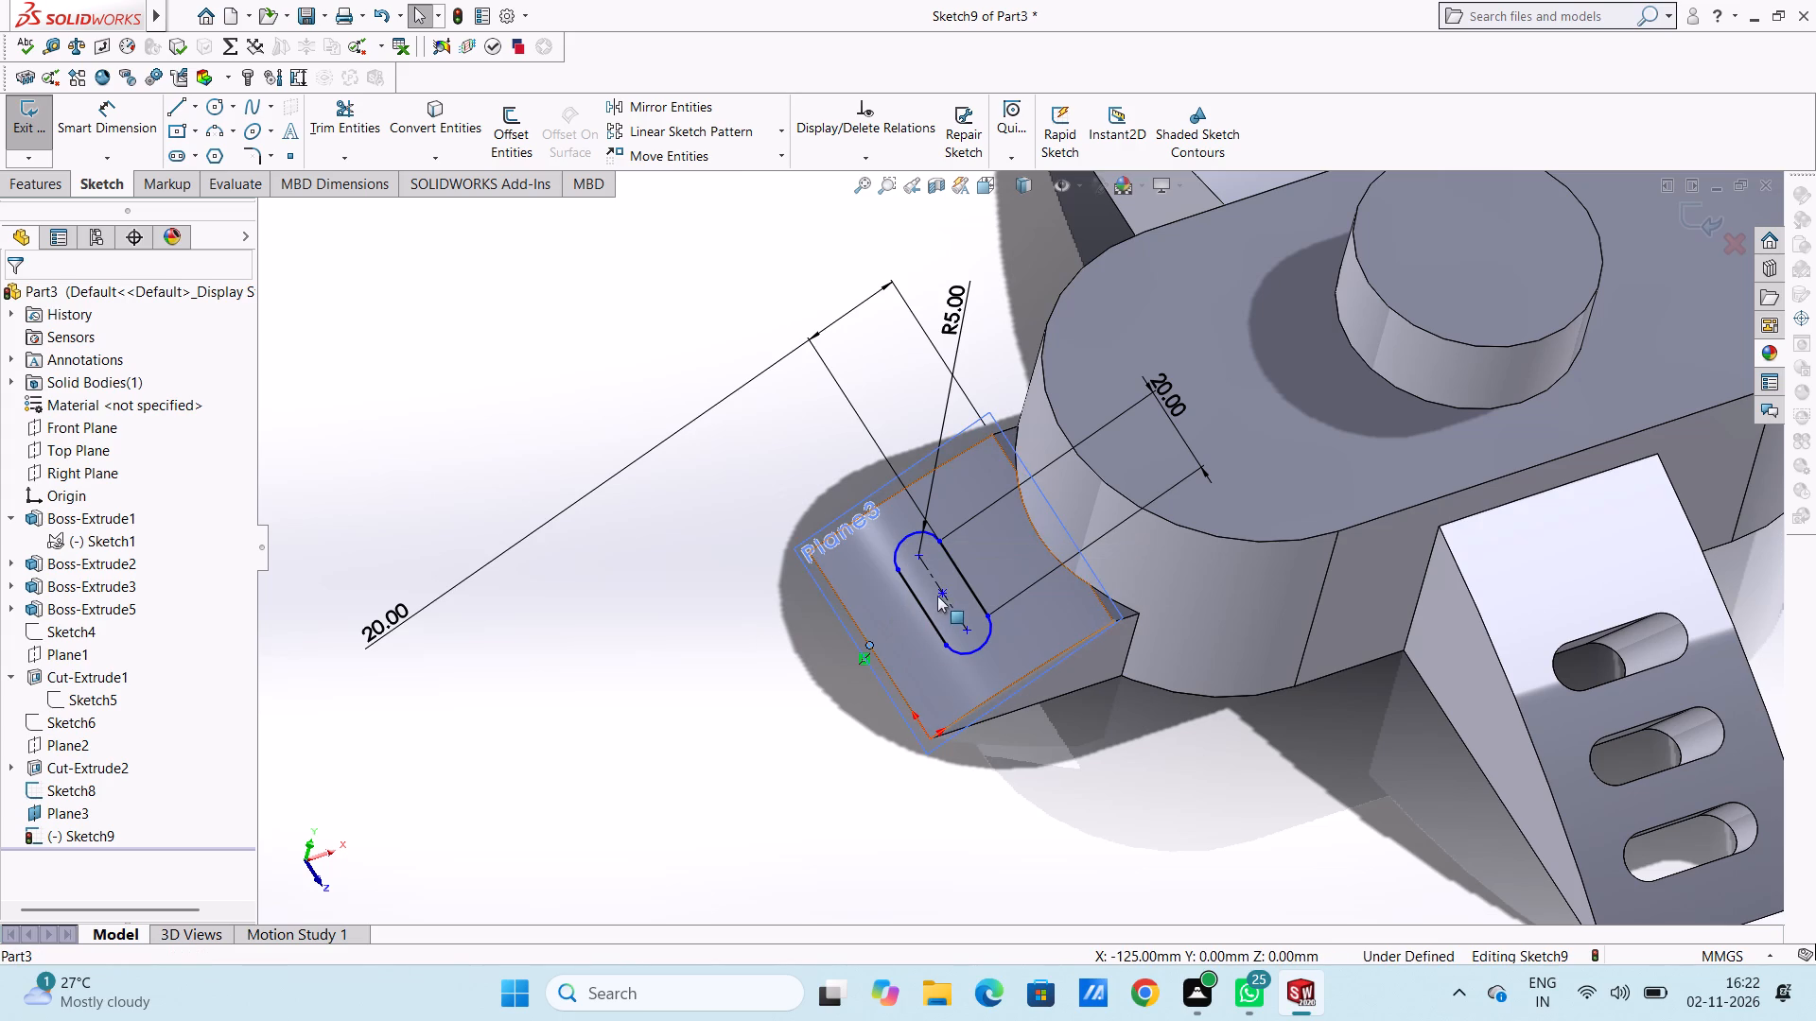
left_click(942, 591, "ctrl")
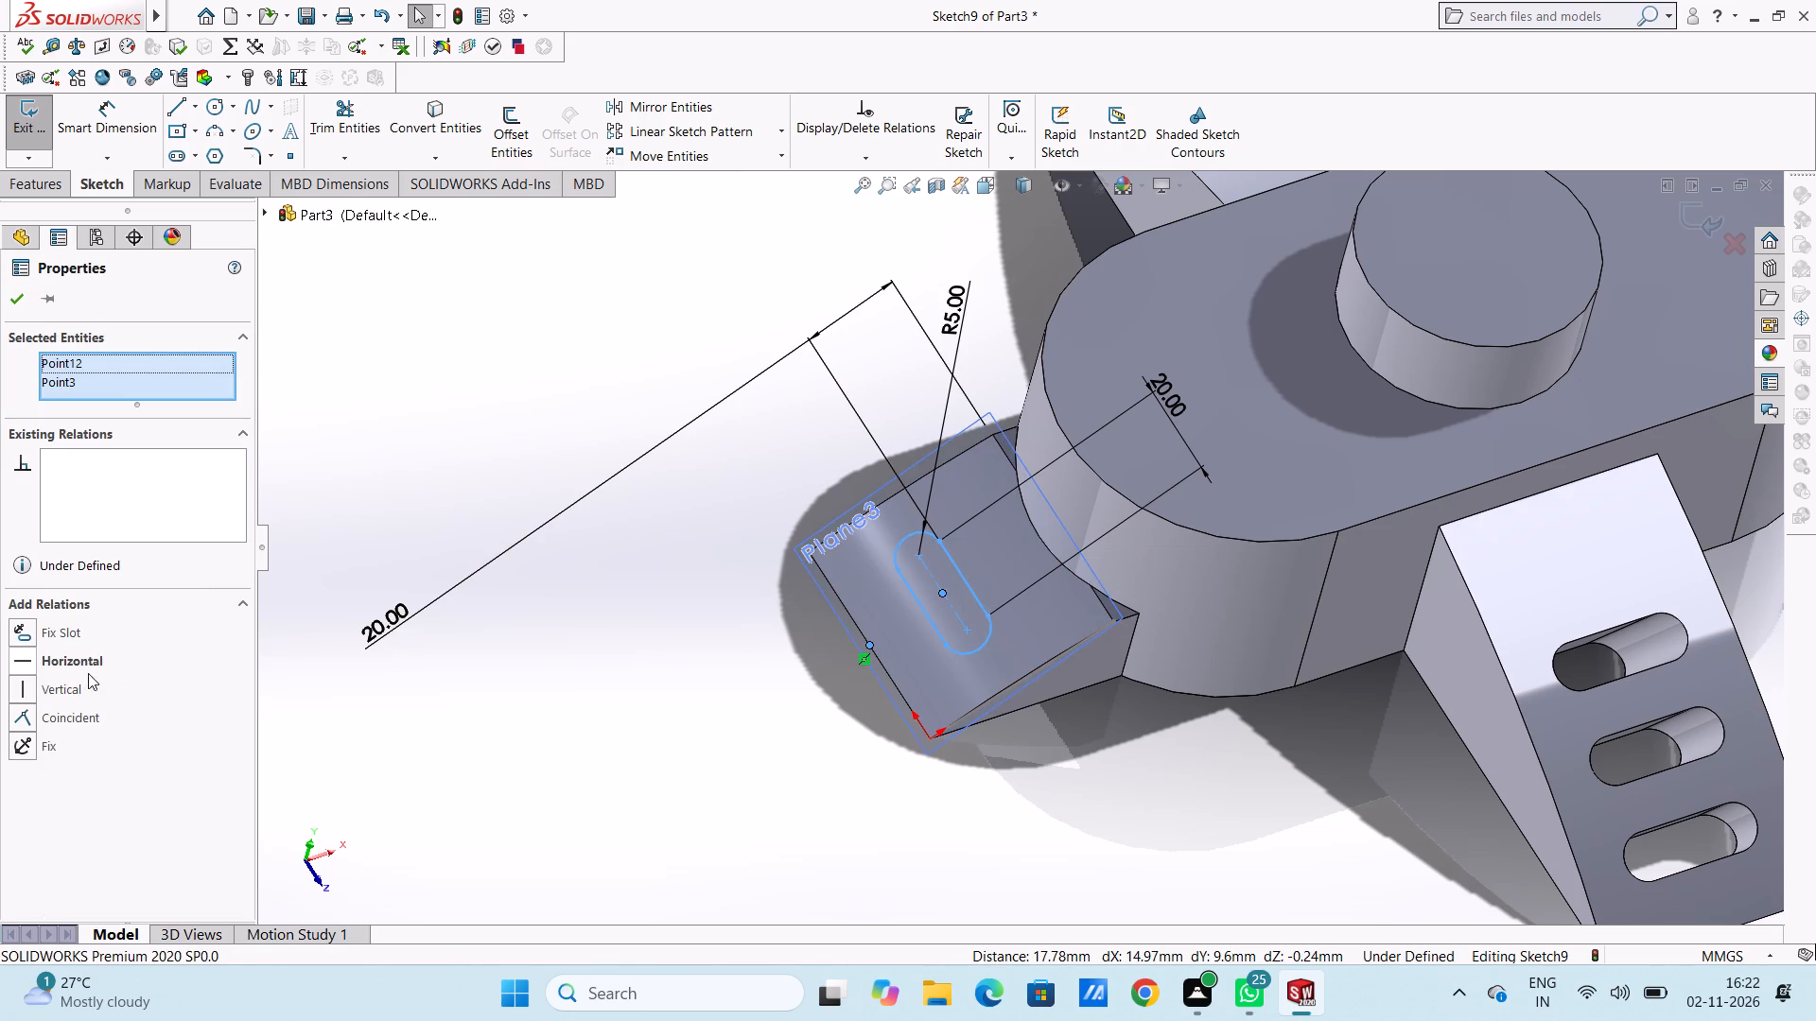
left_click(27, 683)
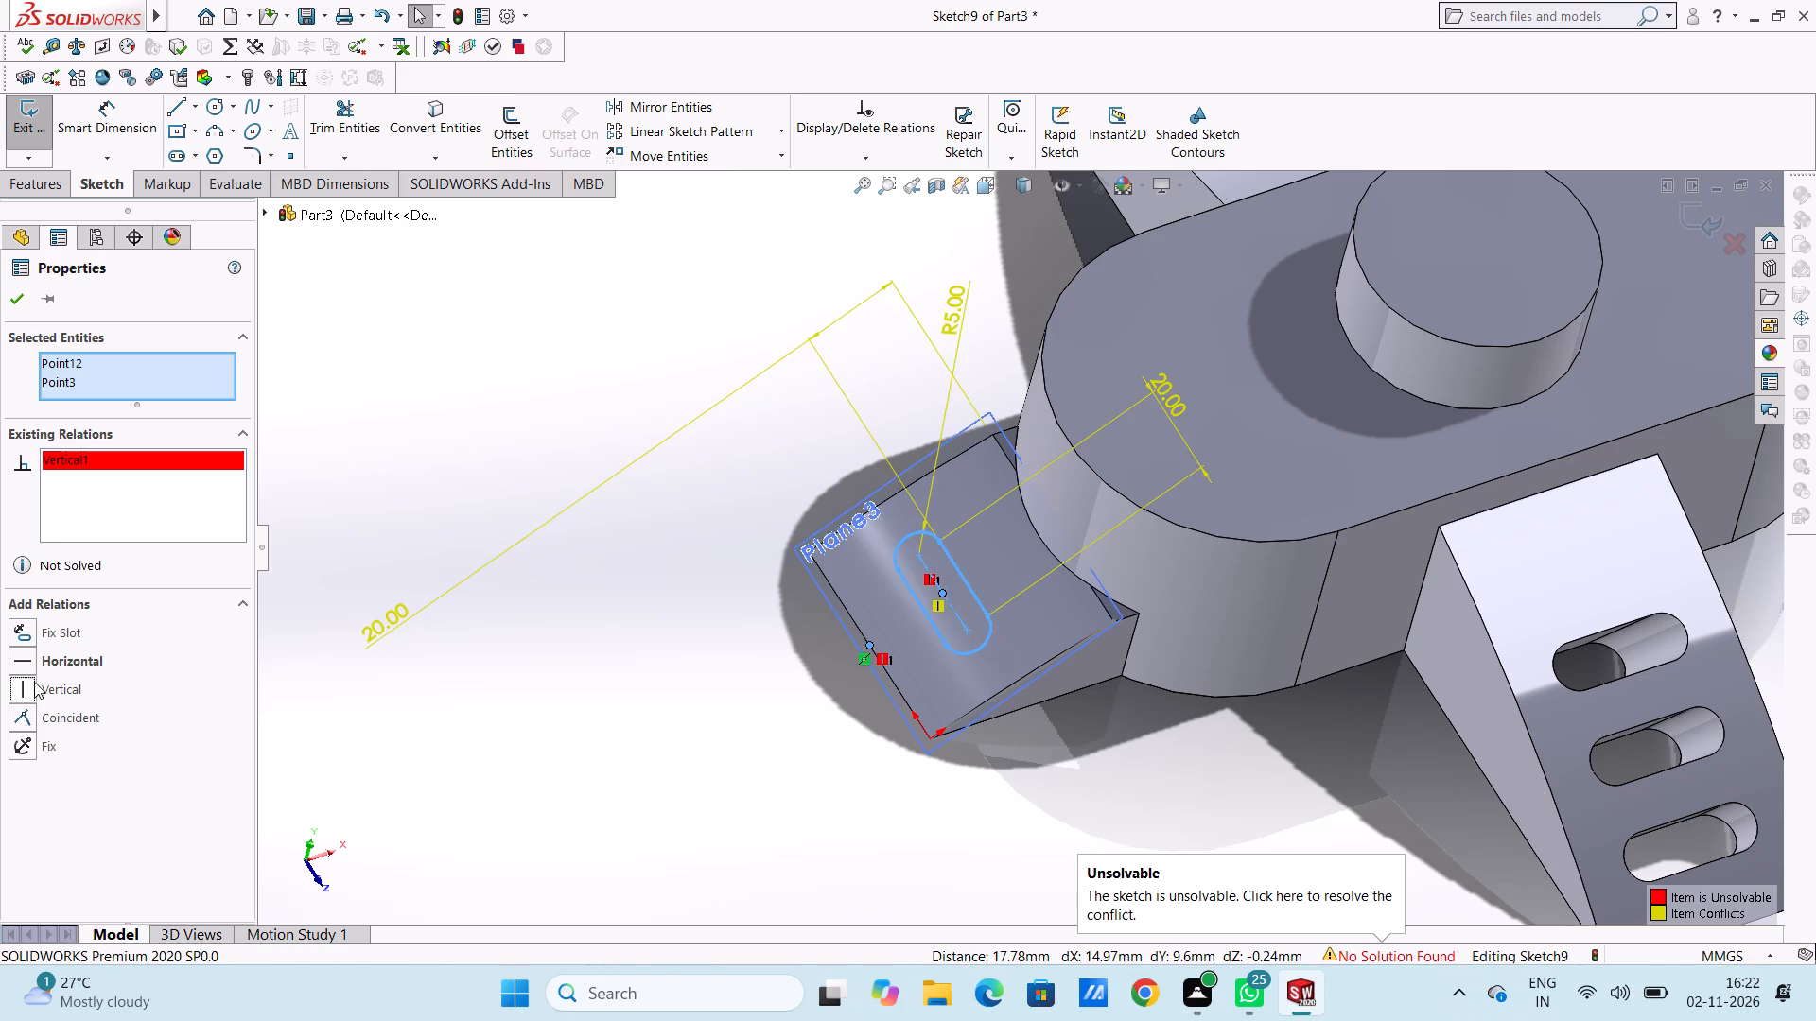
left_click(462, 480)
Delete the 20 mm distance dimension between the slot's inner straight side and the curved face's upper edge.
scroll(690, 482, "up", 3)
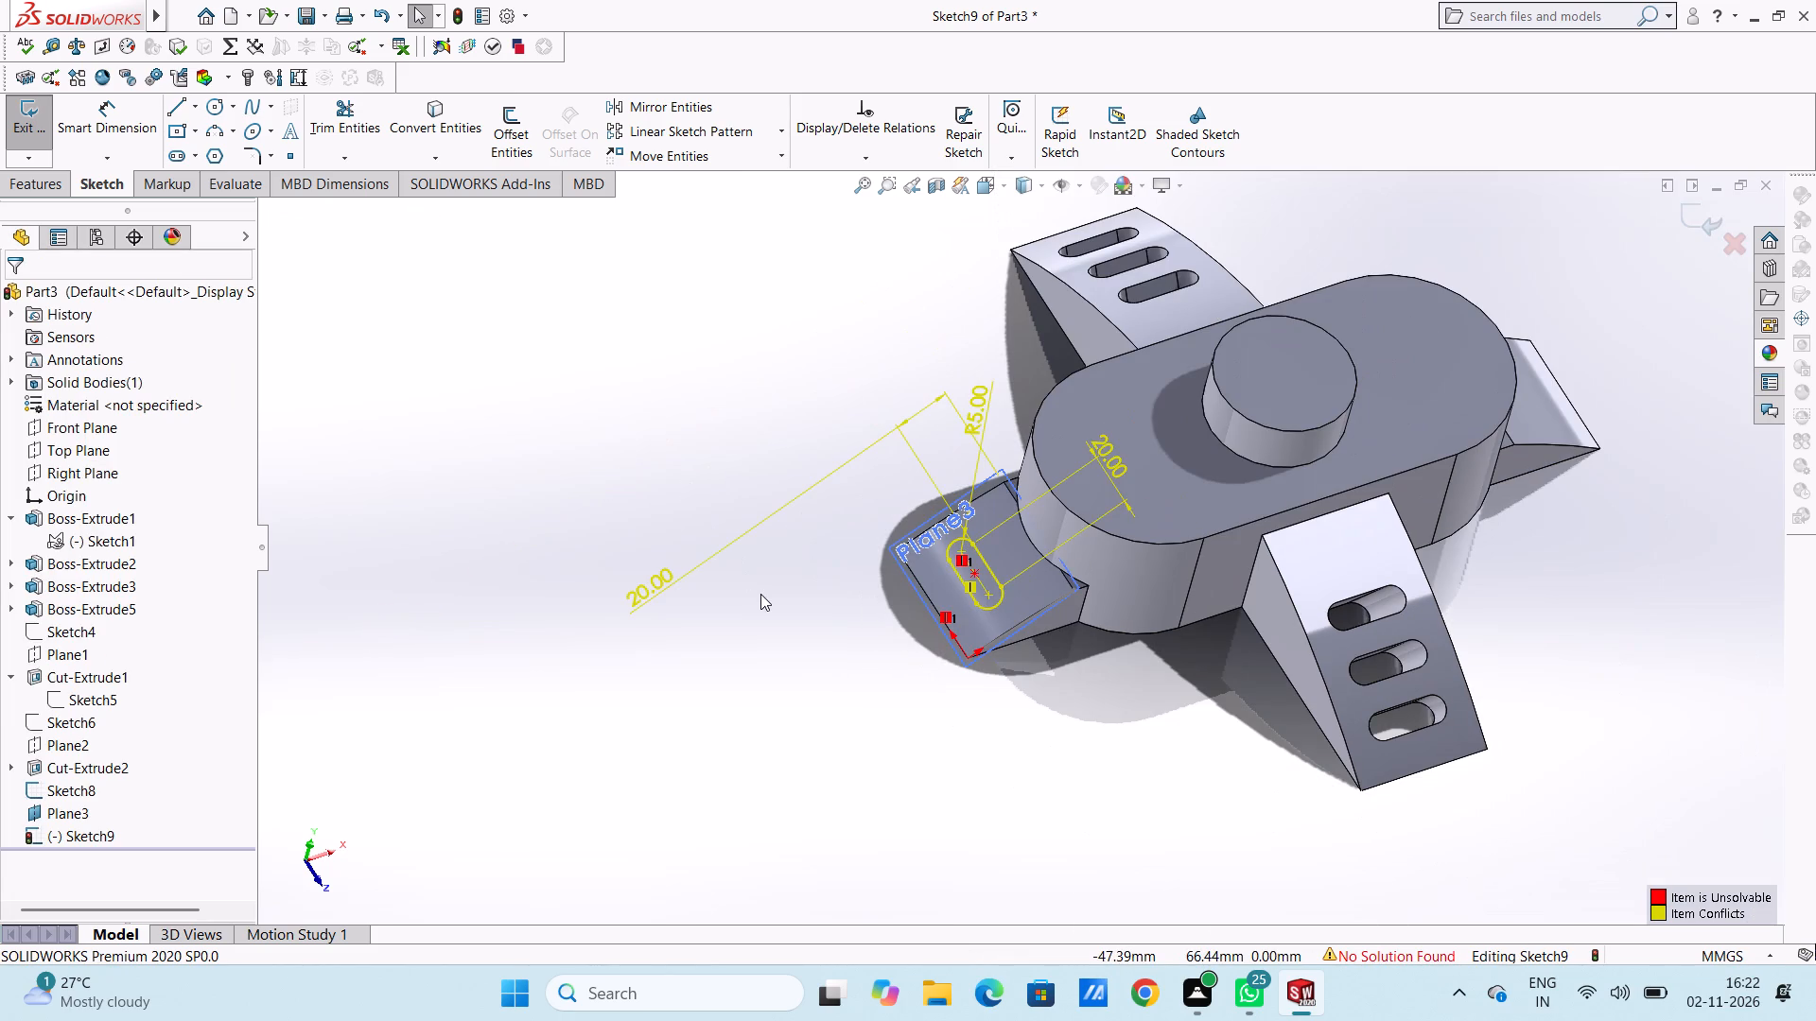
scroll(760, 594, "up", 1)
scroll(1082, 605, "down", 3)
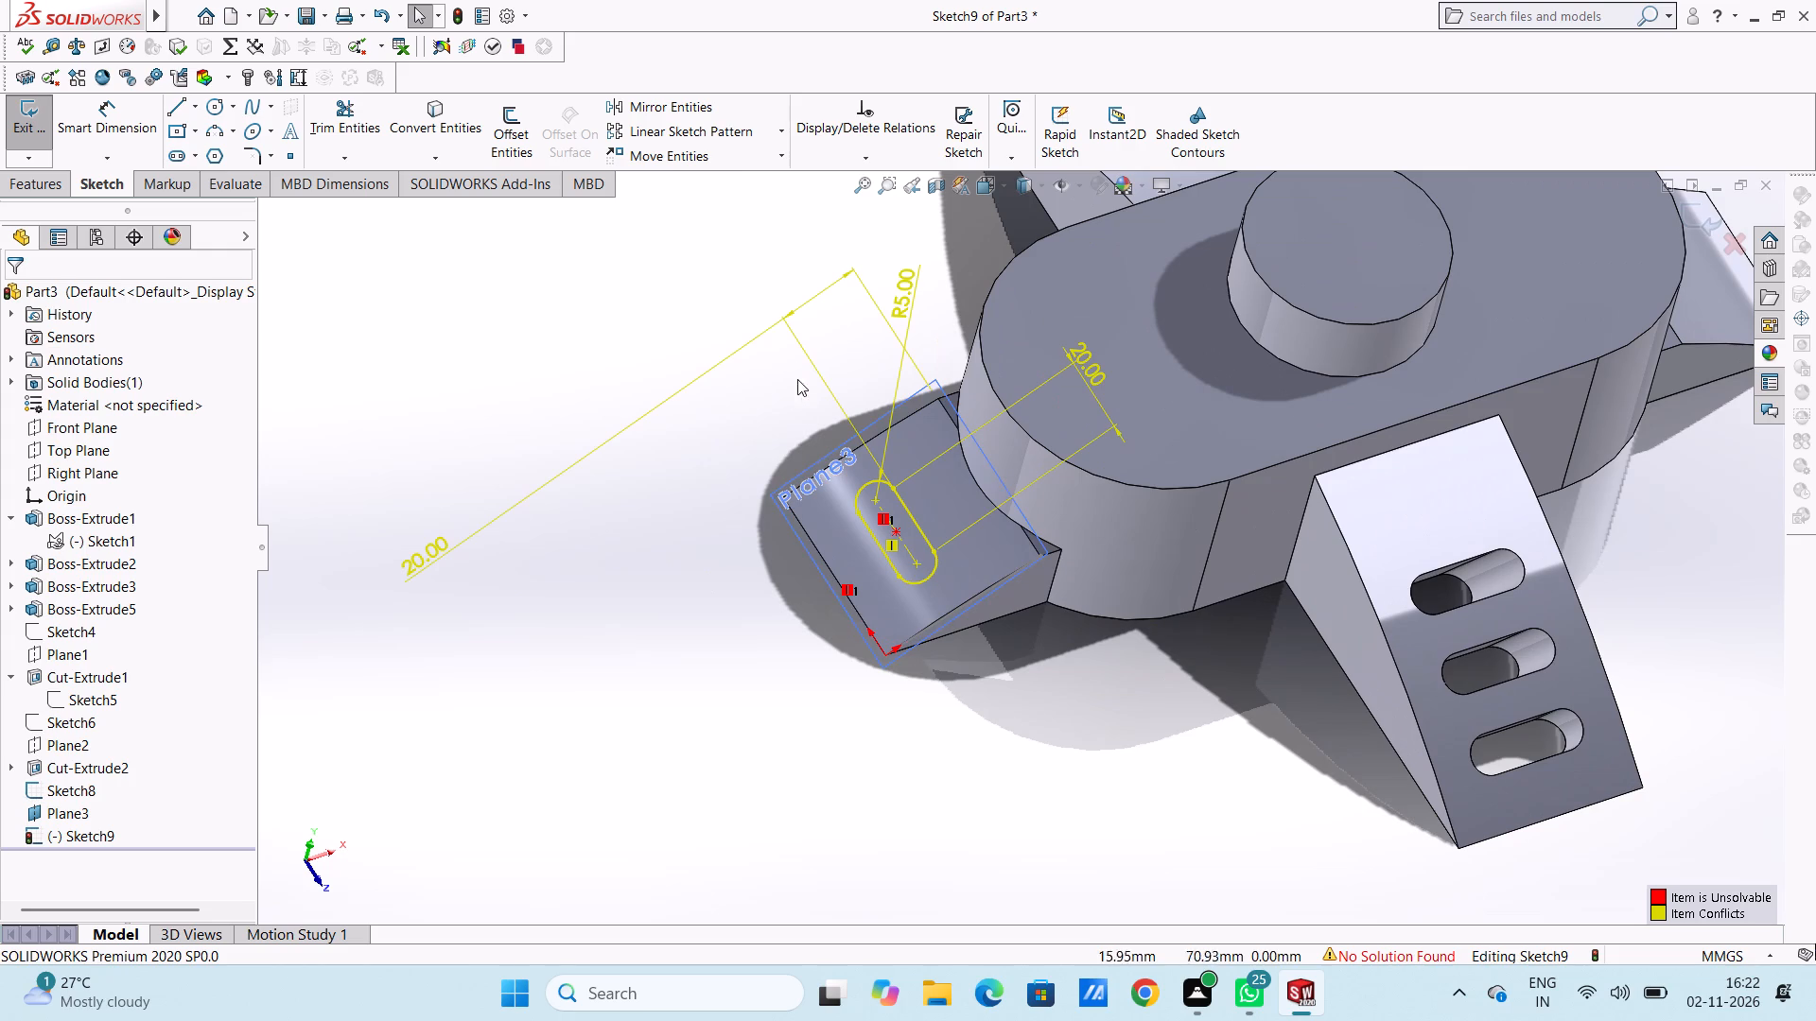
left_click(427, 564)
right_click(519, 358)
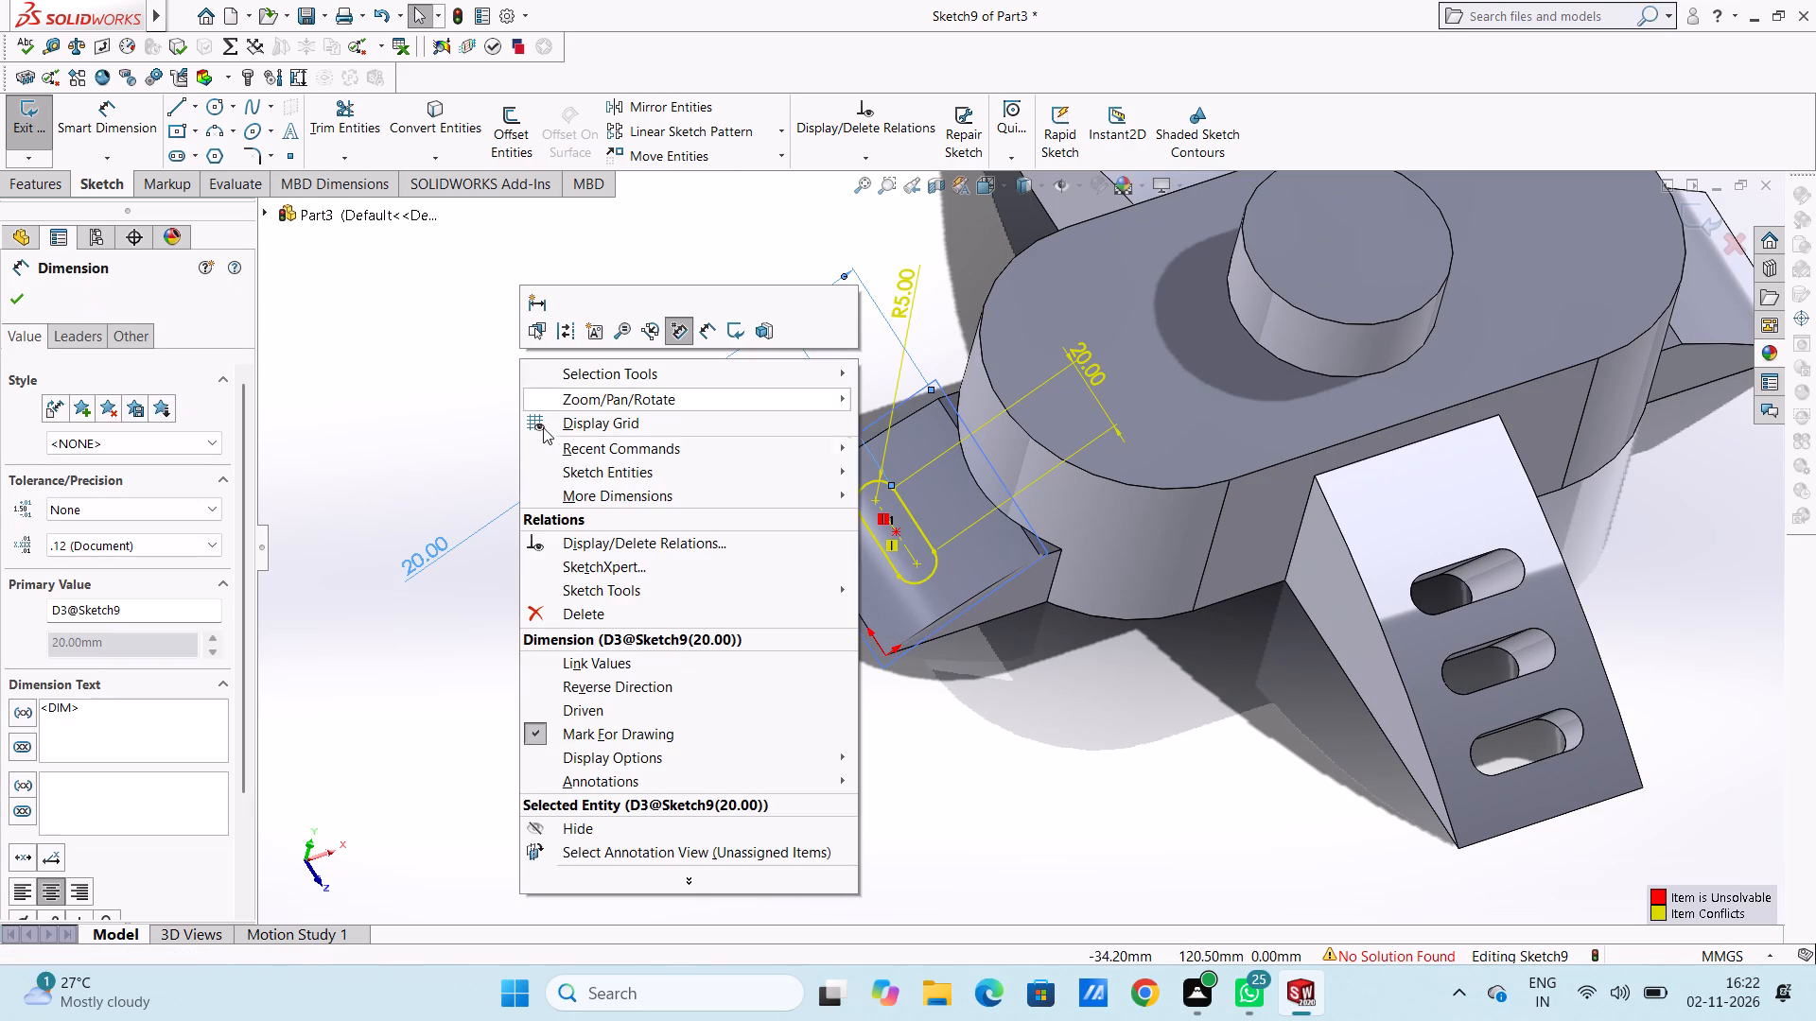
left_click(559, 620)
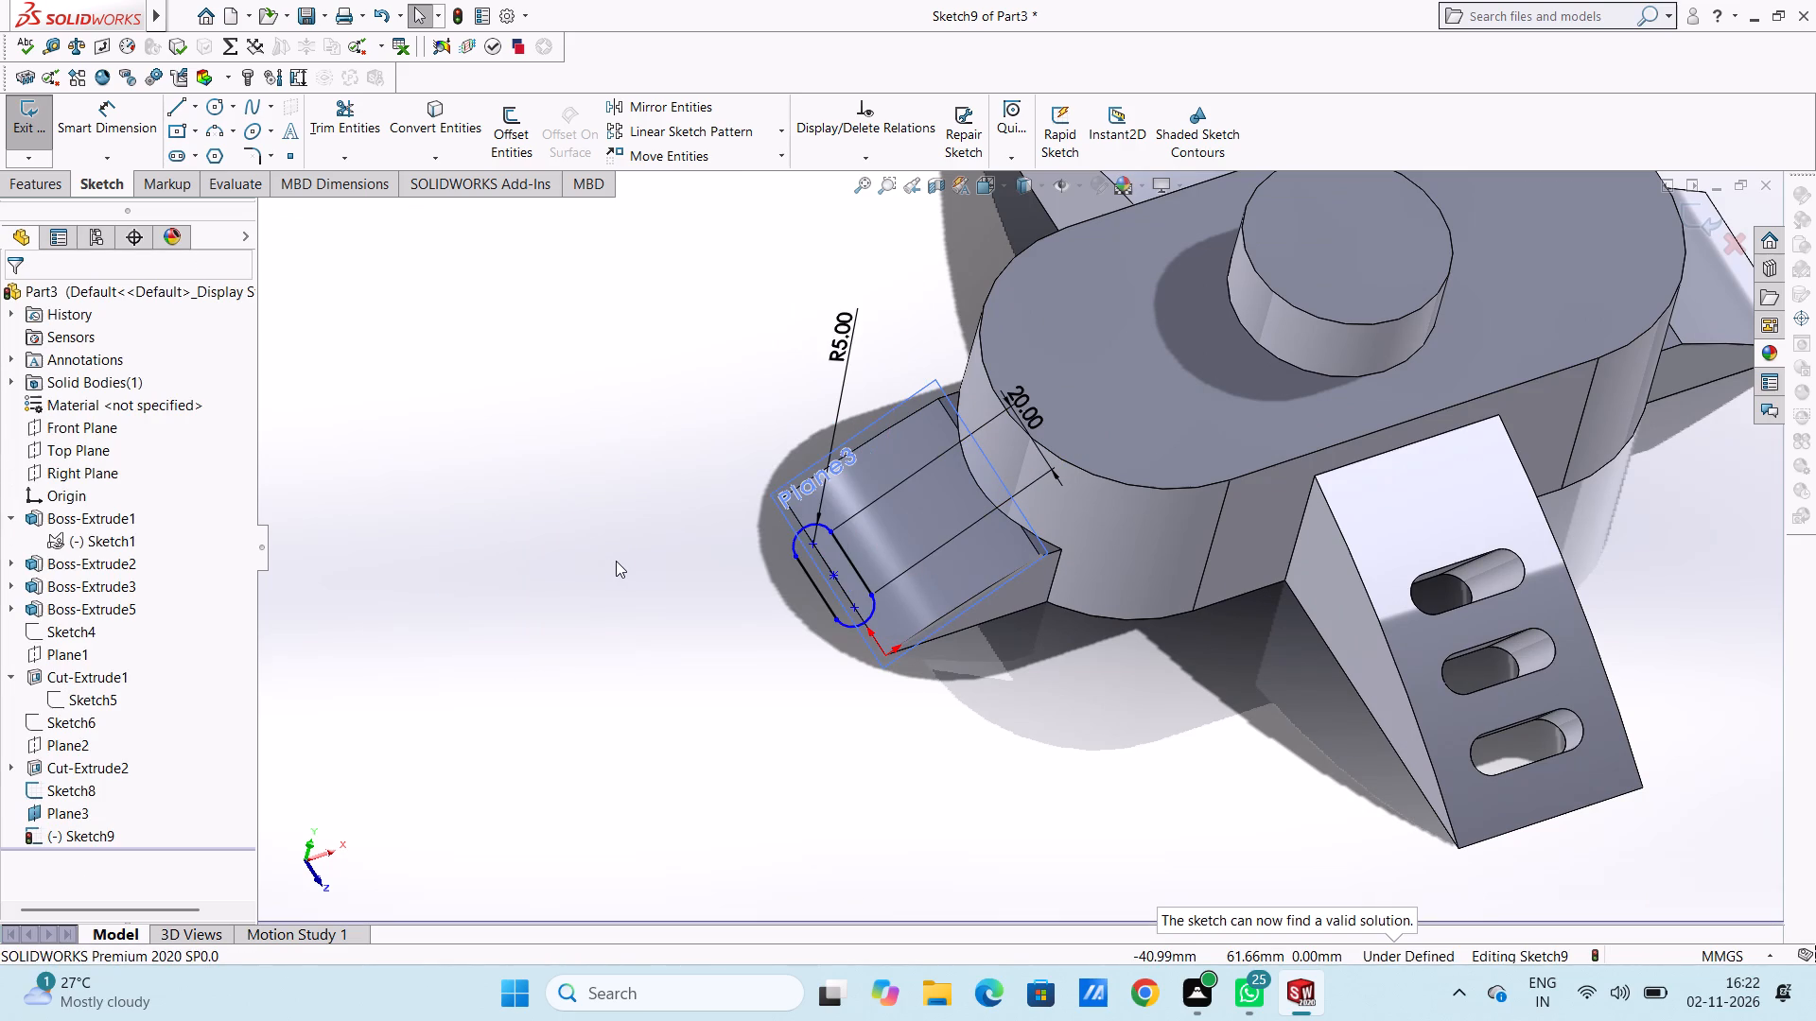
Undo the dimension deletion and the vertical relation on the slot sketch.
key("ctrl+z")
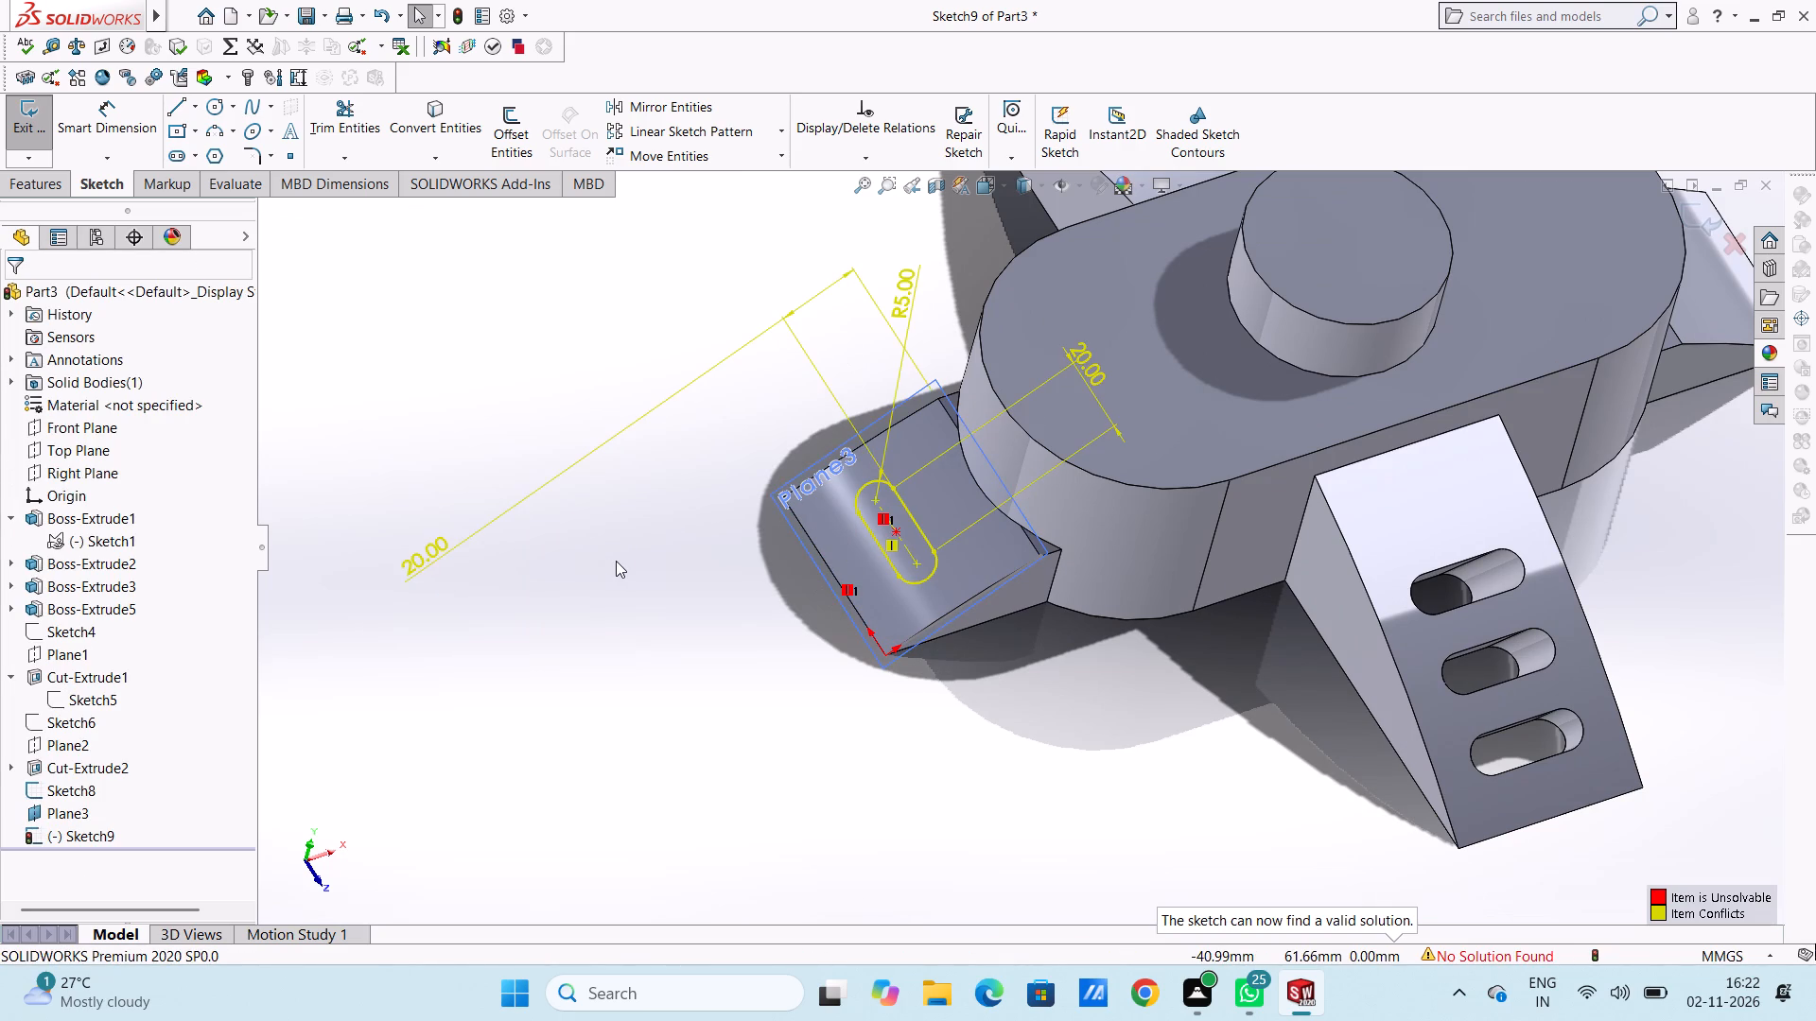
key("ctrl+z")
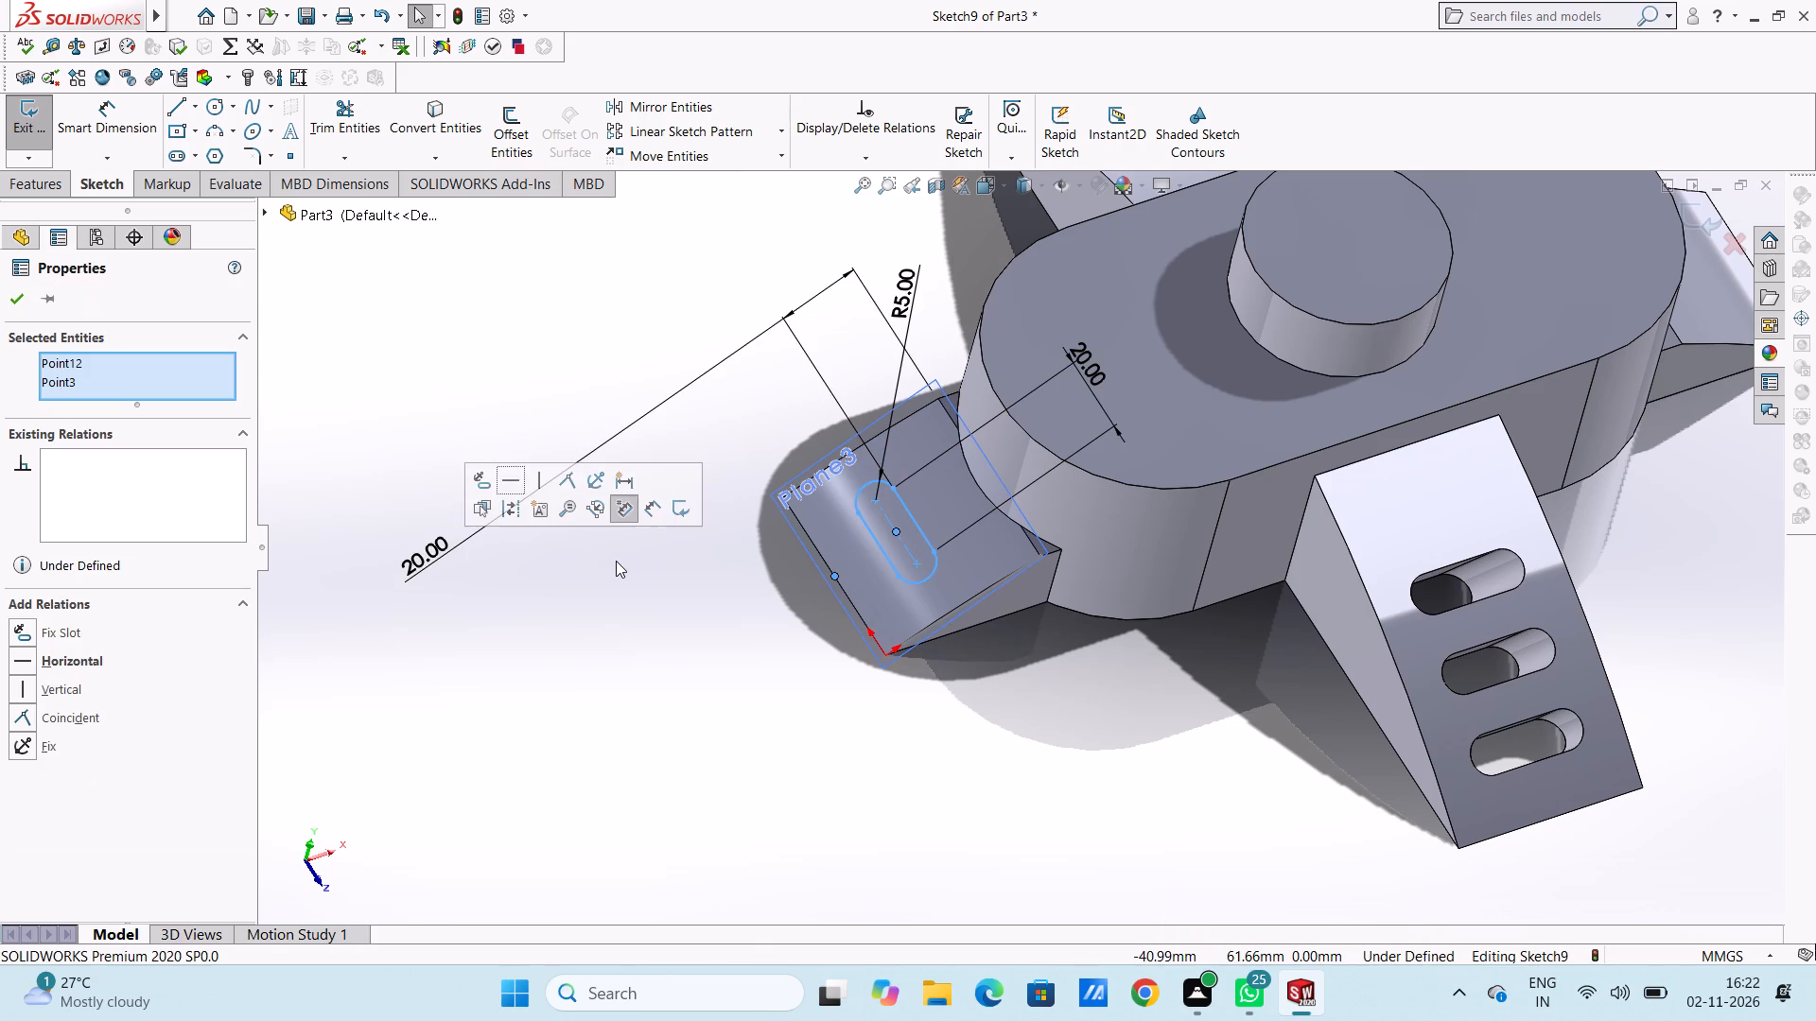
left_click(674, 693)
Dimension the distance from the slot's end-arc centre to the nearest side edge of the curved face as 15 mm.
middle_click_drag(675, 693, 813, 739)
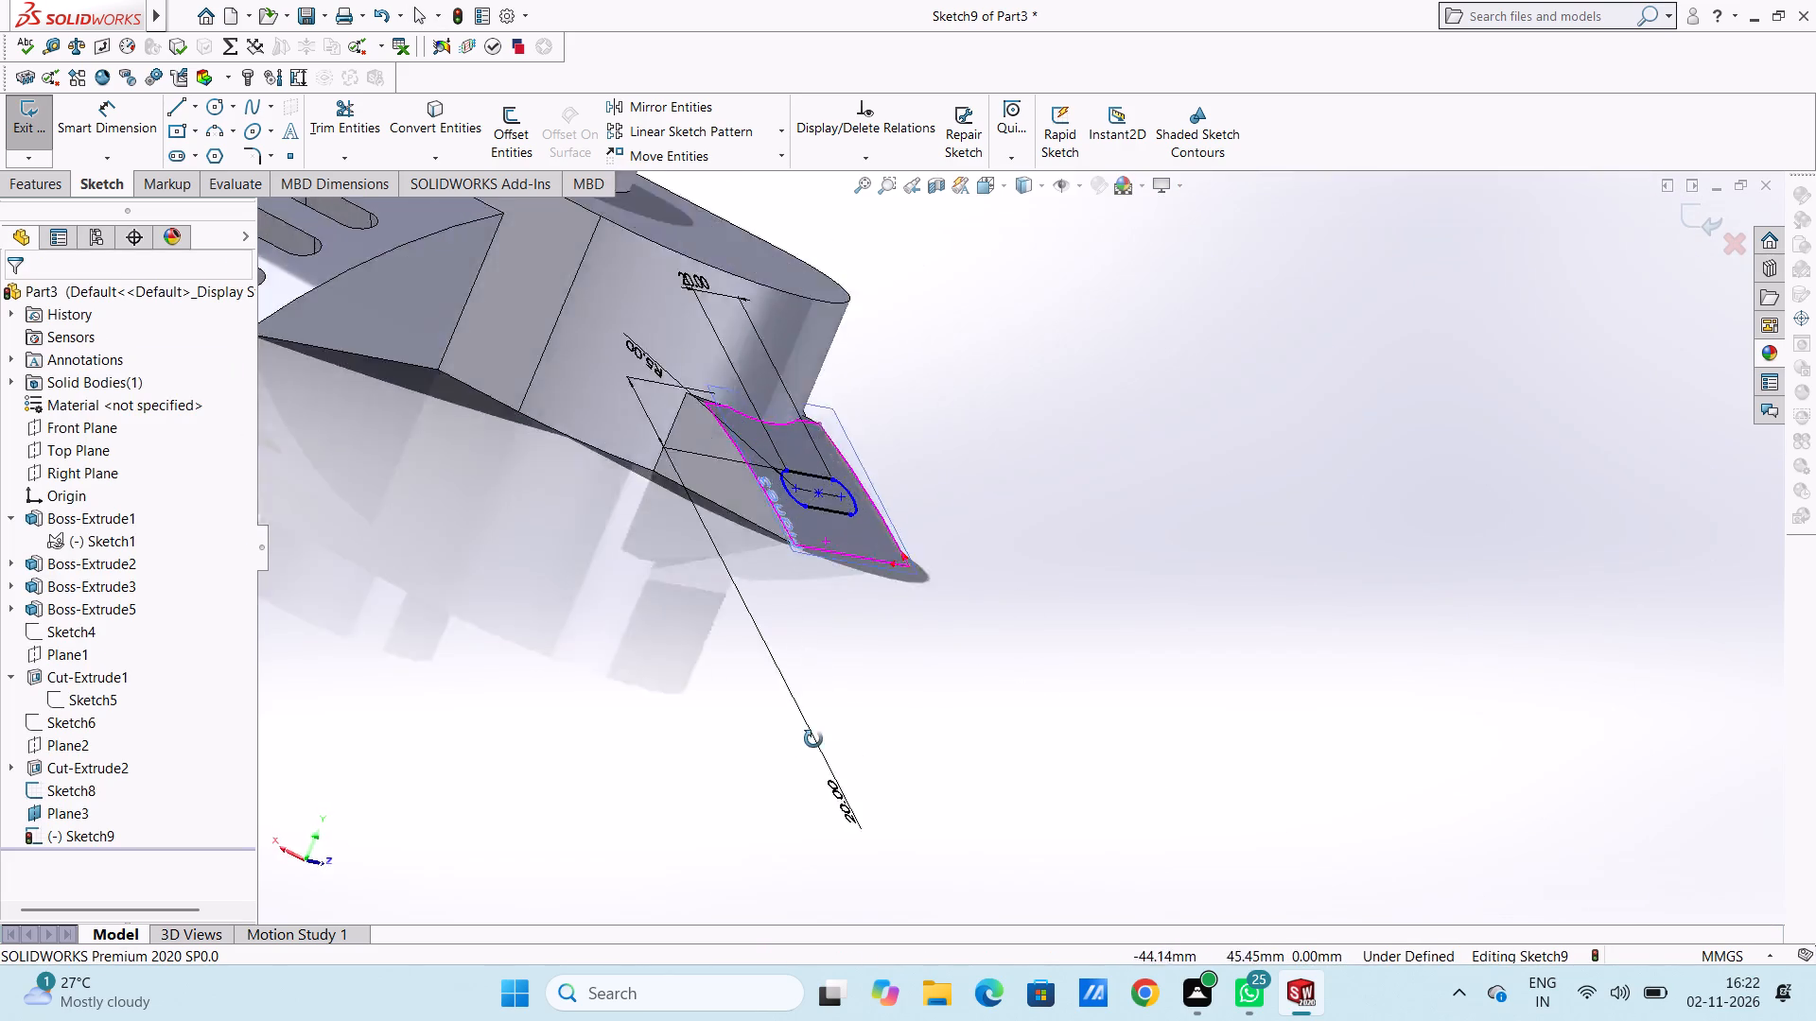
middle_click_drag(813, 739, 767, 770)
middle_click_drag(747, 525, 741, 587)
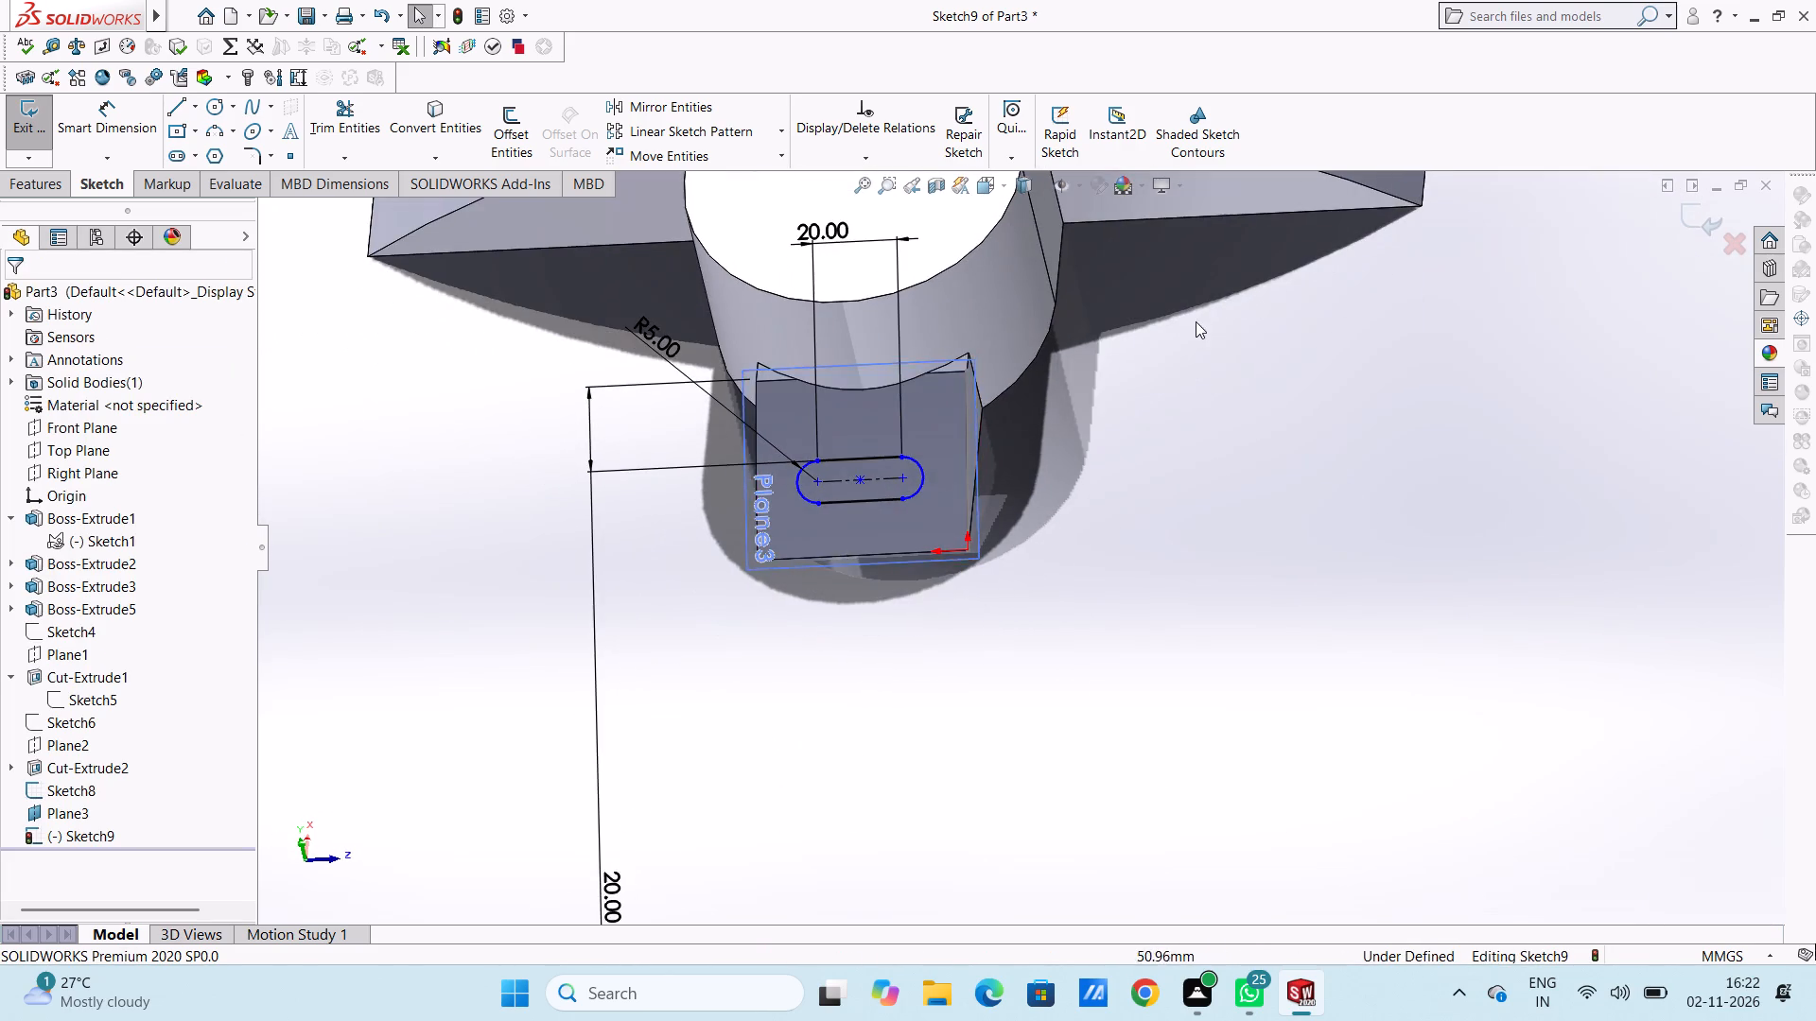
scroll(1196, 320, "up", 3)
middle_click_drag(1142, 379, 1161, 475)
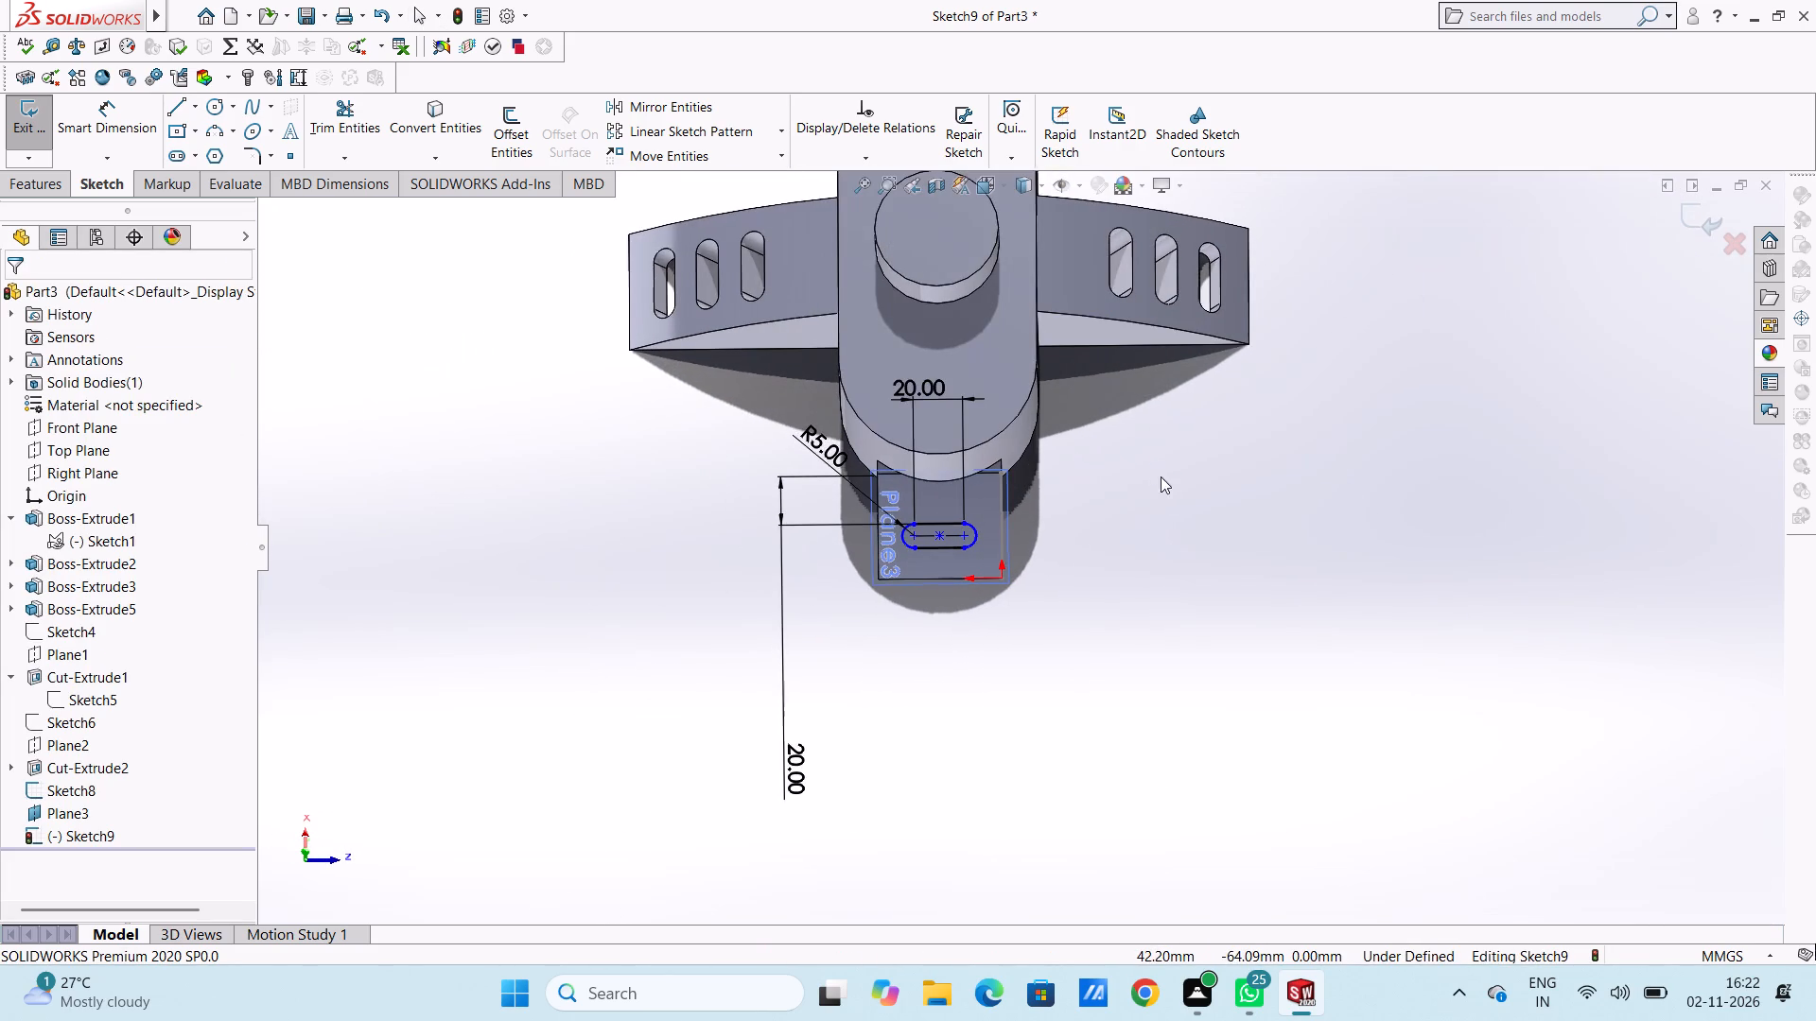
scroll(1033, 626, "down", 2)
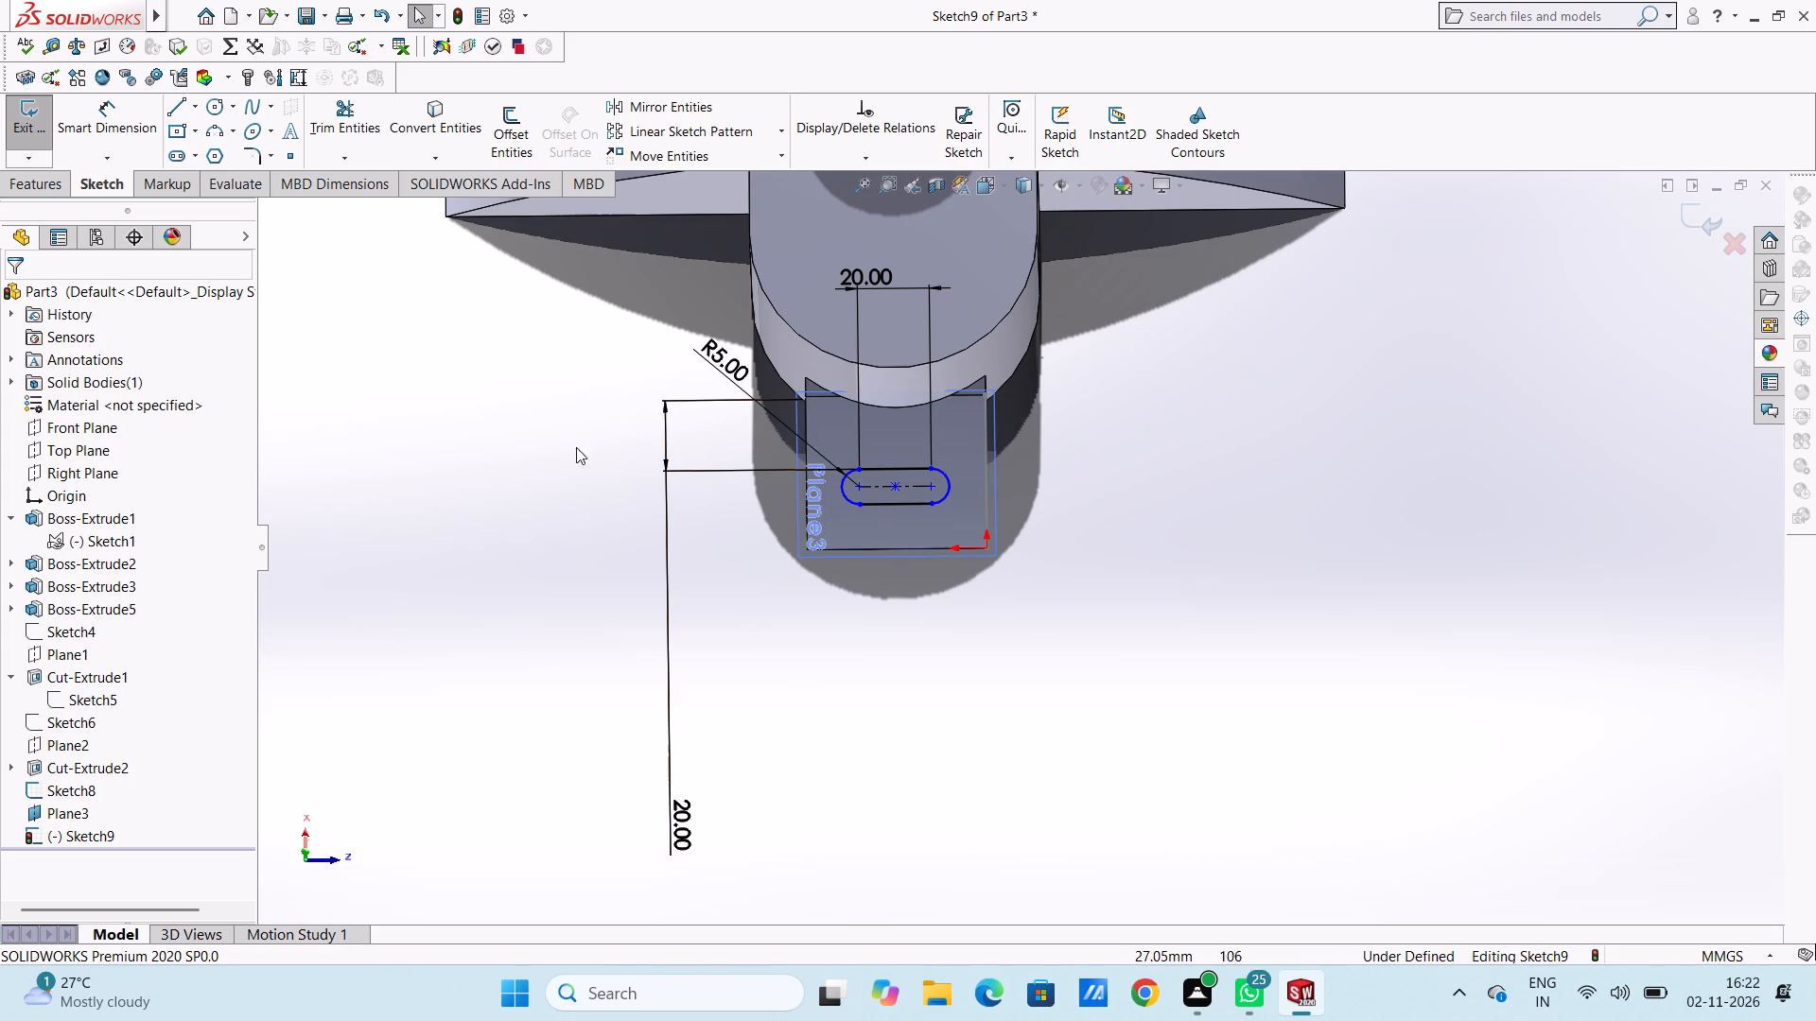
left_click(120, 114)
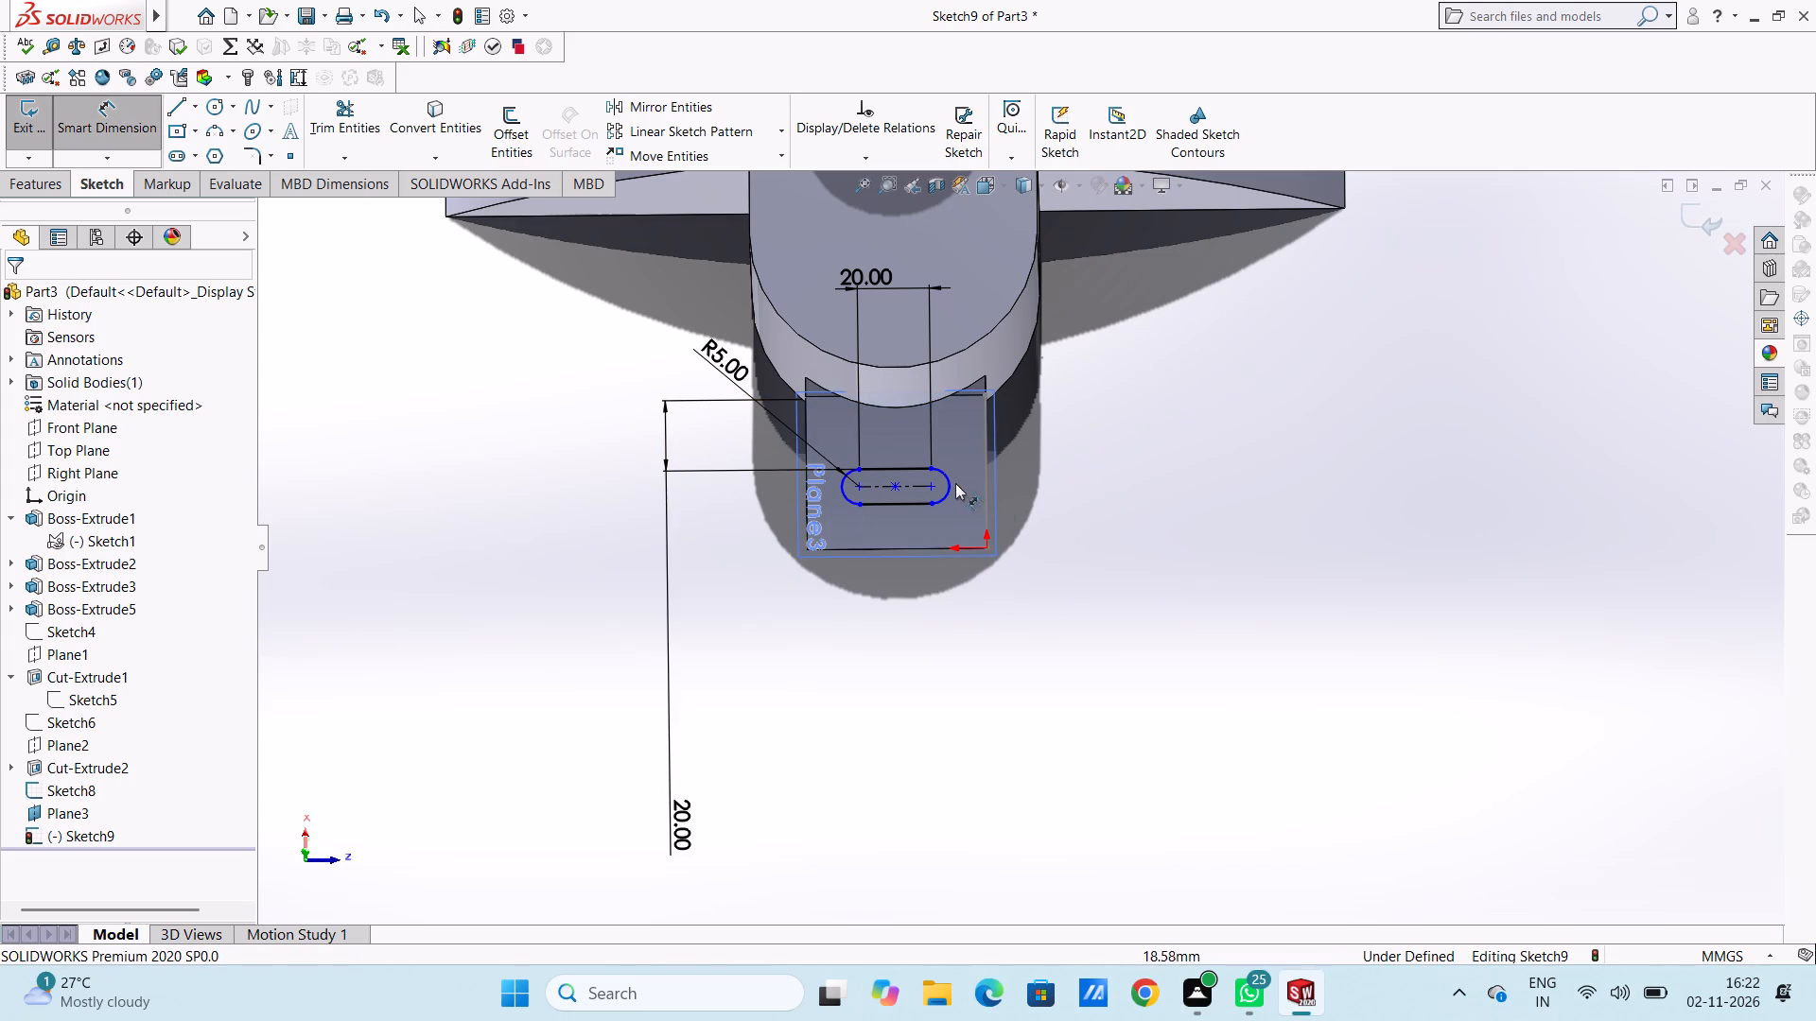
left_click(931, 486)
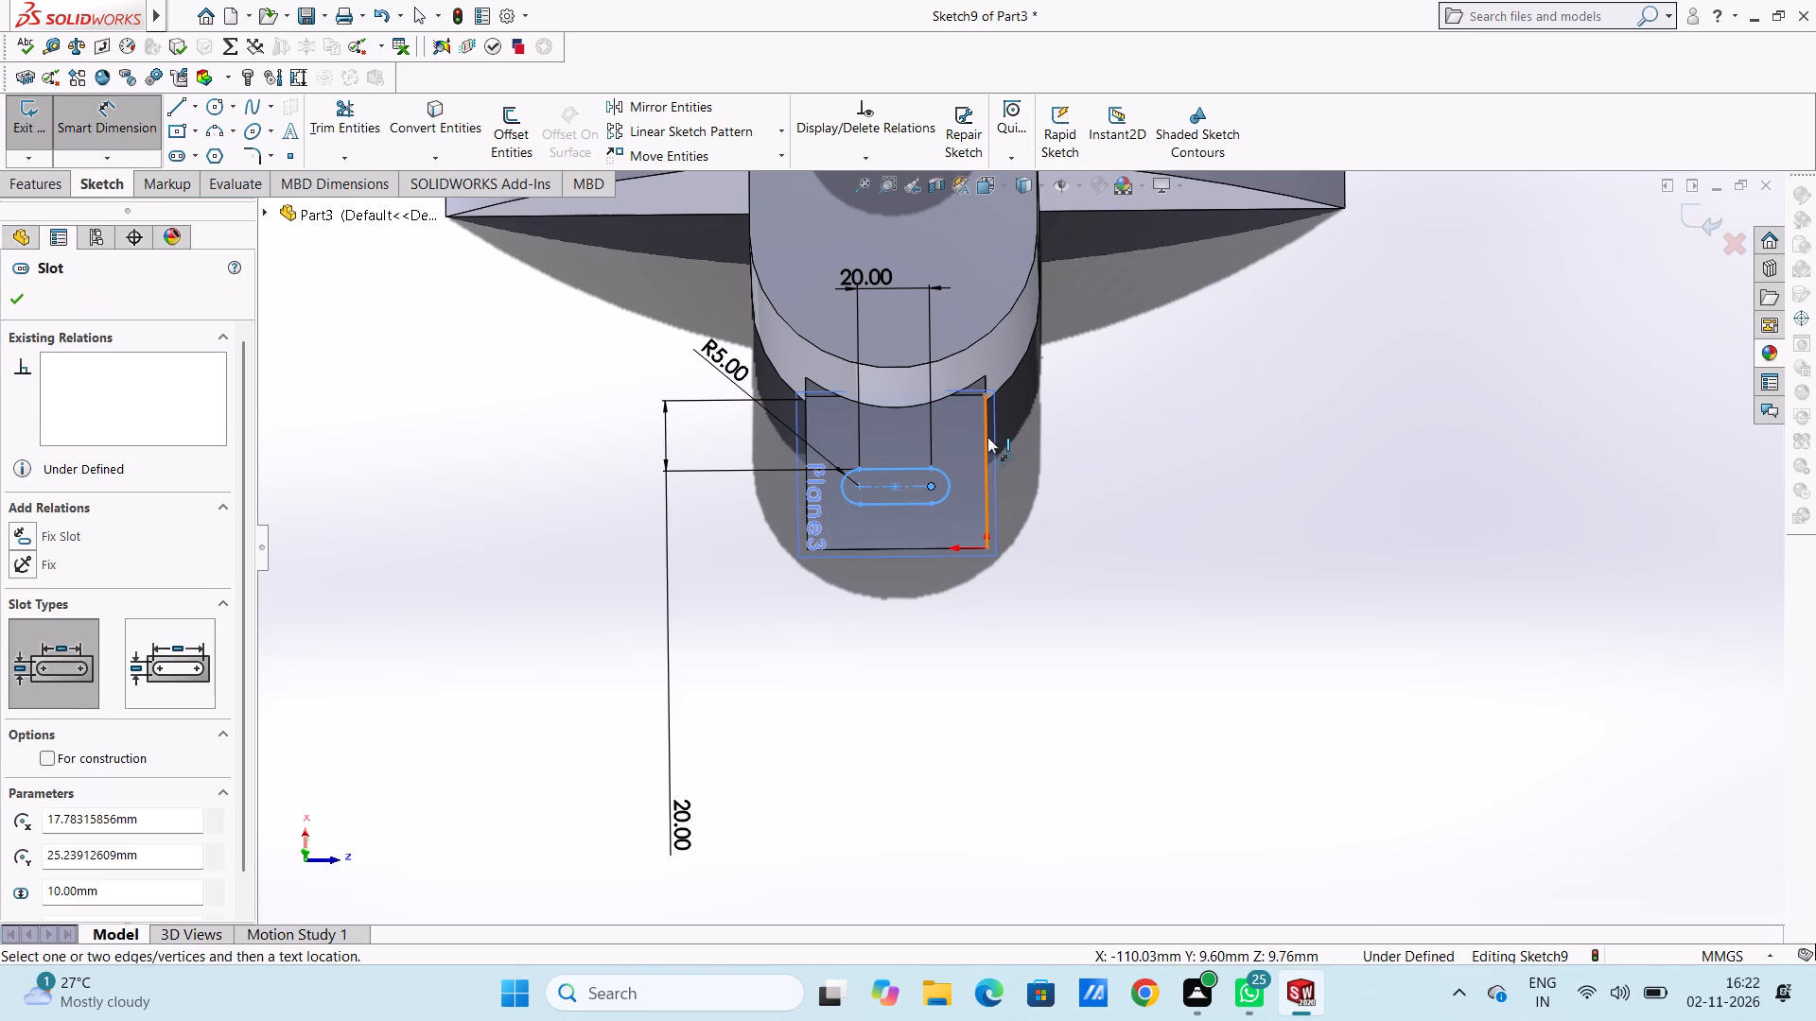
left_click(987, 437)
left_click(1318, 750)
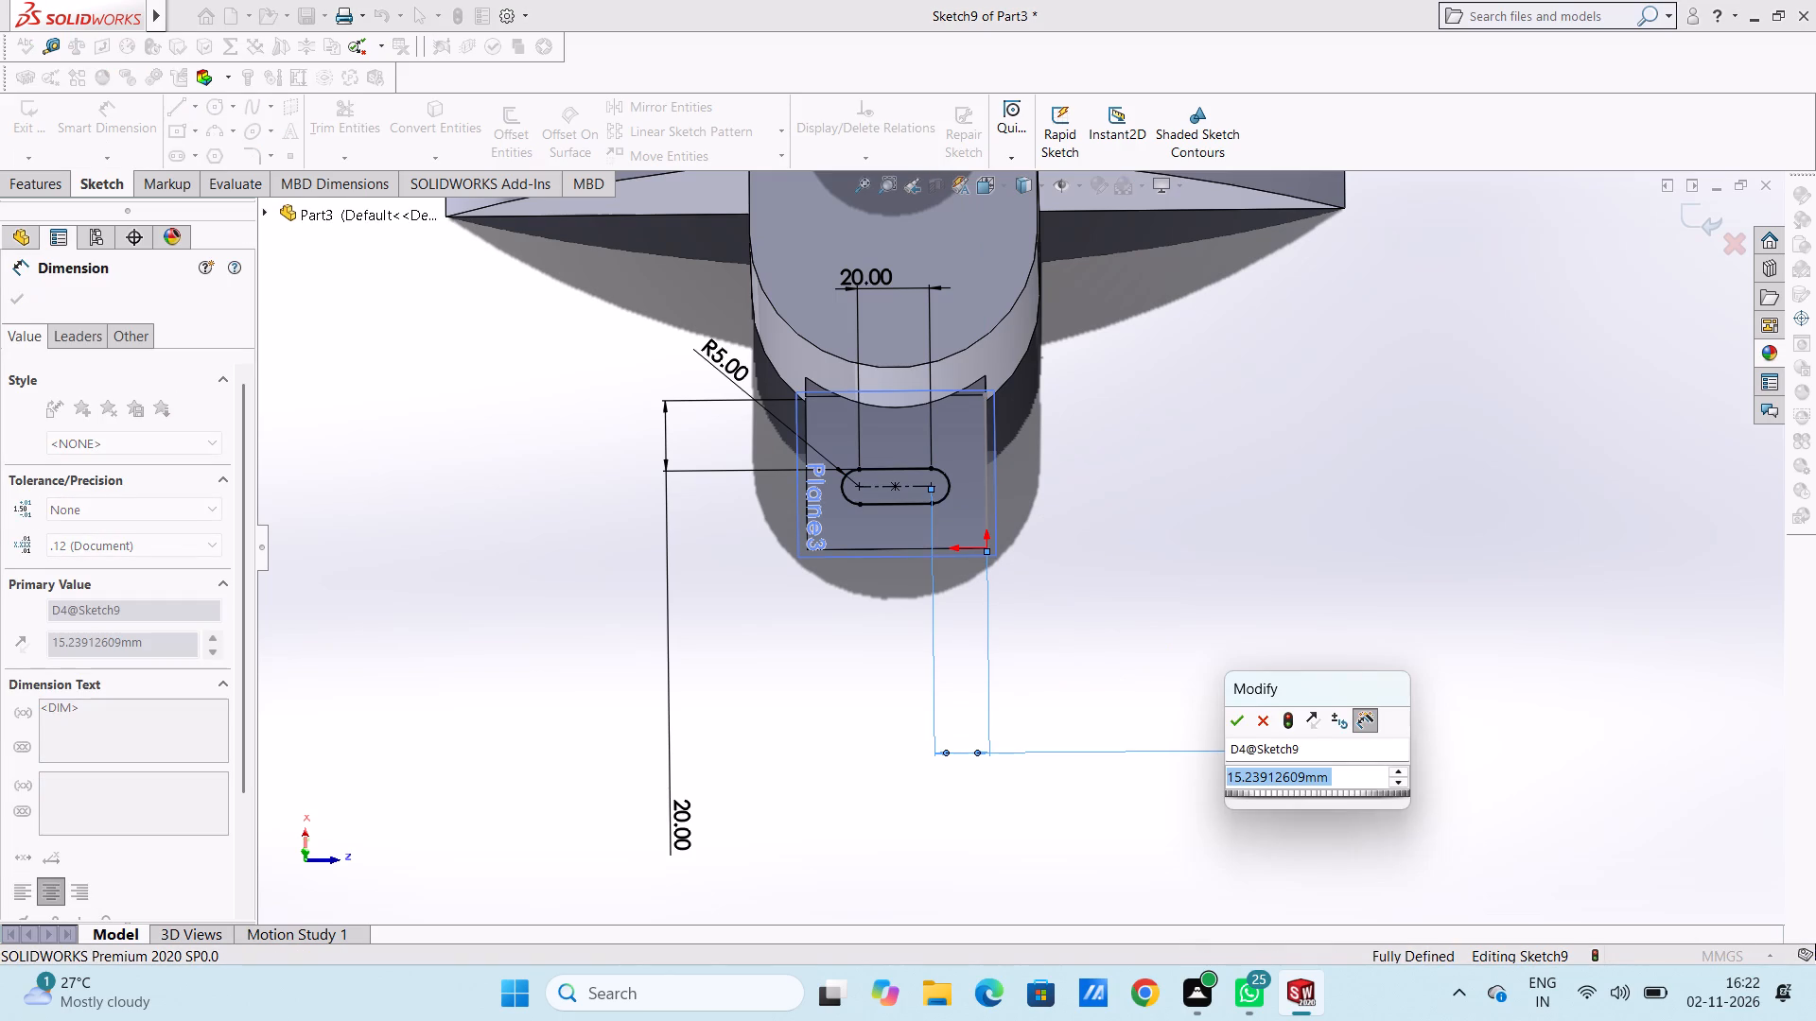
type("15")
key("Return")
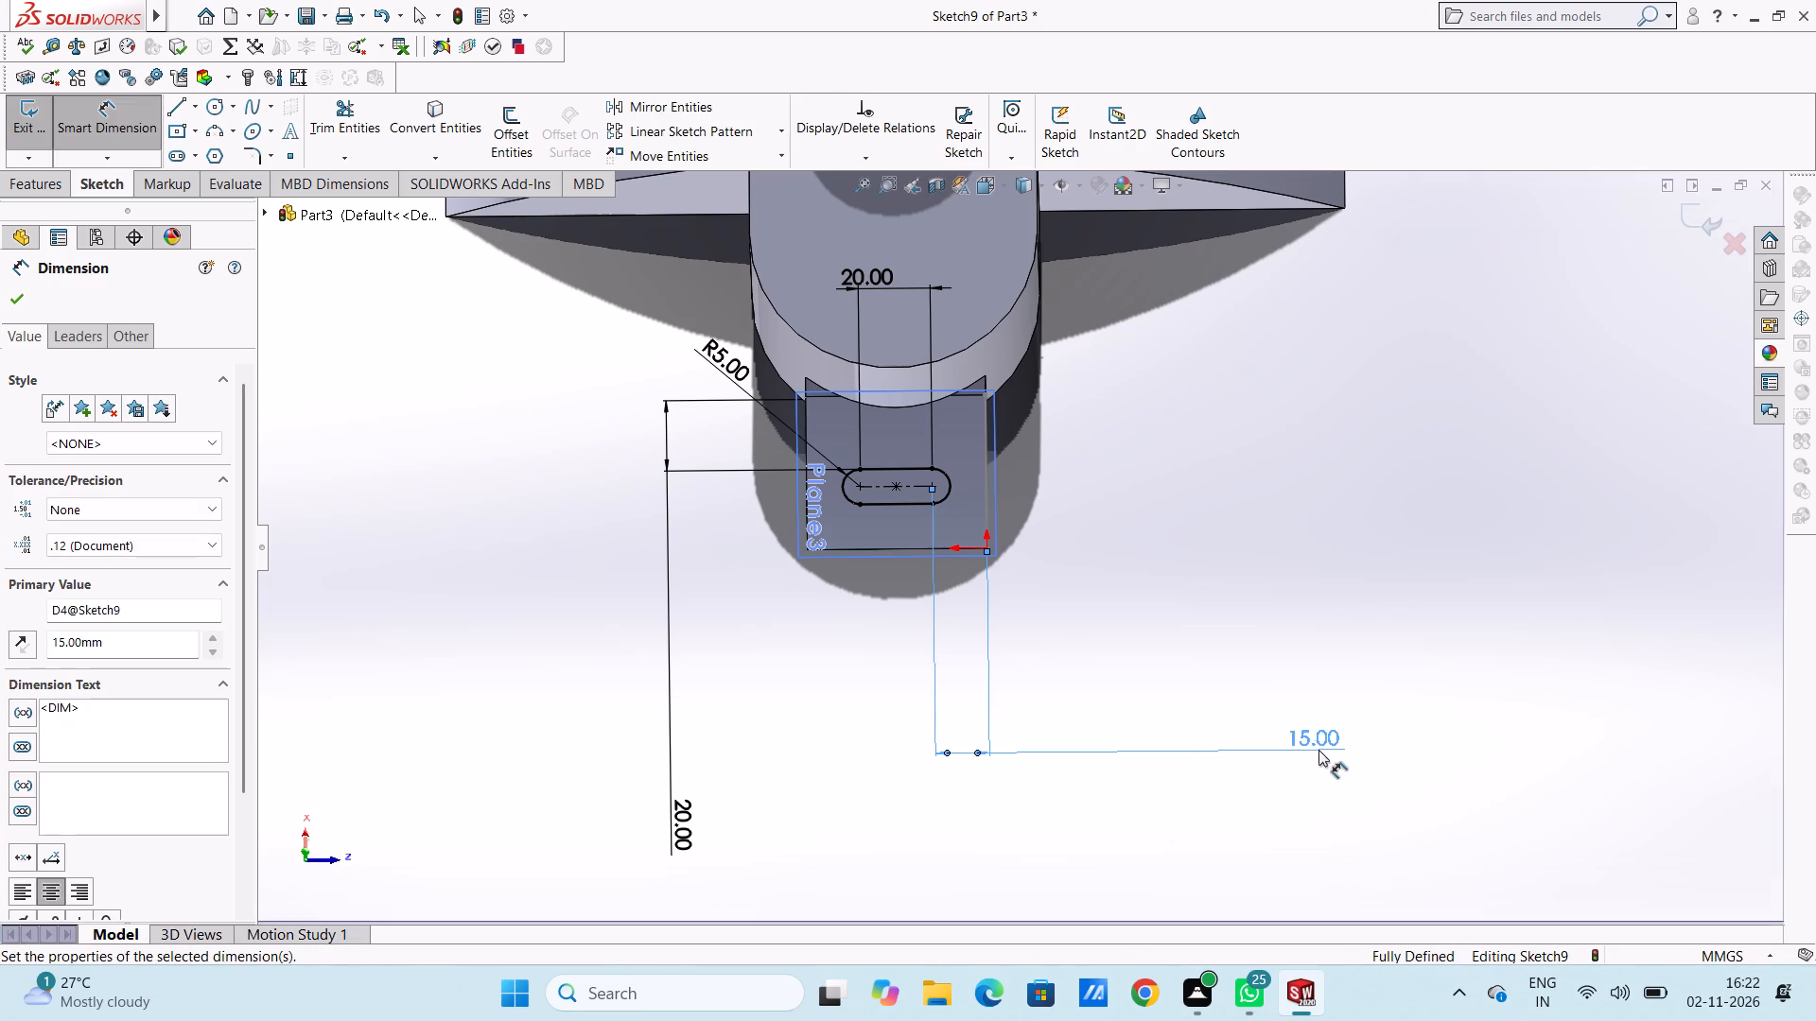
left_click(1250, 588)
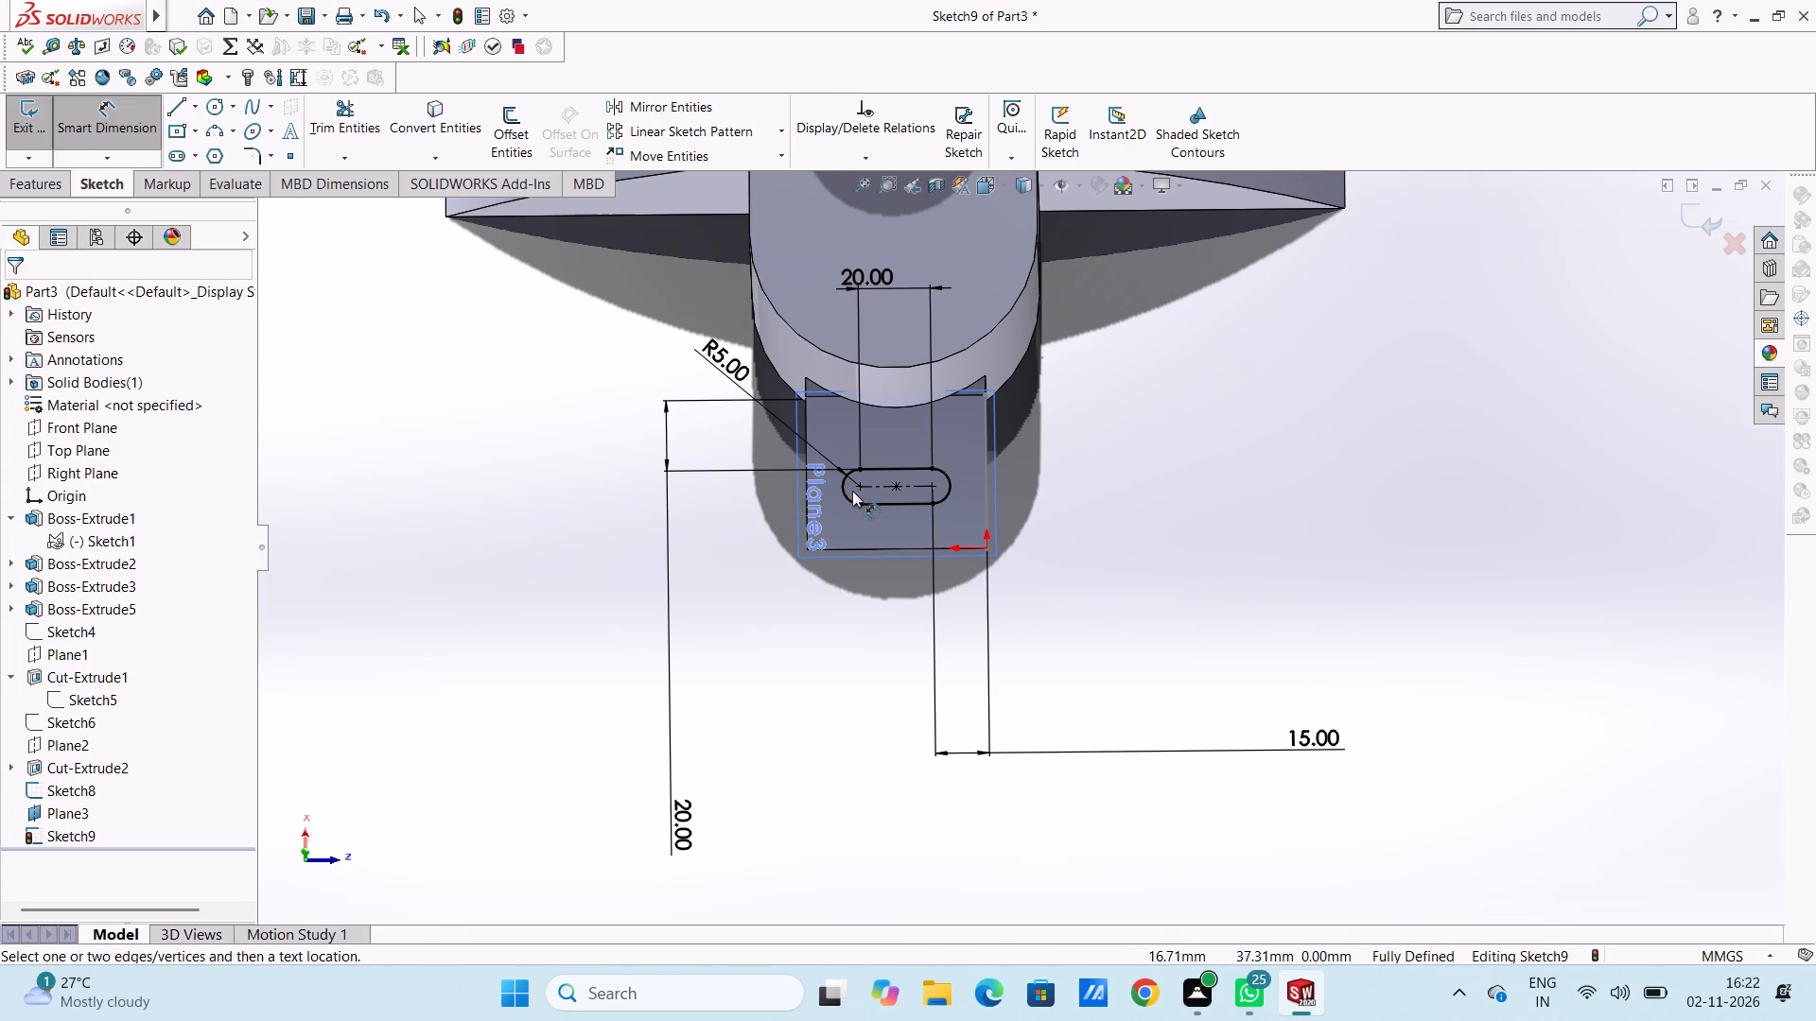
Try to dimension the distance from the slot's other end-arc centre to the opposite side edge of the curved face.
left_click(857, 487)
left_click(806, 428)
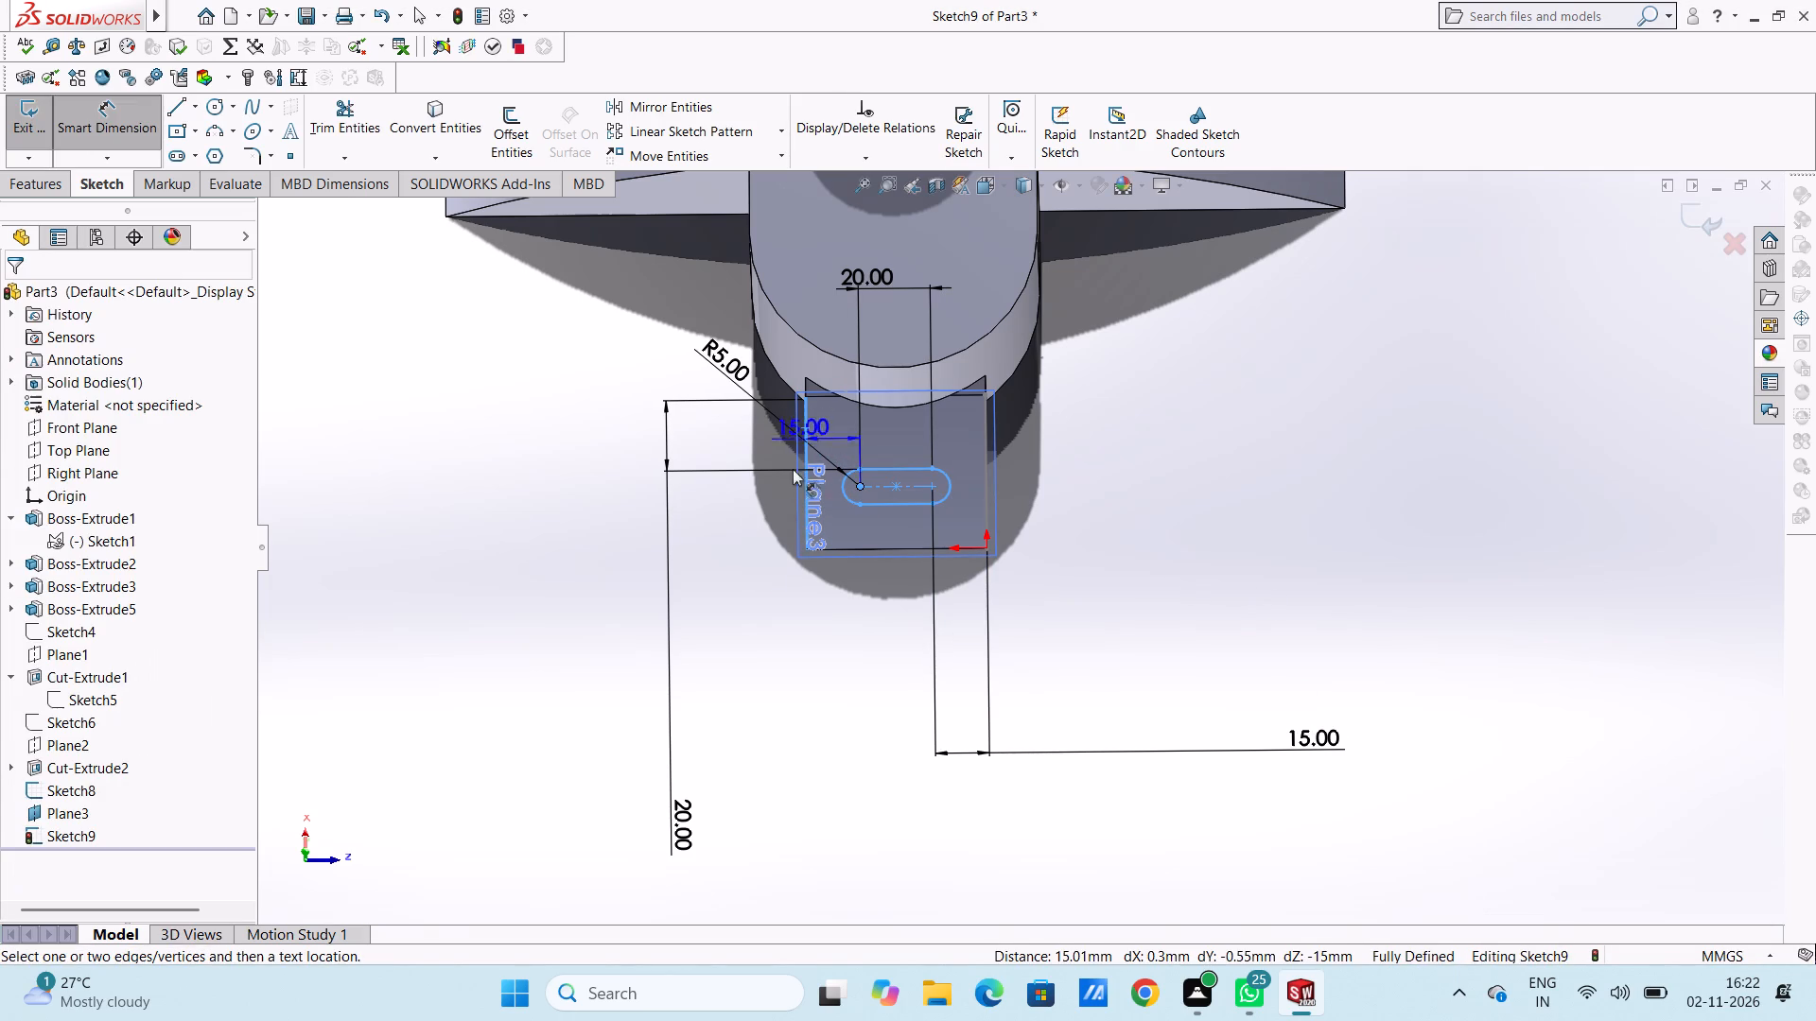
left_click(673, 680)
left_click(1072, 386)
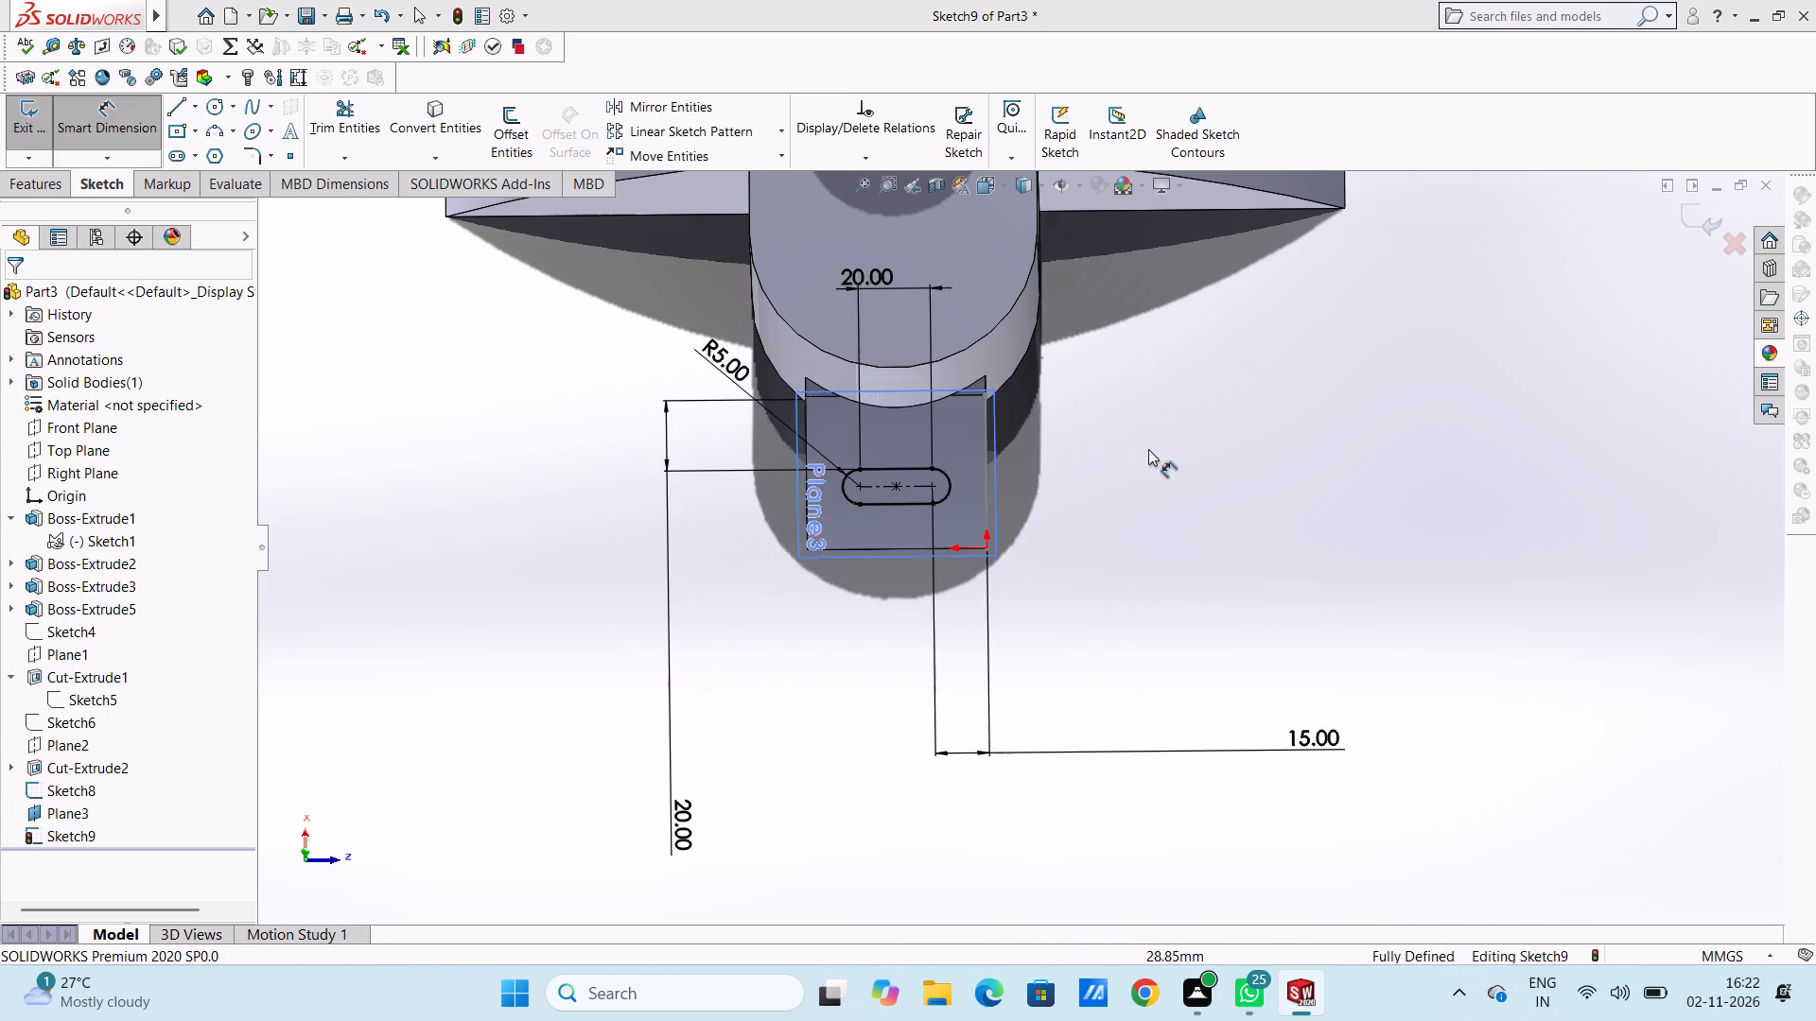
Extrude-cut the slot sketch through the end feature with the Through All - Both end condition.
scroll(1152, 451, "up", 4)
middle_click_drag(1144, 468, 1025, 517)
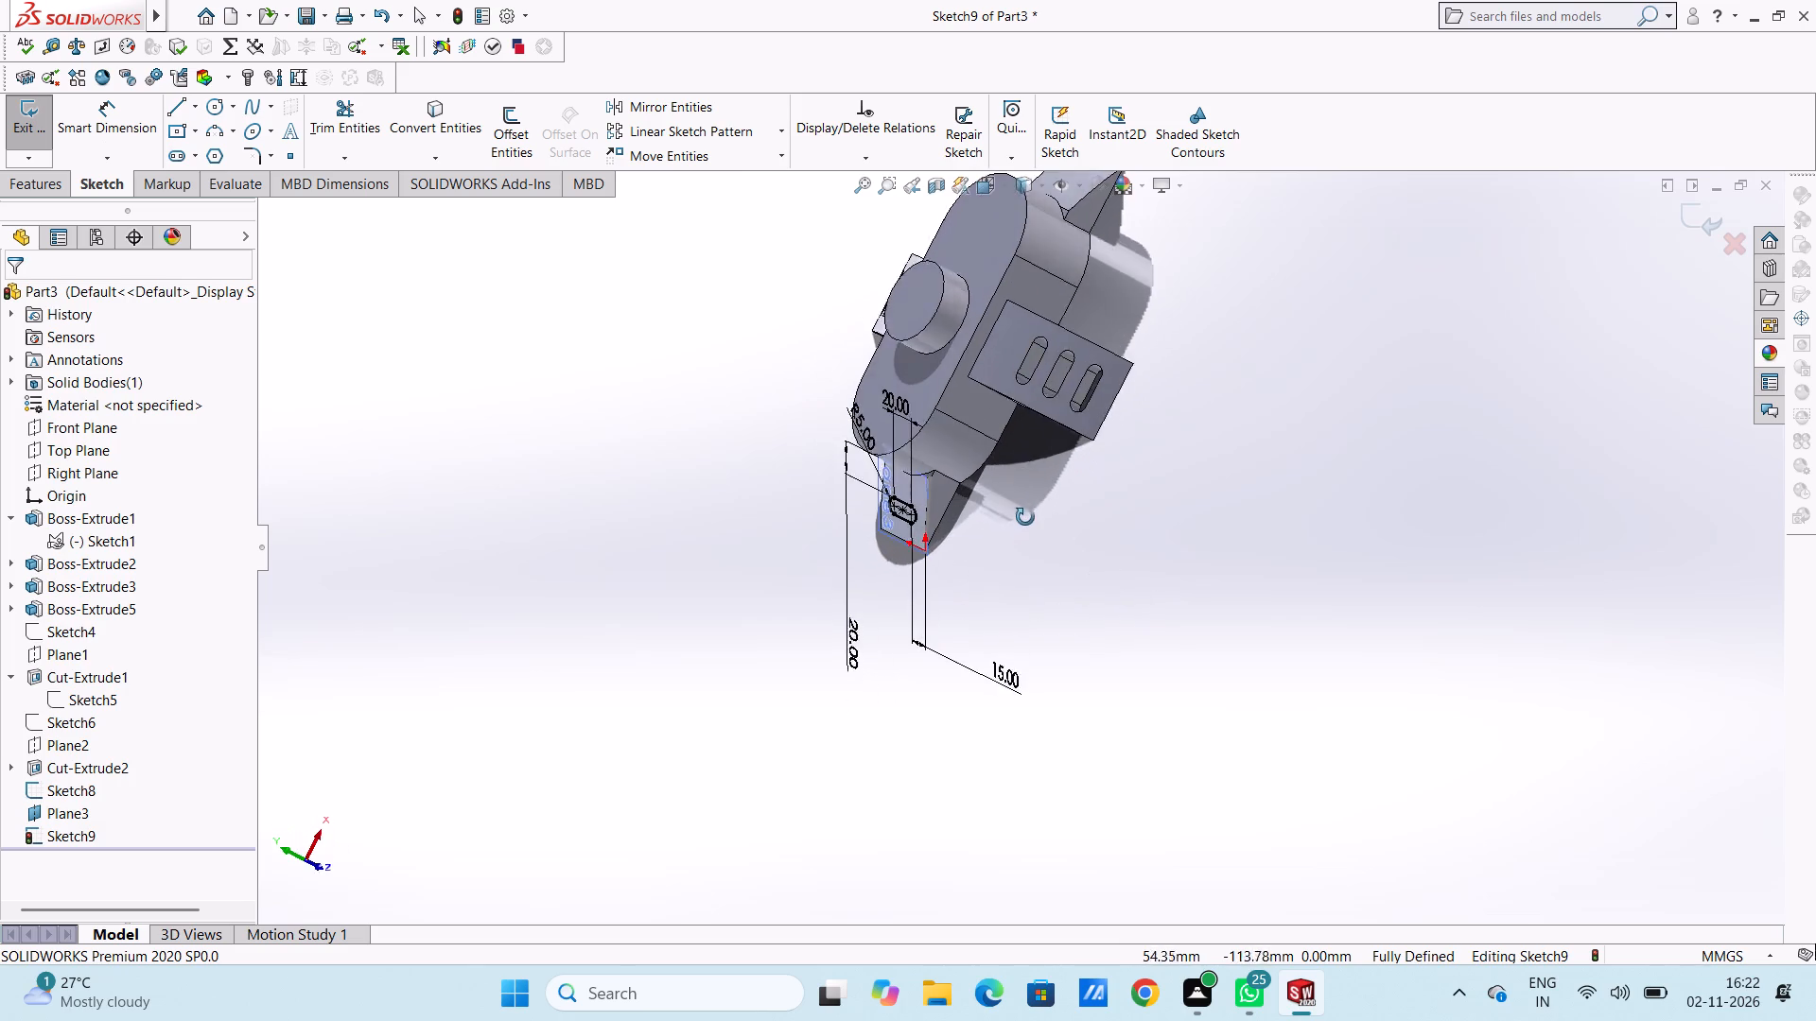
middle_click_drag(1025, 517, 1062, 490)
middle_click_drag(788, 561, 731, 410)
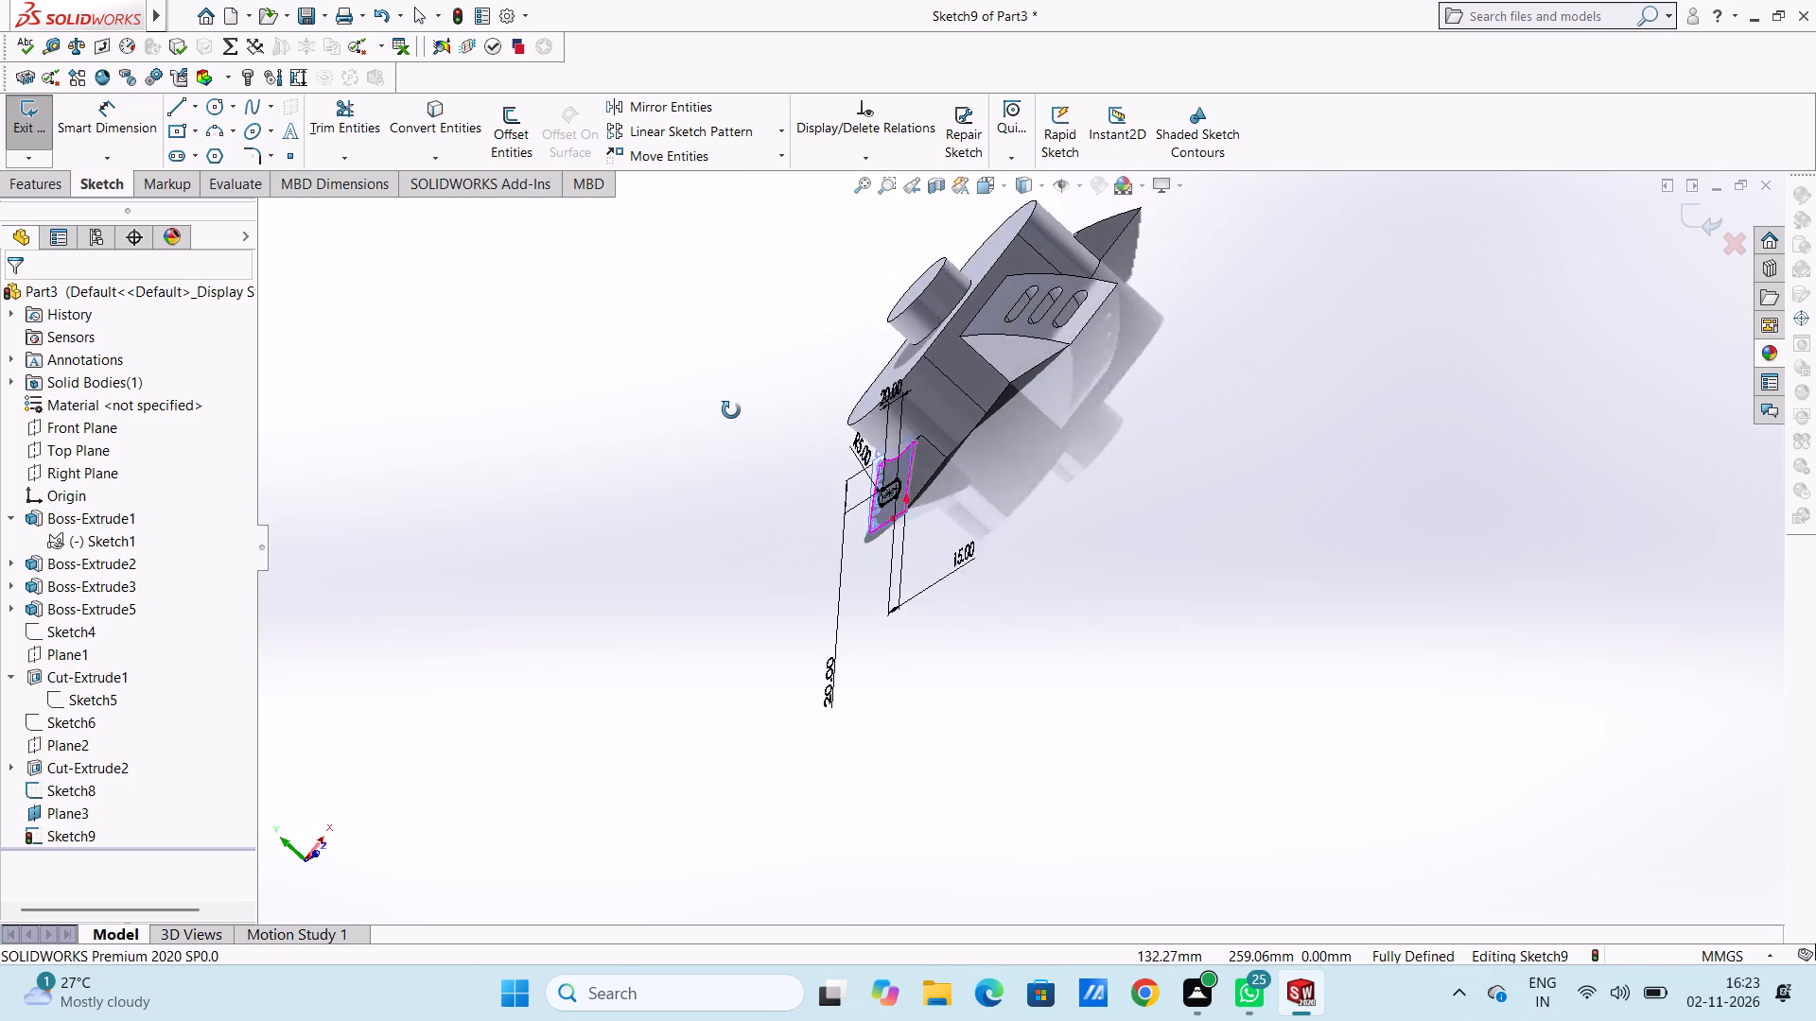
middle_click_drag(731, 410, 850, 459)
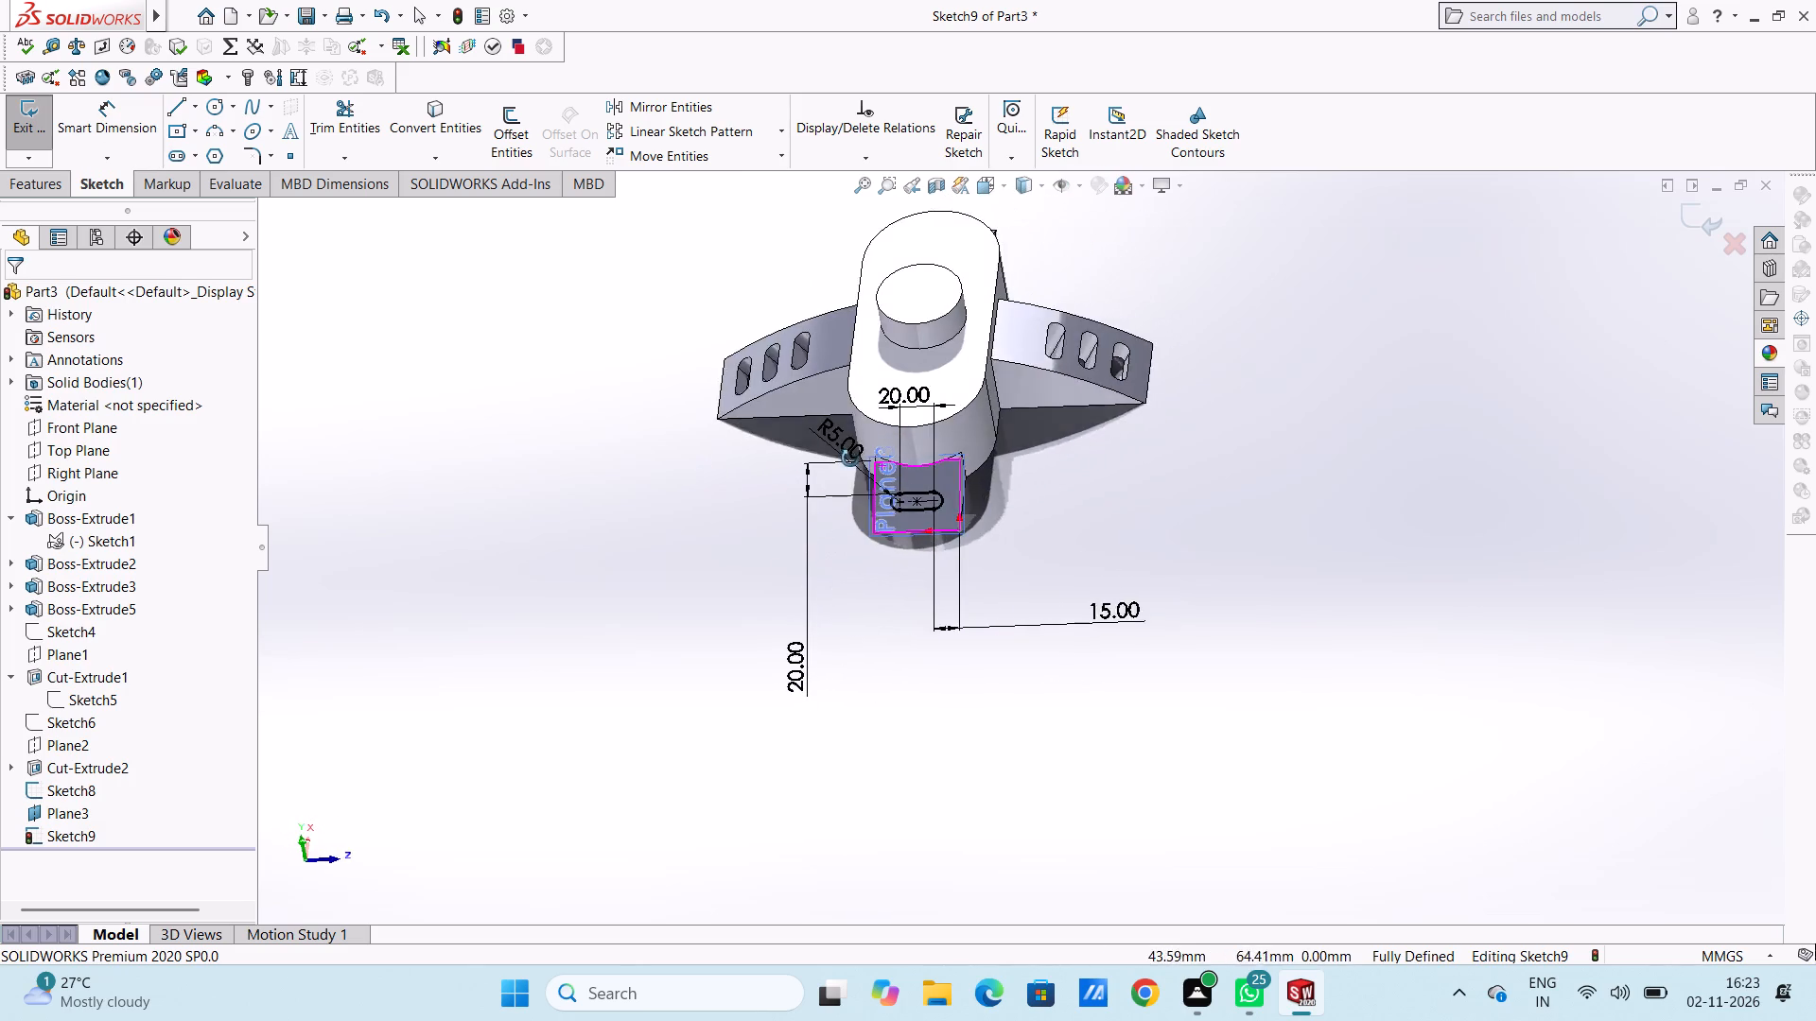
middle_click_drag(850, 459, 811, 571)
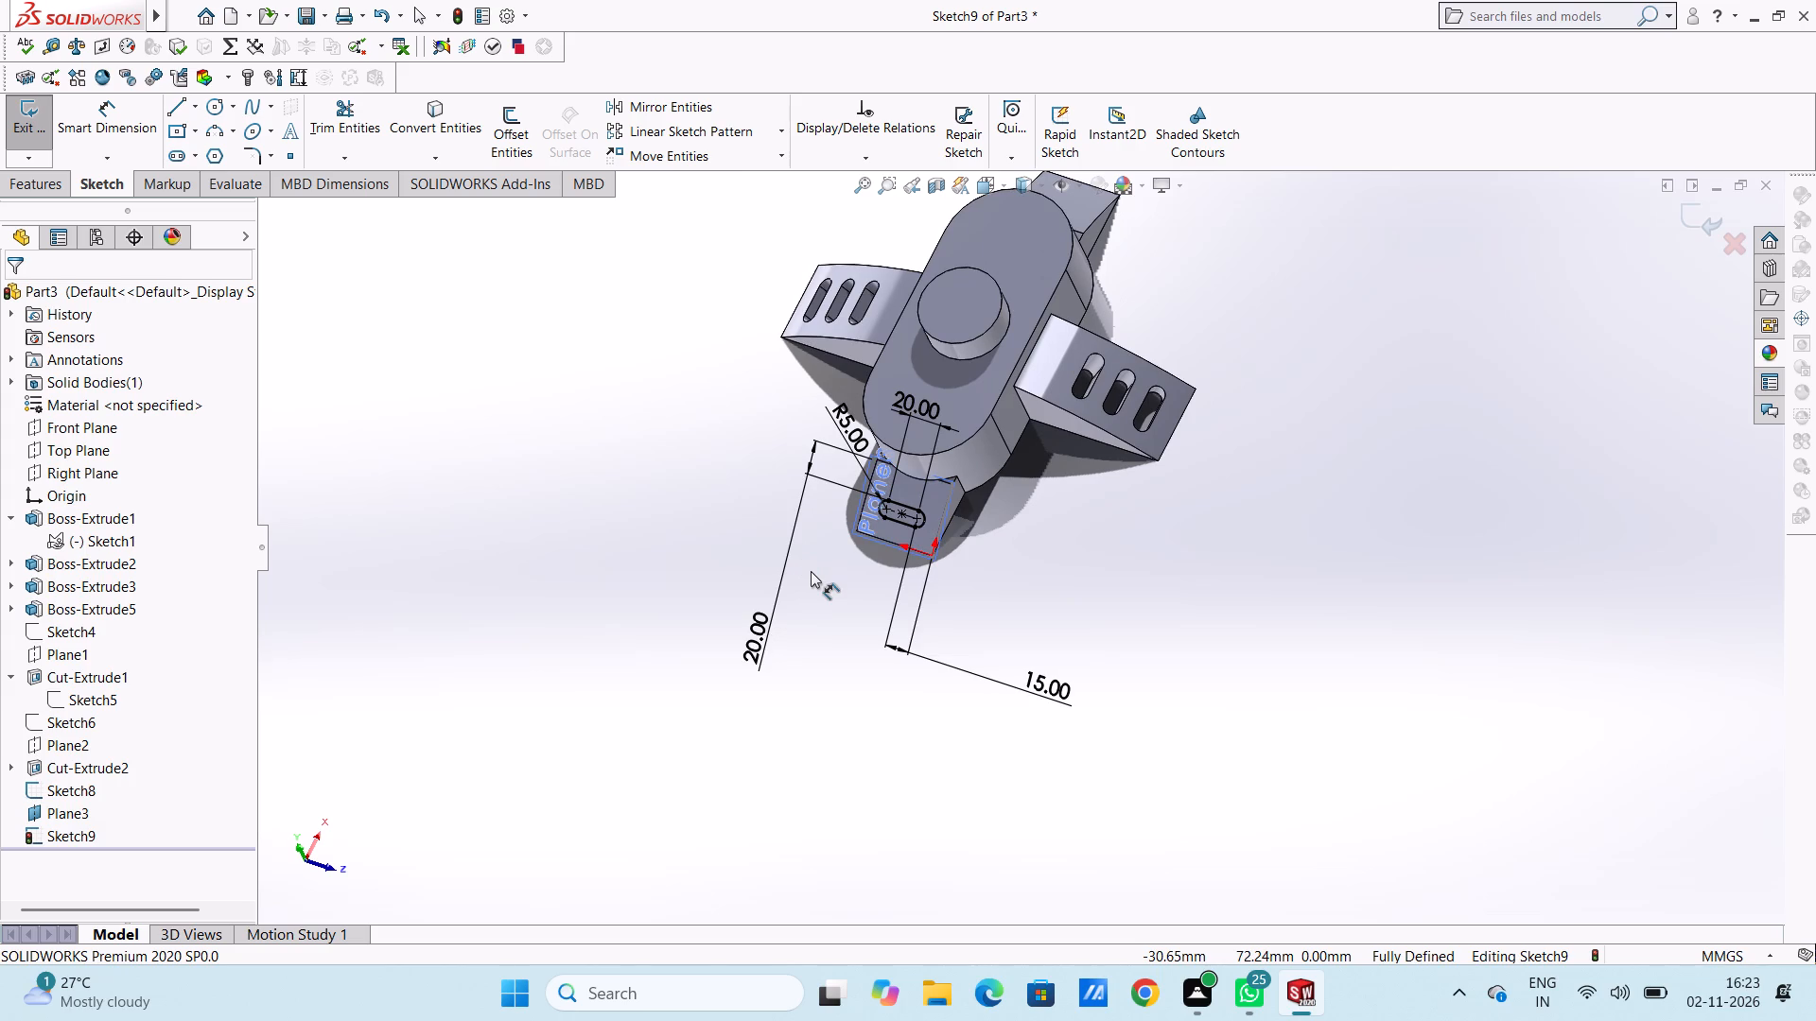
left_click(113, 131)
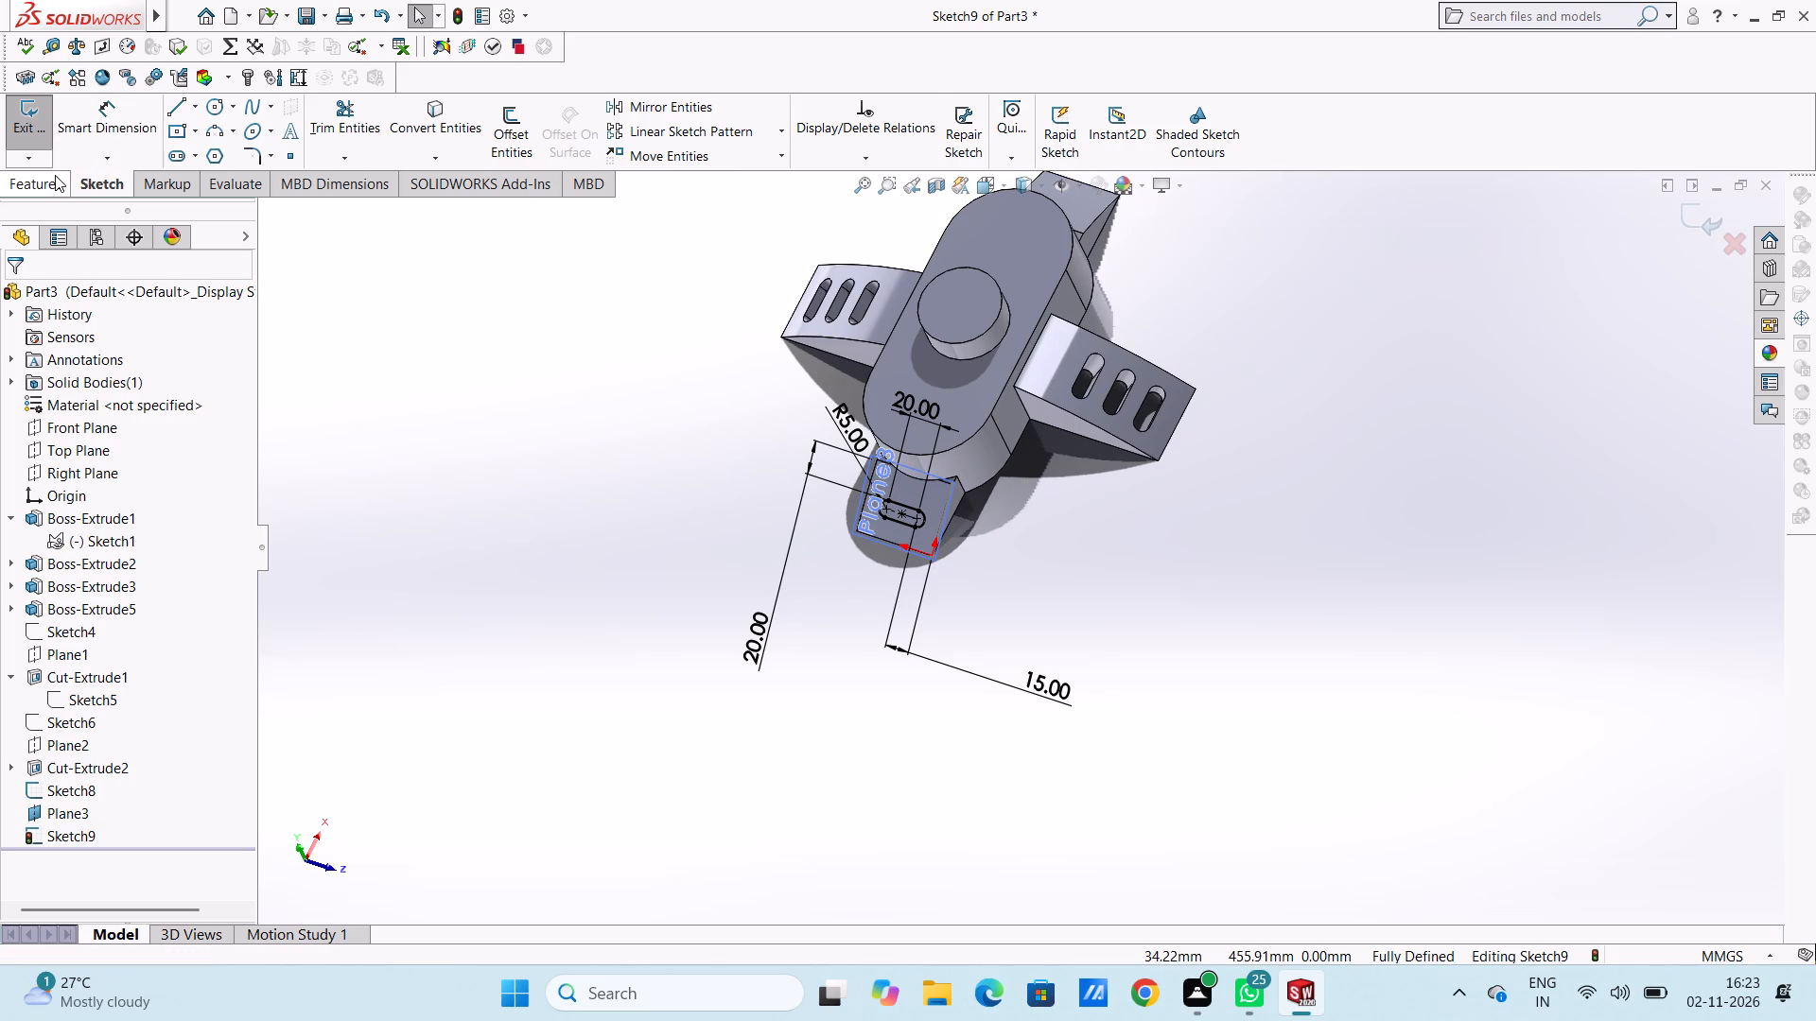
left_click(54, 175)
left_click(324, 117)
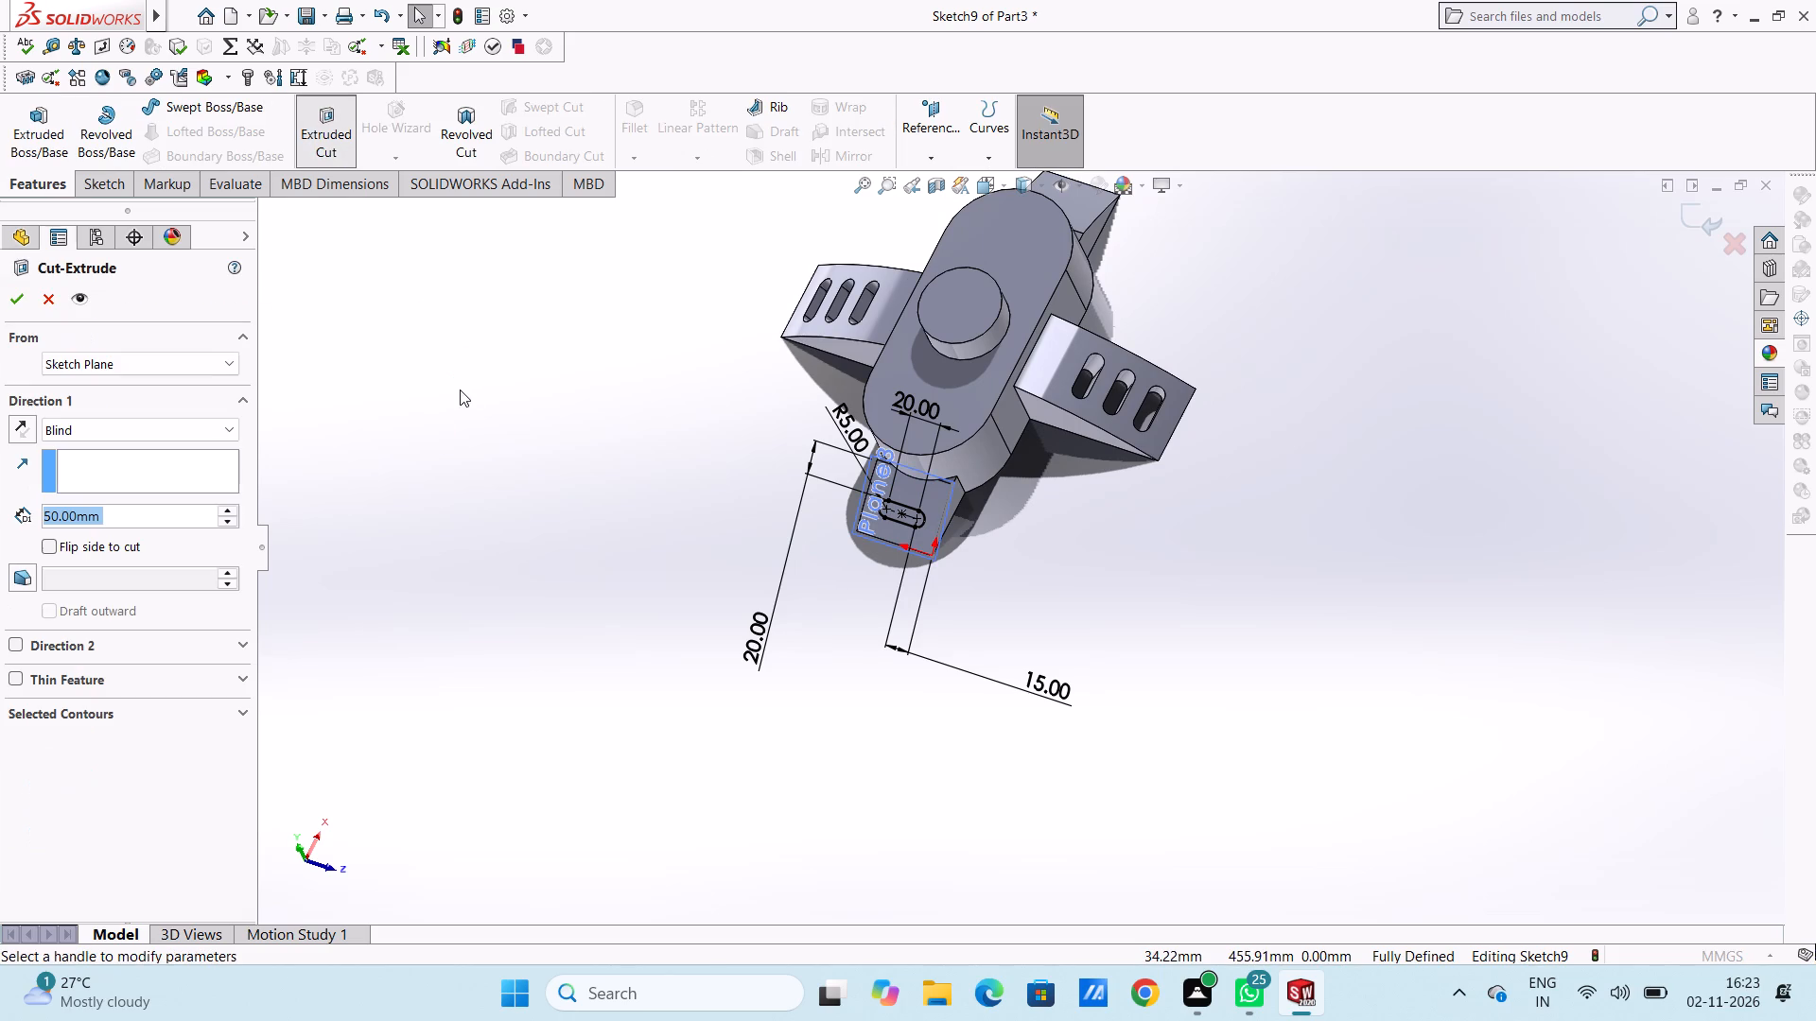
left_click(155, 427)
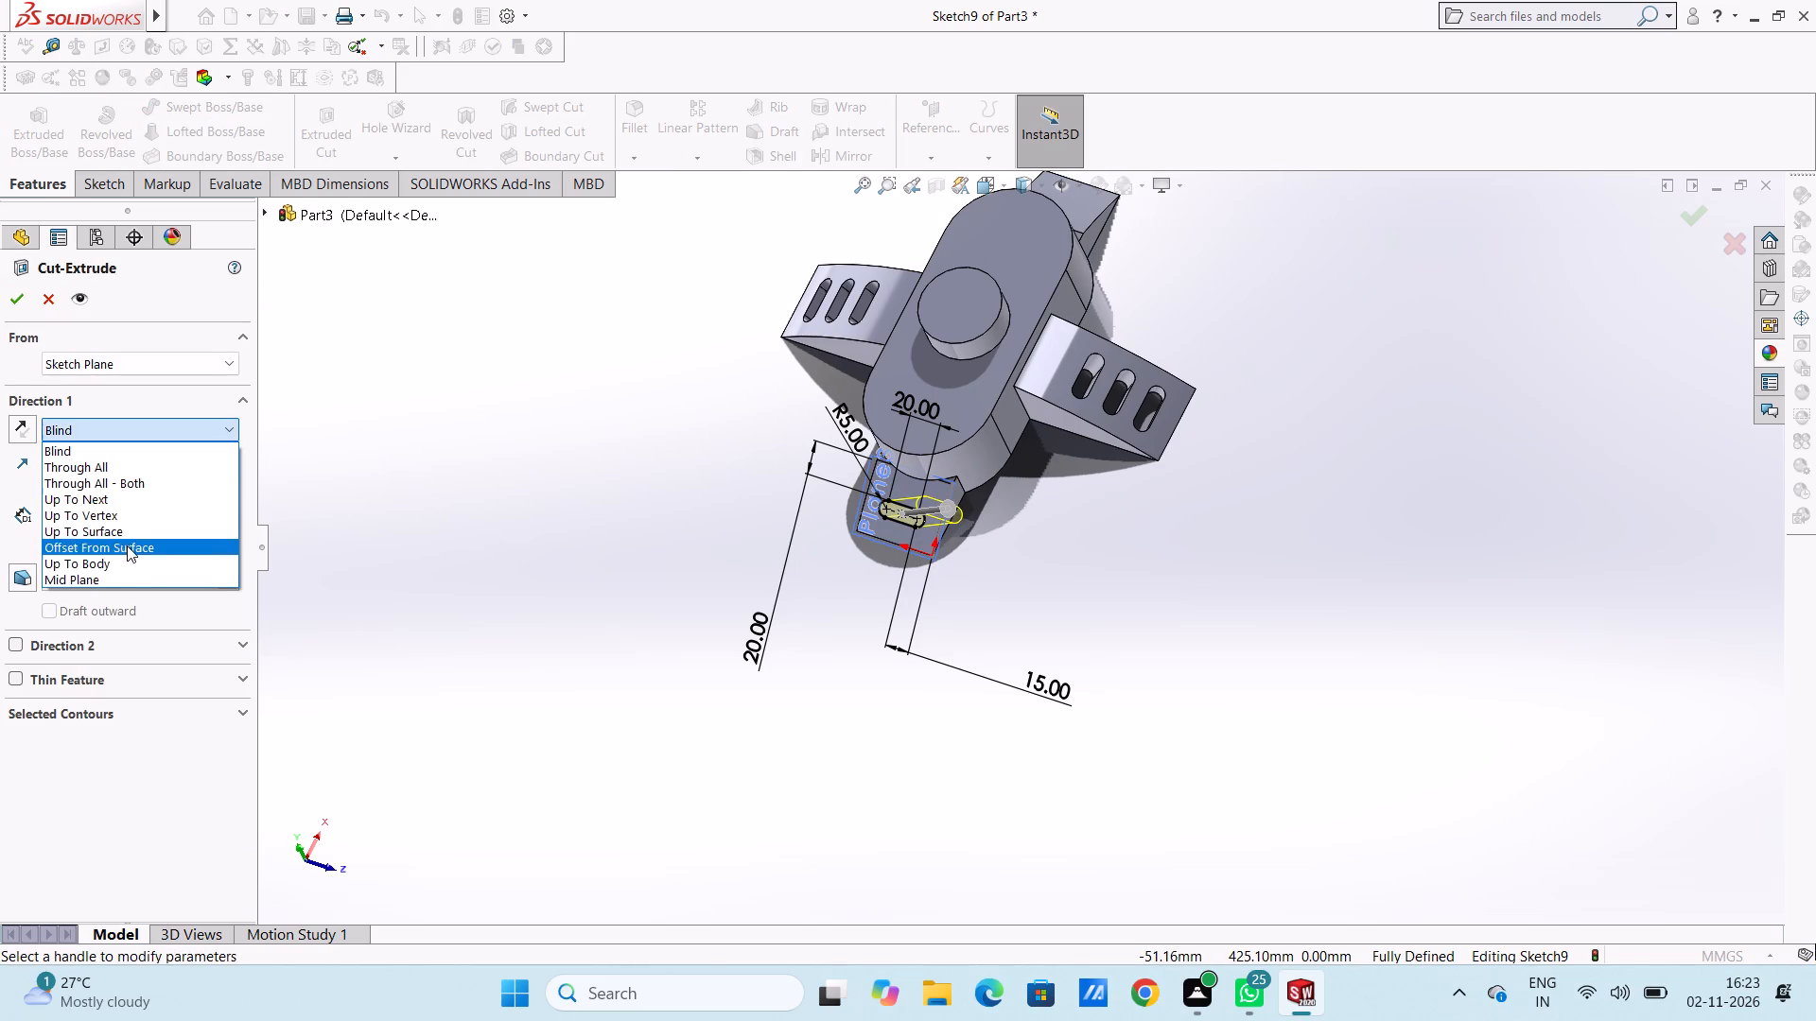
left_click(147, 484)
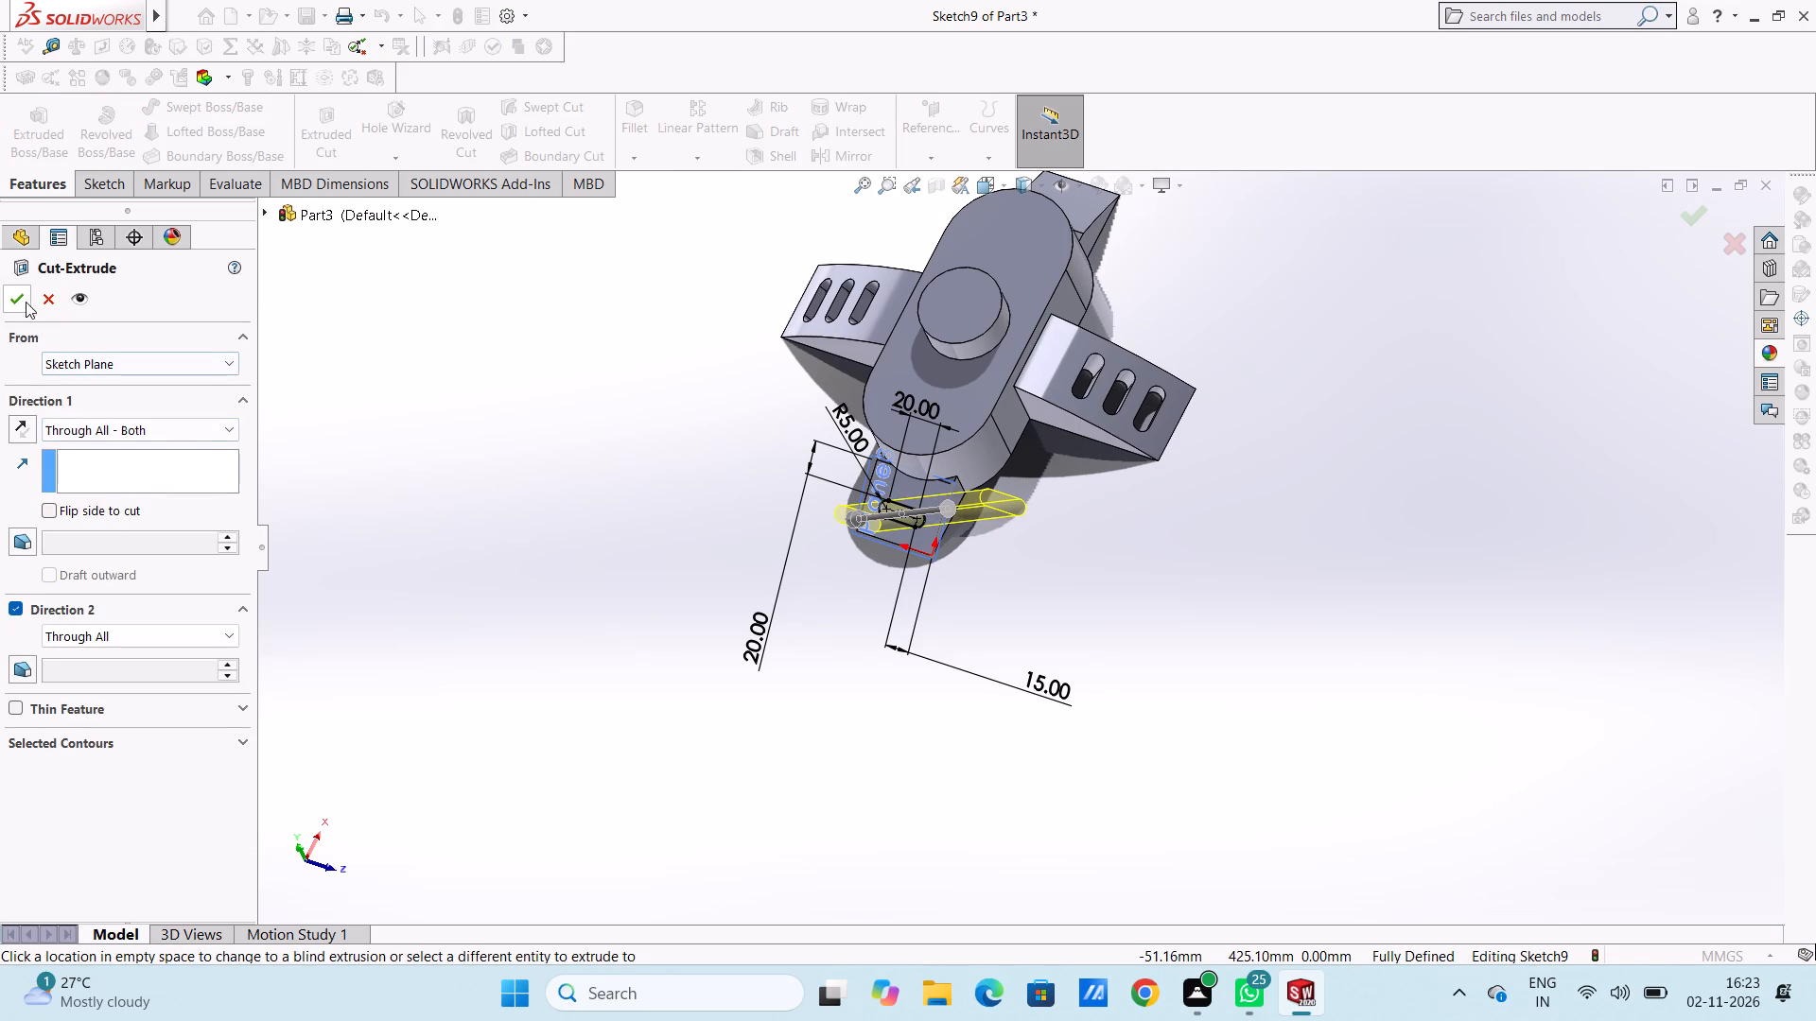
left_click(26, 301)
left_click(535, 499)
Hide the reference plane Plane3 on the end feature's curved face.
middle_click_drag(692, 612, 710, 609)
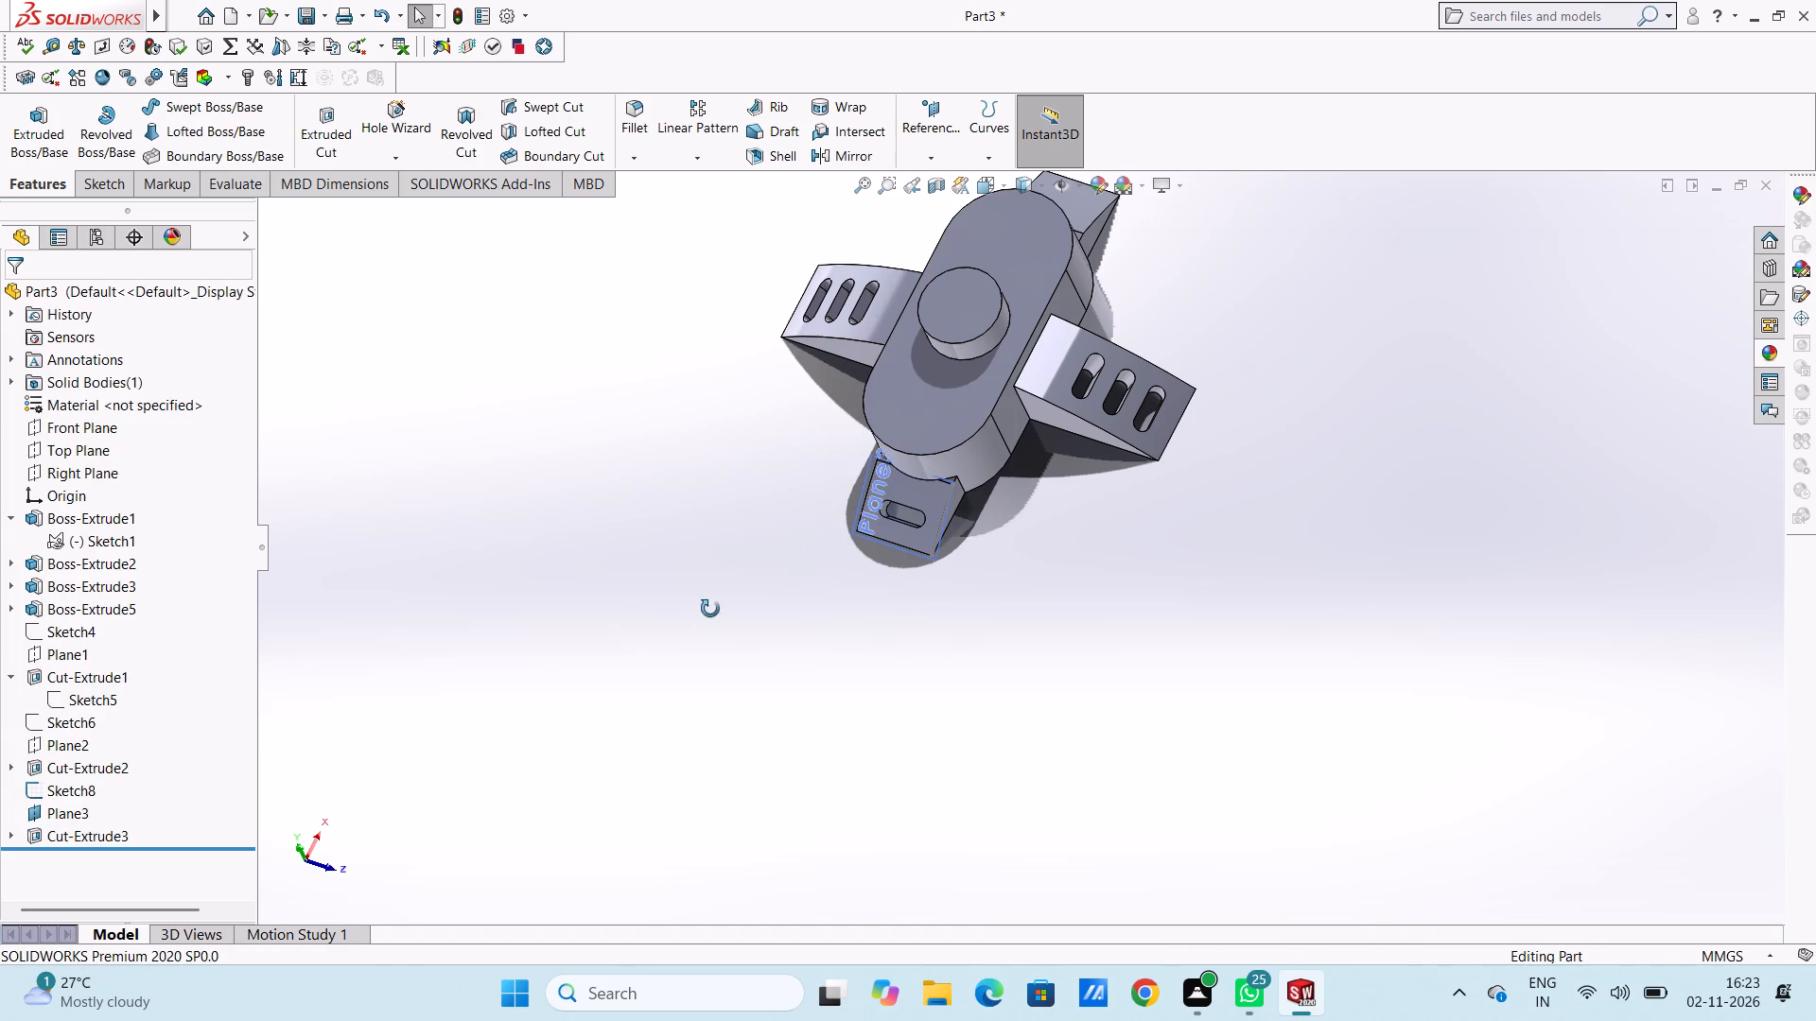
middle_click_drag(710, 609, 608, 527)
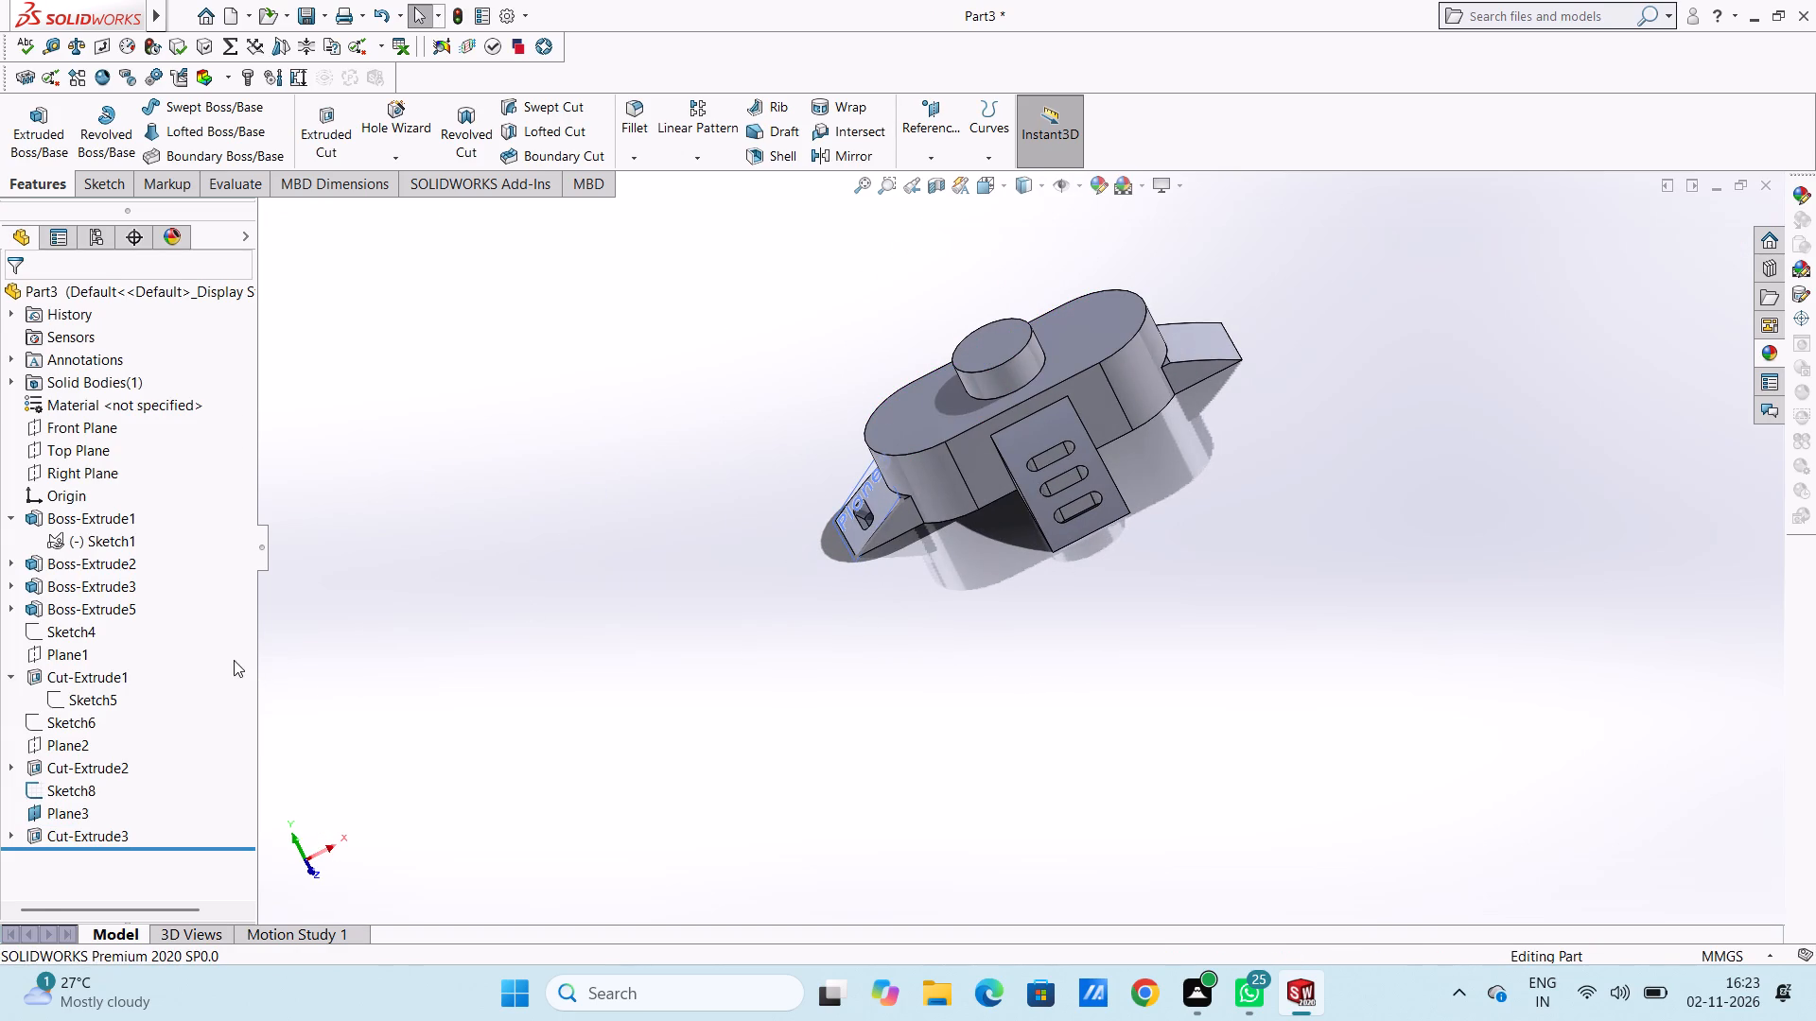
scroll(234, 660, "down", 3)
scroll(86, 757, "up", 4)
left_click(76, 808)
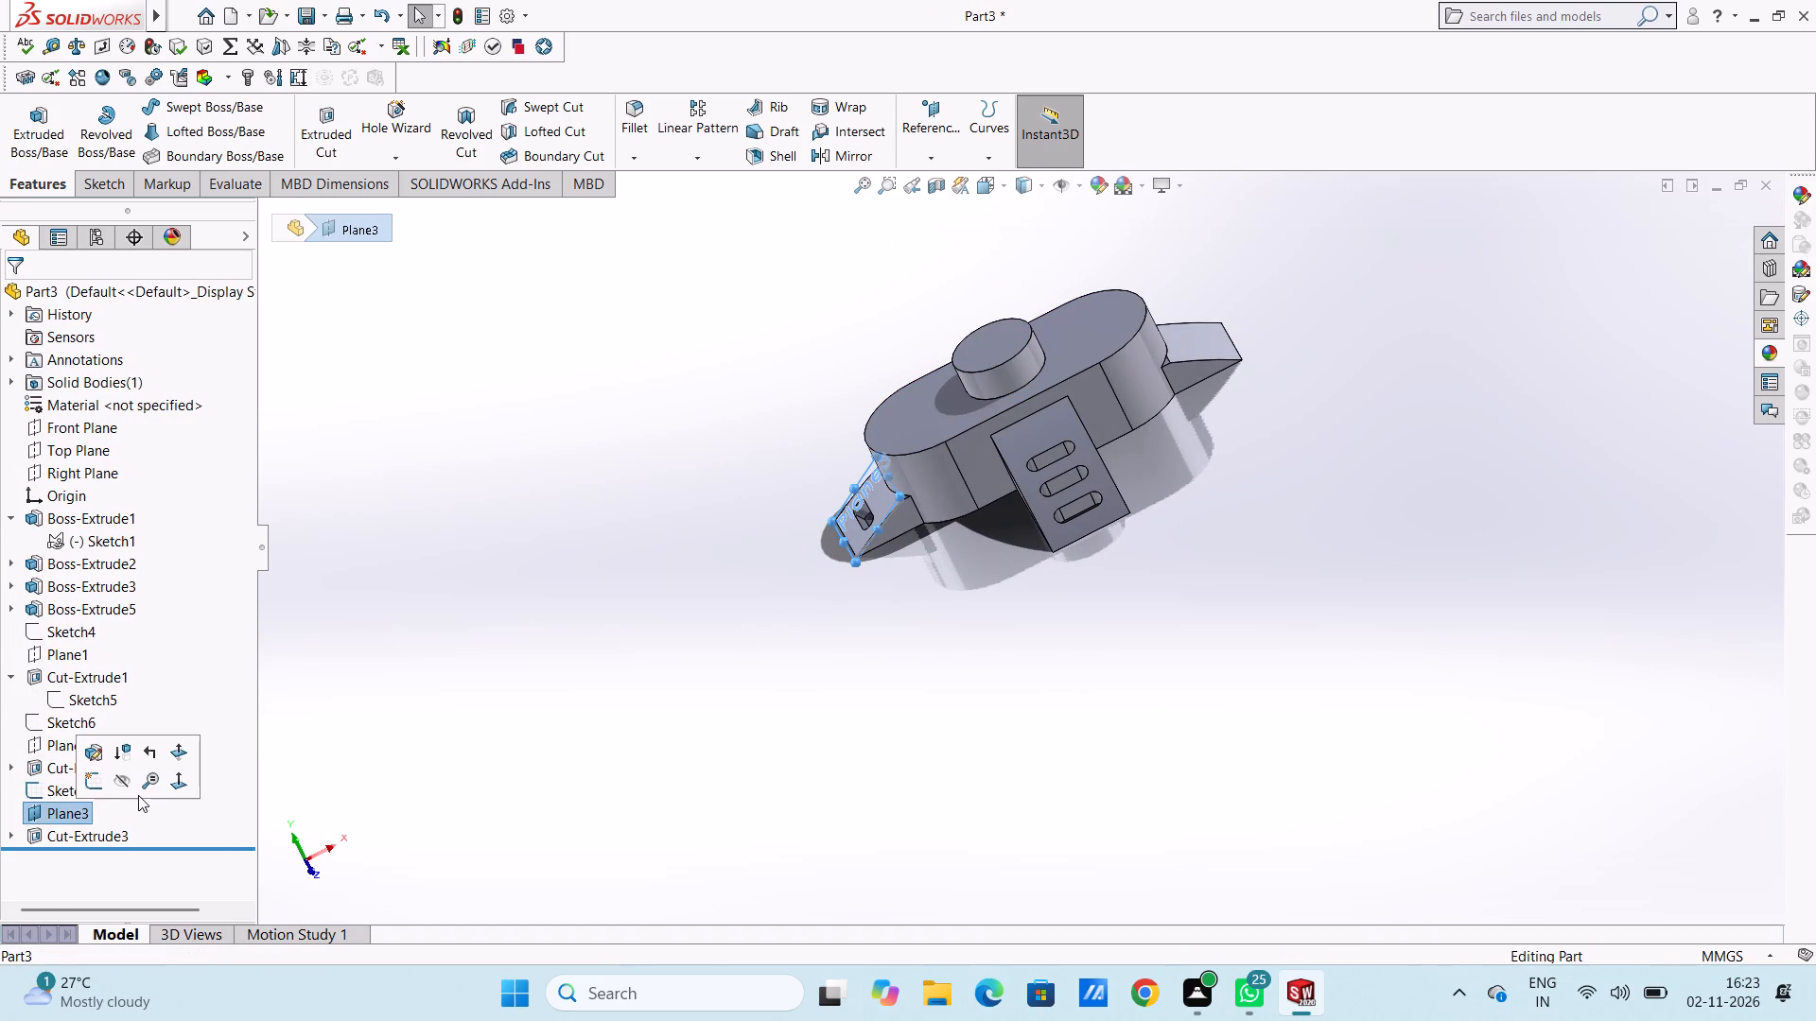
left_click(125, 783)
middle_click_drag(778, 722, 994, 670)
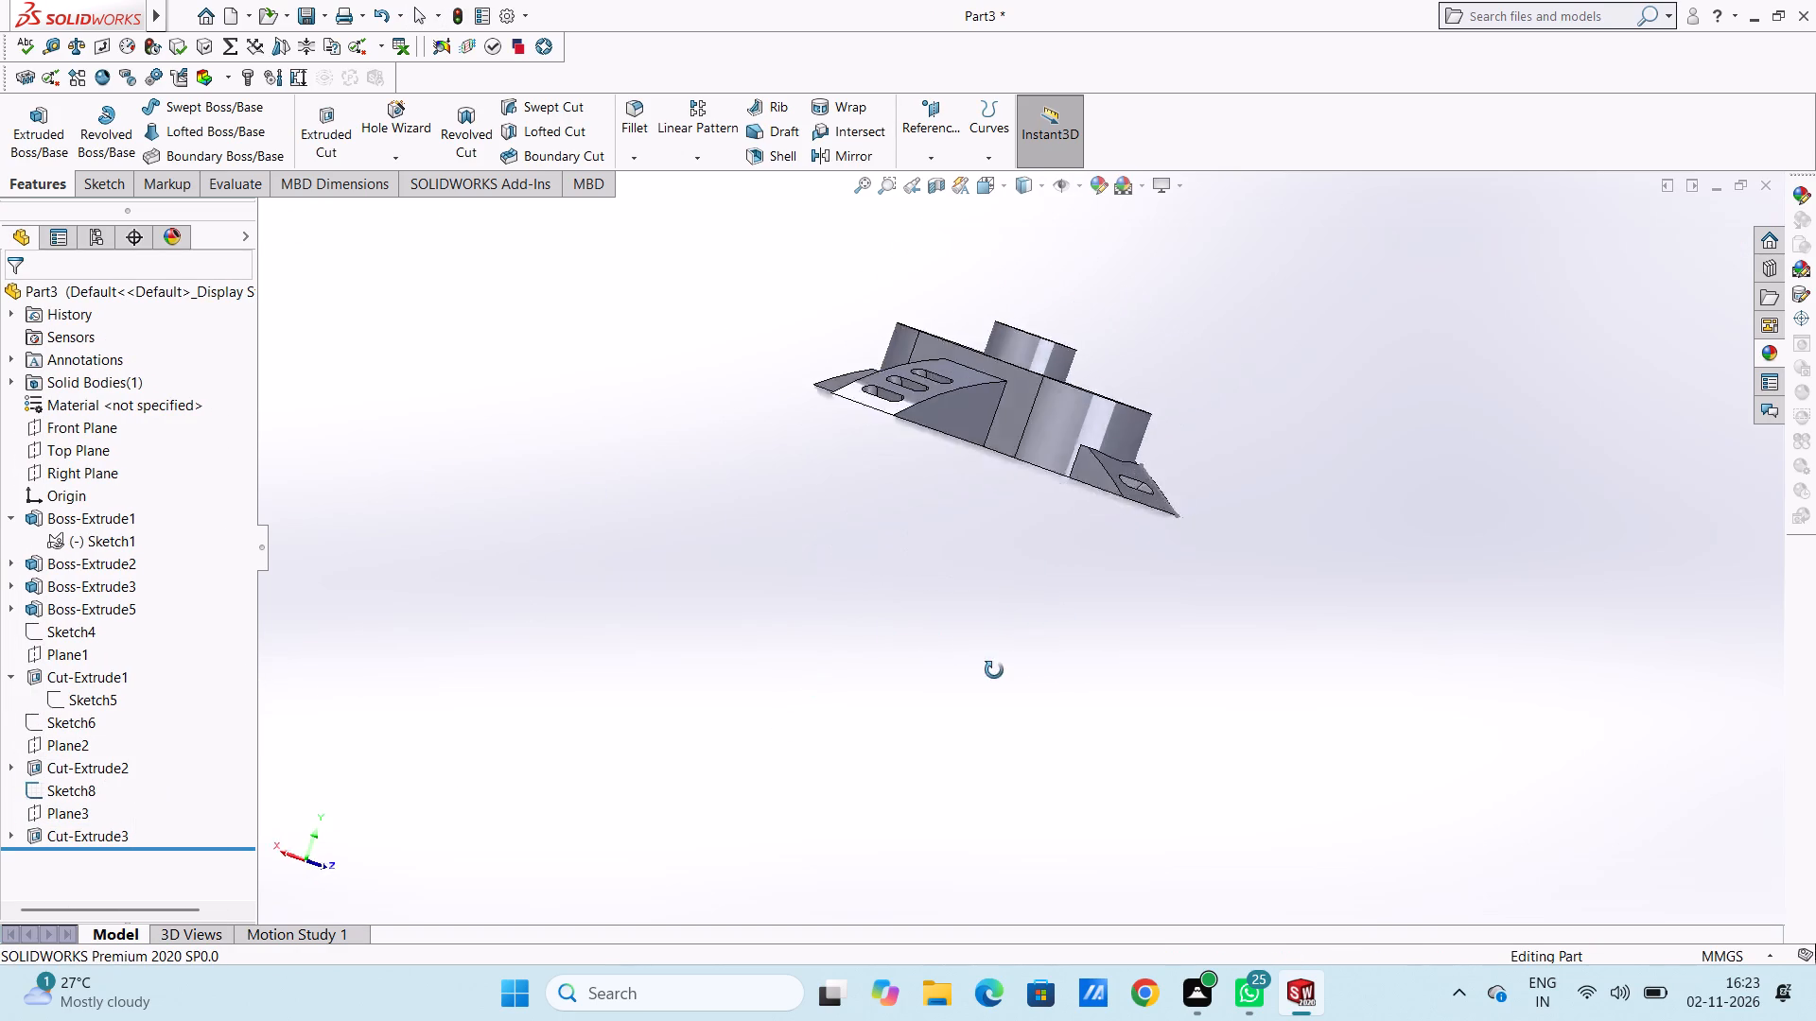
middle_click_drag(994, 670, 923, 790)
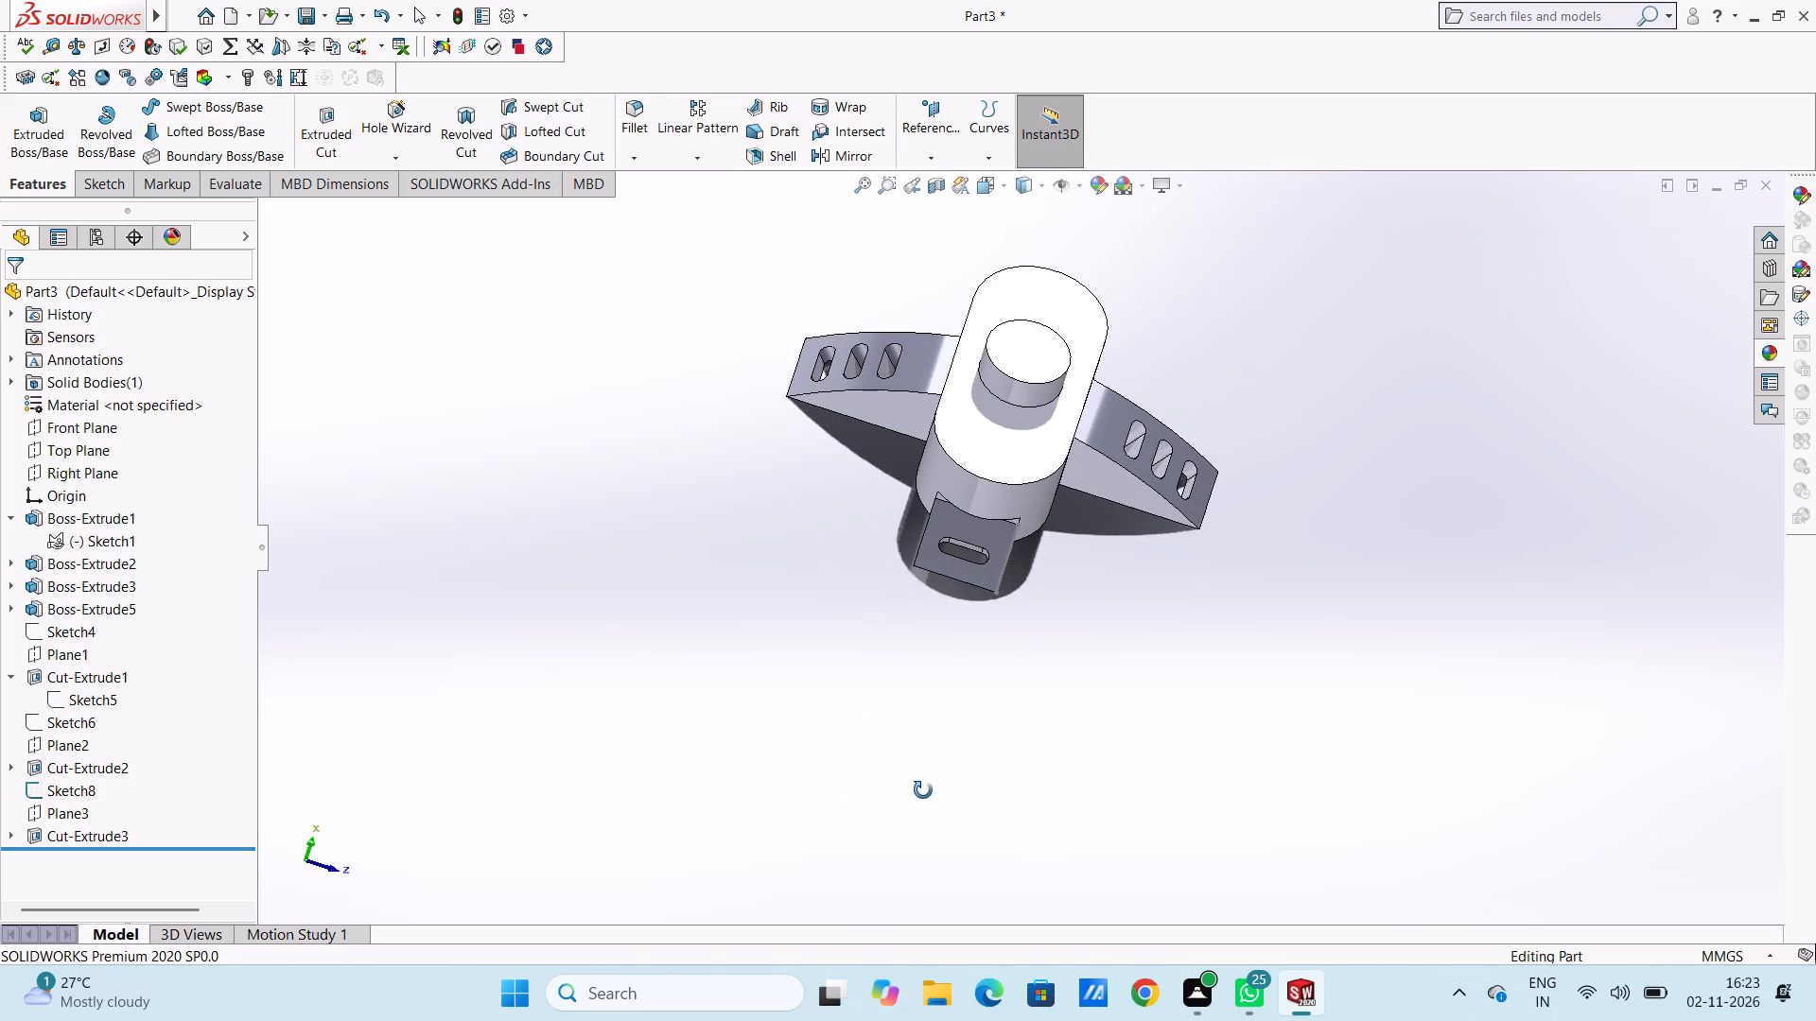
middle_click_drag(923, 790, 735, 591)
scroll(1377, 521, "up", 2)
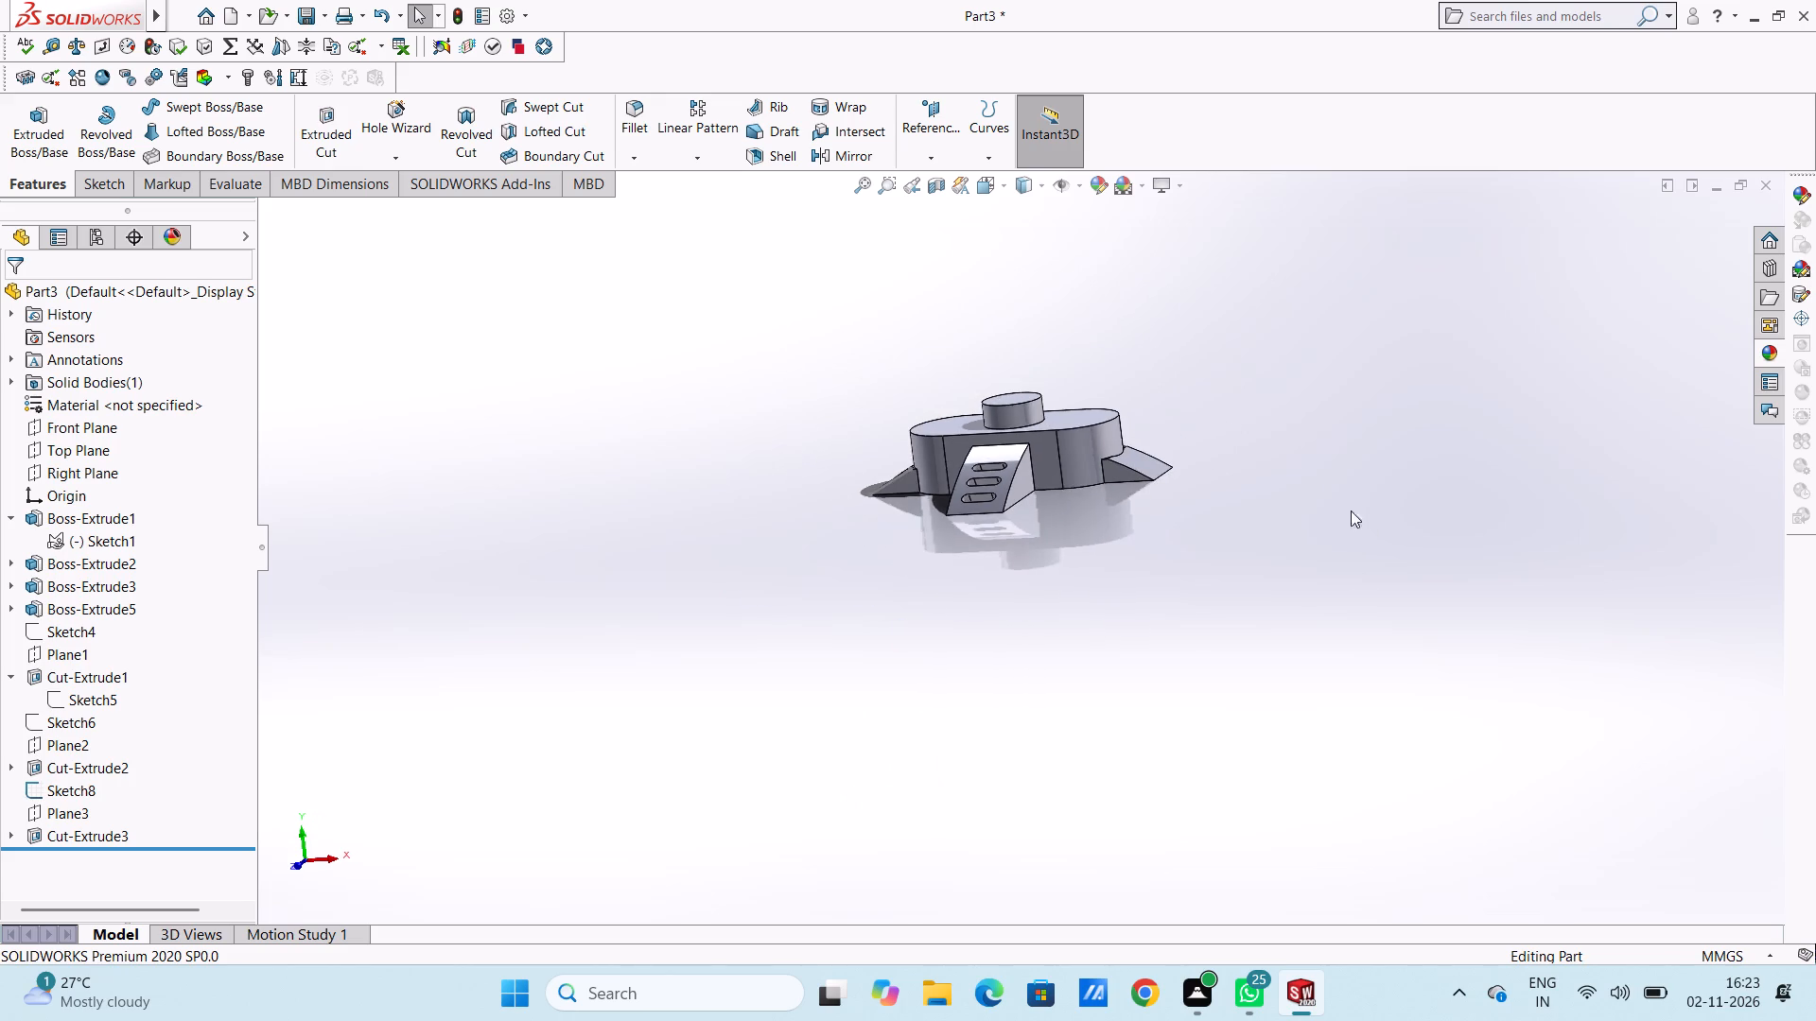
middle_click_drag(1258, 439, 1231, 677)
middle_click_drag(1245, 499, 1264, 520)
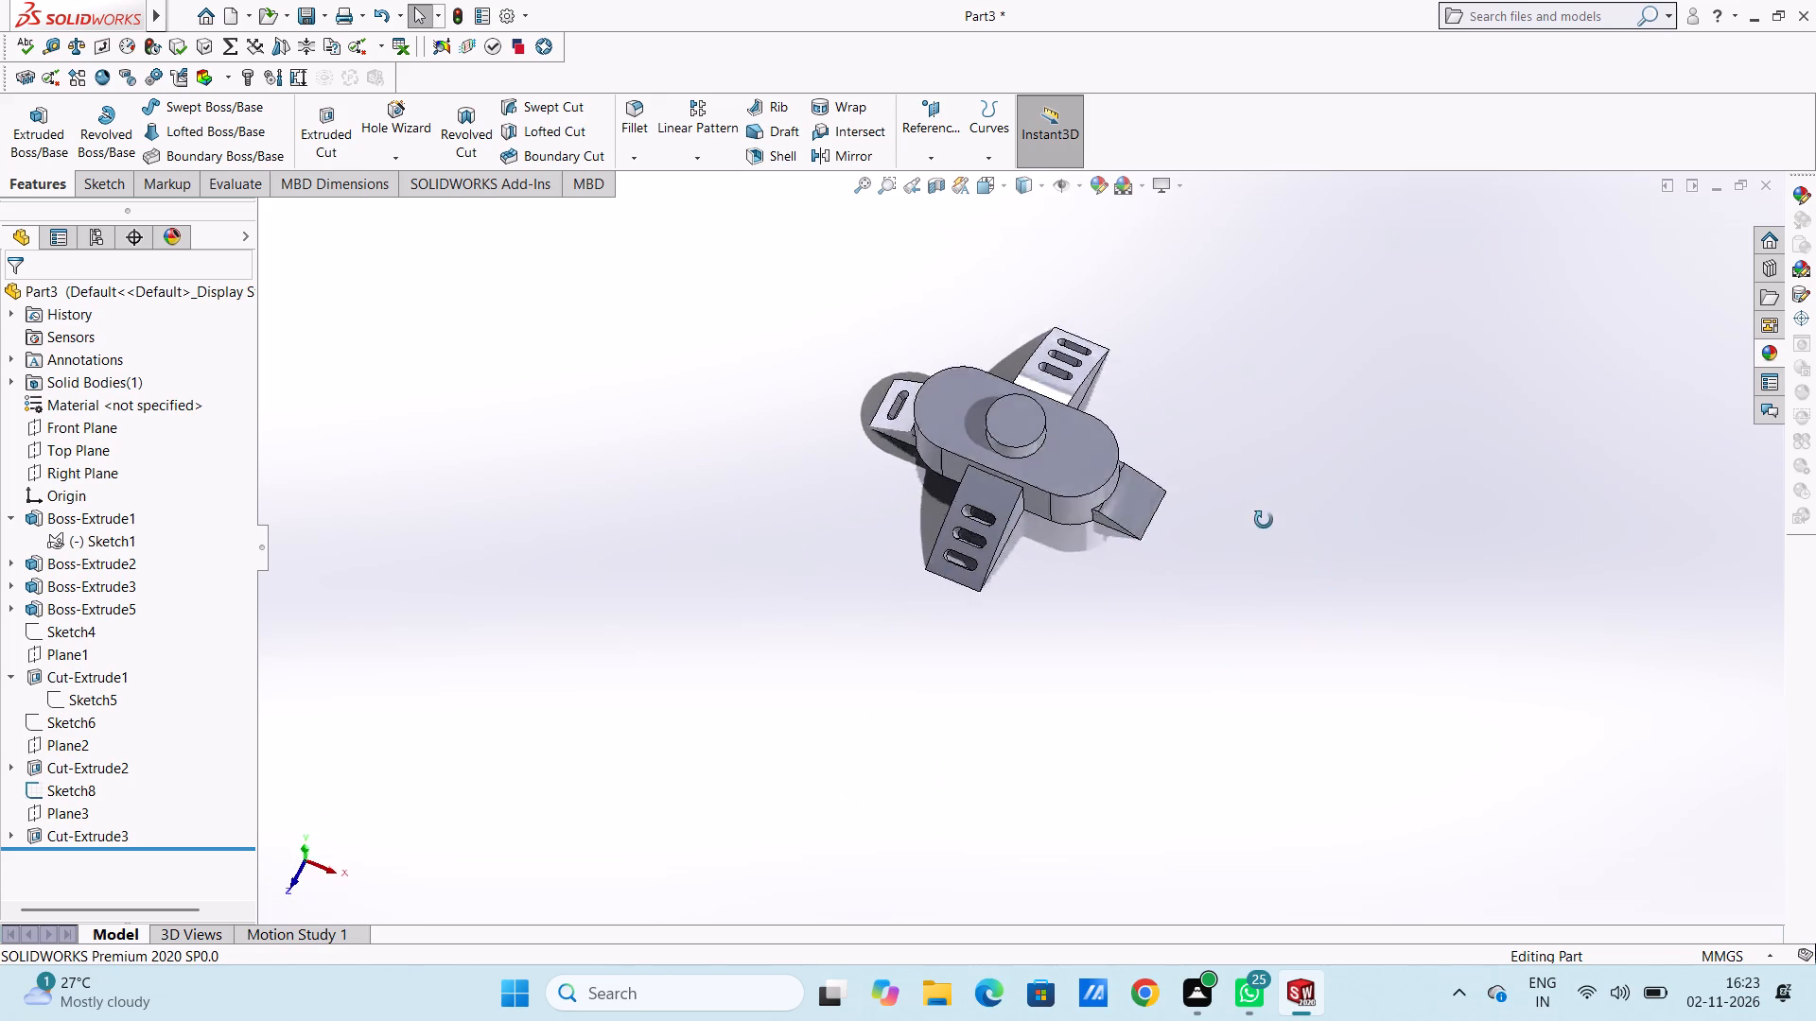
Sketch a line about 43 mm long on the unslotted end feature's side face, from its outer bottom corner to the arc's upper end.
middle_click_drag(1264, 520, 1265, 533)
middle_click_drag(1263, 511, 1336, 504)
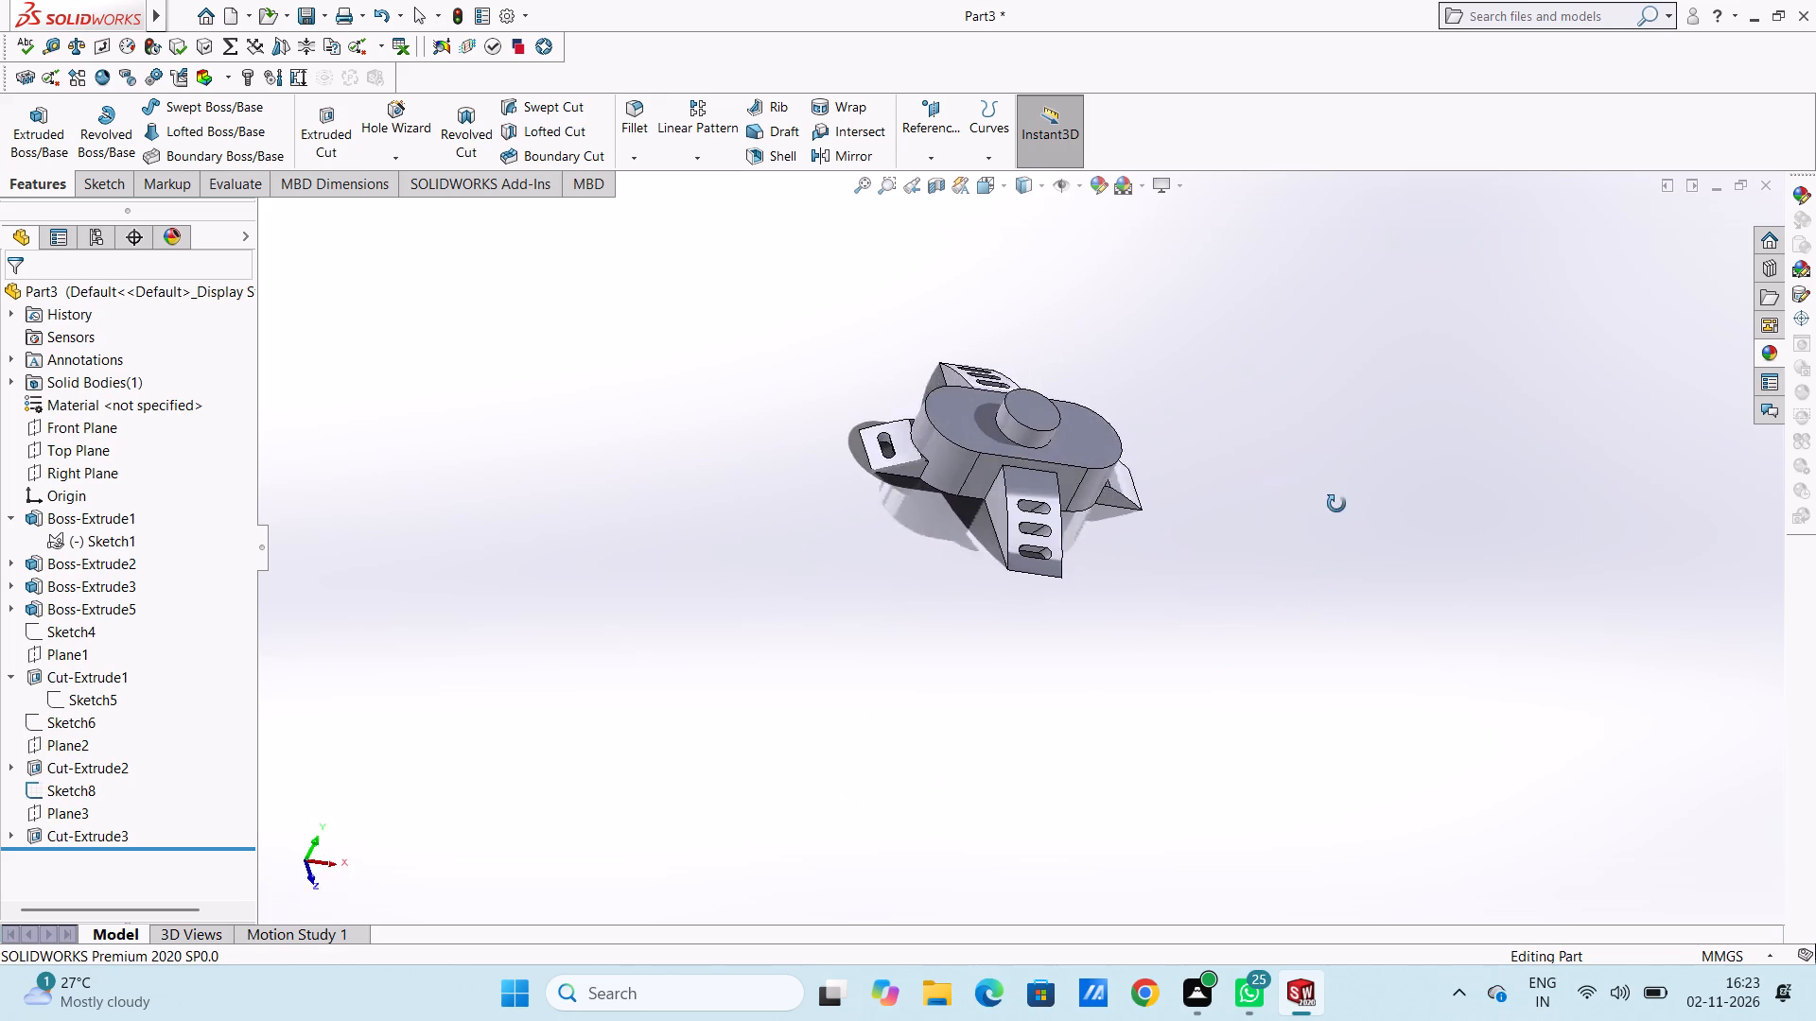
middle_click_drag(1336, 504, 1298, 505)
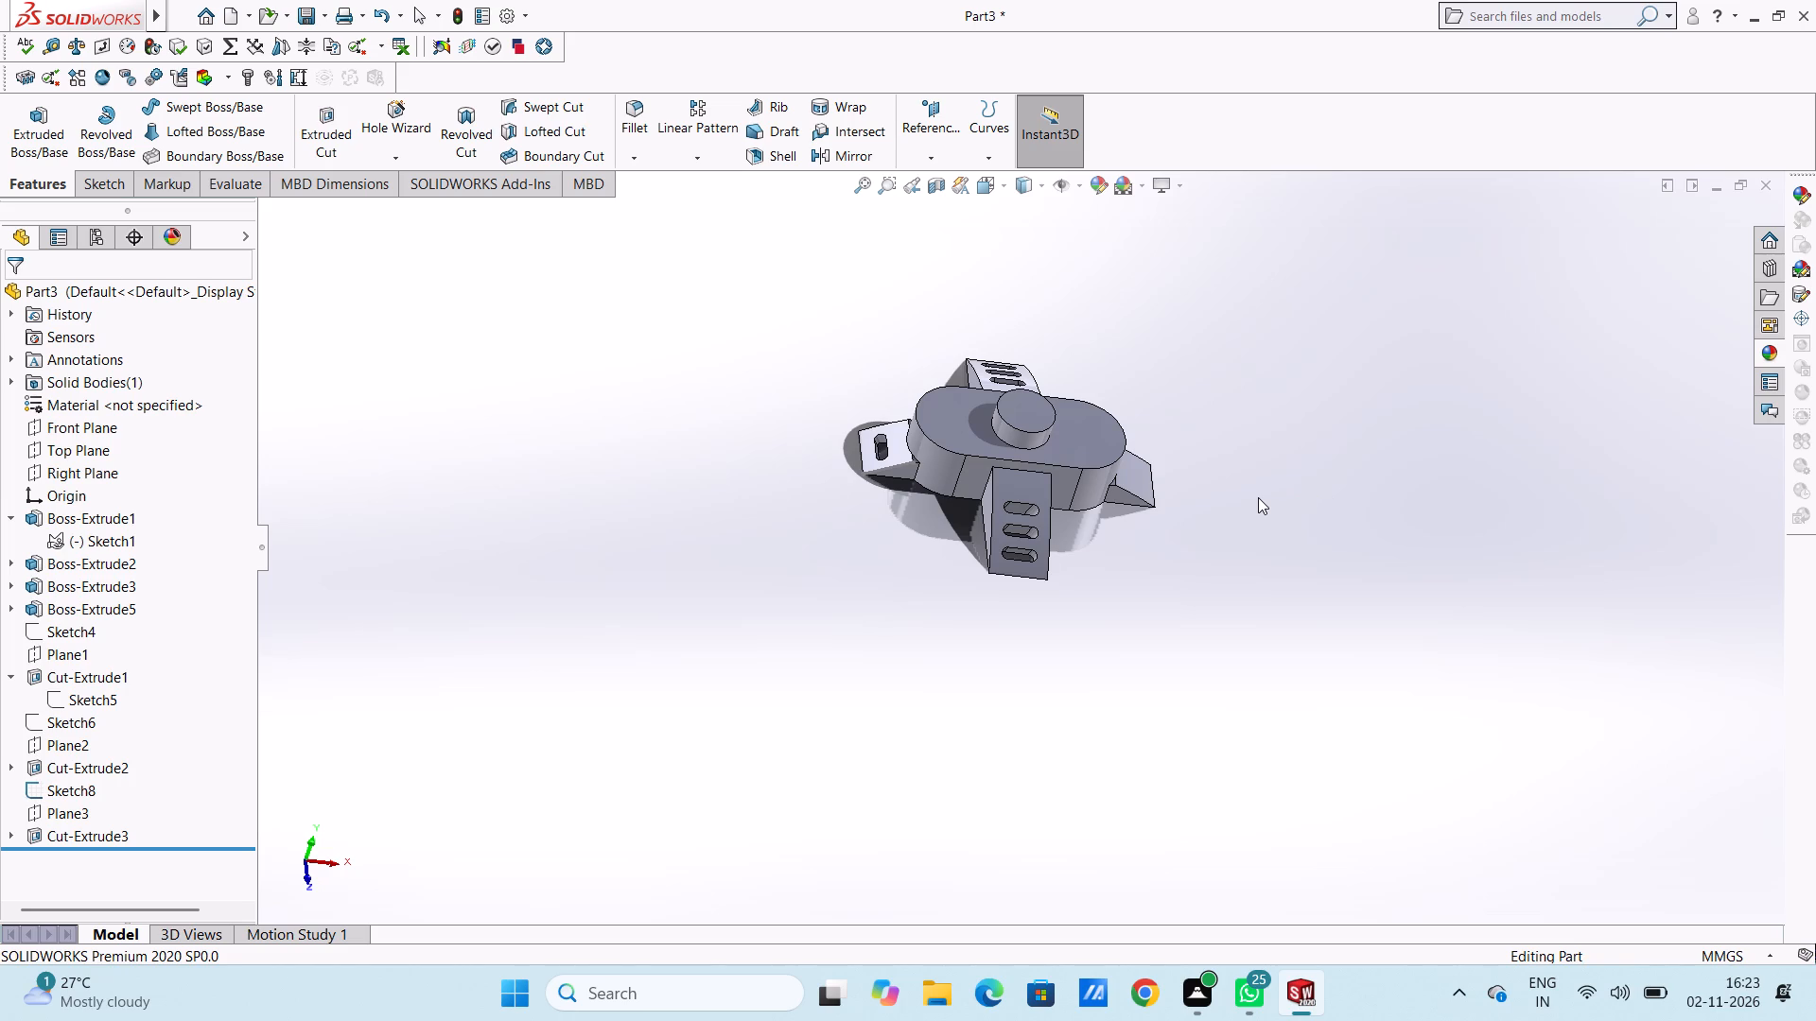
key("ctrl+1")
scroll(1345, 534, "up", 5)
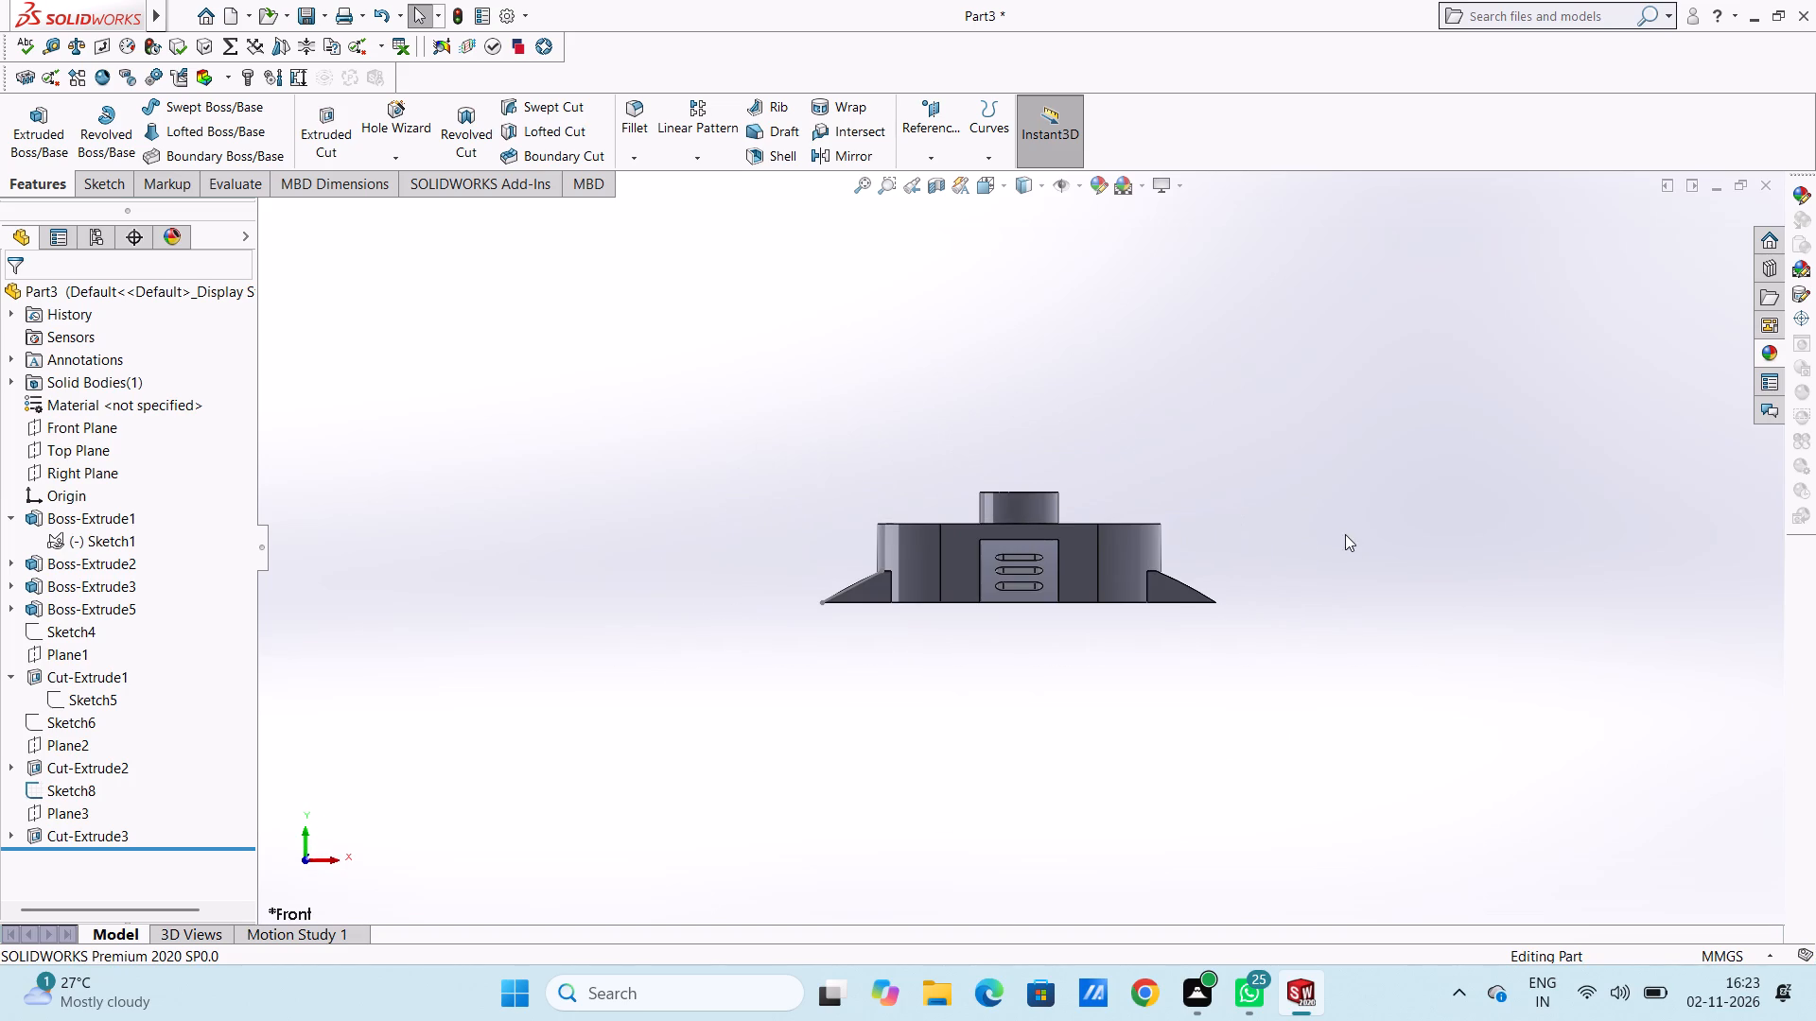
scroll(1251, 623, "down", 3)
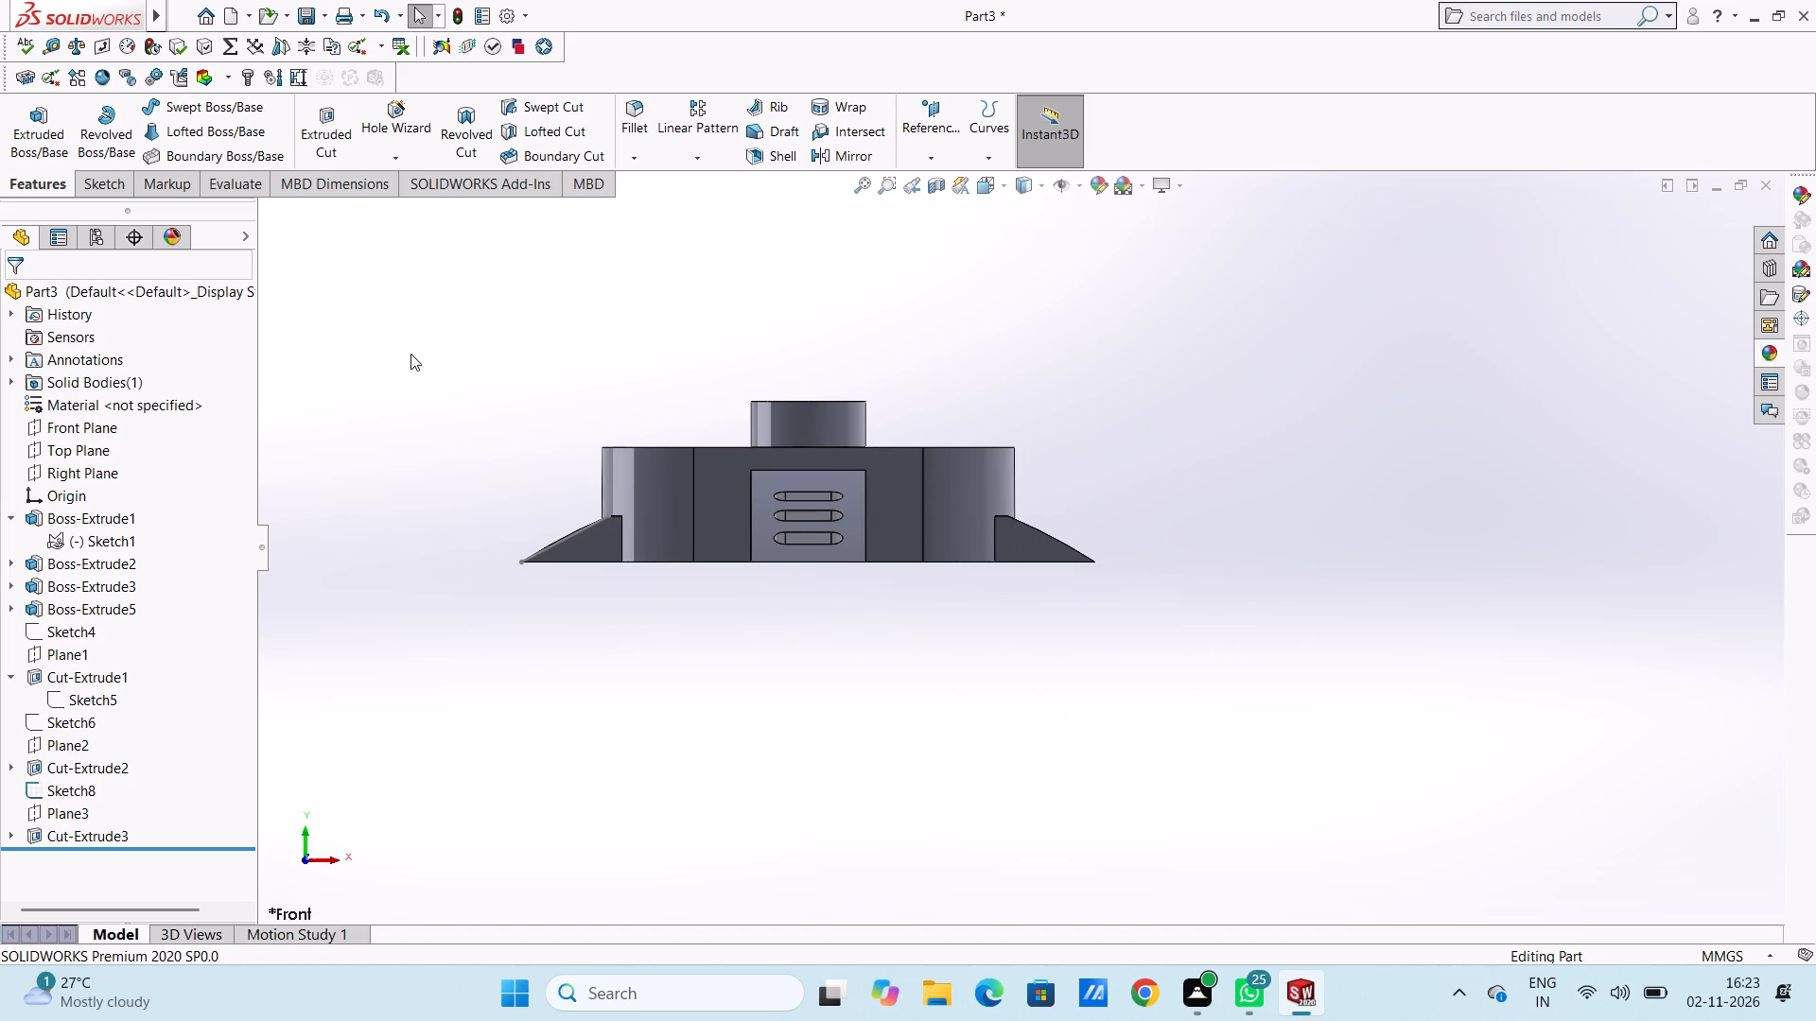
left_click(1034, 541)
left_click(1112, 489)
left_click(1092, 485)
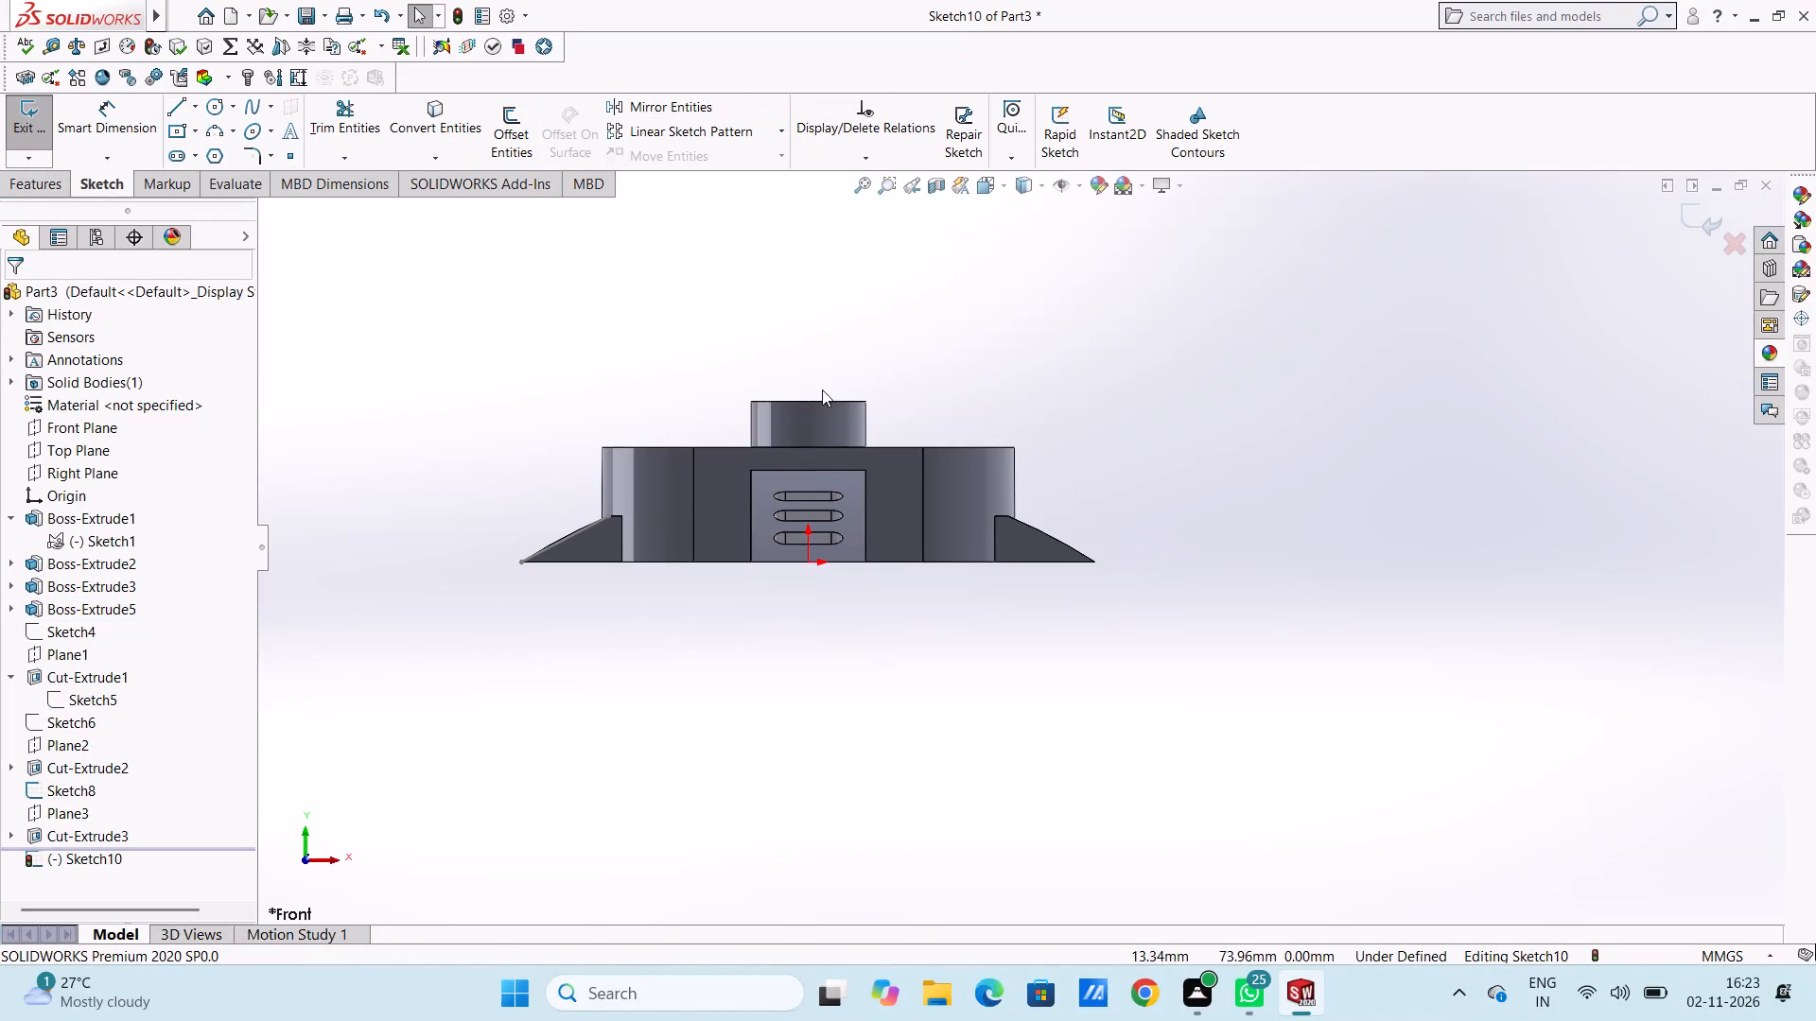
left_click(173, 111)
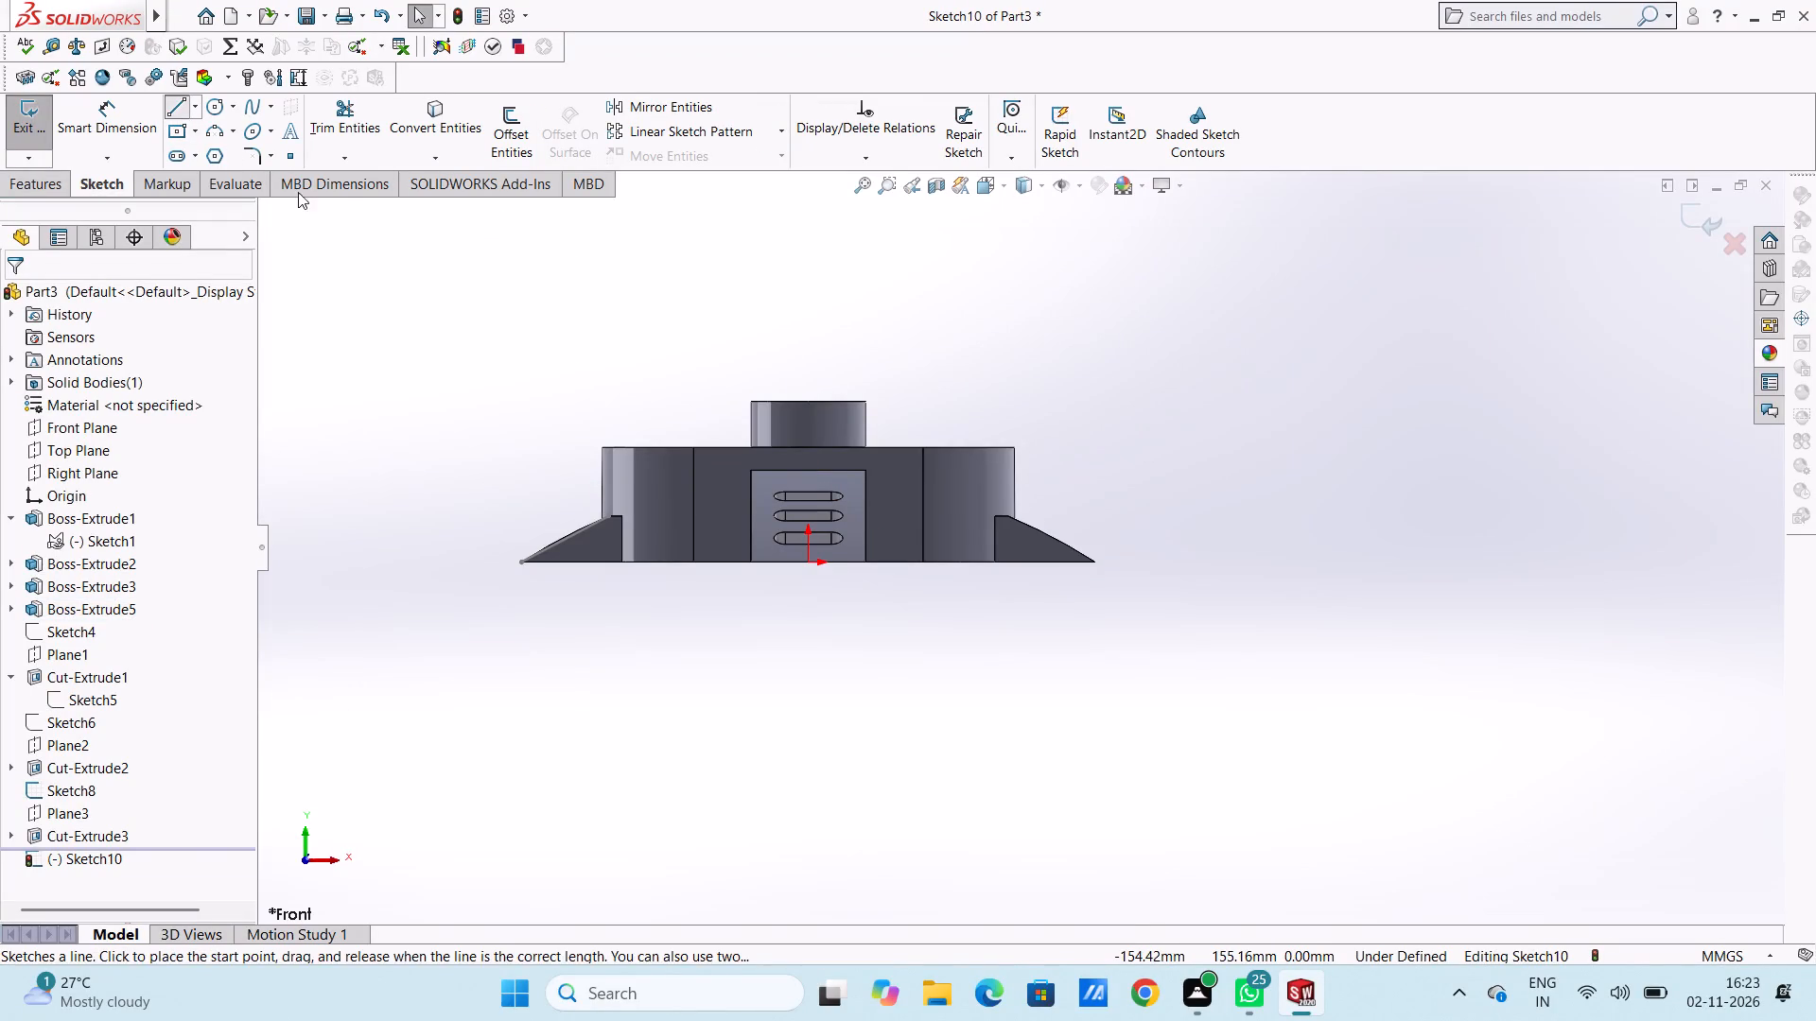
scroll(912, 467, "down", 4)
left_click(1326, 685)
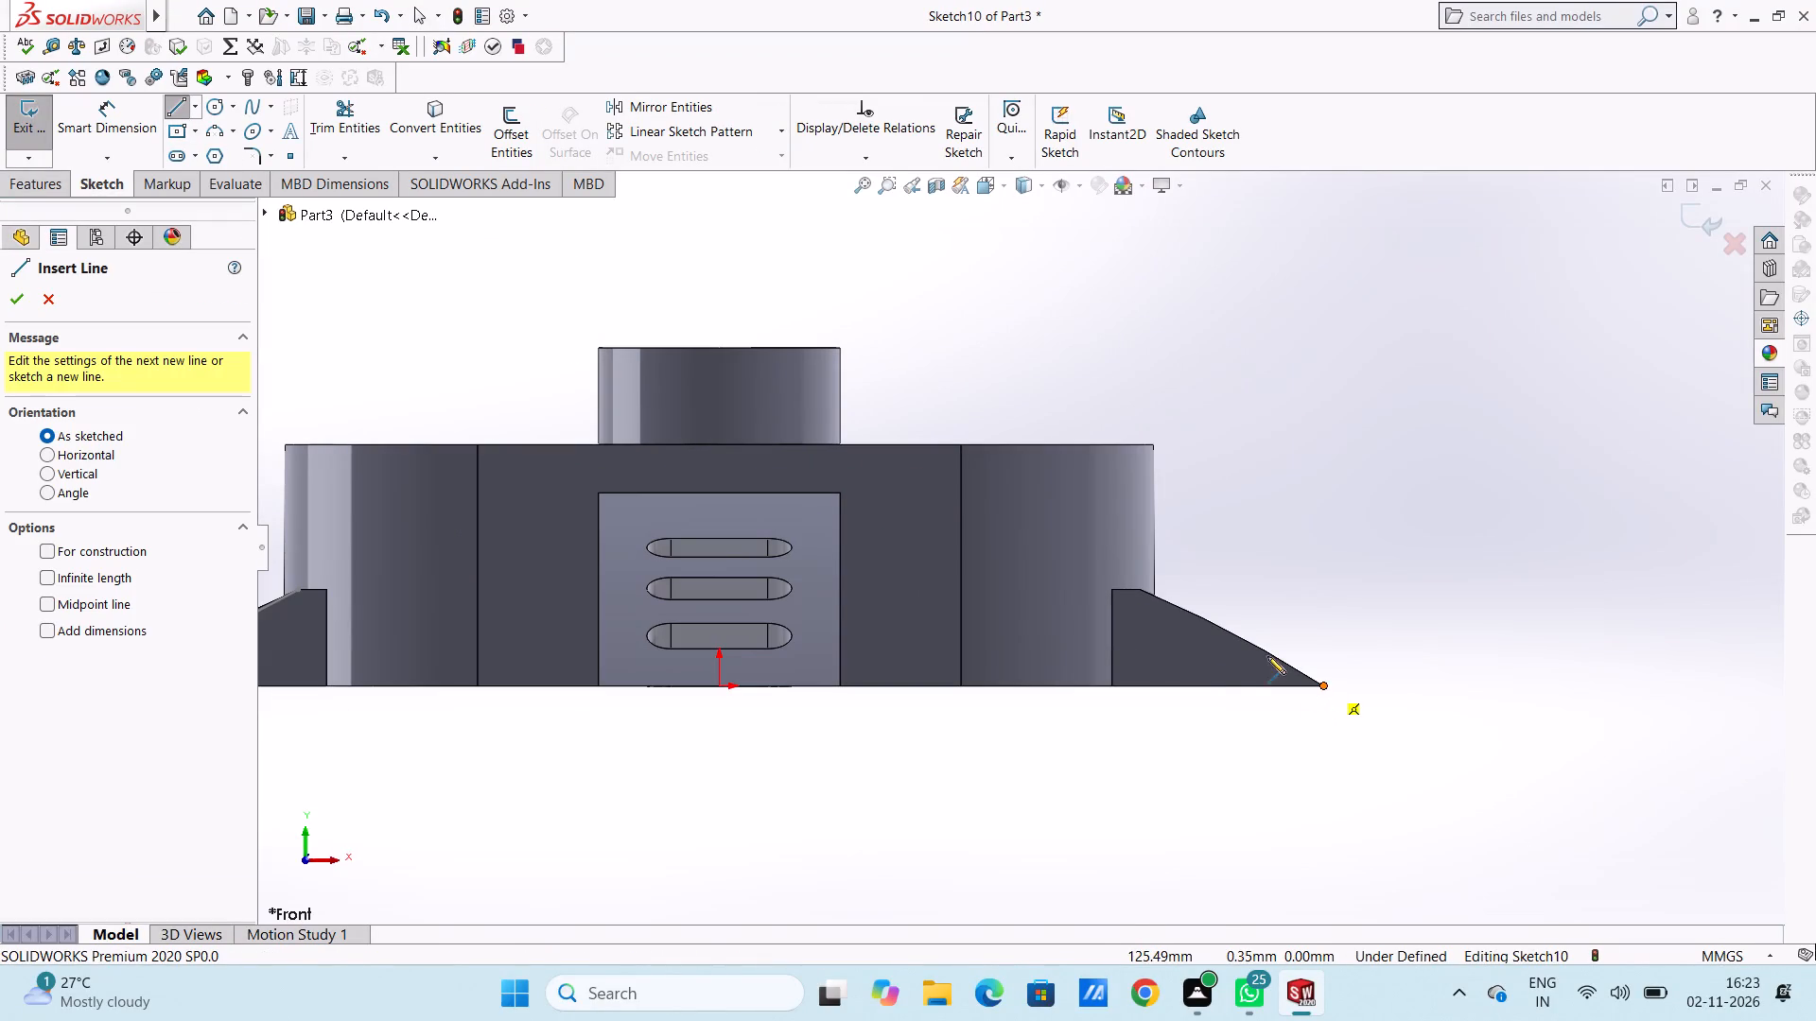
left_click(1142, 592)
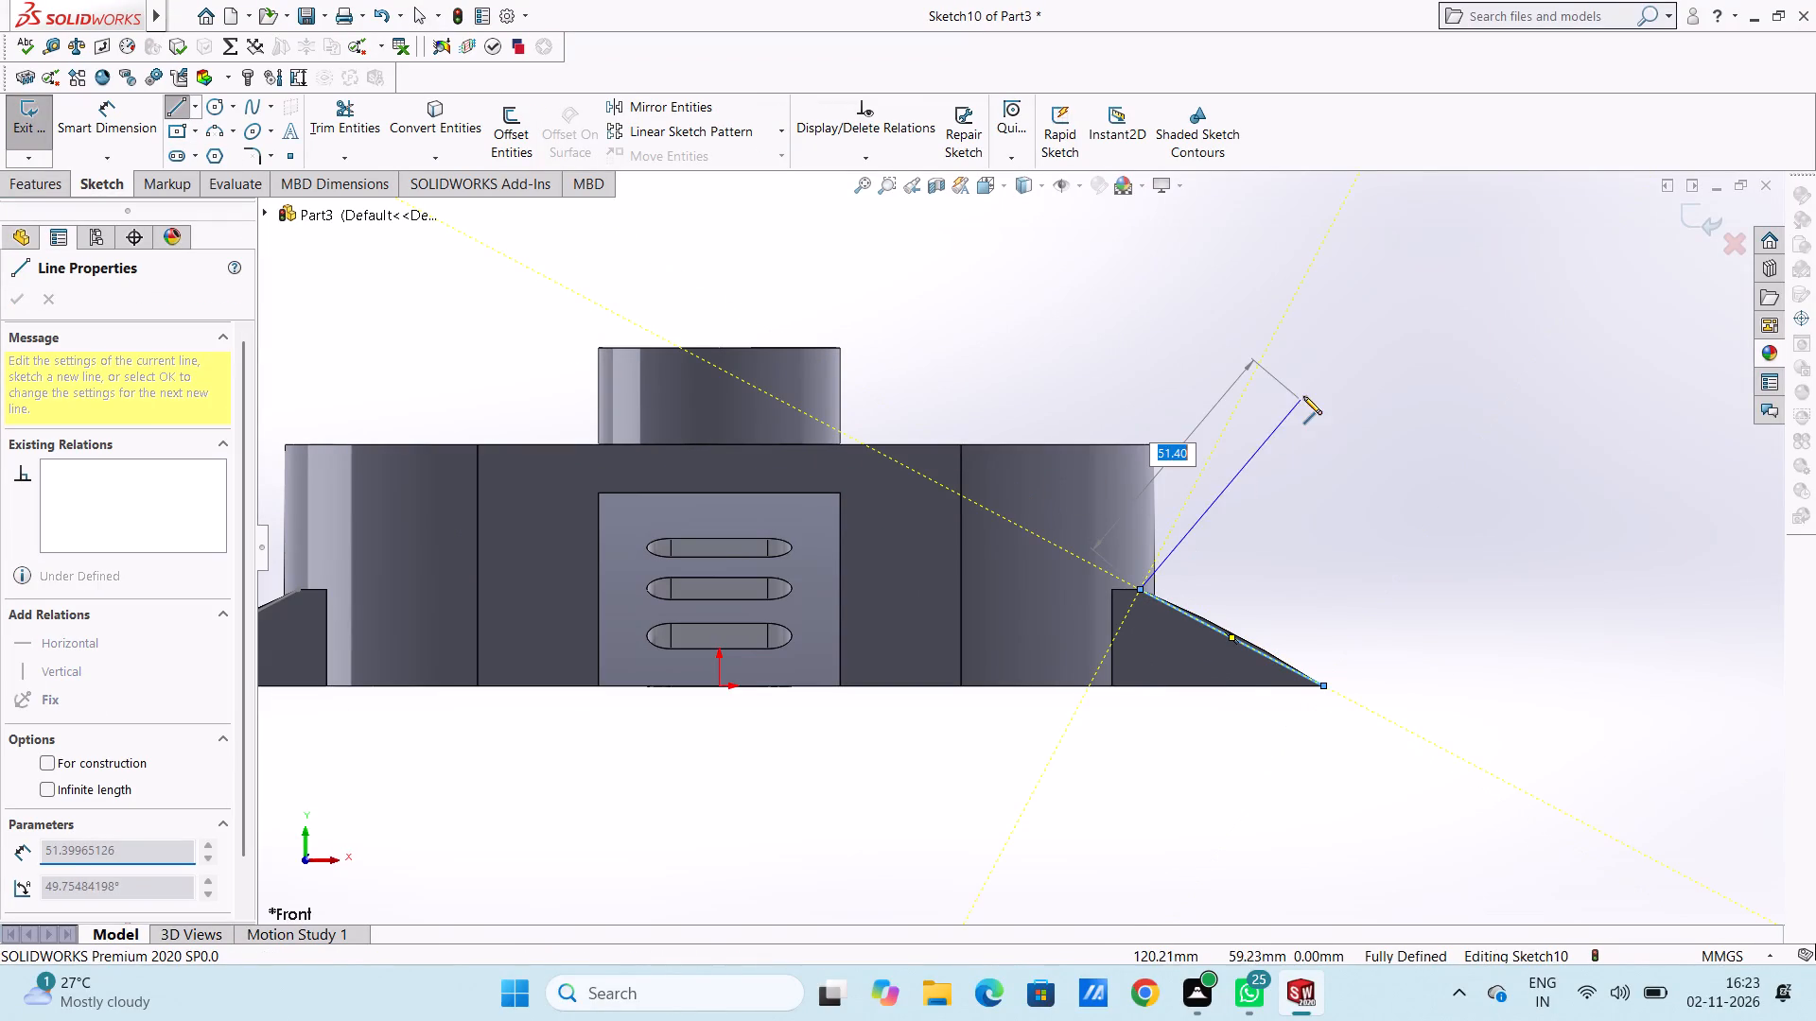
right_click(1303, 396)
left_click(1331, 402)
left_click(1315, 424)
scroll(1300, 464, "up", 3)
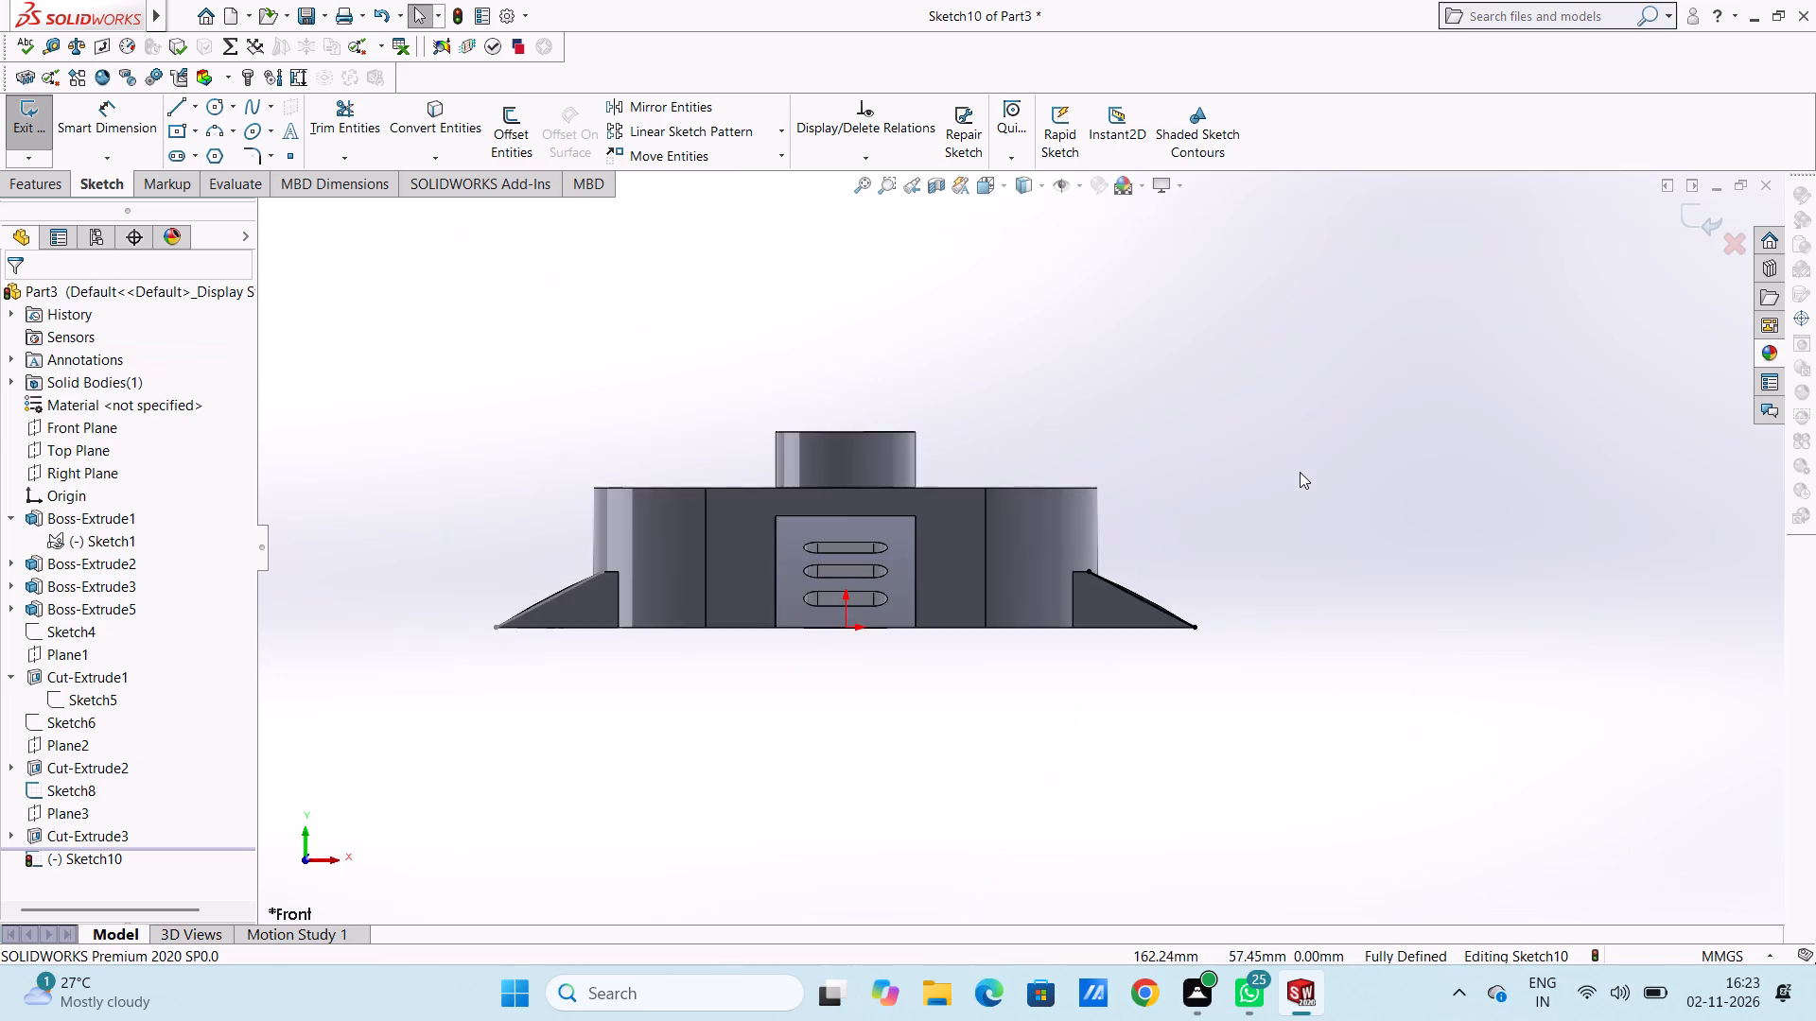
Hide Sketch8, the reference line sketch on the slotted end feature's side.
middle_click_drag(1282, 510, 1231, 663)
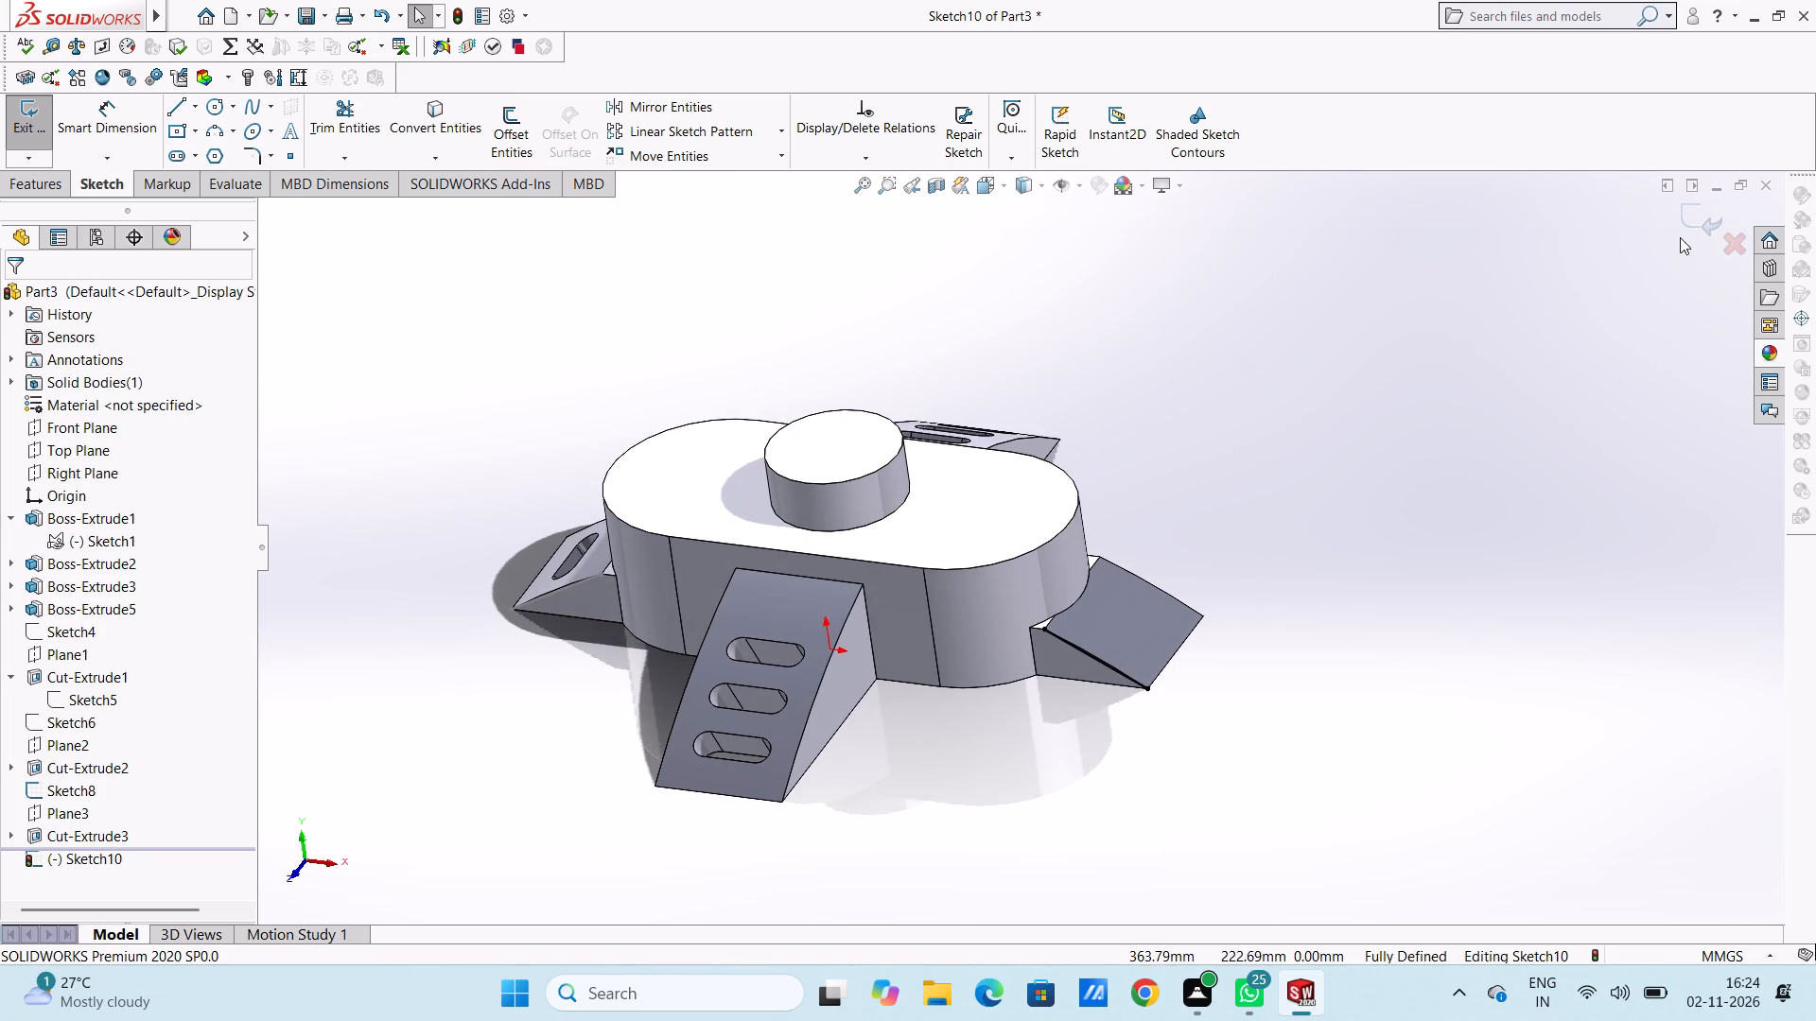
middle_click_drag(1448, 393, 1577, 632)
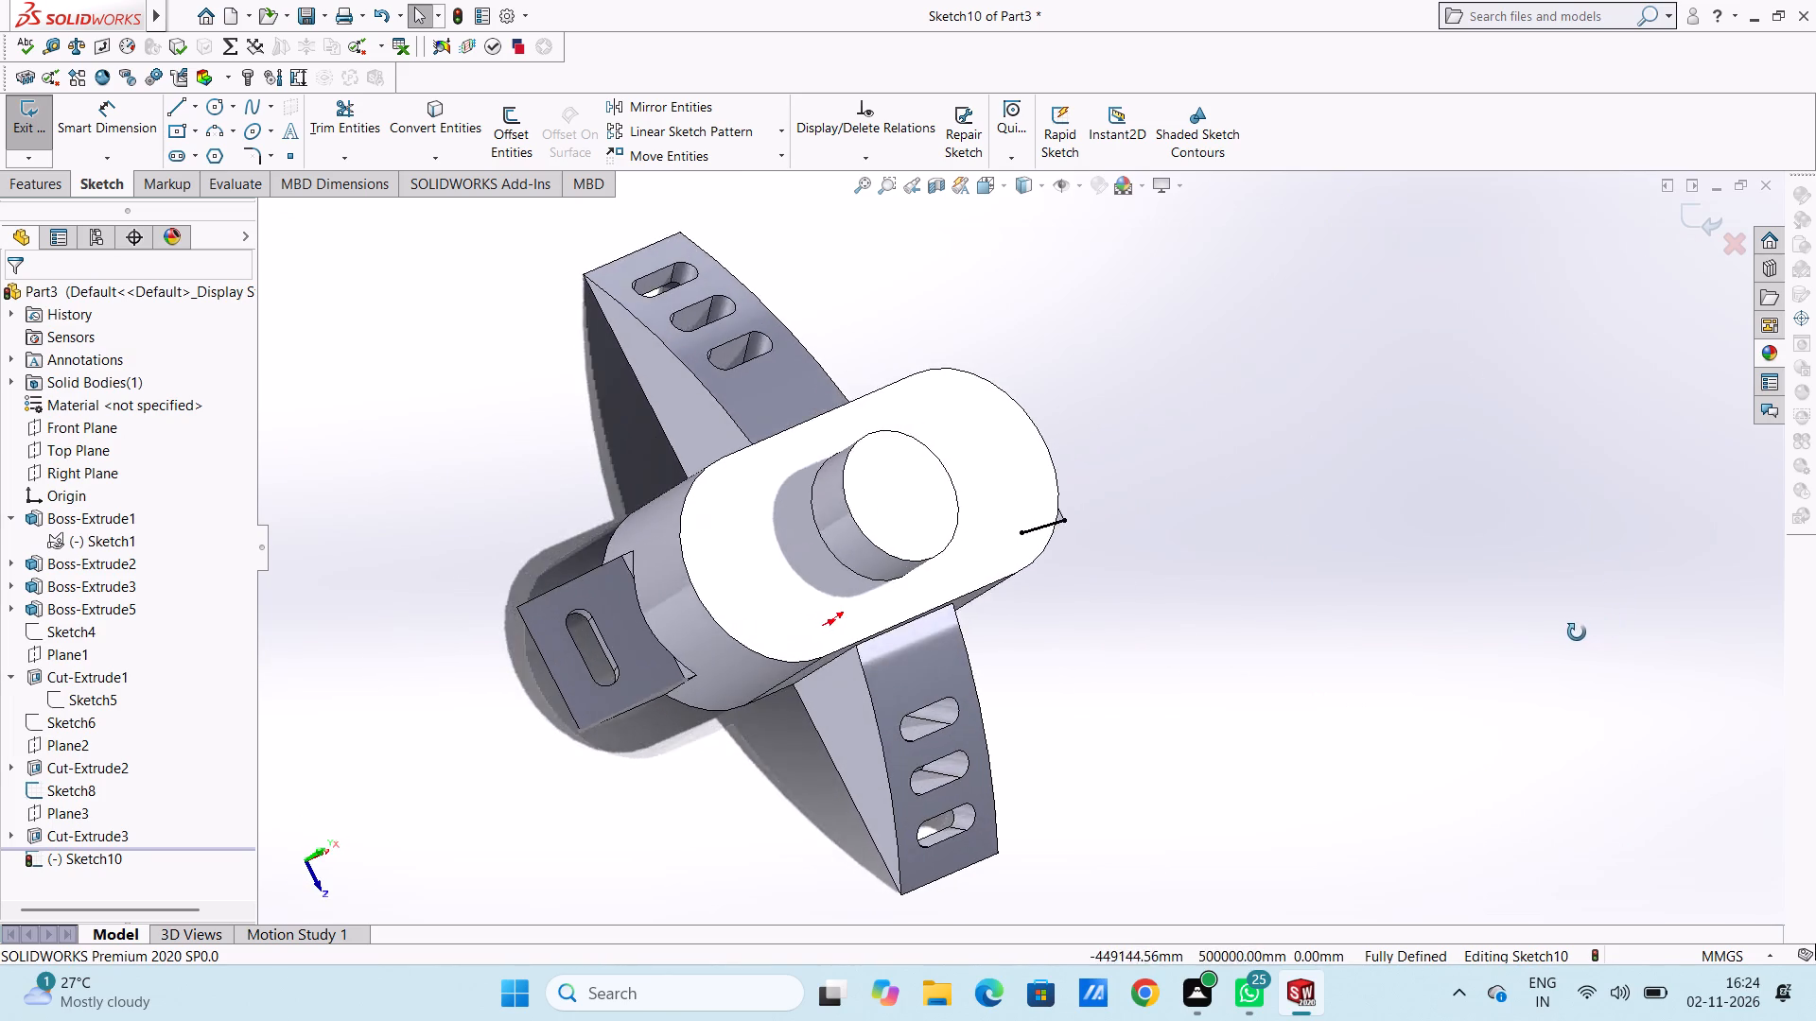
middle_click_drag(1577, 632, 1535, 405)
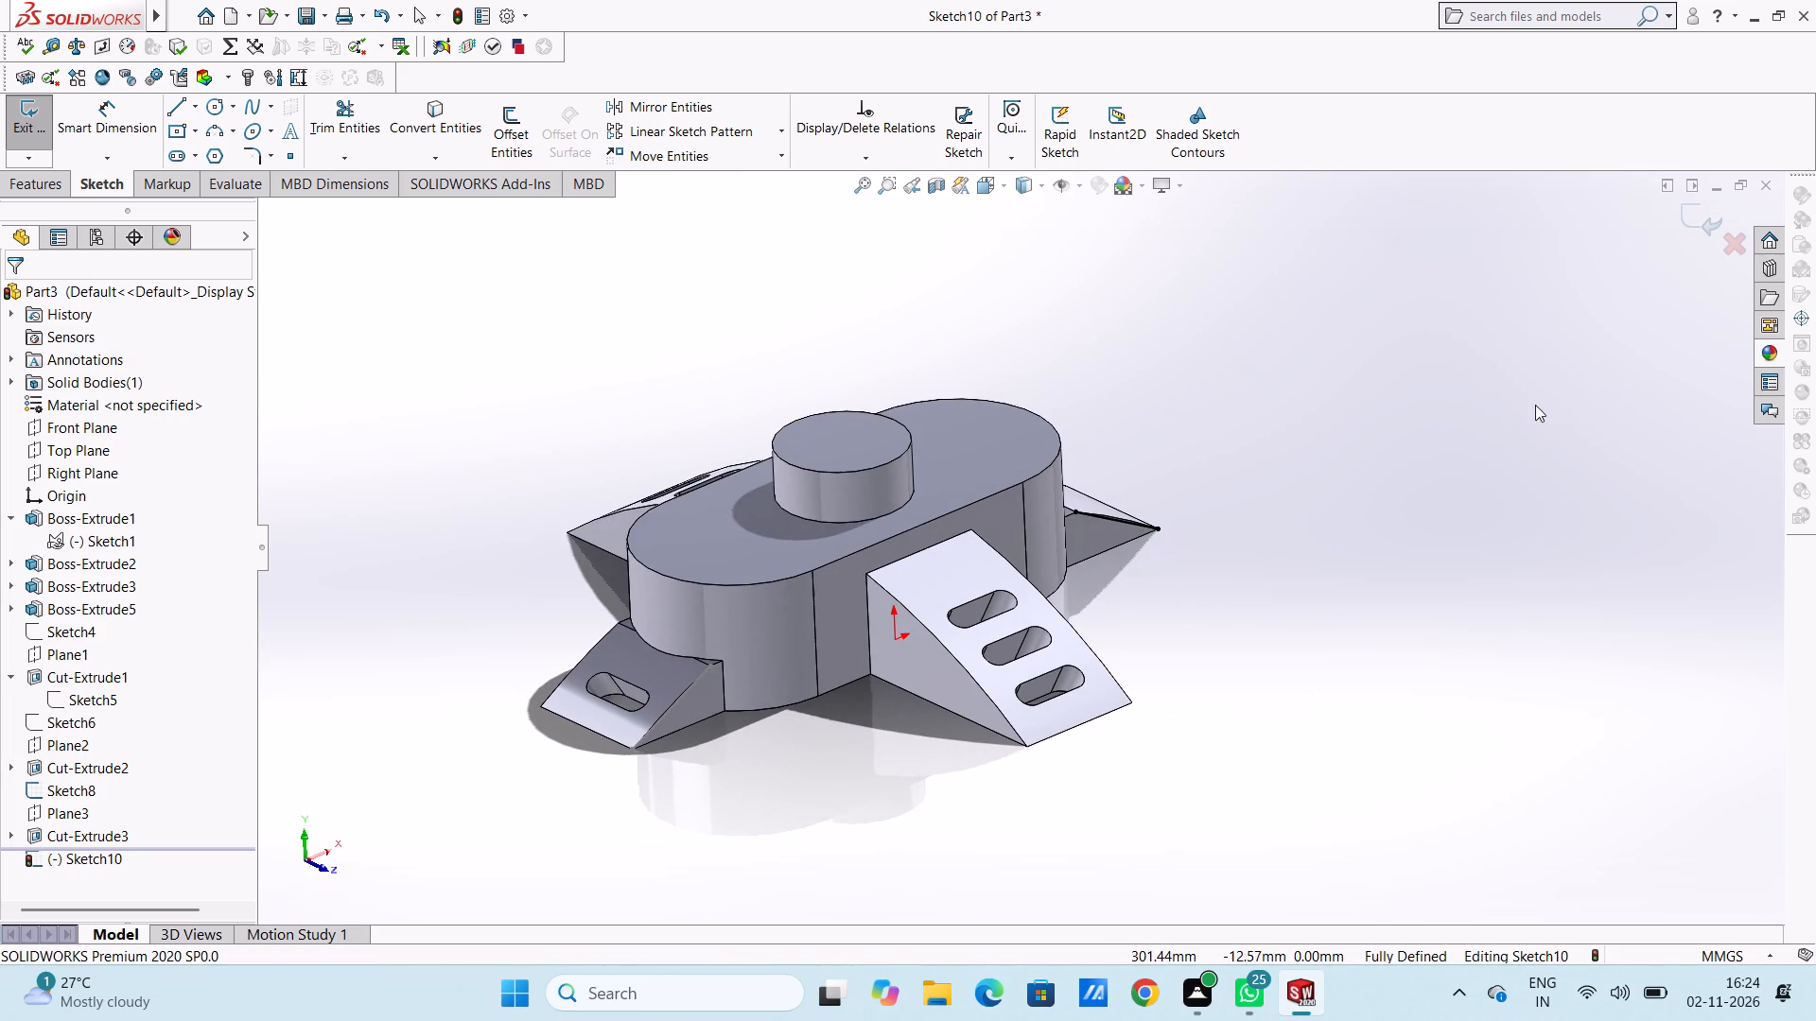
scroll(794, 681, "up", 4)
middle_click_drag(790, 728, 760, 617)
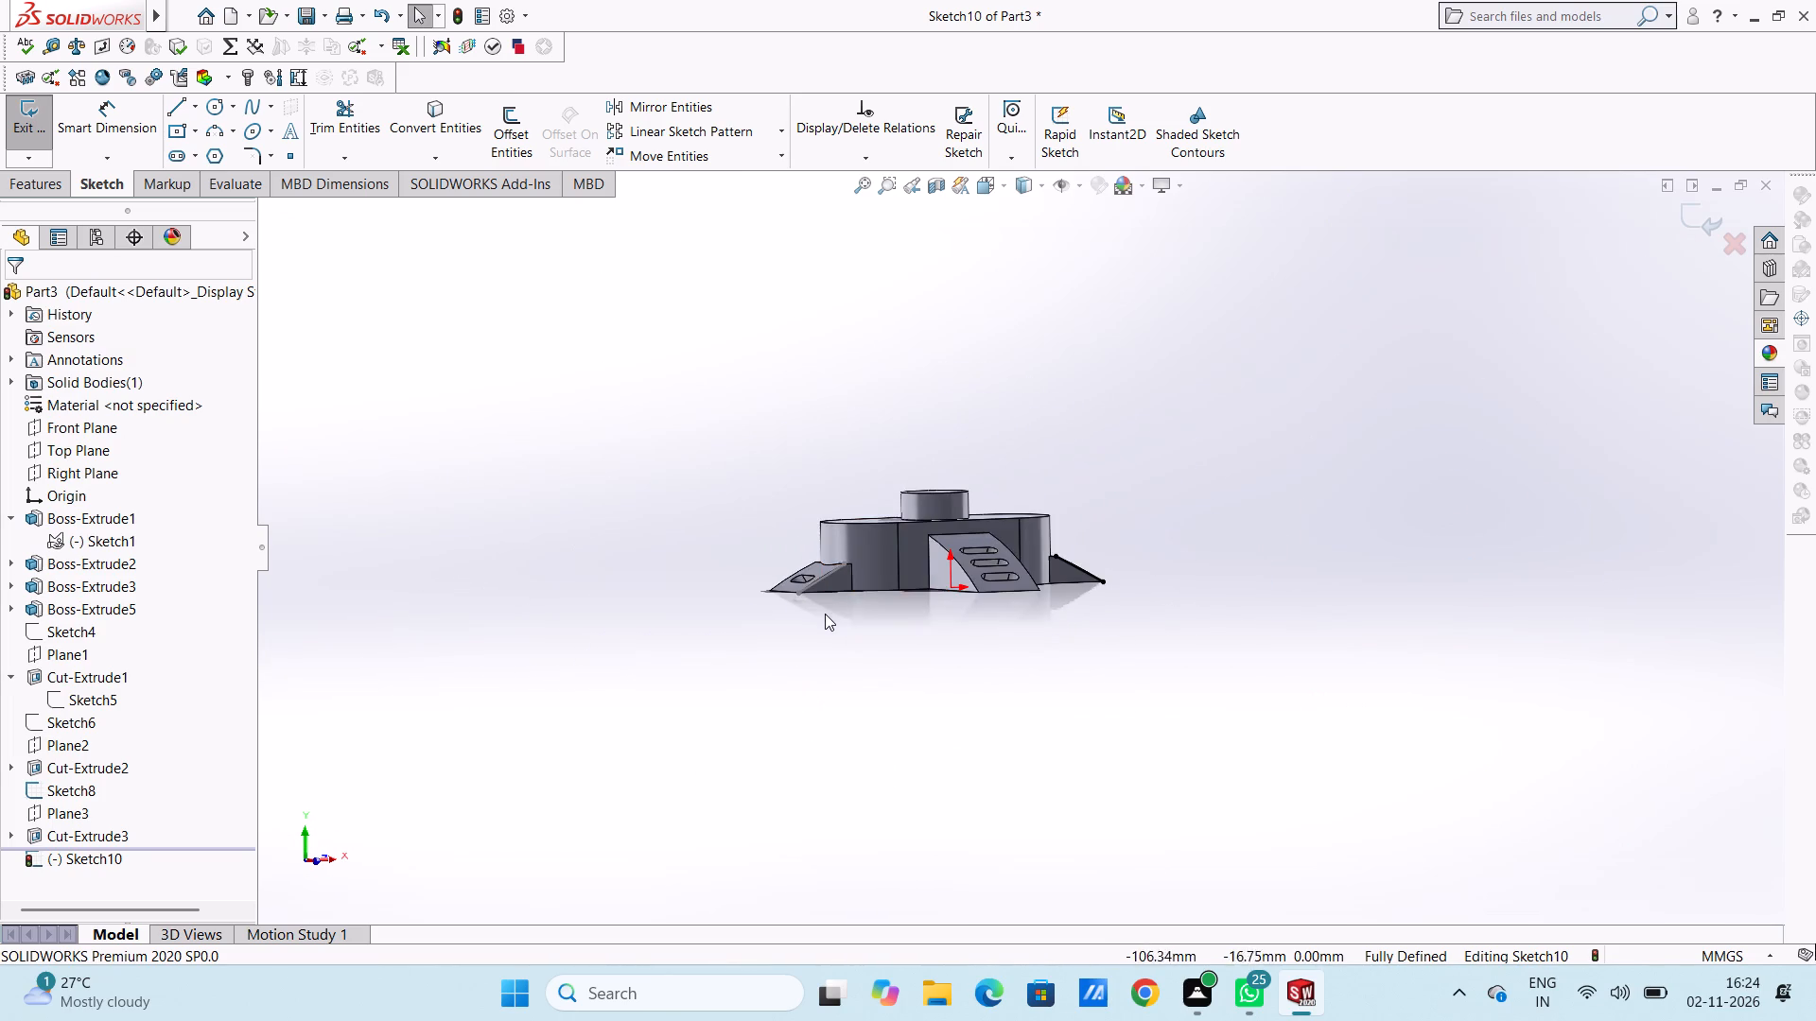
scroll(826, 611, "down", 4)
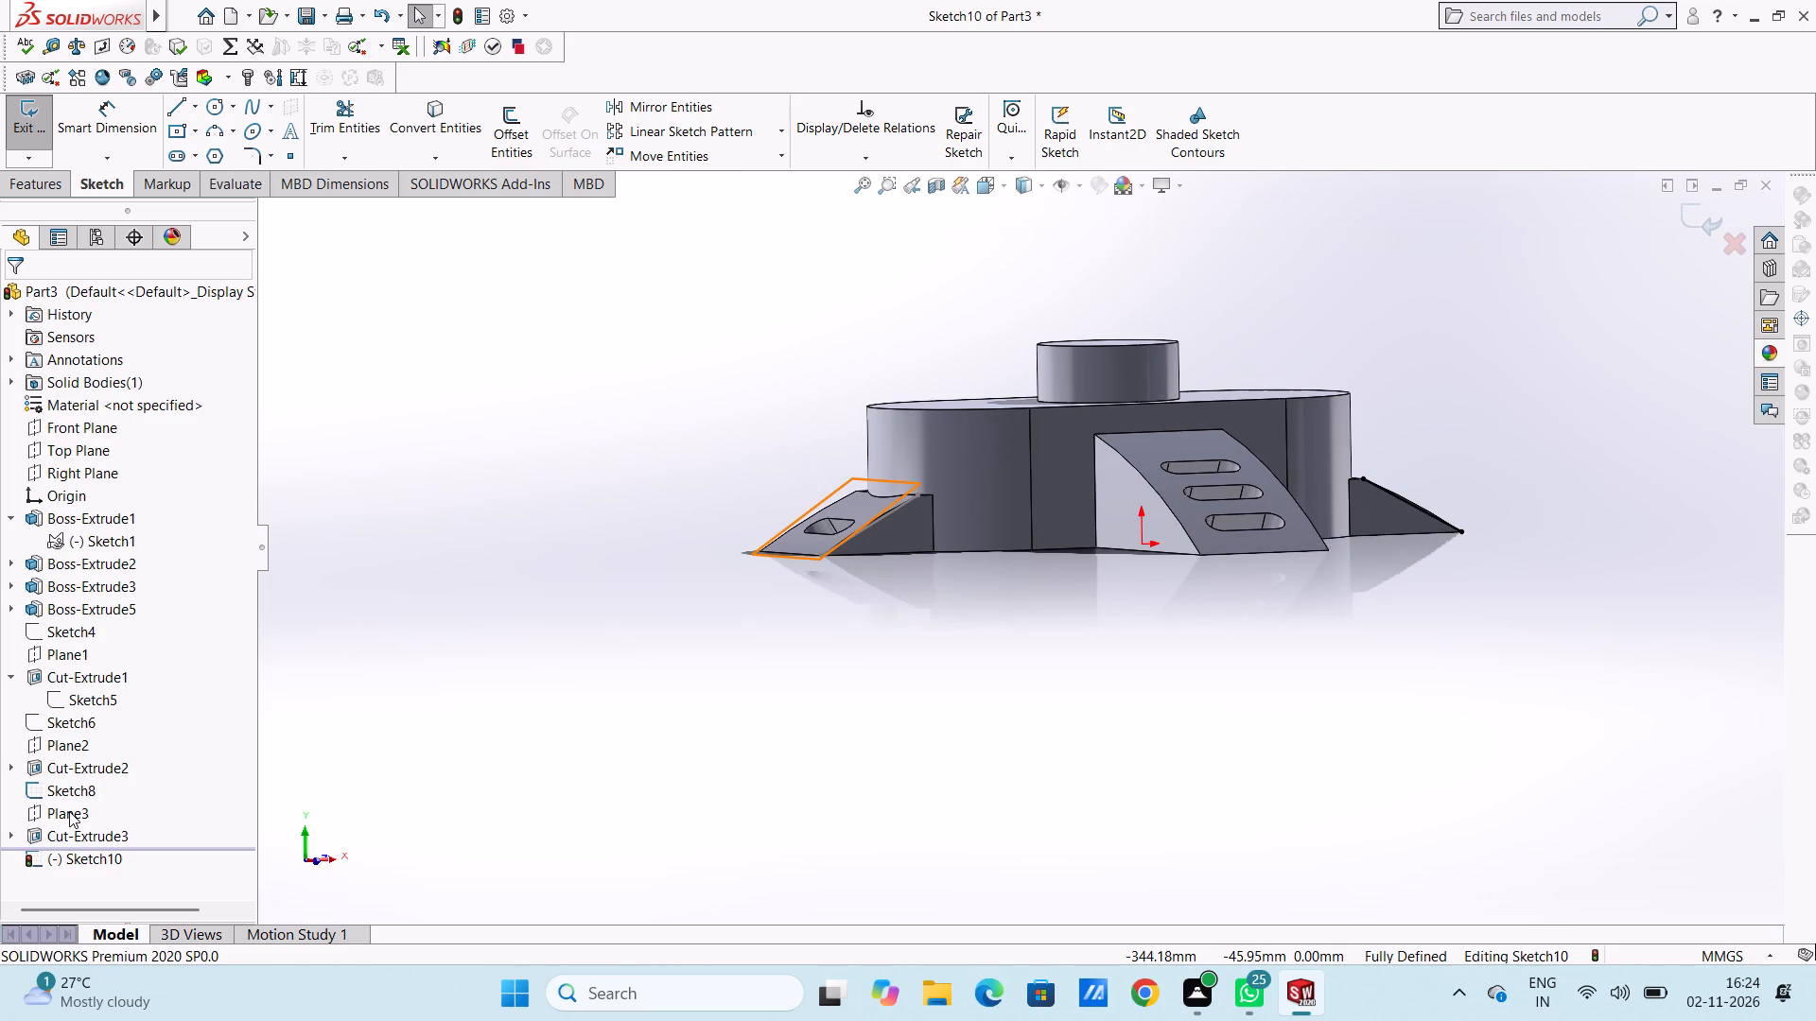
left_click(99, 779)
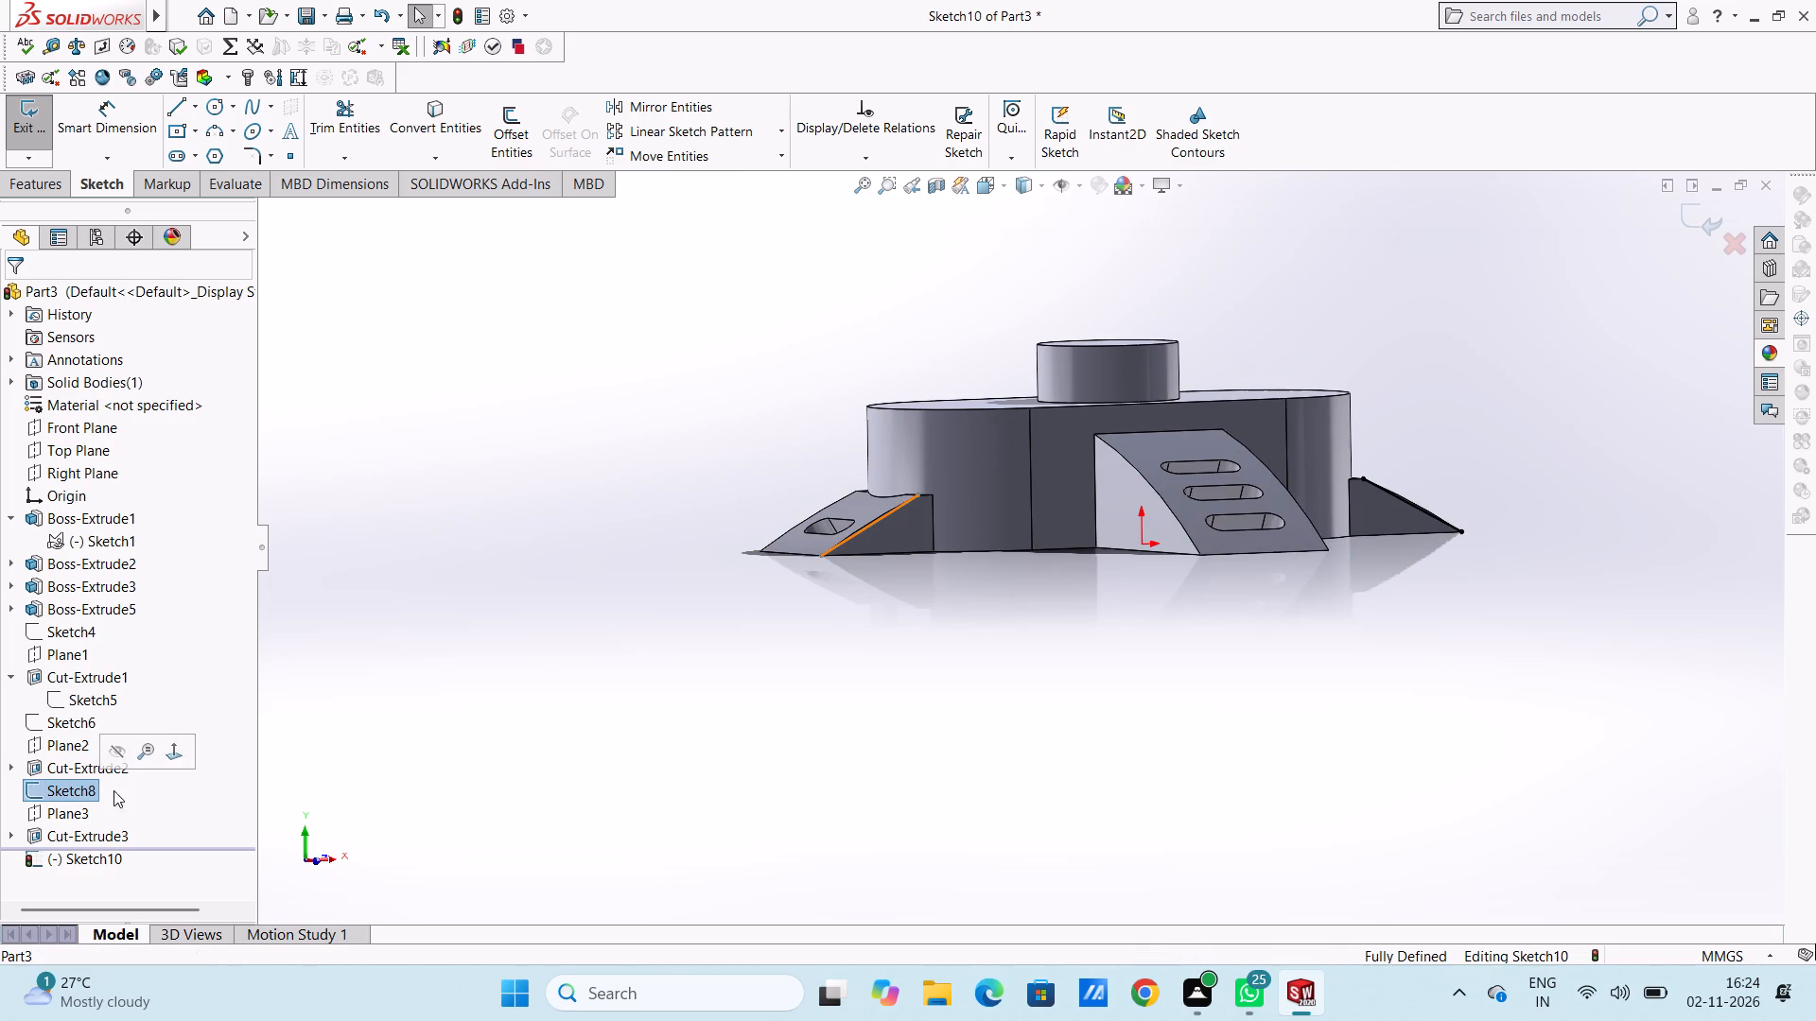
left_click(118, 753)
left_click(585, 736)
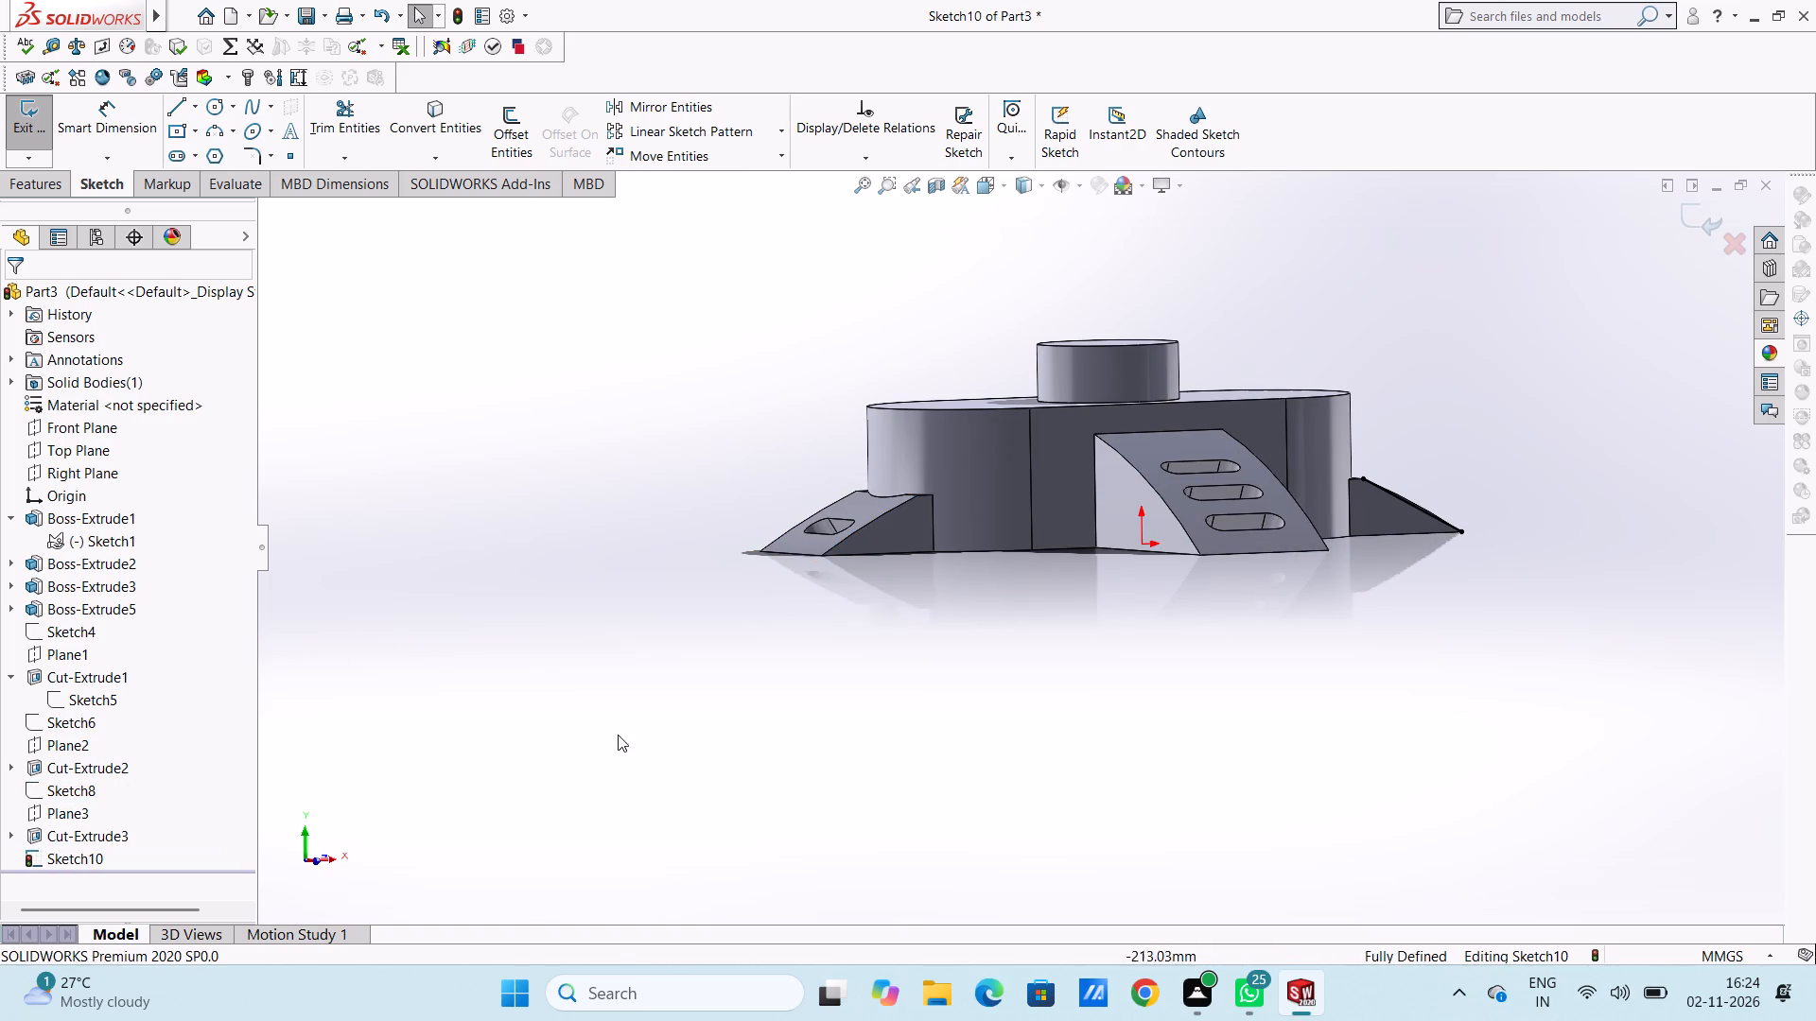
Finish the line sketch on the unslotted end feature's side face.
scroll(987, 657, "up", 3)
middle_click_drag(1021, 595, 977, 843)
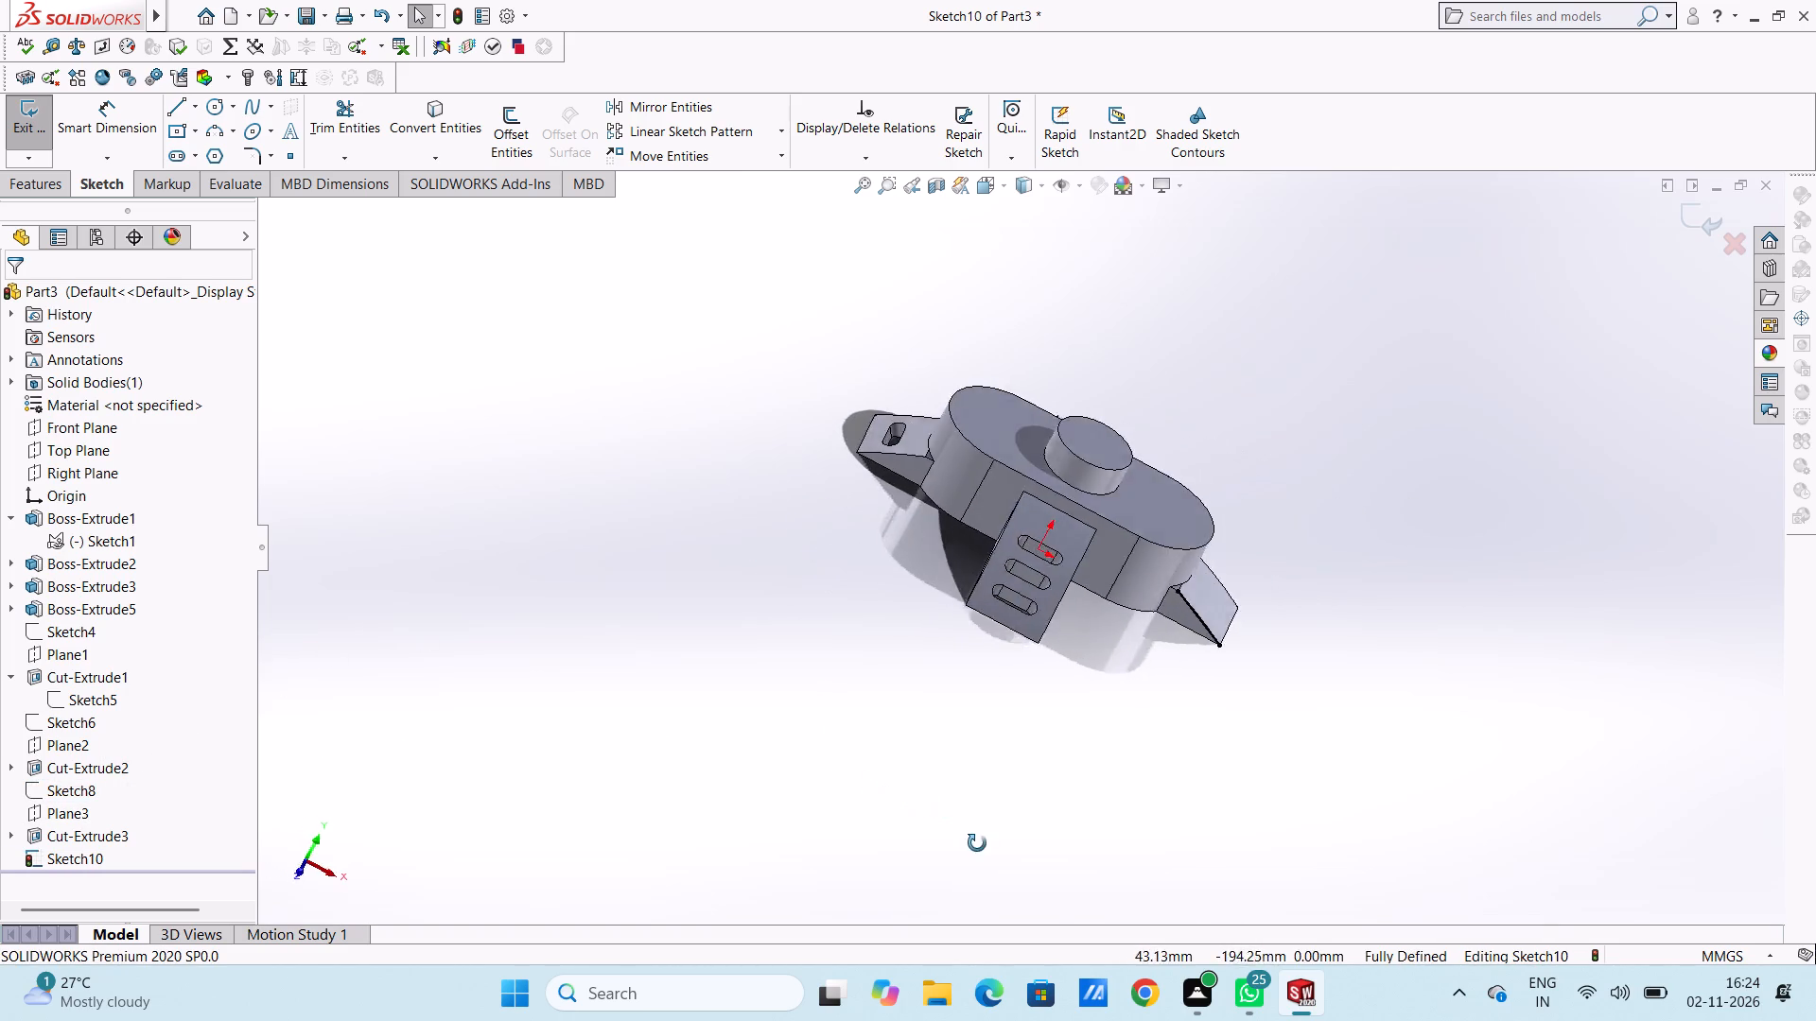
middle_click_drag(977, 843, 957, 828)
middle_click_drag(977, 650, 1003, 646)
middle_click_drag(1288, 587, 1338, 458)
middle_click_drag(1361, 546, 1206, 621)
scroll(1215, 535, "down", 6)
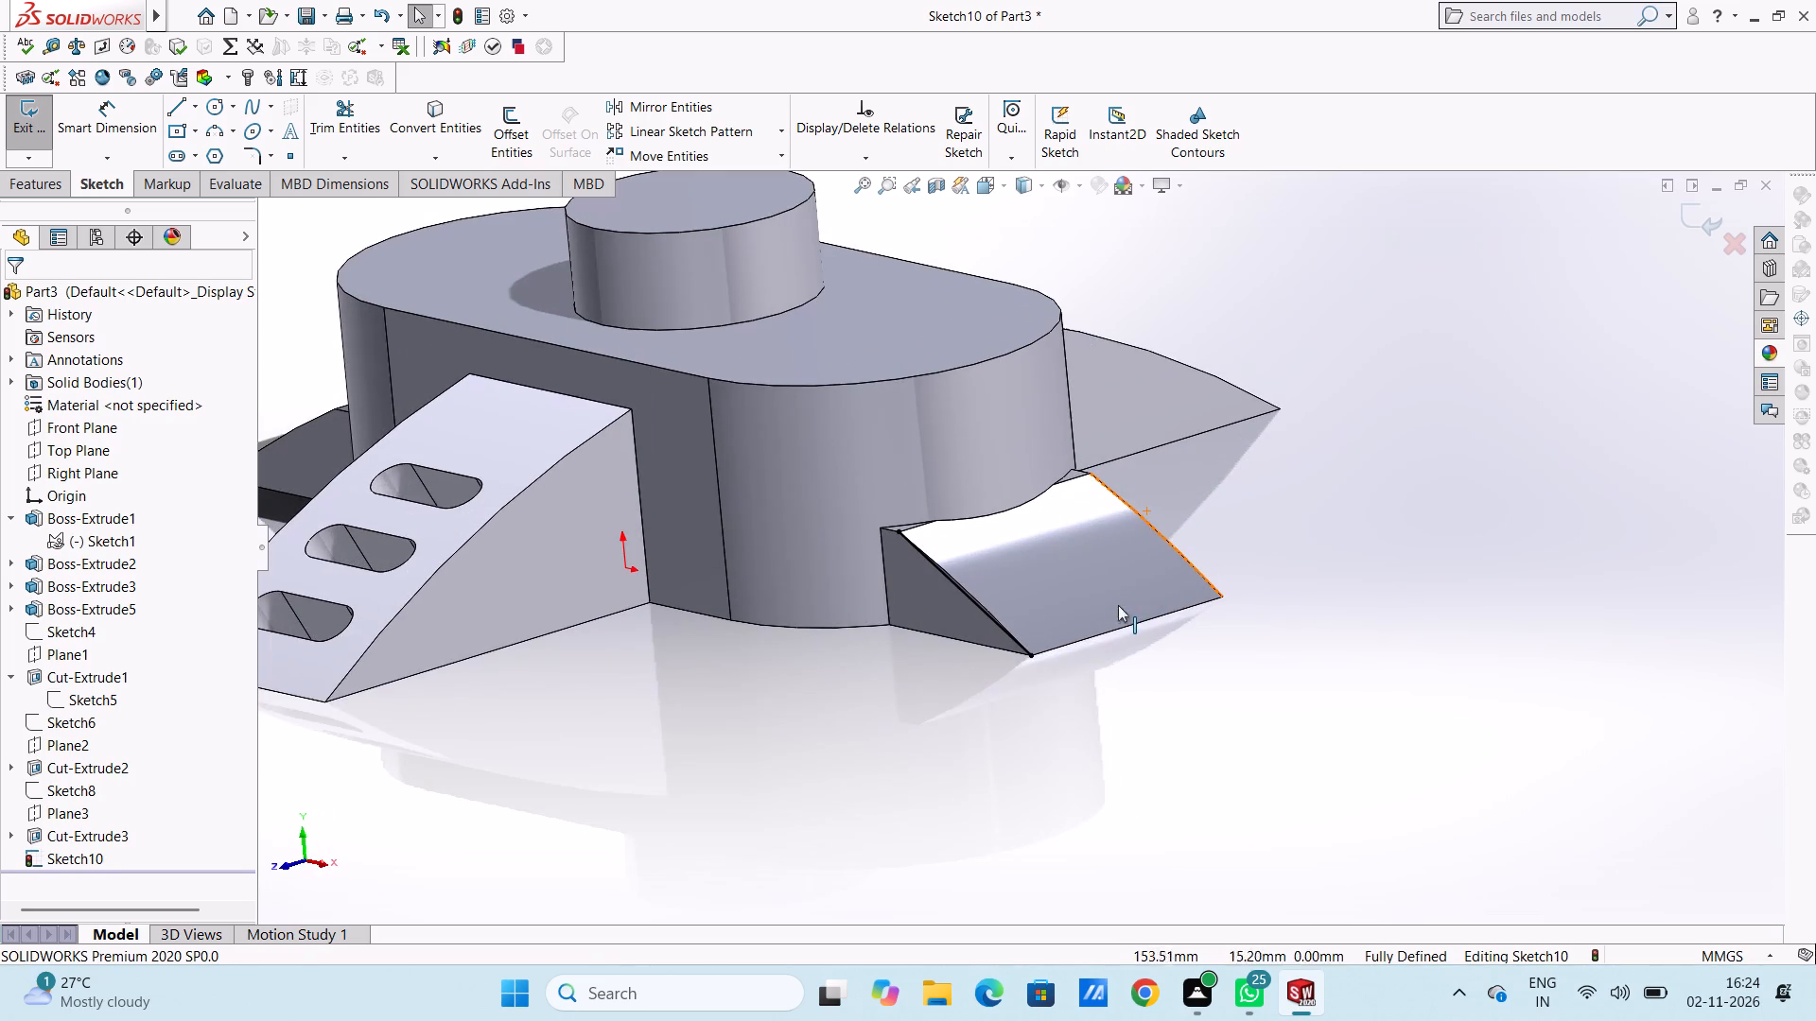
middle_click_drag(1272, 541, 1319, 568)
scroll(1395, 578, "up", 4)
scroll(1388, 578, "down", 5)
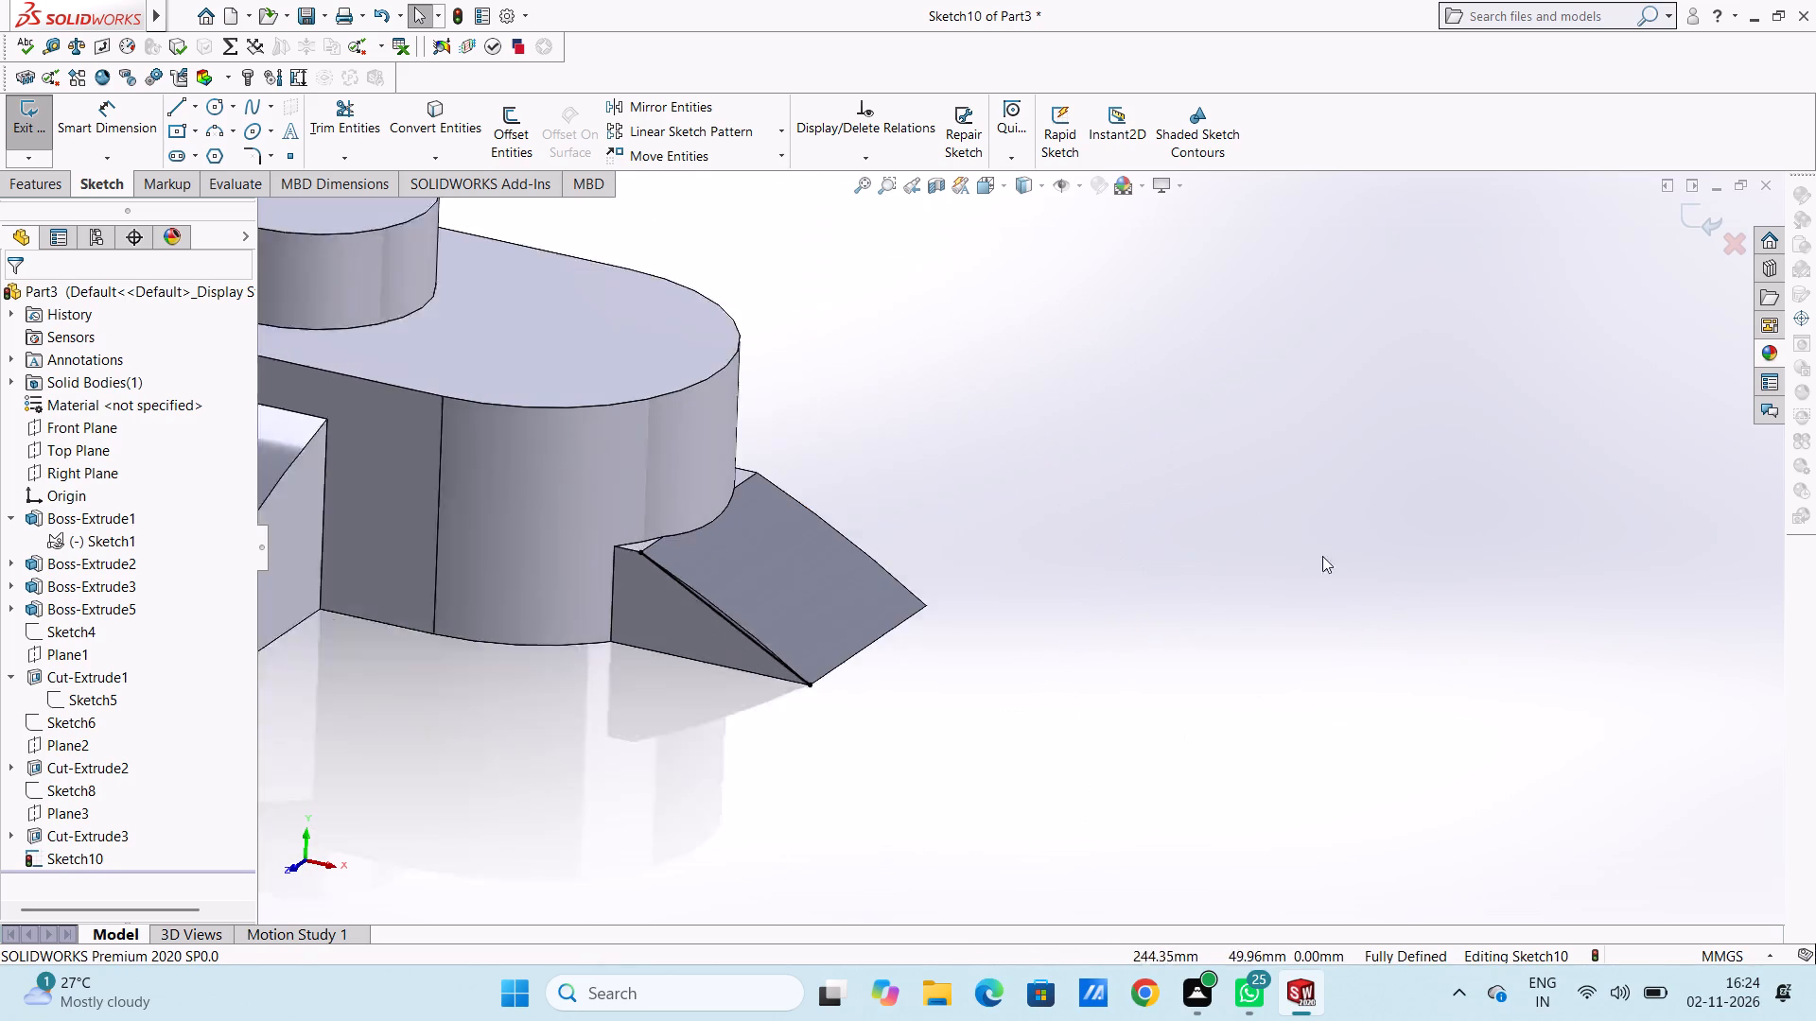
scroll(1026, 524, "up", 4)
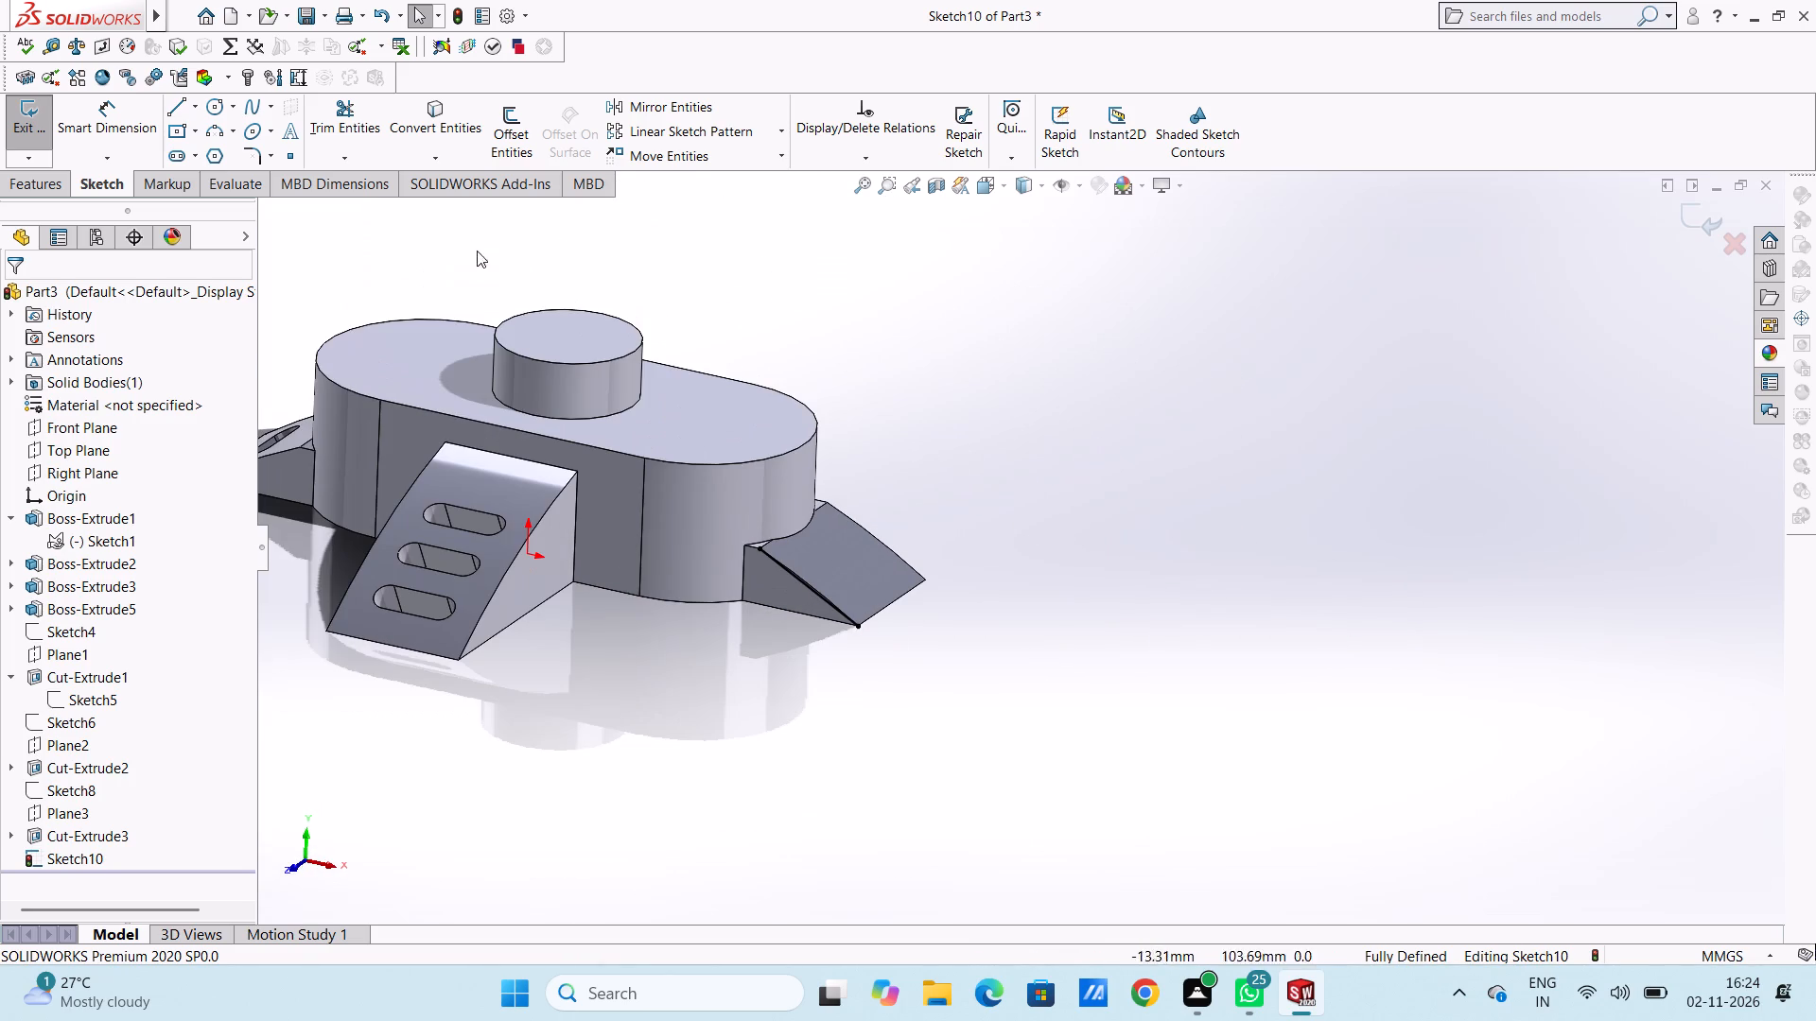
left_click(1695, 226)
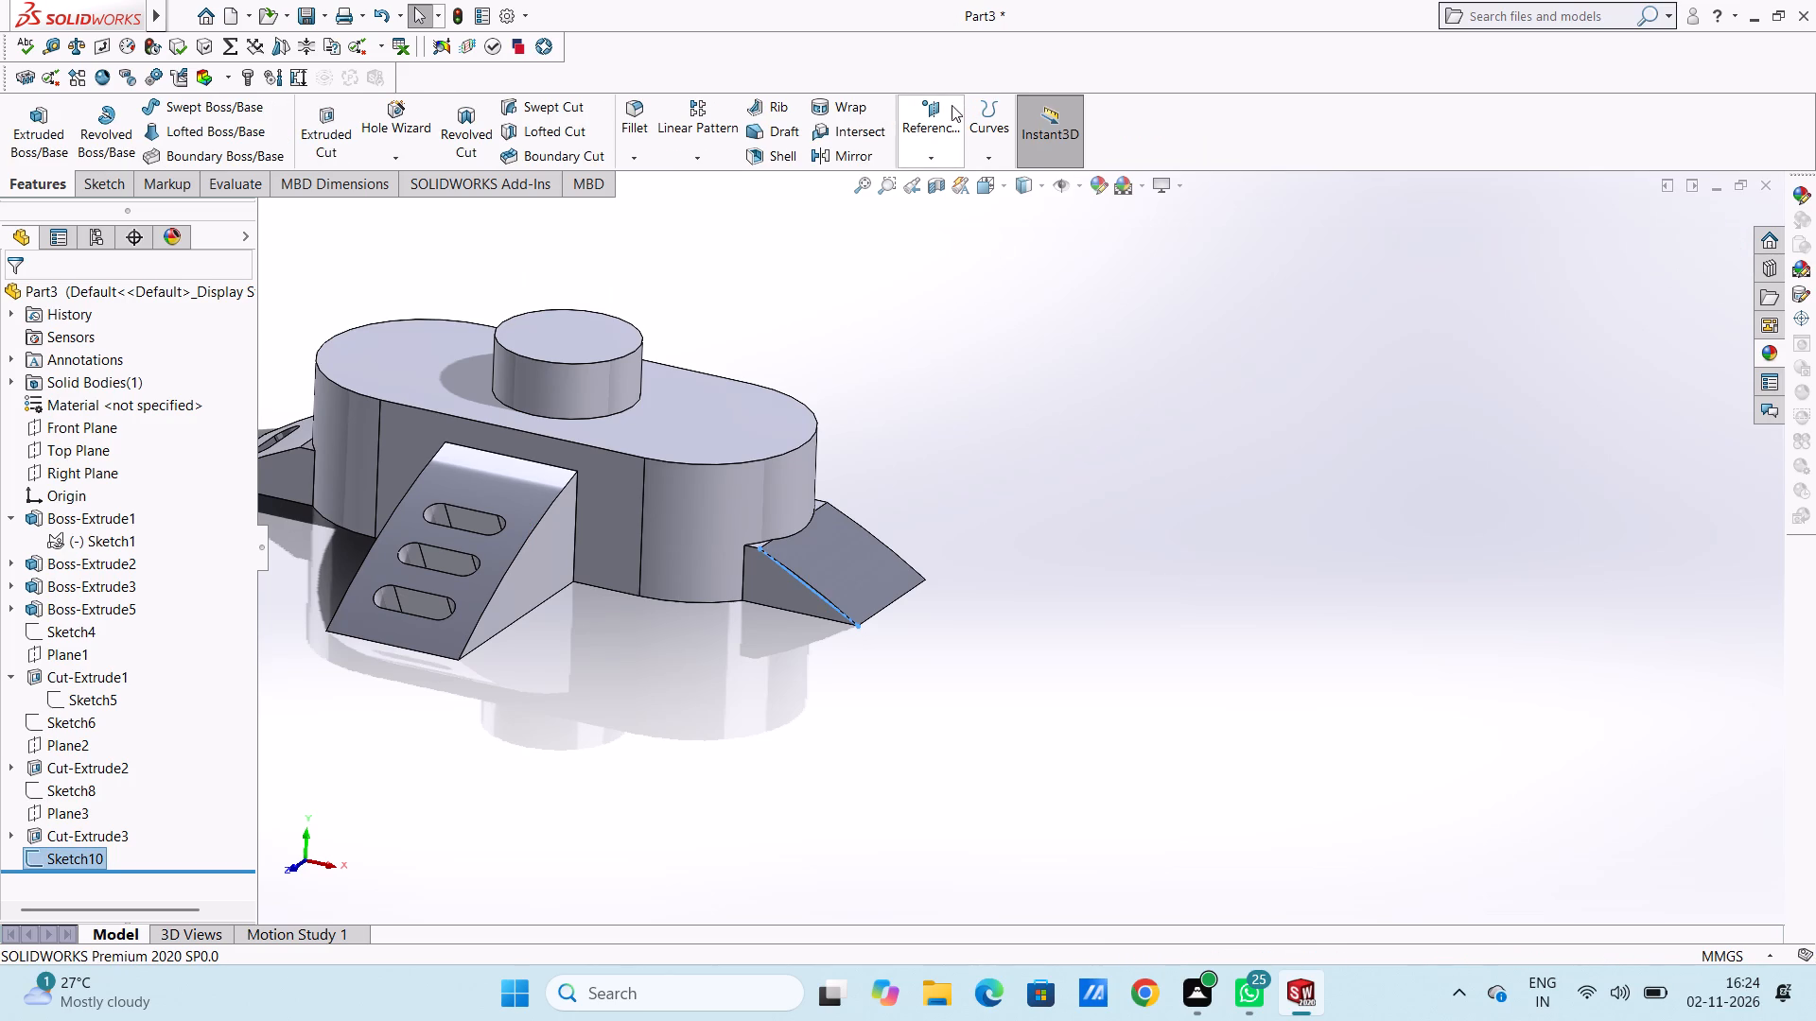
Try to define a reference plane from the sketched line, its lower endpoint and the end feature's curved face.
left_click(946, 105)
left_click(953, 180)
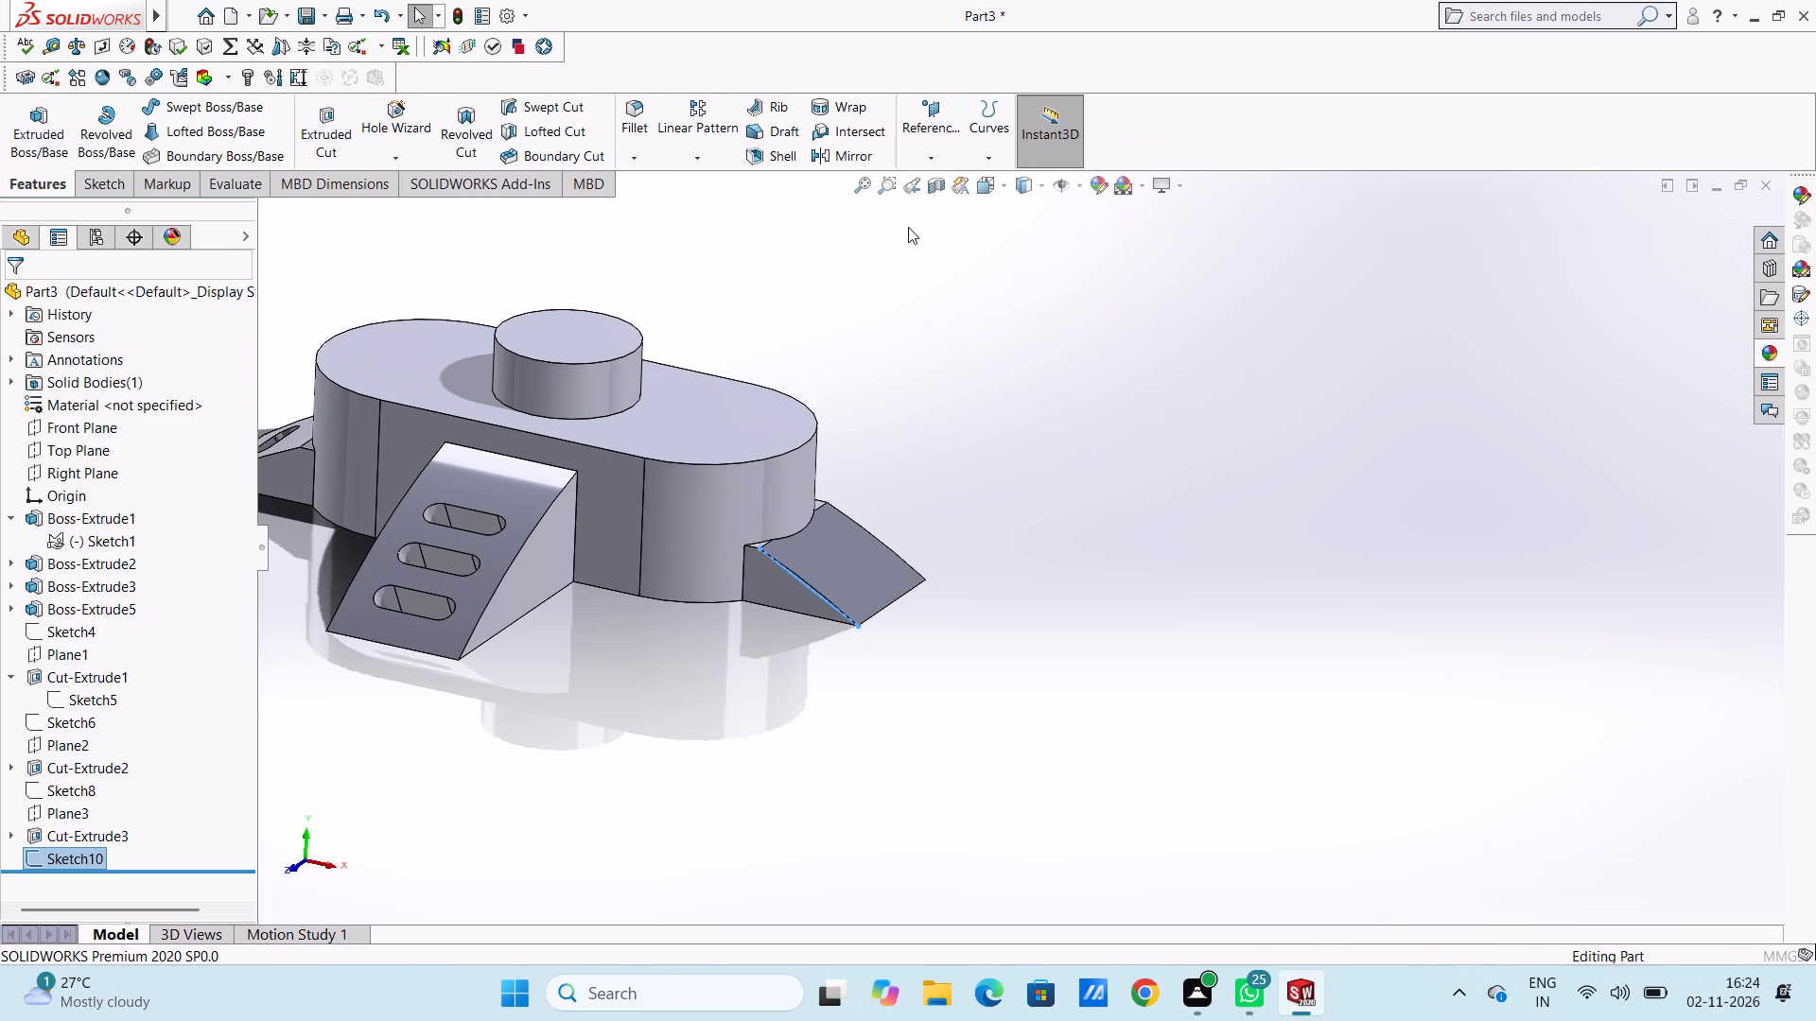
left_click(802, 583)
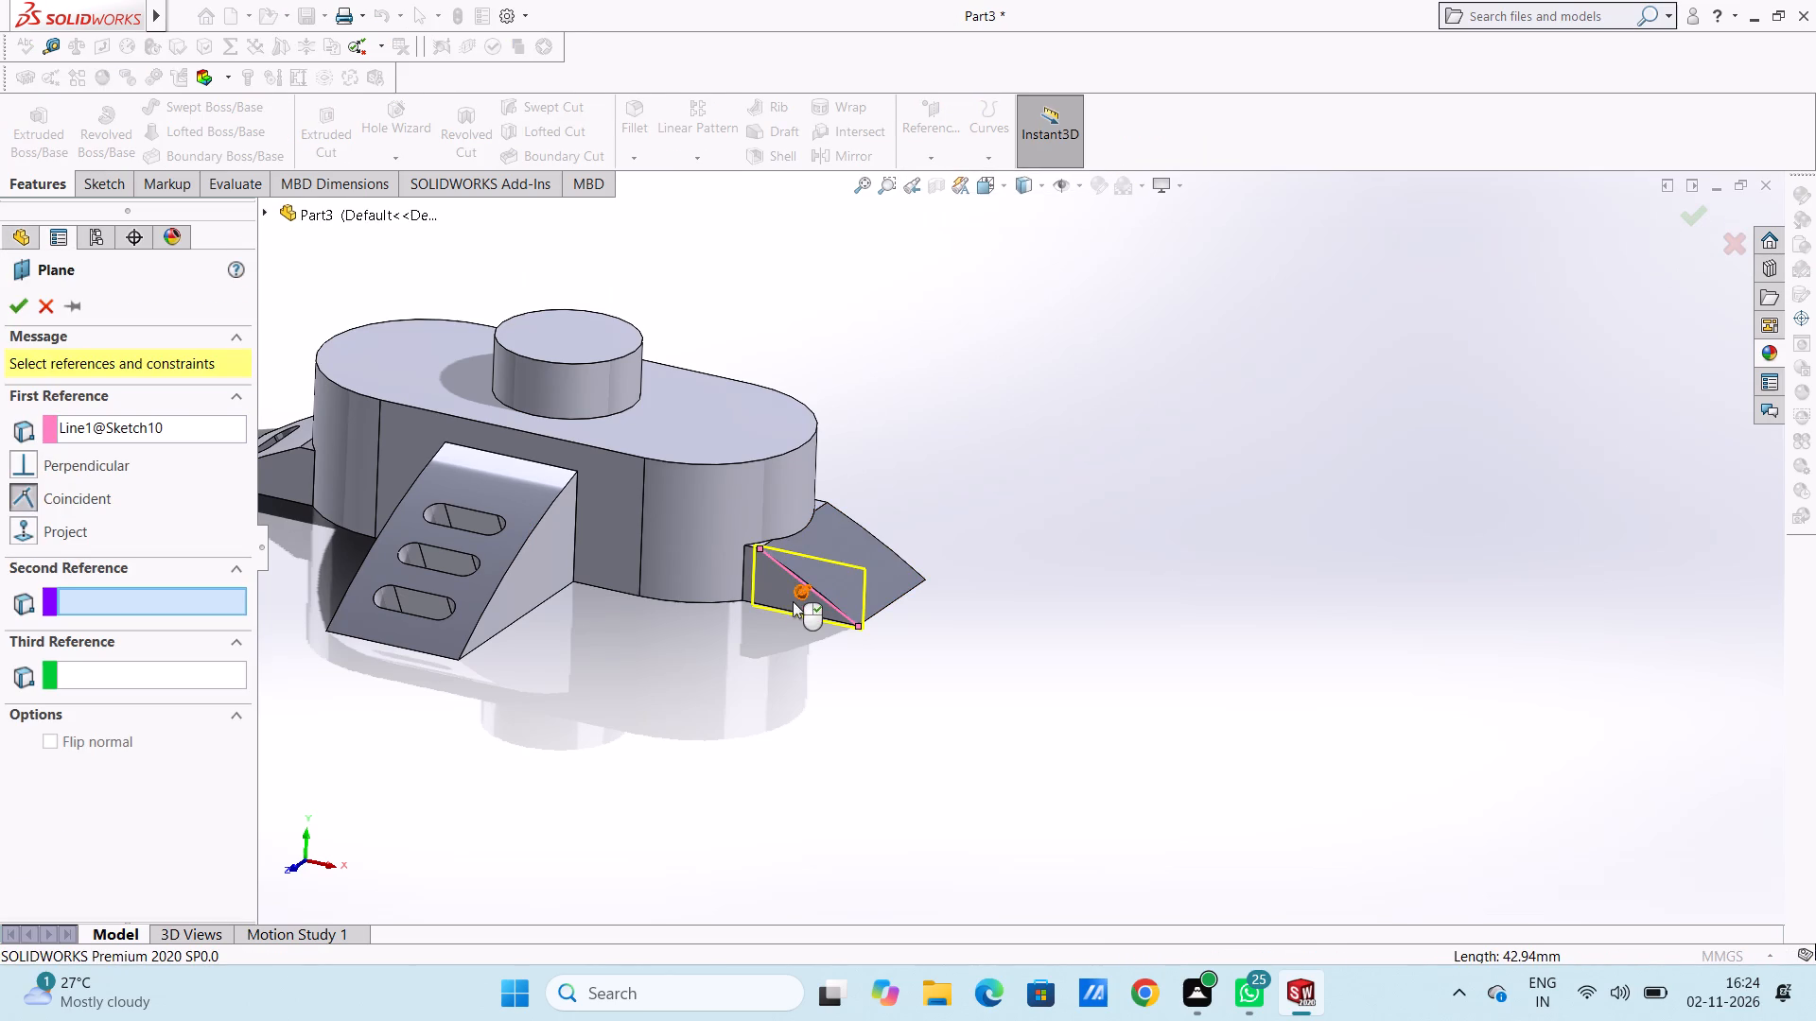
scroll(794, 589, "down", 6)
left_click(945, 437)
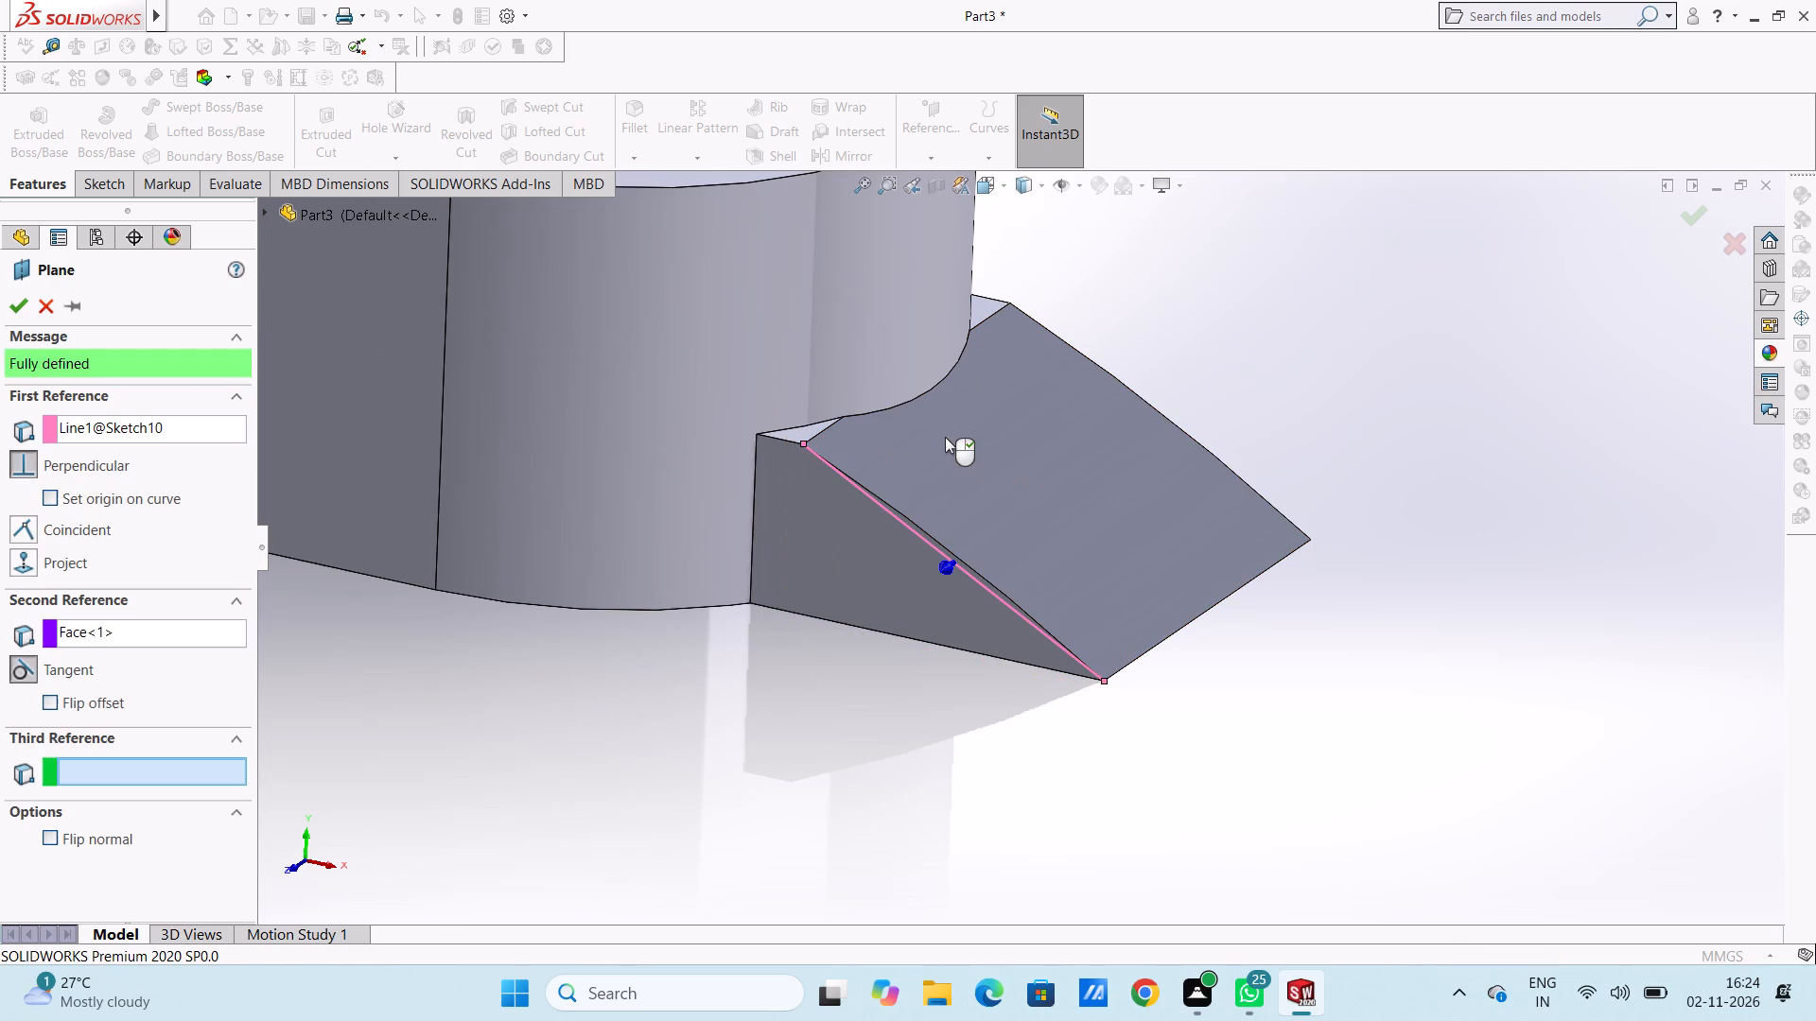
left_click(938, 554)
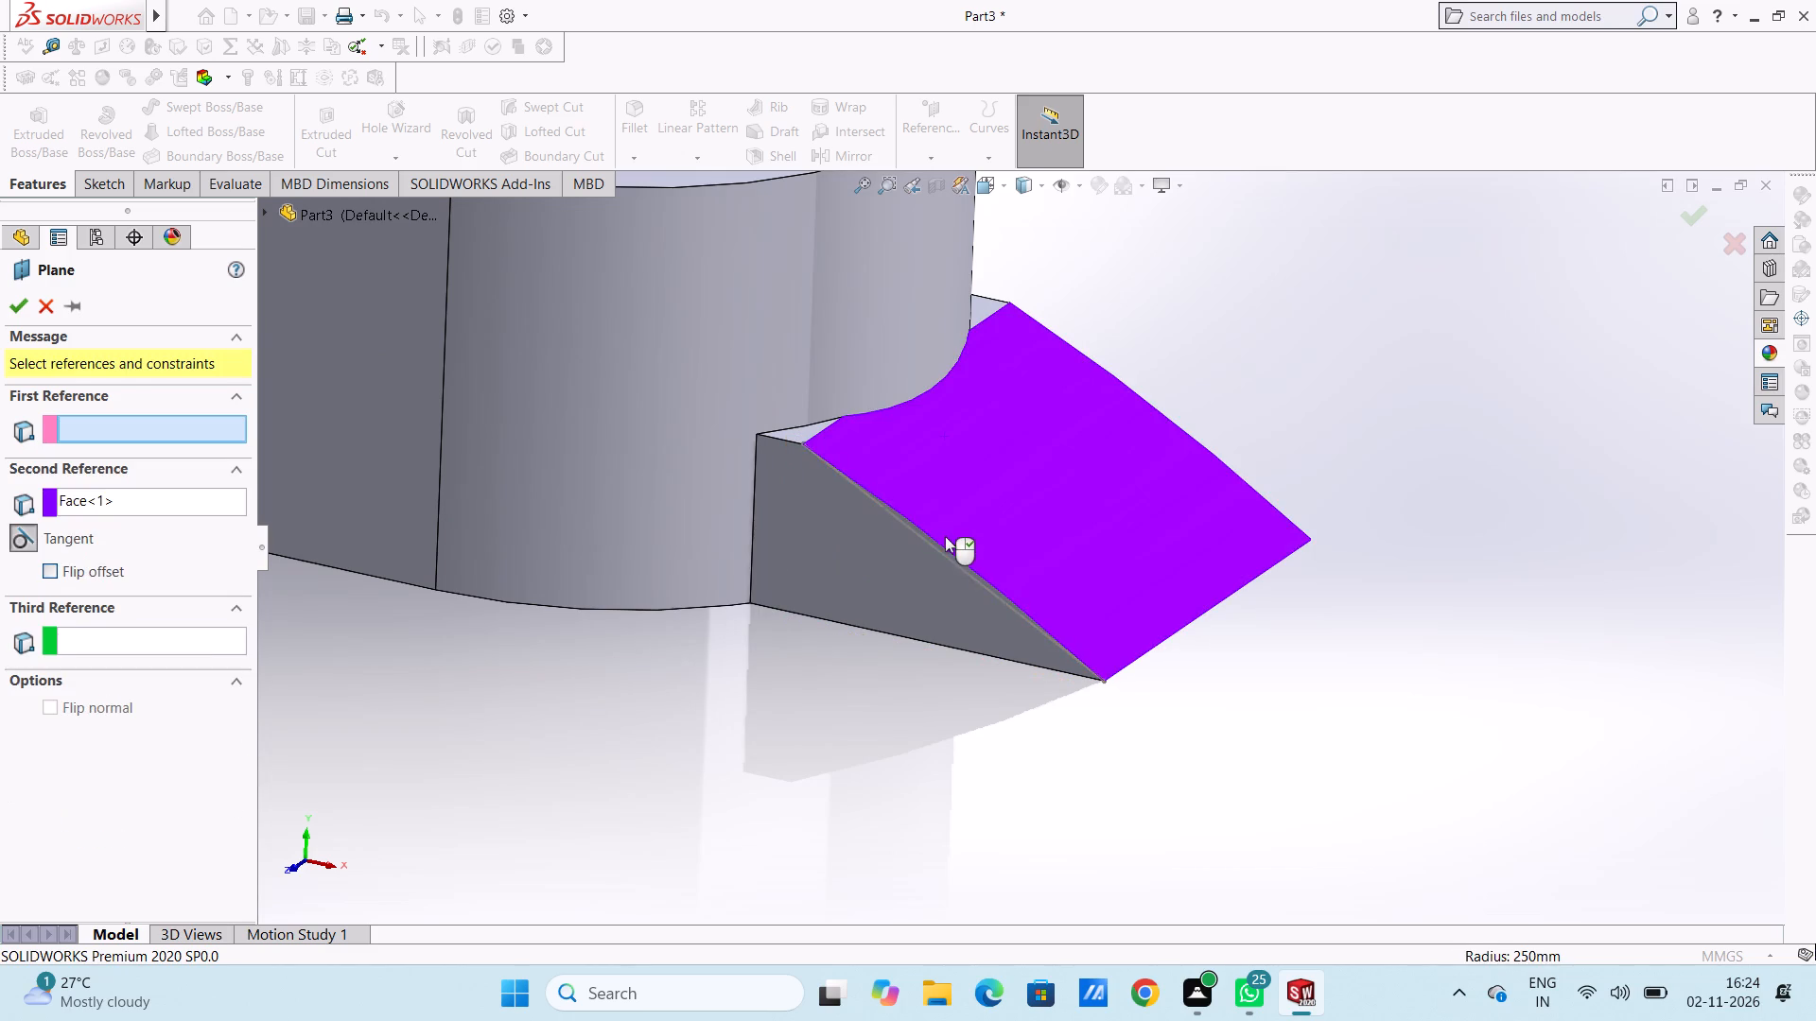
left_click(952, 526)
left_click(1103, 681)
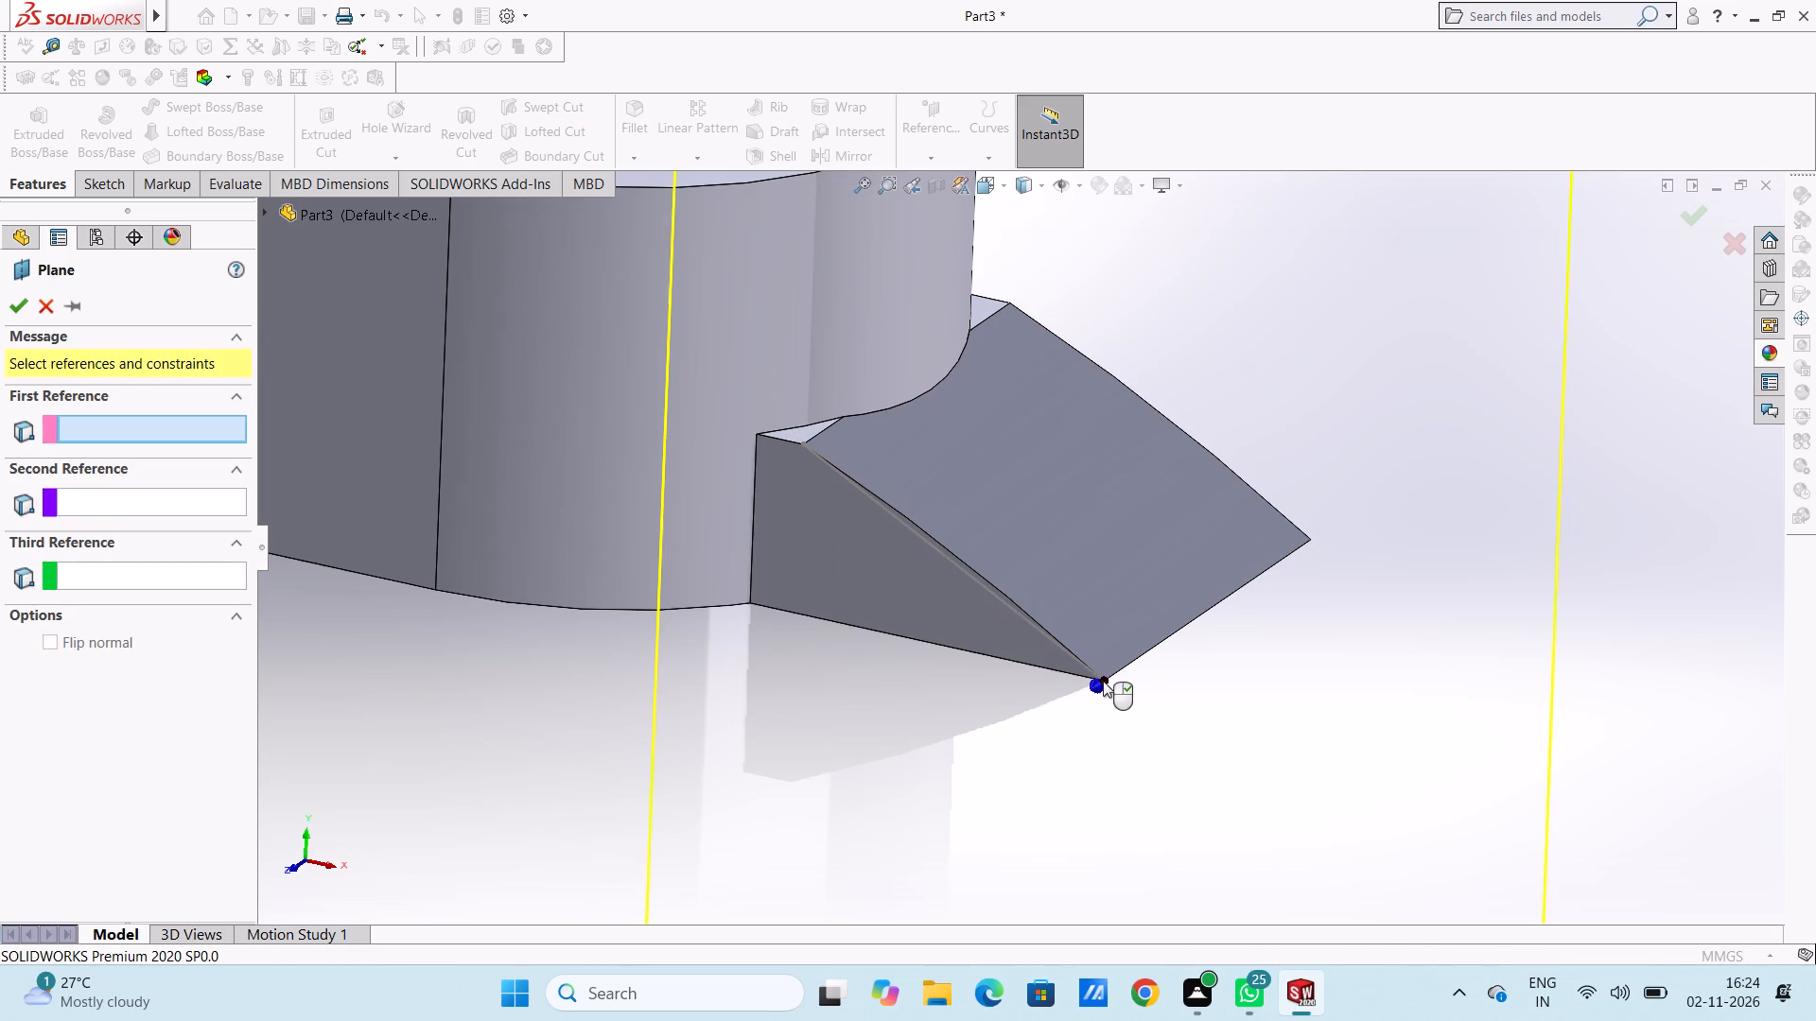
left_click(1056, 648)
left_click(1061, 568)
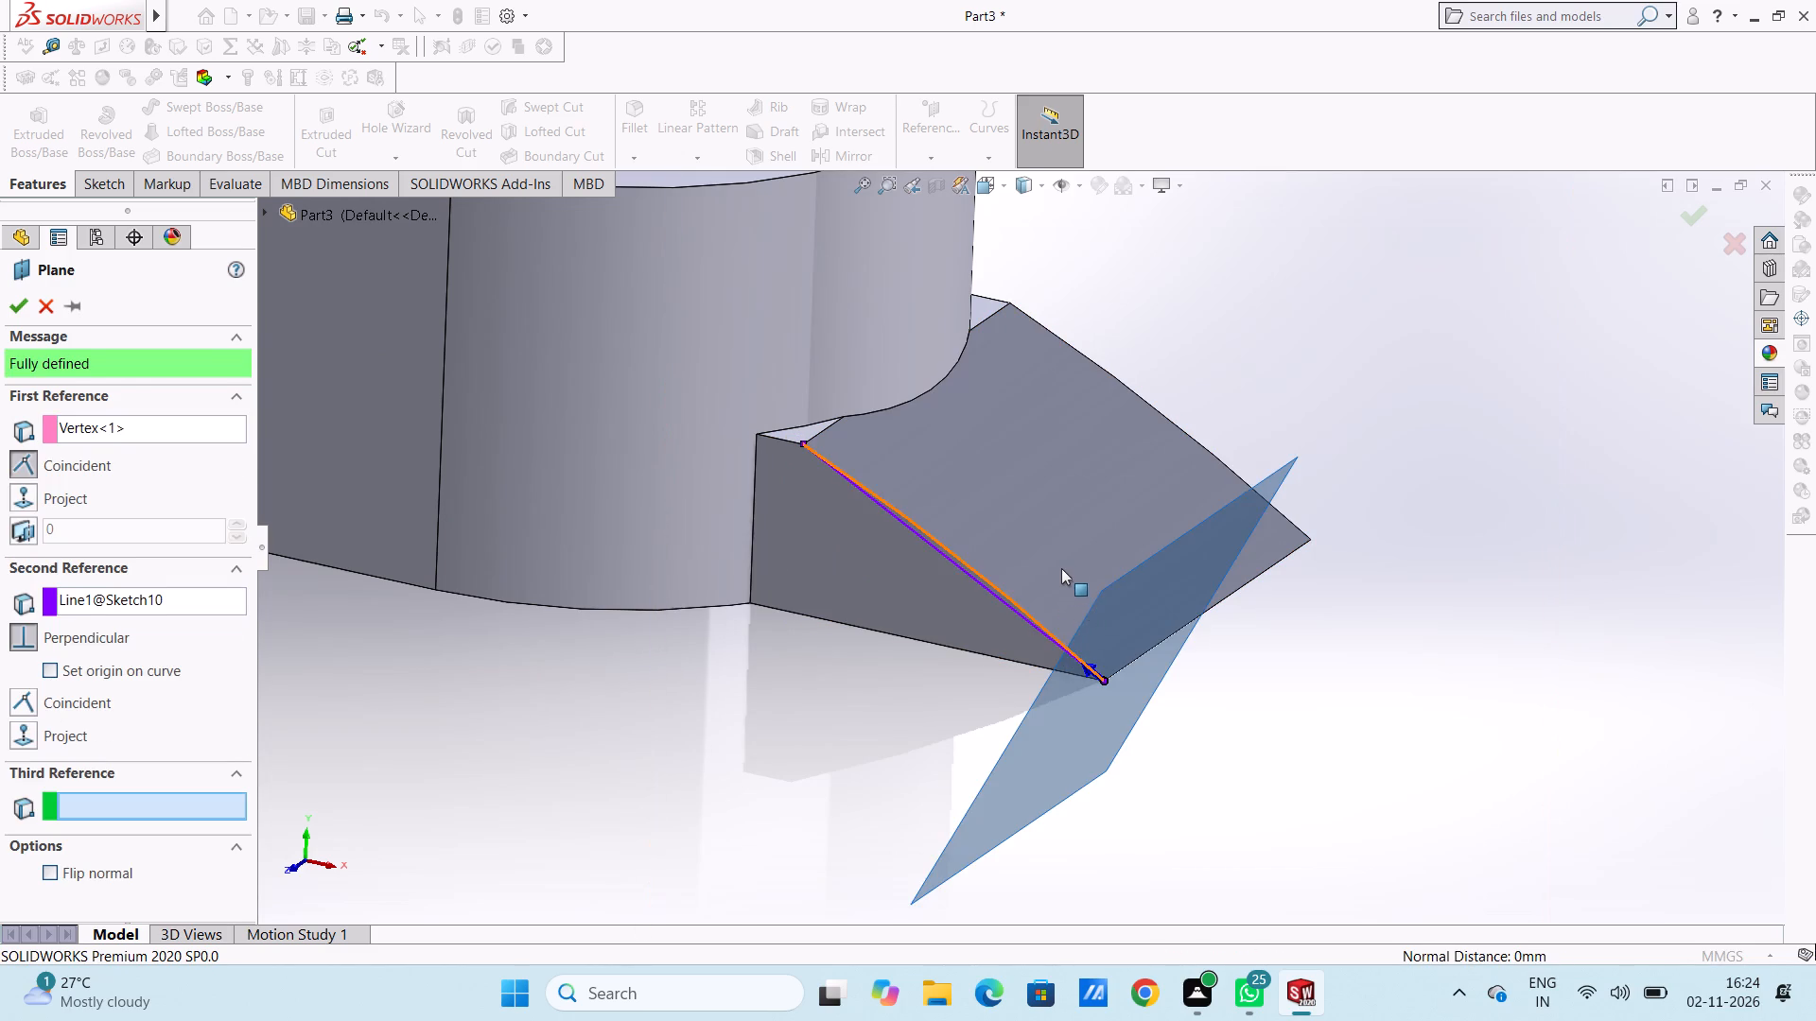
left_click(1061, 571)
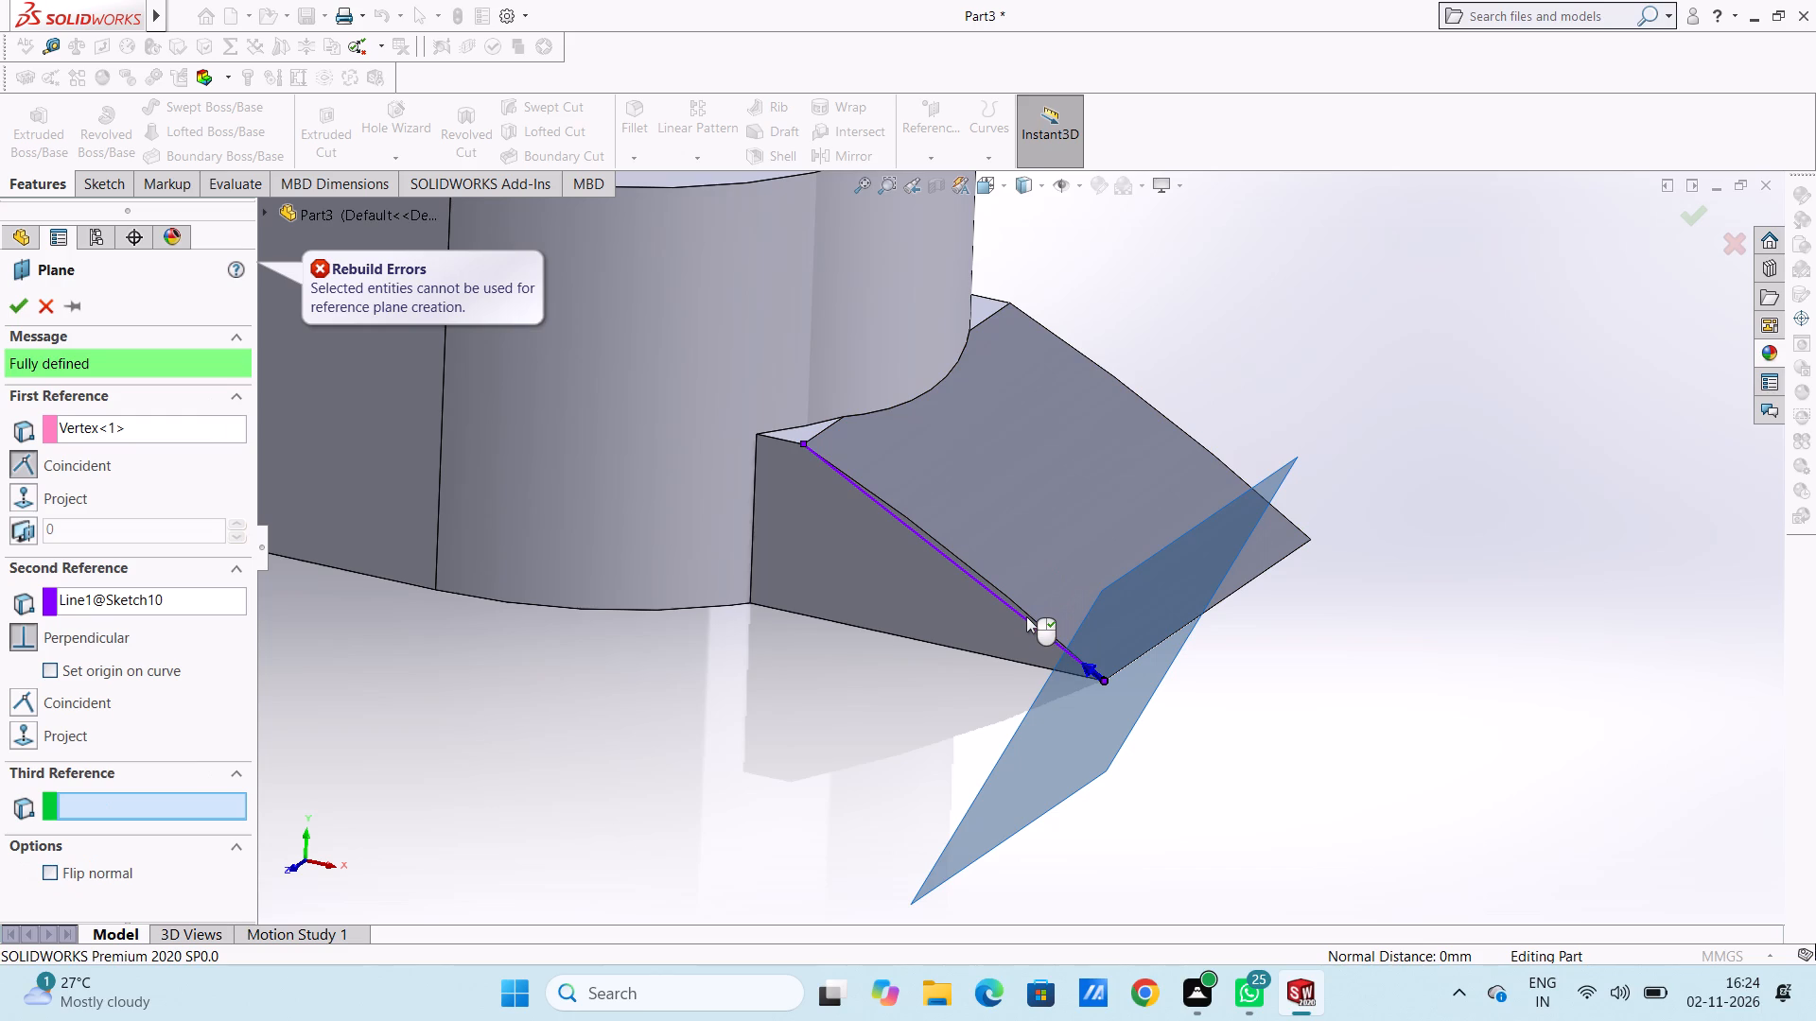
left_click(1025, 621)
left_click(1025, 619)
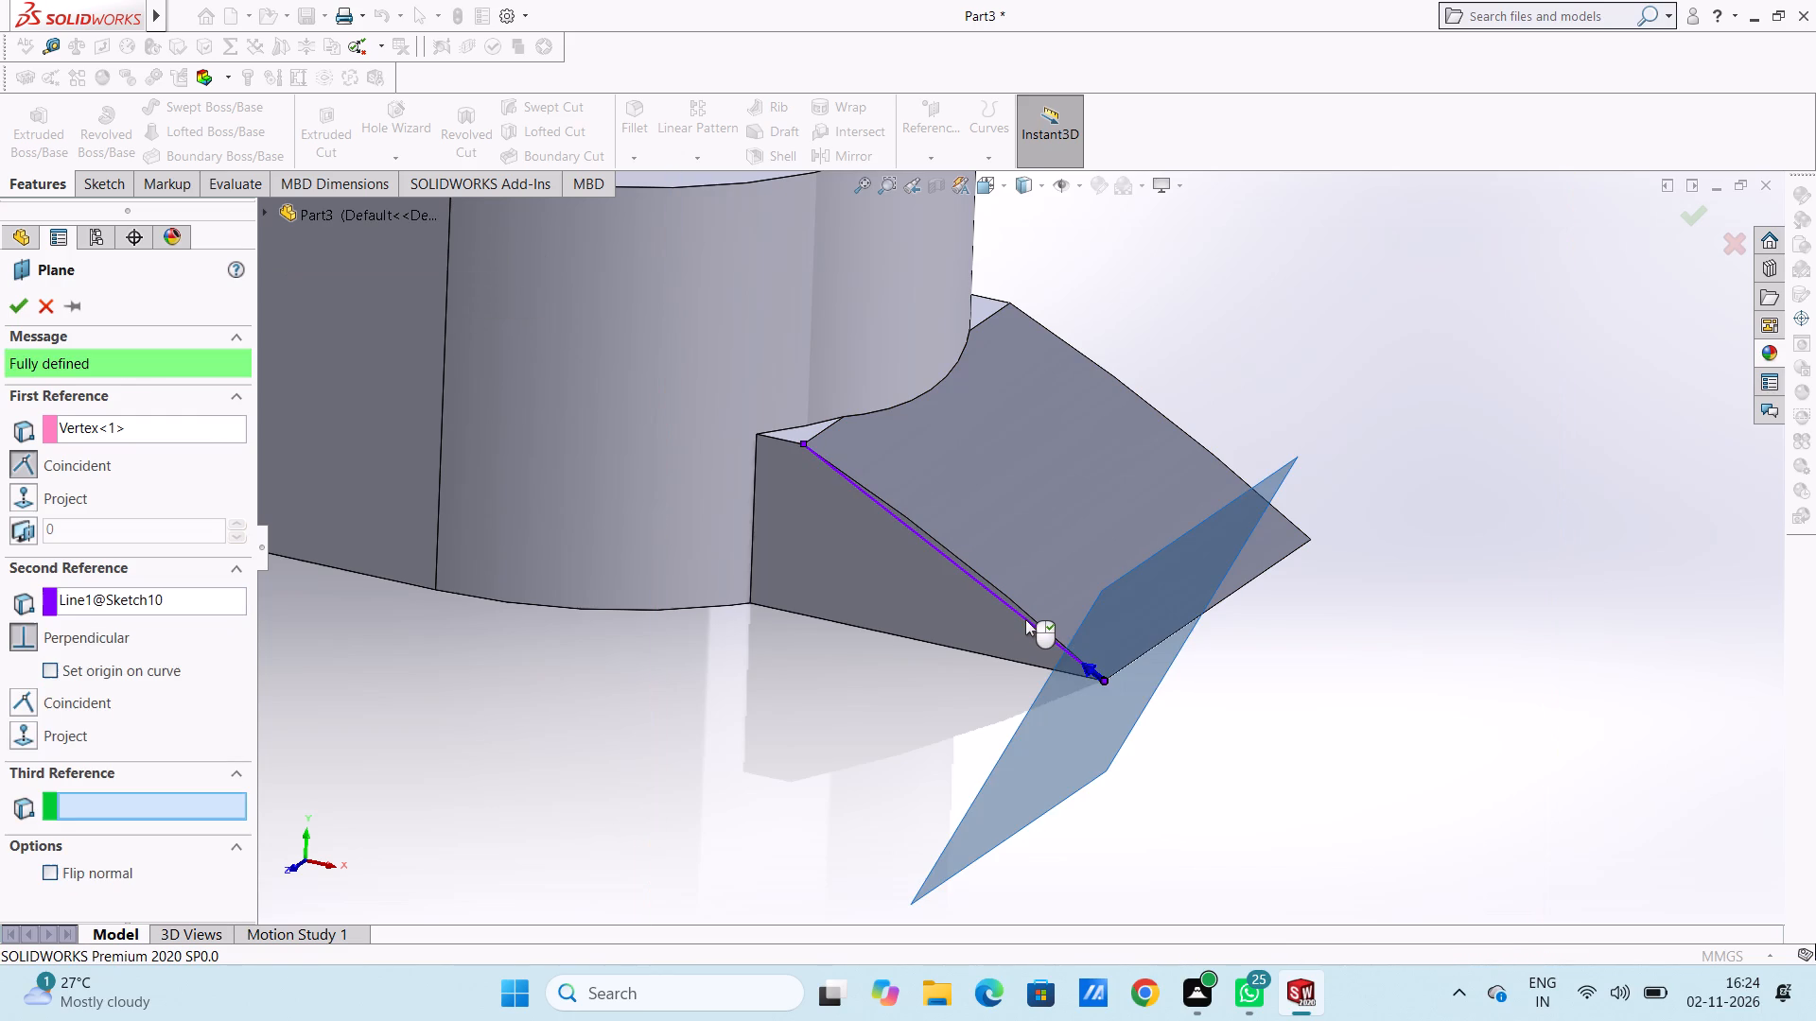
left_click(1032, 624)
Create a reference plane tangent to the unslotted end feature's curved face and coincident with the sketched line's upper endpoint.
left_click(805, 445)
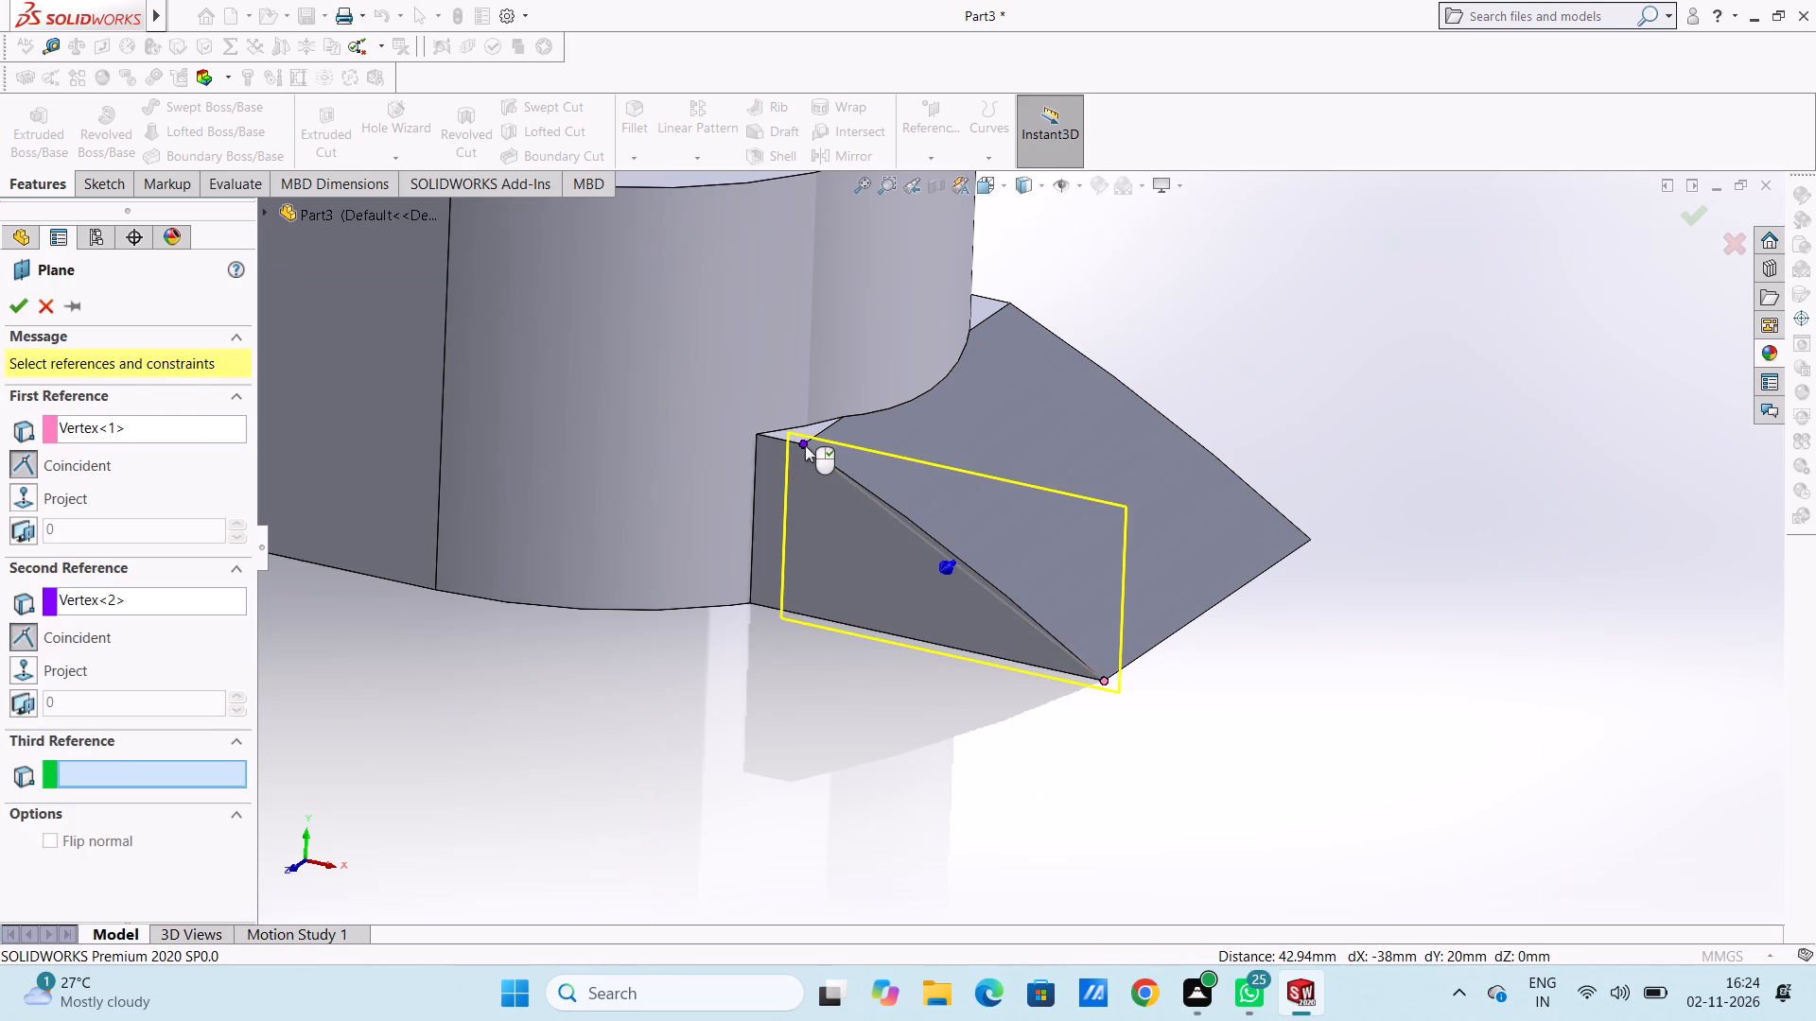
left_click(1010, 441)
left_click(1010, 441)
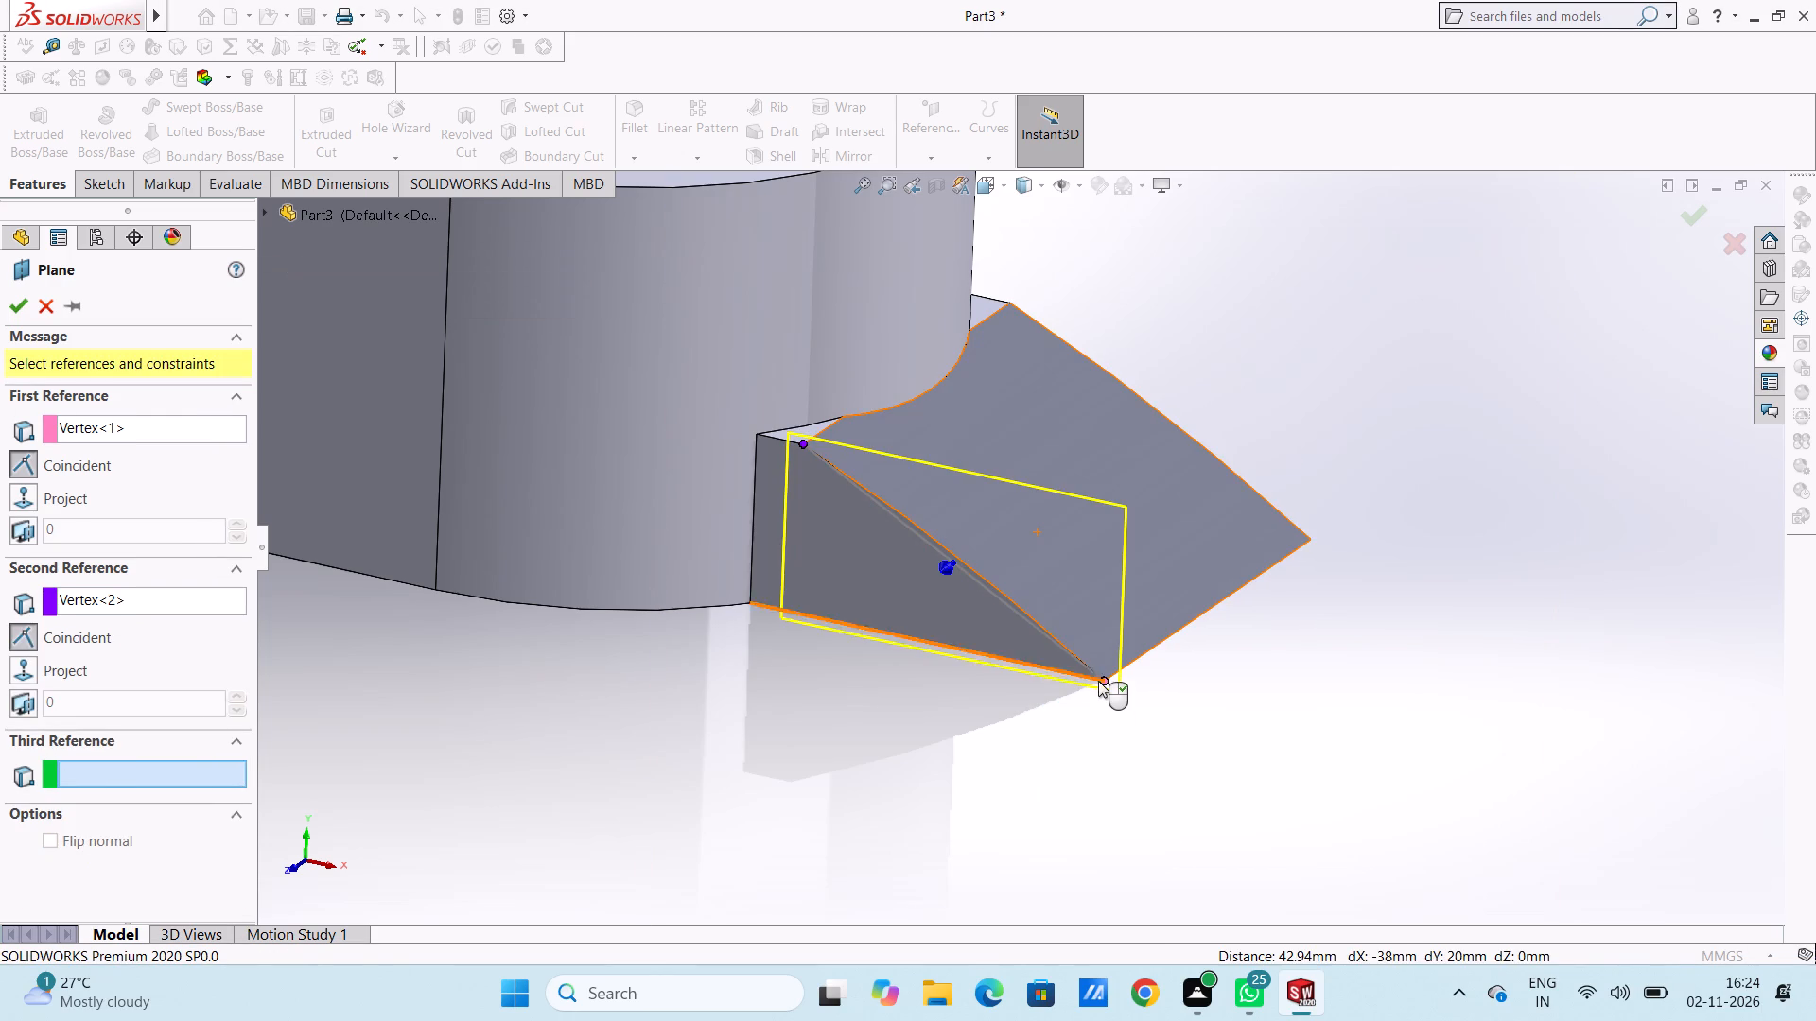
left_click(1104, 683)
left_click(1100, 620)
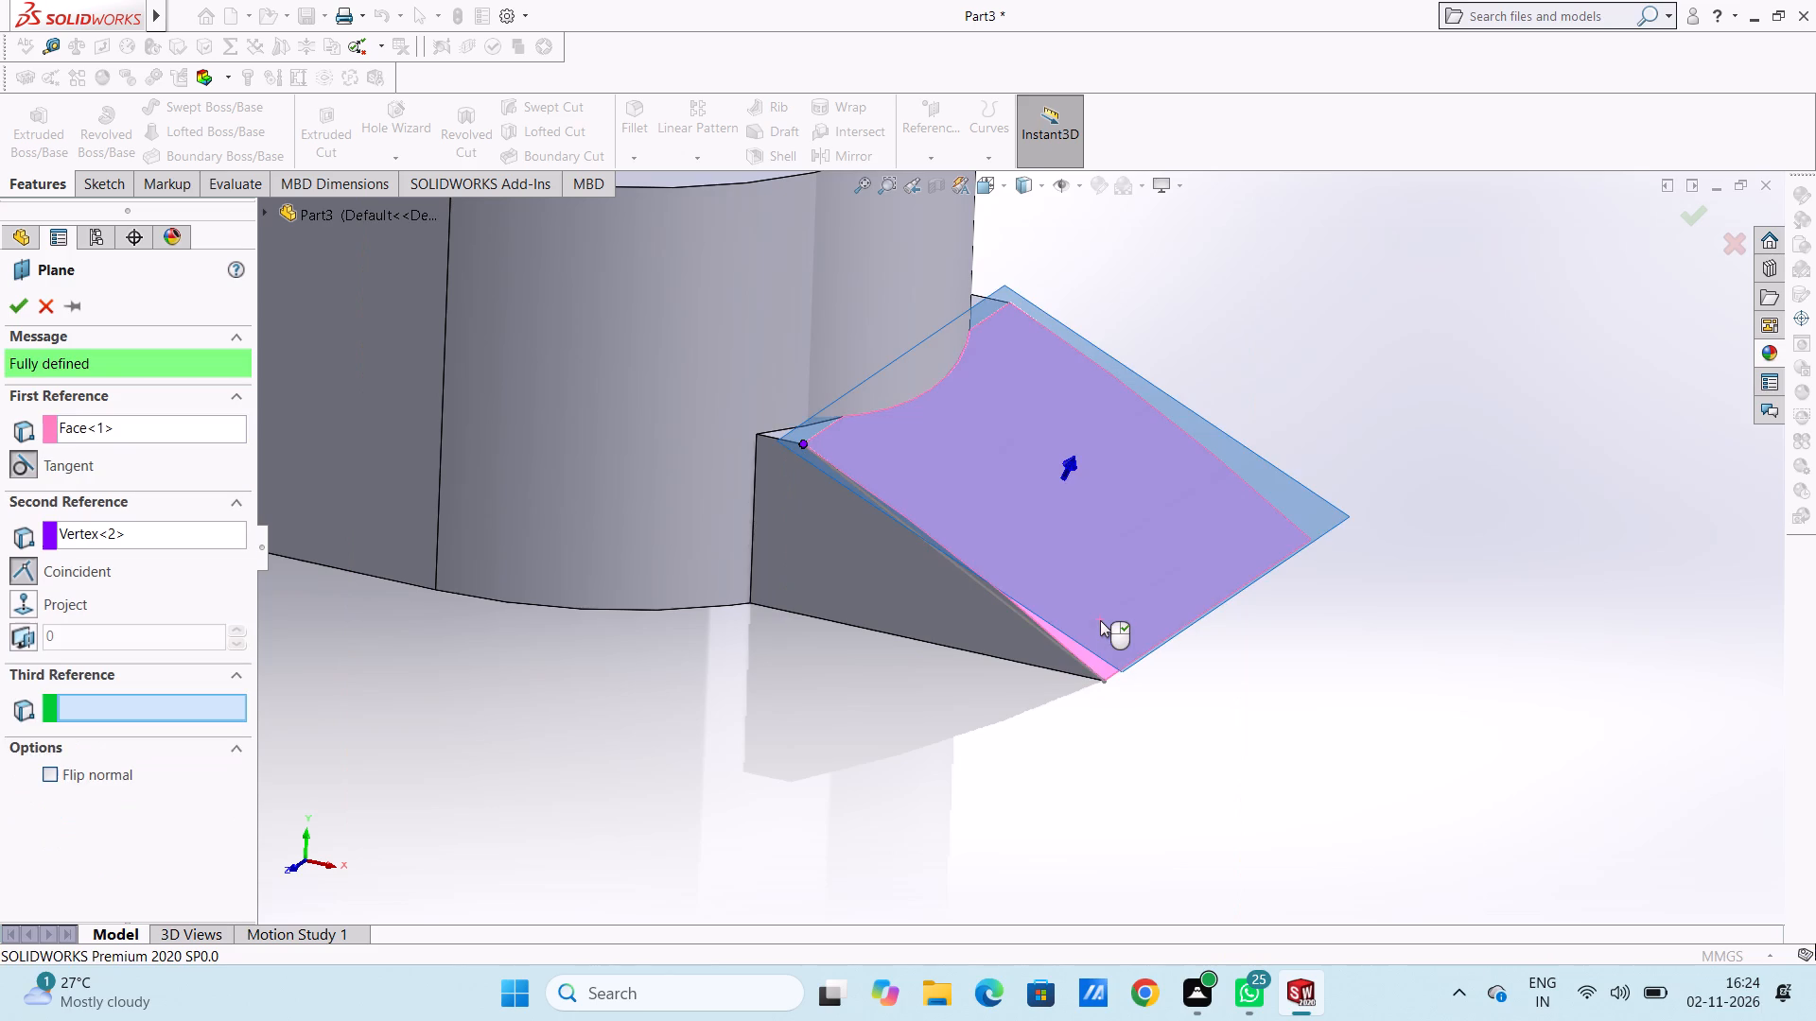
scroll(1068, 657, "up", 3)
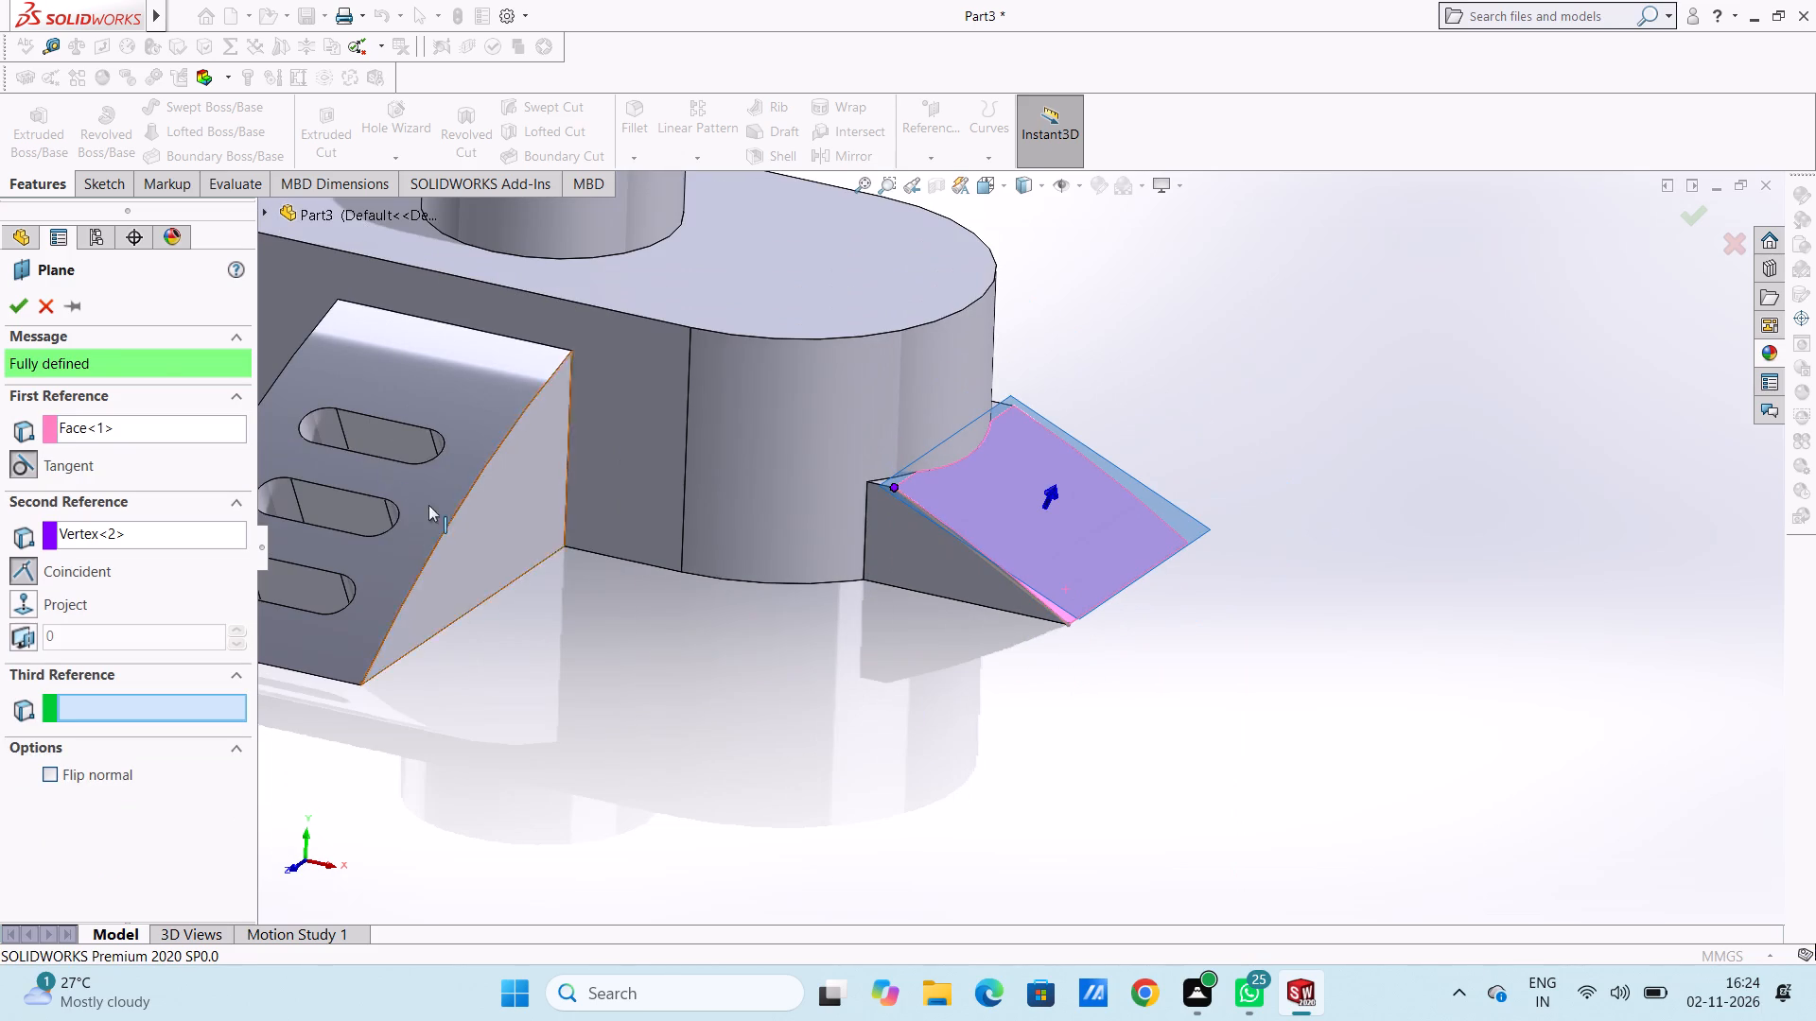
left_click(22, 309)
scroll(908, 684, "up", 5)
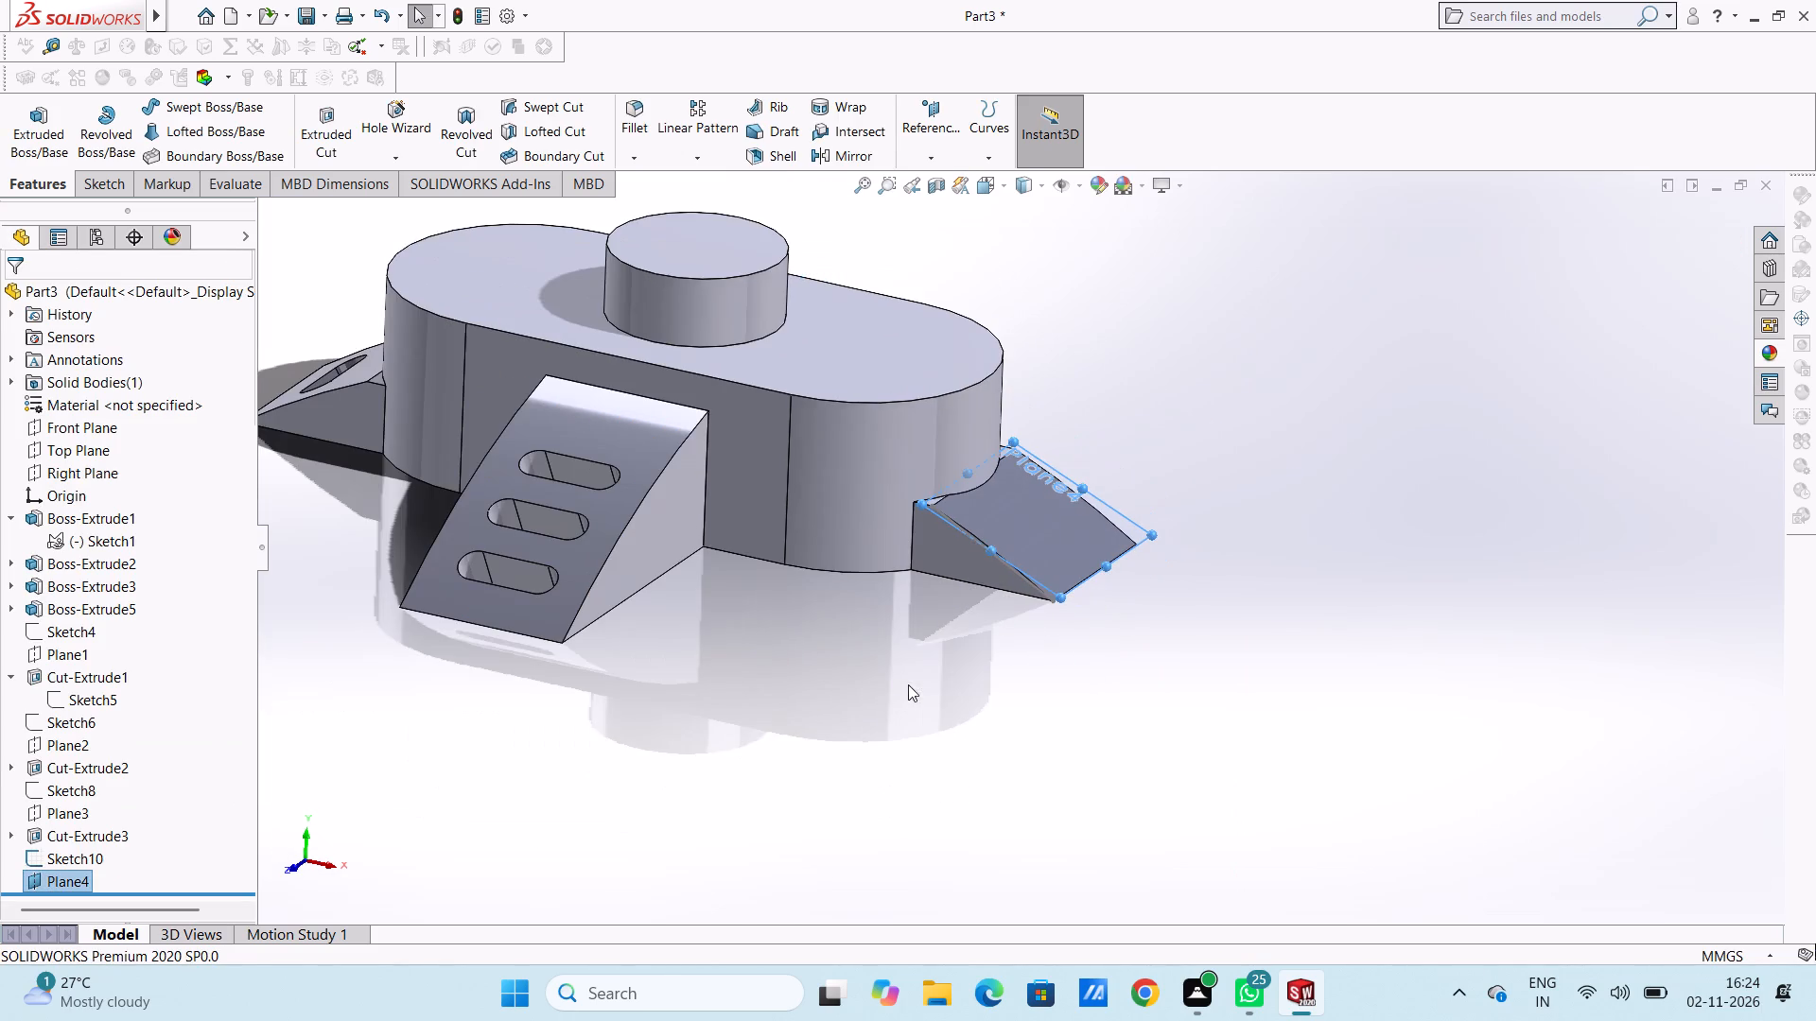
middle_click_drag(908, 653, 802, 681)
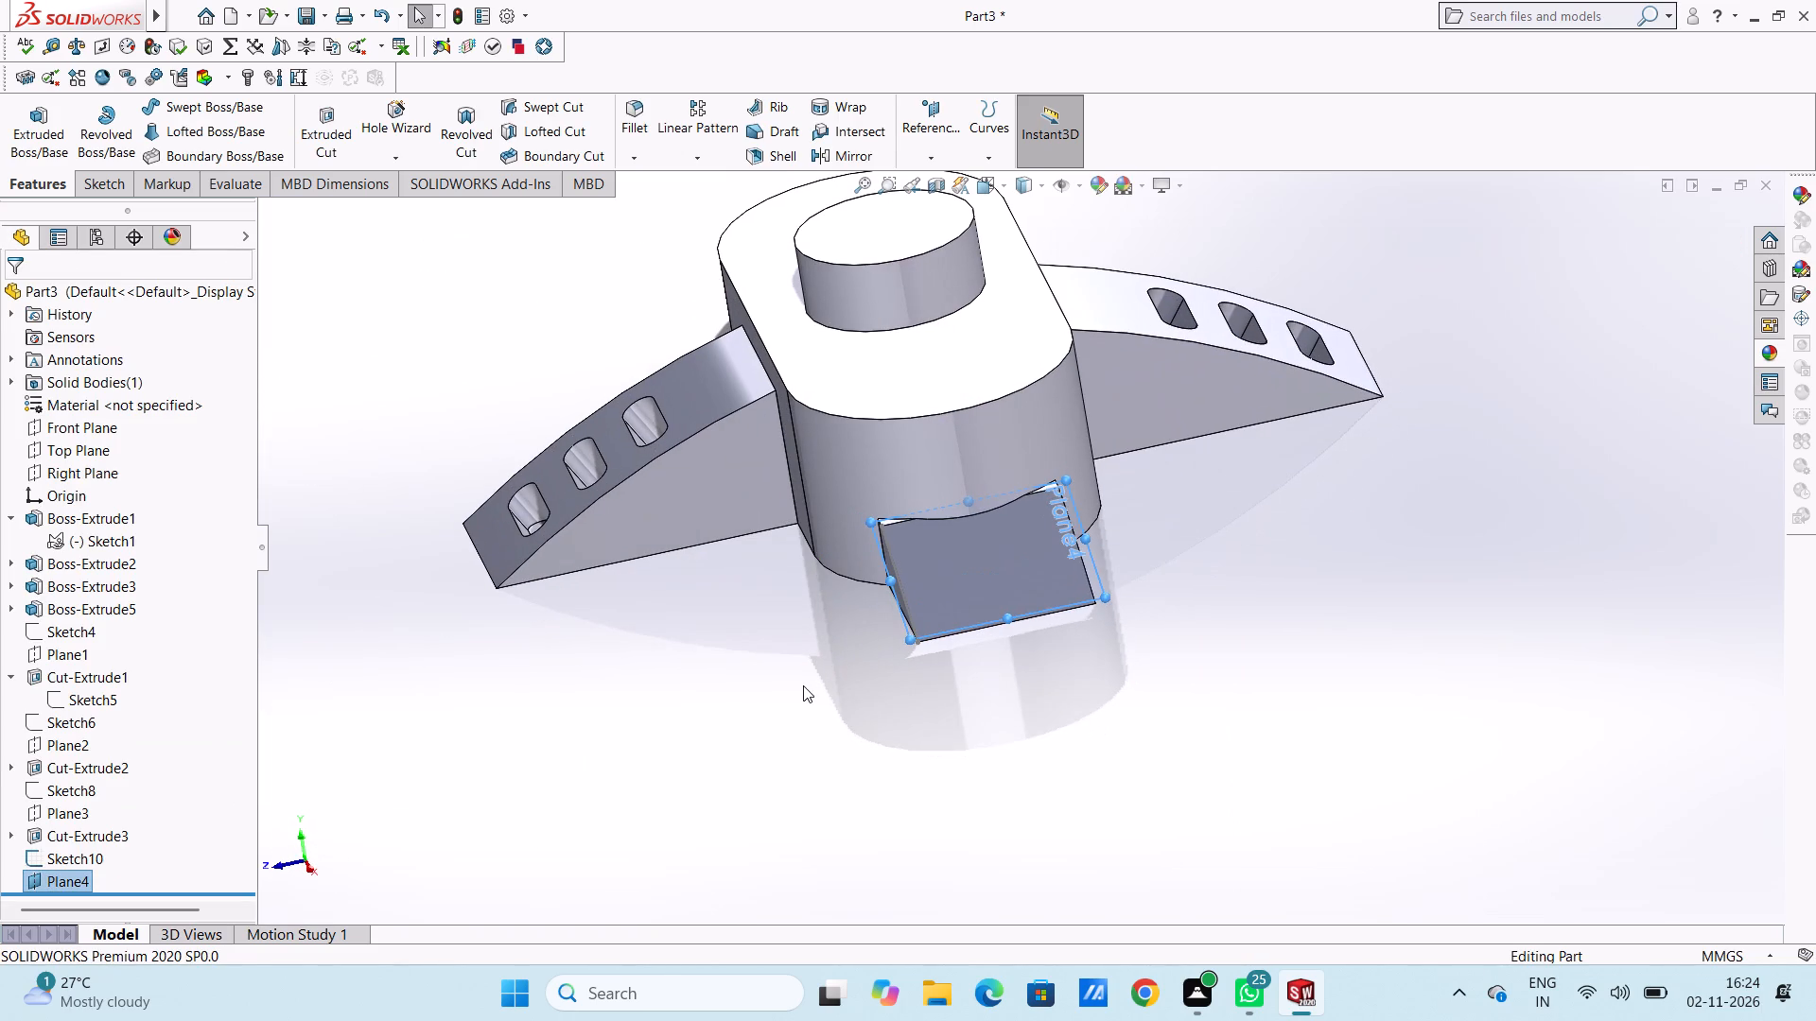
On Plane4, sketch a straight slot 20 mm between centres and 10 mm wide, running across the end feature's curved face.
key("ctrl+5")
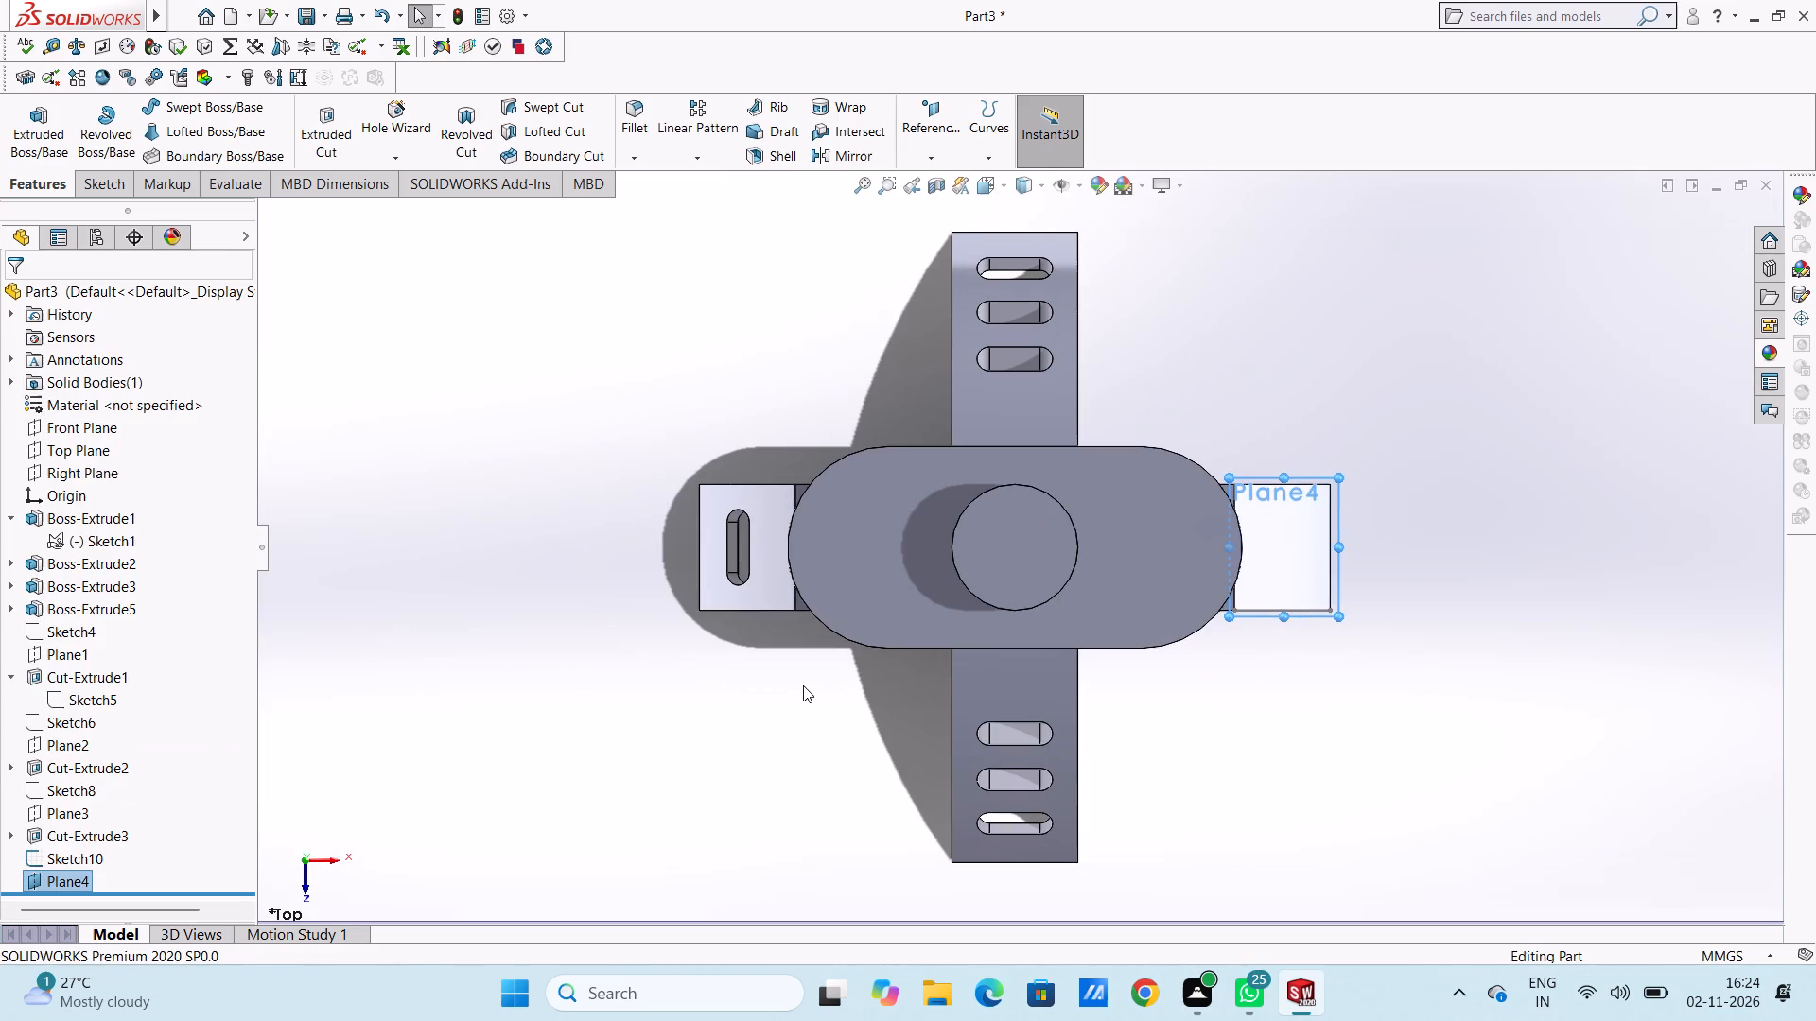
scroll(1294, 538, "down", 5)
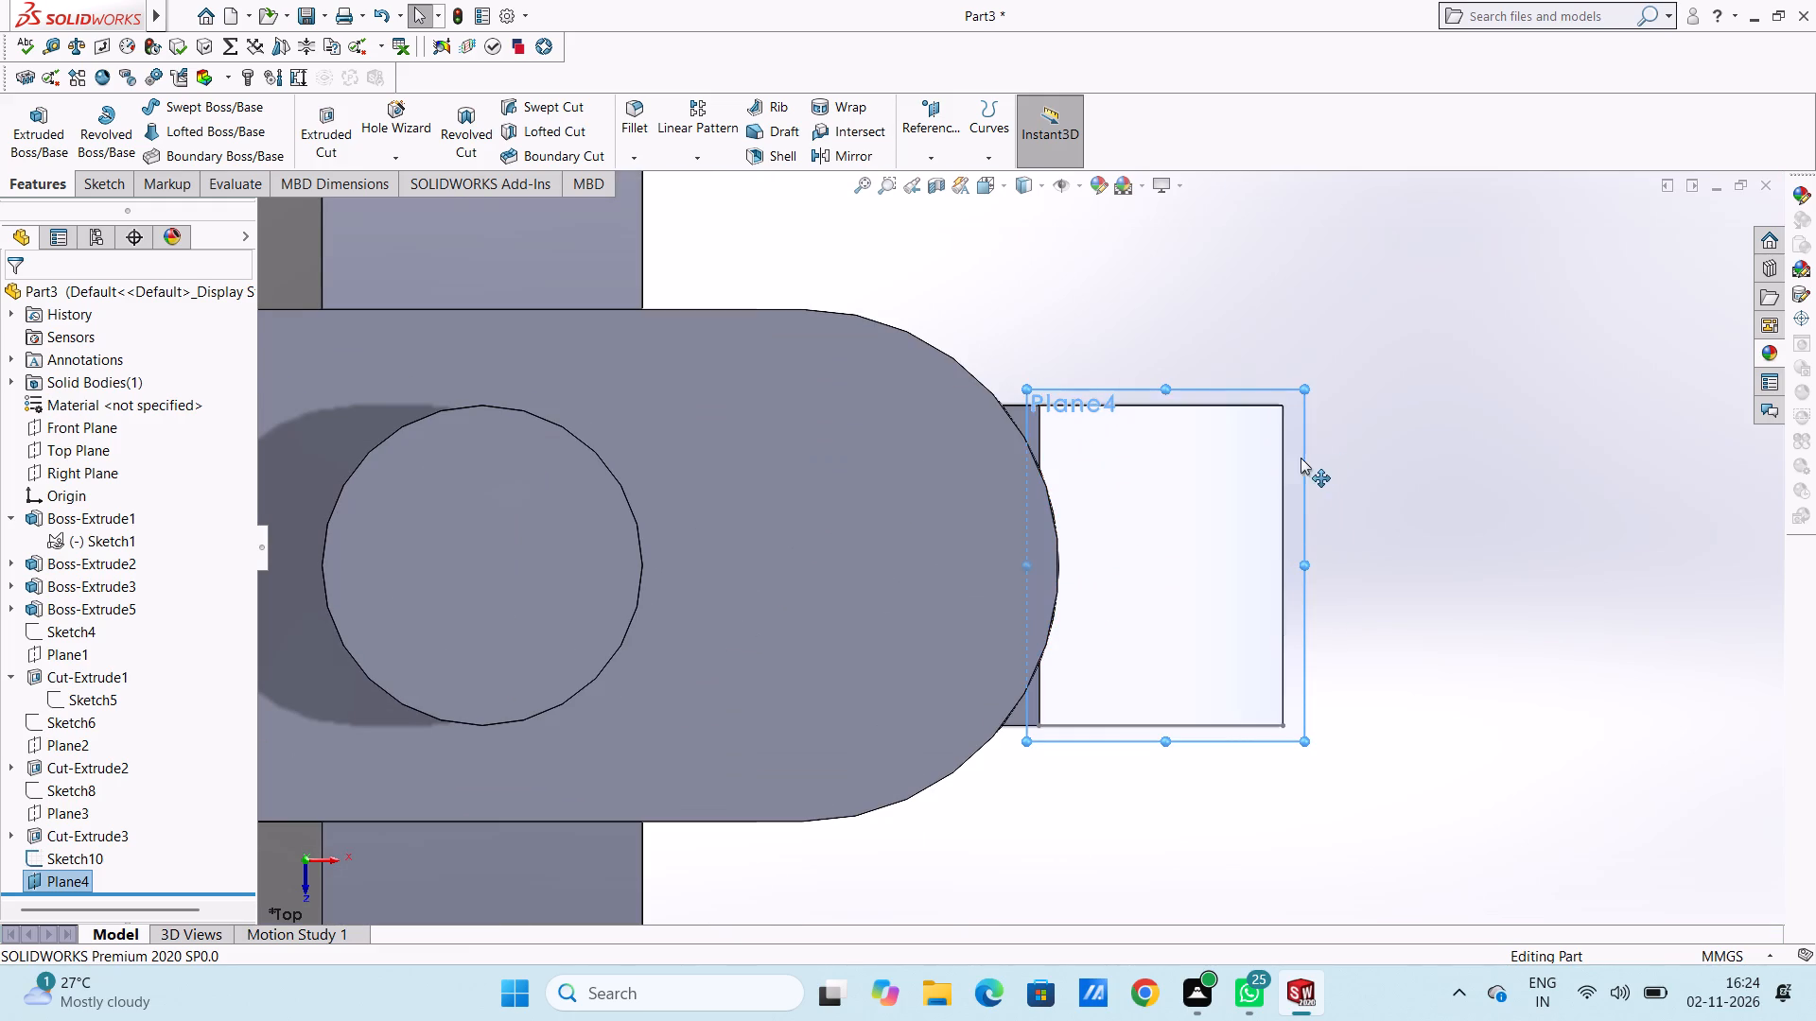
left_click(1289, 471)
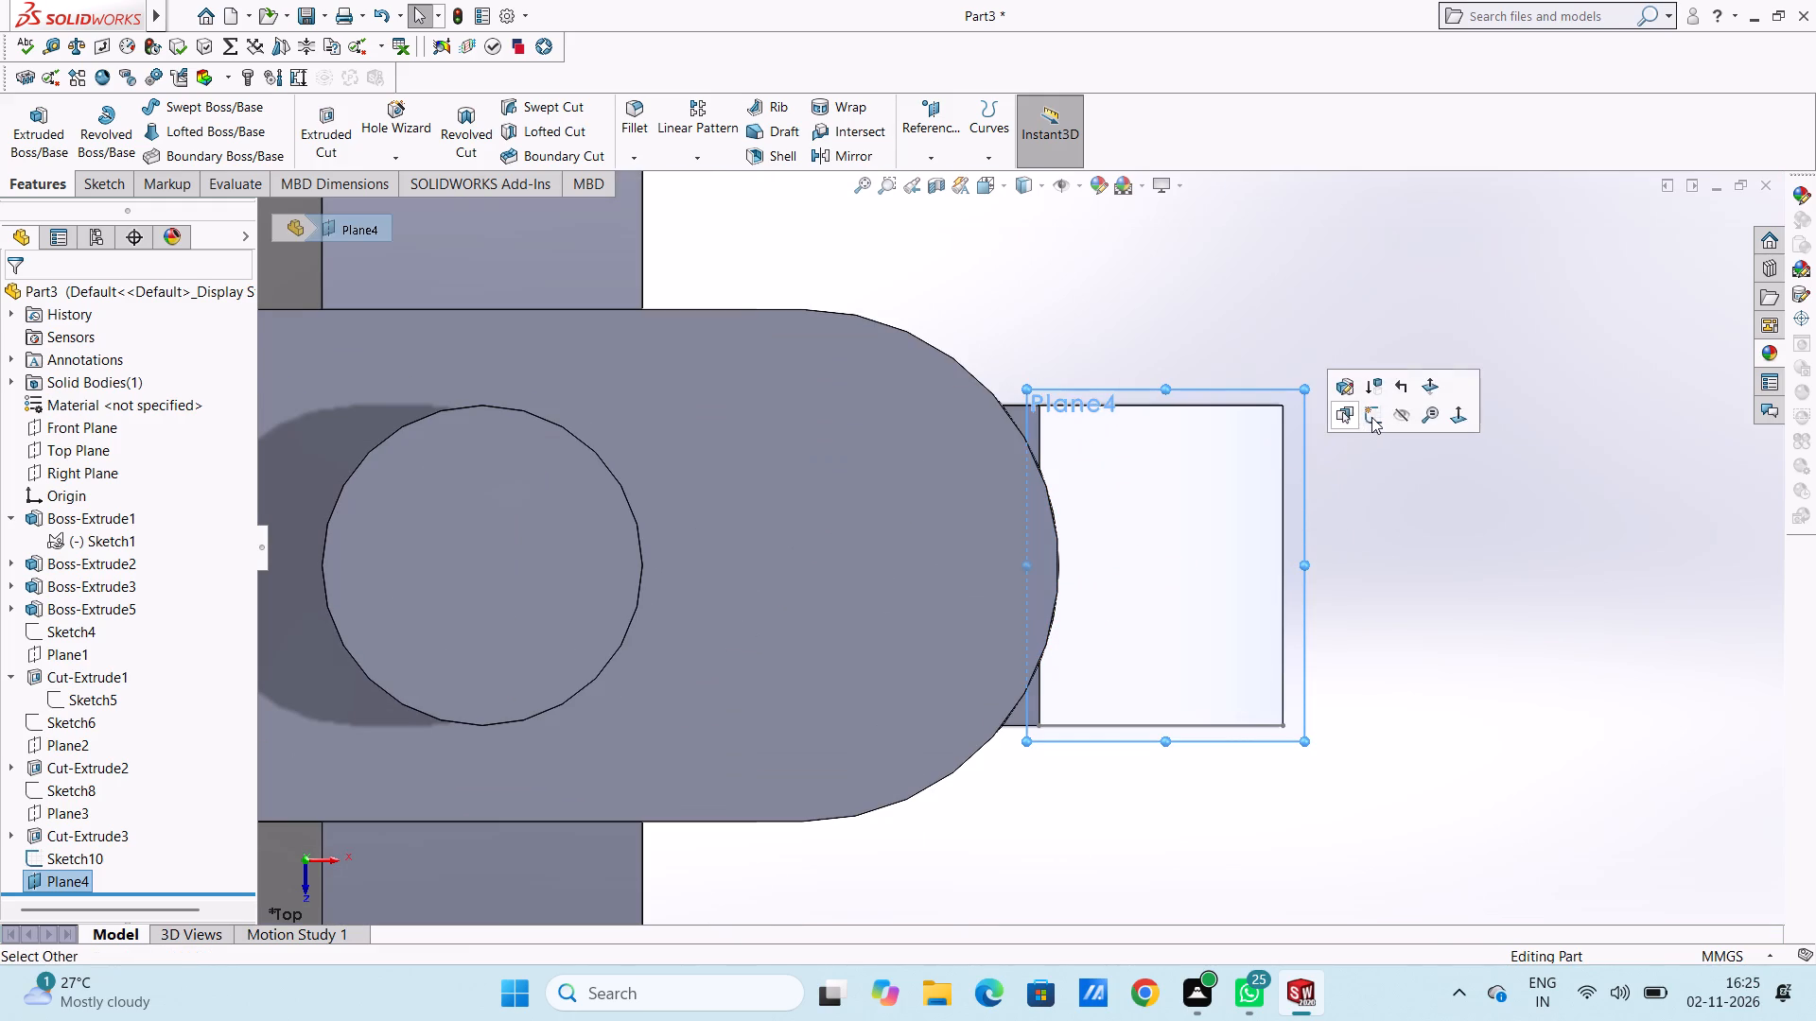
left_click(1371, 417)
left_click(1221, 316)
scroll(1218, 315, "up", 4)
scroll(435, 534, "up", 3)
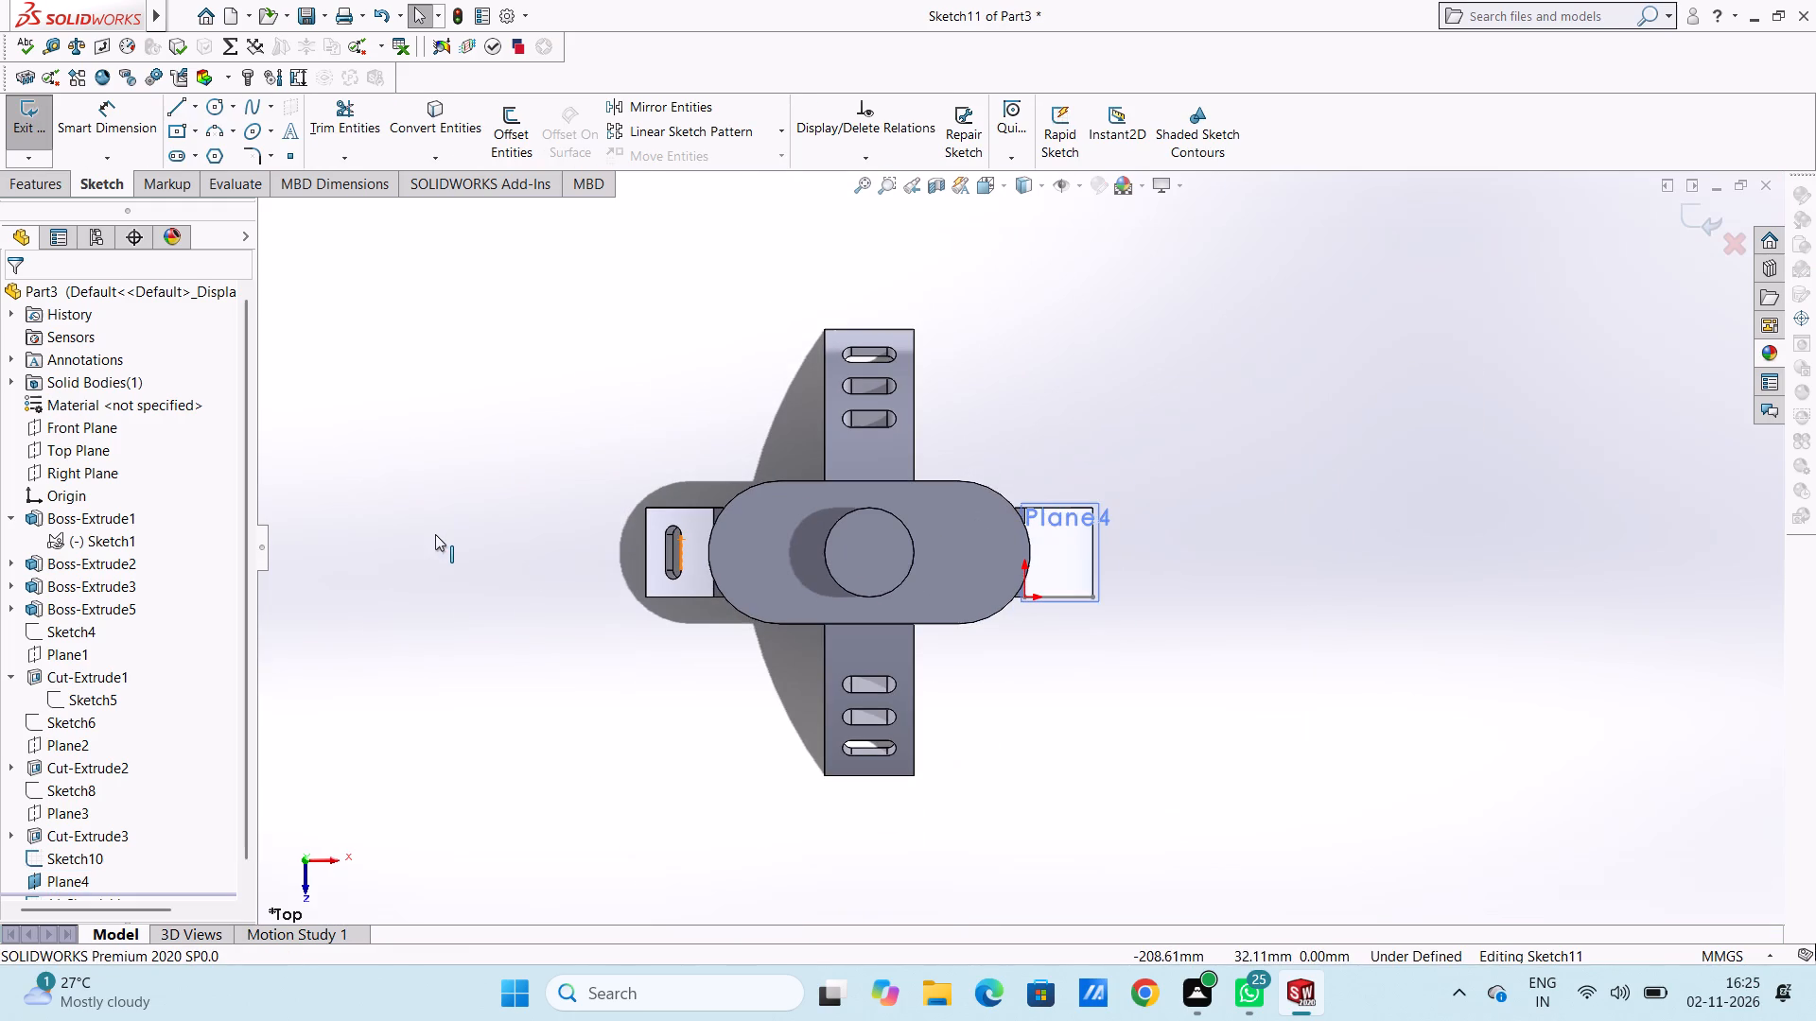
left_click(177, 151)
scroll(1034, 568, "down", 4)
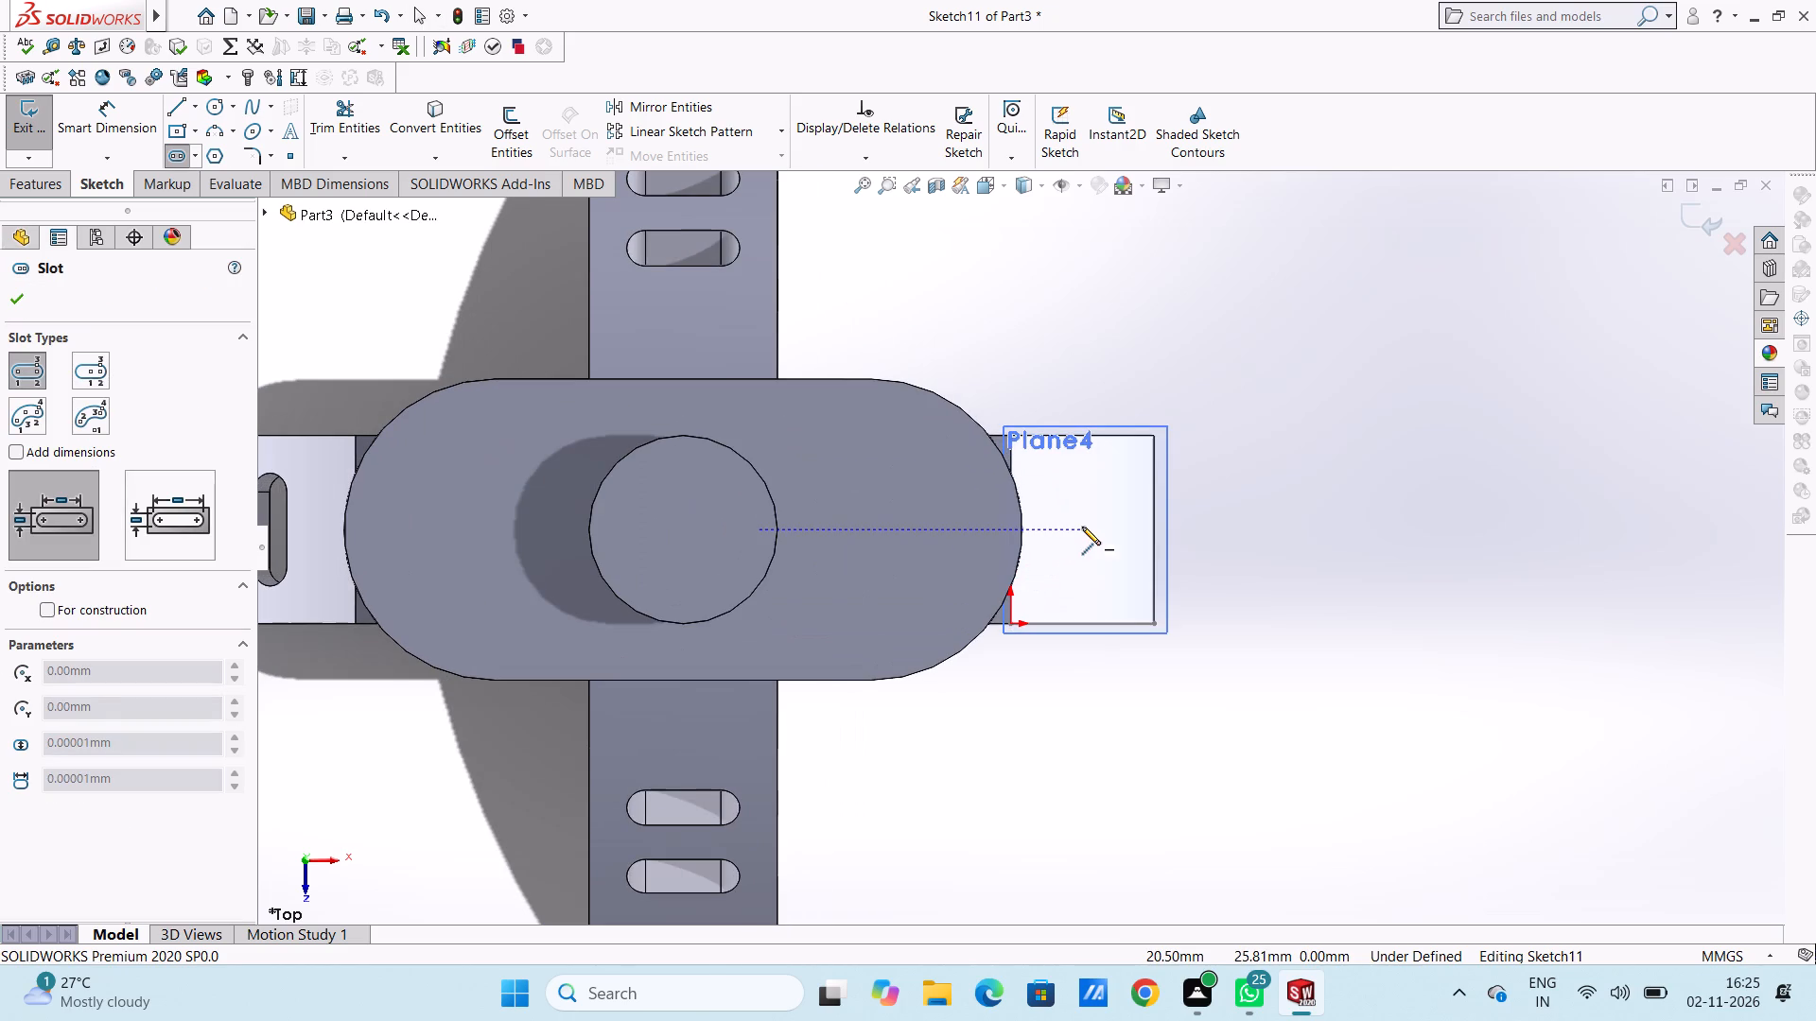
left_click(1080, 492)
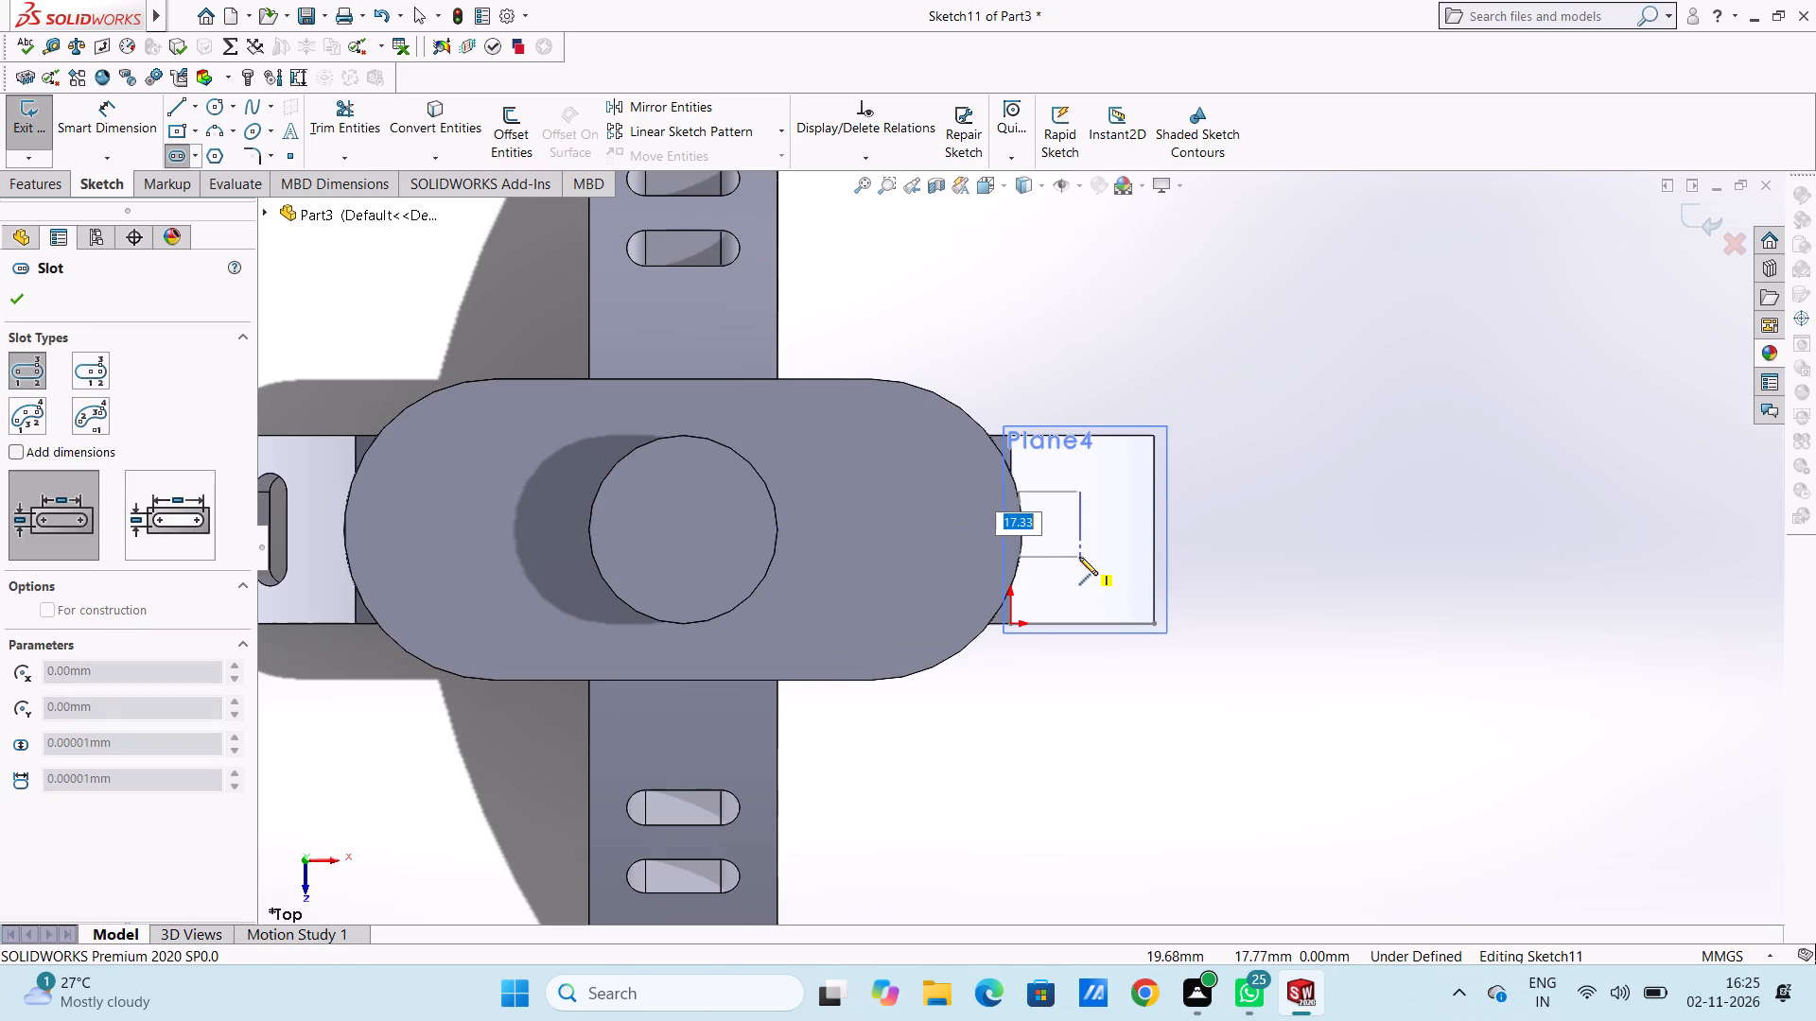
type("20")
key("Return")
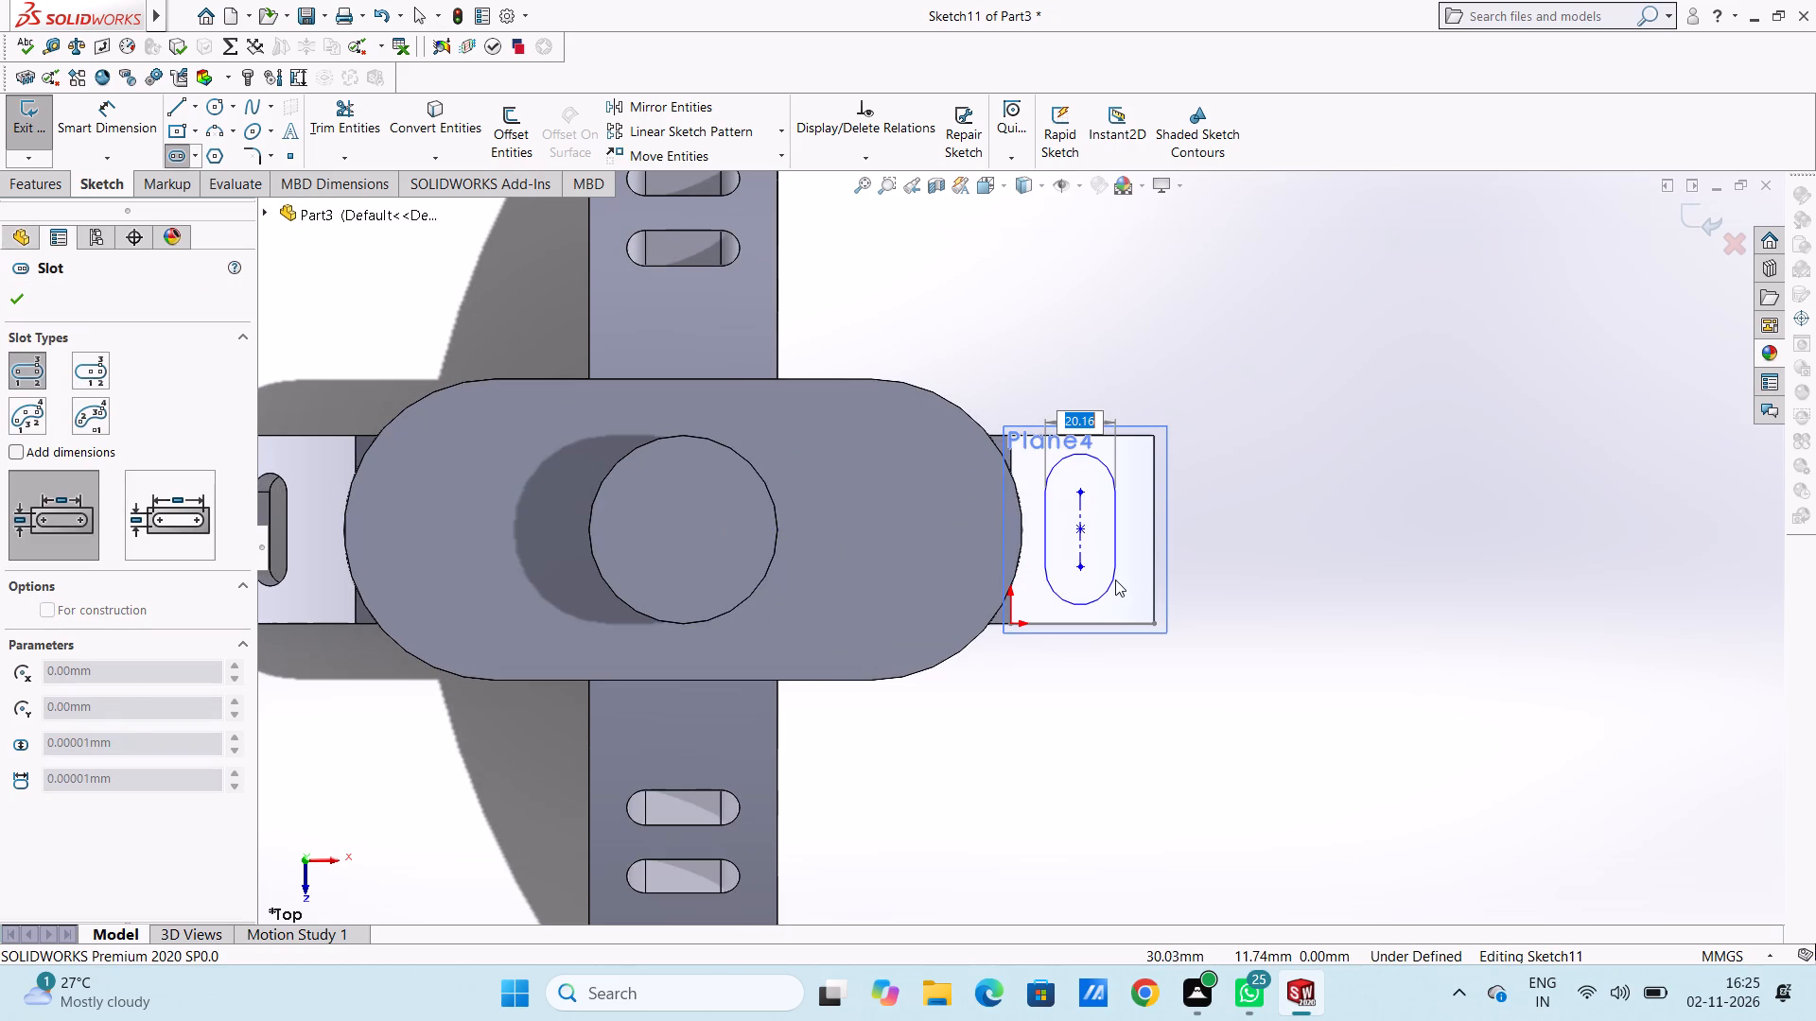
type("10")
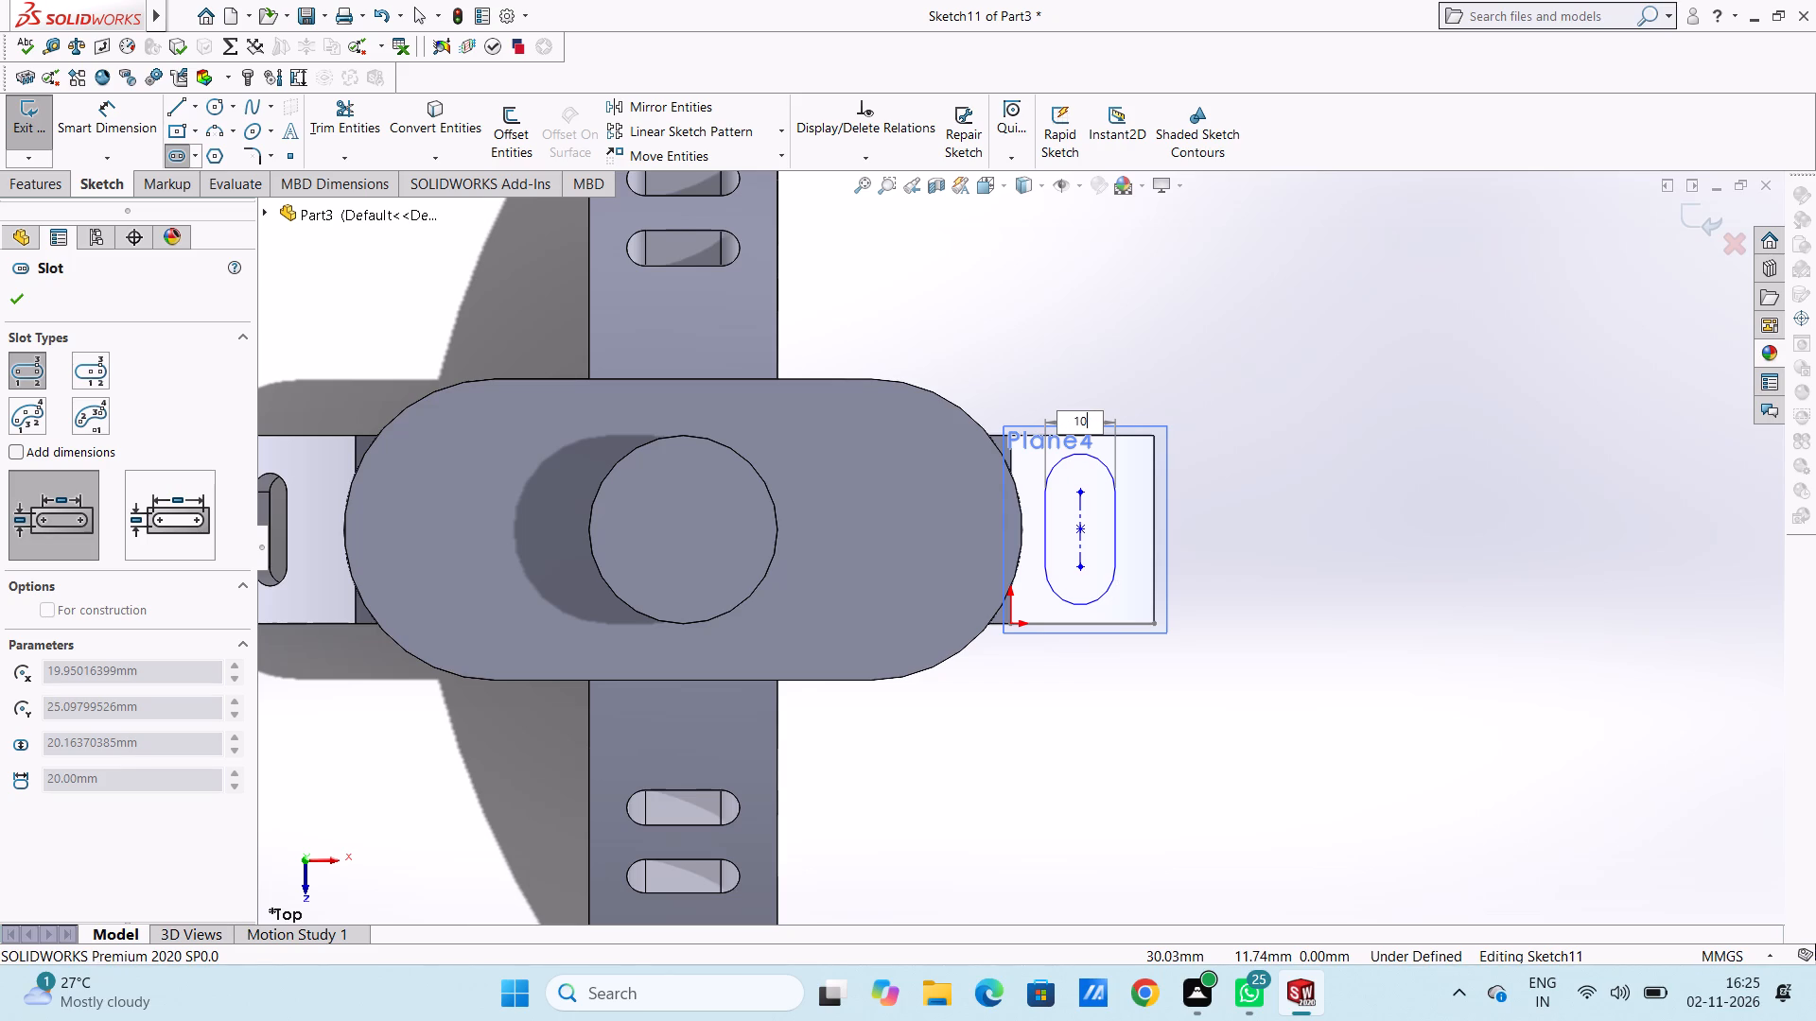
key("Return")
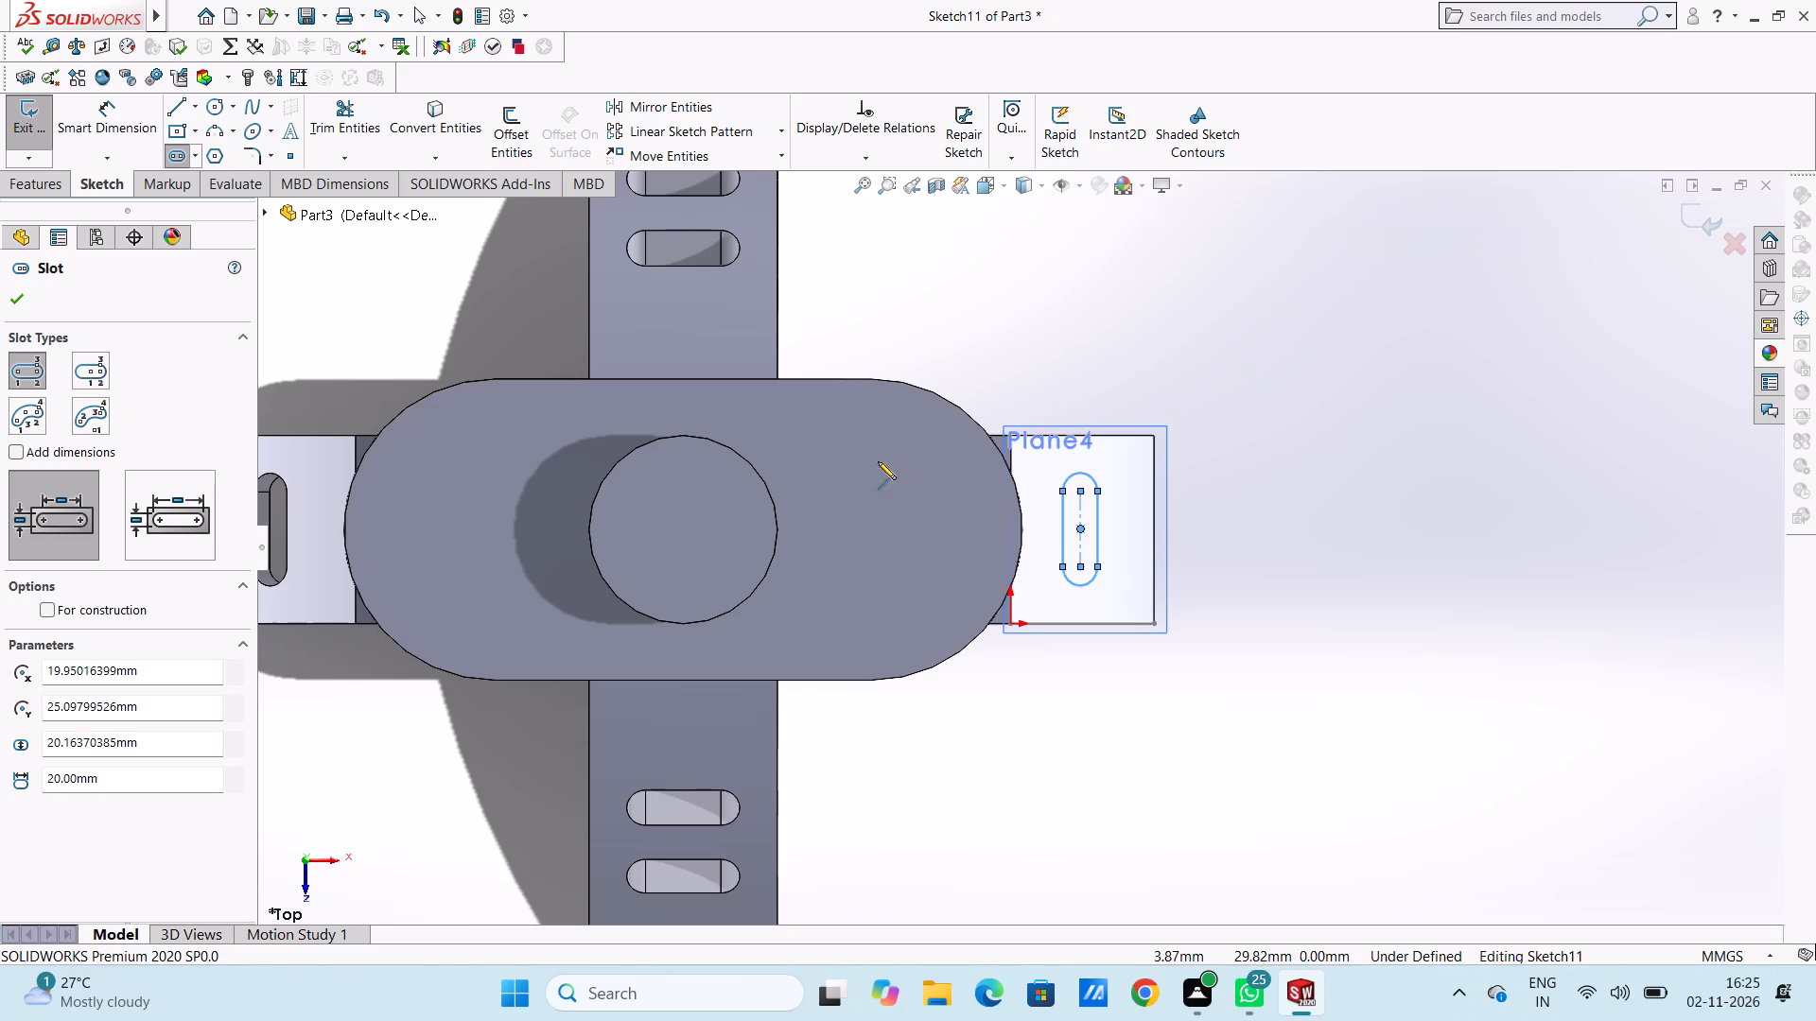
left_click(28, 301)
left_click(420, 334)
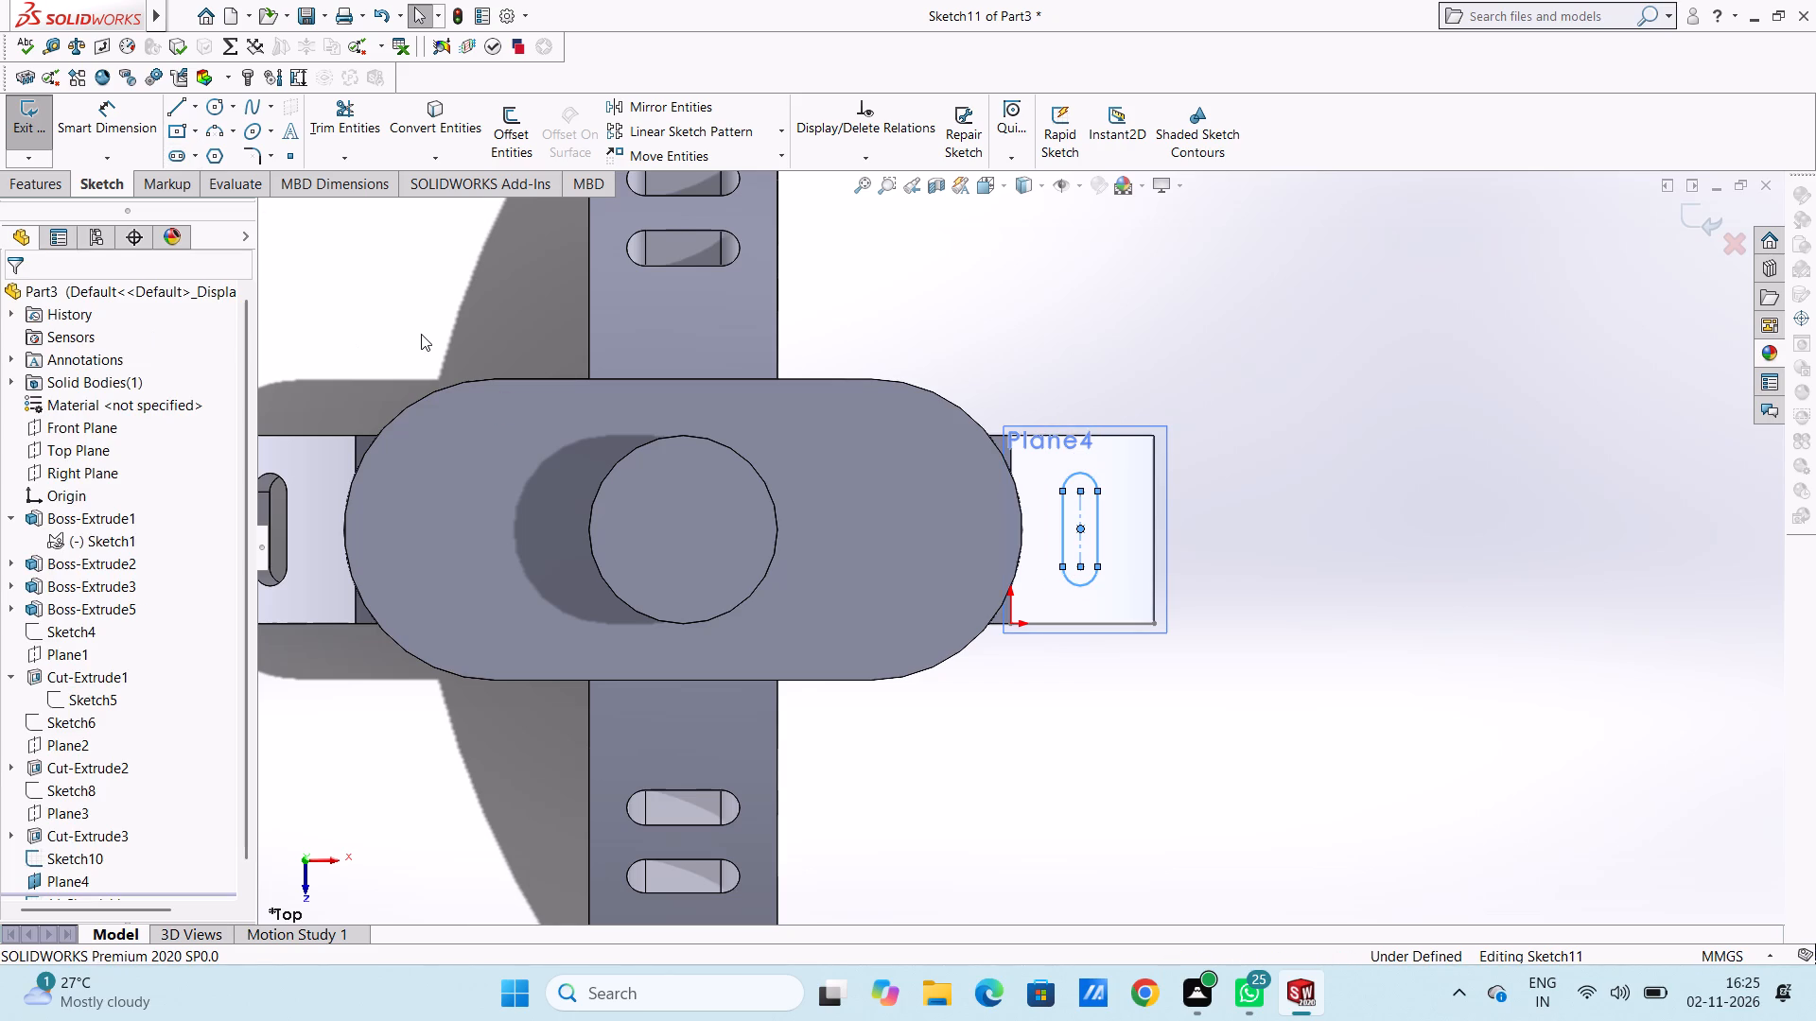
Dimension the sketched slot's end arc radius at 5 mm and its straight side at 20 mm.
scroll(421, 334, "up", 3)
left_click(111, 115)
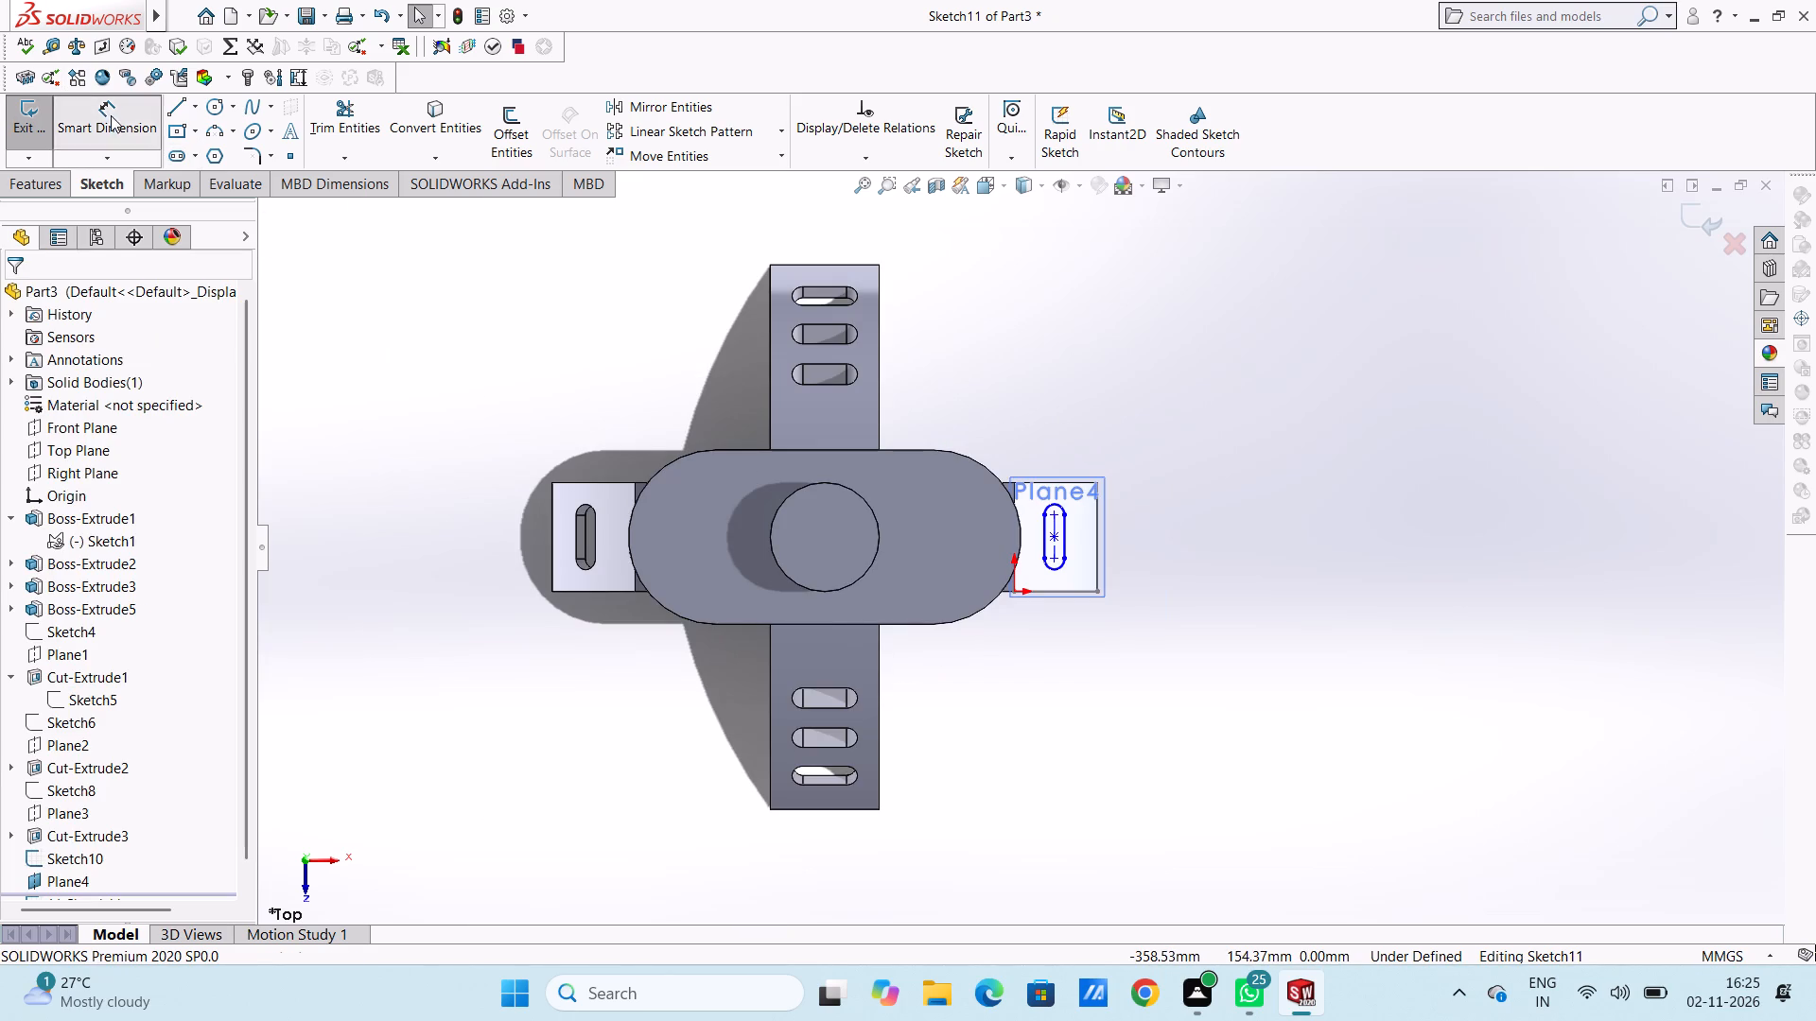
scroll(1093, 597, "down", 3)
left_click(1021, 427)
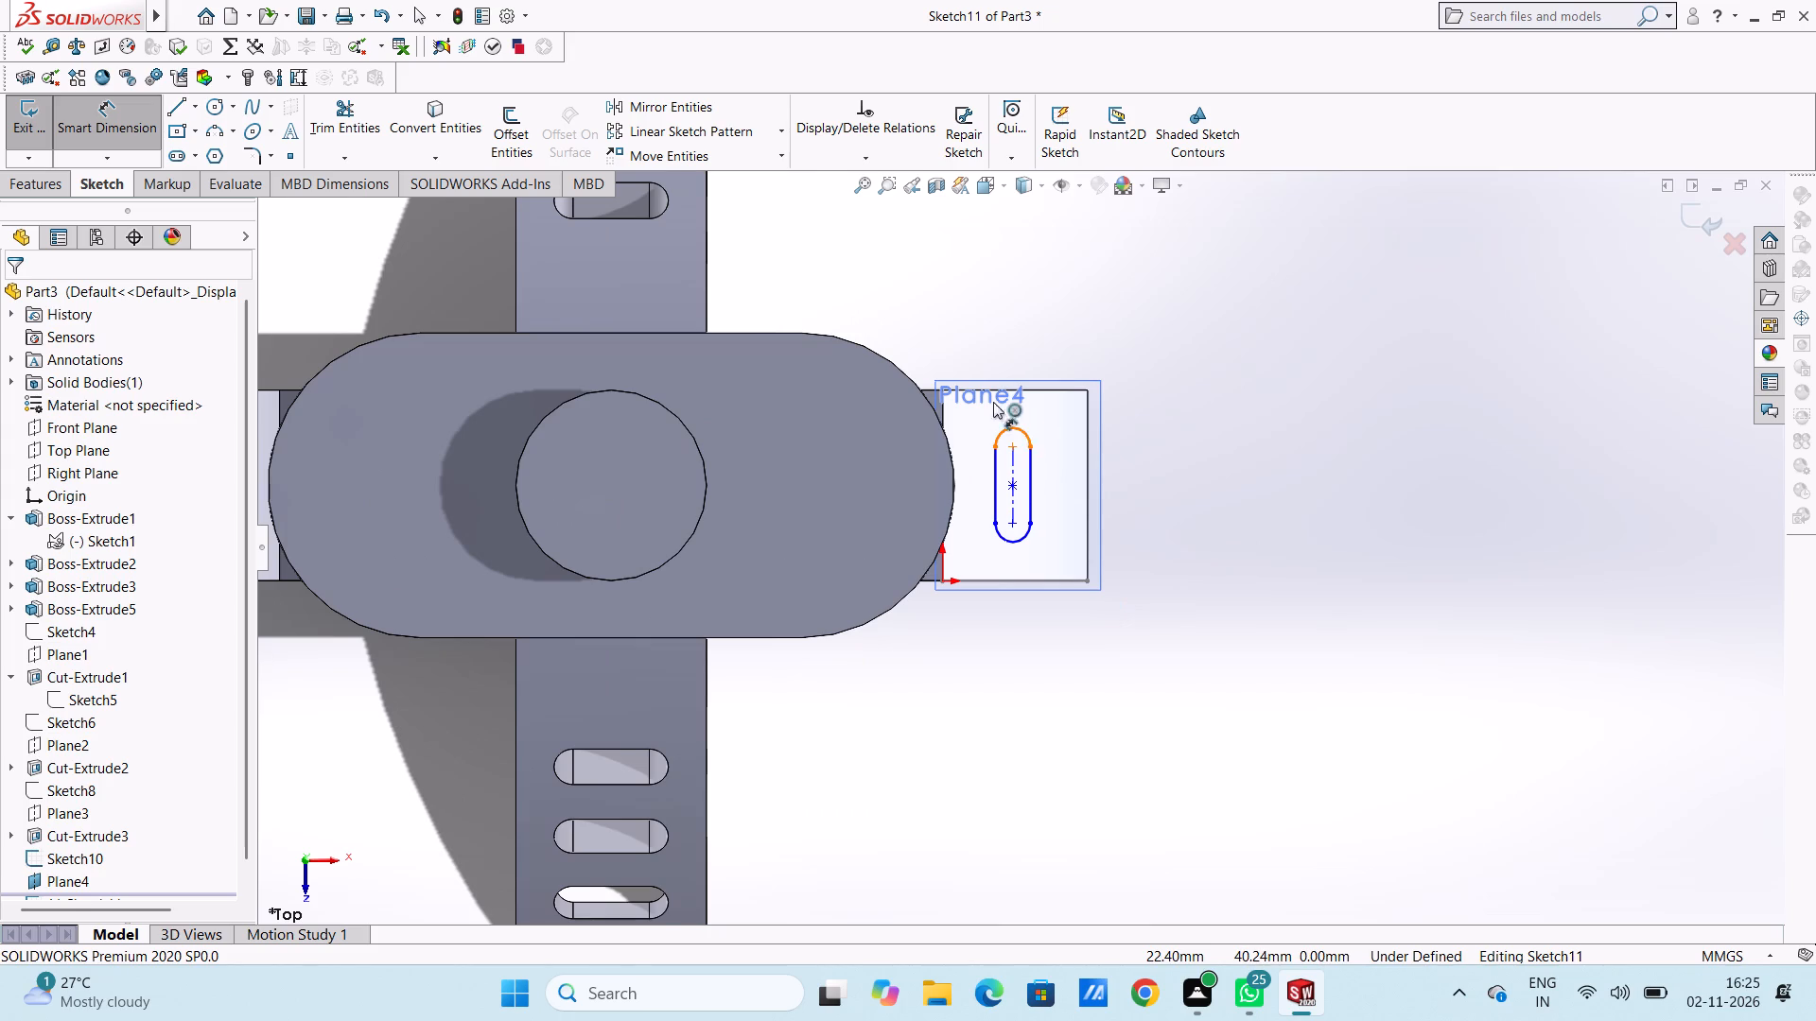
scroll(952, 318, "up", 2)
left_click(960, 304)
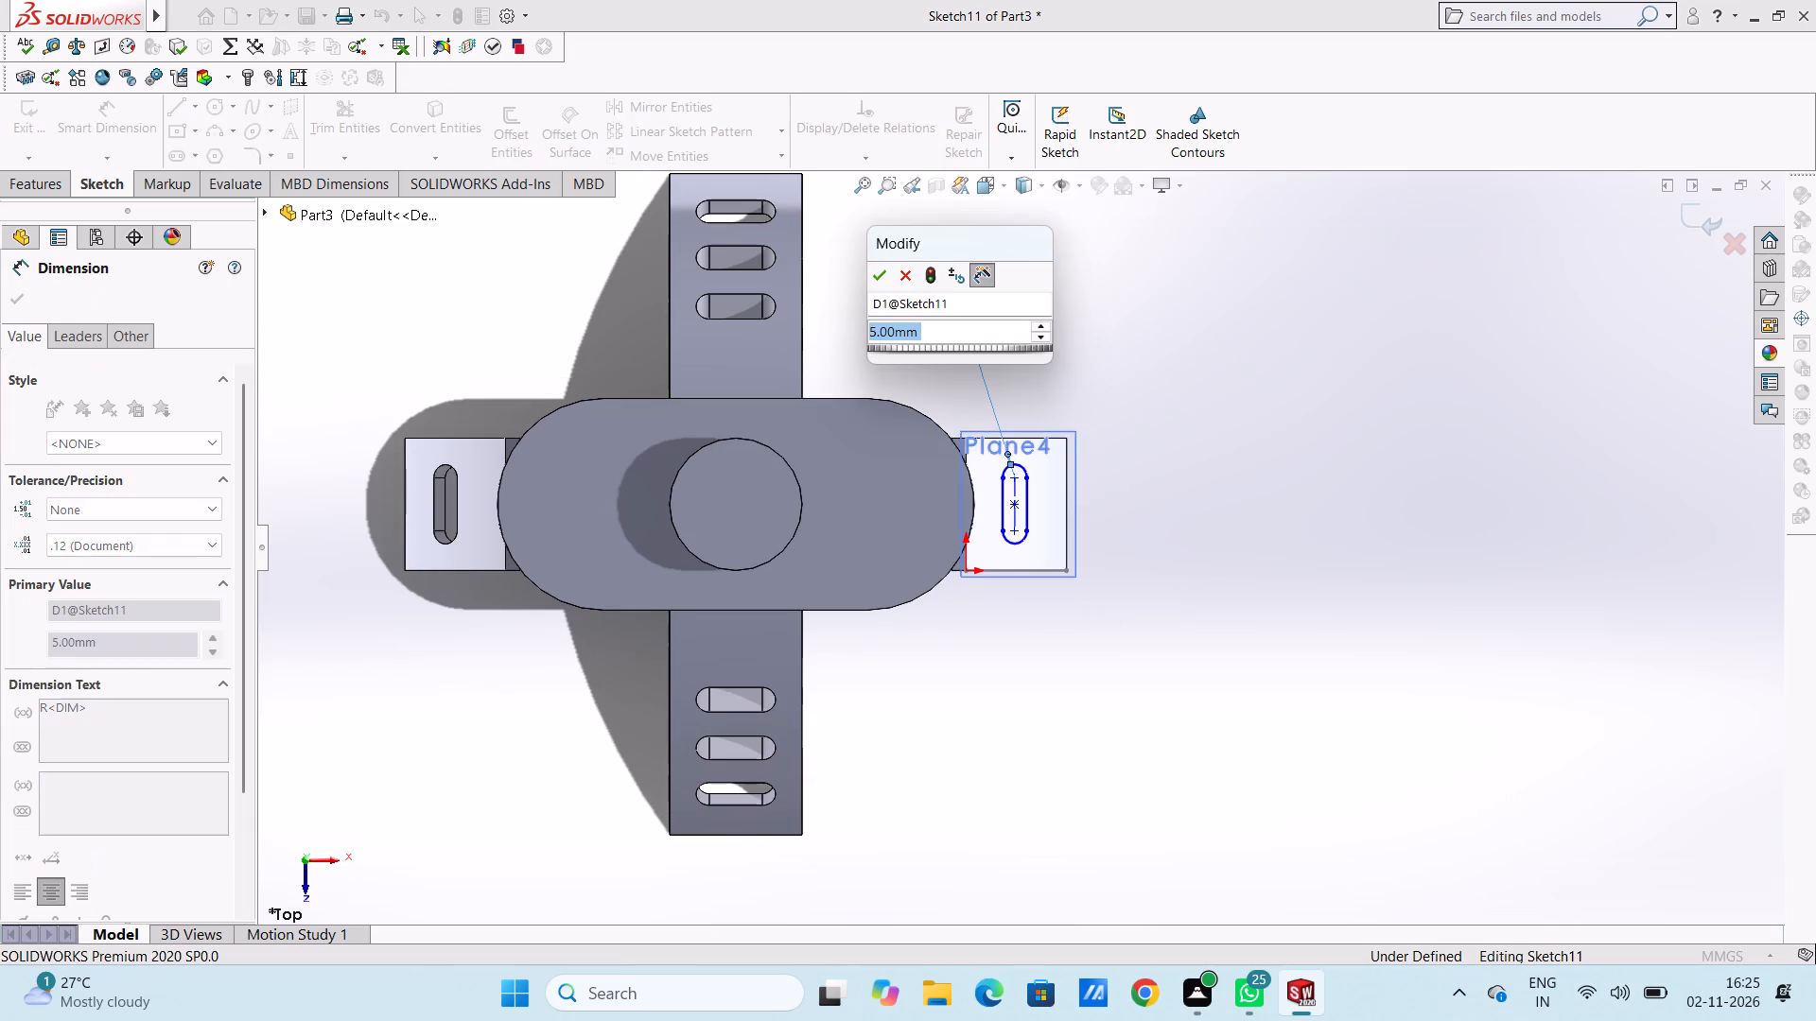
left_click(878, 267)
left_click(862, 282)
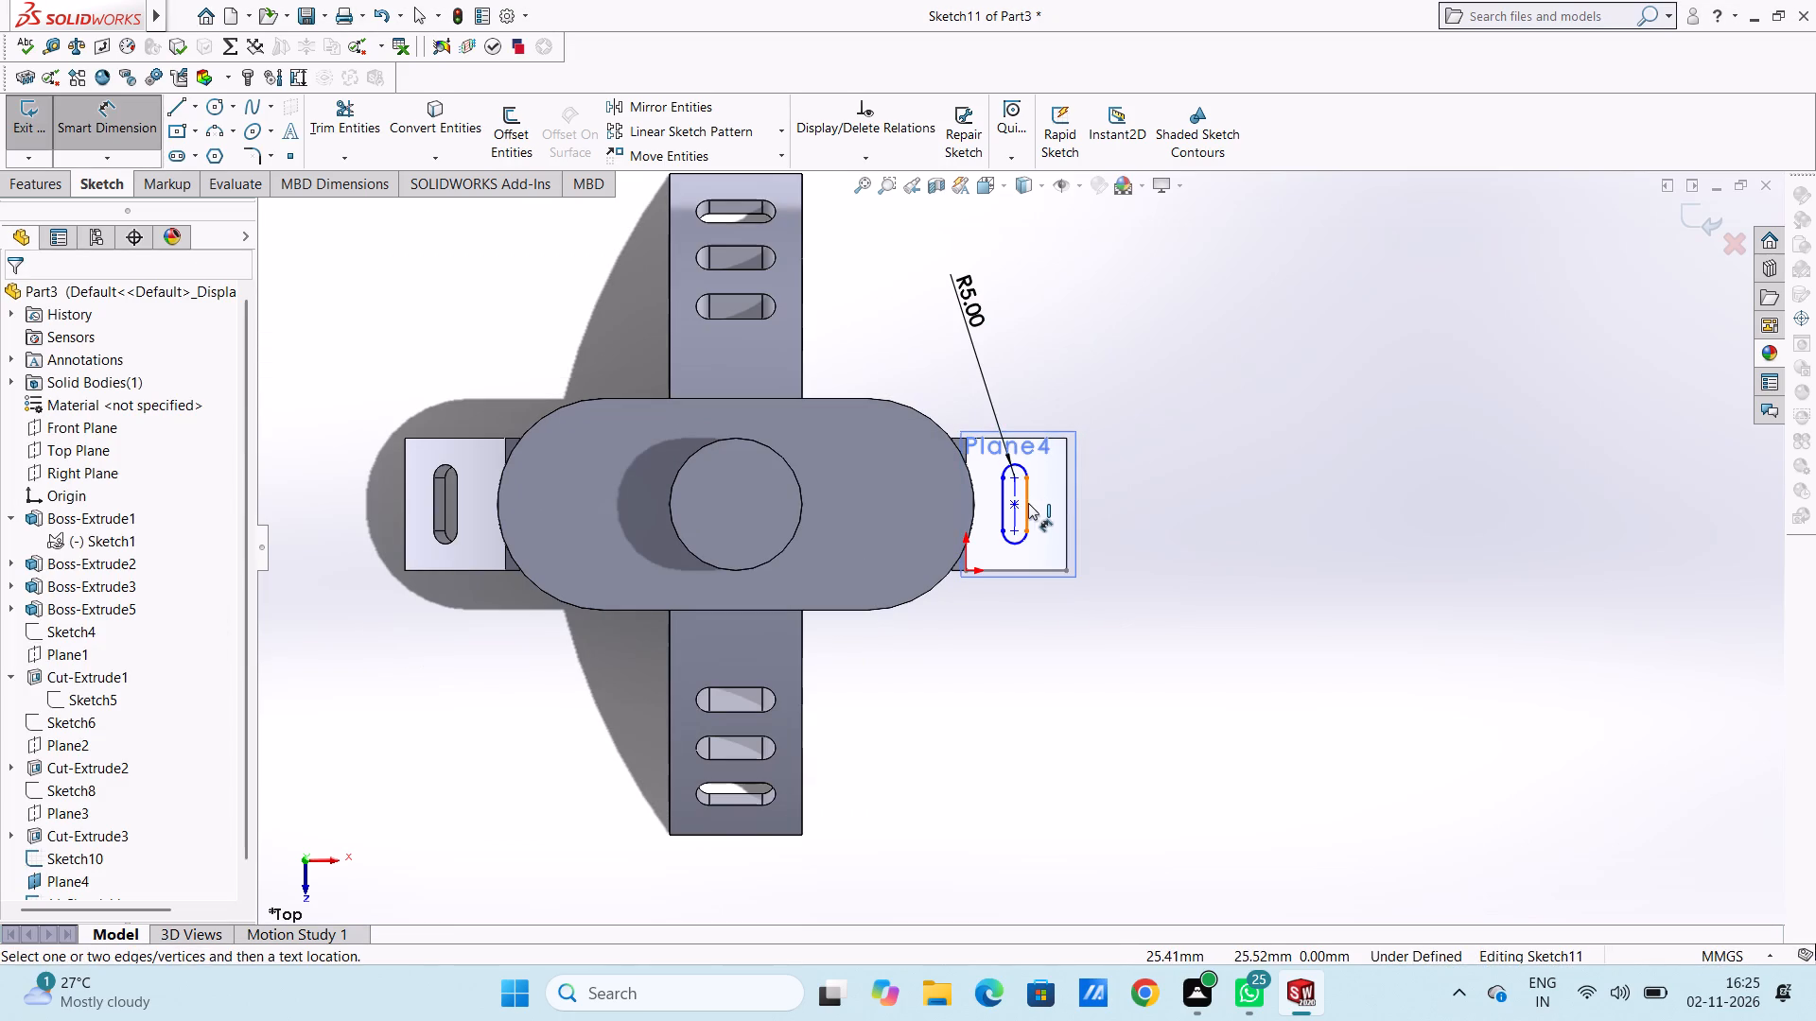
left_click(1028, 503)
left_click(1303, 524)
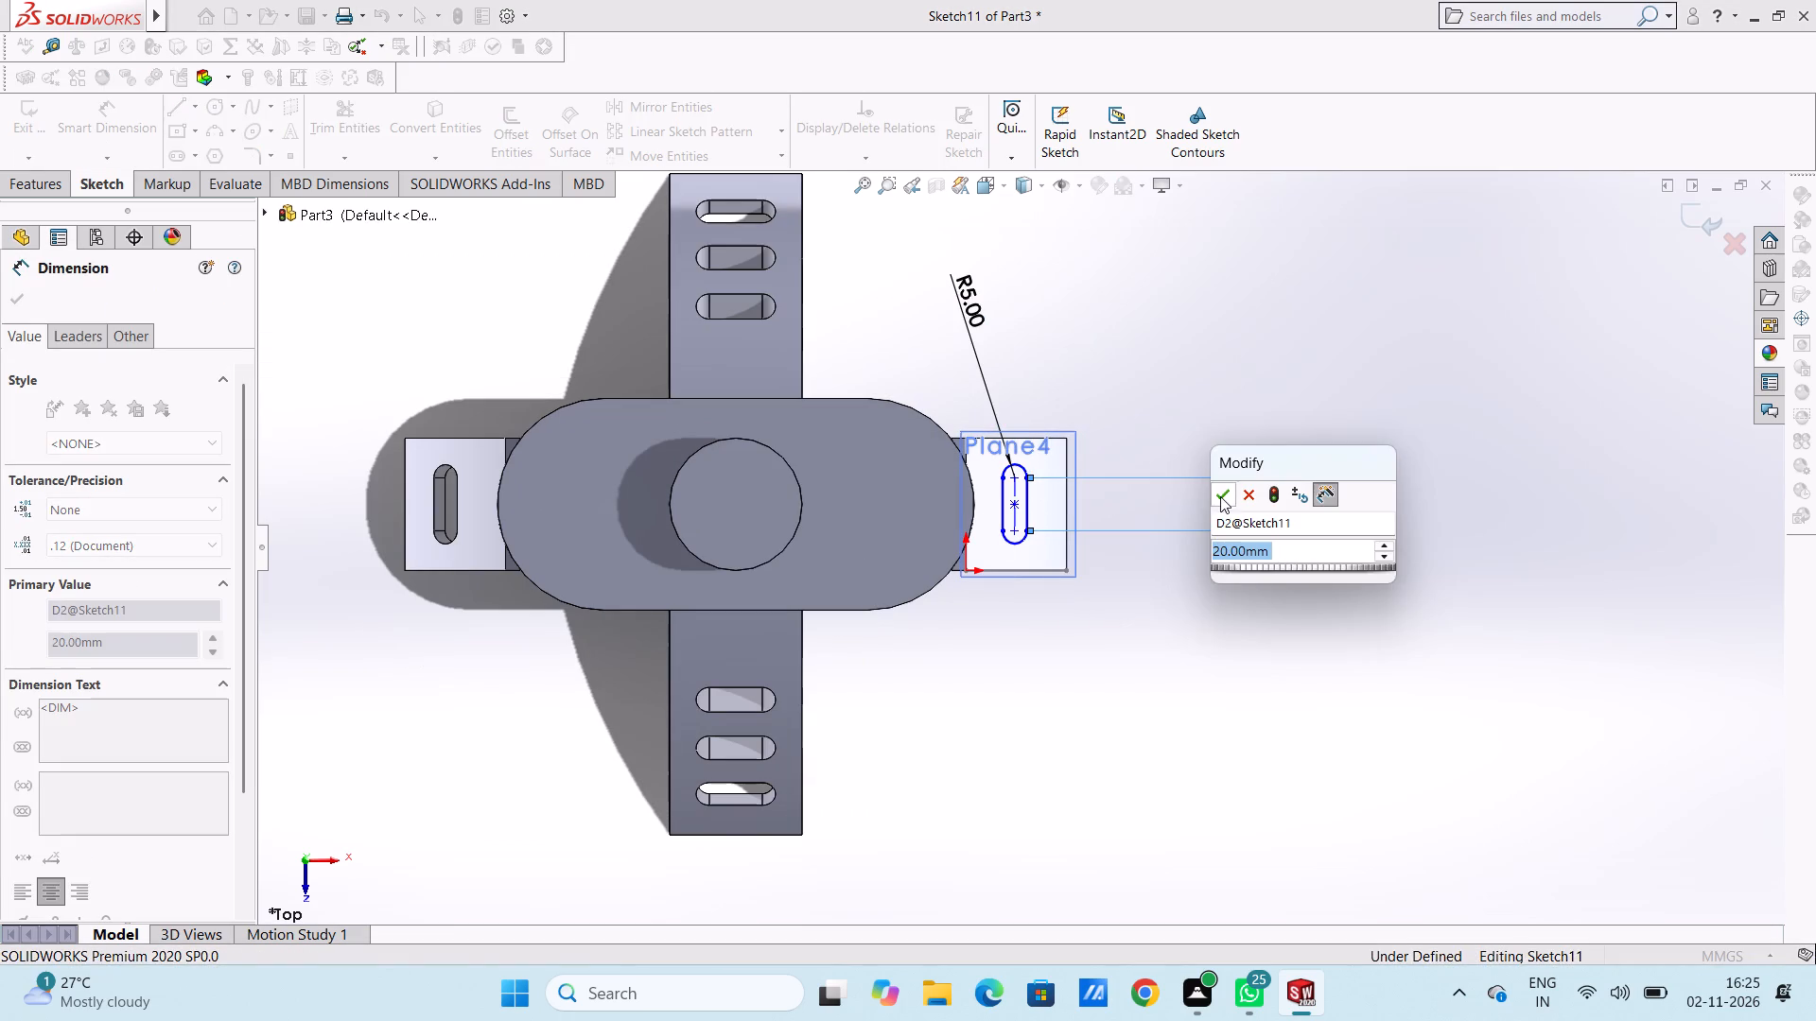
left_click(1220, 493)
left_click(1184, 415)
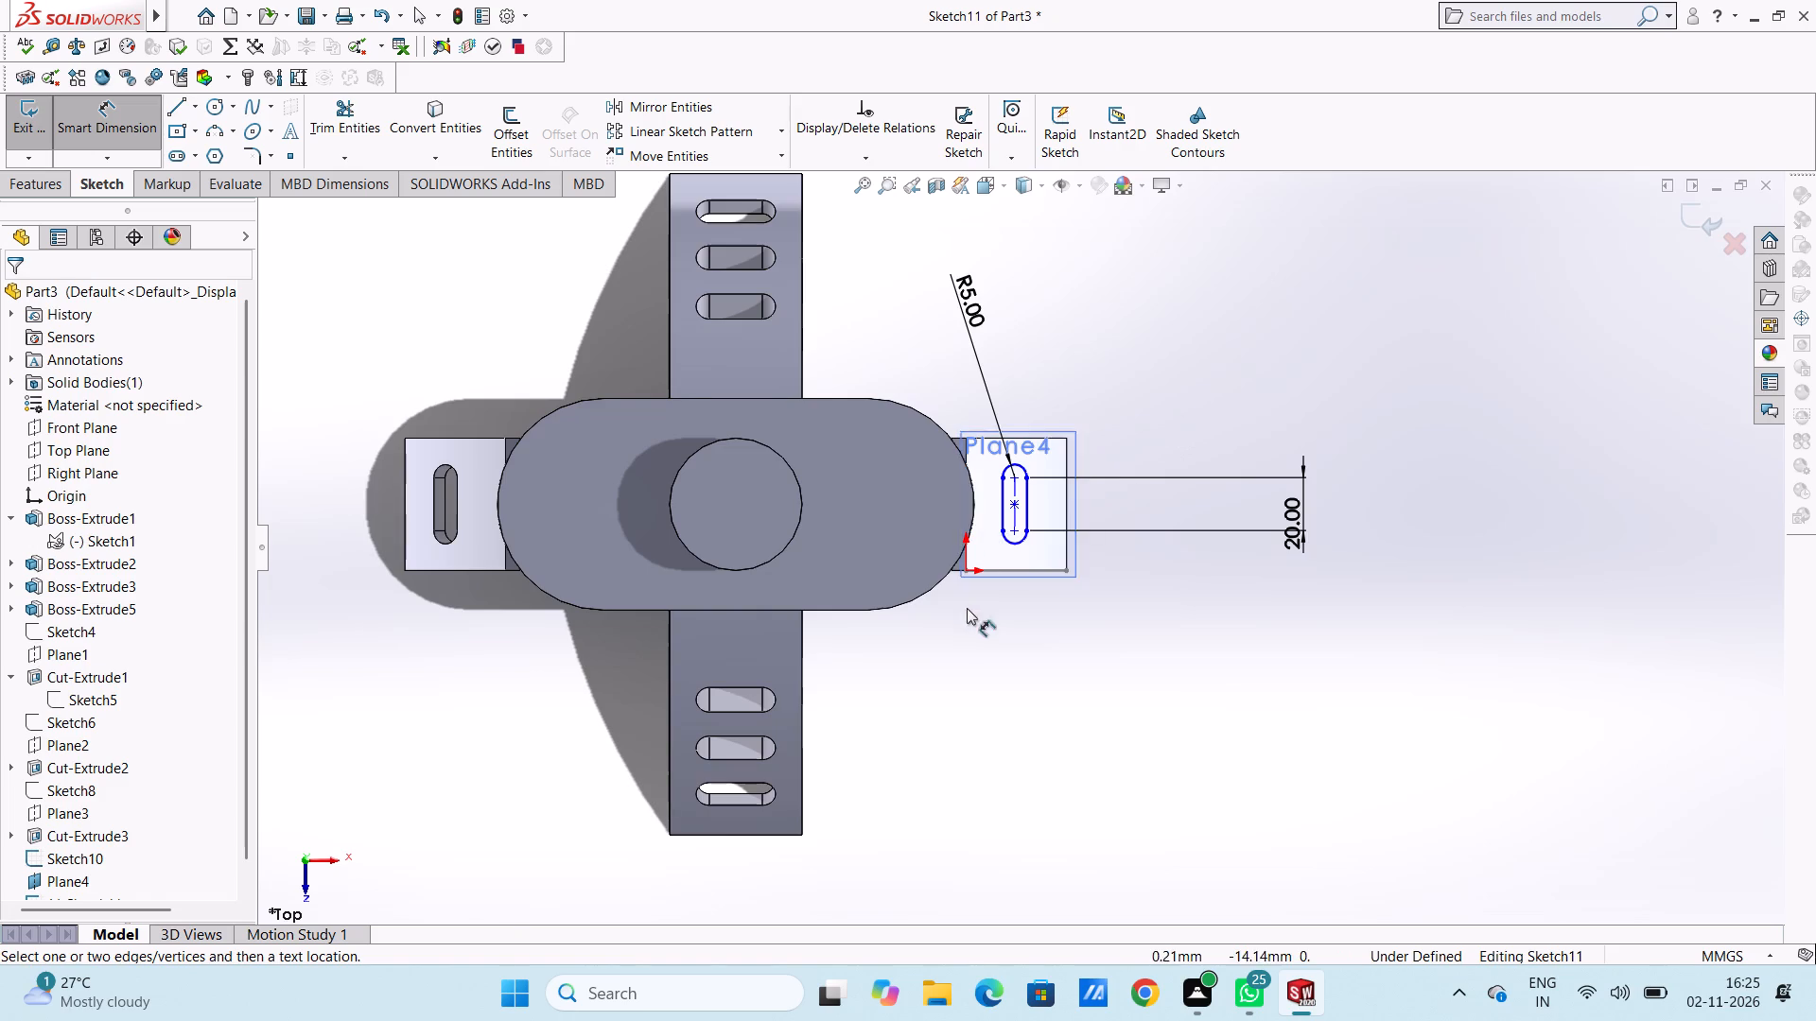
Dimension the slot's centreline 20 mm from the end feature's vertical edge beside the main body.
scroll(967, 608, "down", 6)
scroll(1040, 500, "down", 3)
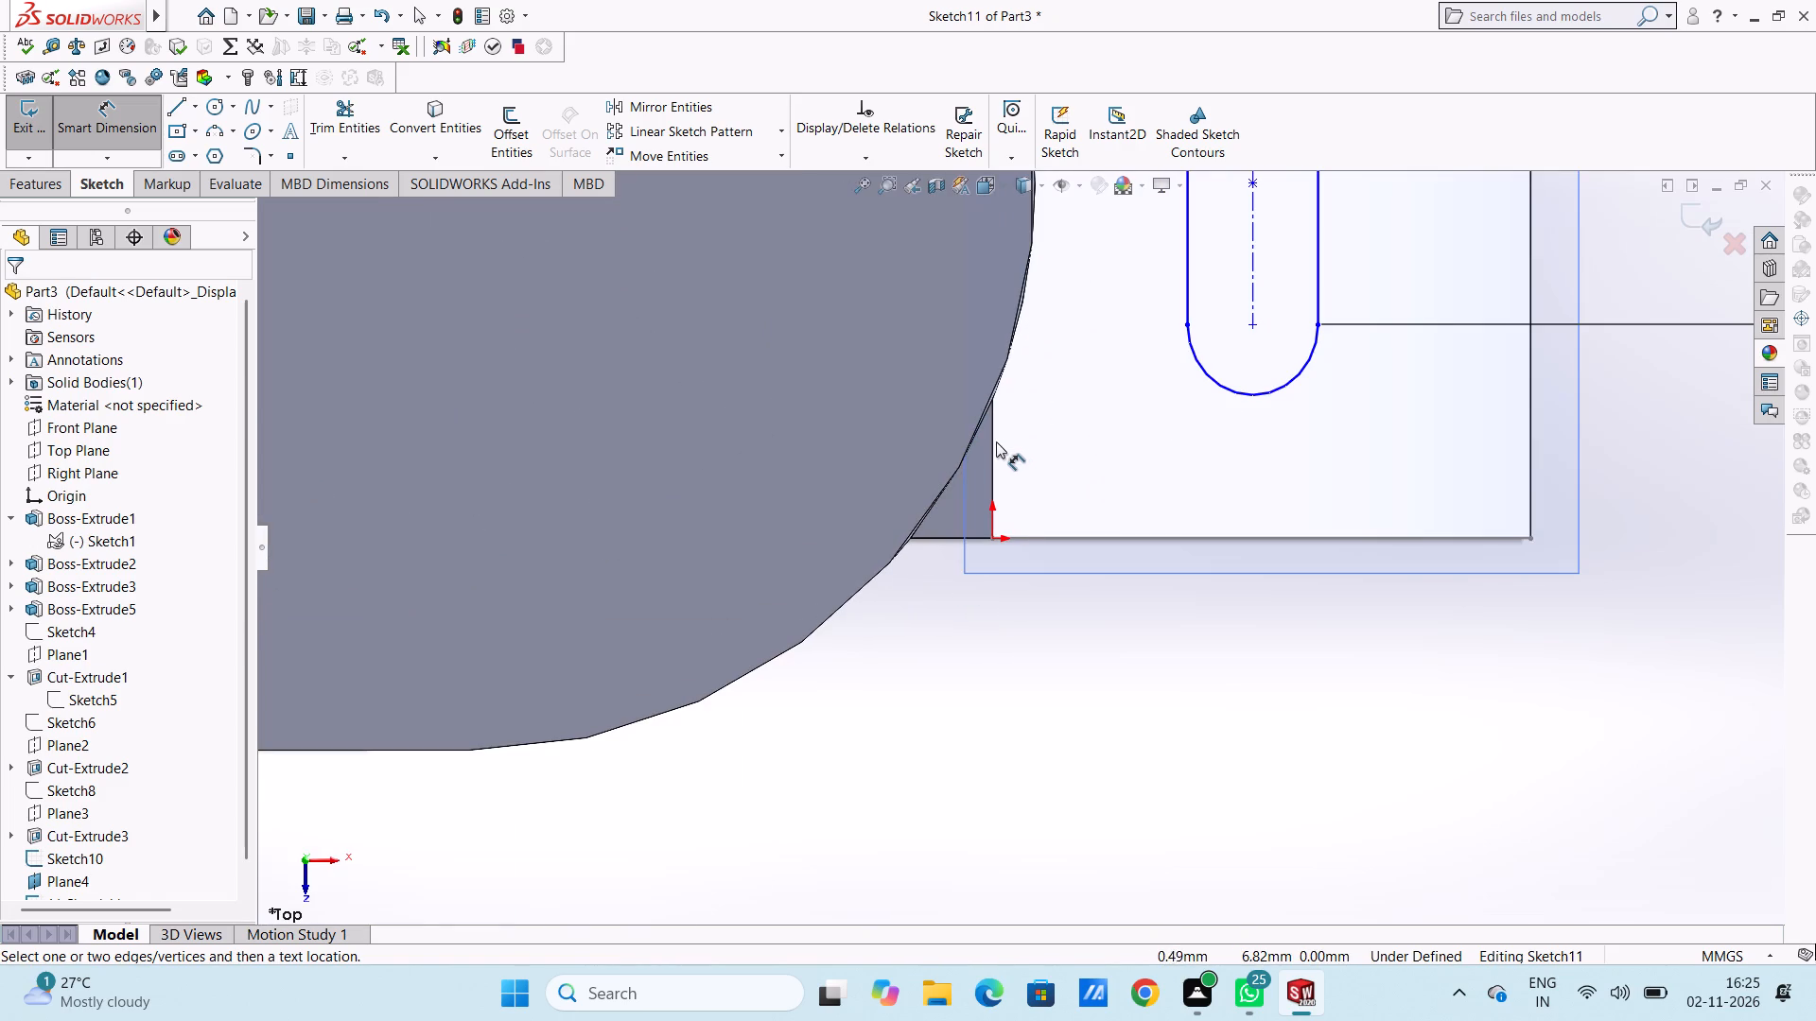
left_click(995, 441)
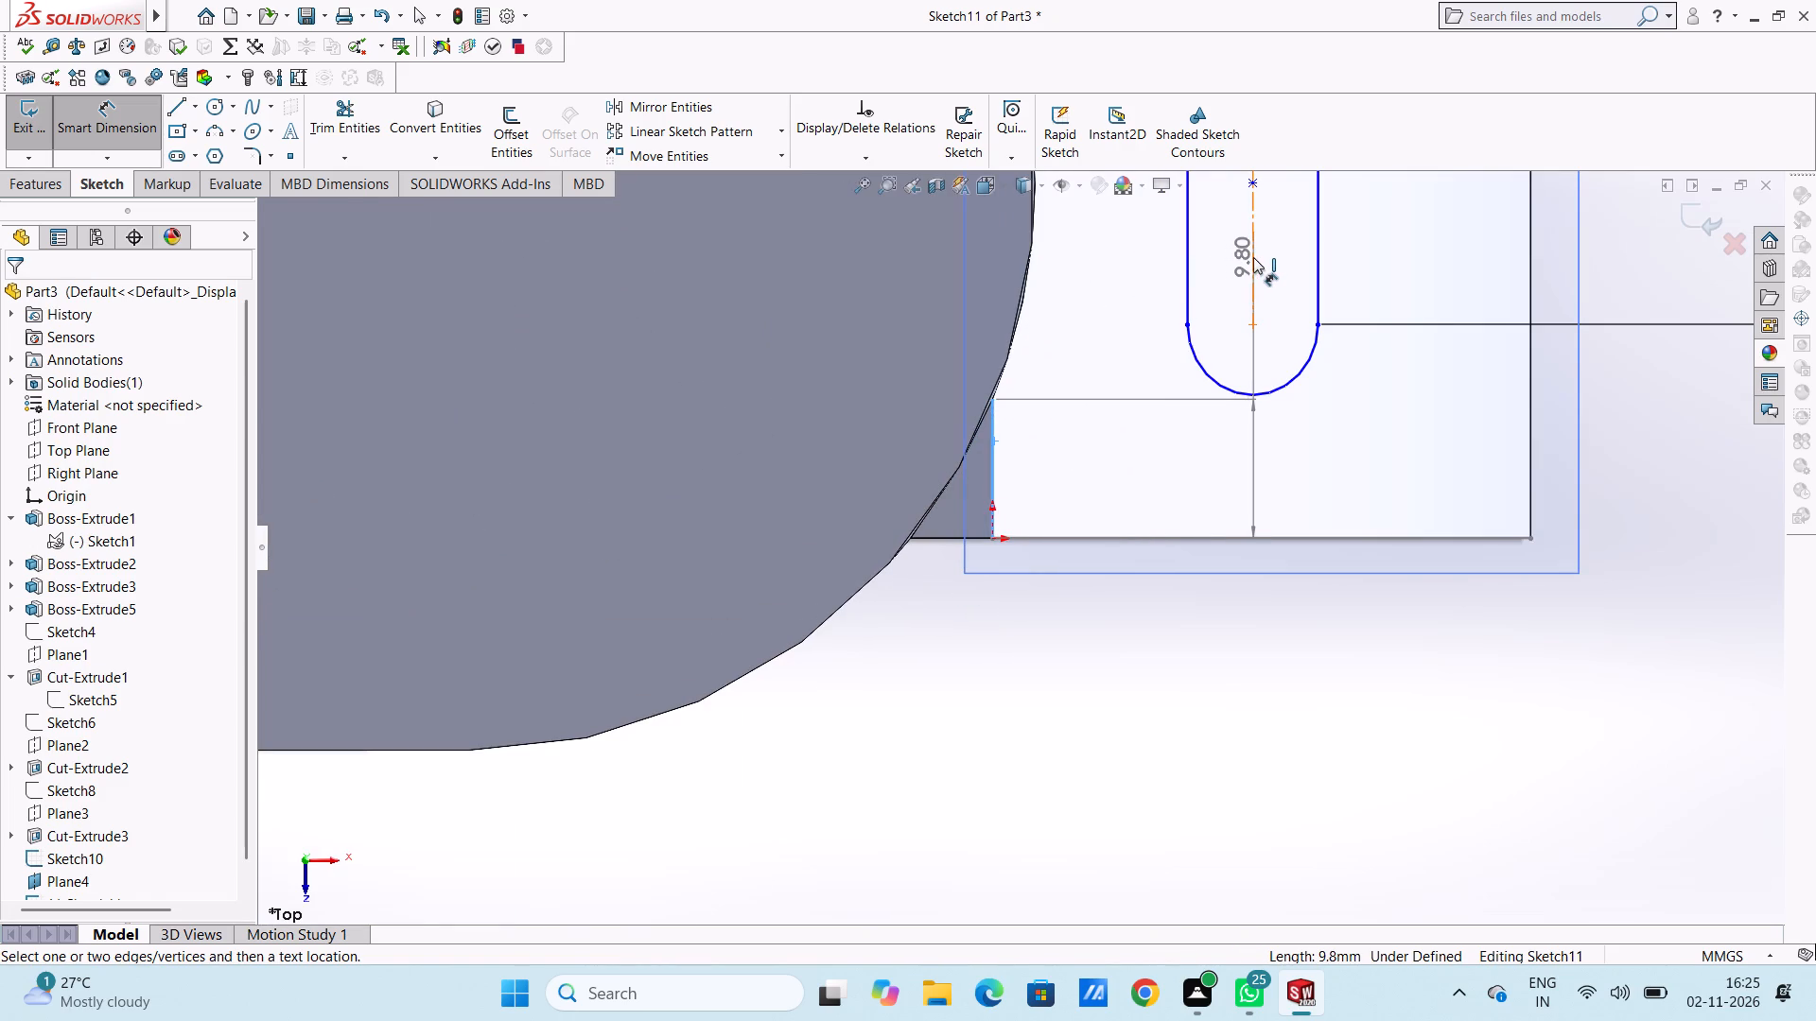
left_click(1253, 256)
scroll(1231, 542, "up", 4)
left_click(1074, 760)
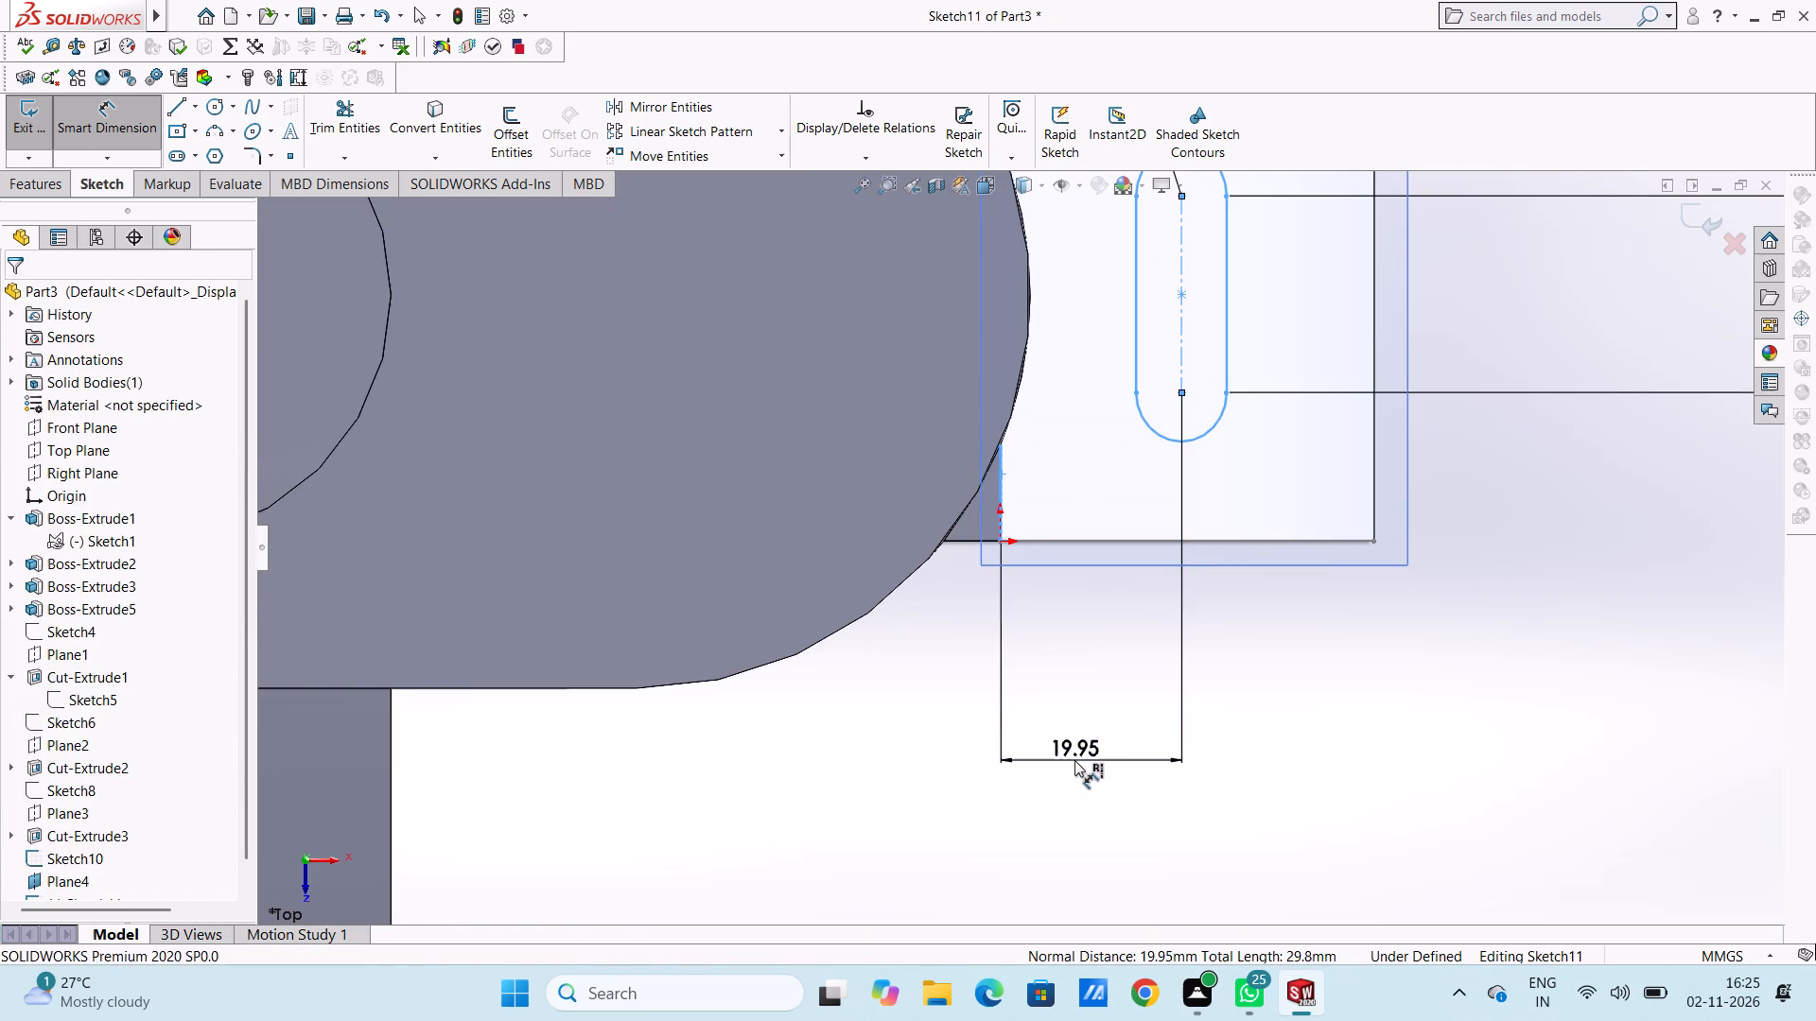
type("20")
key("Return")
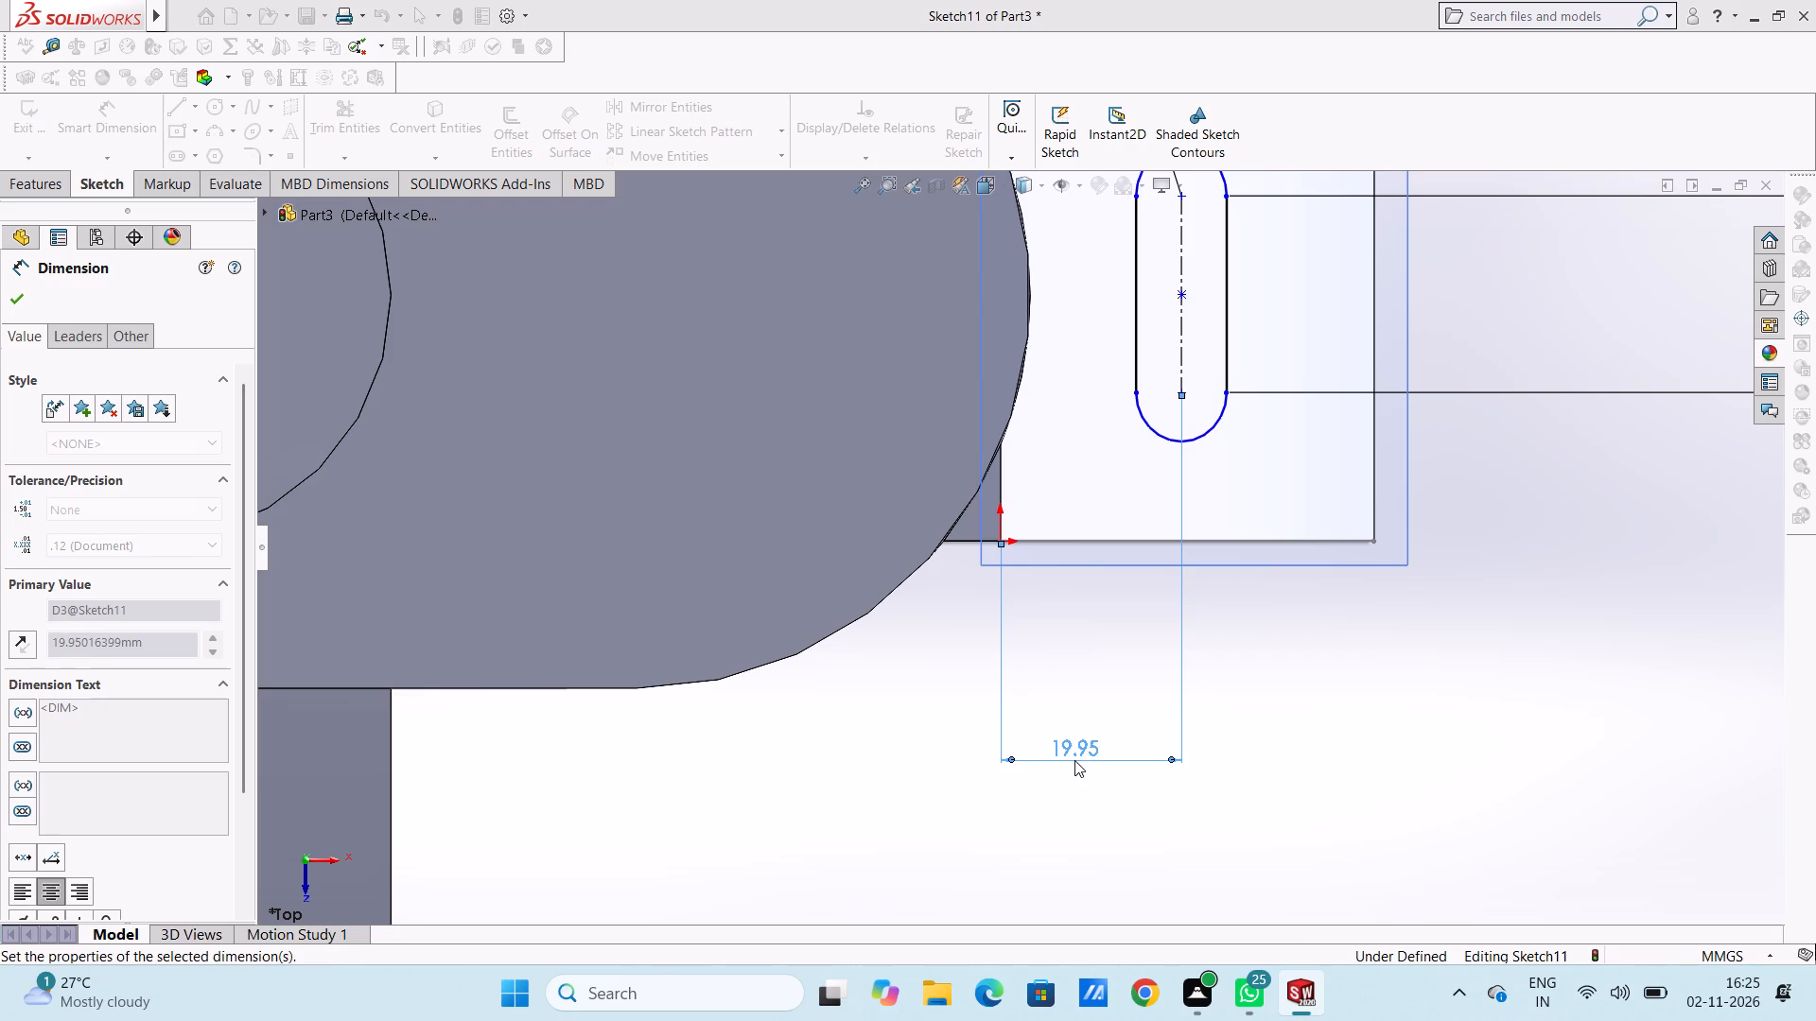
left_click(1059, 667)
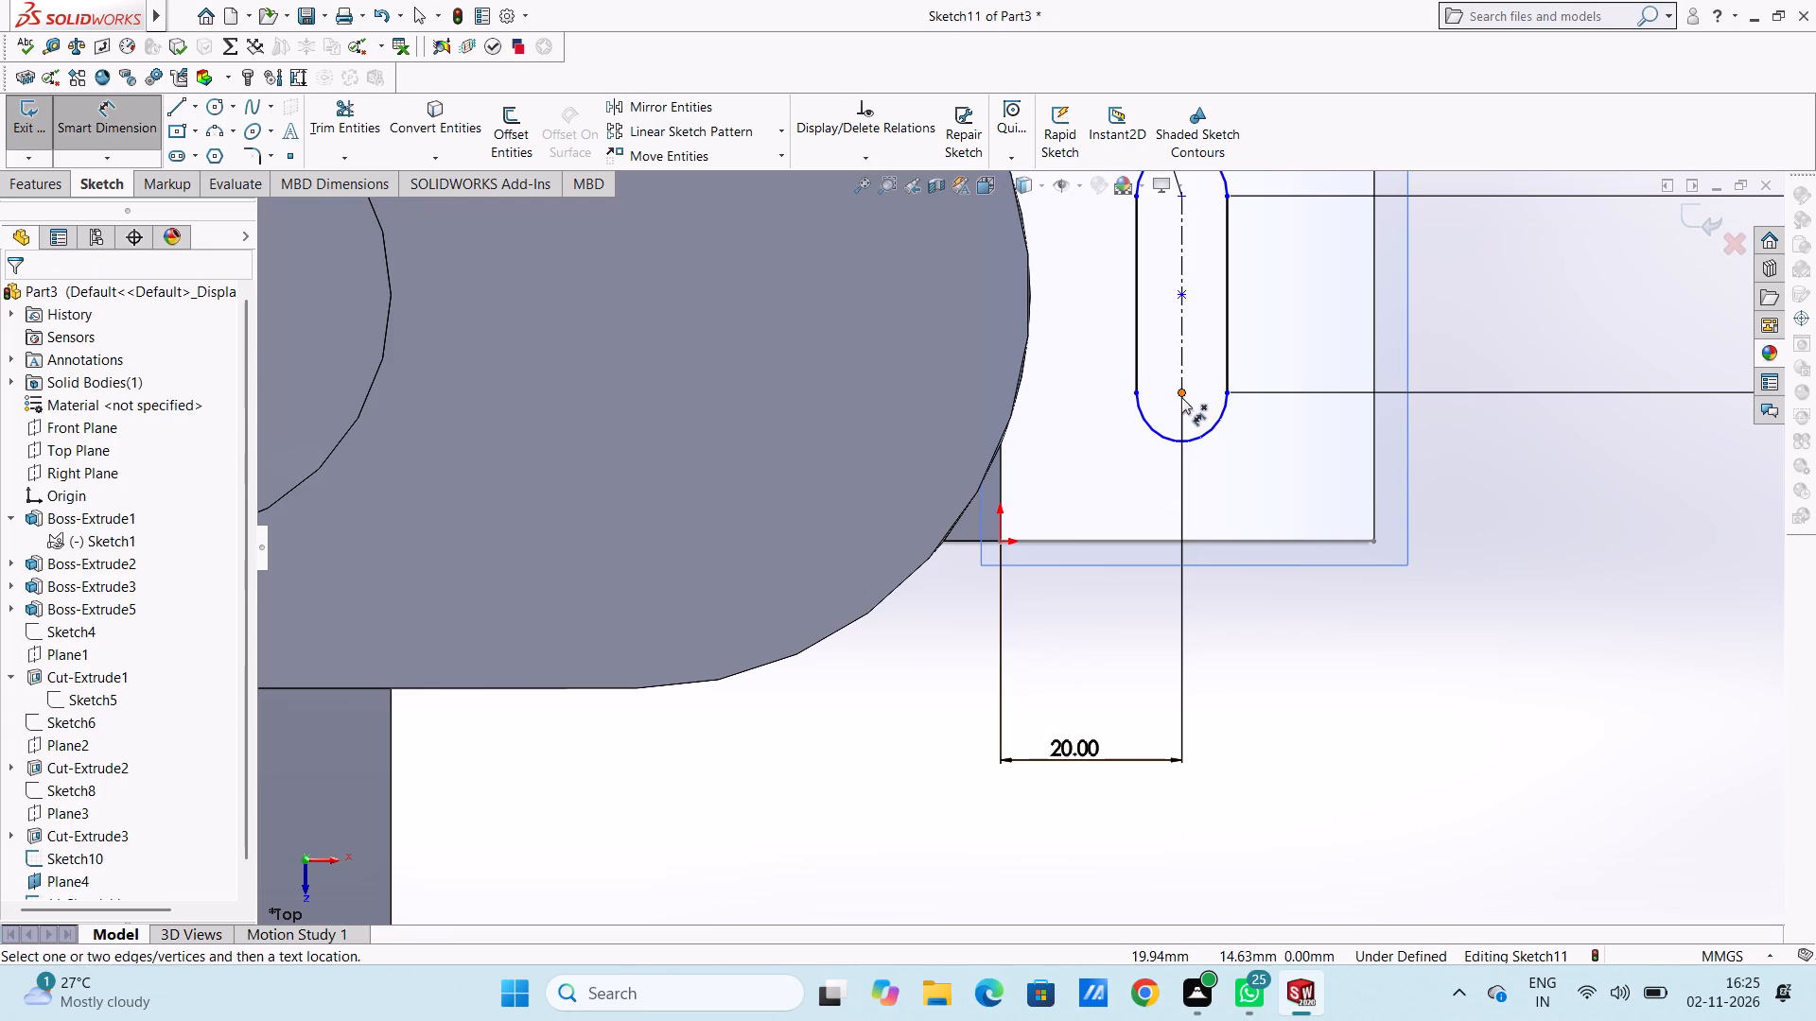
Dimension the slot's lower arc centre 15 mm from the Sketch10 reference line along the end feature's side.
left_click(1181, 397)
left_click(1224, 543)
left_click(1604, 486)
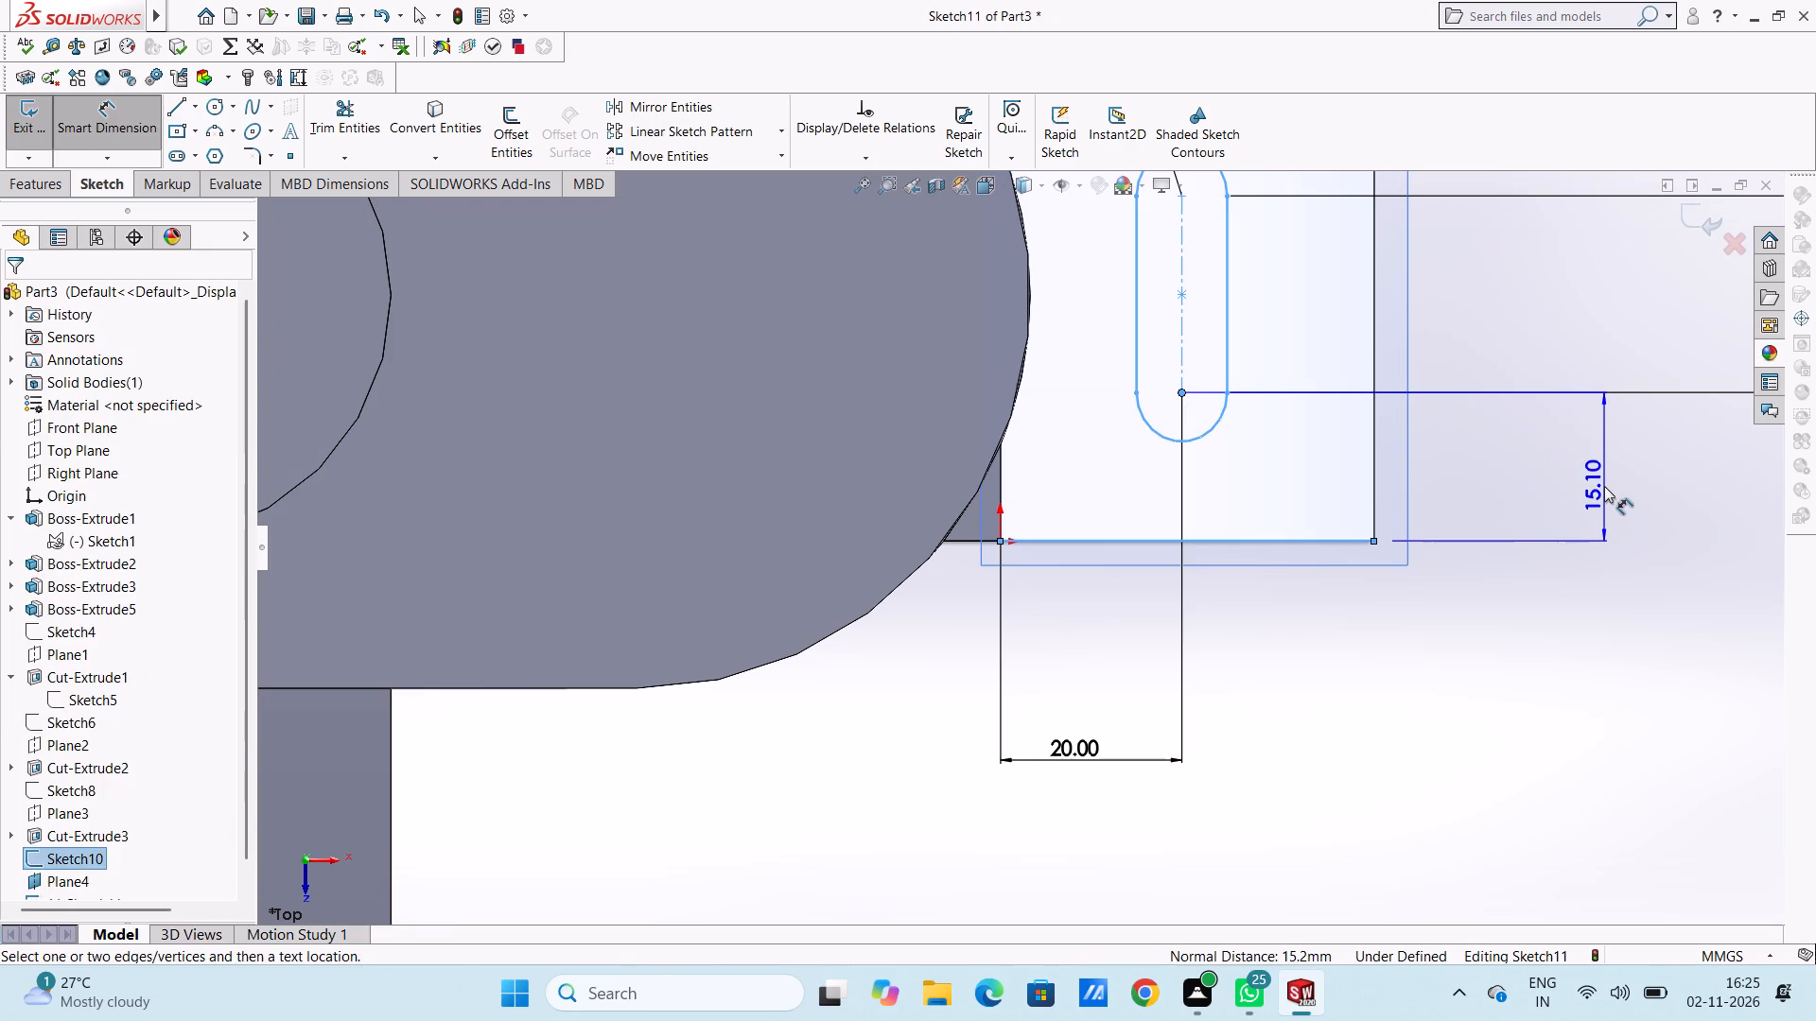
type("15")
key("Return")
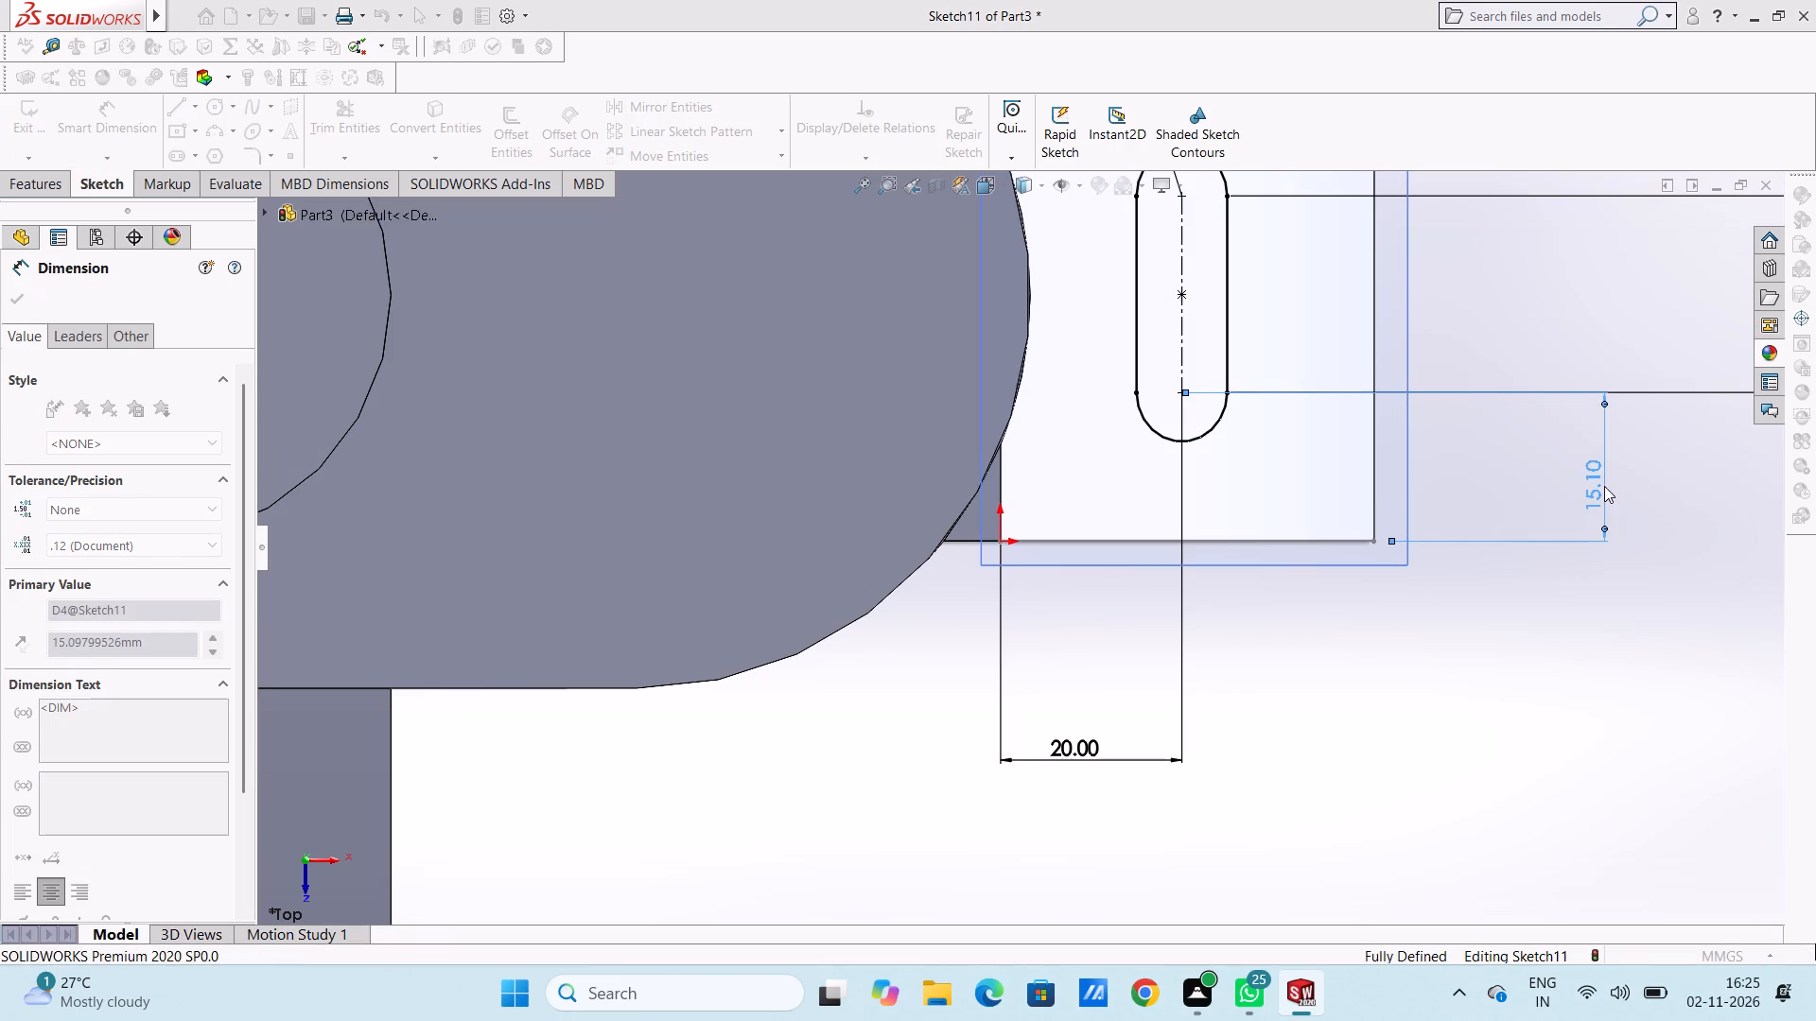
left_click(1482, 317)
scroll(1482, 317, "up", 5)
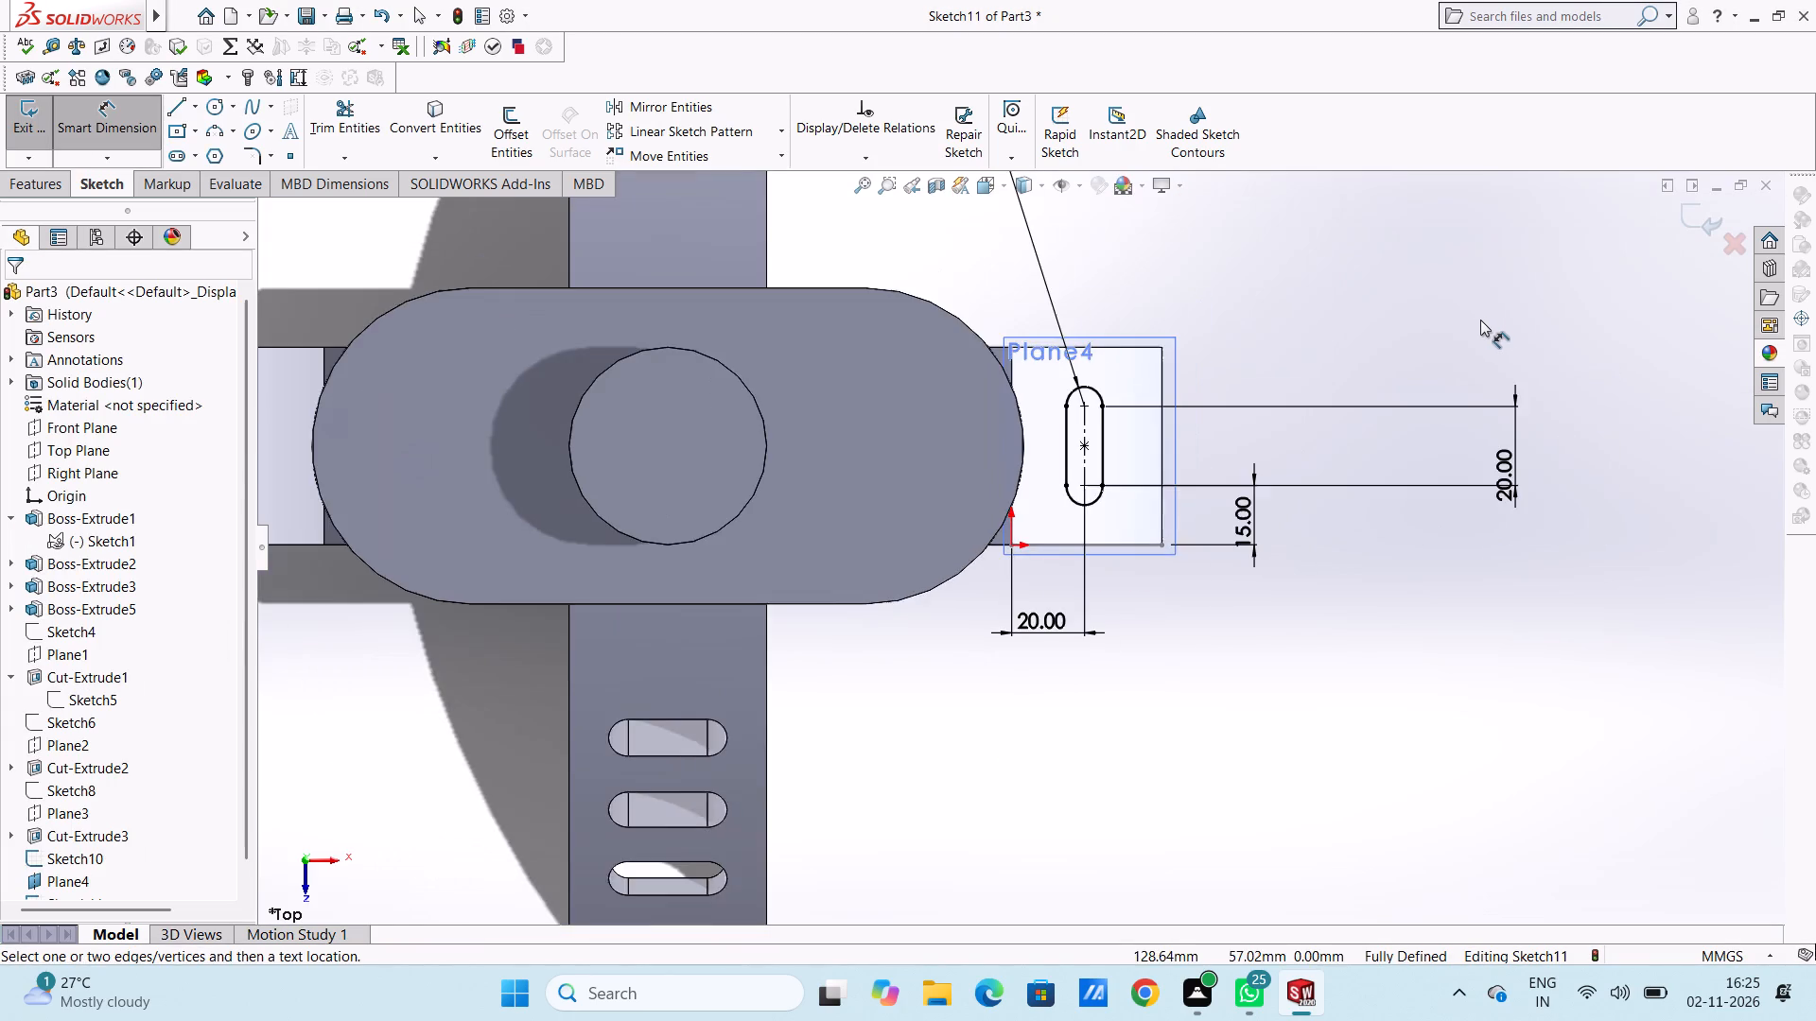
scroll(1479, 320, "up", 2)
middle_click_drag(935, 650, 926, 441)
scroll(926, 441, "up", 1)
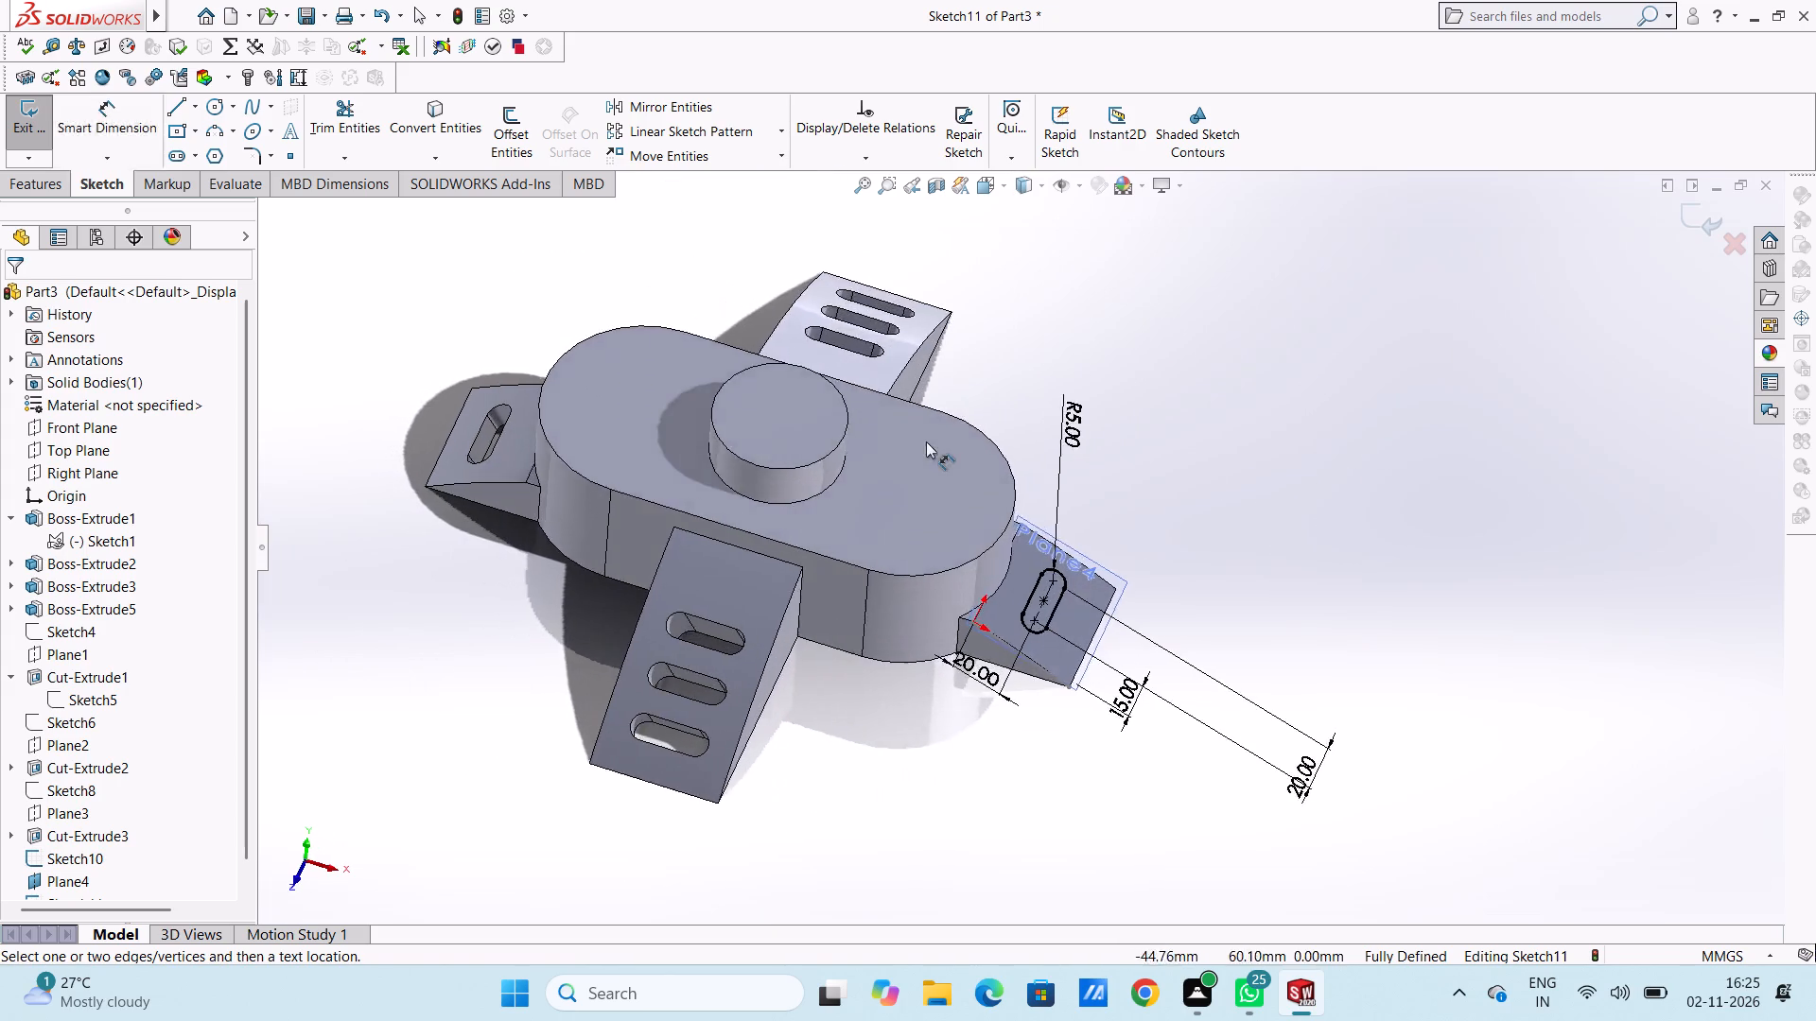
middle_click_drag(952, 730, 914, 662)
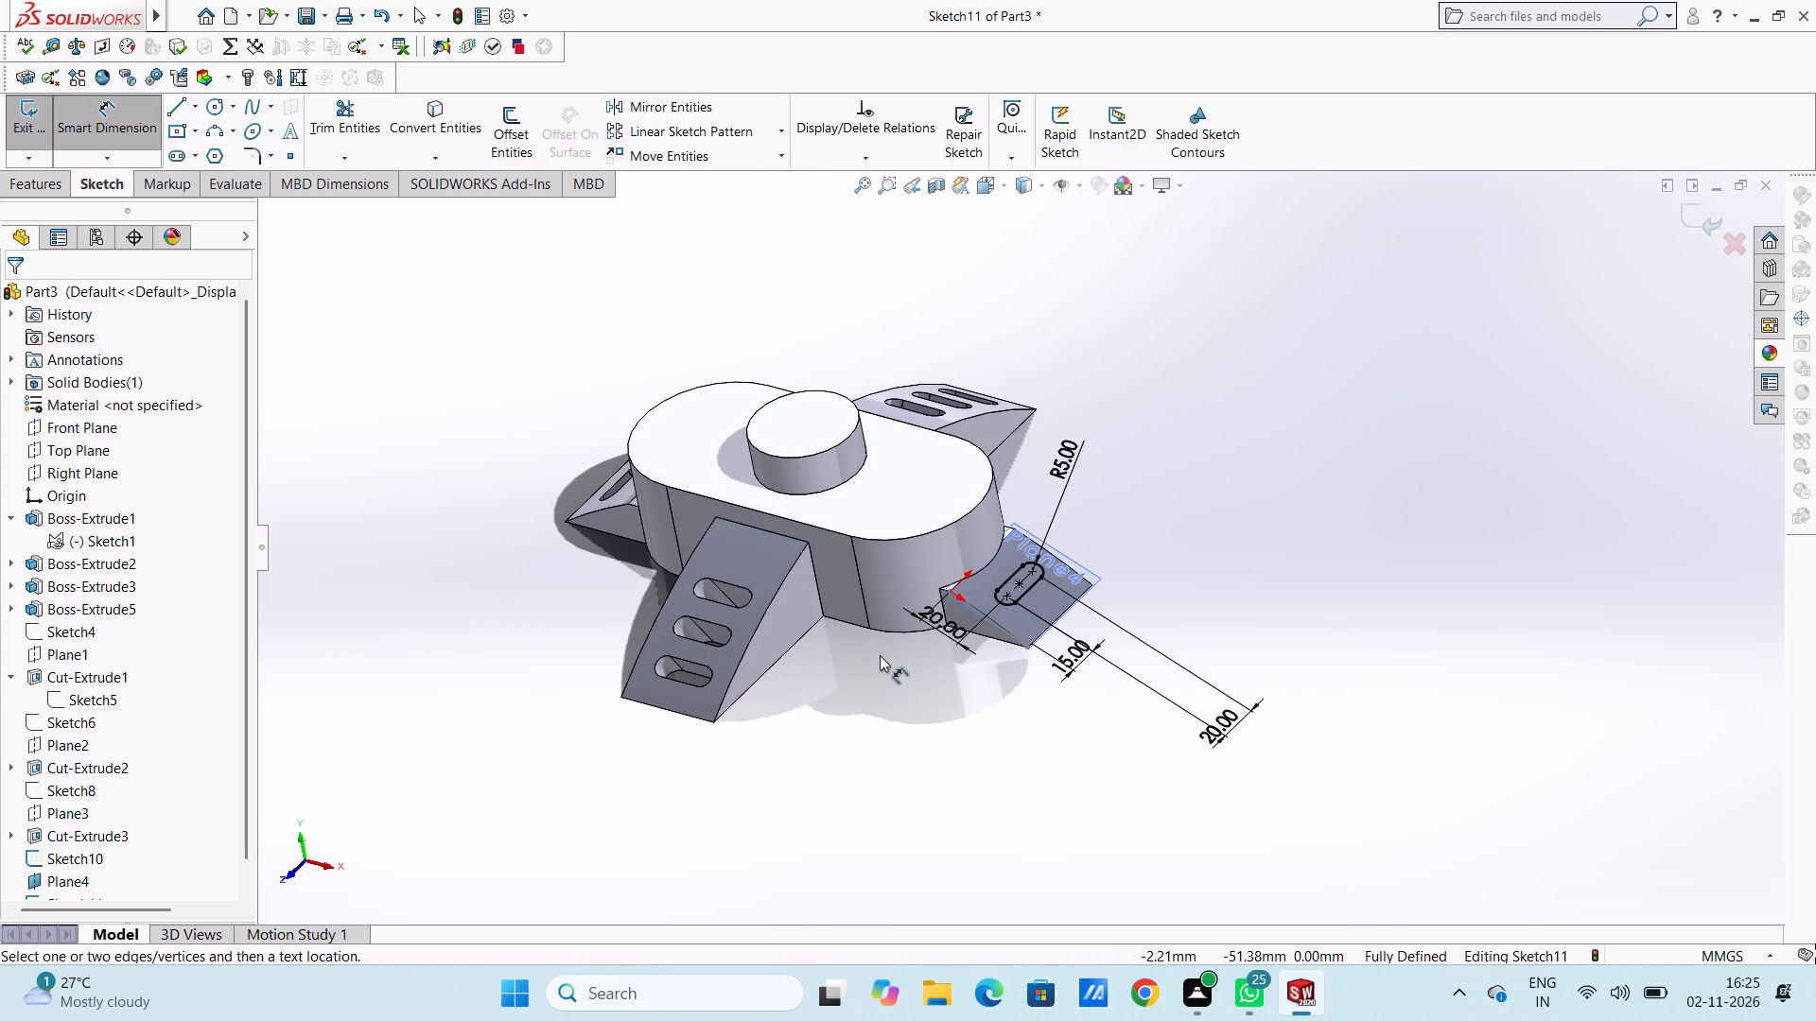
left_click(123, 130)
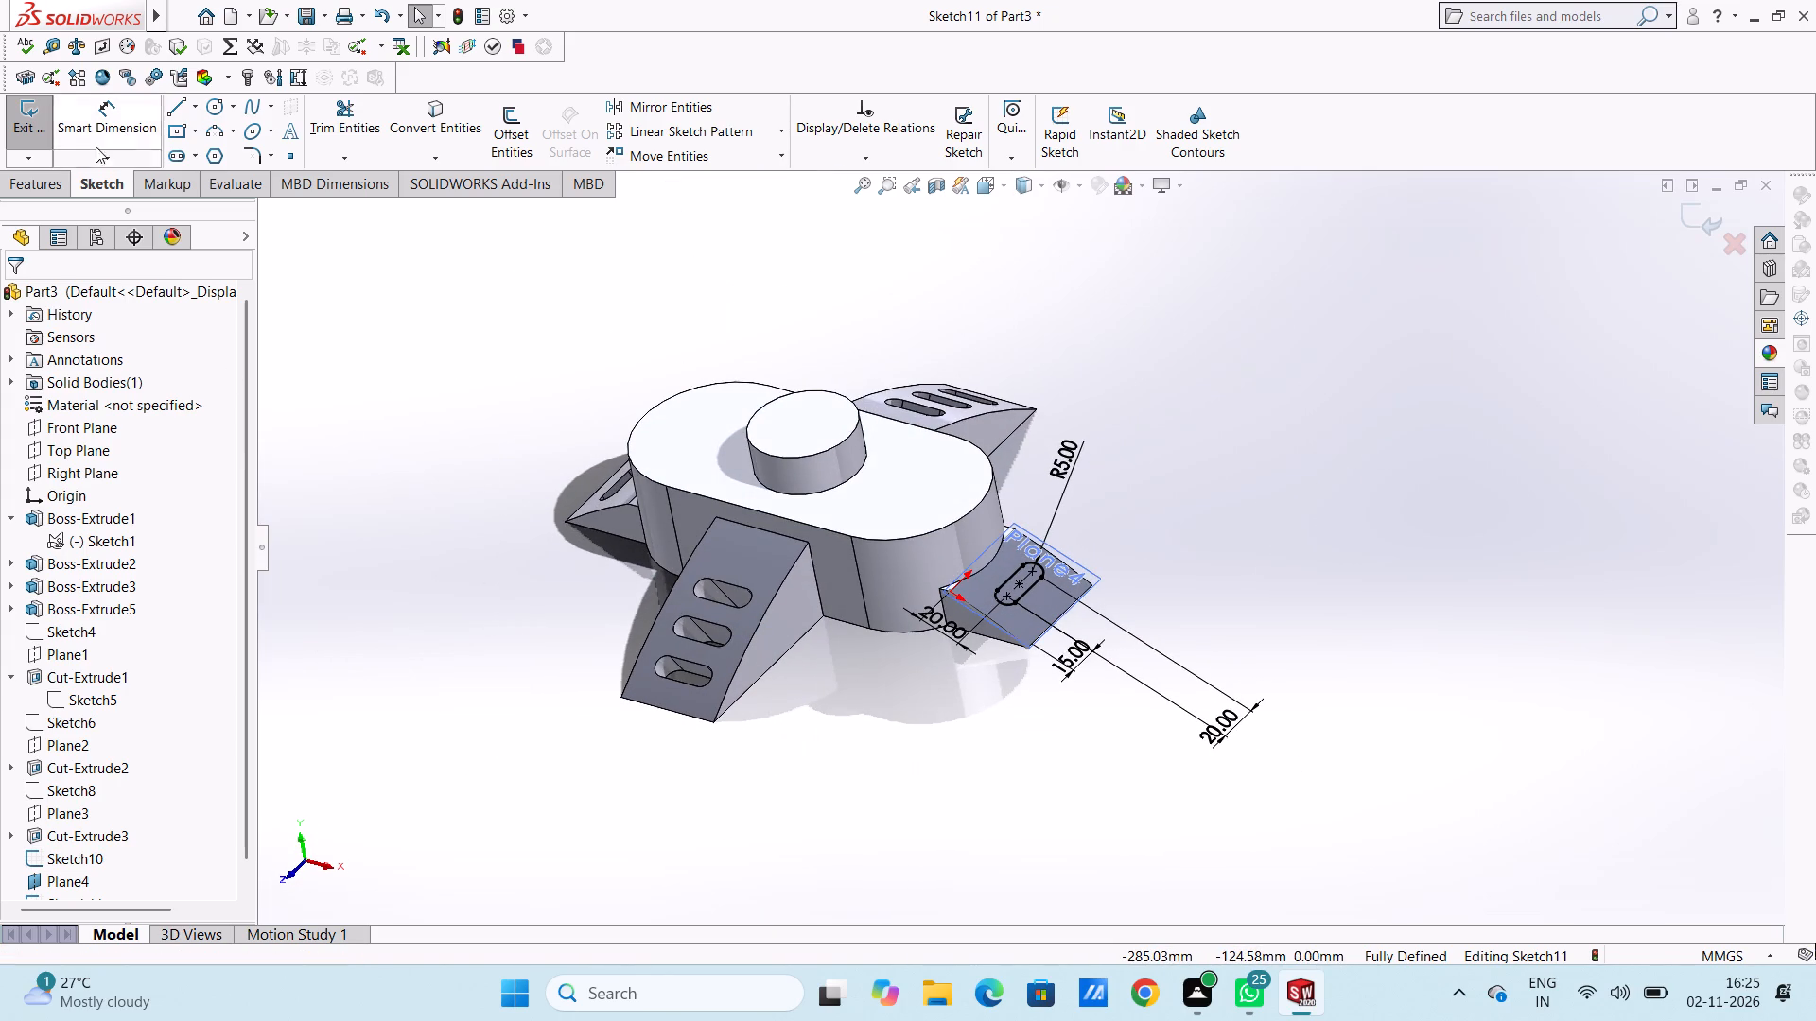
Extrude-cut the slot sketch through the end feature using Through All - Both.
left_click(39, 182)
left_click(332, 128)
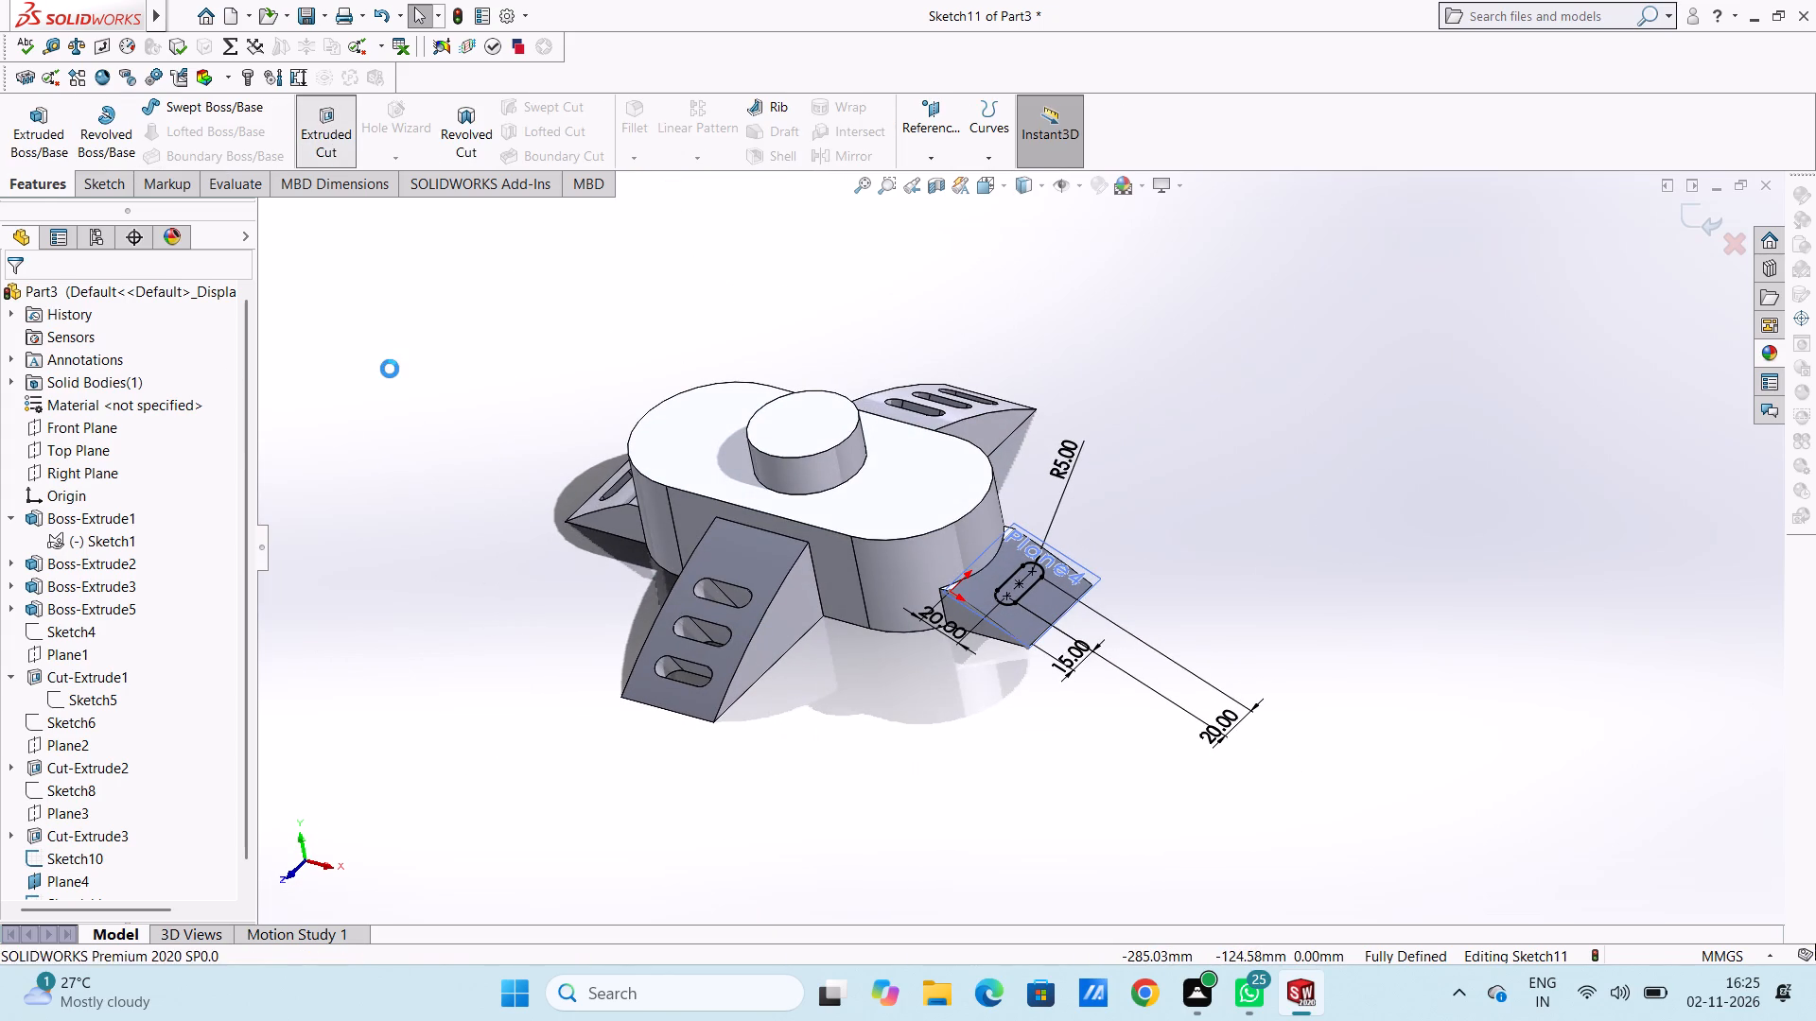
left_click(165, 435)
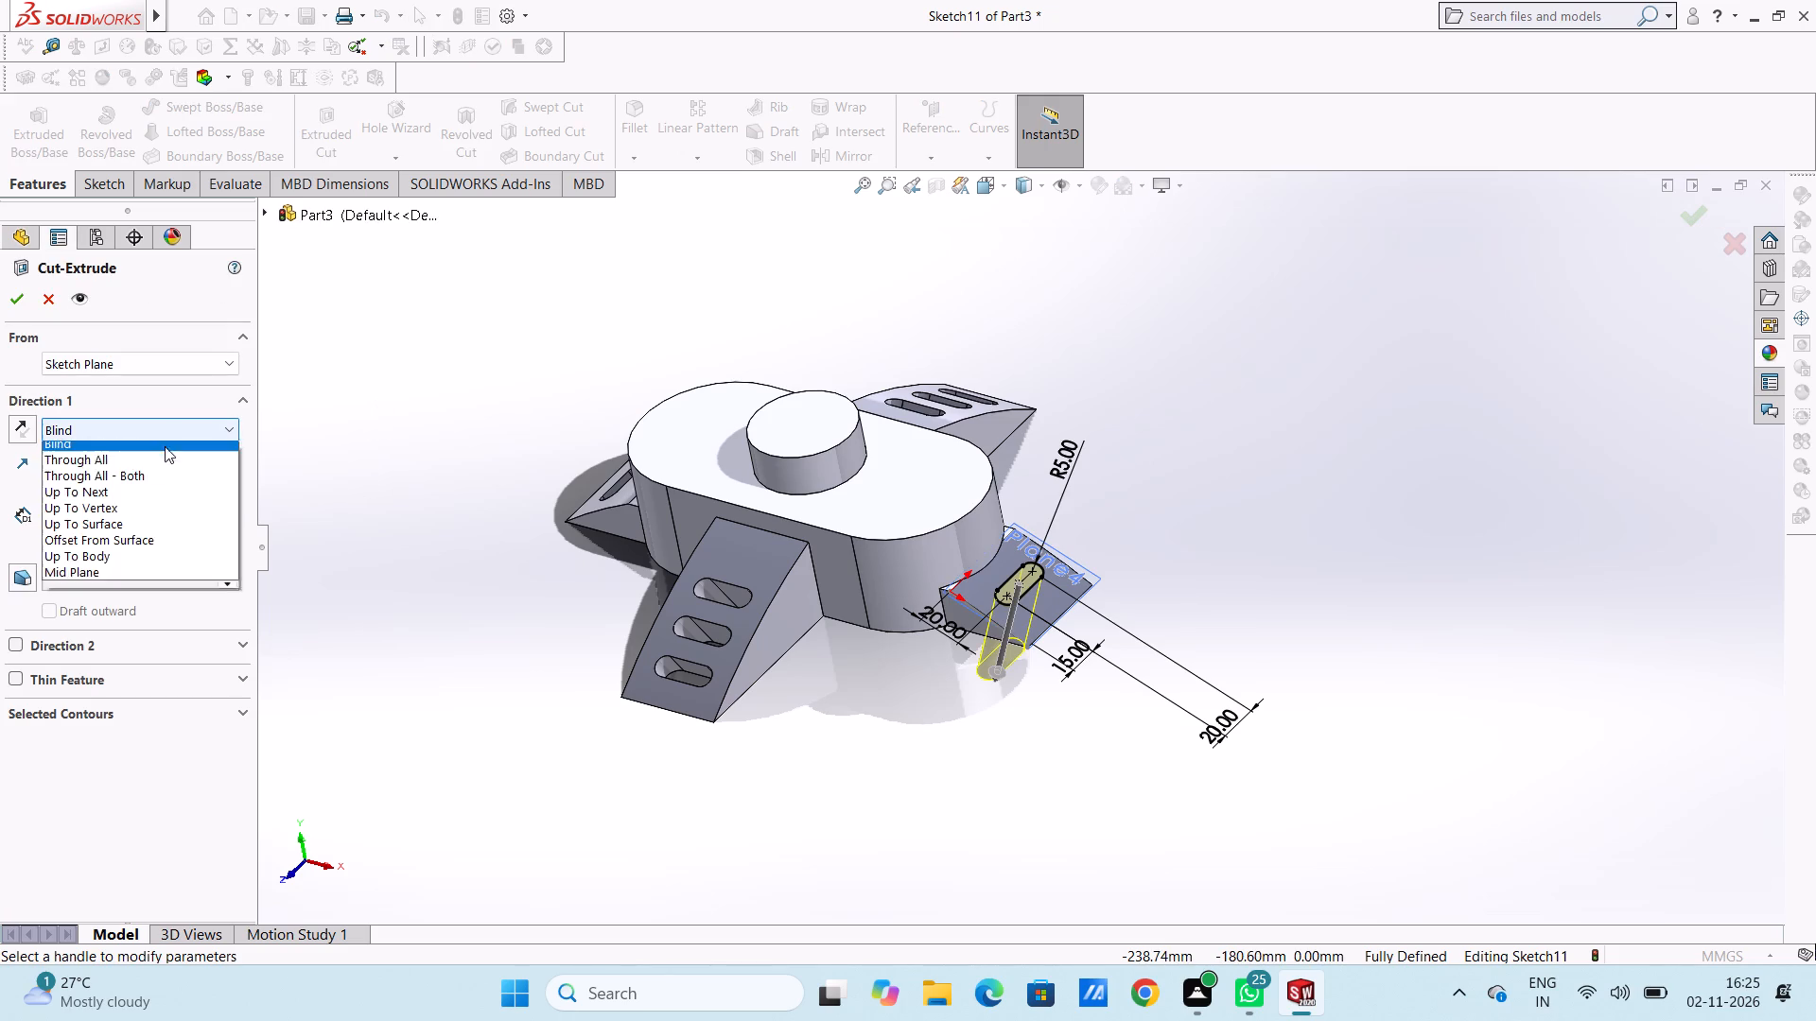
left_click(159, 477)
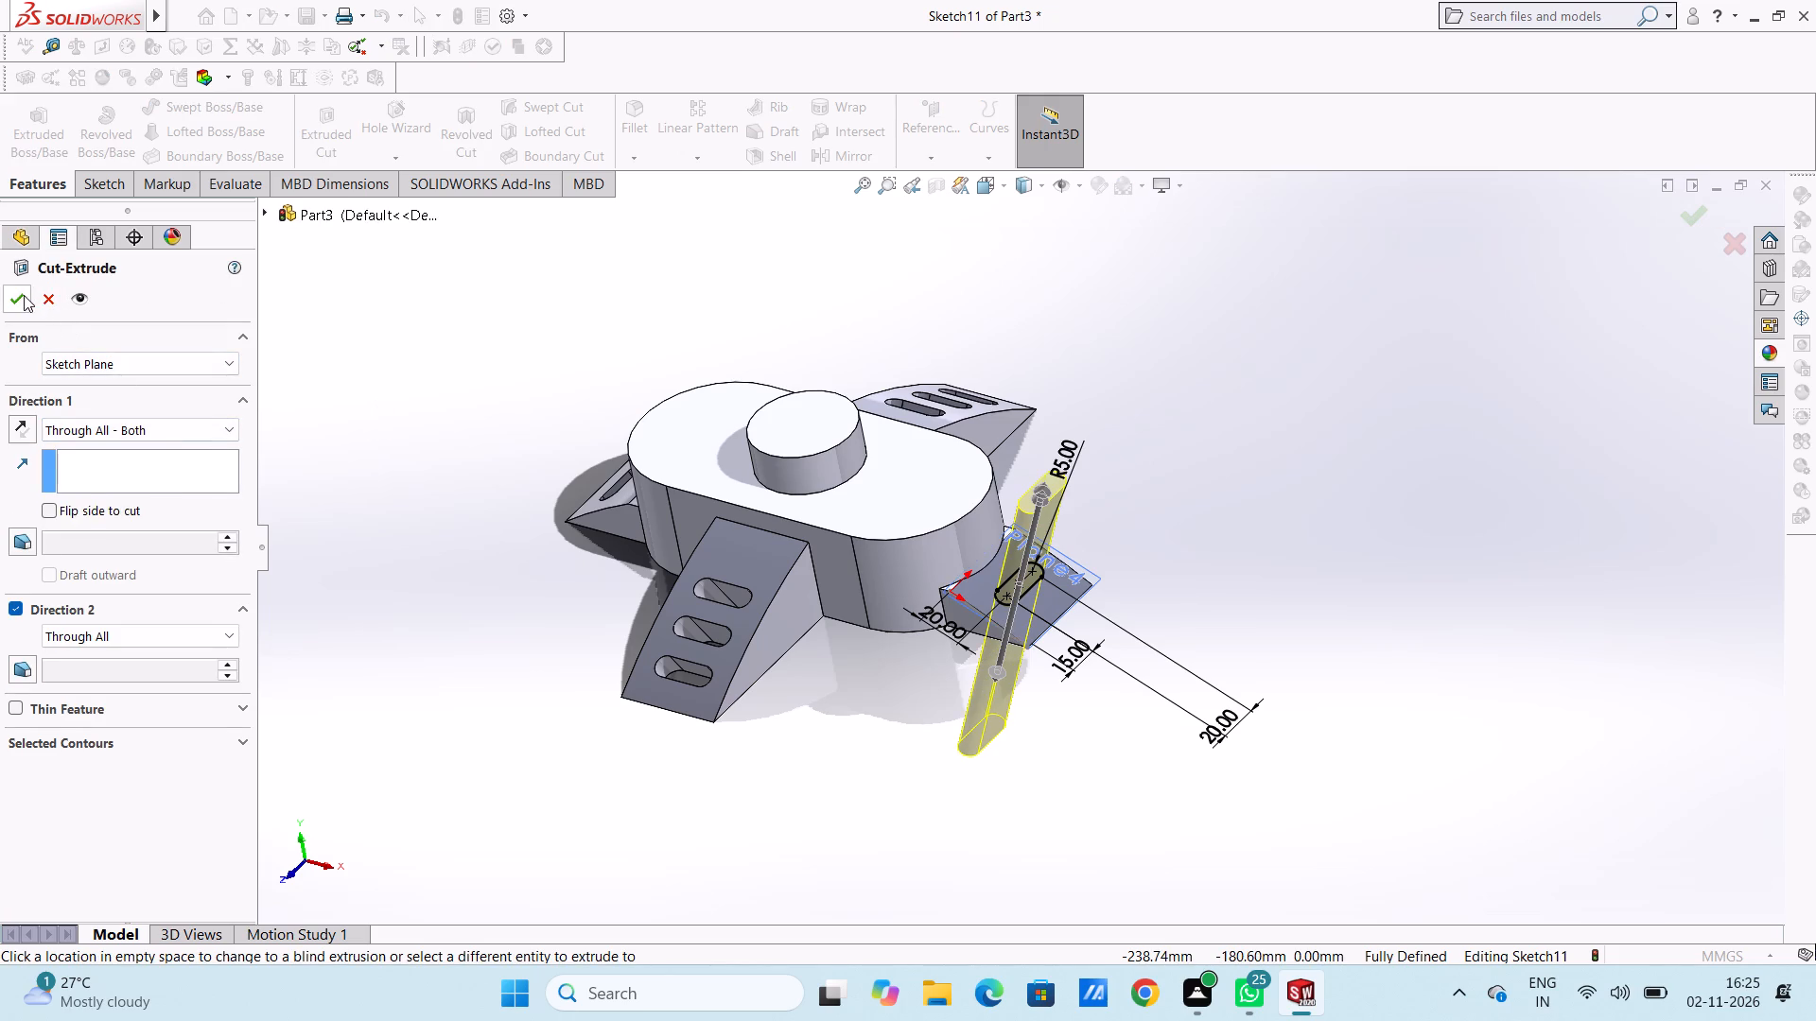
left_click(16, 299)
left_click(364, 373)
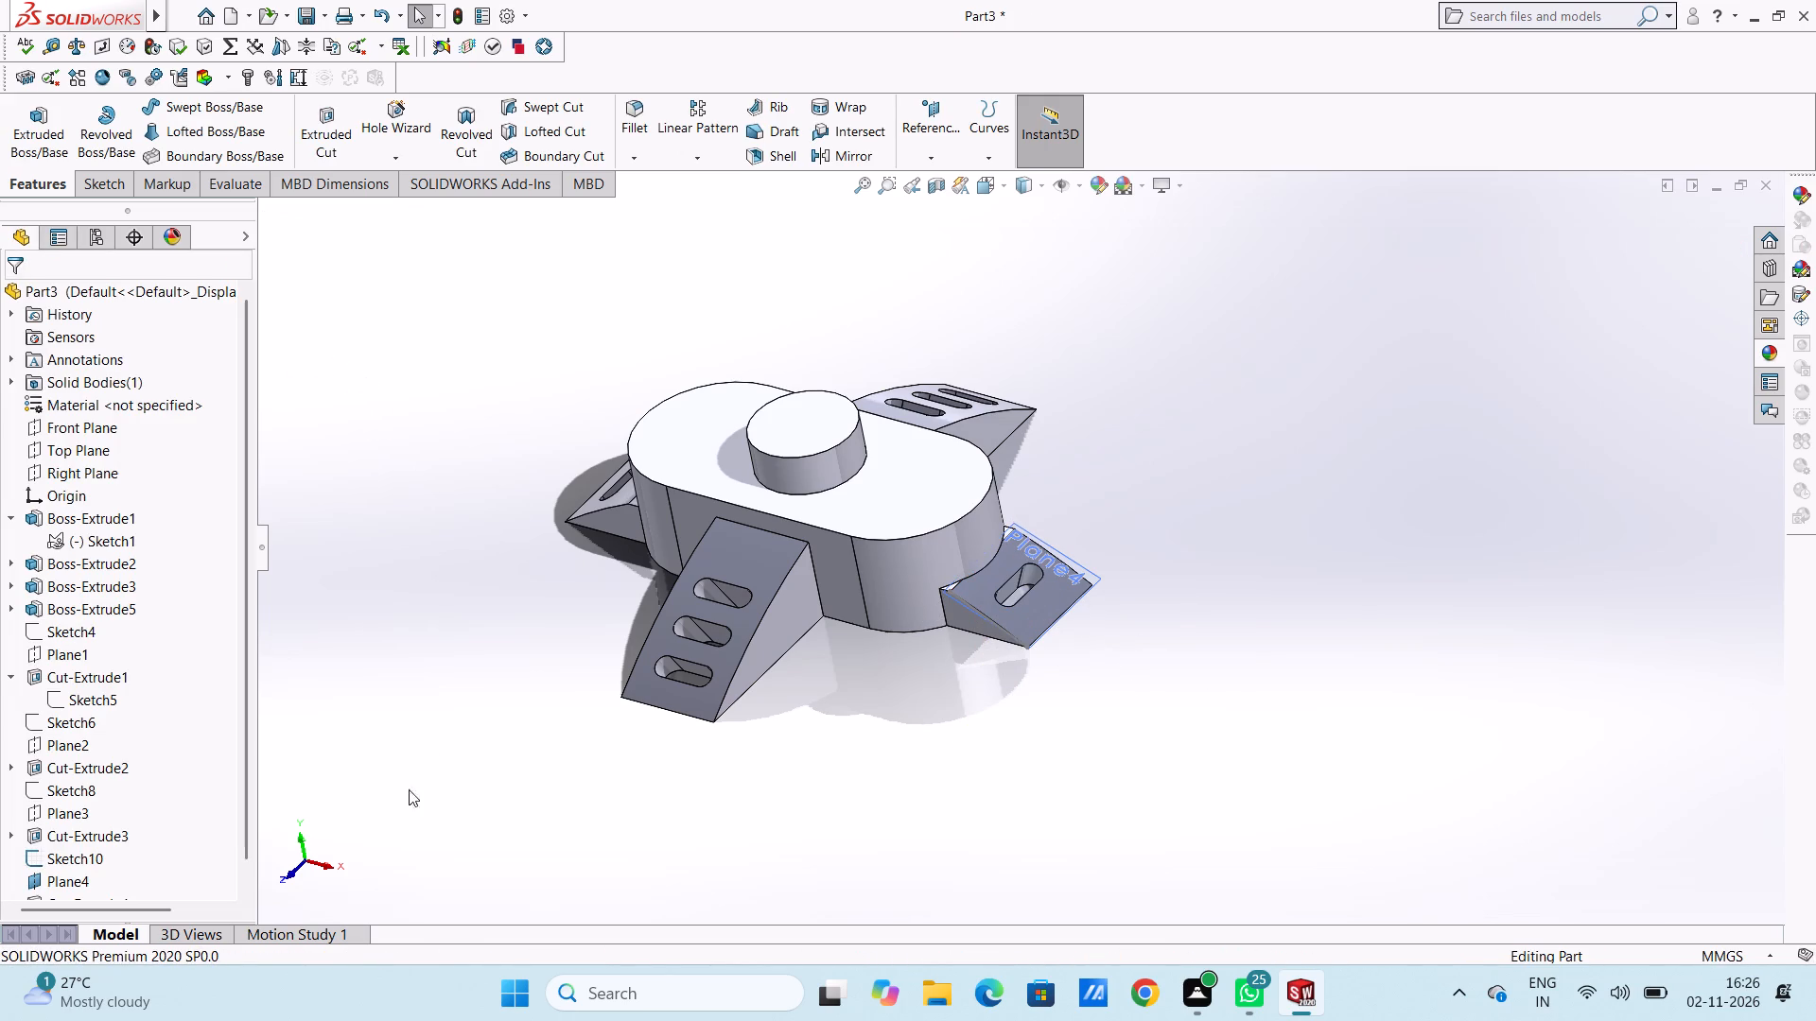
Hide Plane4 and the reference line sketch Sketch10.
scroll(123, 814, "down", 4)
left_click(76, 858)
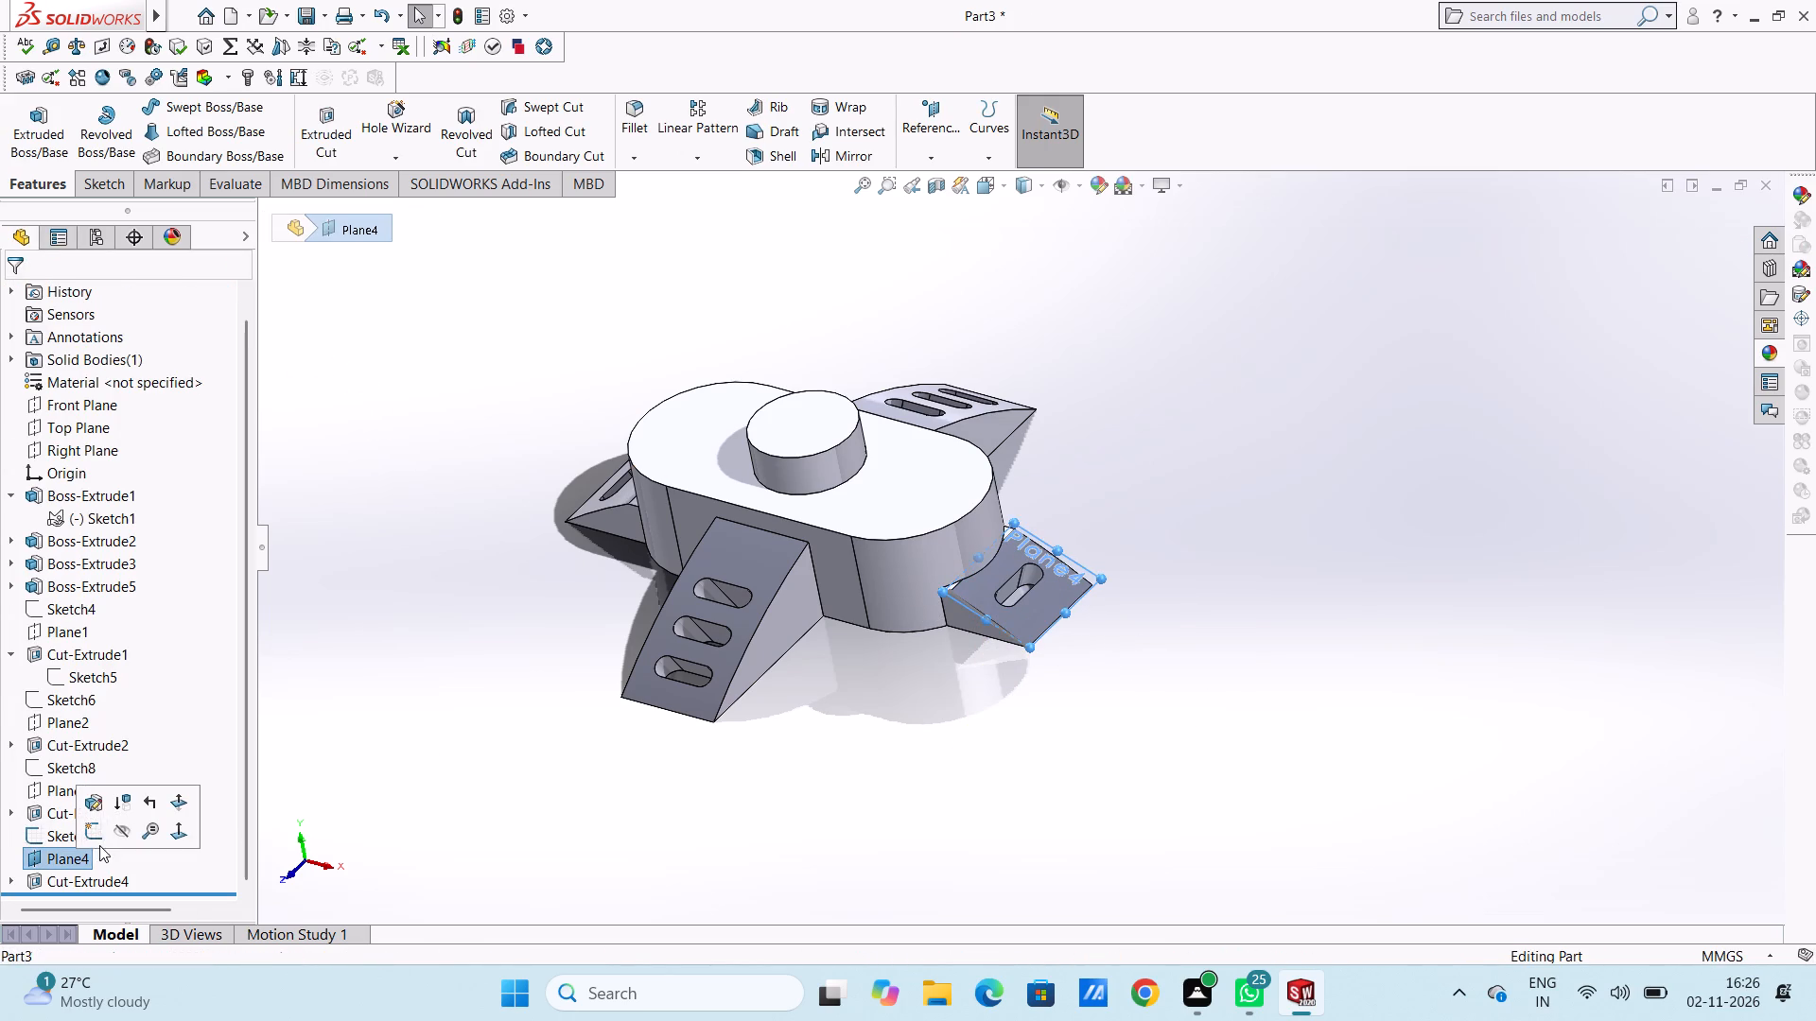
left_click(127, 827)
left_click(92, 839)
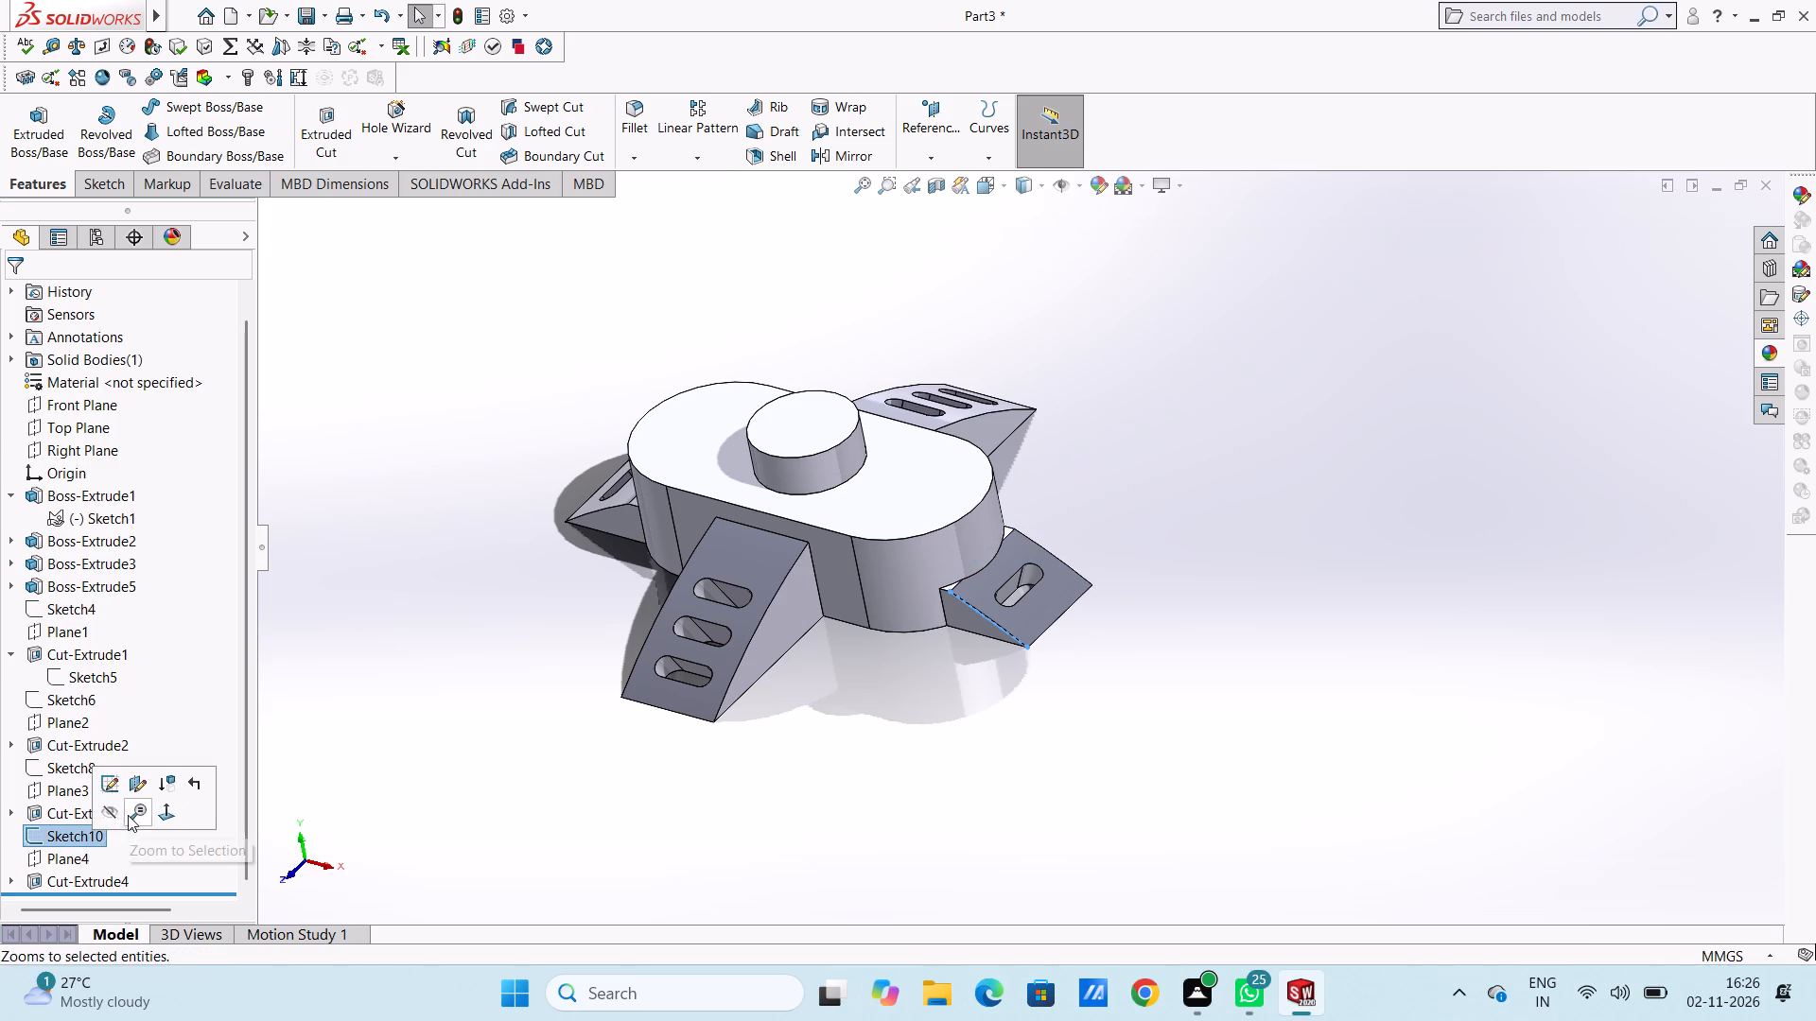
left_click(113, 807)
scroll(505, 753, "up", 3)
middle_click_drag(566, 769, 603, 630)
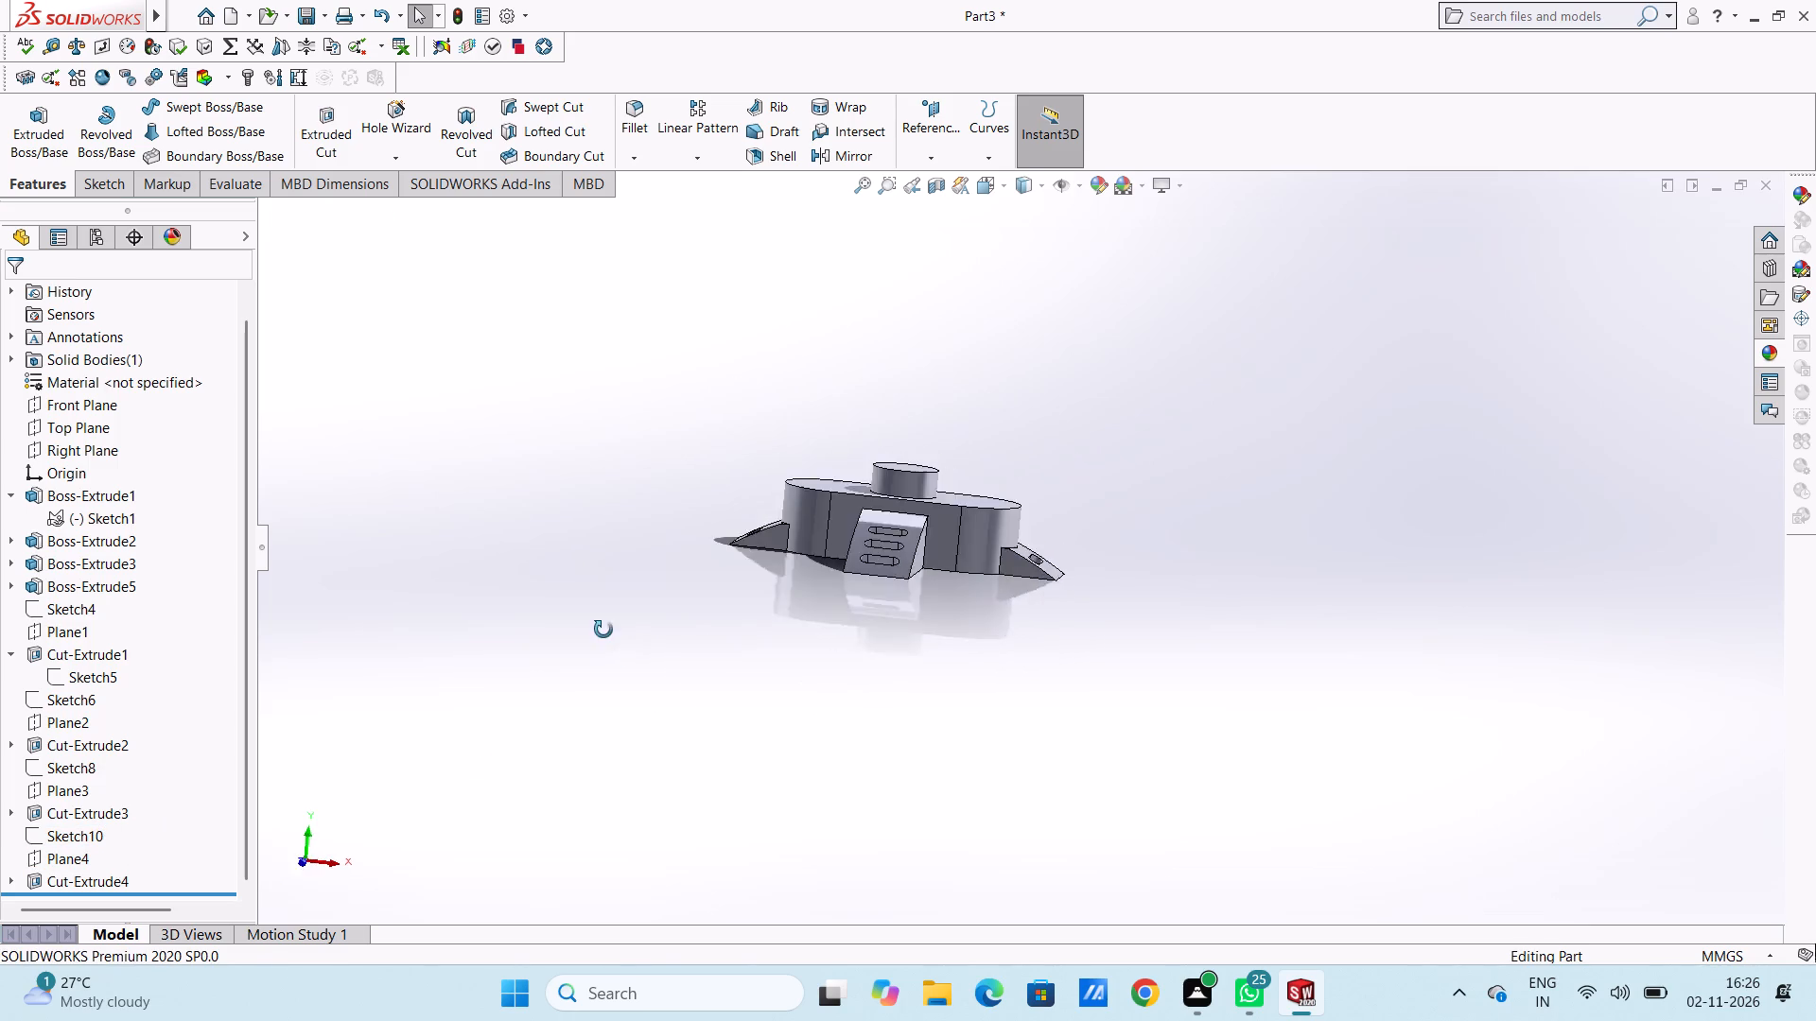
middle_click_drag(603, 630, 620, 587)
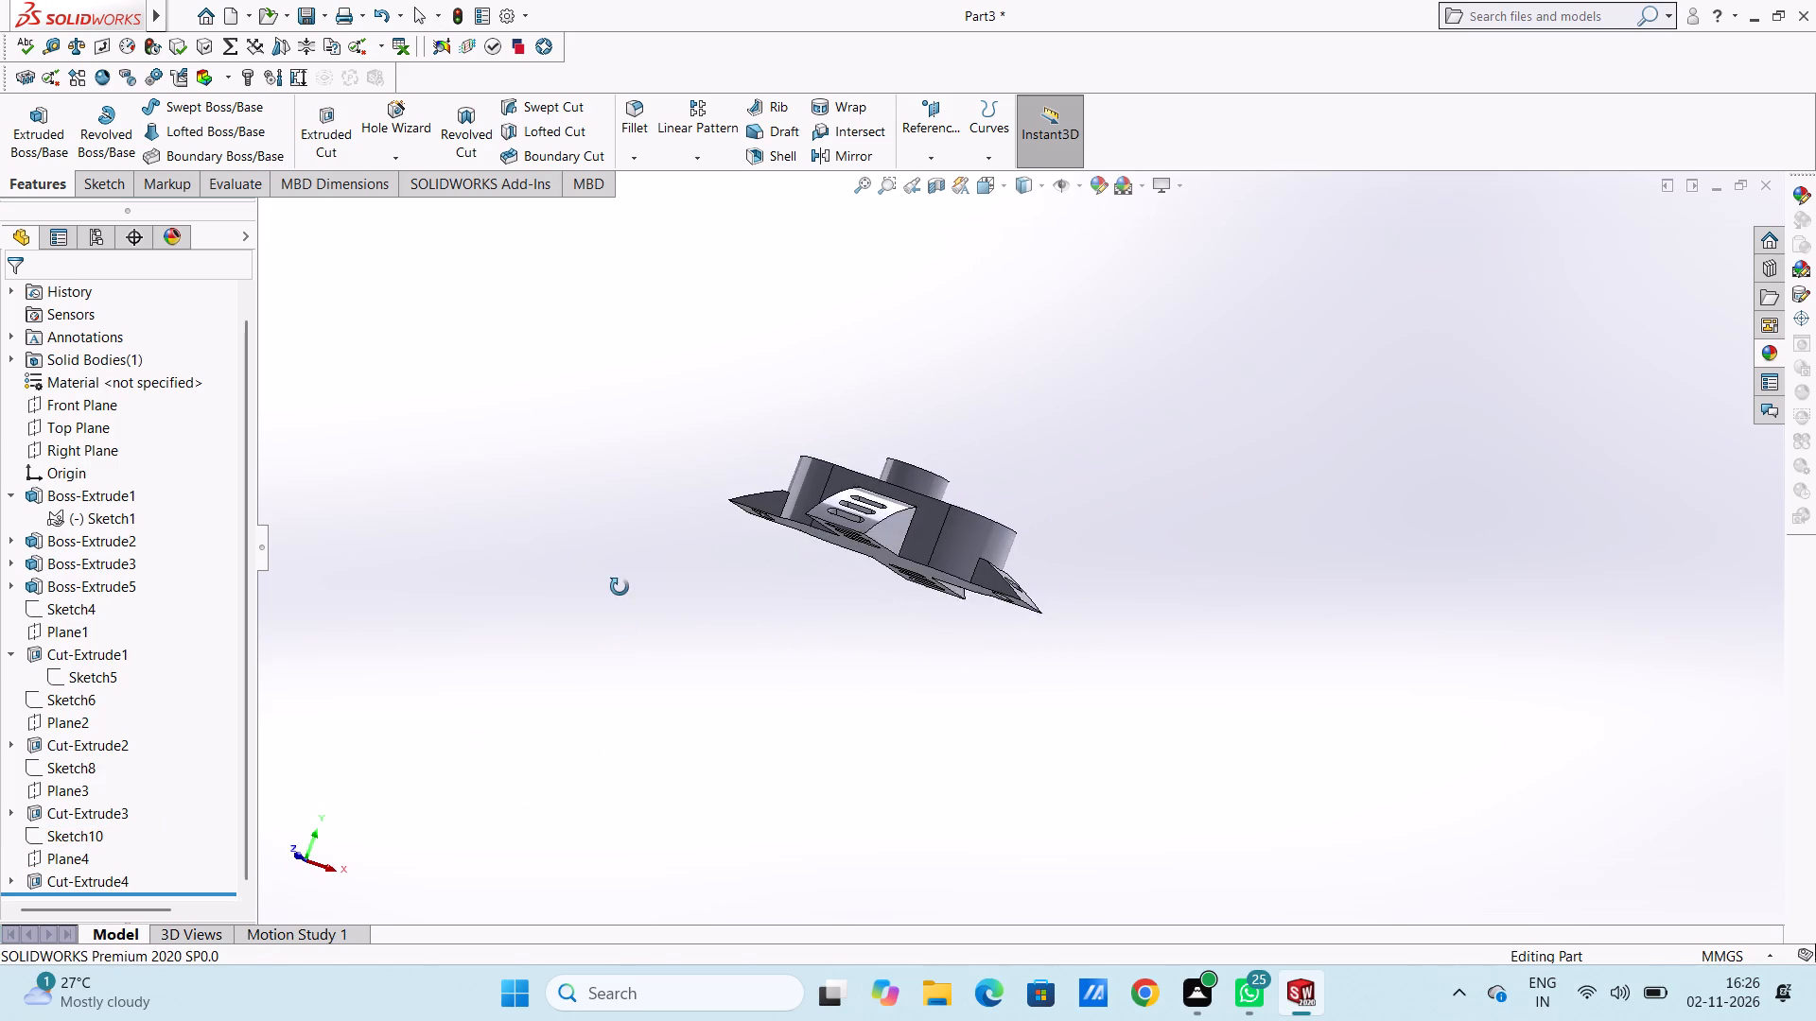
Examine the slotted side and end features around the main body from above, below and the sides.
middle_click_drag(620, 587, 623, 617)
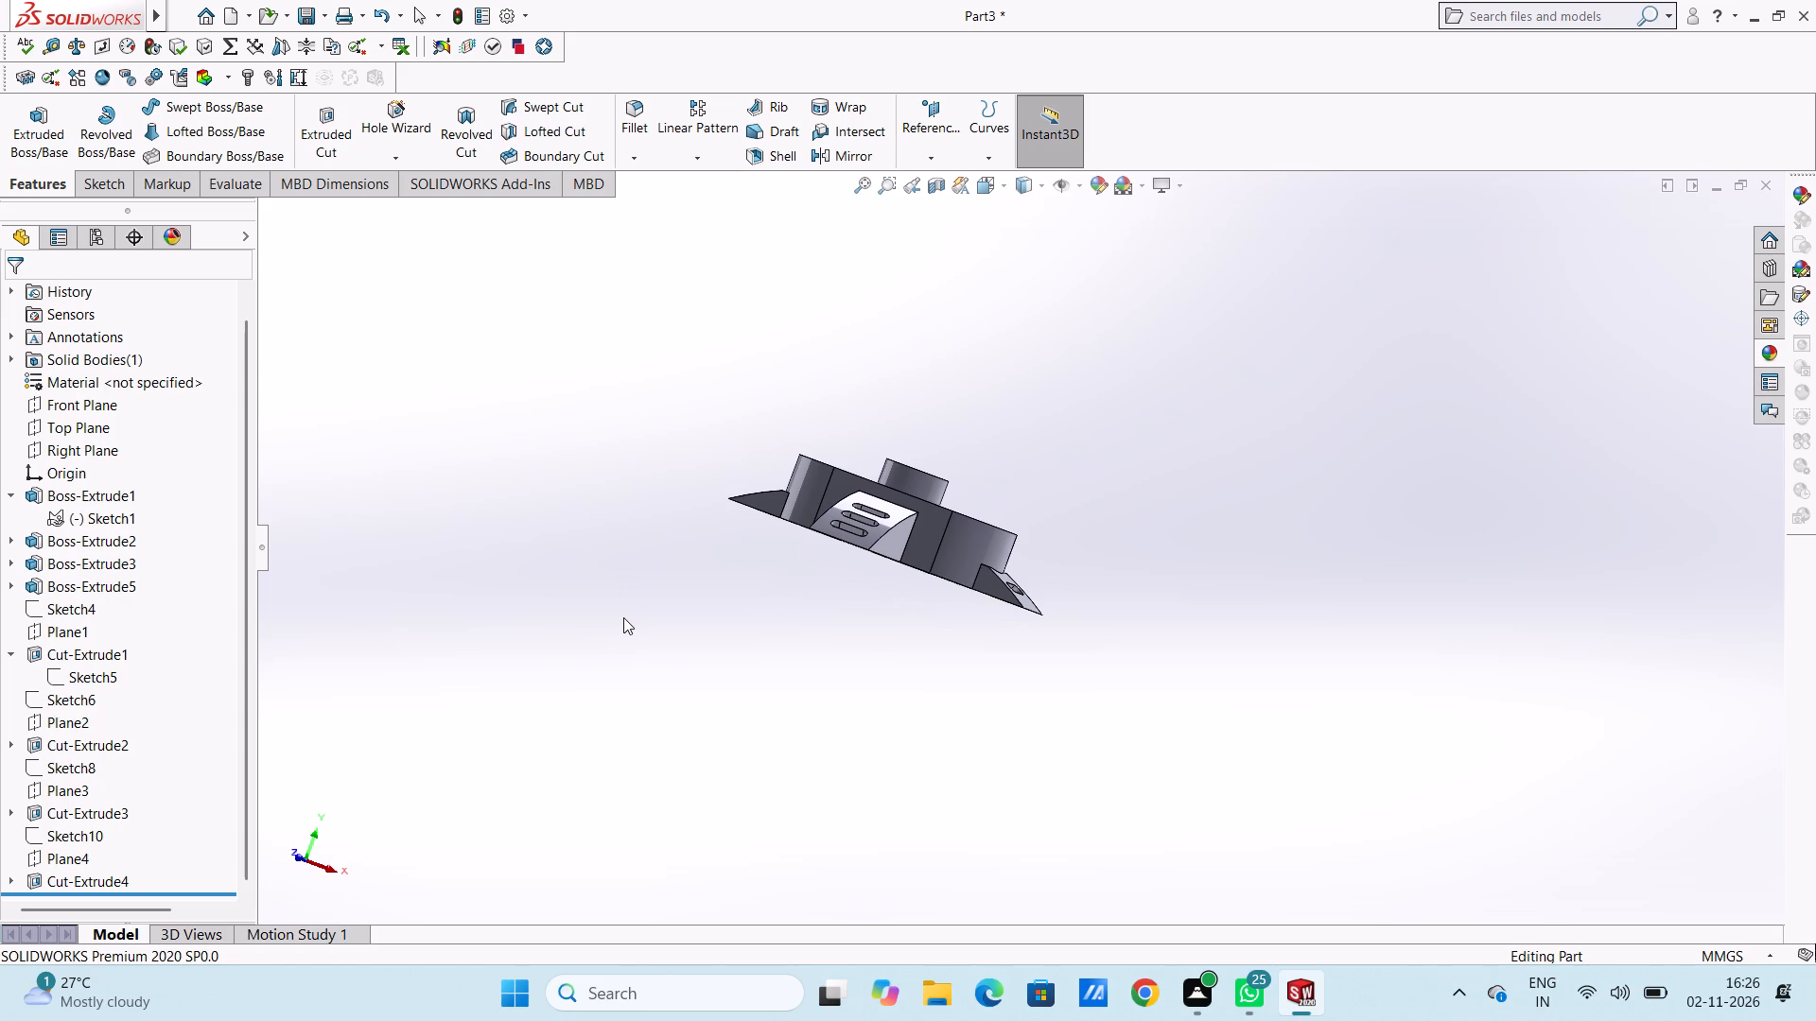
middle_click_drag(601, 414, 620, 591)
middle_click_drag(580, 594, 540, 563)
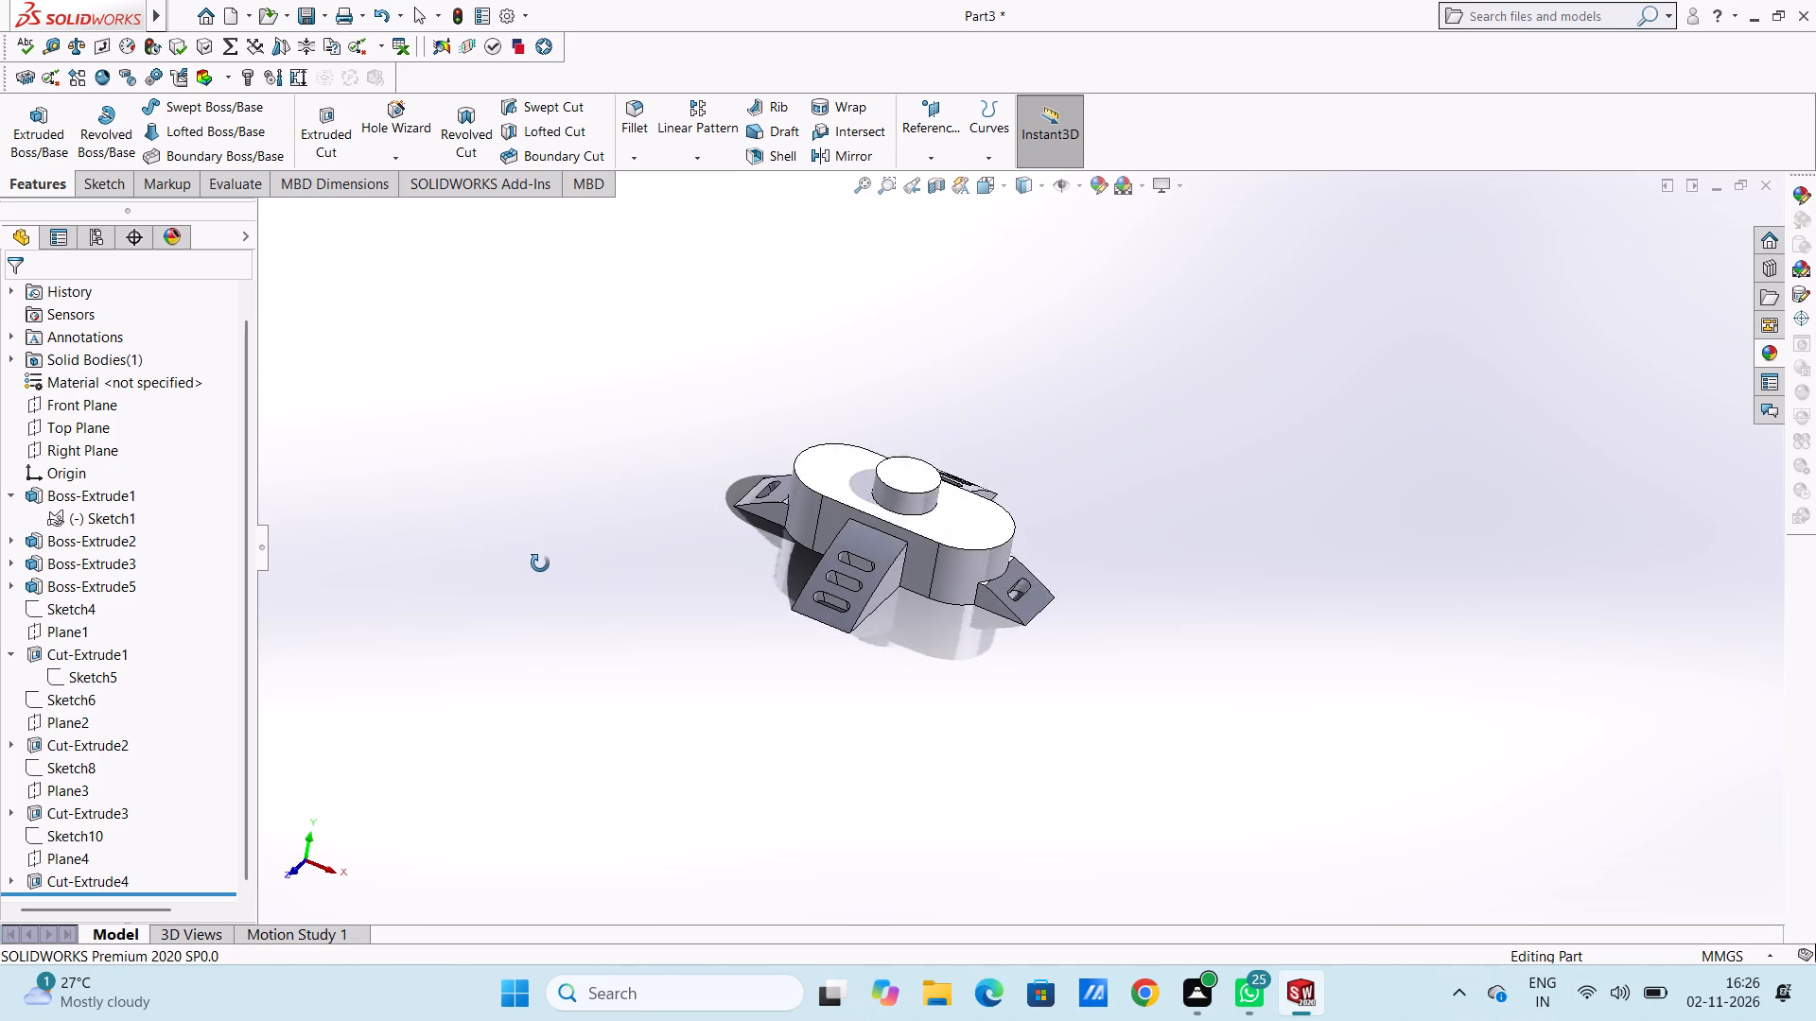
middle_click_drag(540, 563, 558, 560)
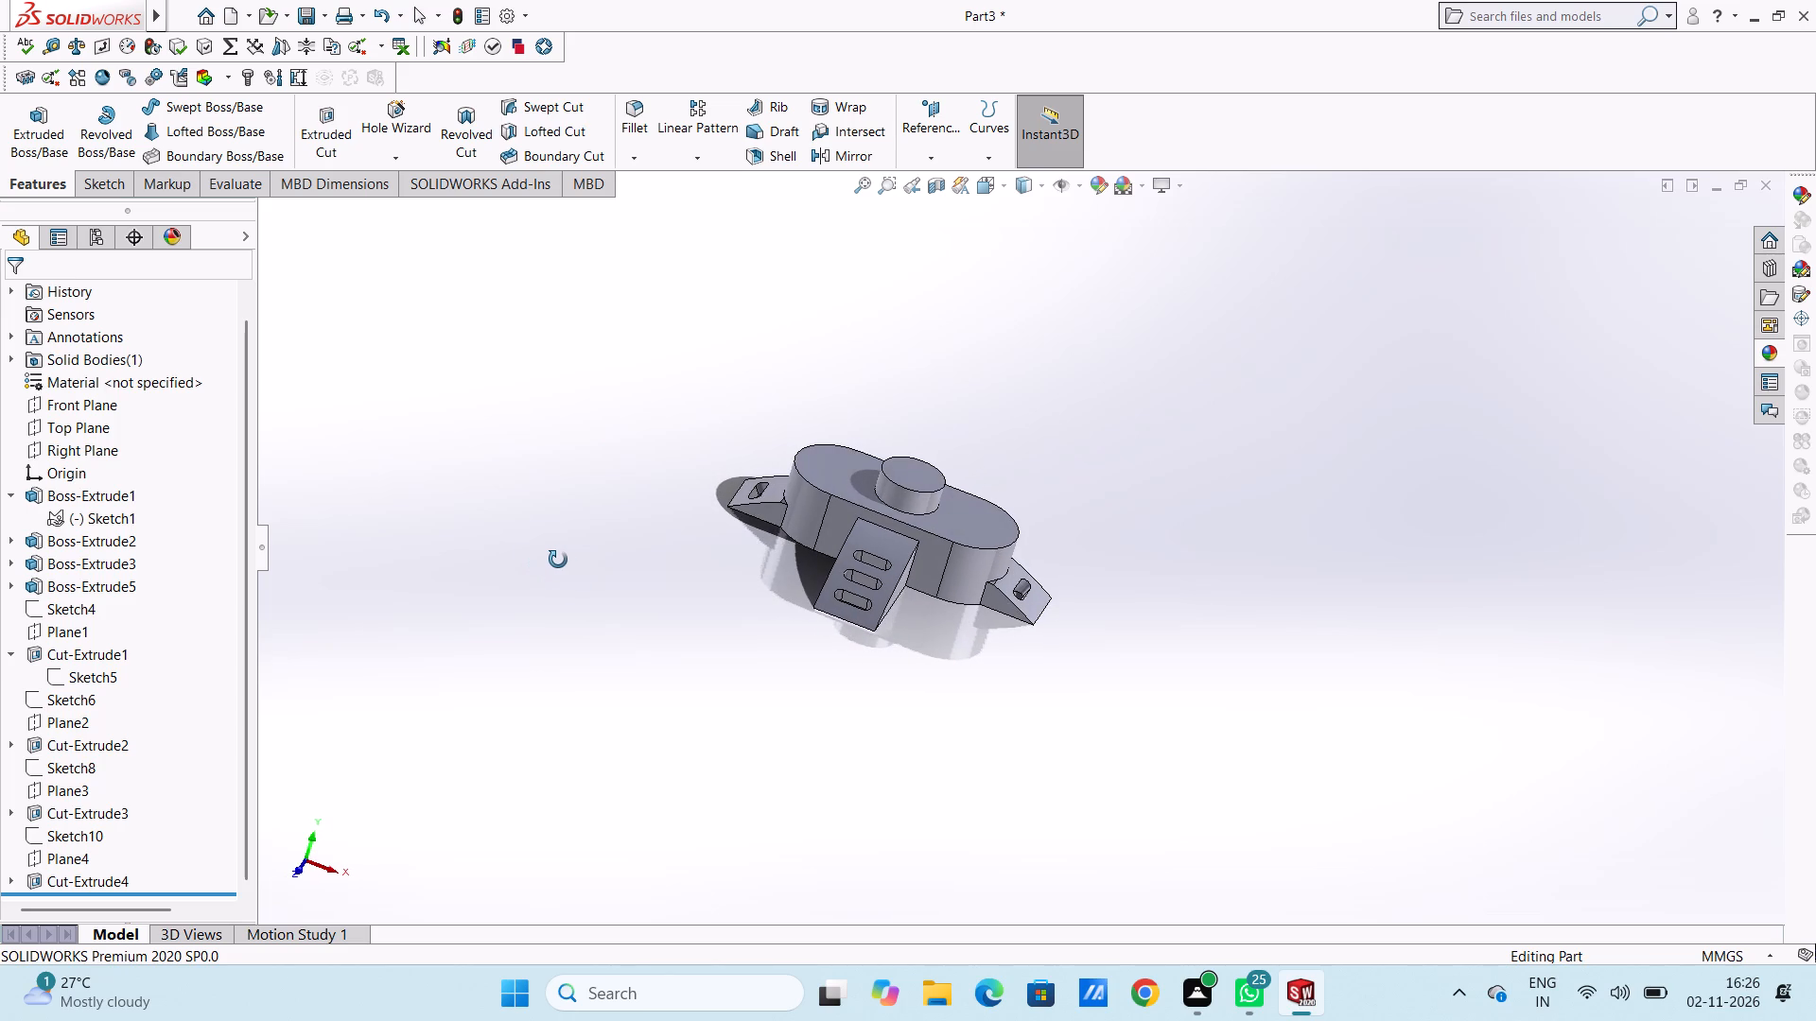
middle_click_drag(558, 560, 534, 508)
middle_click_drag(575, 645, 594, 611)
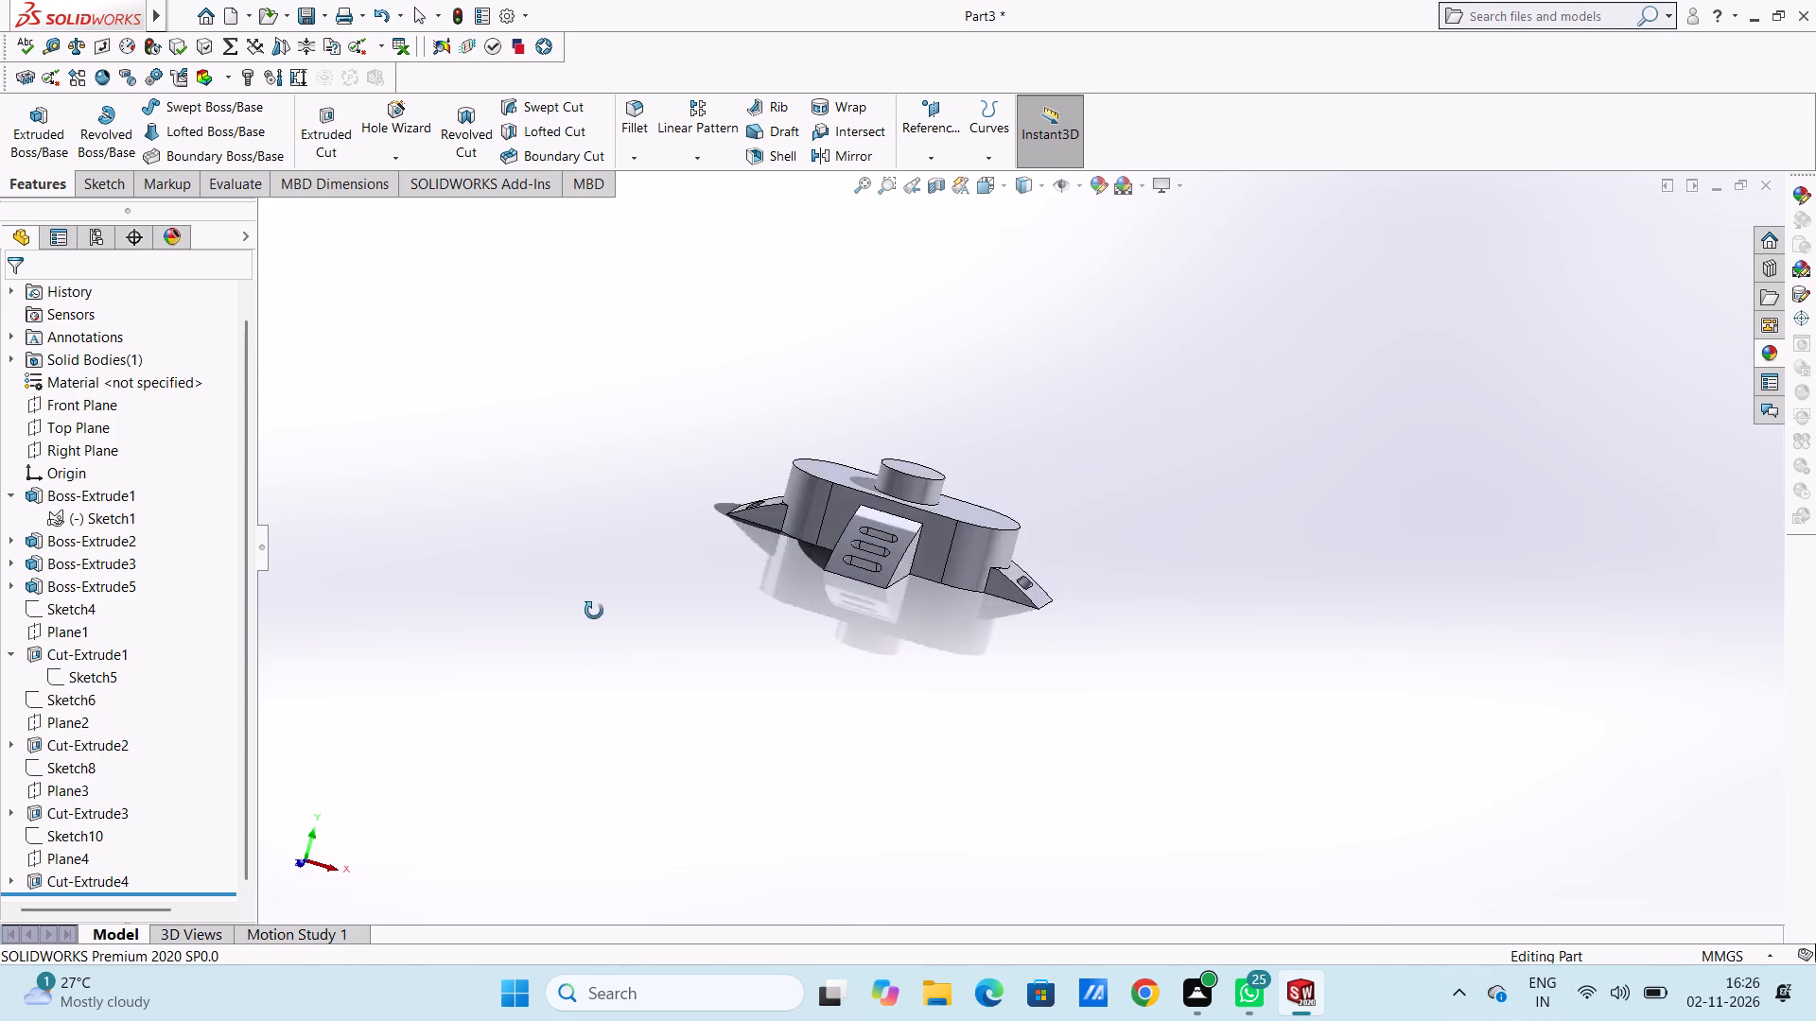
middle_click_drag(594, 611, 622, 523)
middle_click_drag(615, 632, 601, 690)
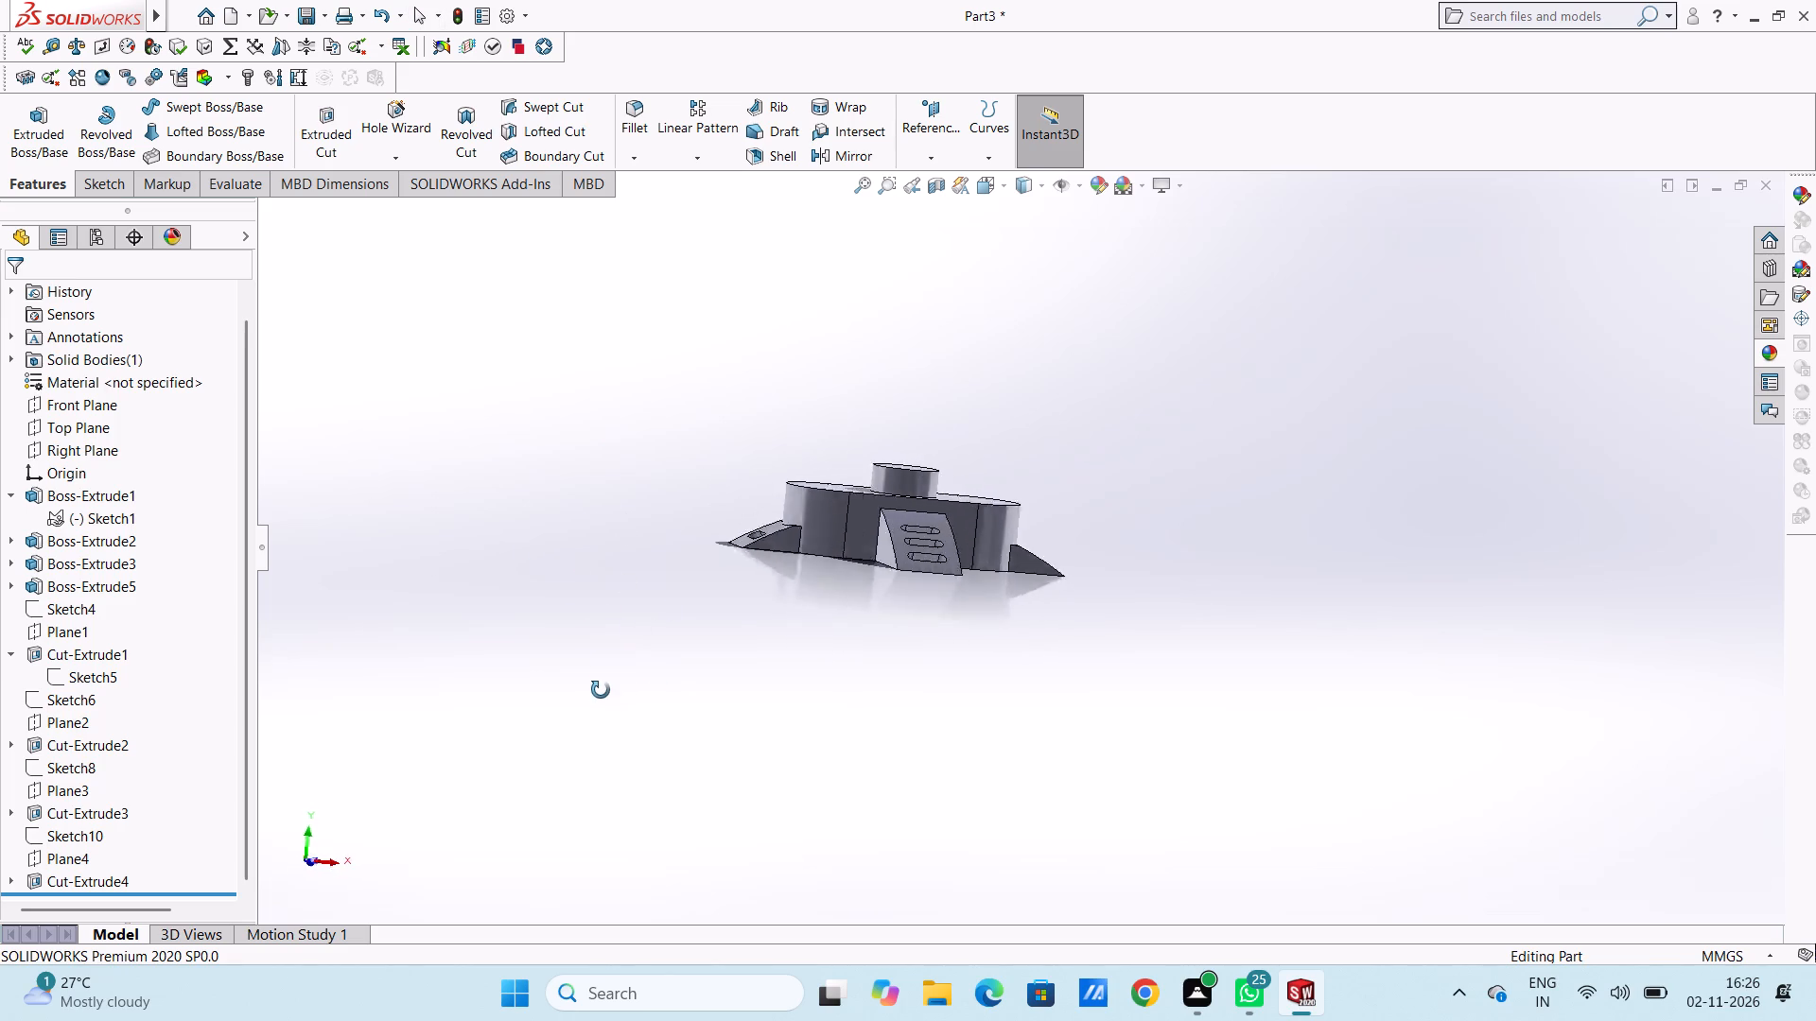
middle_click_drag(601, 690, 740, 727)
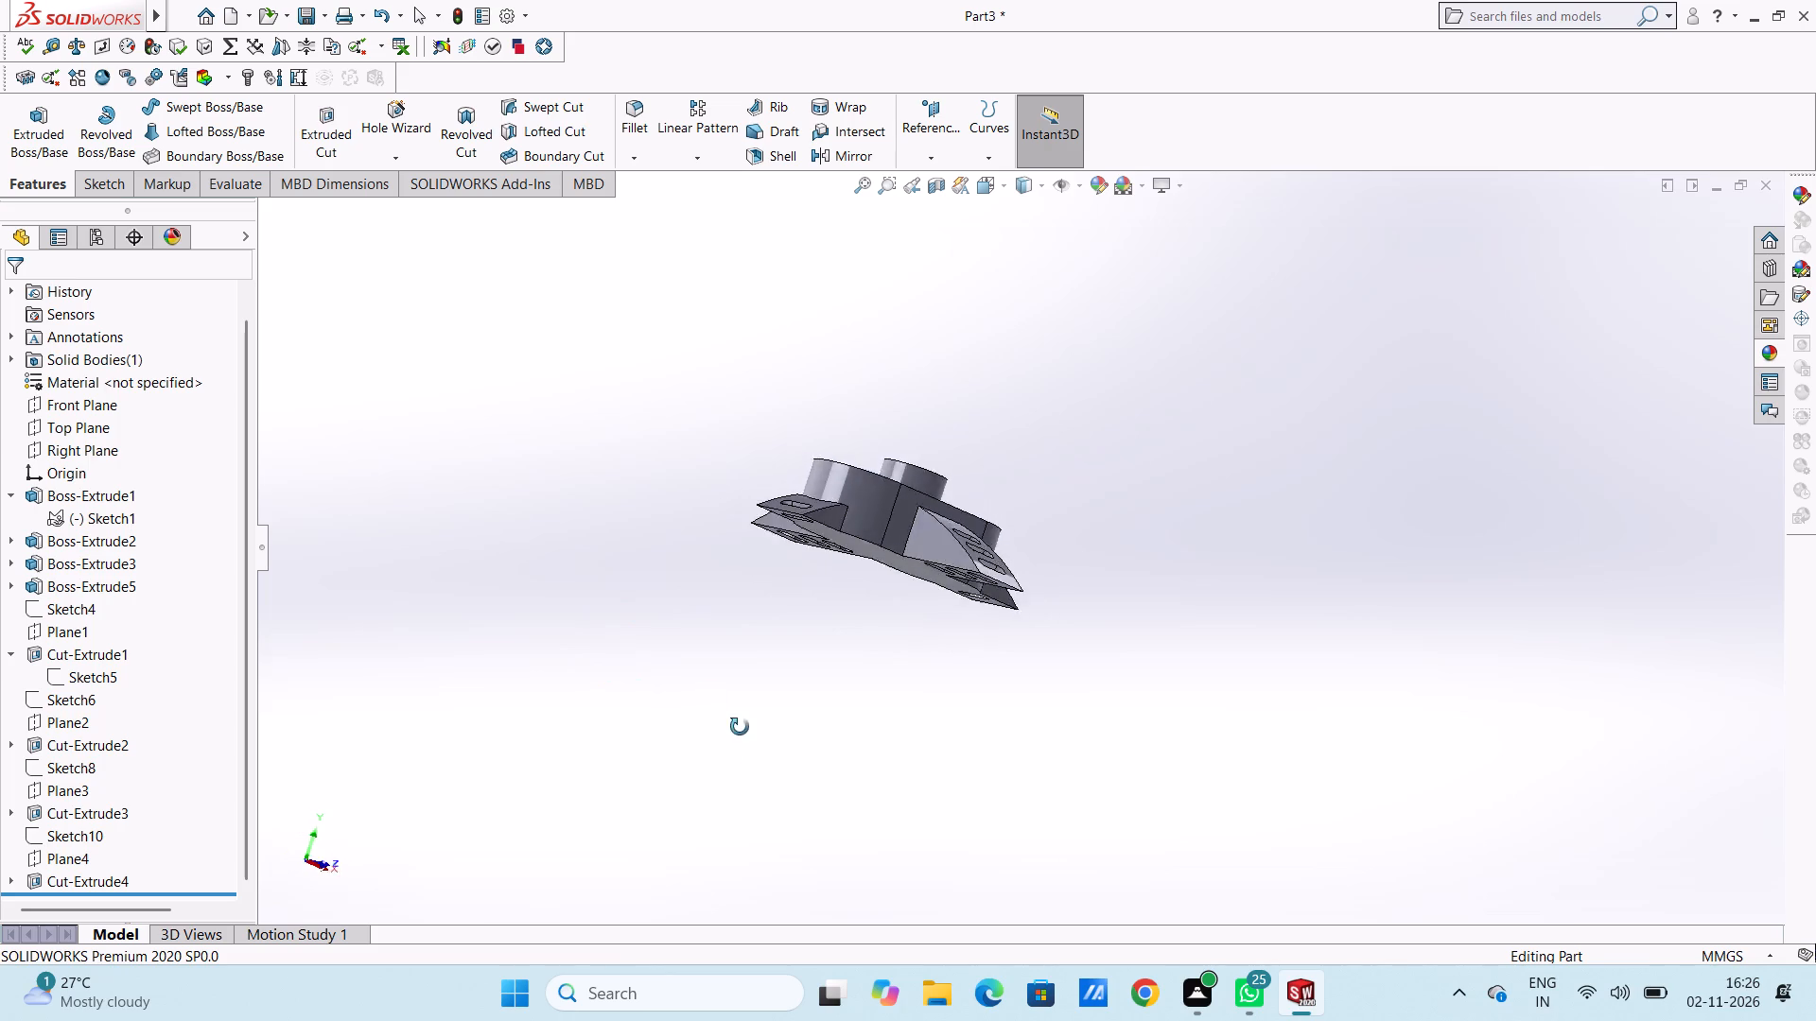
middle_click_drag(740, 727, 619, 743)
middle_click_drag(605, 736, 520, 718)
middle_click_drag(518, 718, 593, 762)
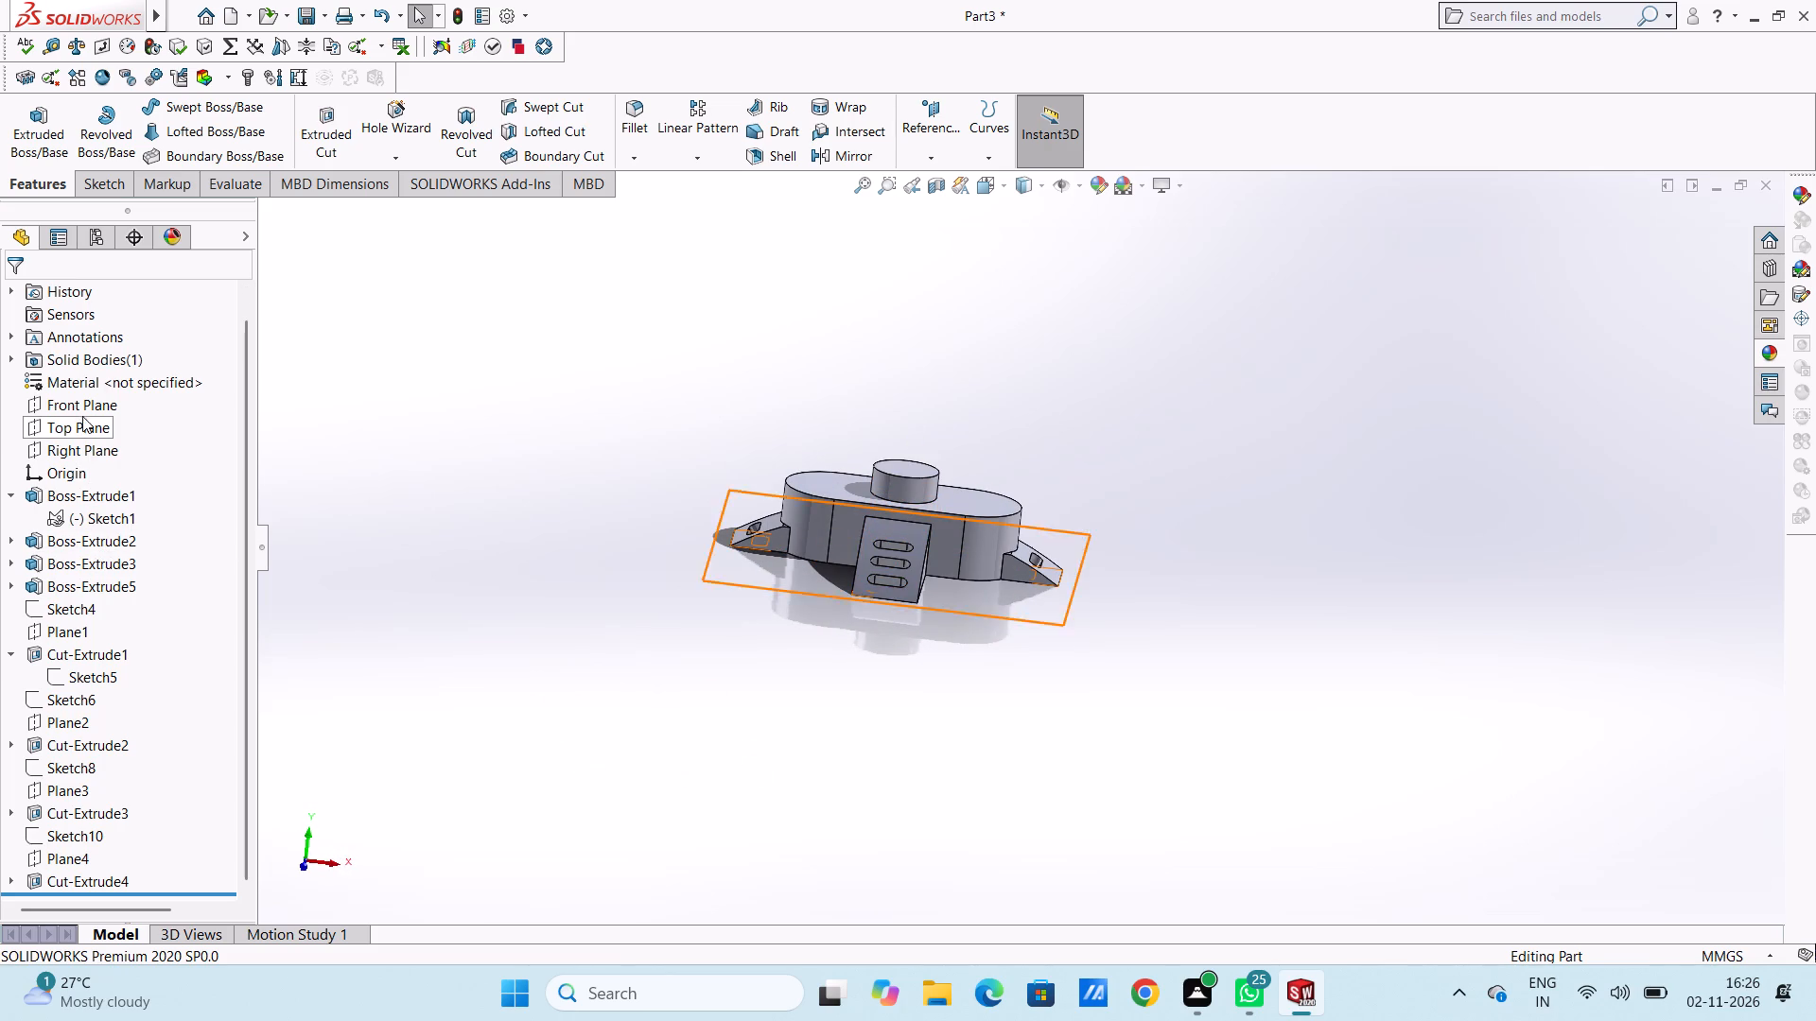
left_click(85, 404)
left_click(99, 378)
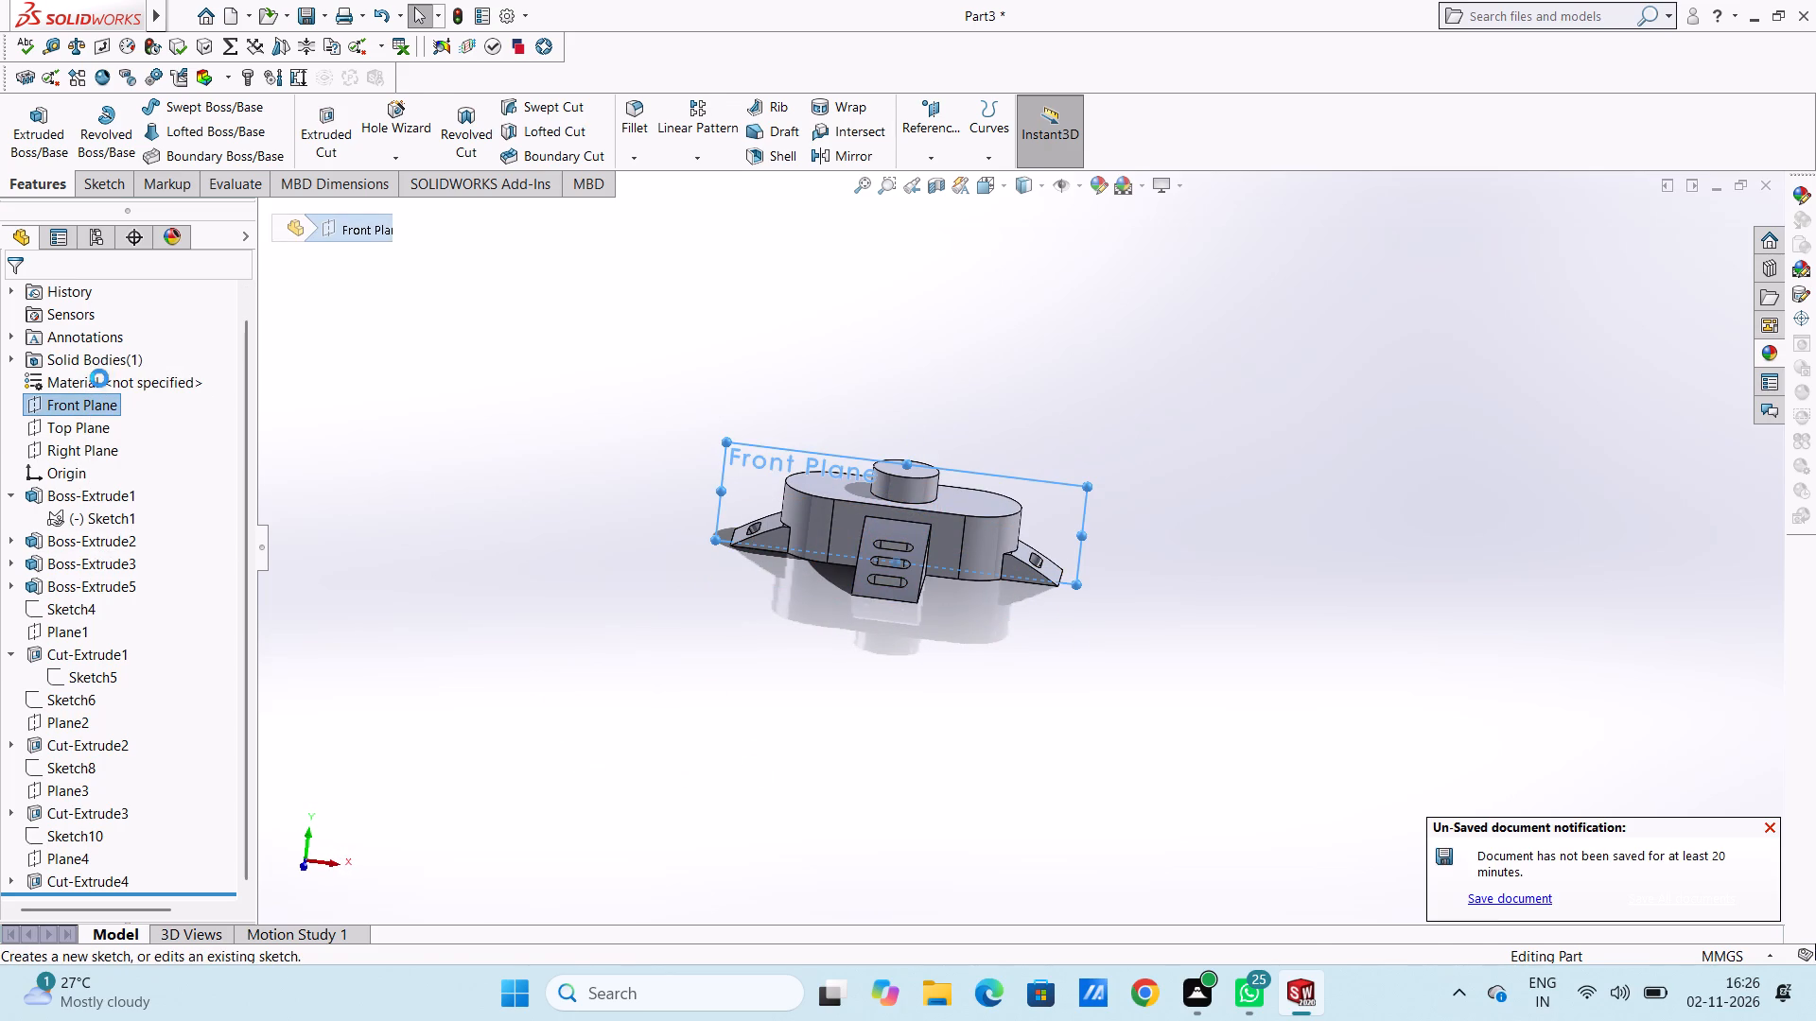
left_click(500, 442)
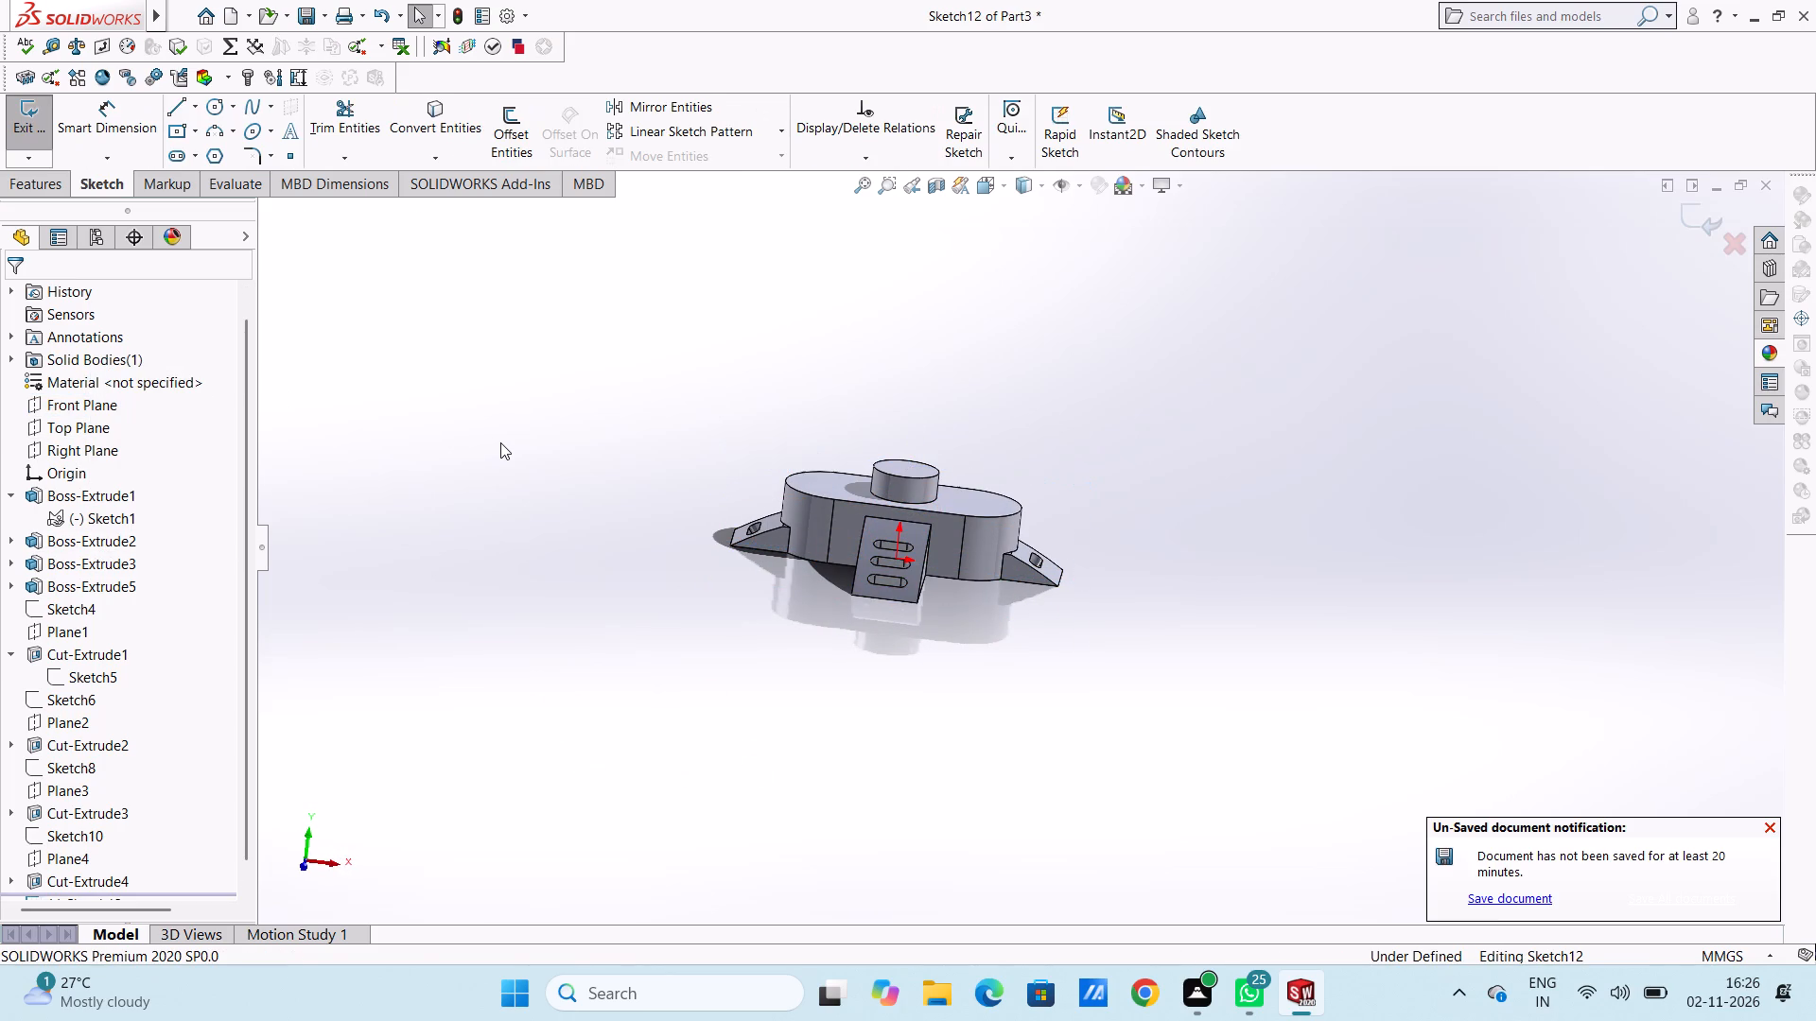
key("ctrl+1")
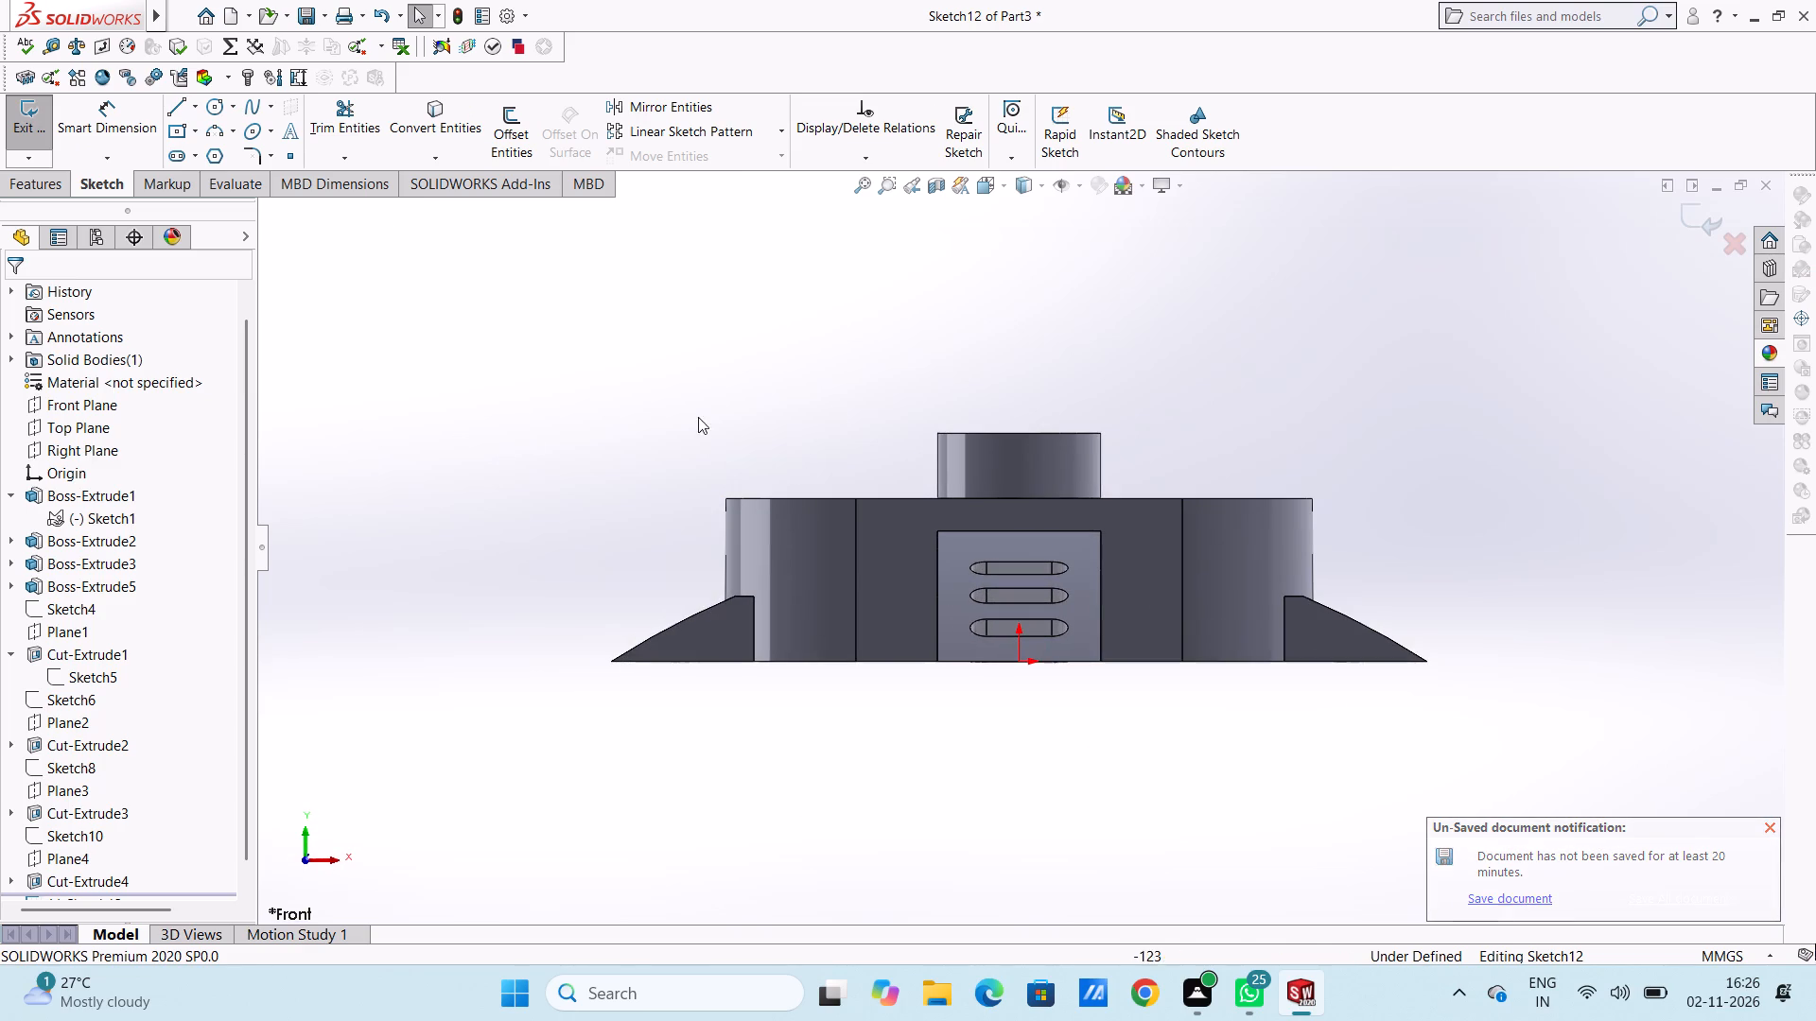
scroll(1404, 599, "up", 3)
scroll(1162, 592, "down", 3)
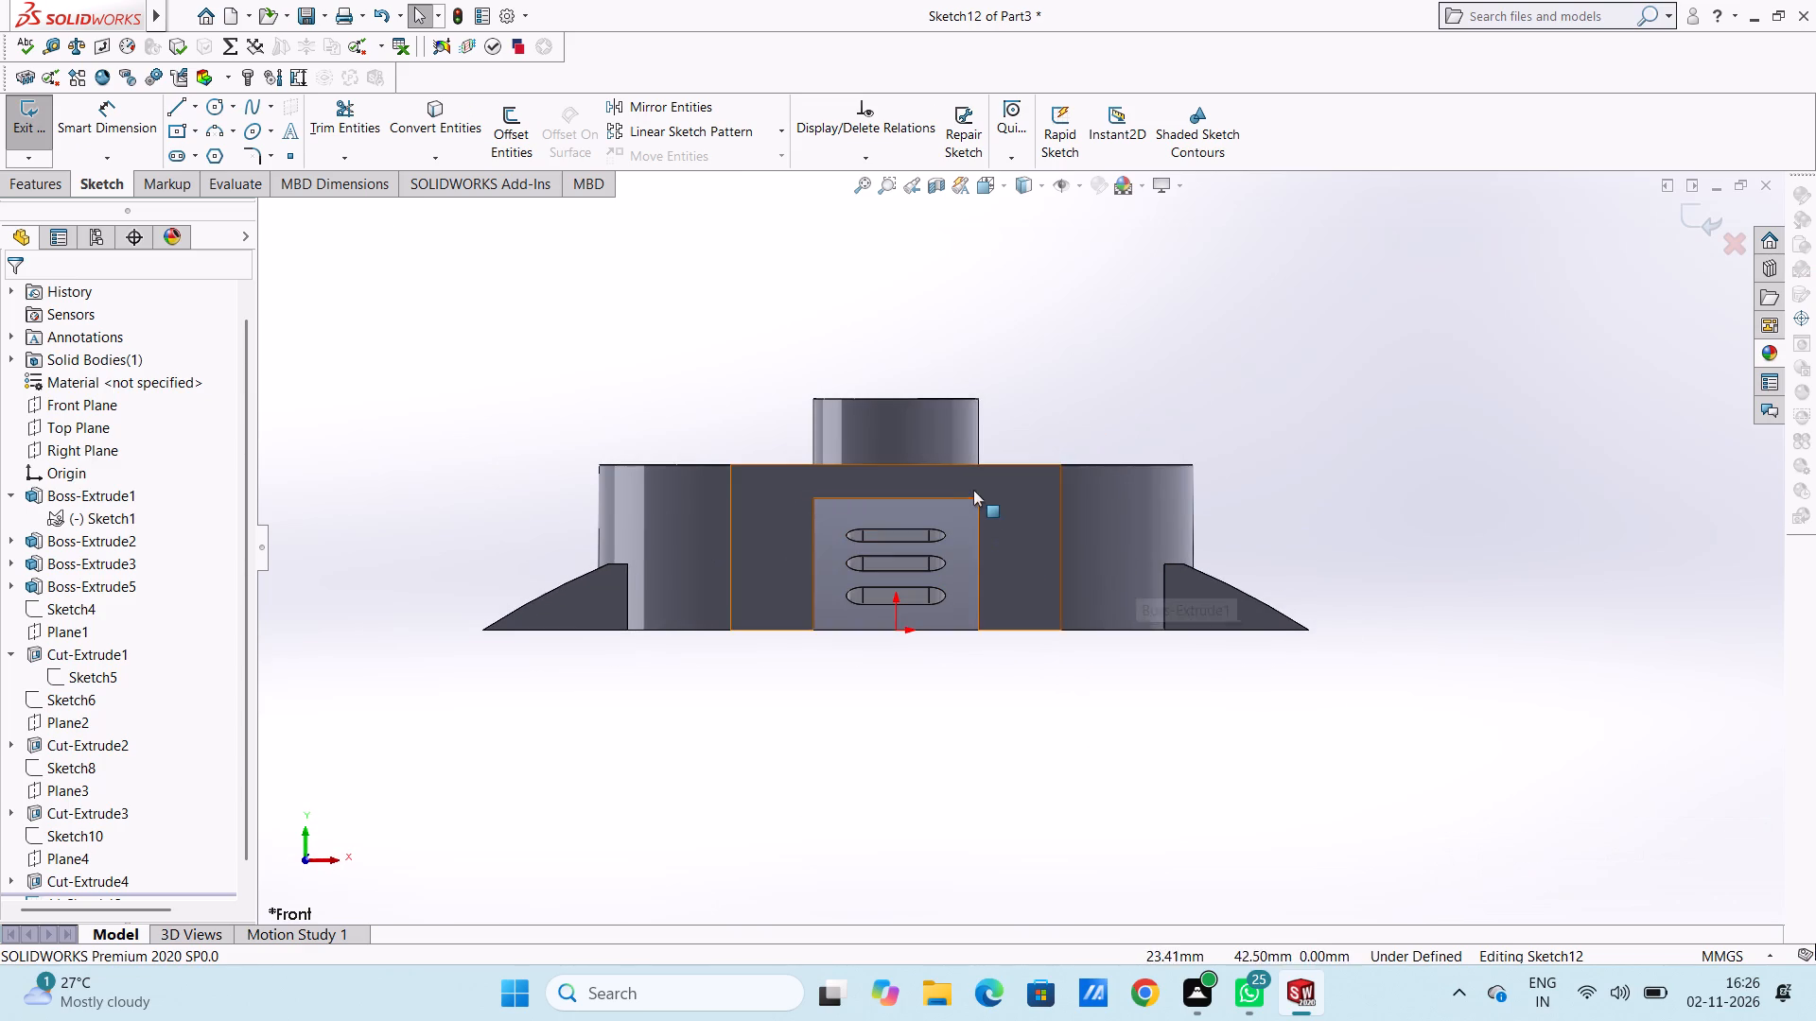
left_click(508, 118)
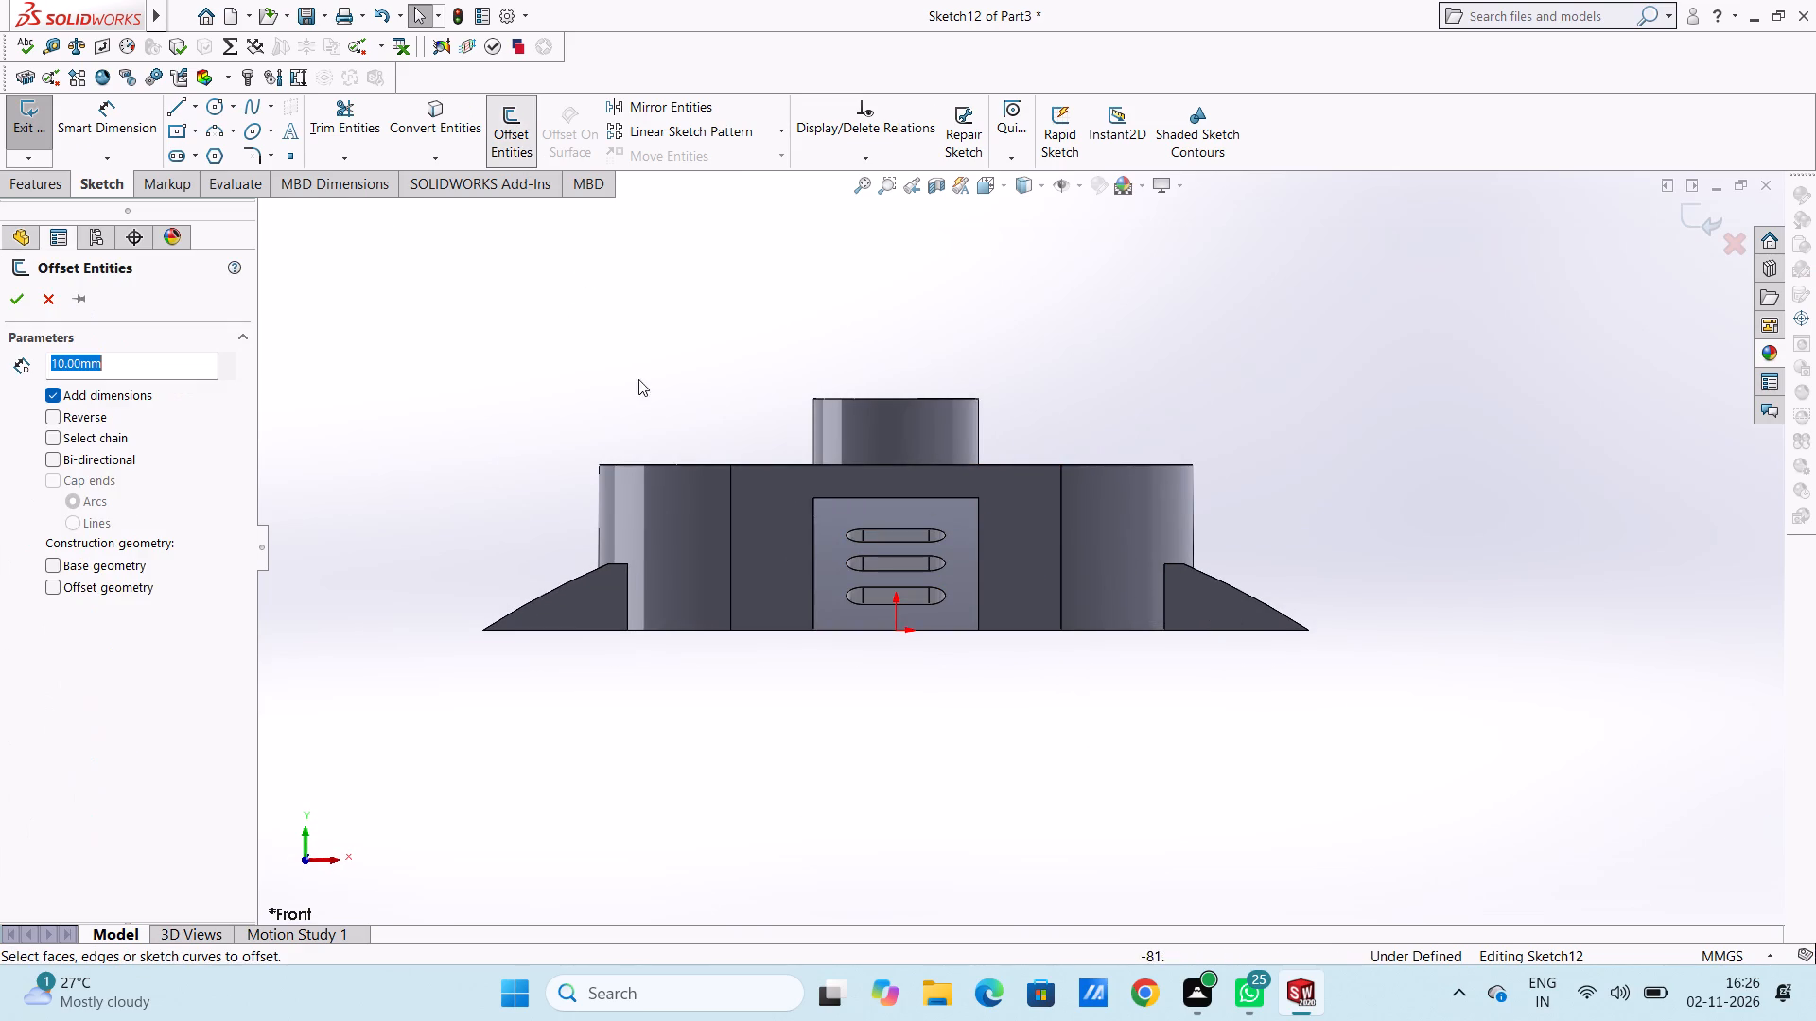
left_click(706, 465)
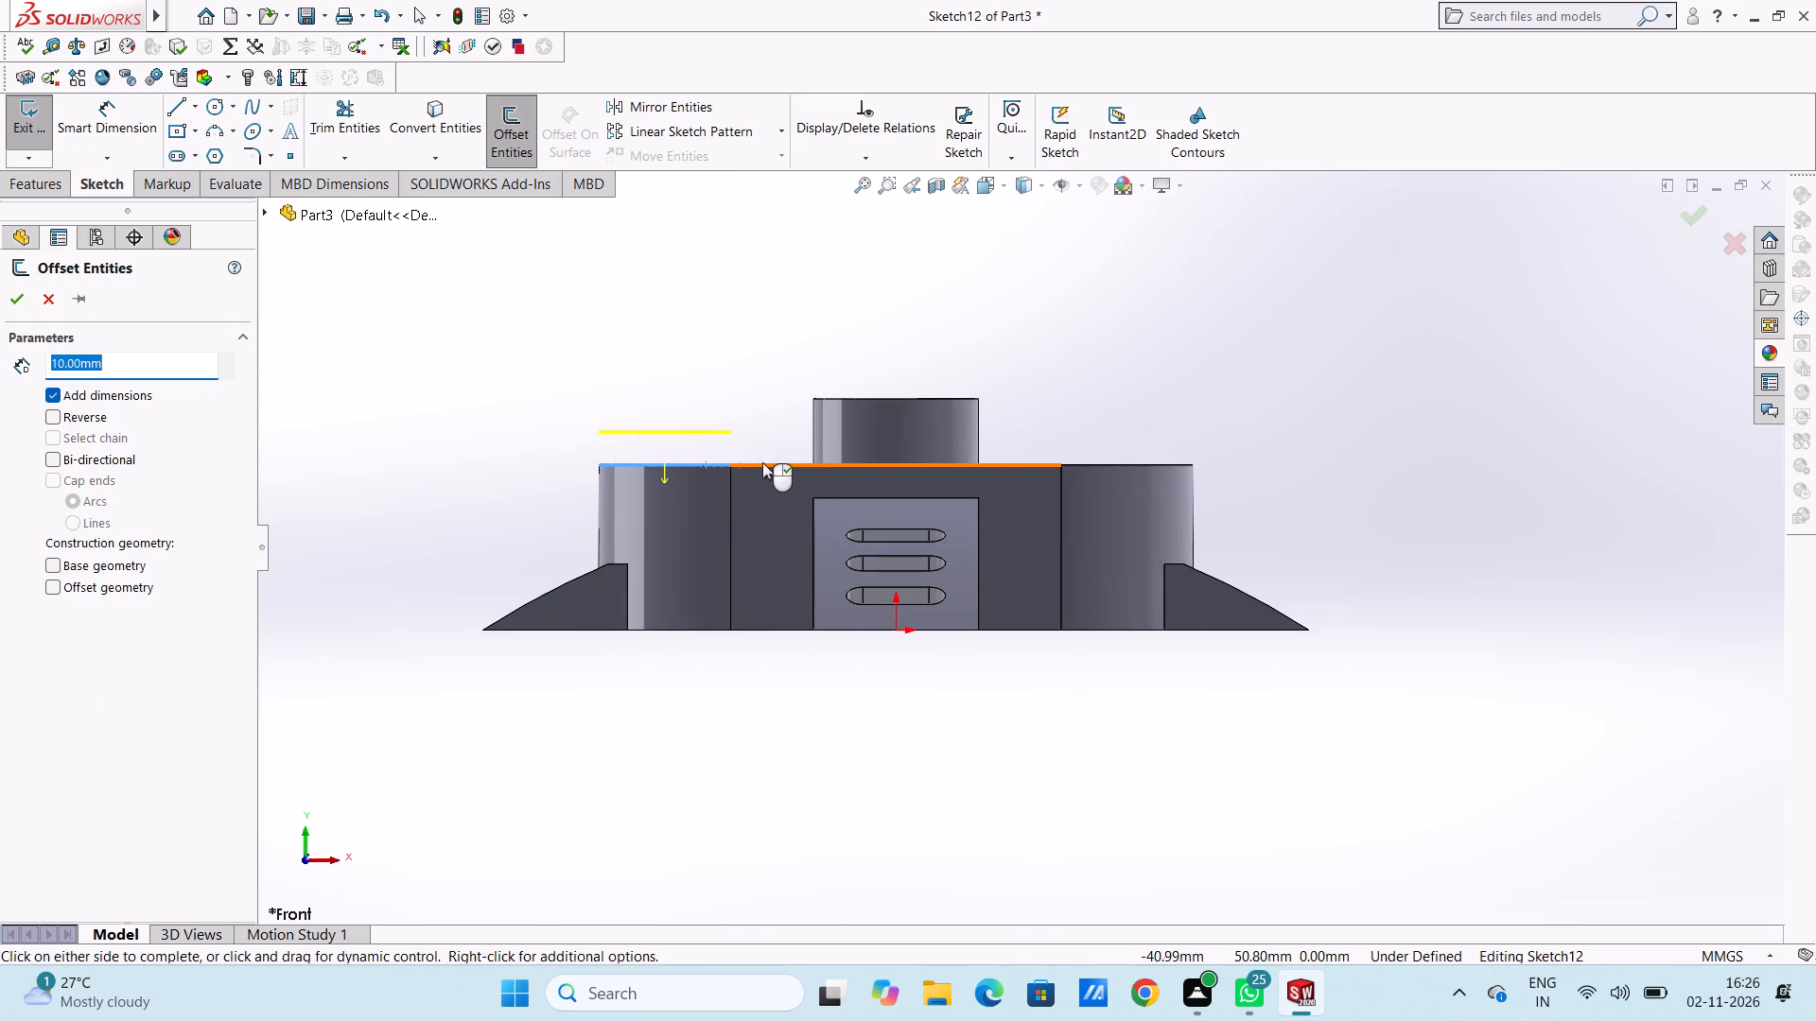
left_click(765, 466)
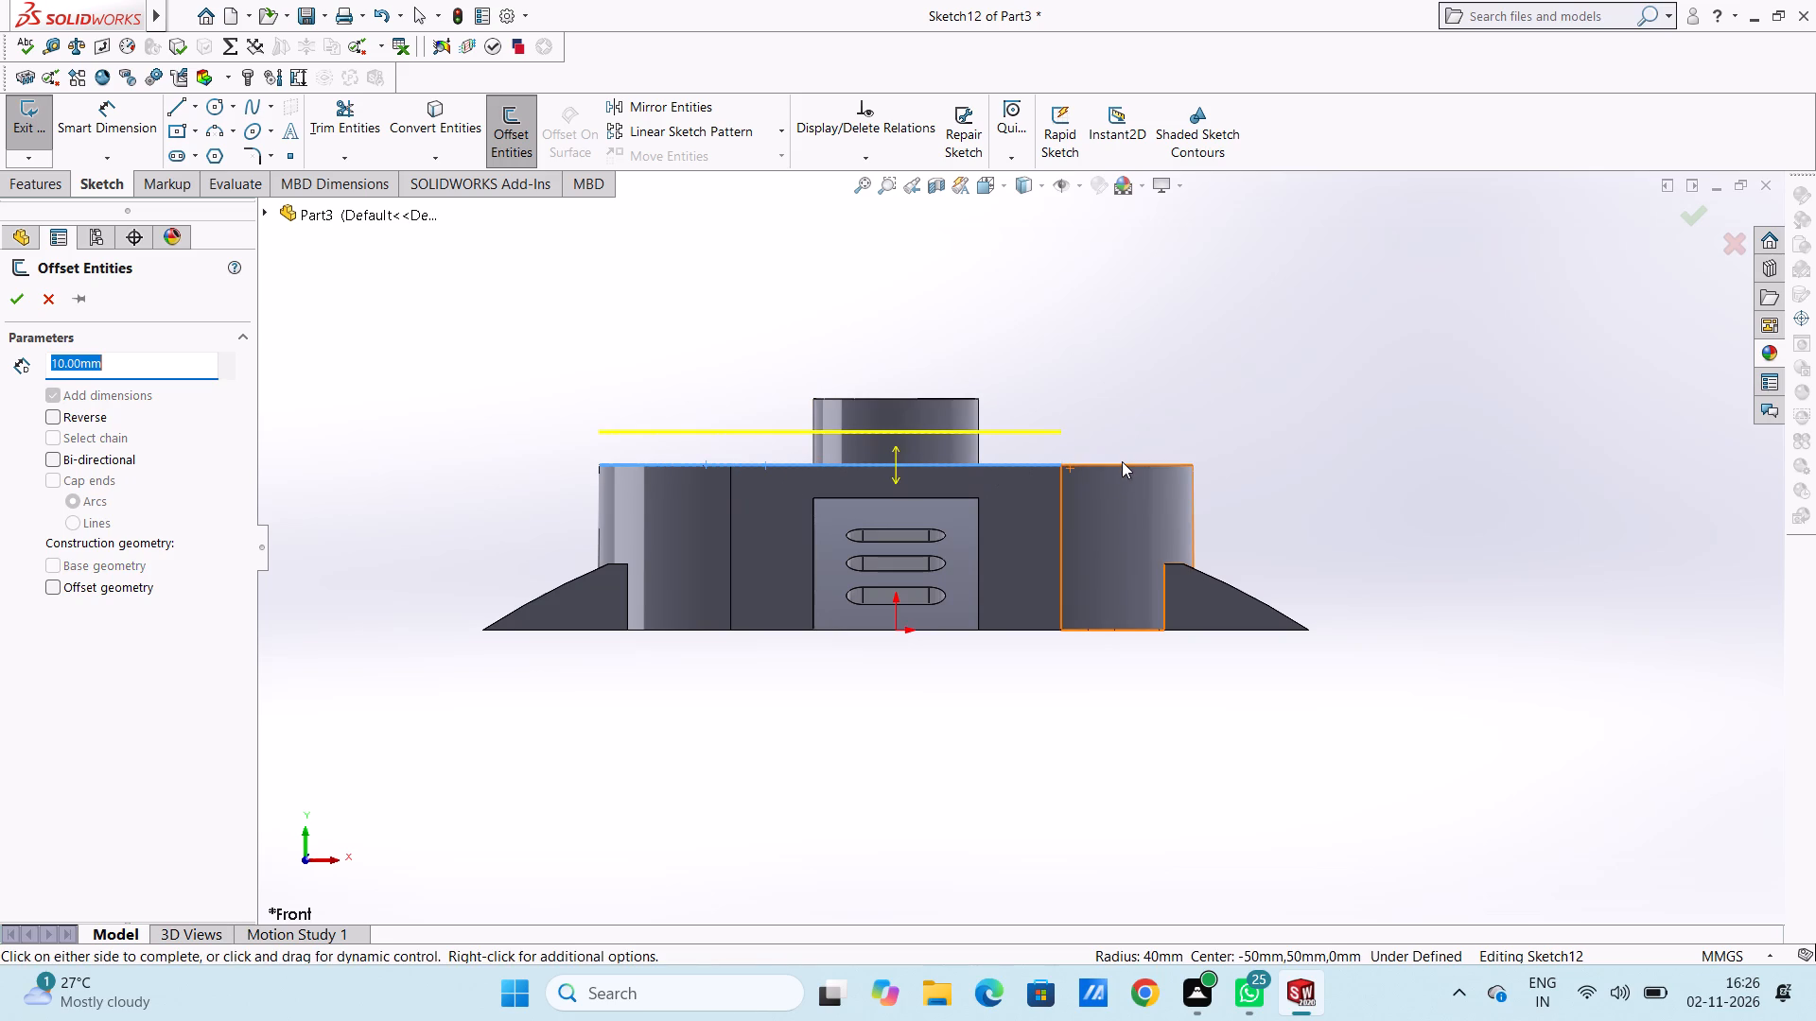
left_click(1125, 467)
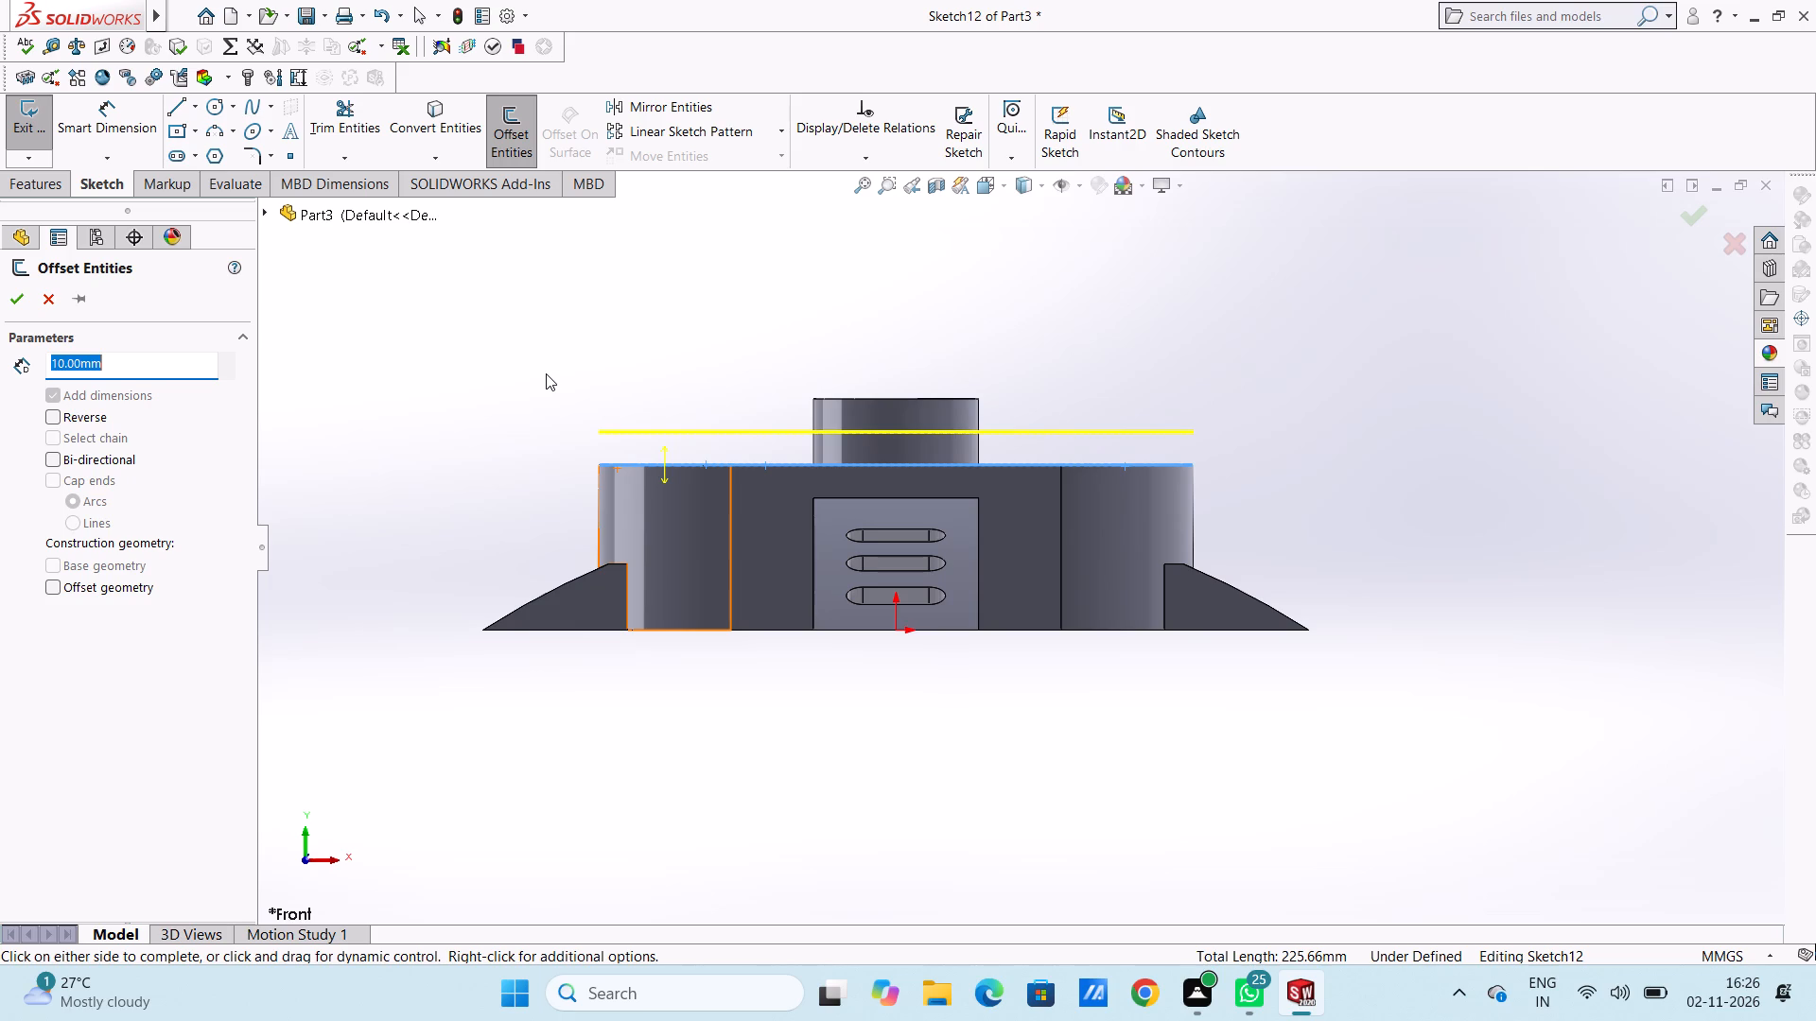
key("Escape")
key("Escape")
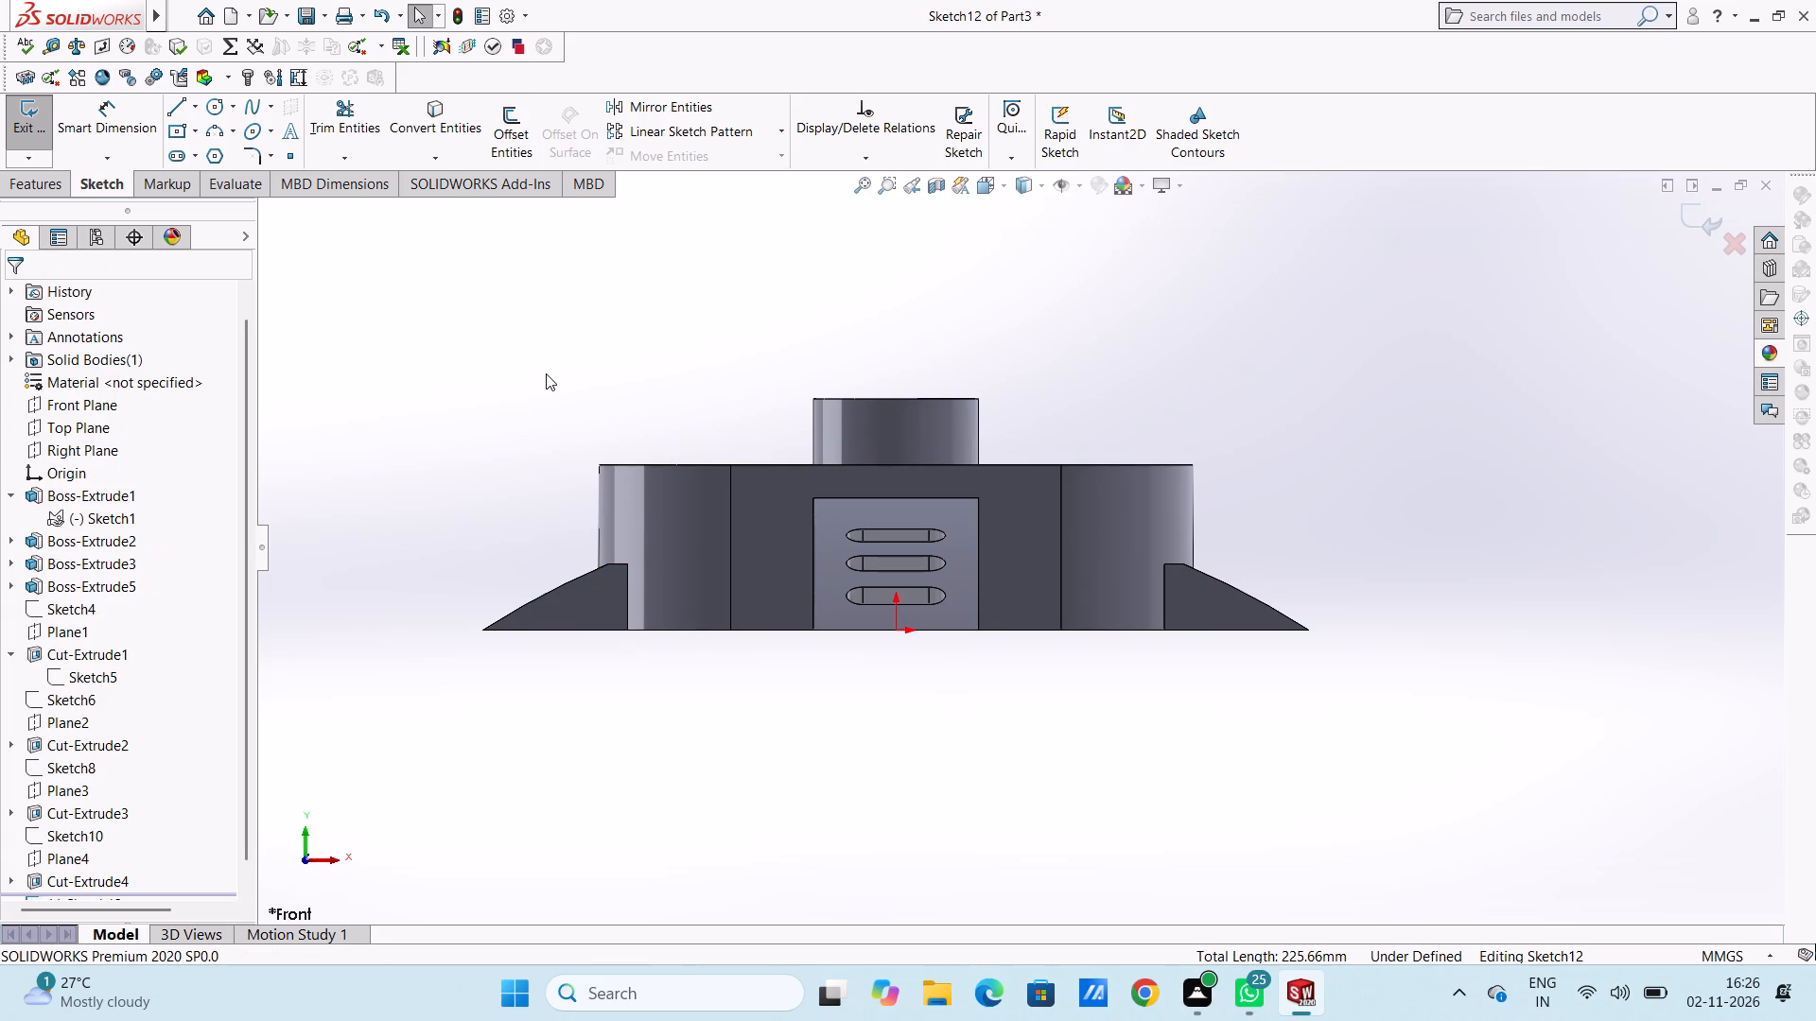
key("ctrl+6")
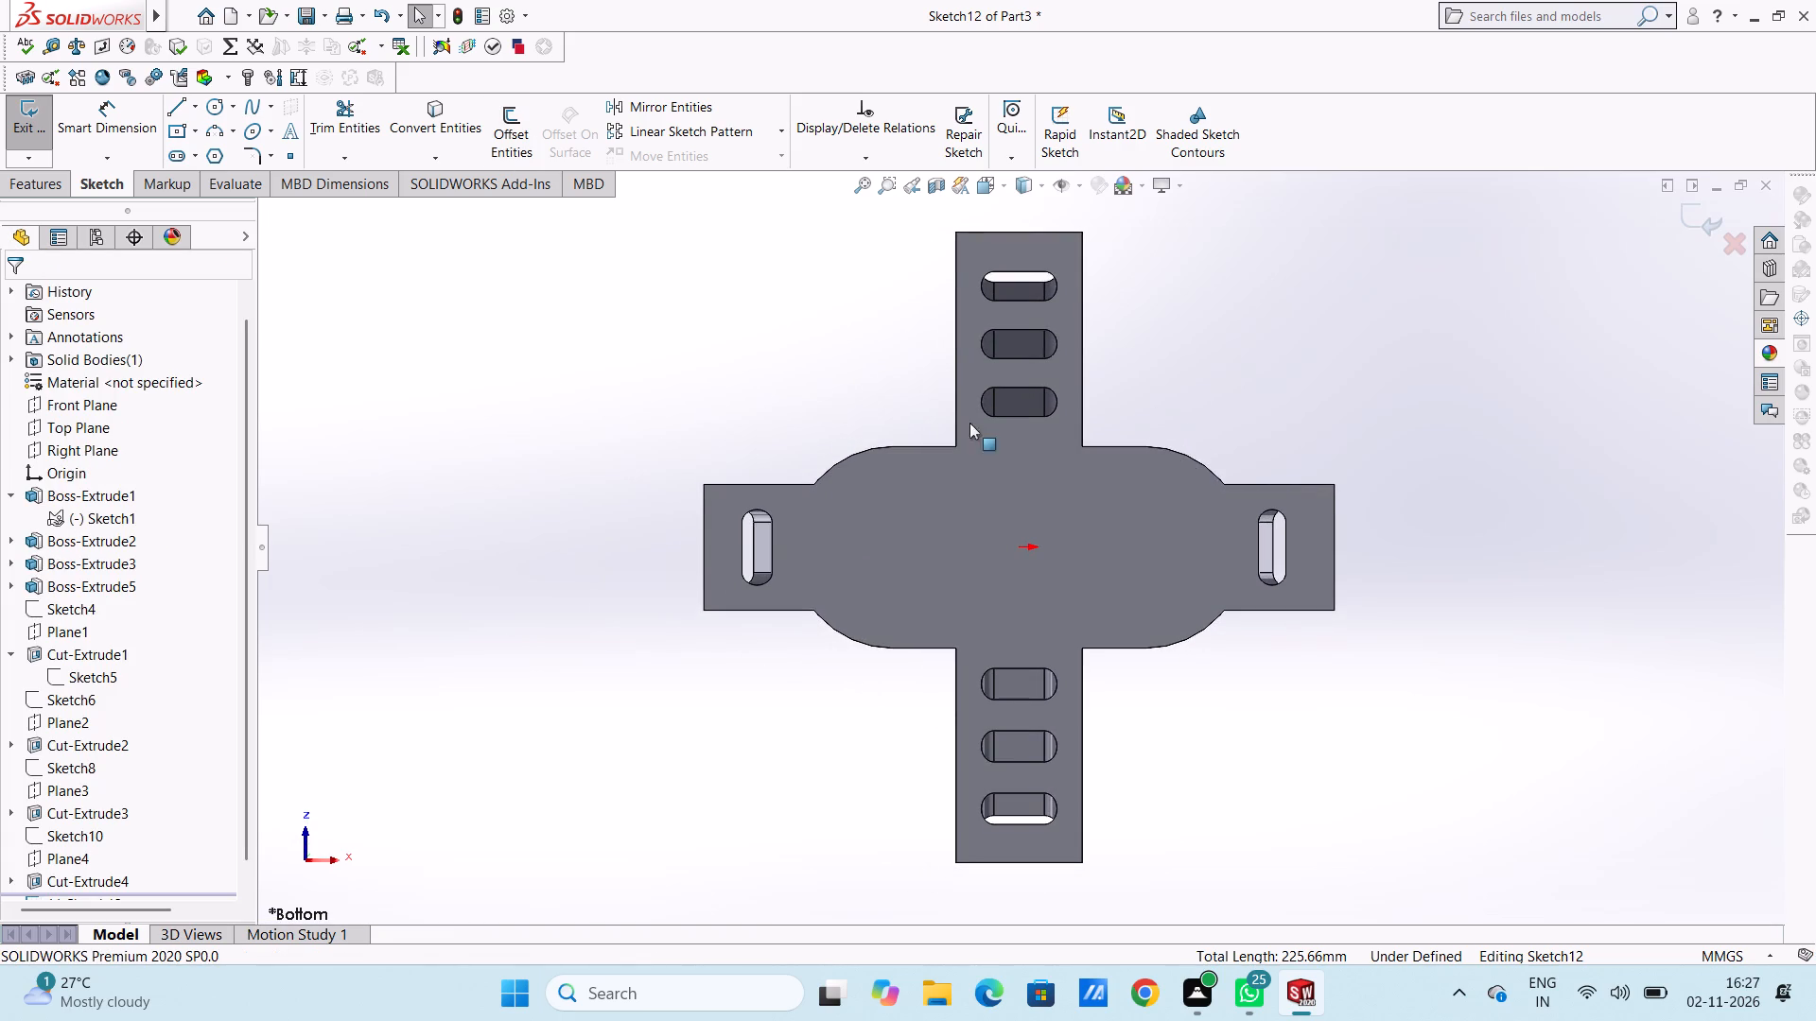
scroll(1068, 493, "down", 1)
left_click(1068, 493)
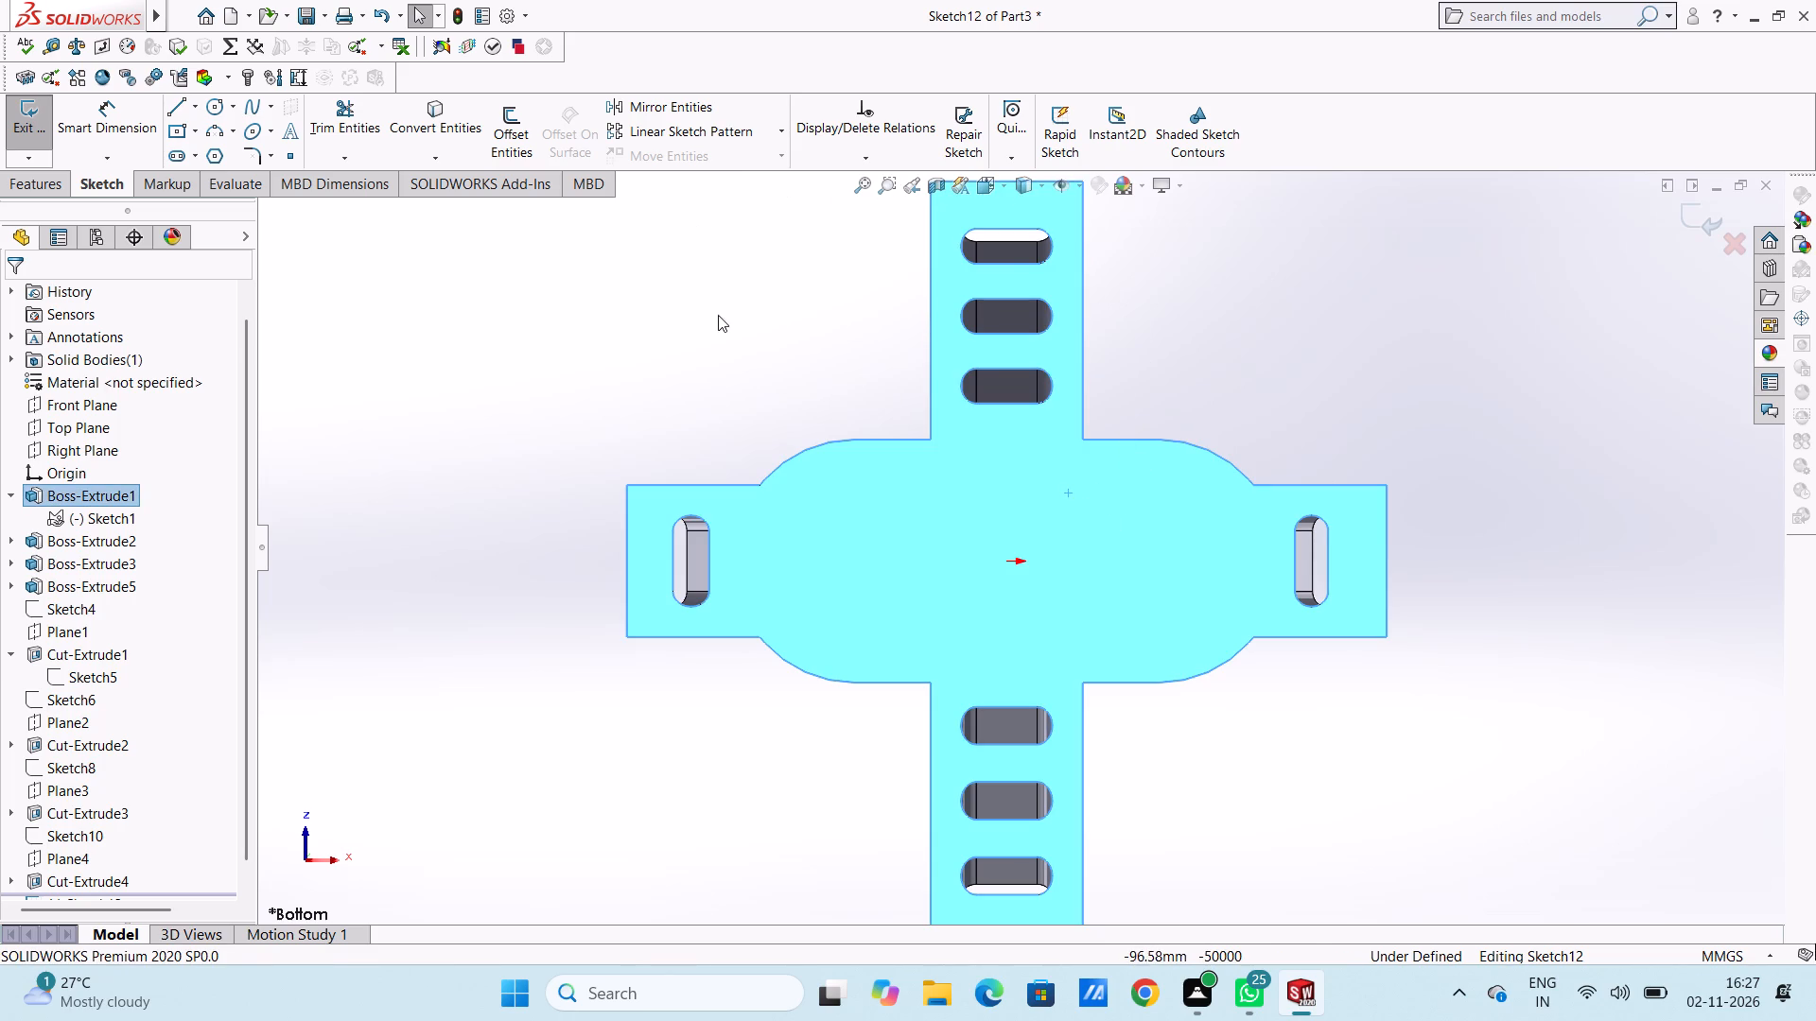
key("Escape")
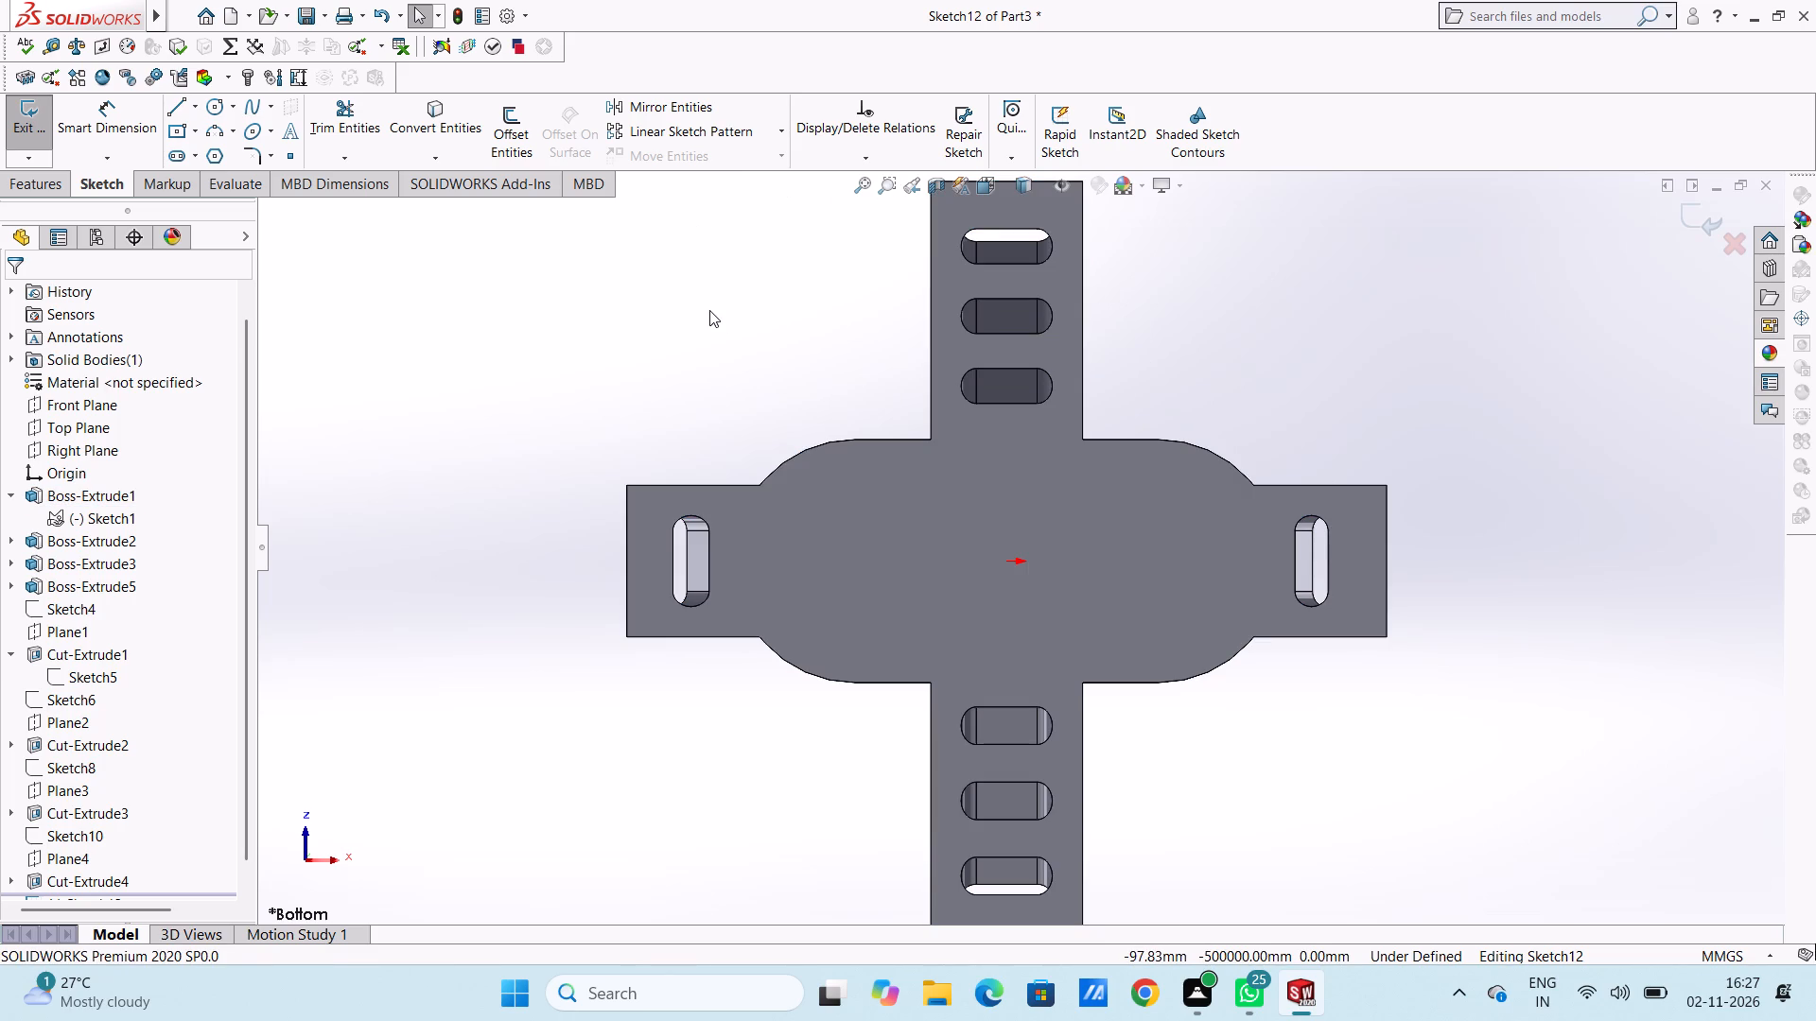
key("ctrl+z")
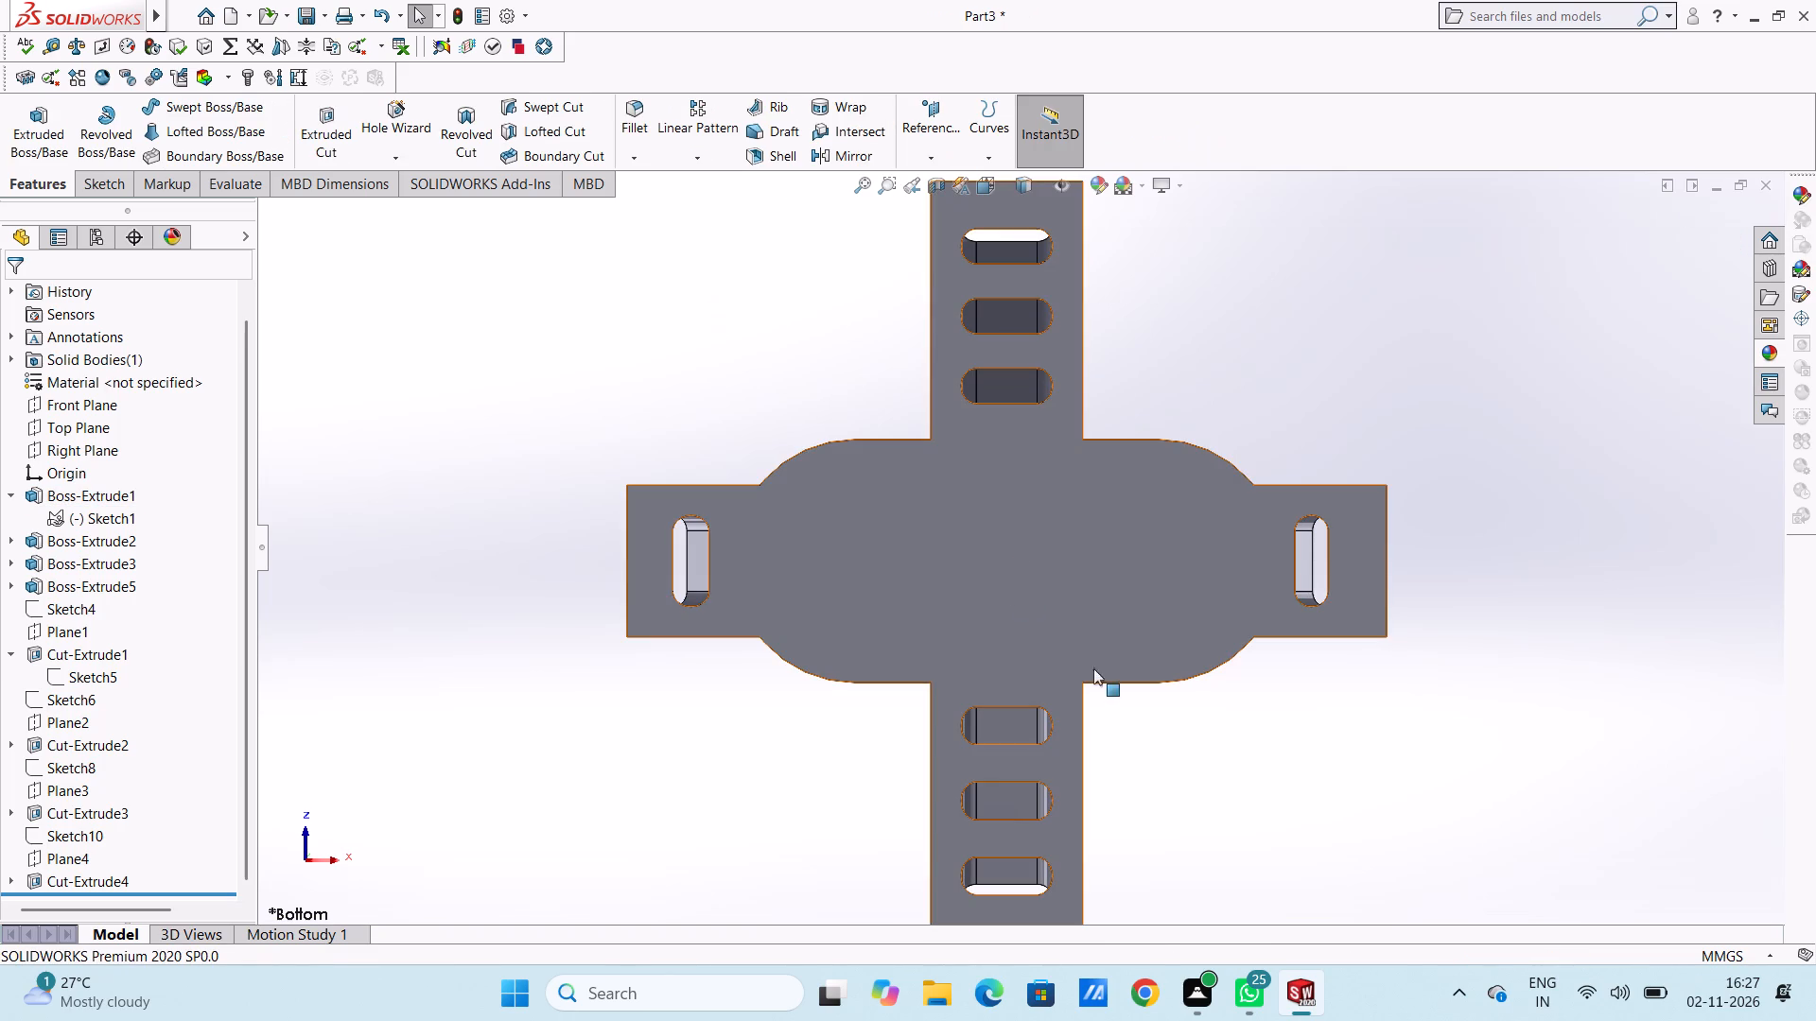
Shell the part to a 2 mm wall thickness, removing the flat bottom face.
left_click(953, 560)
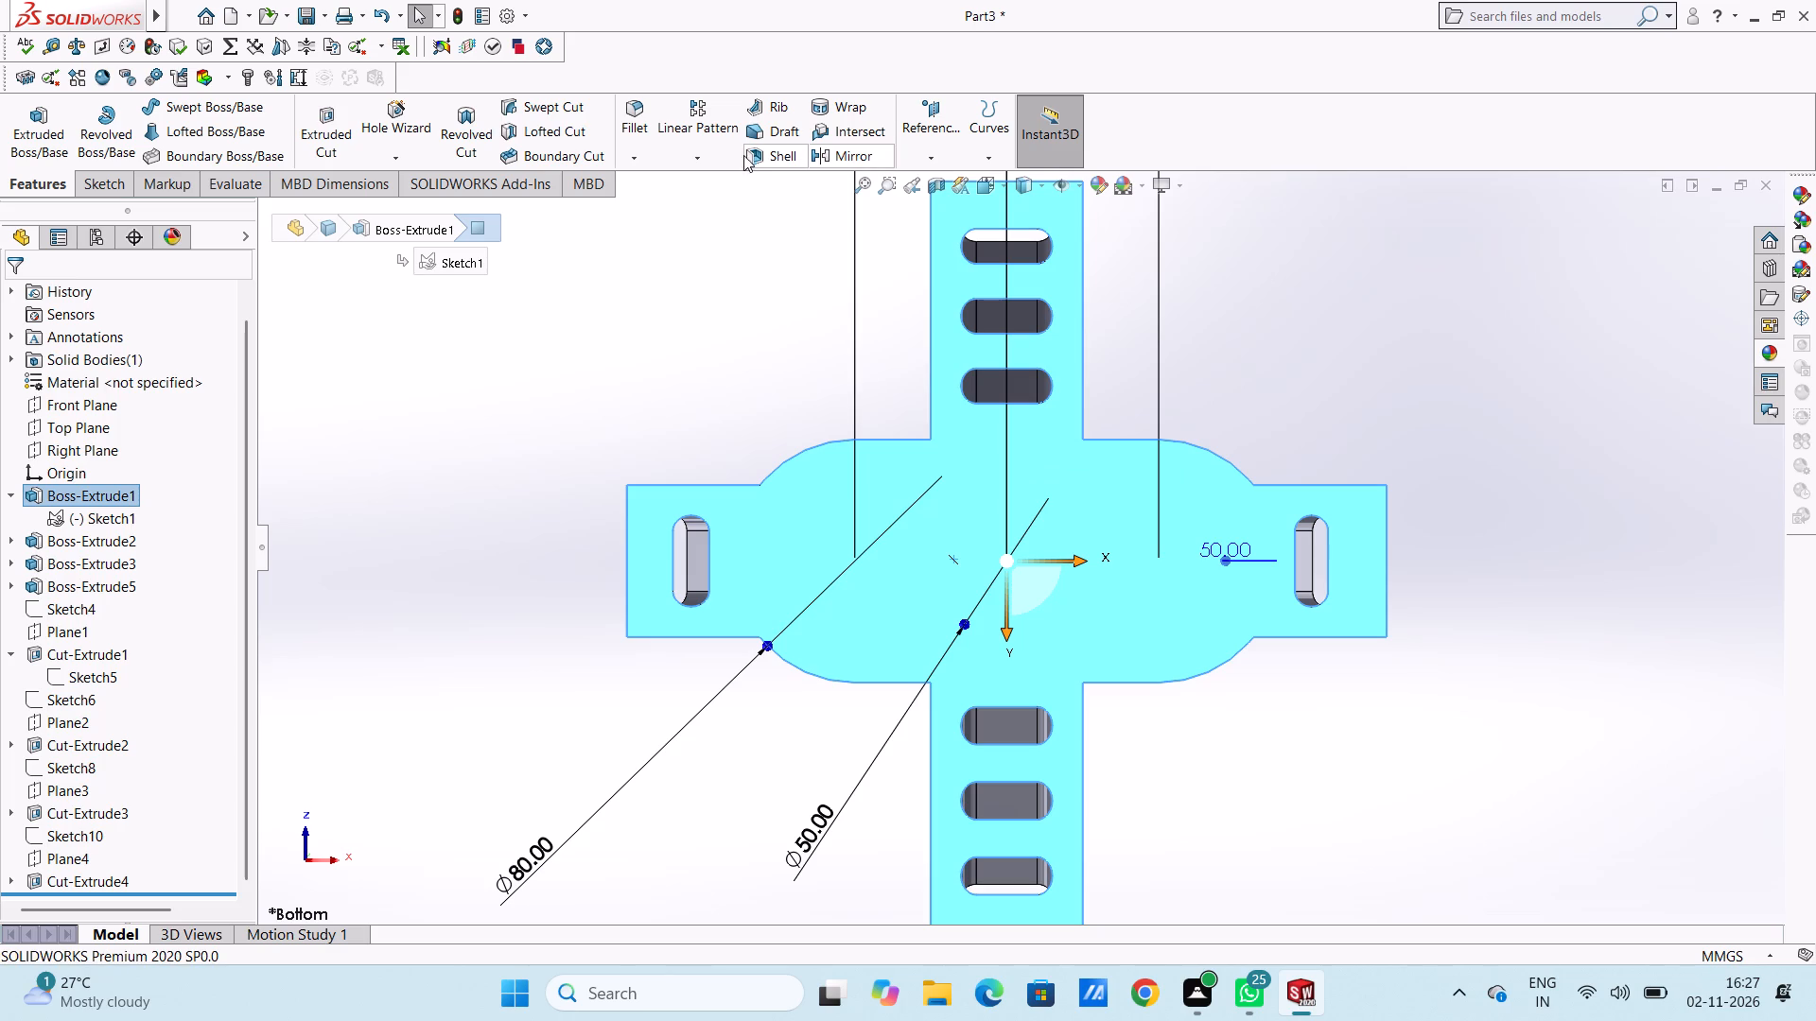
left_click(758, 151)
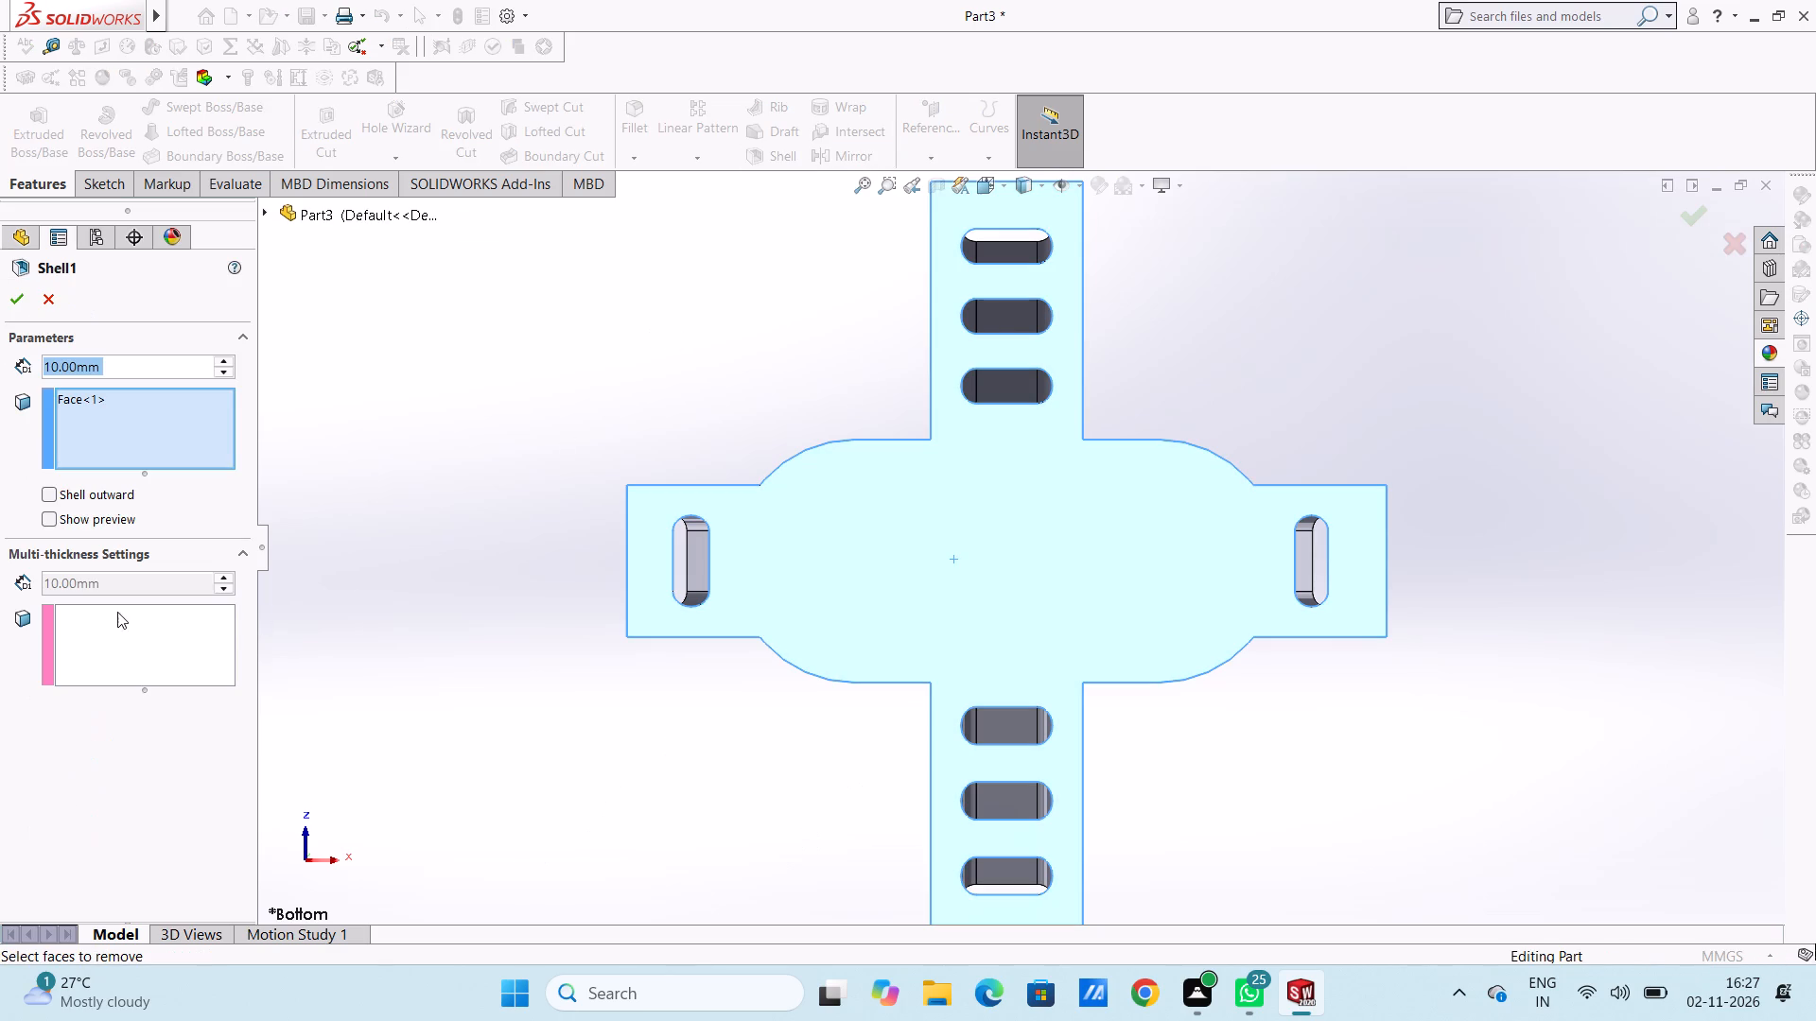
triple_click(222, 575)
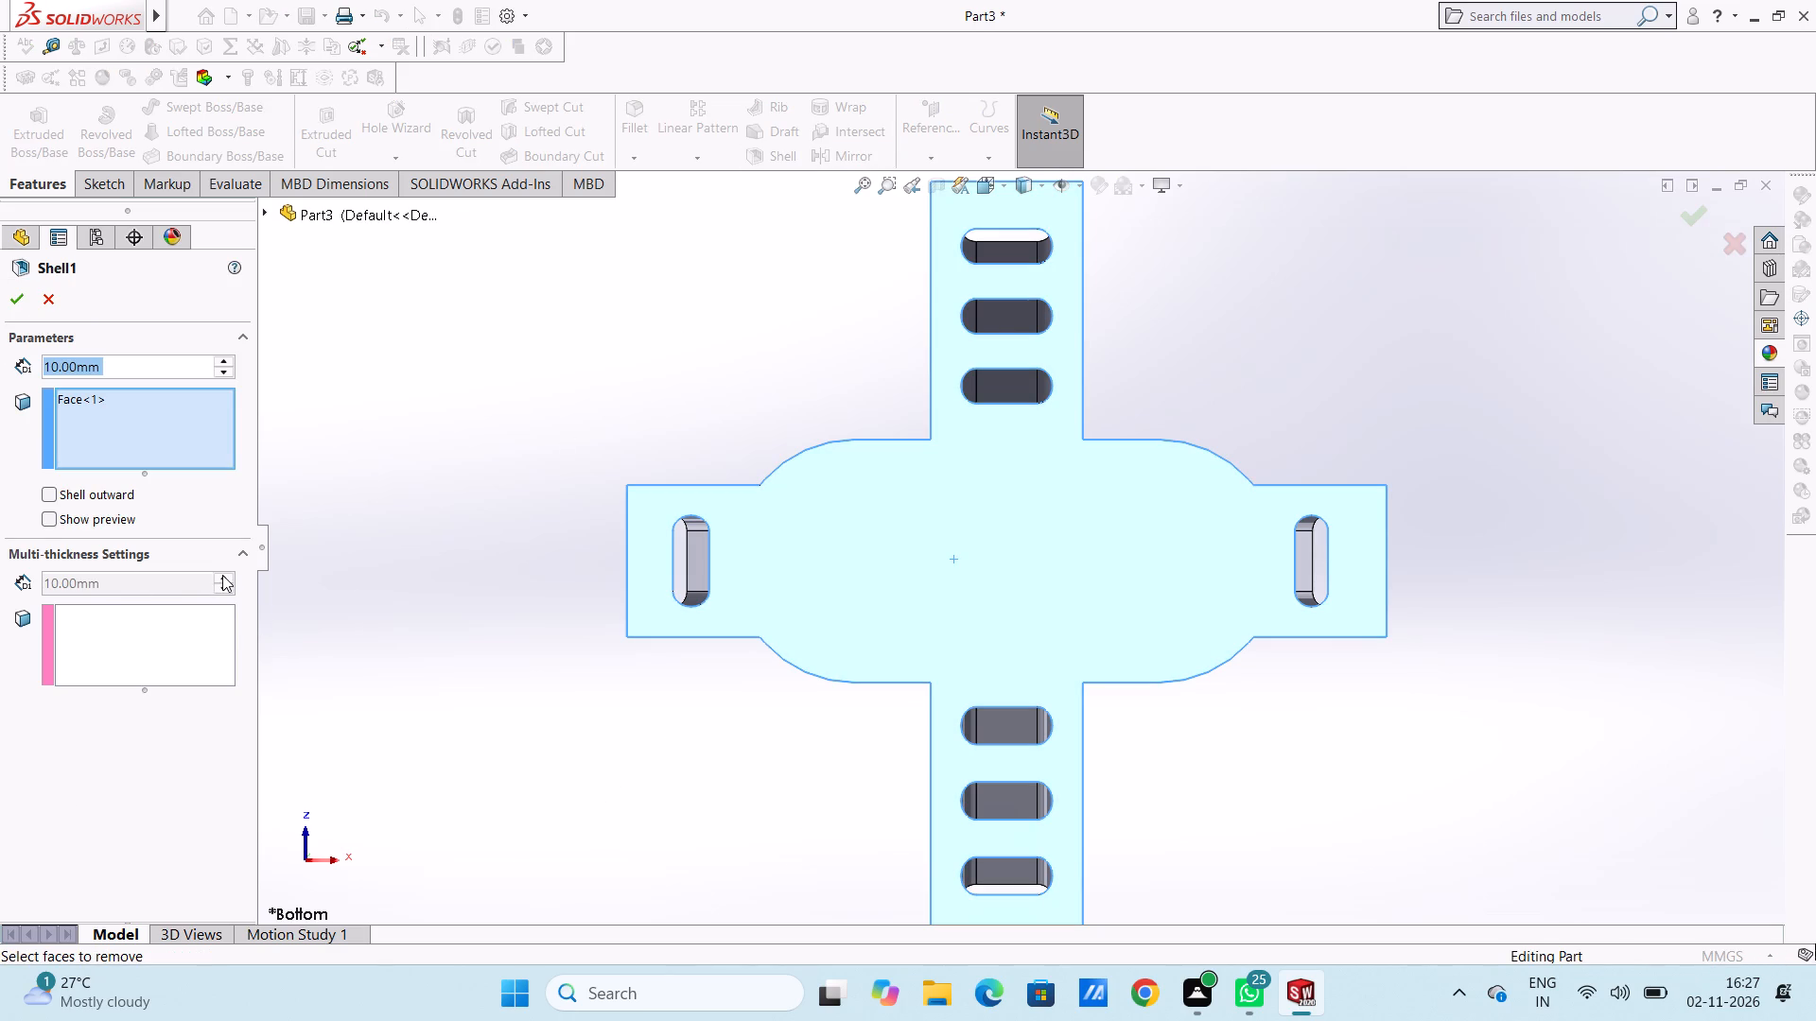
triple_click(222, 575)
triple_click(222, 575)
triple_click(222, 575)
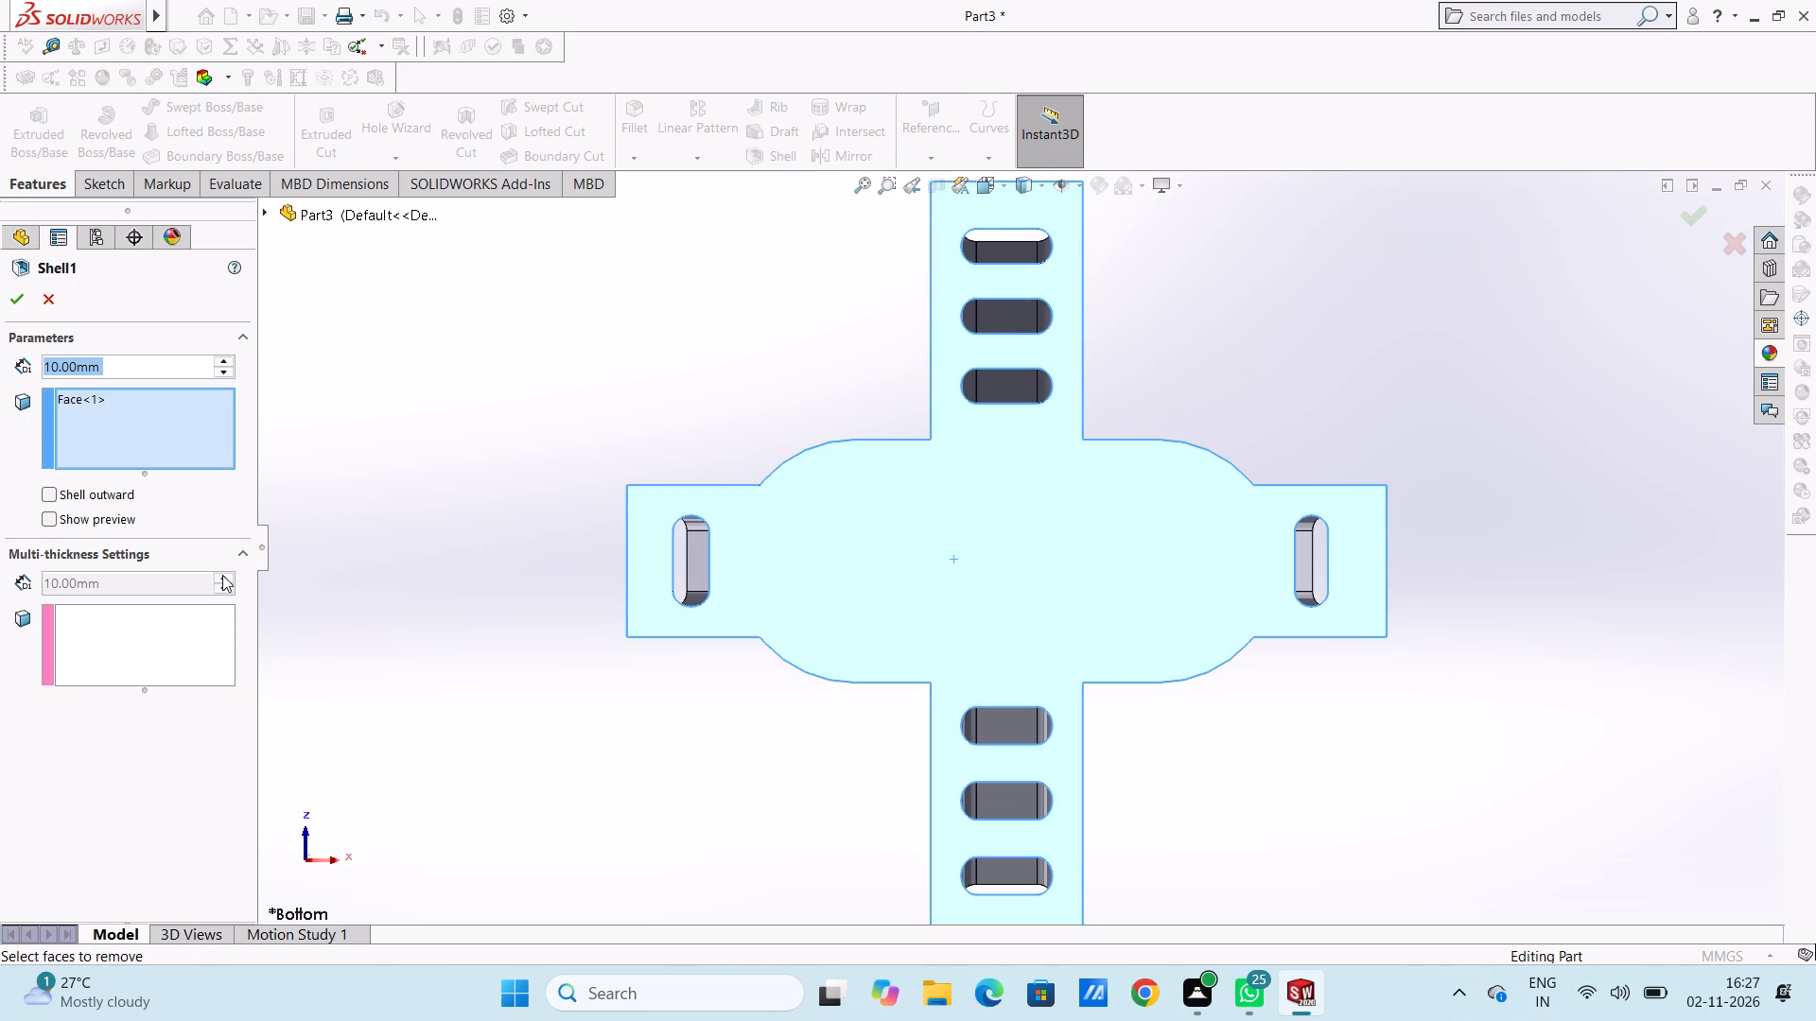
double_click(222, 575)
scroll(546, 477, "up", 3)
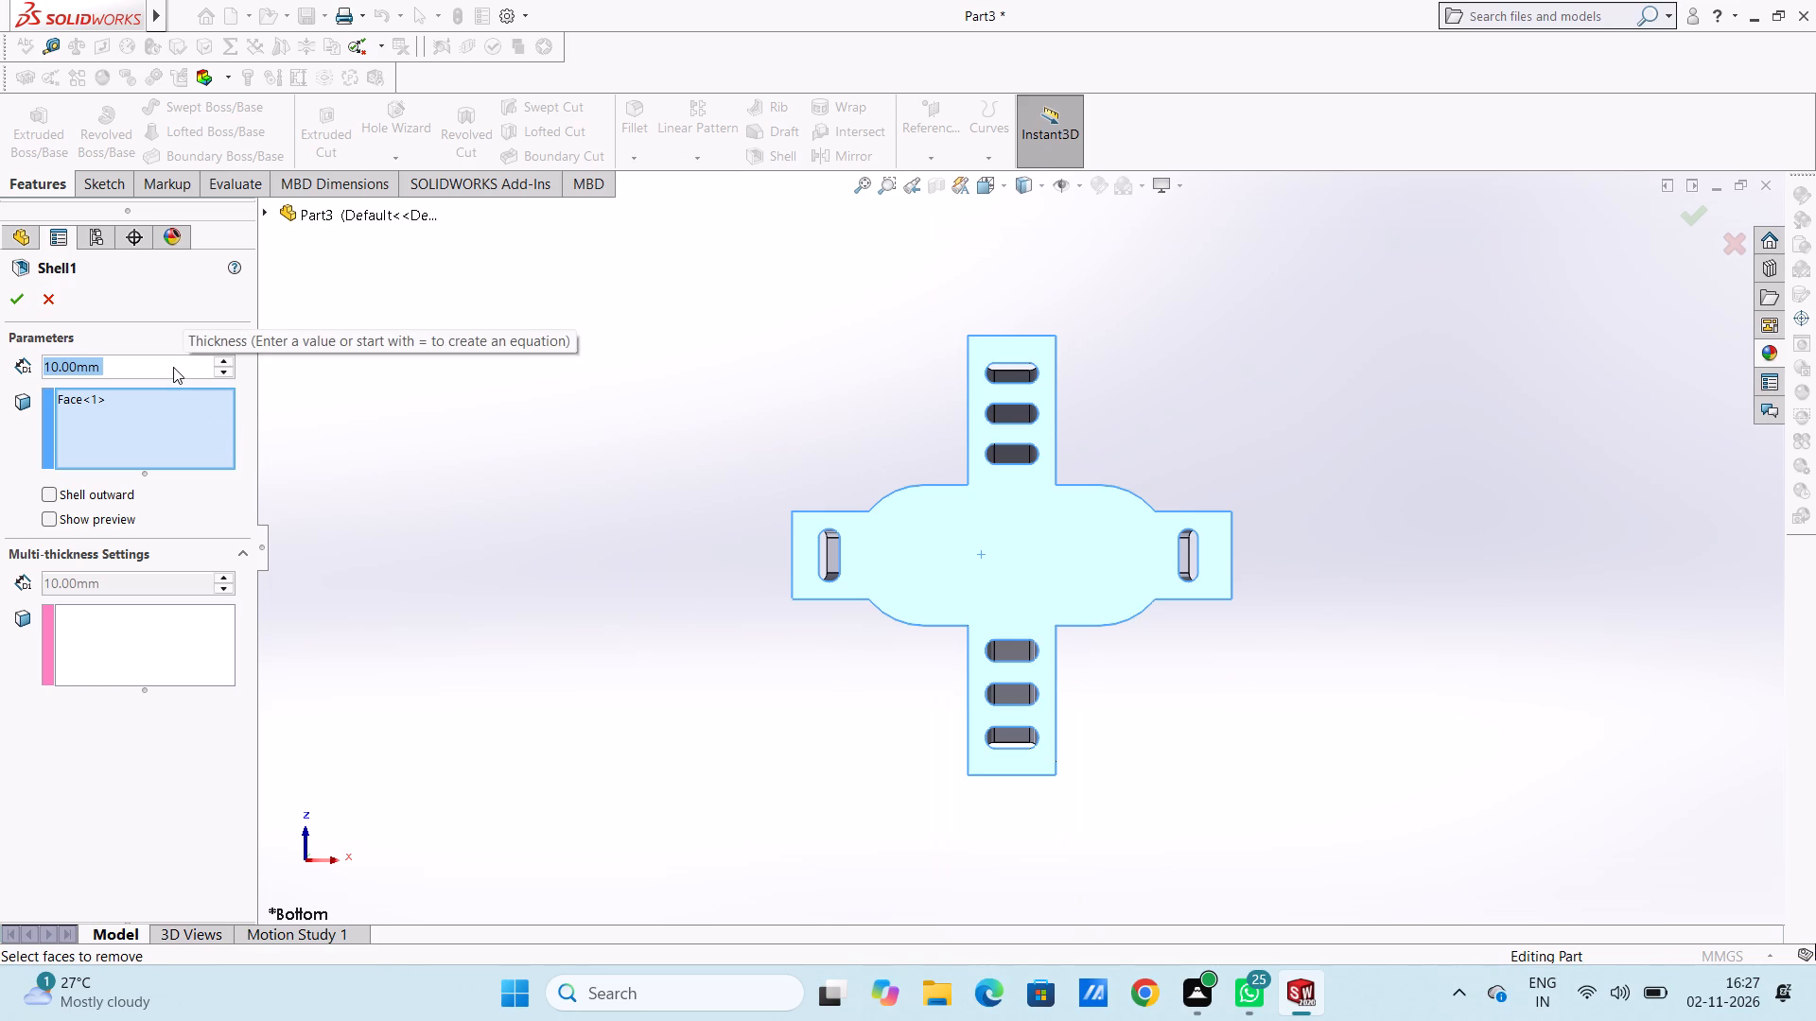
key("2")
key("Return")
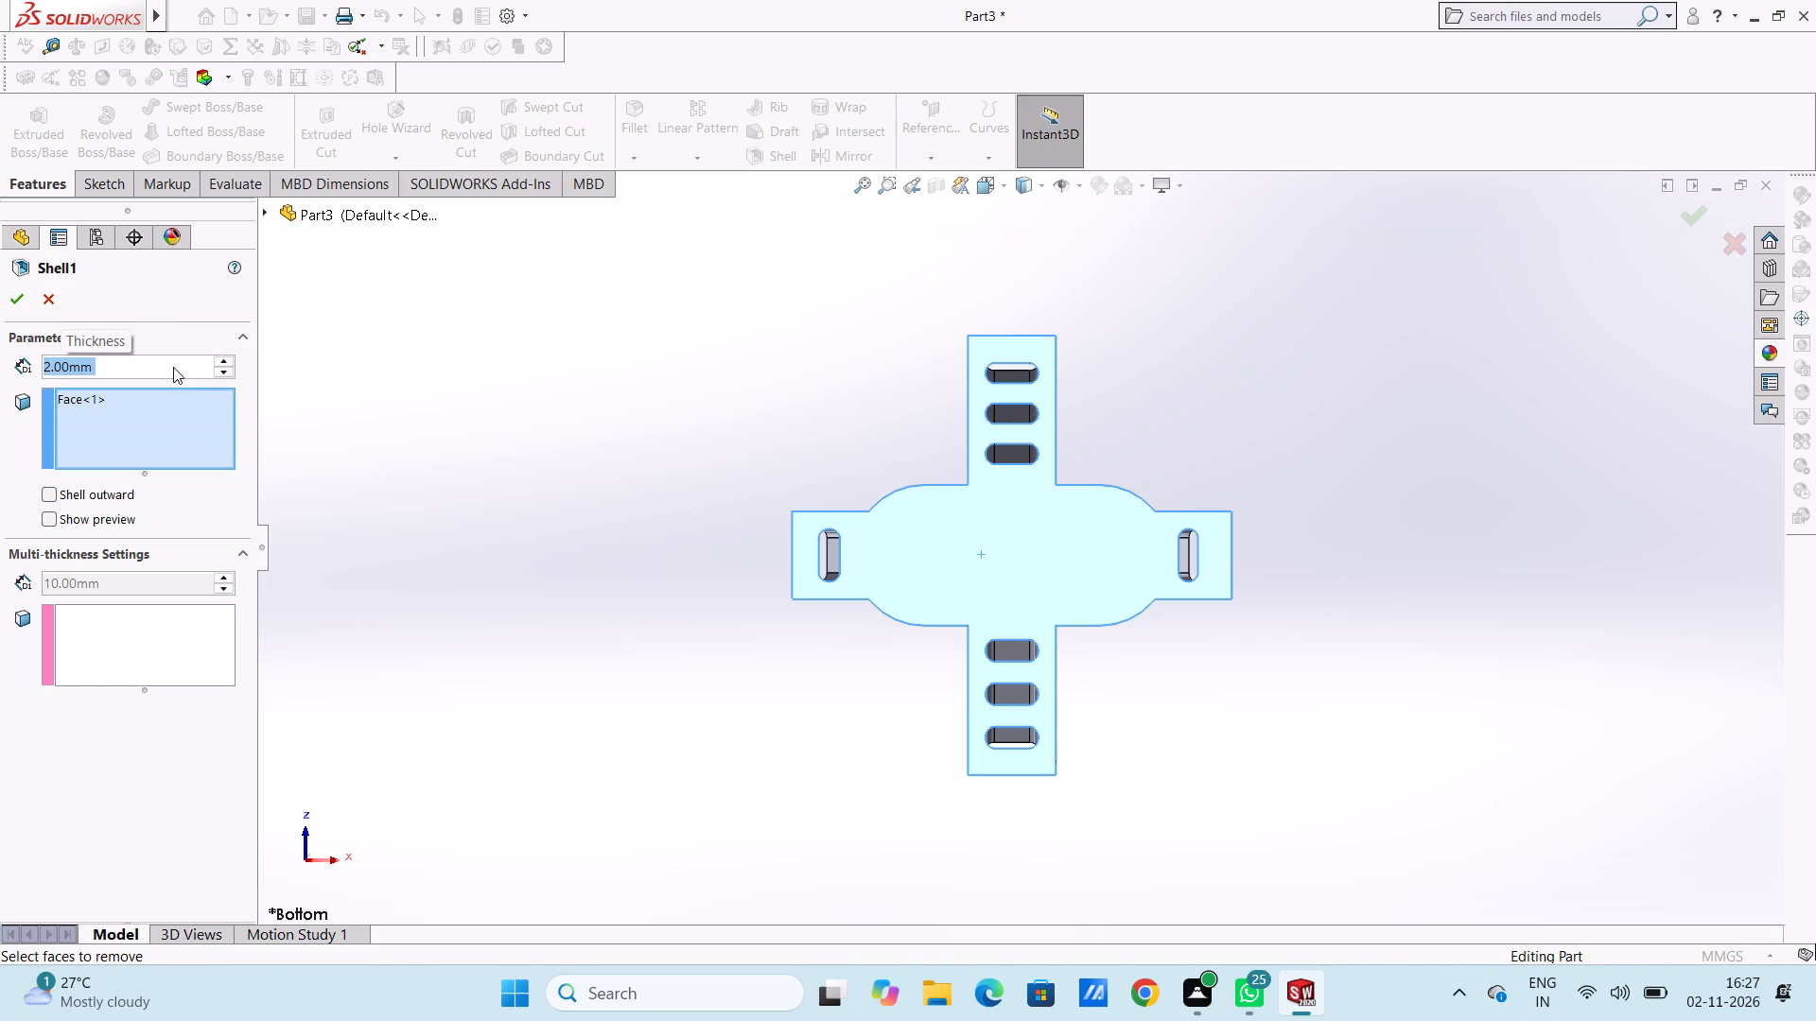
left_click(13, 303)
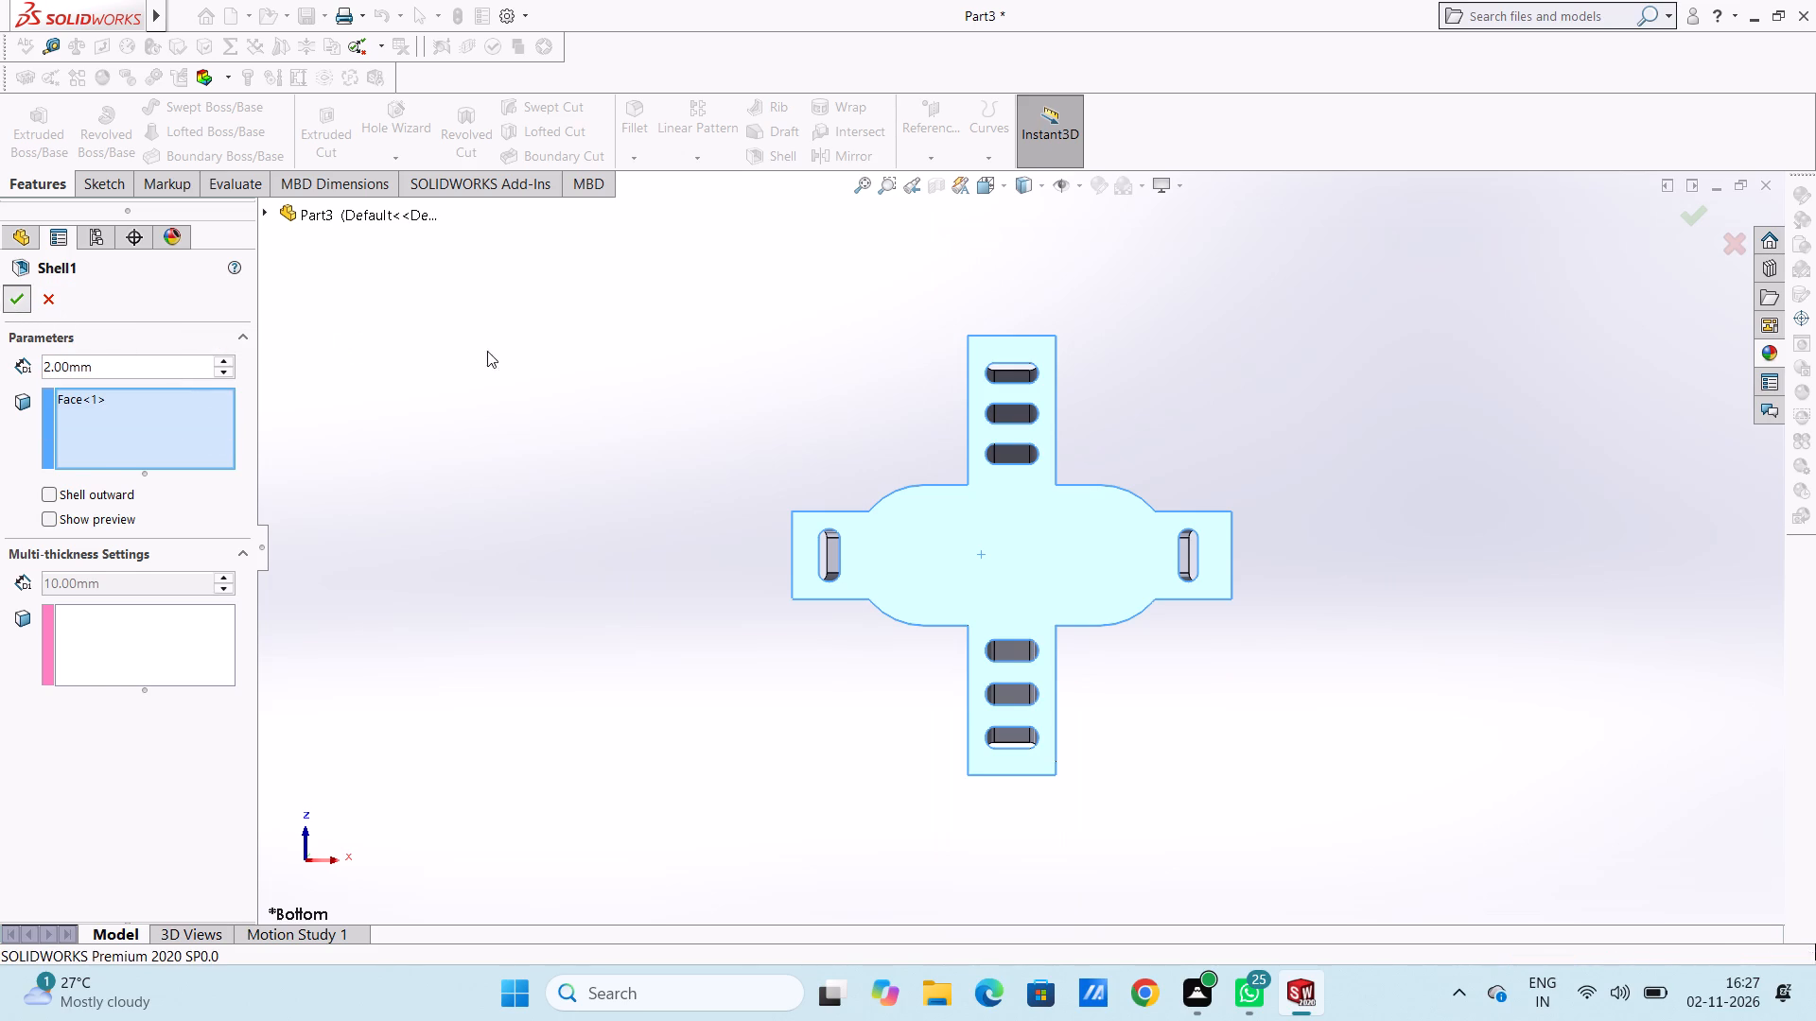
Examine the hollowed underside, checking the walls around the main body, the boss and the slotted features.
middle_click_drag(531, 358, 484, 570)
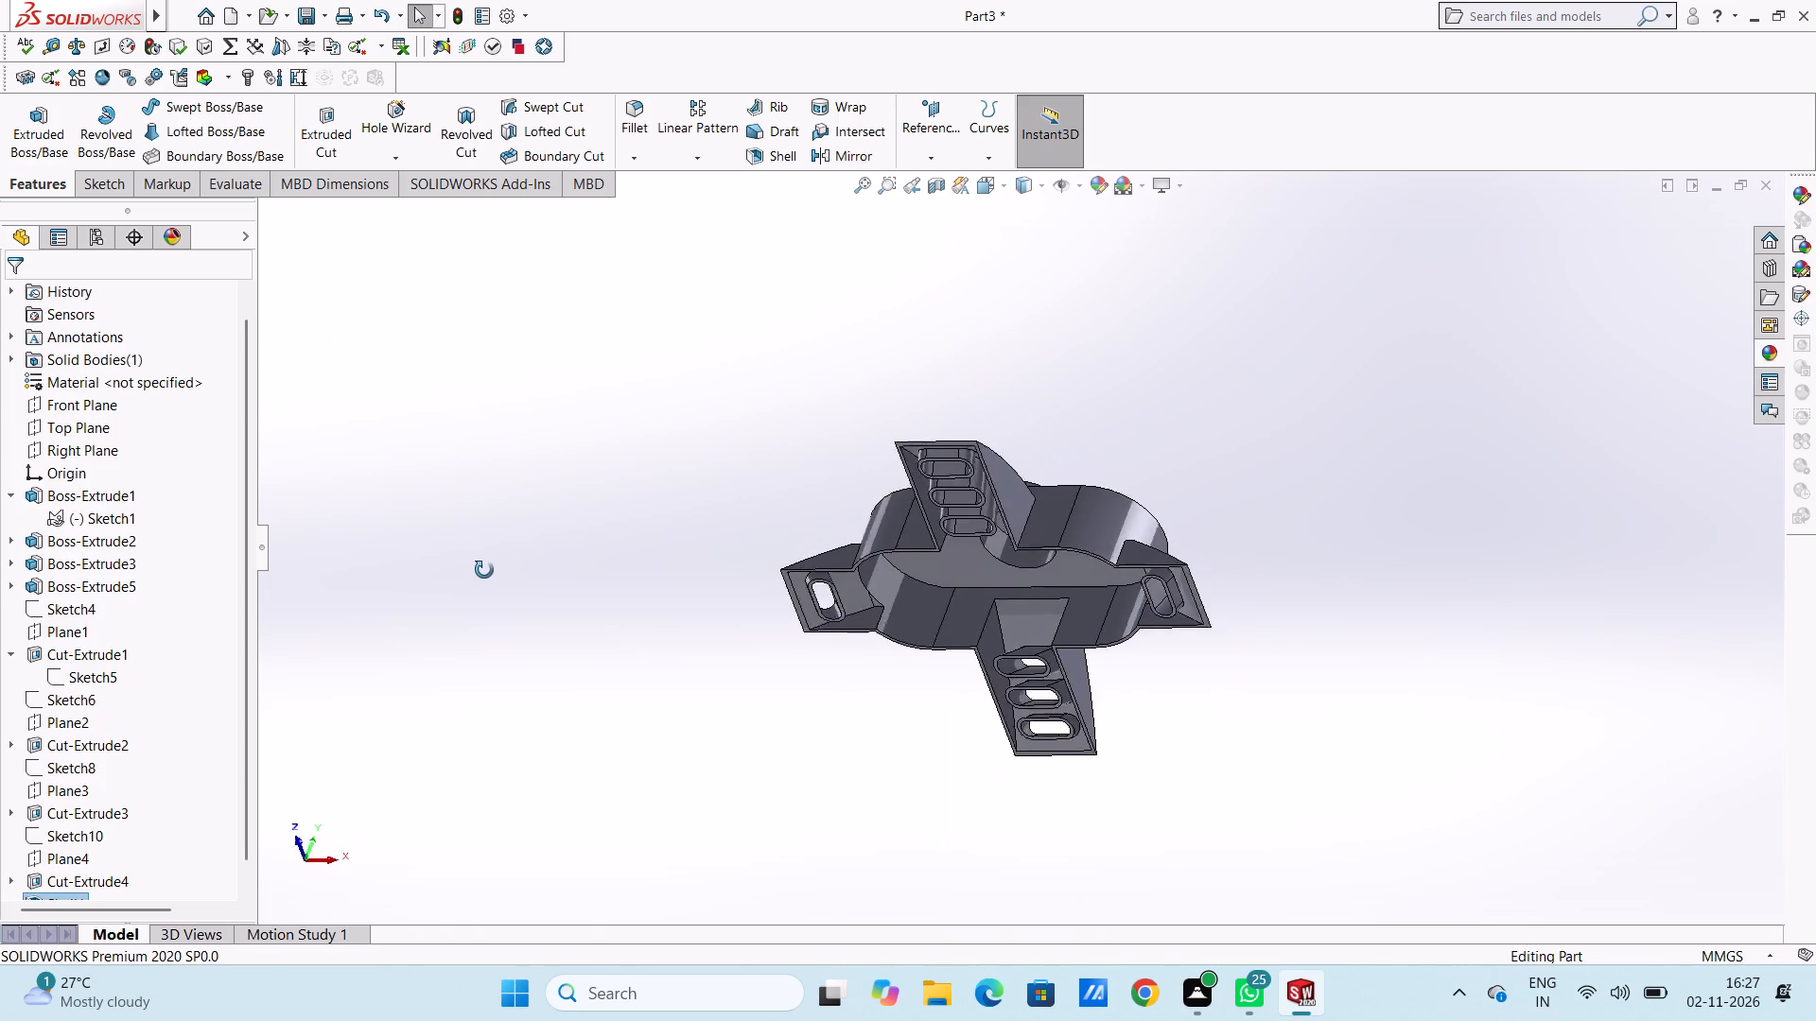
middle_click_drag(484, 570, 508, 434)
middle_click_drag(506, 433, 481, 529)
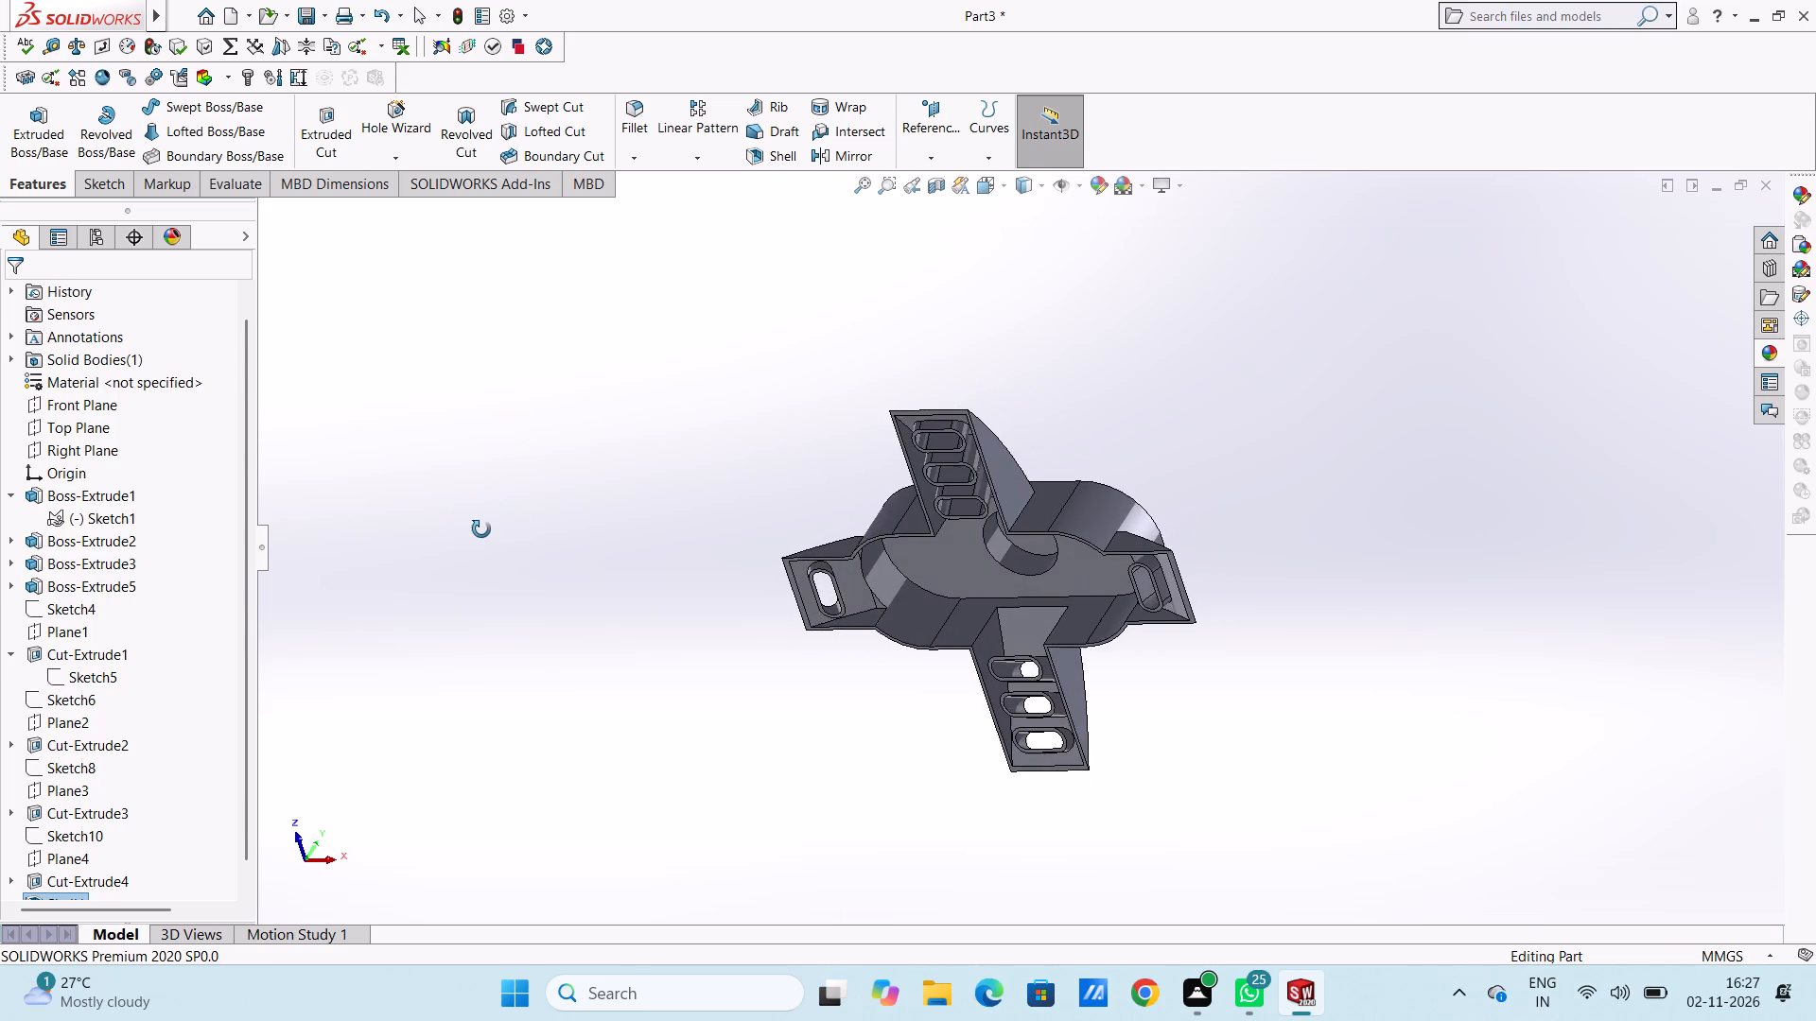
middle_click_drag(481, 529, 494, 464)
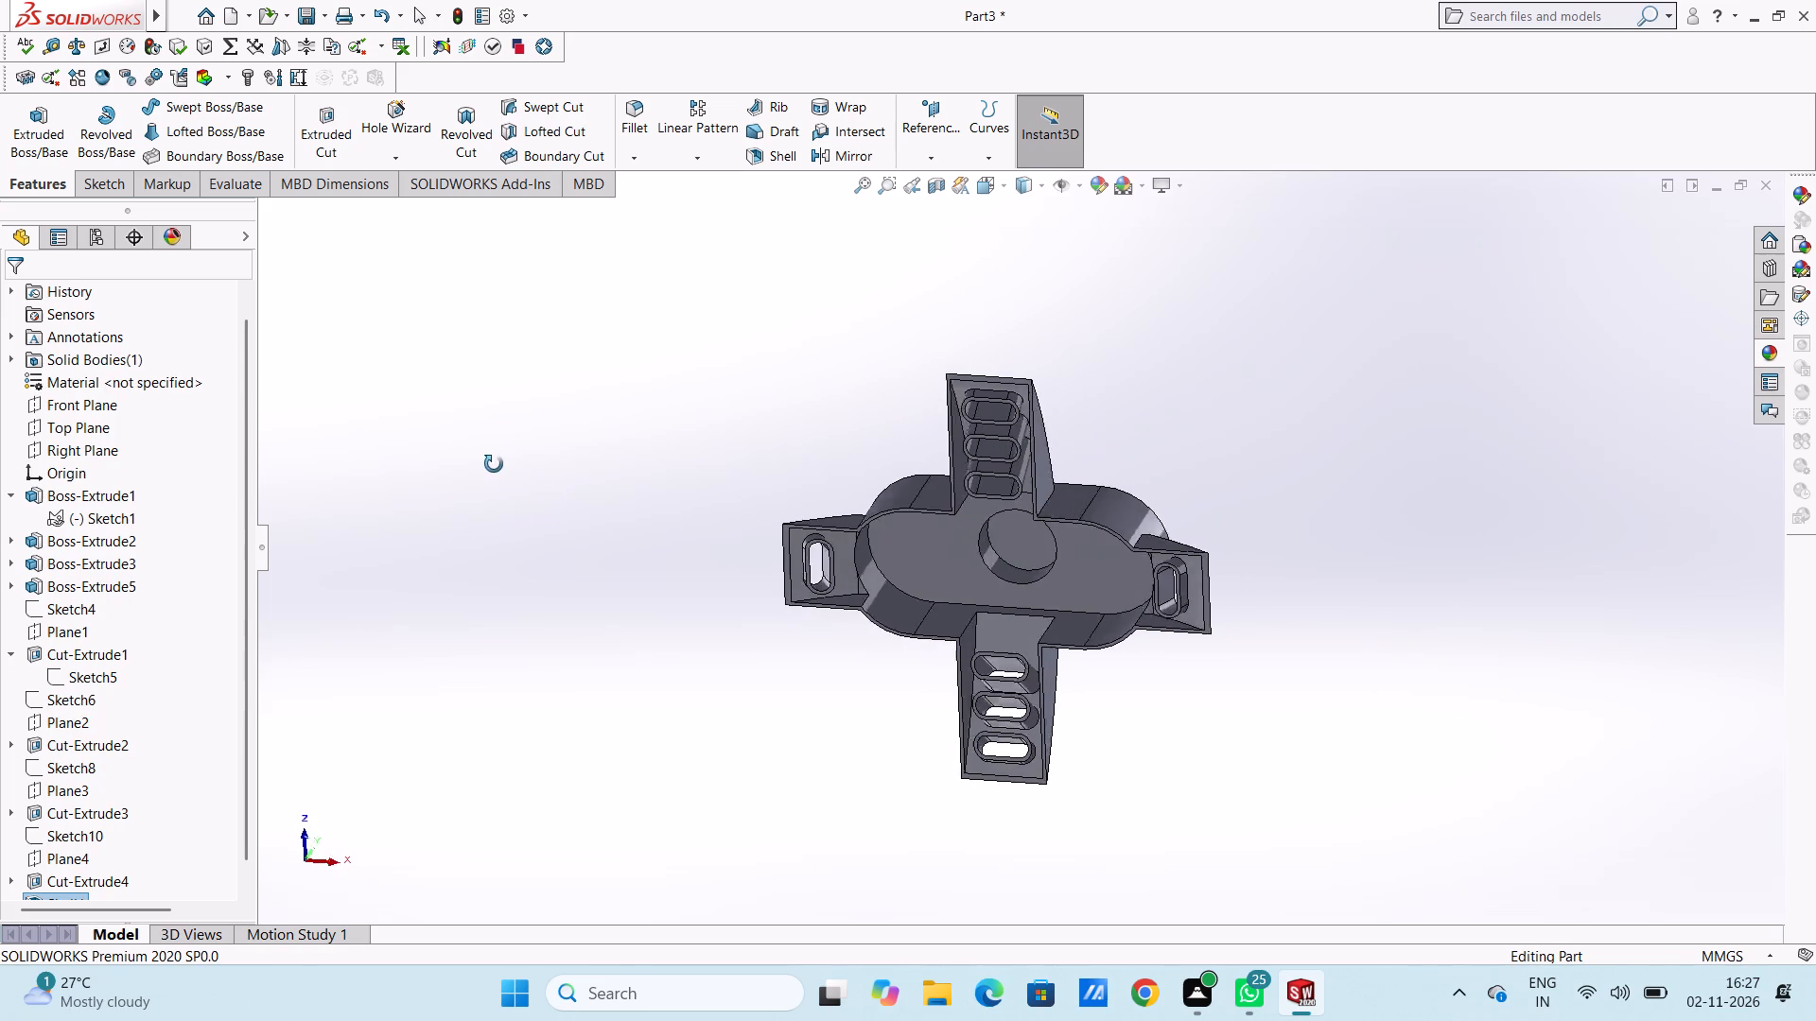
middle_click_drag(494, 464, 480, 466)
middle_click_drag(480, 466, 580, 461)
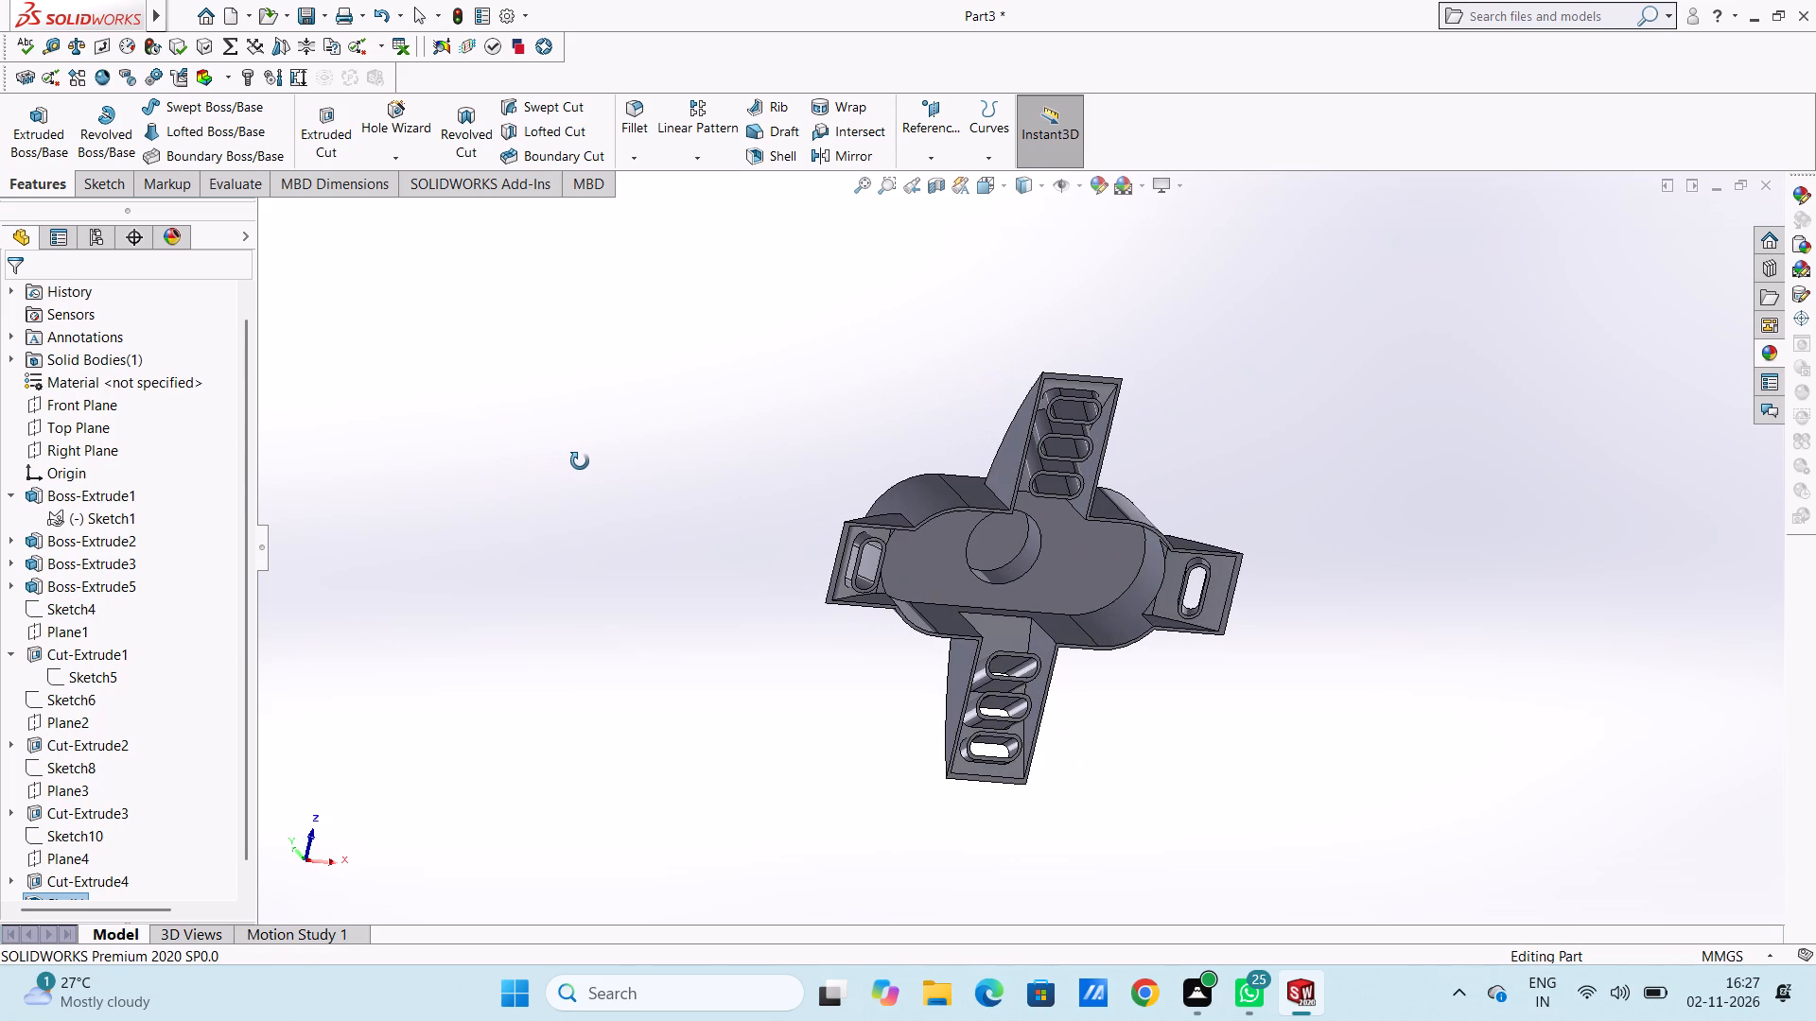
middle_click_drag(580, 461, 526, 465)
middle_click_drag(607, 559, 665, 518)
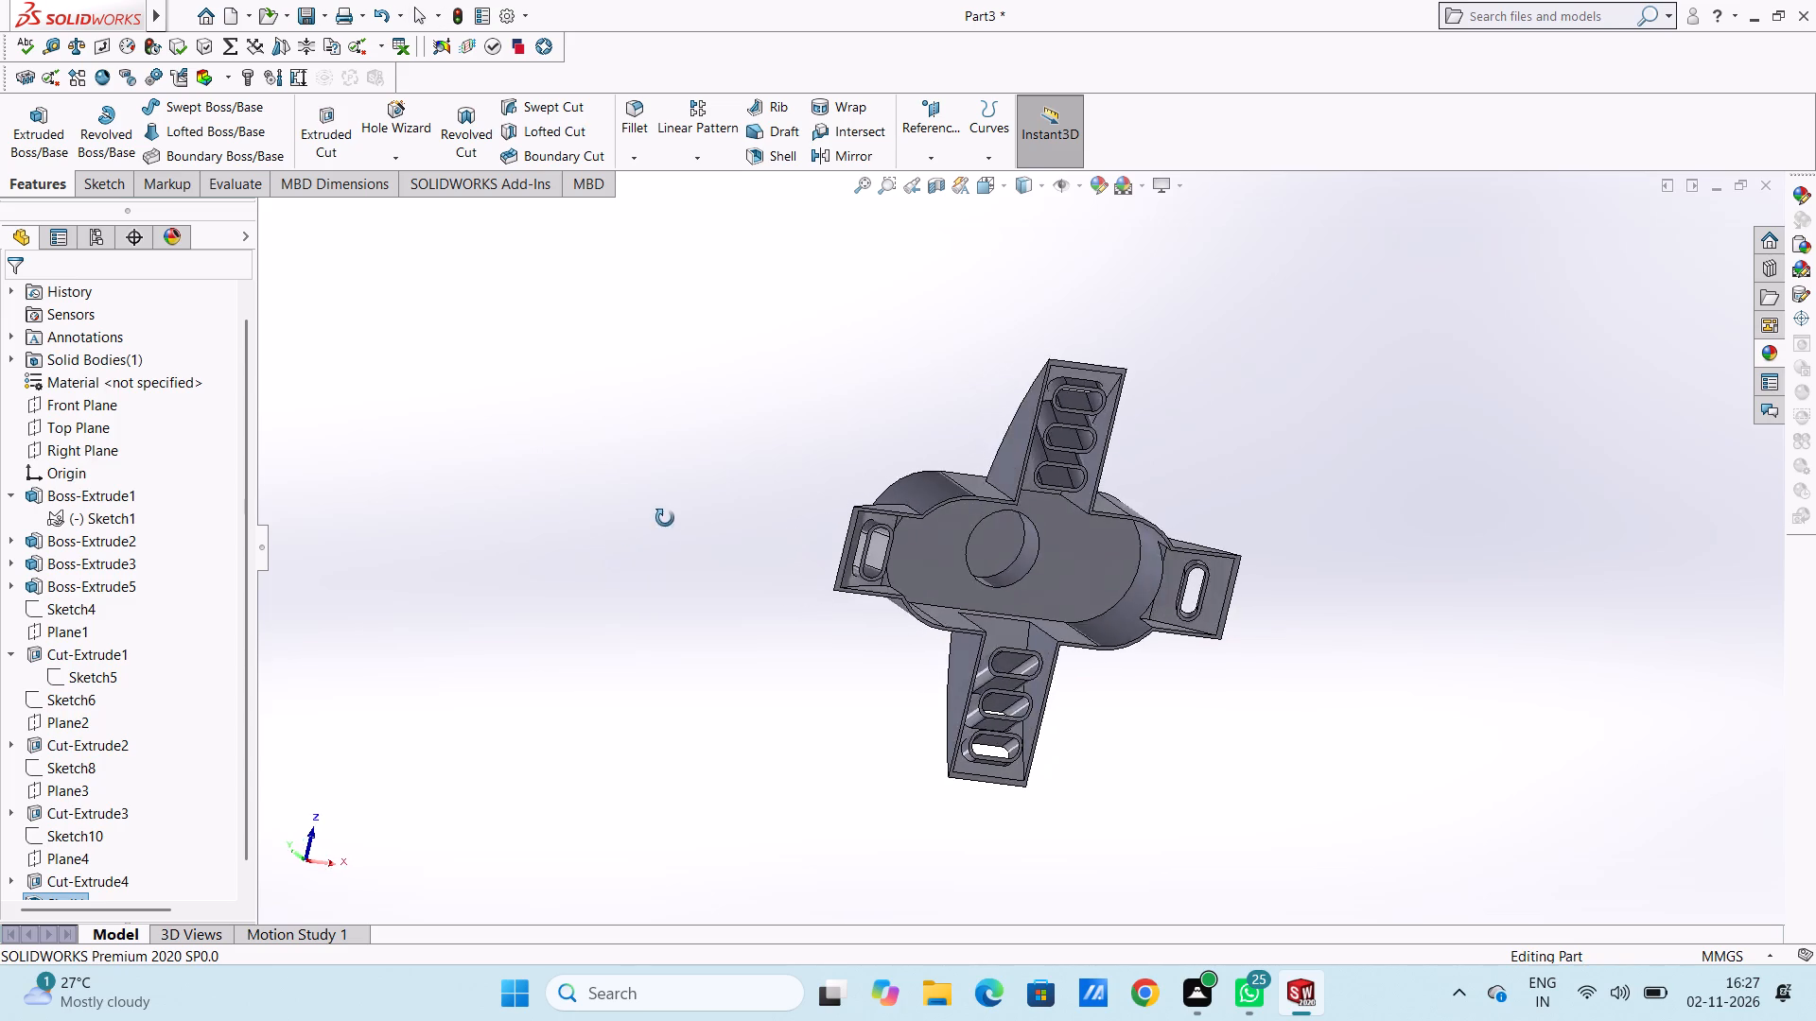
middle_click_drag(665, 518, 598, 456)
middle_click_drag(655, 553, 838, 493)
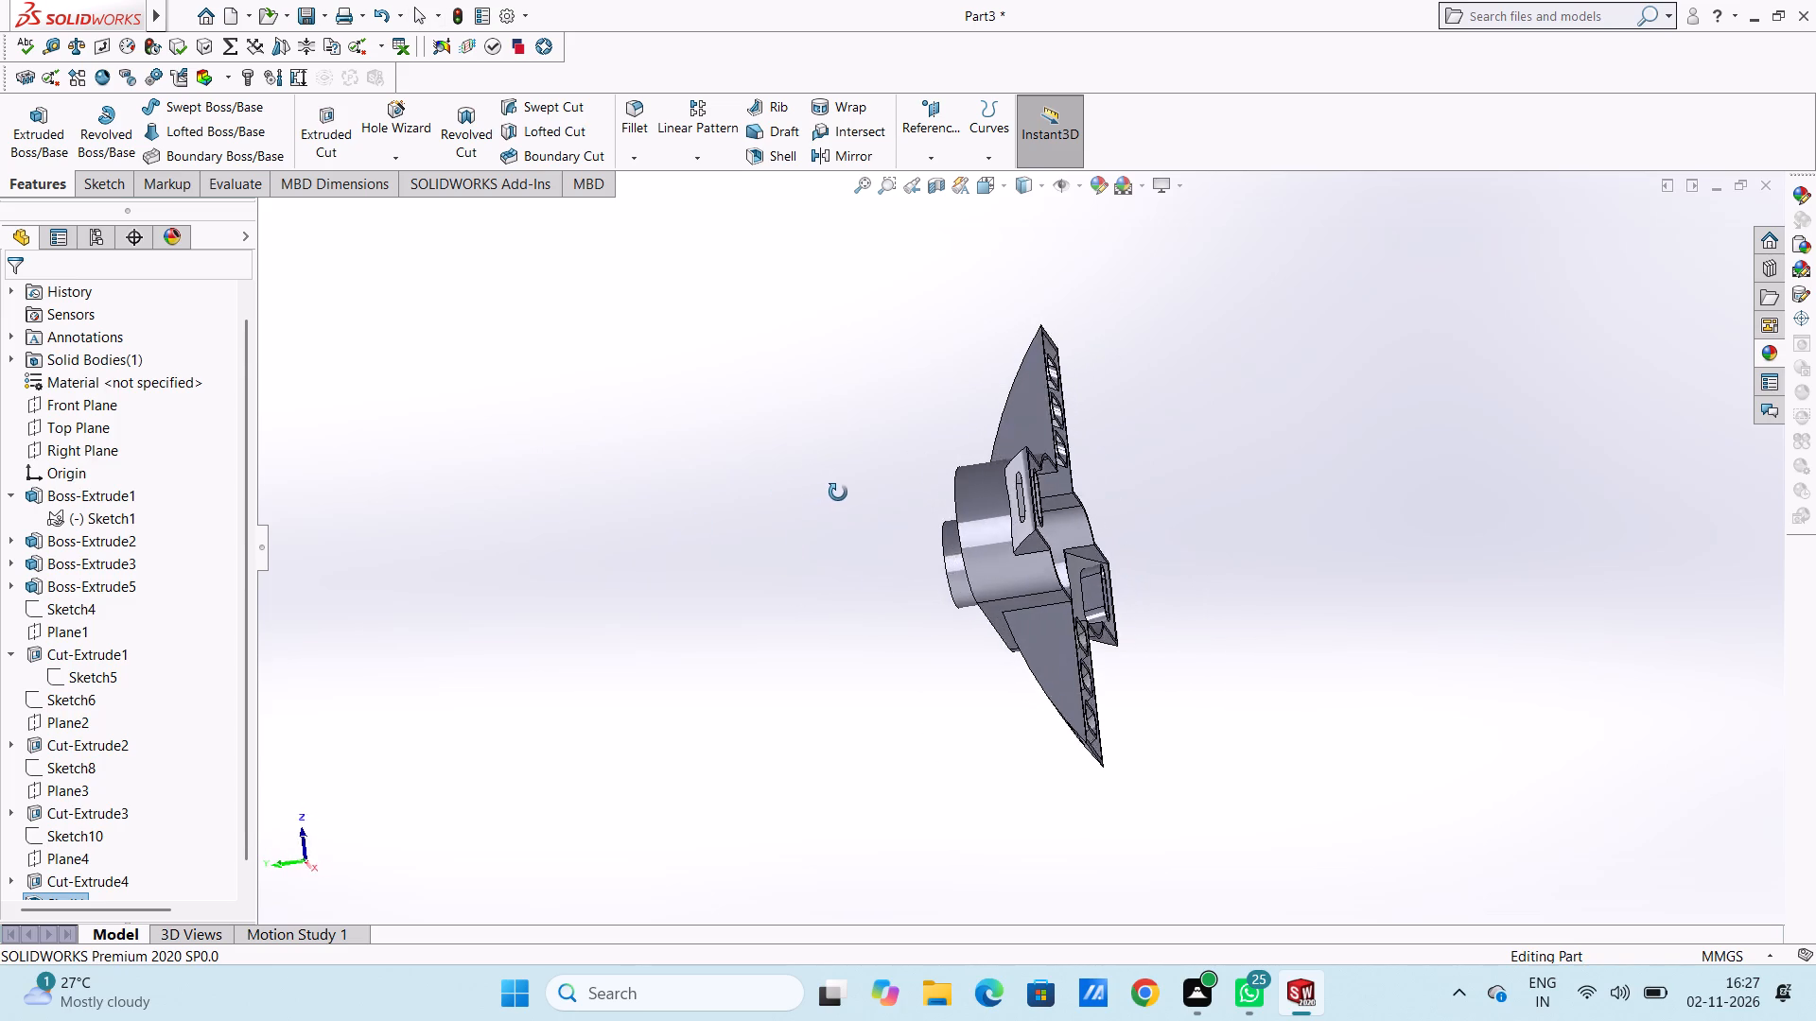
middle_click_drag(838, 493, 597, 472)
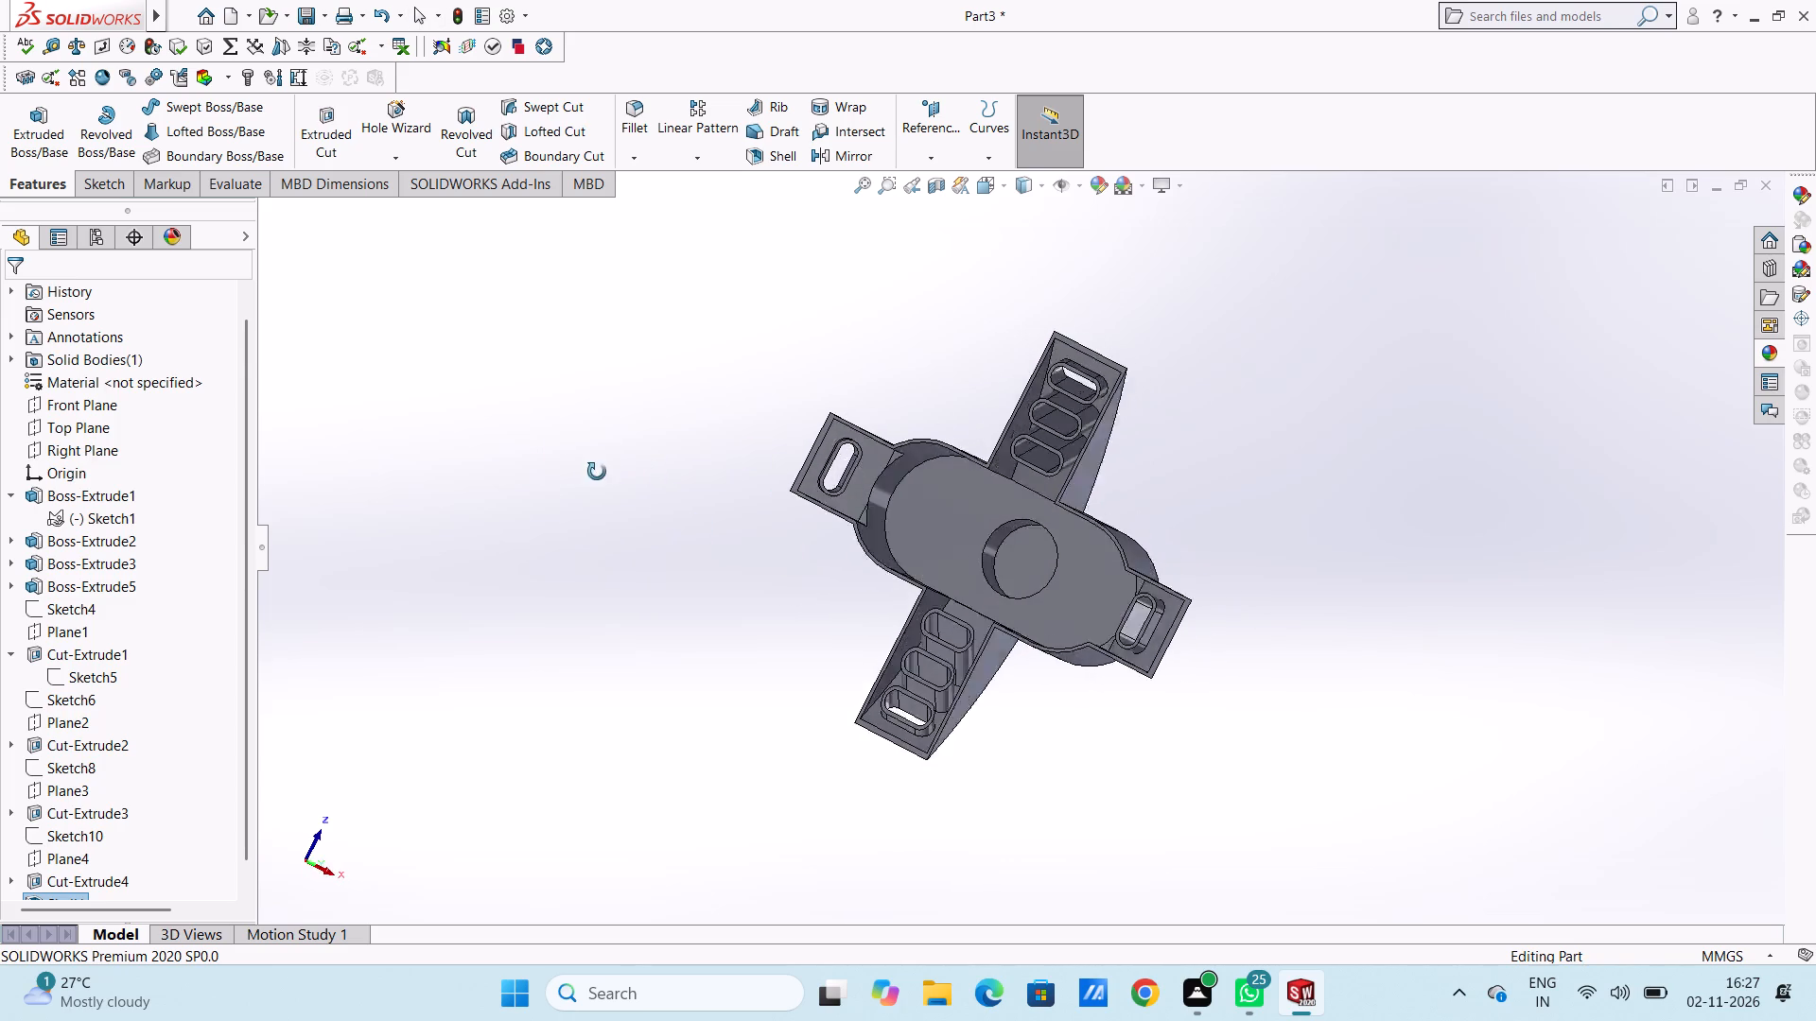
middle_click_drag(597, 472, 626, 637)
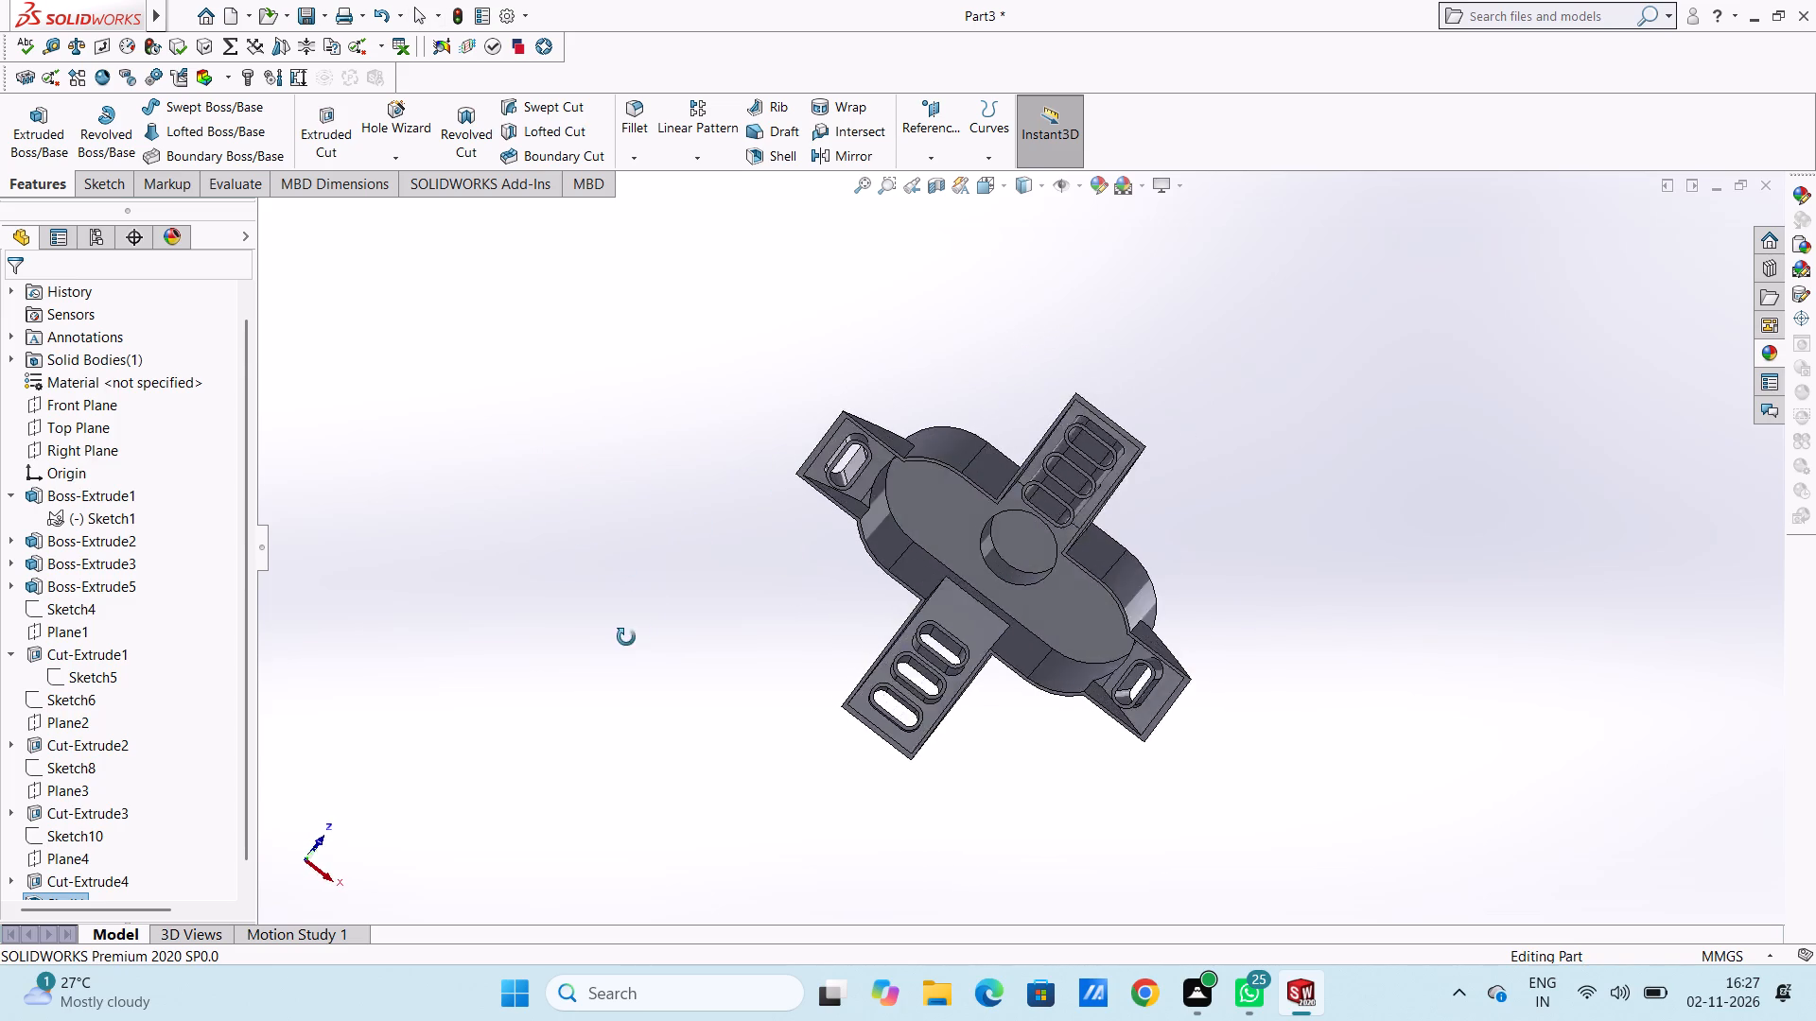
Examine the shelled part from above, the side and below.
middle_click_drag(626, 637, 615, 646)
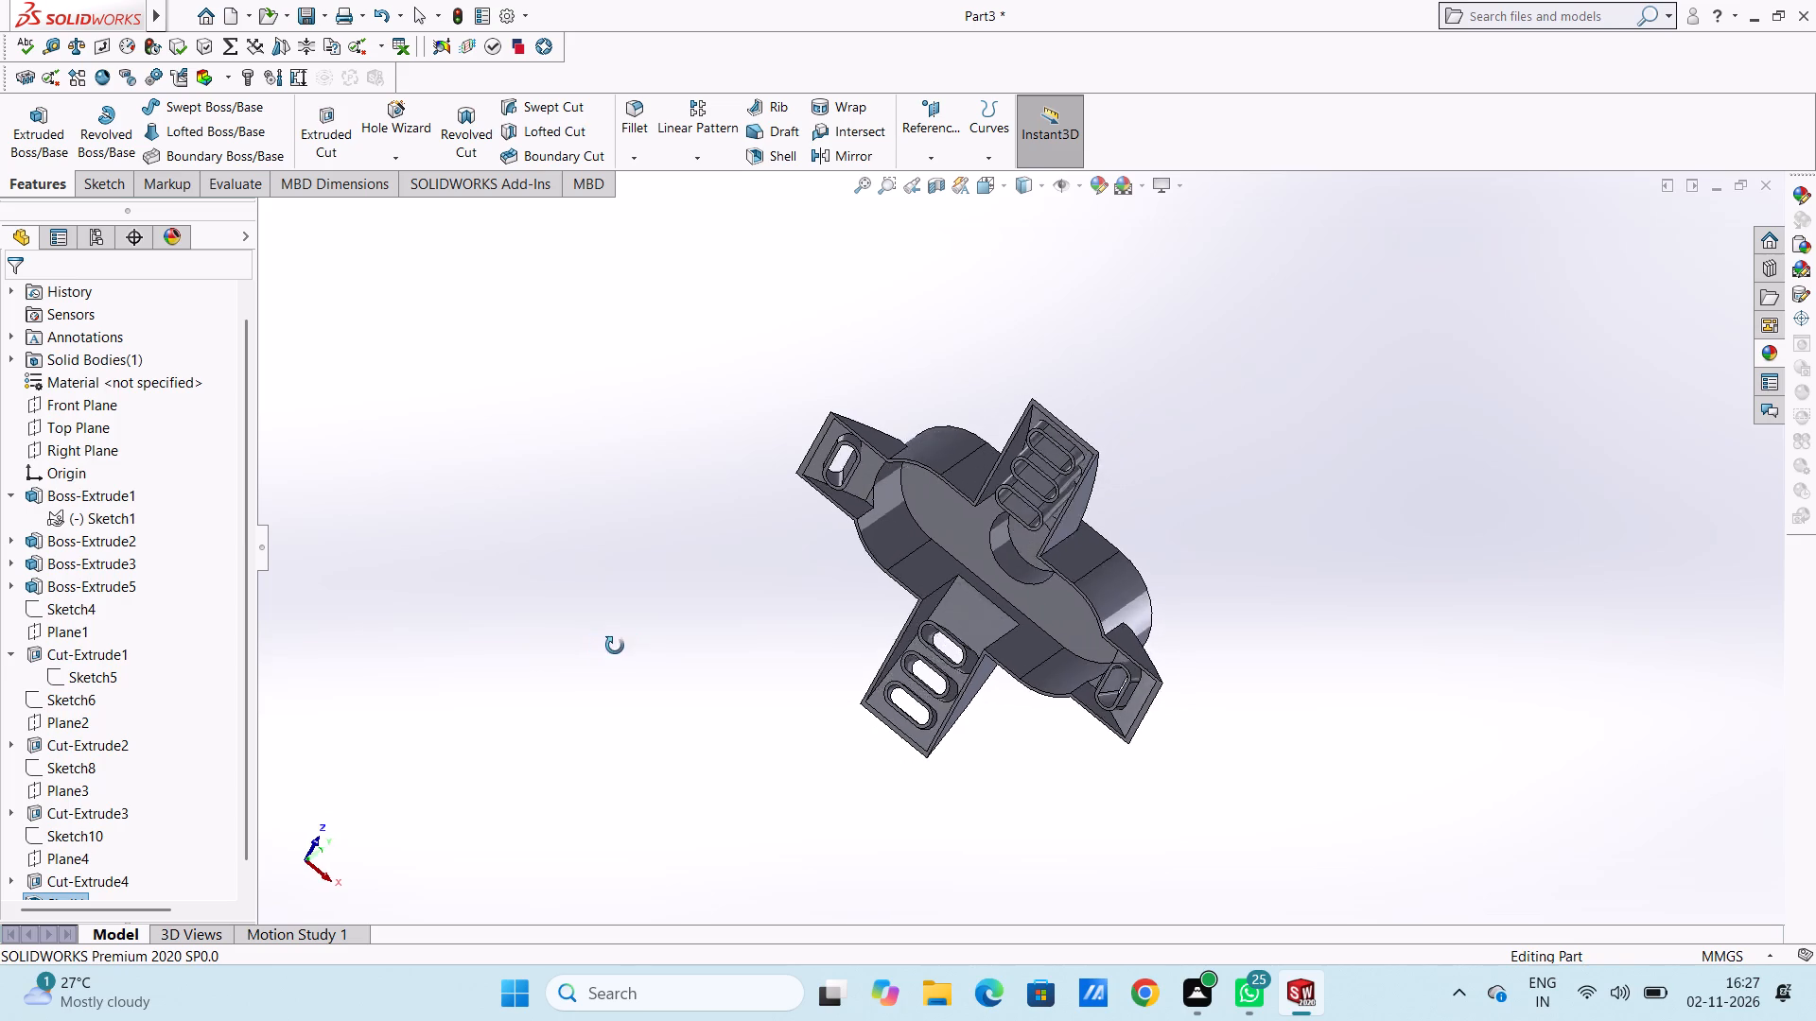
middle_click_drag(615, 646, 943, 491)
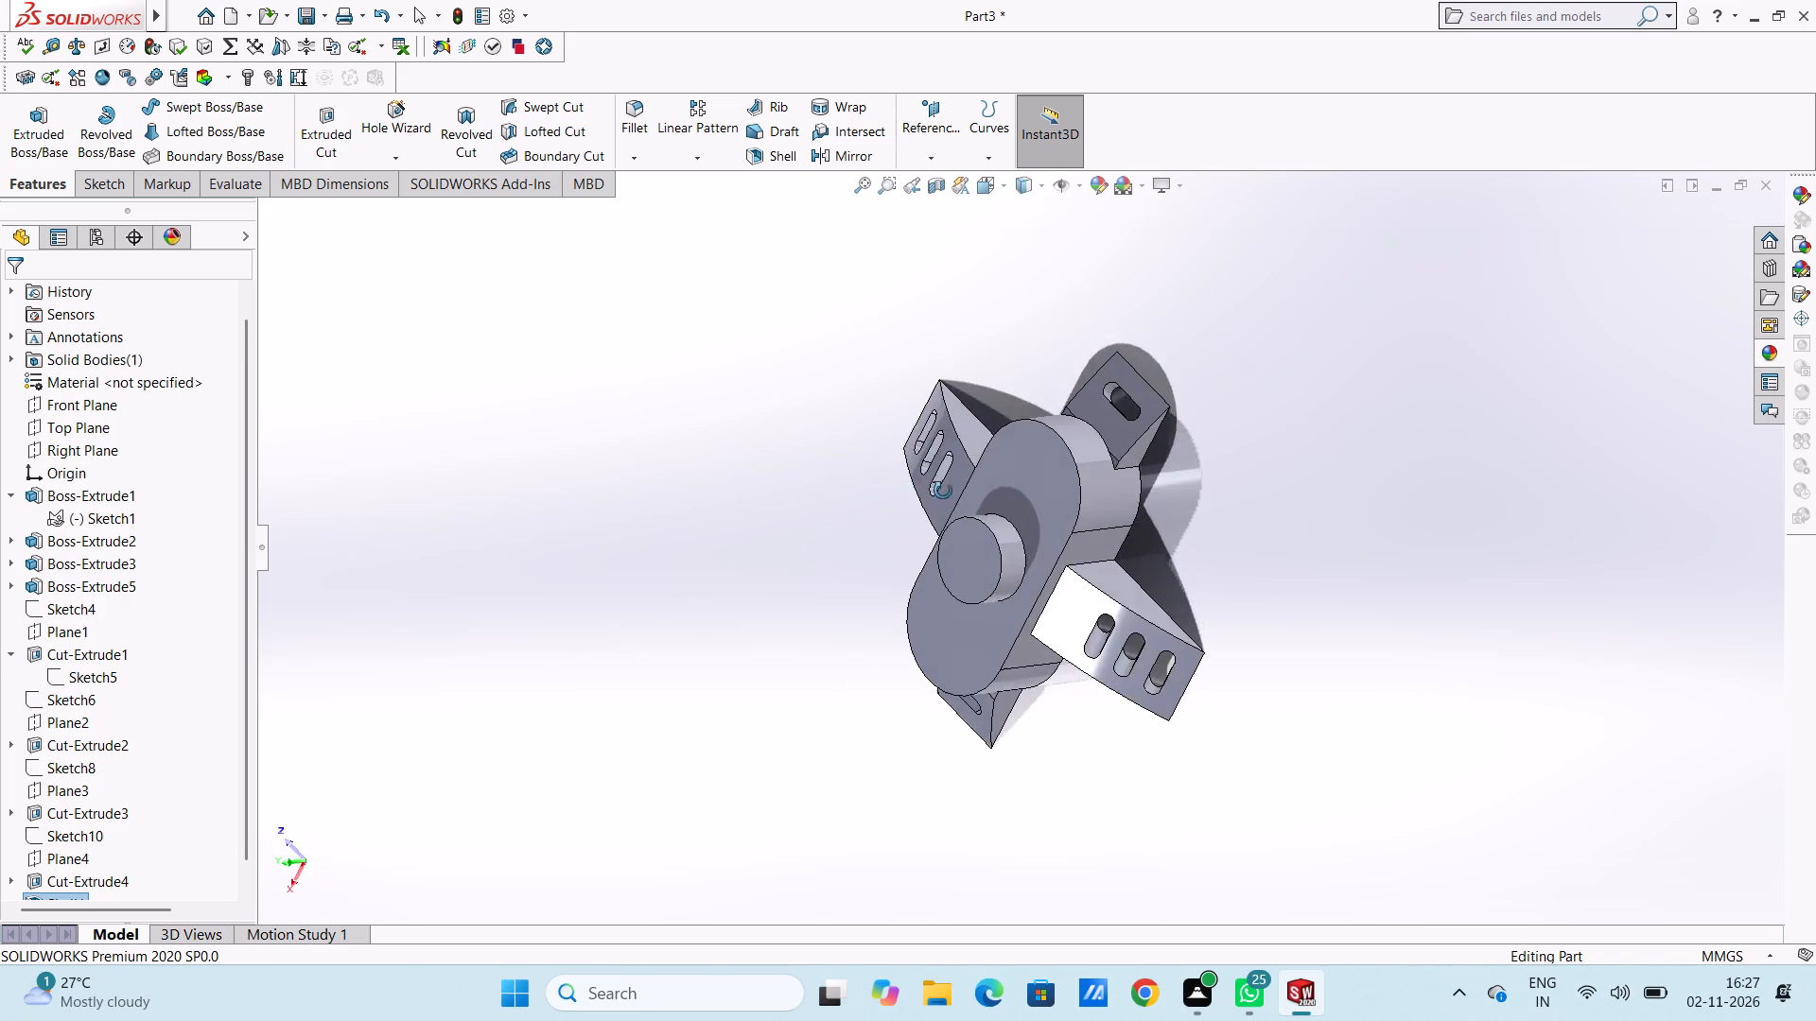
middle_click_drag(943, 491, 861, 629)
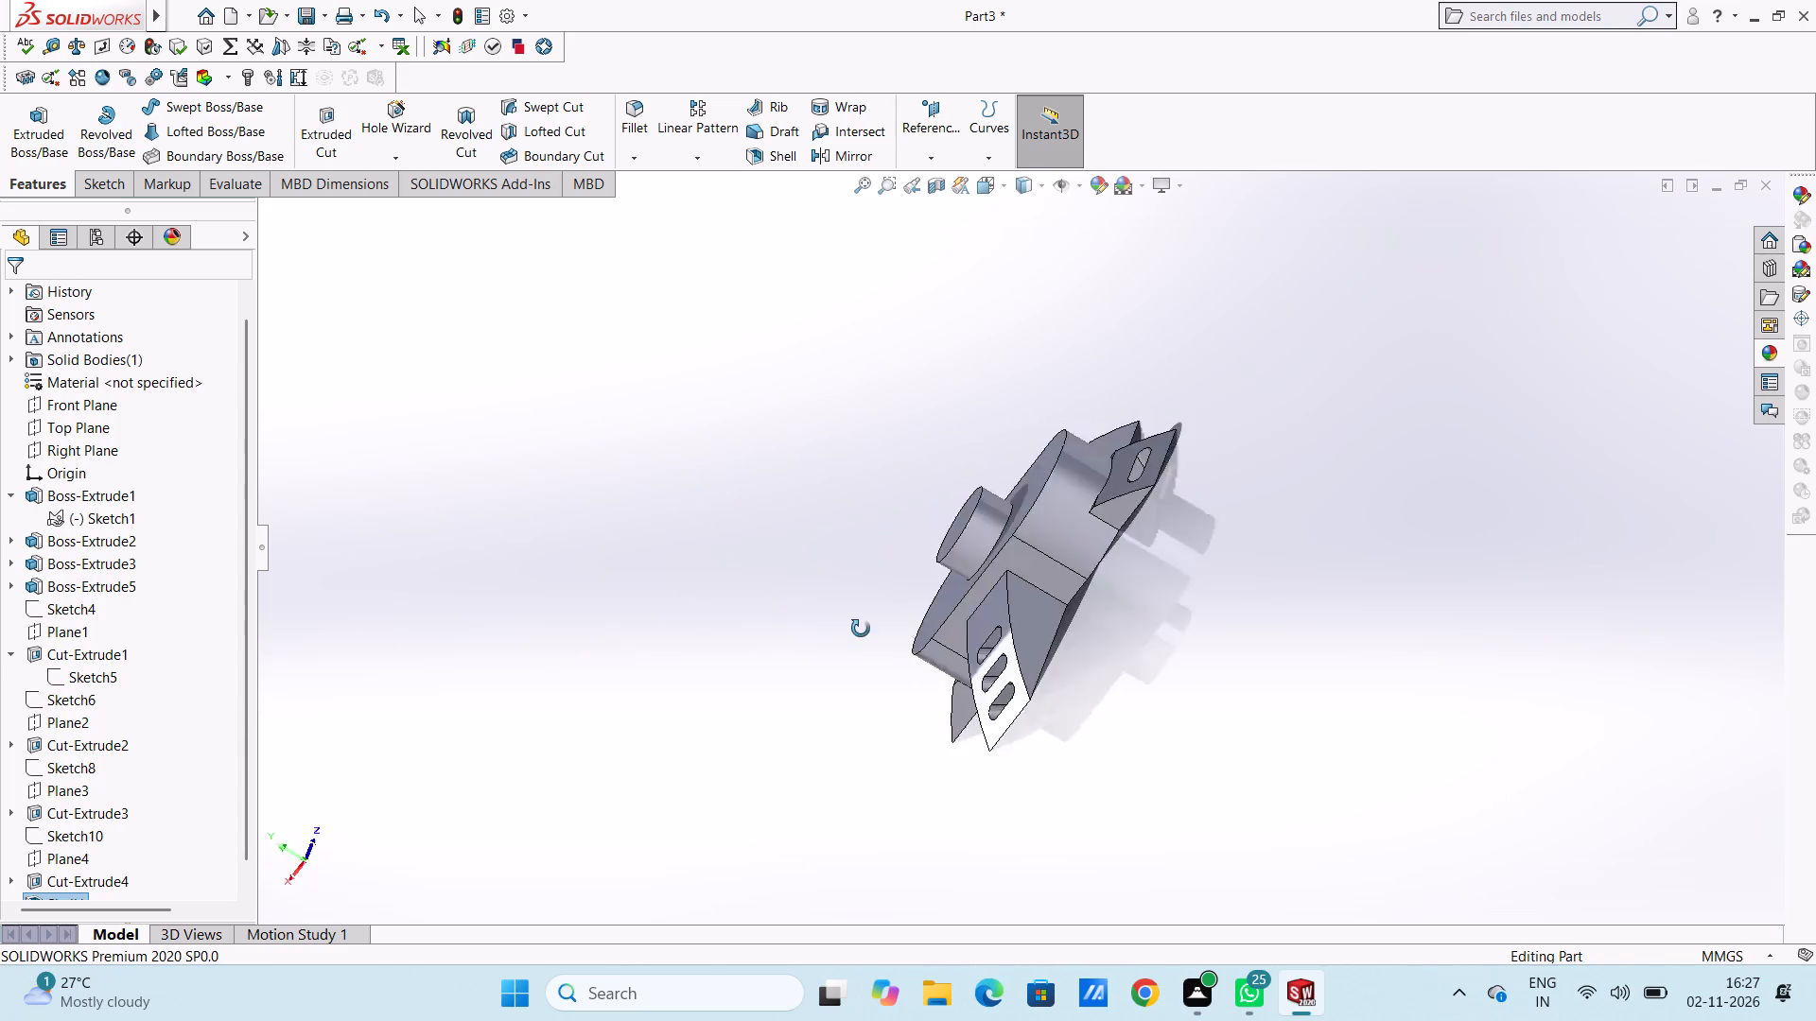
middle_click_drag(861, 629, 883, 498)
middle_click_drag(757, 631, 812, 450)
middle_click_drag(762, 648, 668, 448)
middle_click_drag(699, 635, 698, 540)
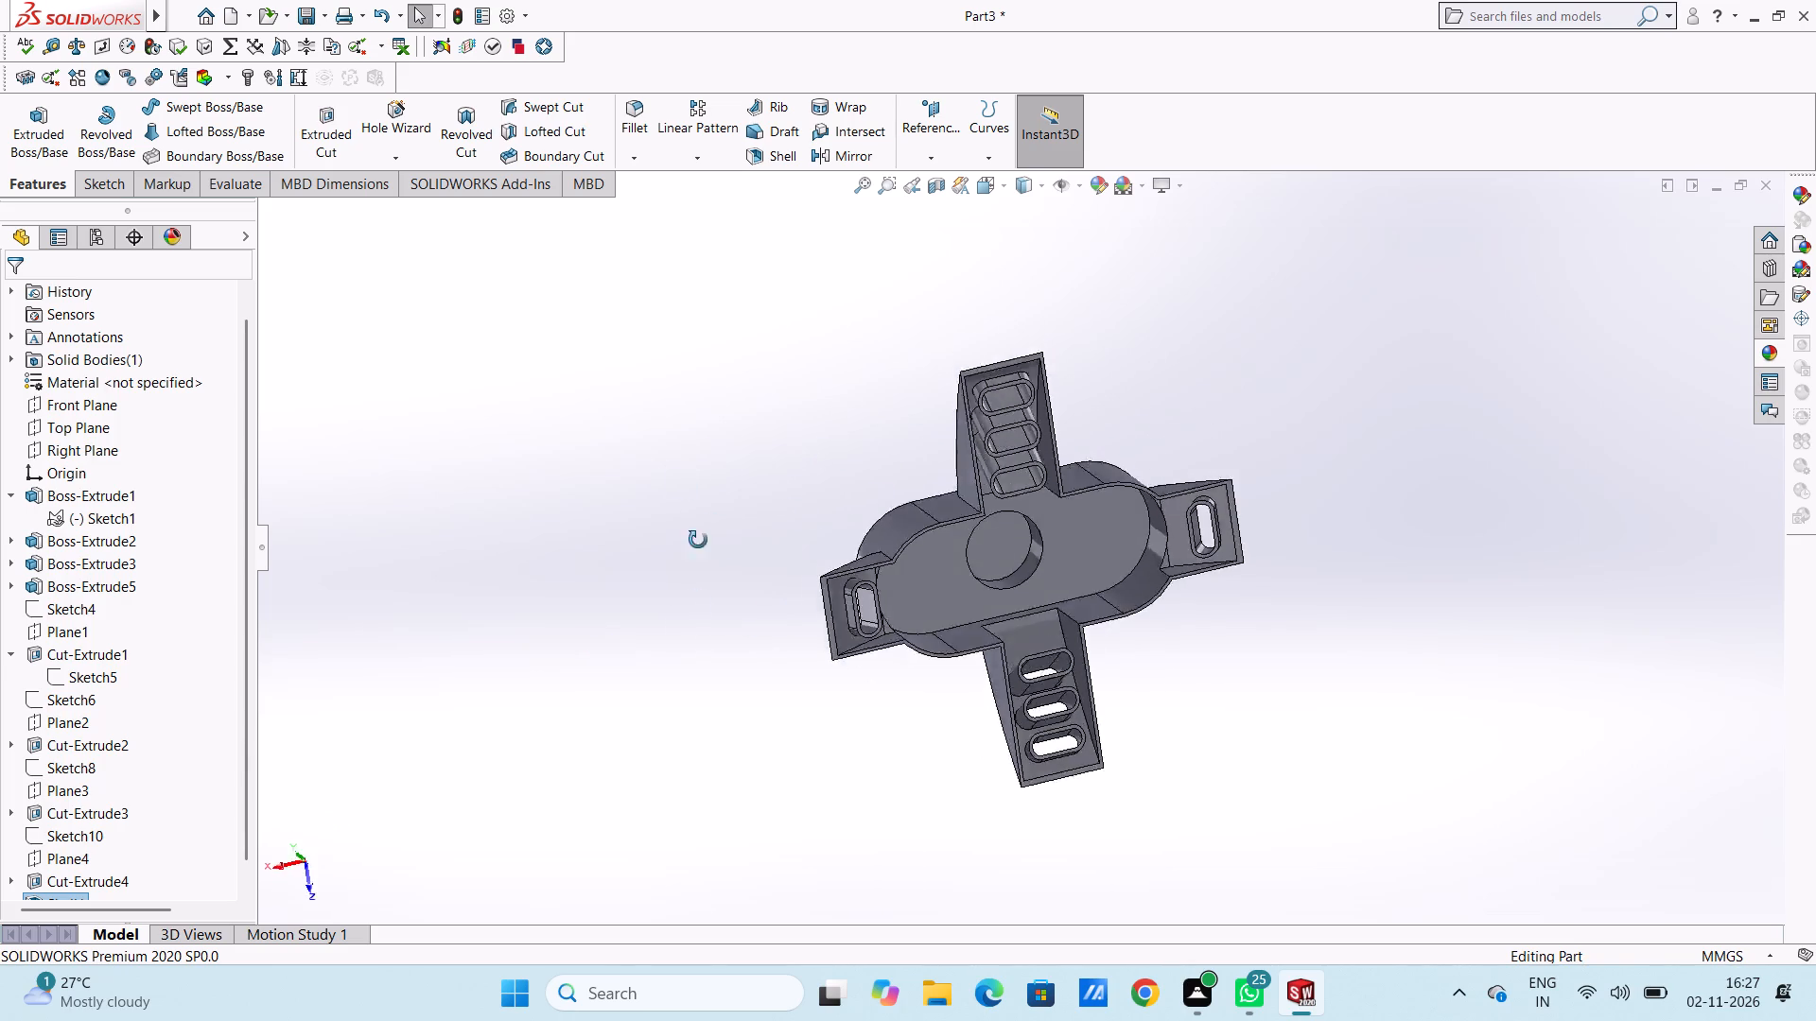
middle_click_drag(698, 540, 683, 613)
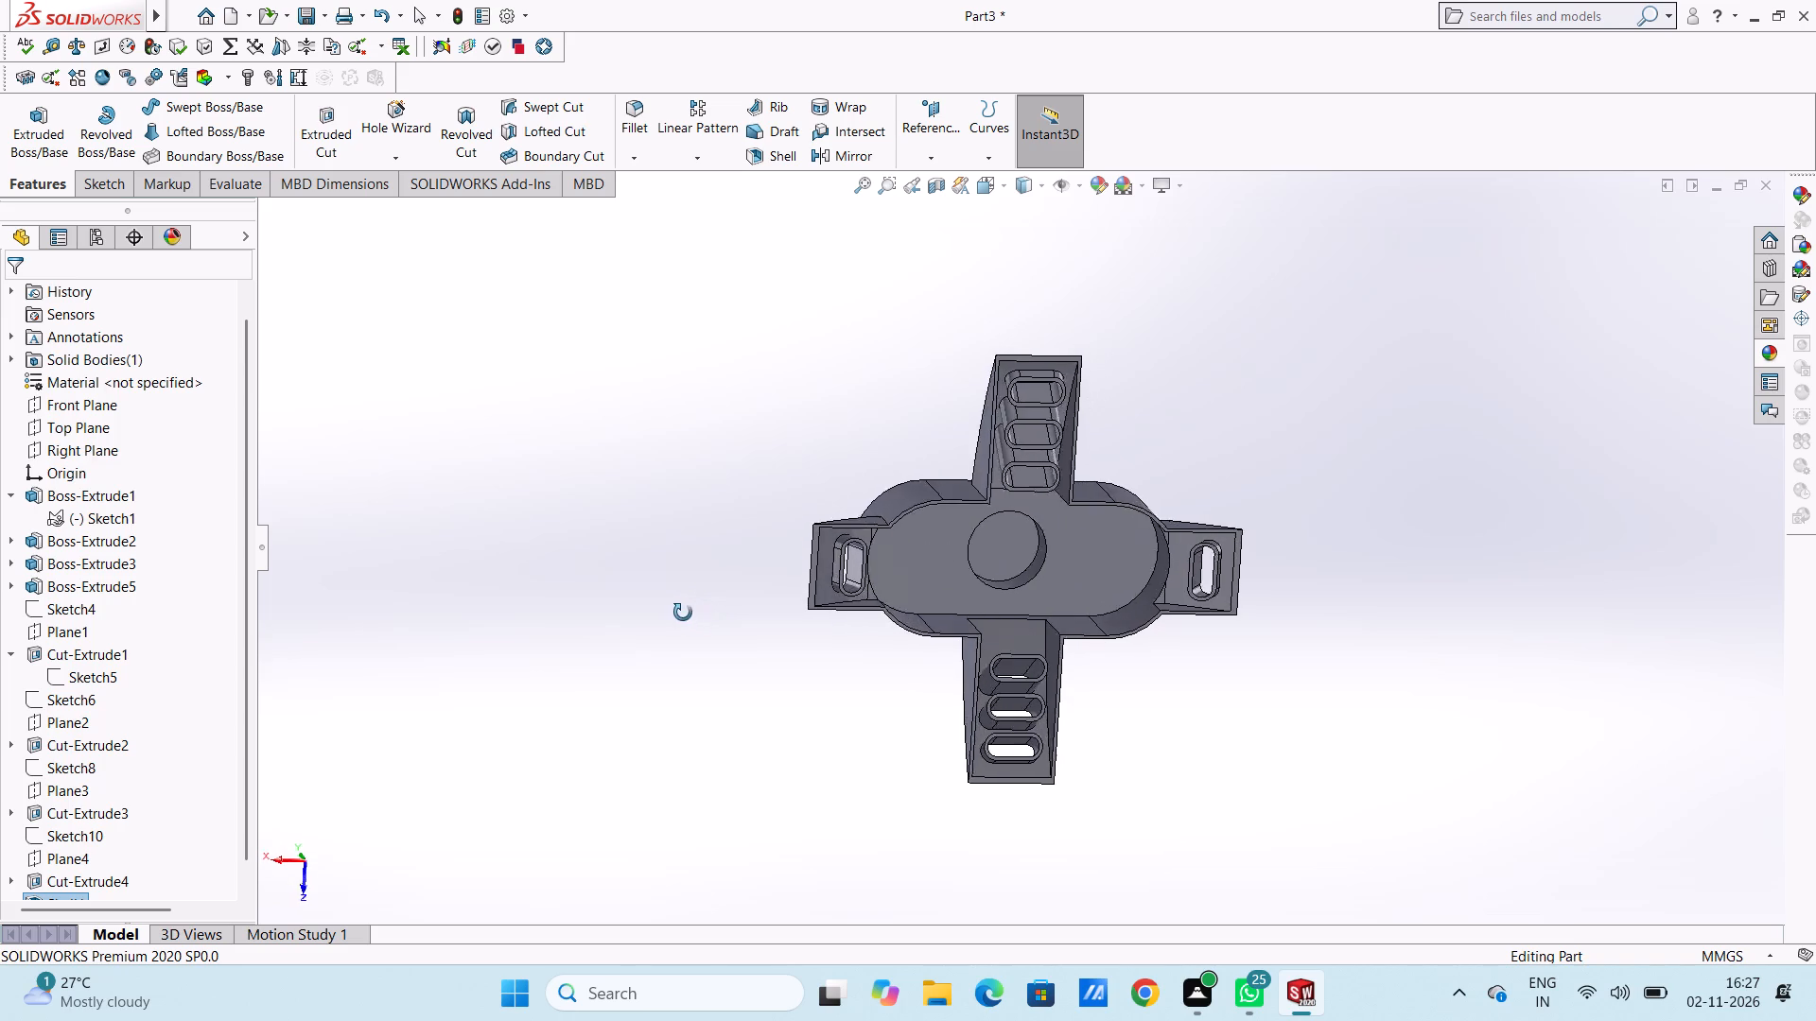
middle_click_drag(683, 613, 641, 455)
Examine the hollow underside more closely, checking the inner walls around the slots, the boss recess and the end features.
scroll(1009, 455, "down", 2)
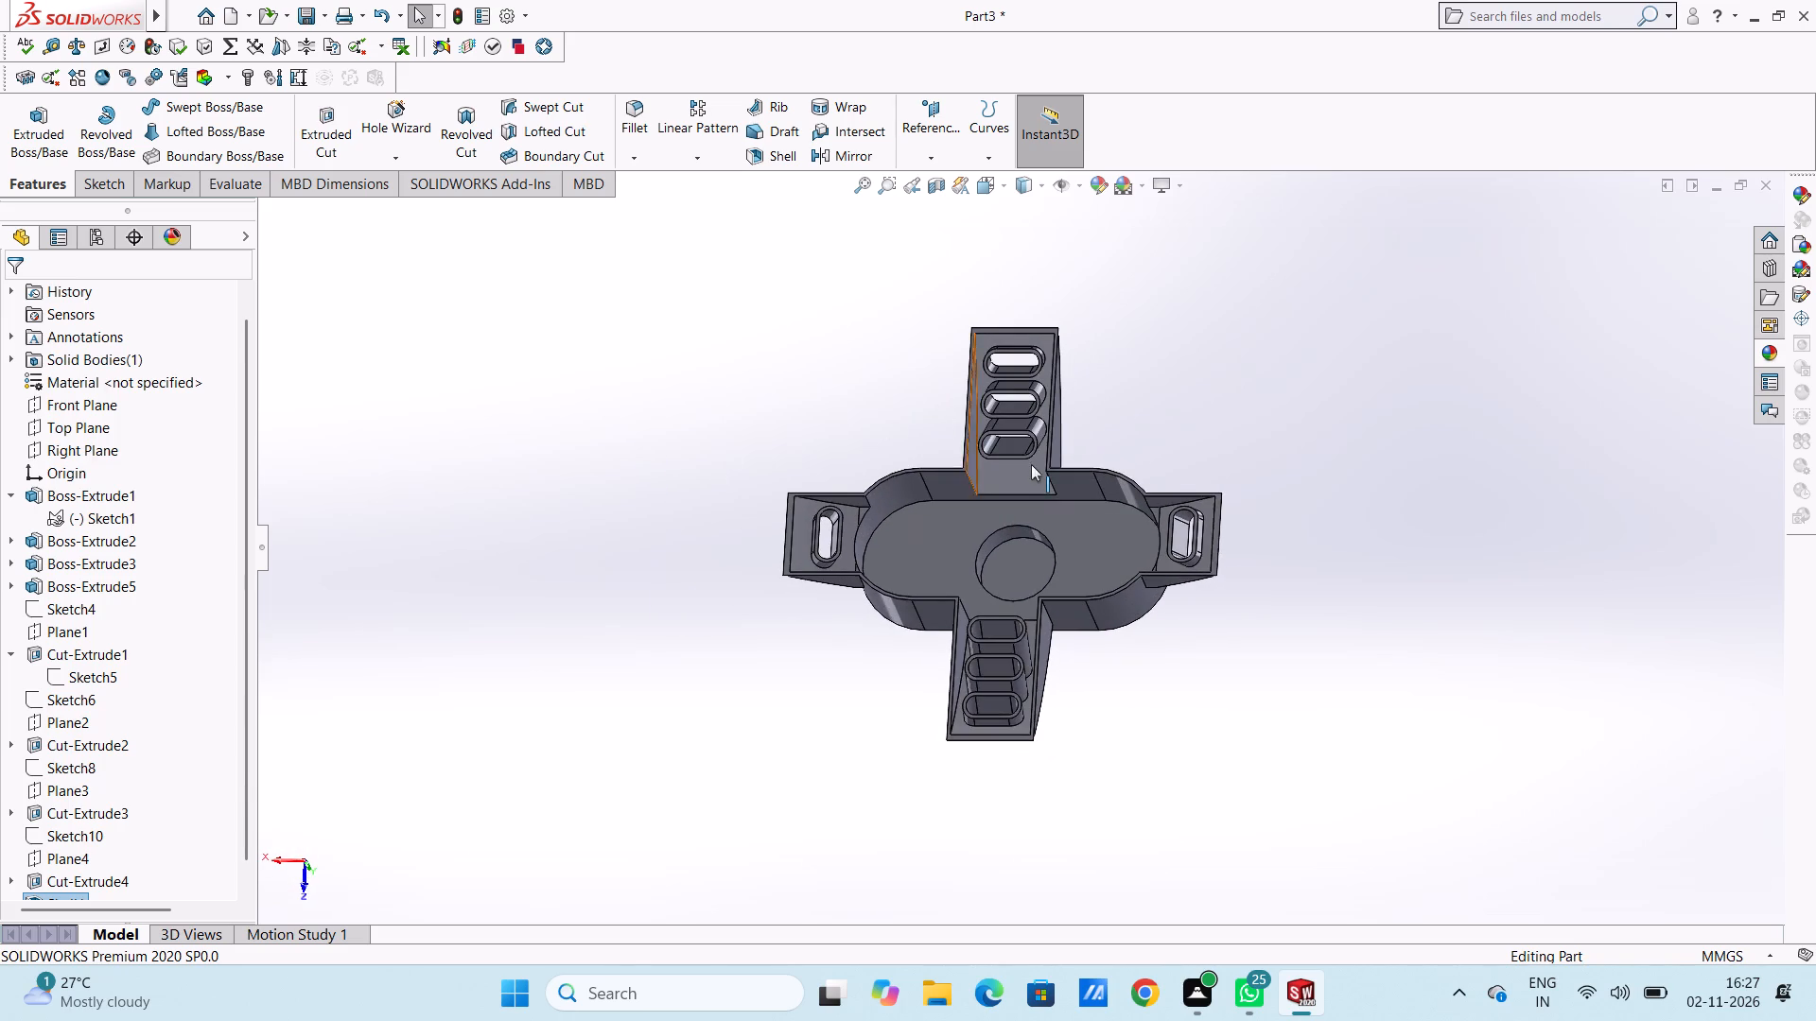
scroll(1031, 464, "down", 3)
middle_click_drag(992, 479, 957, 574)
scroll(957, 545, "up", 3)
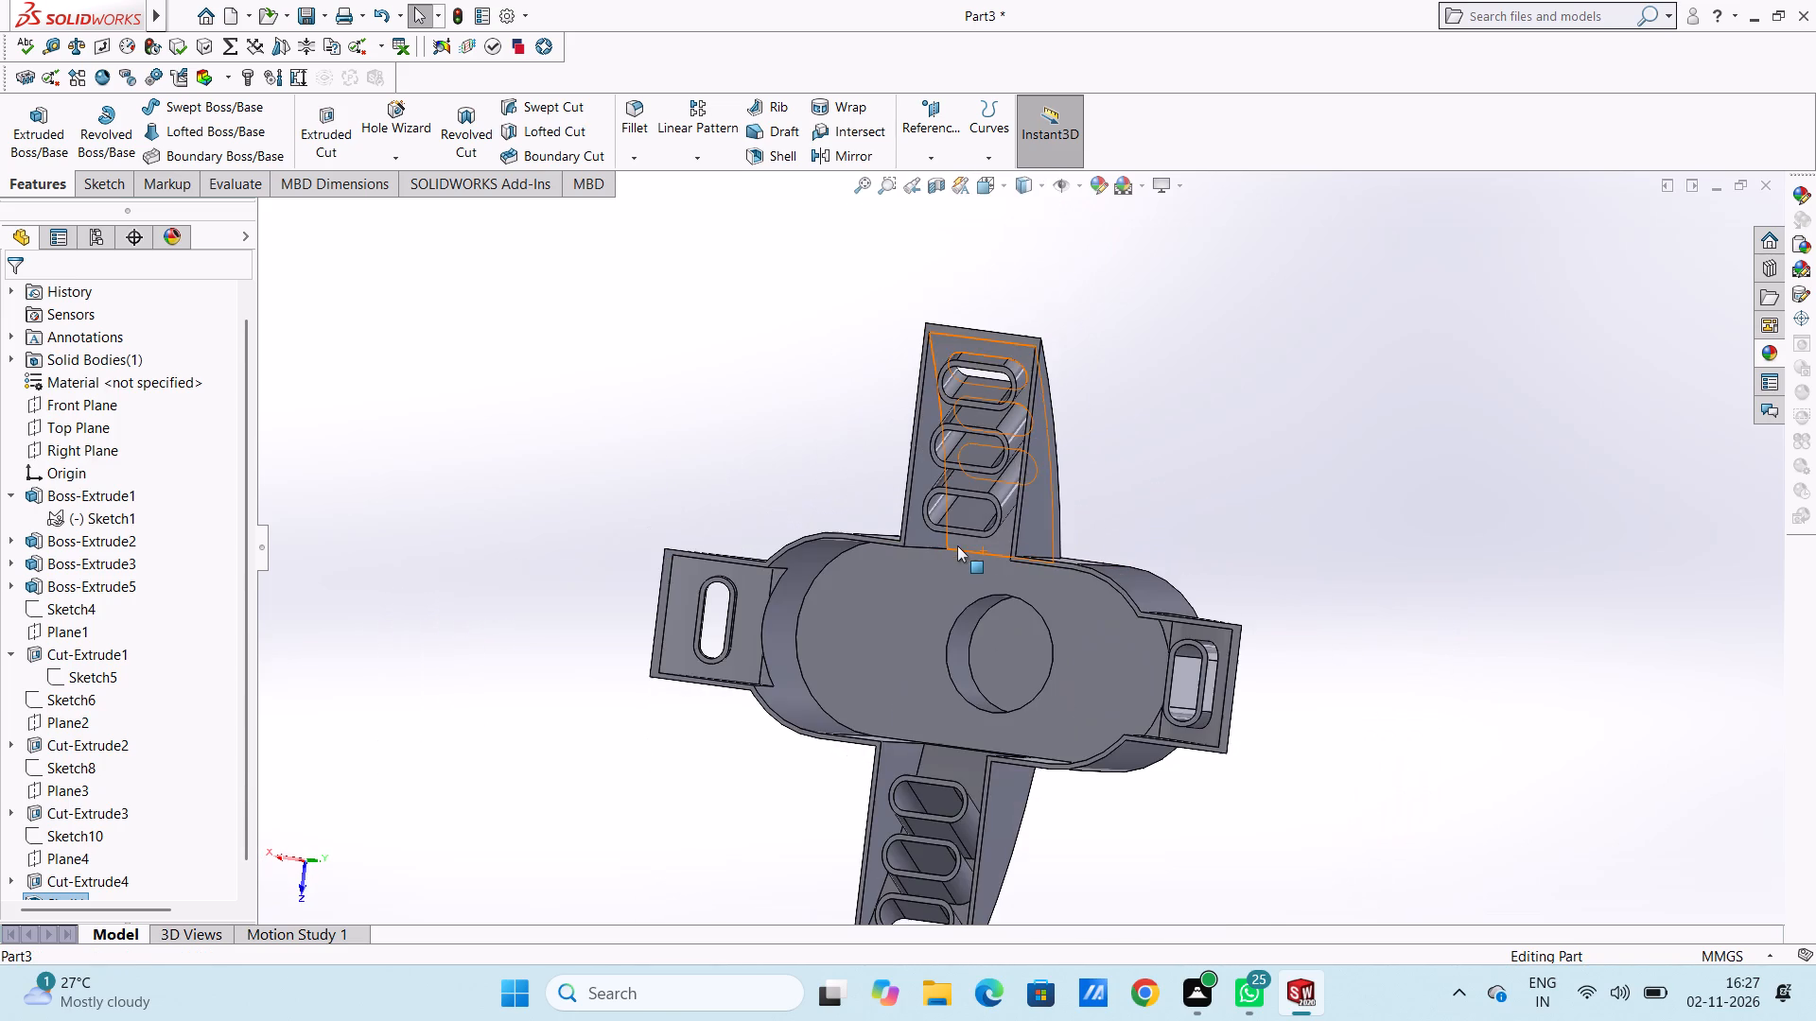
middle_click_drag(1251, 349, 1236, 458)
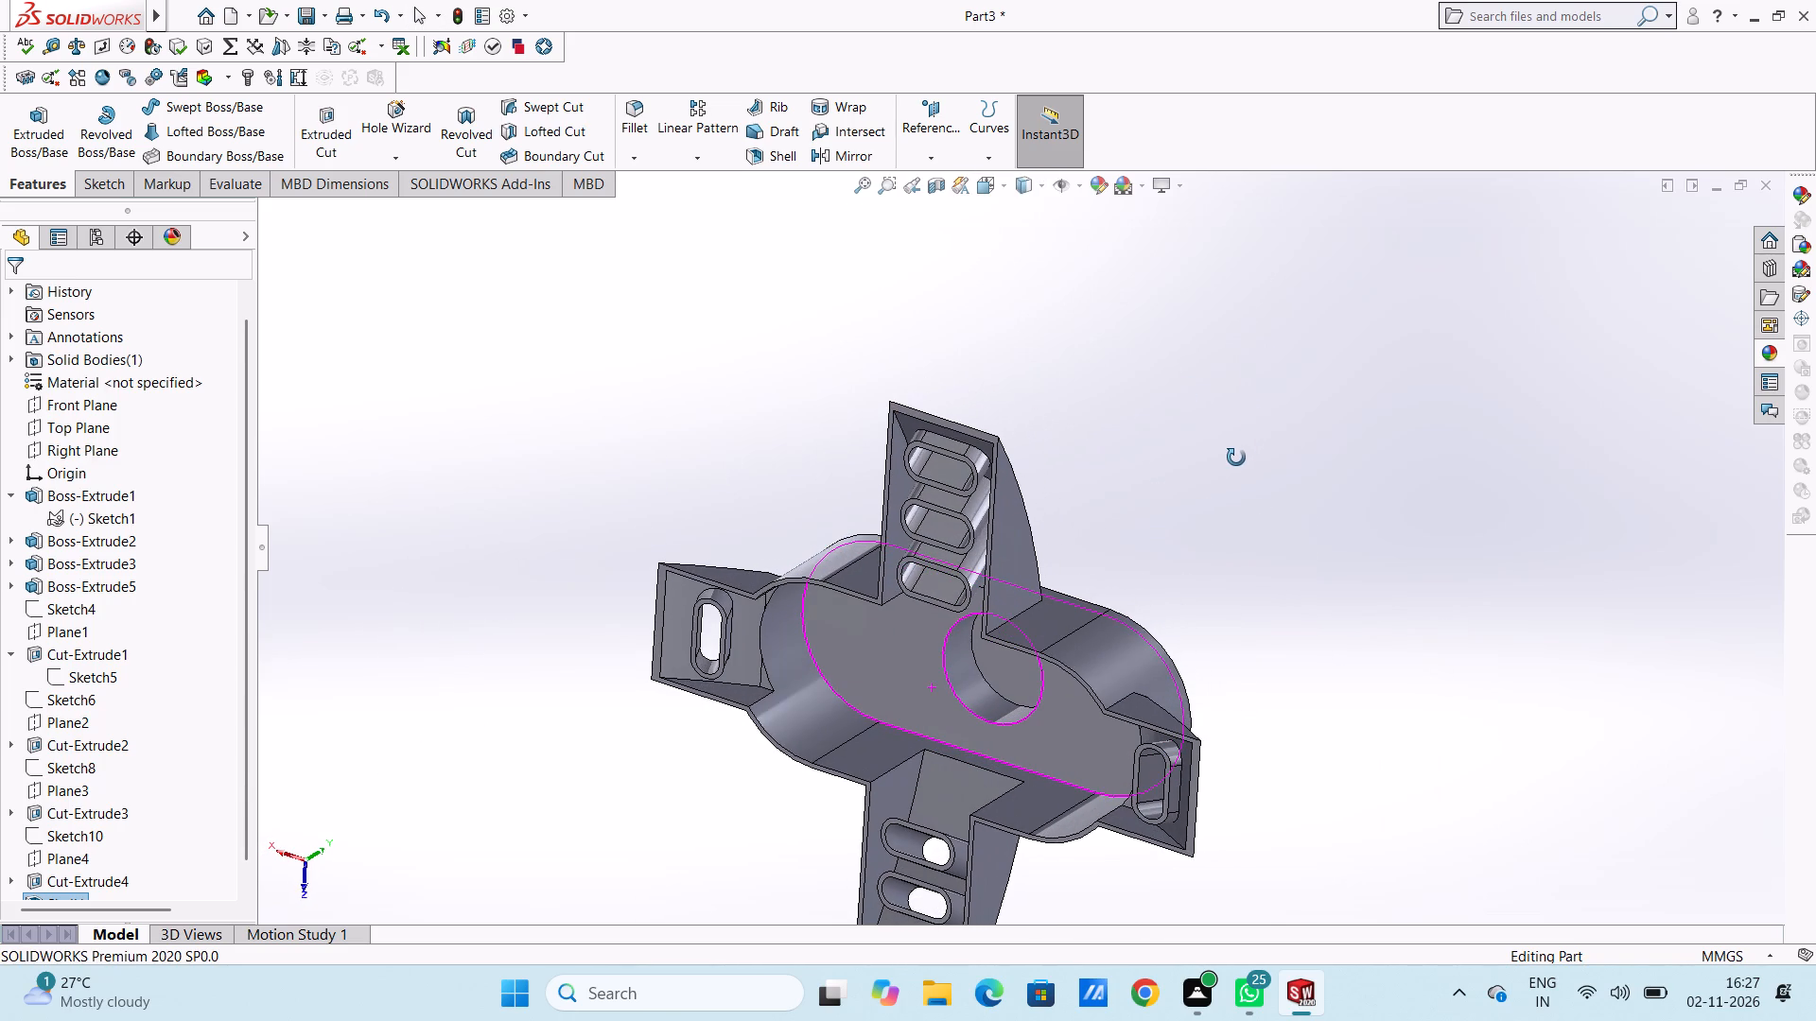
middle_click_drag(1236, 458, 1315, 390)
middle_click_drag(1234, 511, 1228, 349)
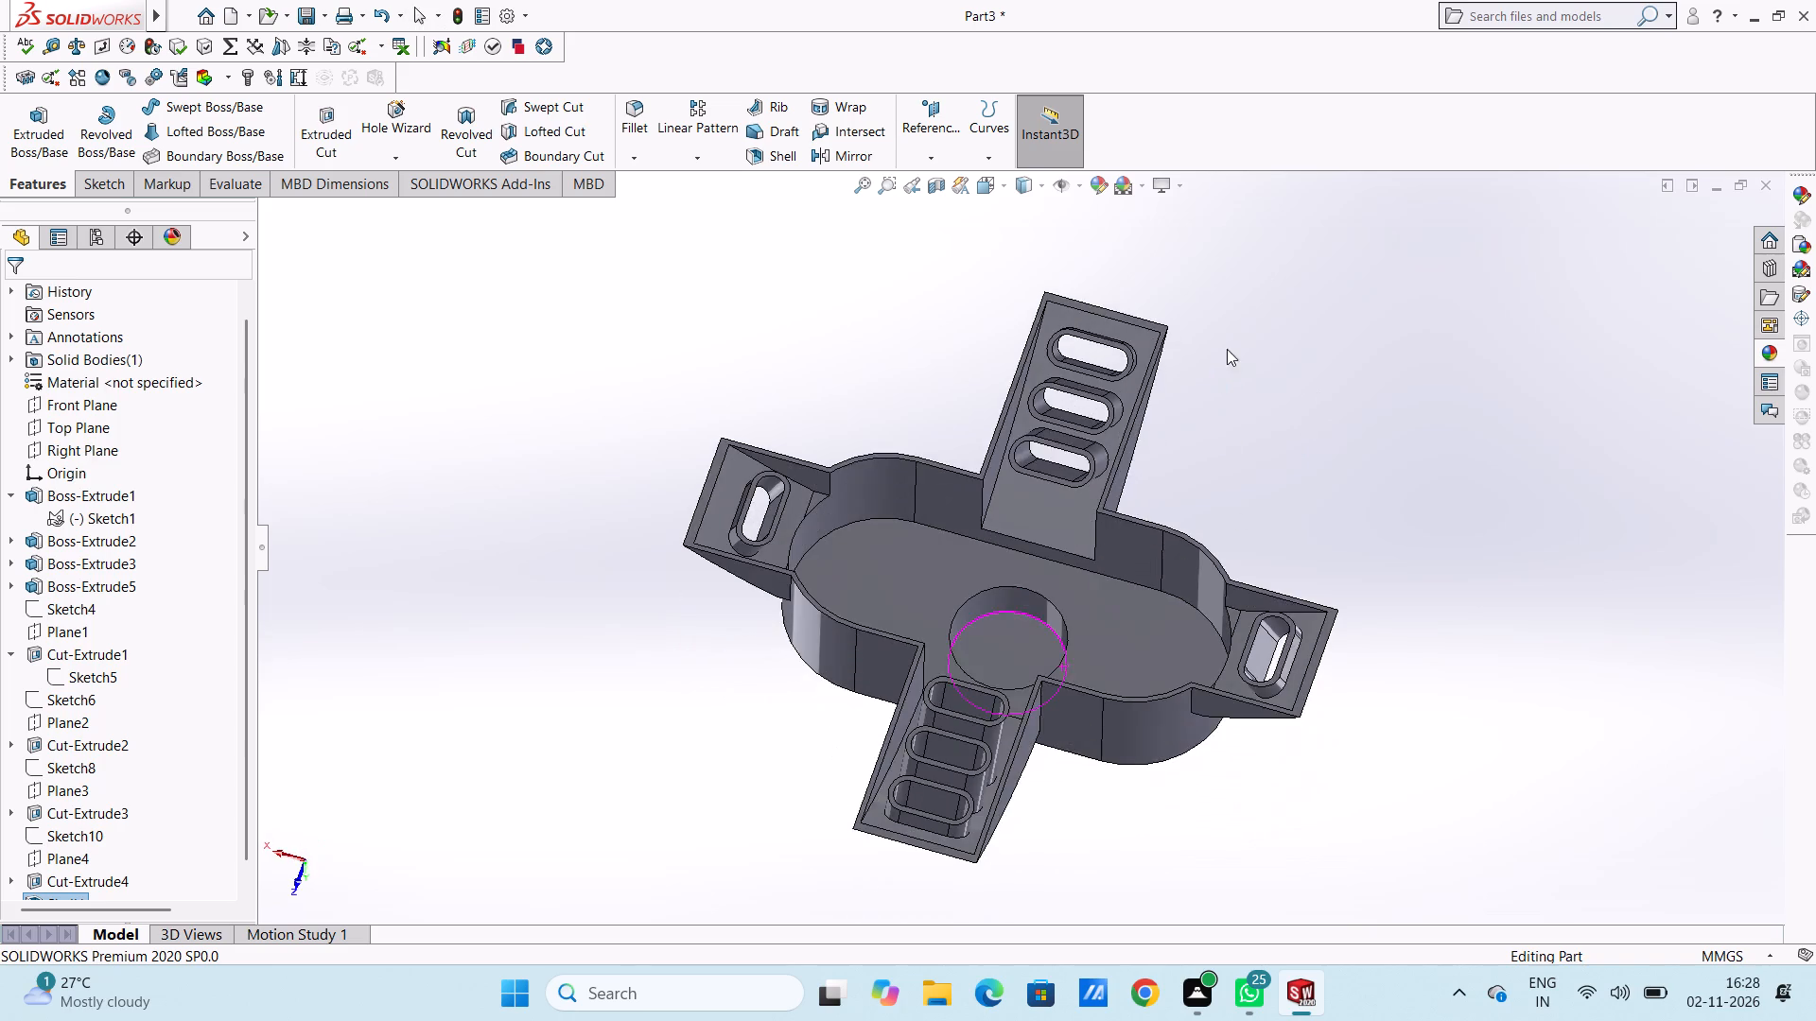
middle_click_drag(1192, 449, 1184, 372)
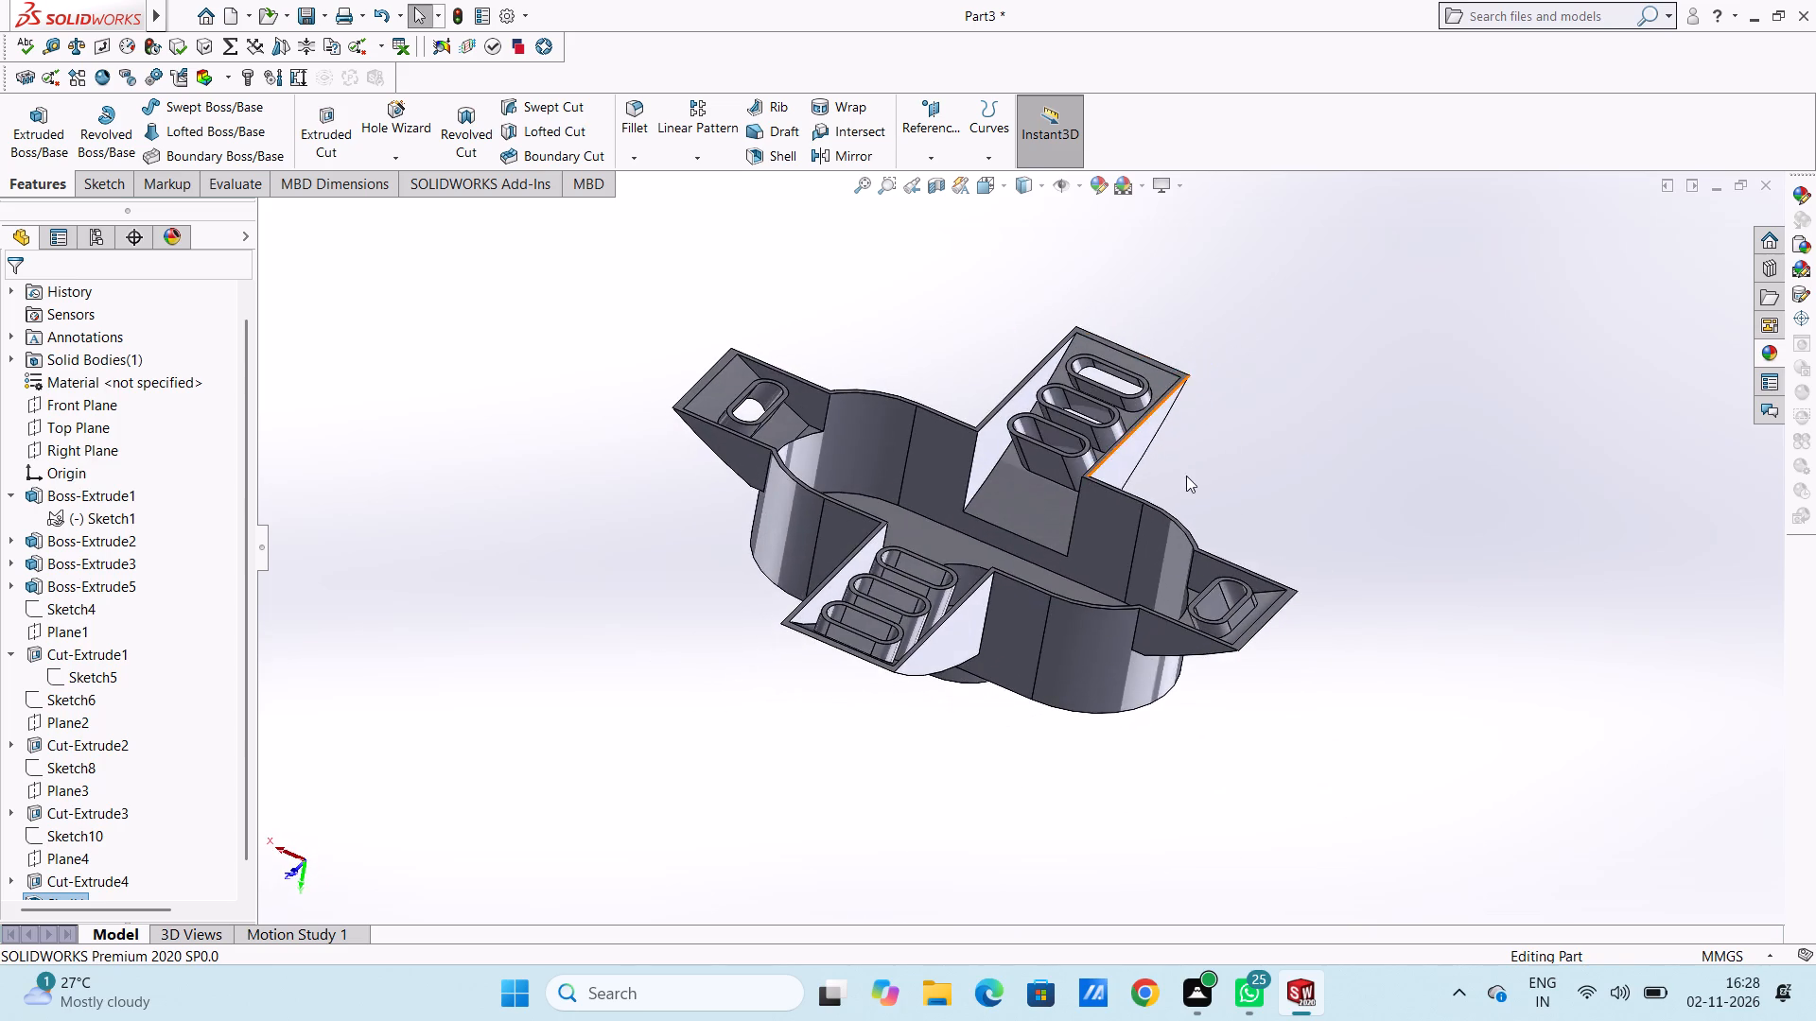
middle_click_drag(1186, 476, 1211, 493)
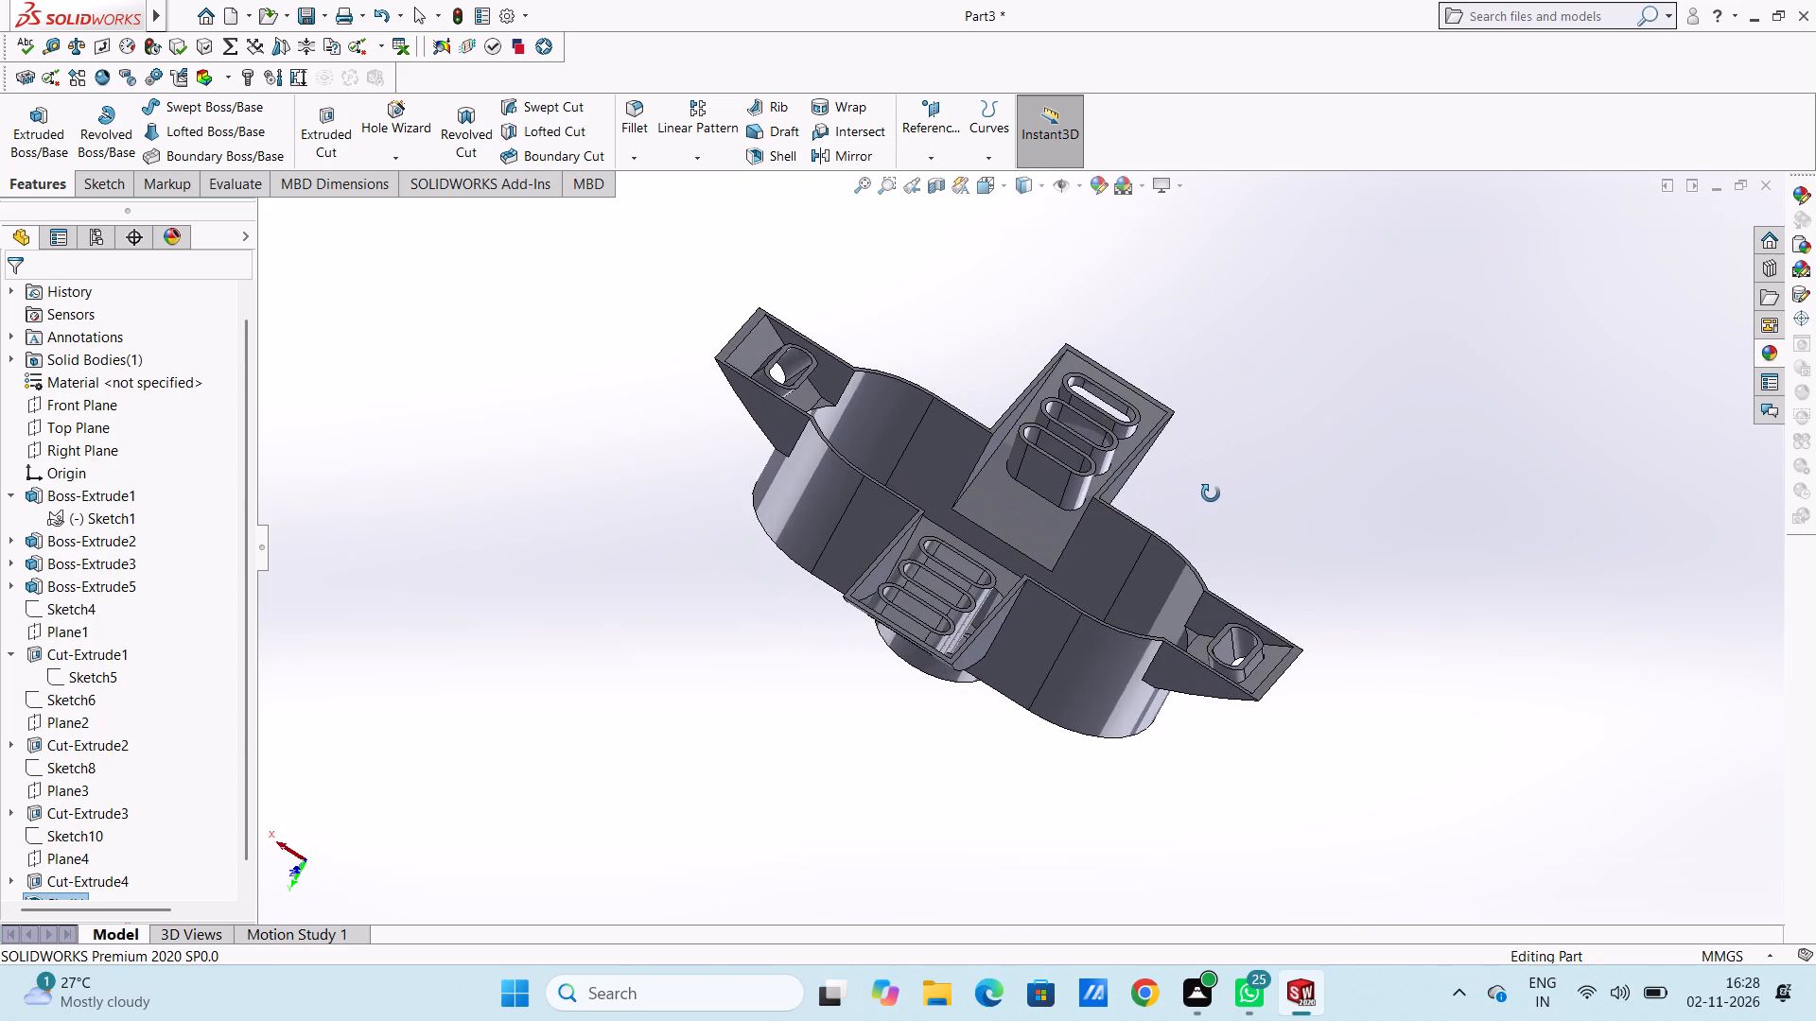
middle_click_drag(1211, 493, 1114, 595)
middle_click_drag(1040, 374, 1047, 398)
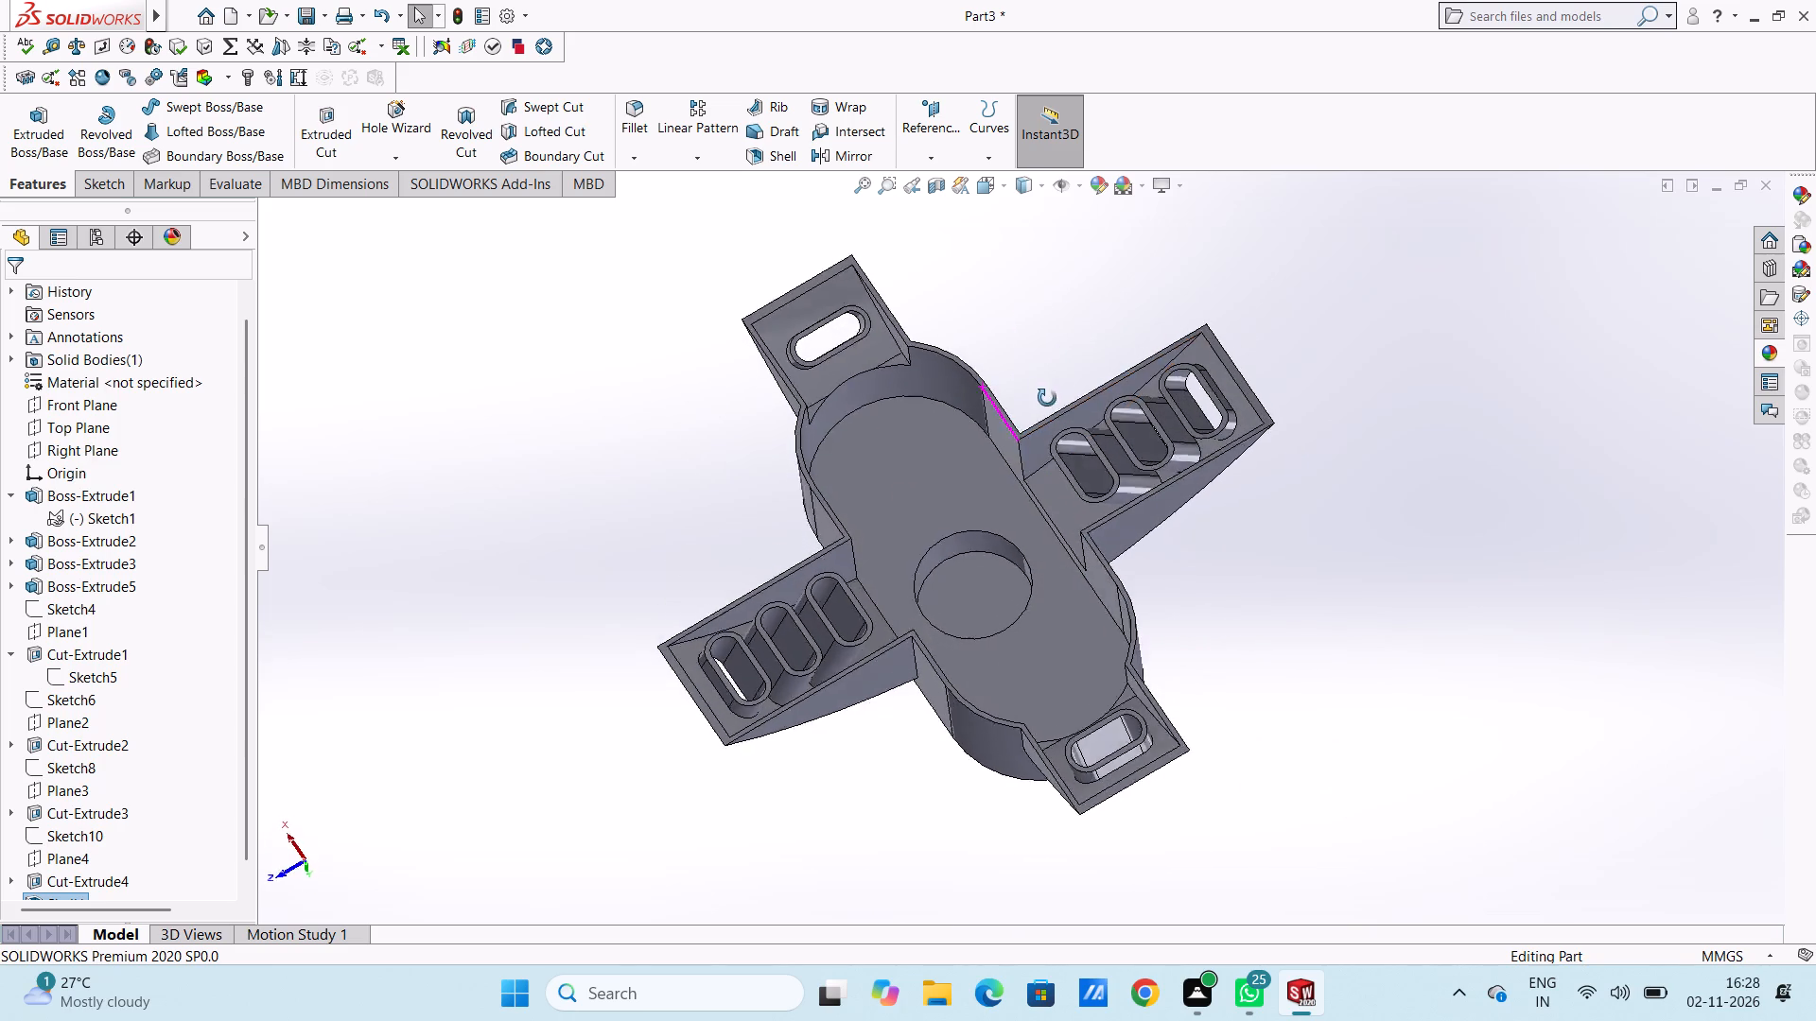
middle_click_drag(1047, 398, 1027, 491)
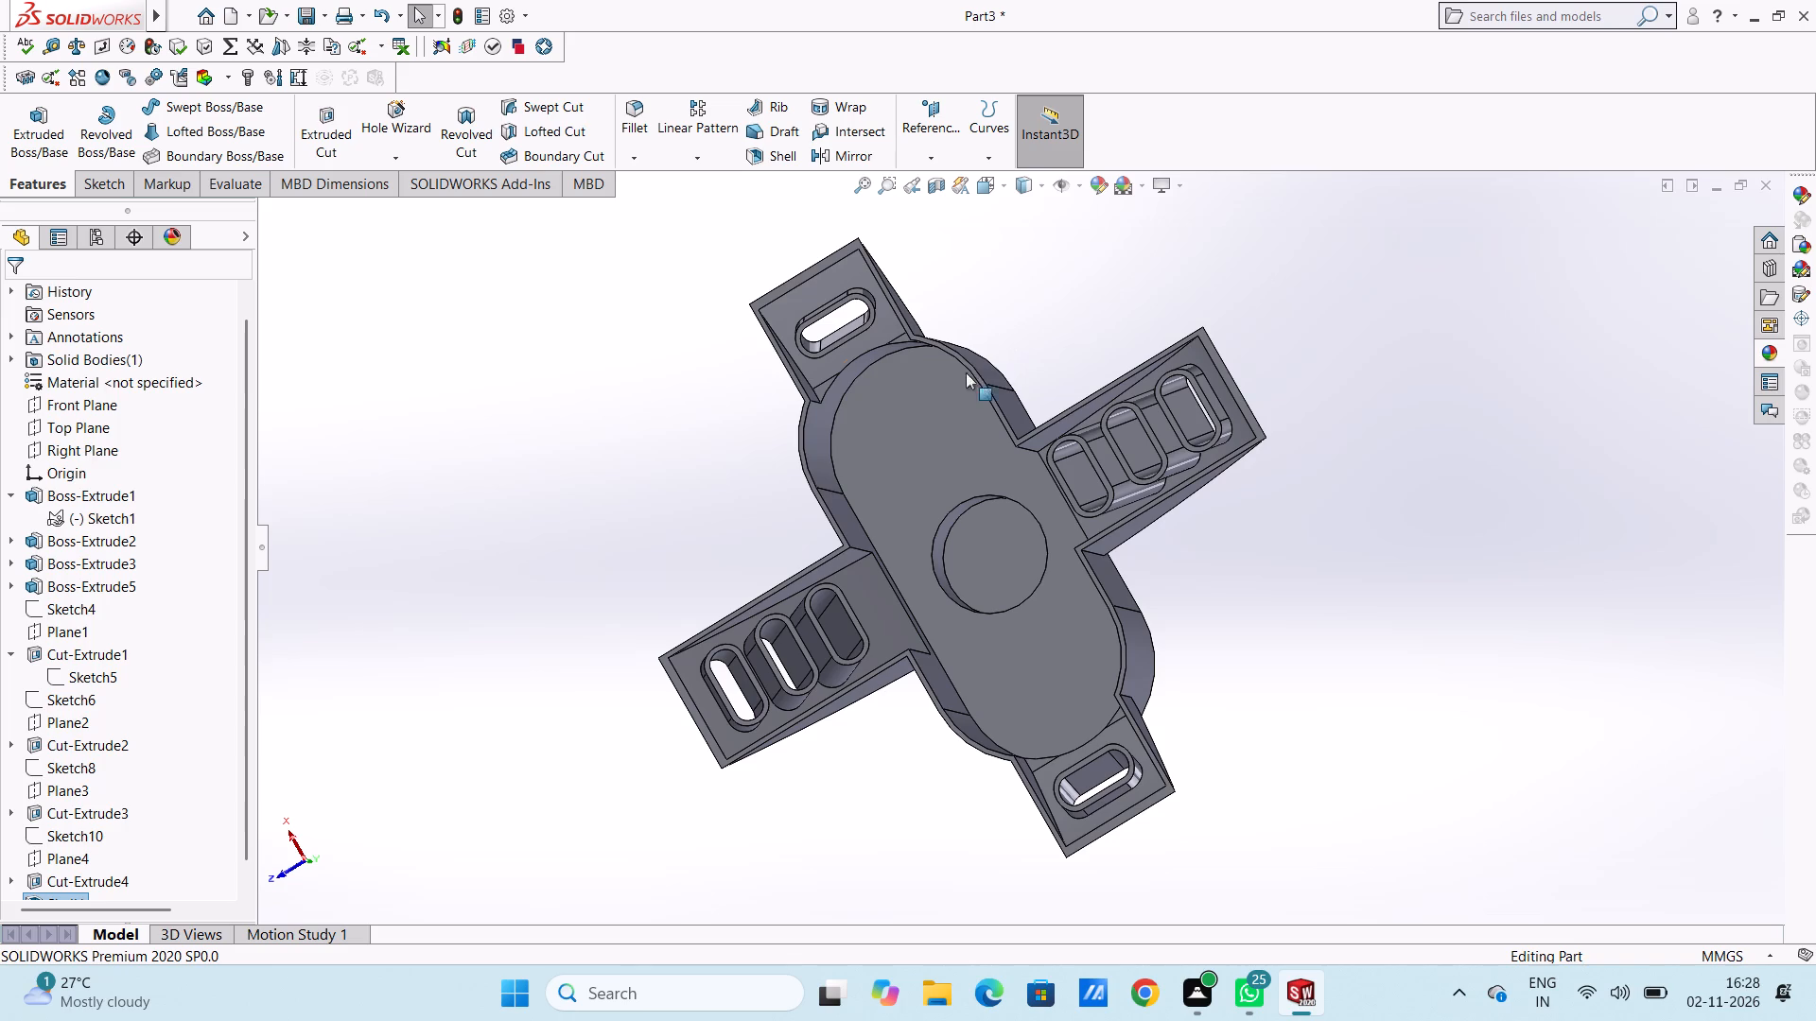
scroll(1076, 311, "up", 1)
middle_click_drag(1069, 318, 1074, 423)
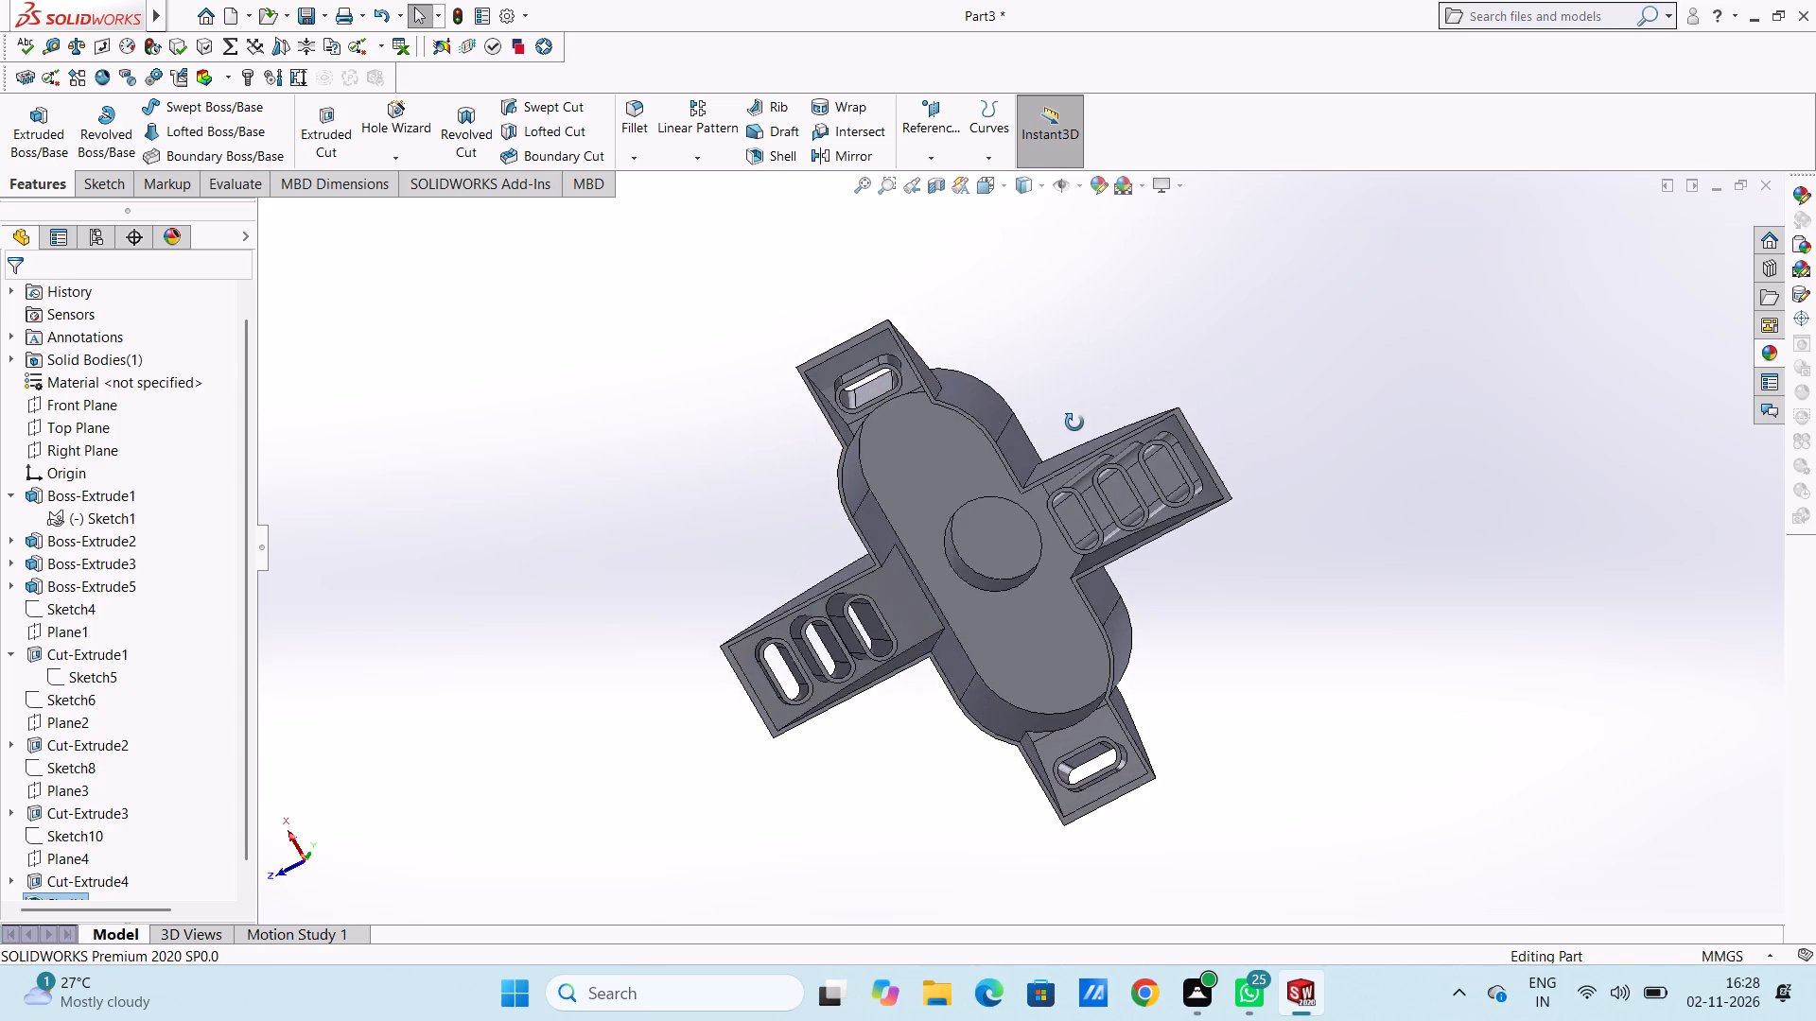
middle_click_drag(1074, 423, 1074, 424)
middle_click_drag(1055, 374, 1046, 361)
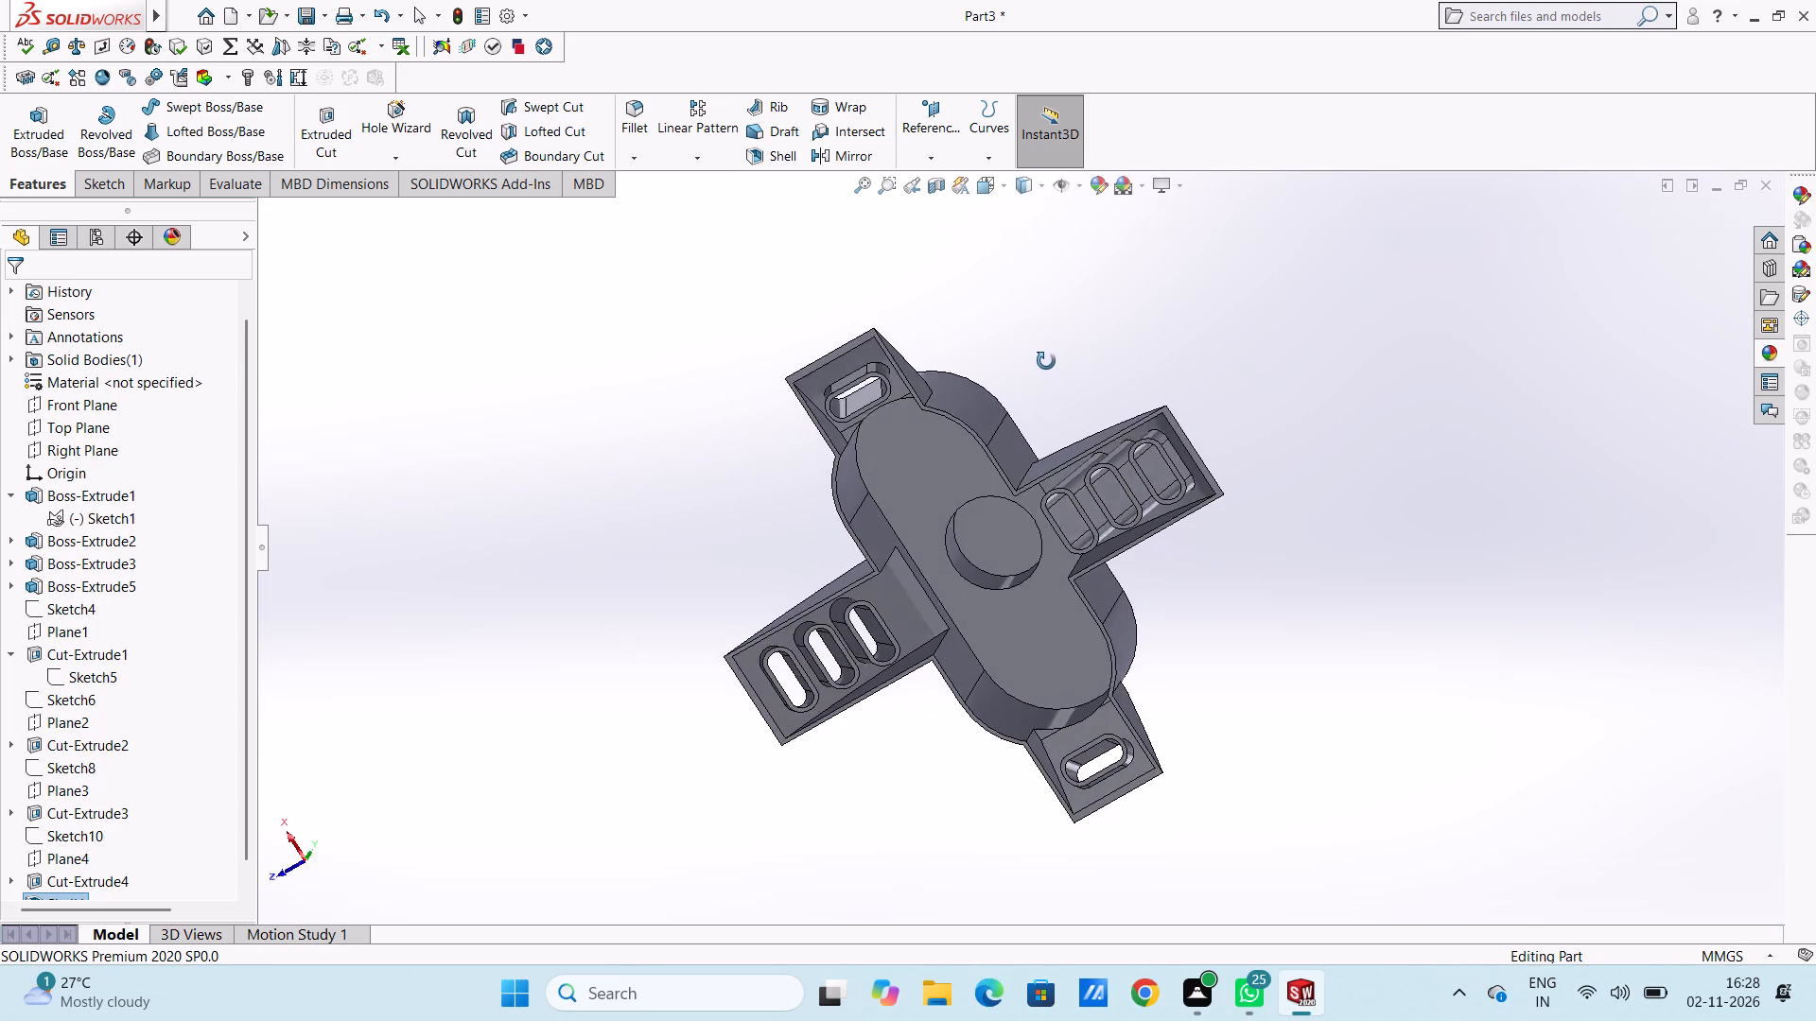
middle_click_drag(1046, 361, 1035, 350)
middle_click_drag(1228, 431, 1147, 524)
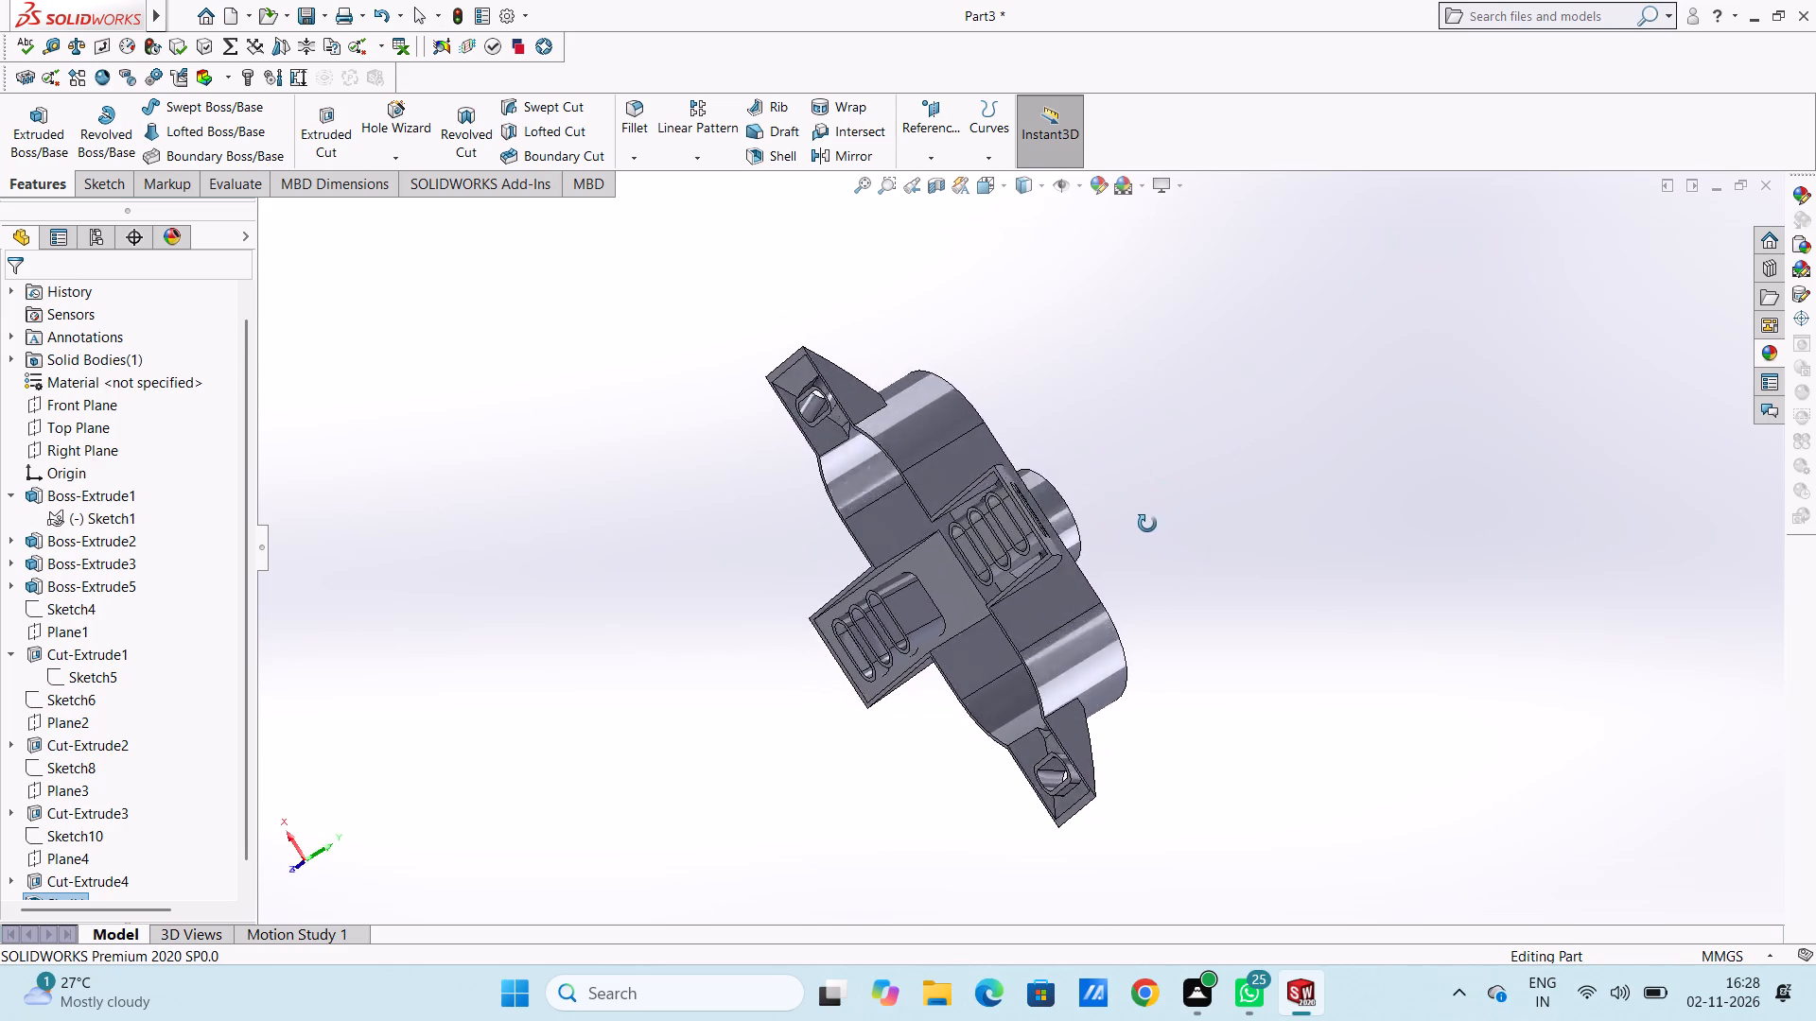
middle_click_drag(1147, 524, 1295, 435)
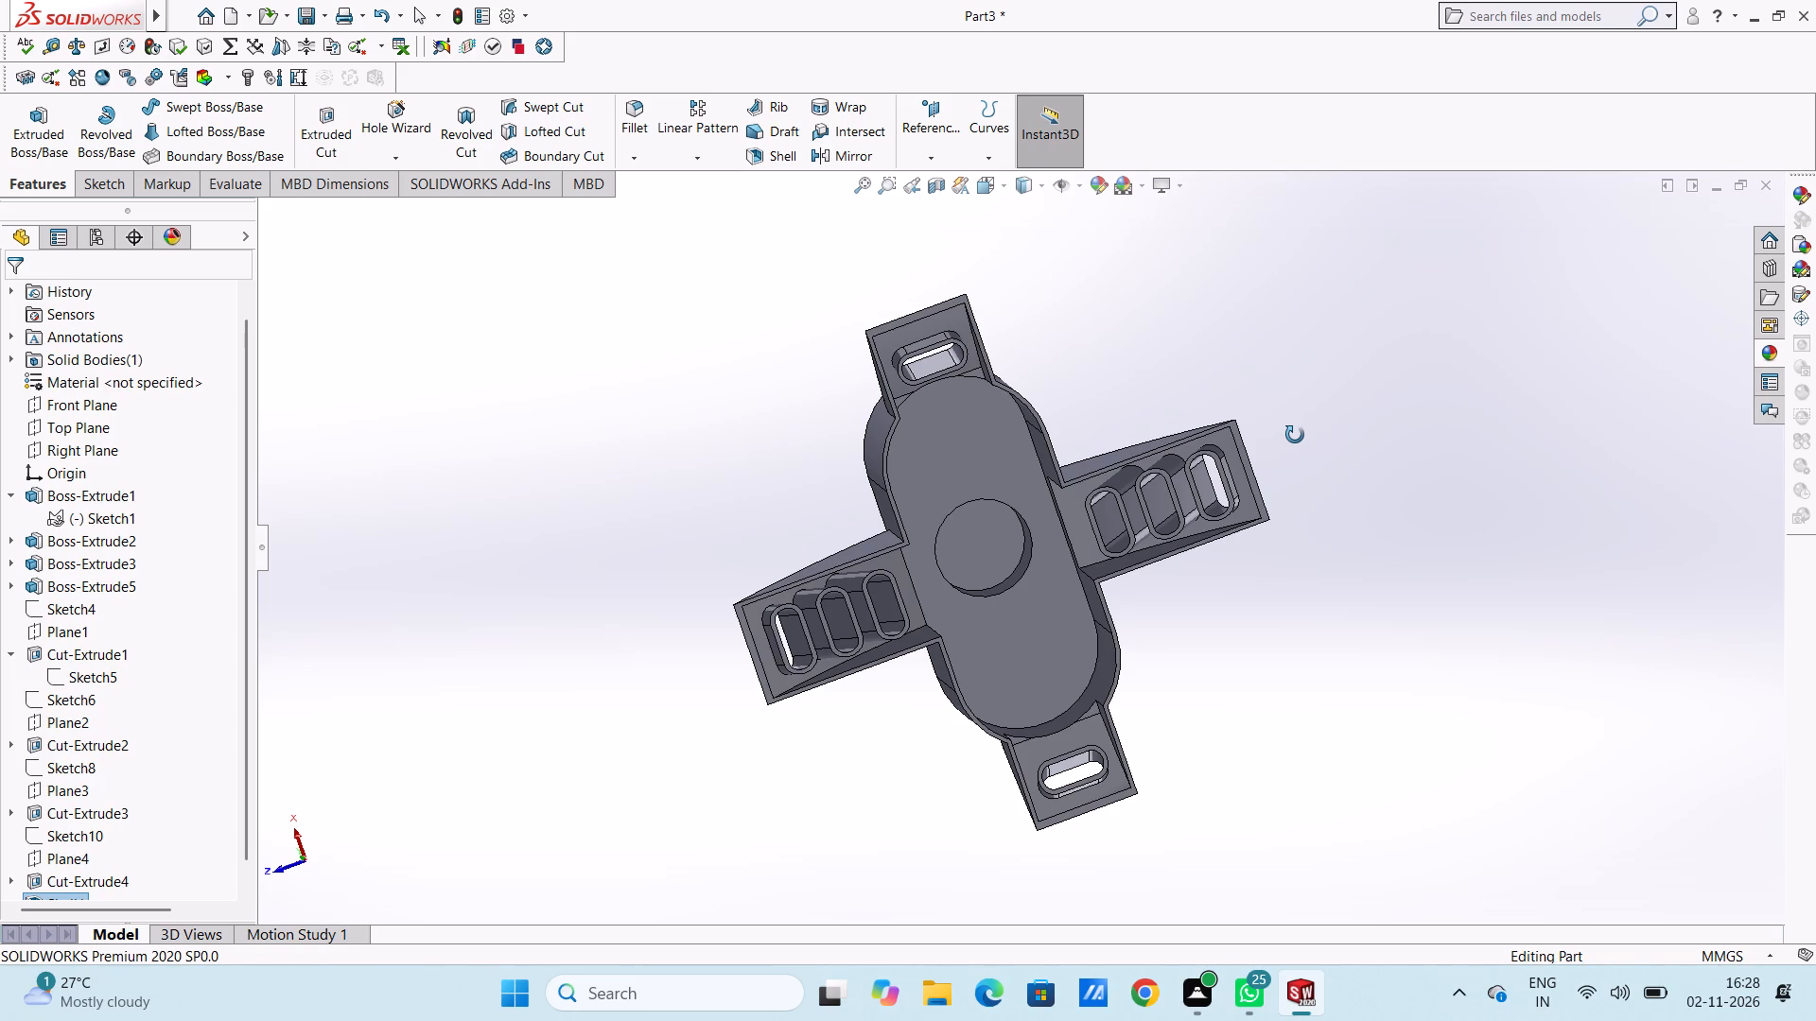
middle_click_drag(1295, 435, 1362, 388)
middle_click_drag(1220, 565, 1220, 553)
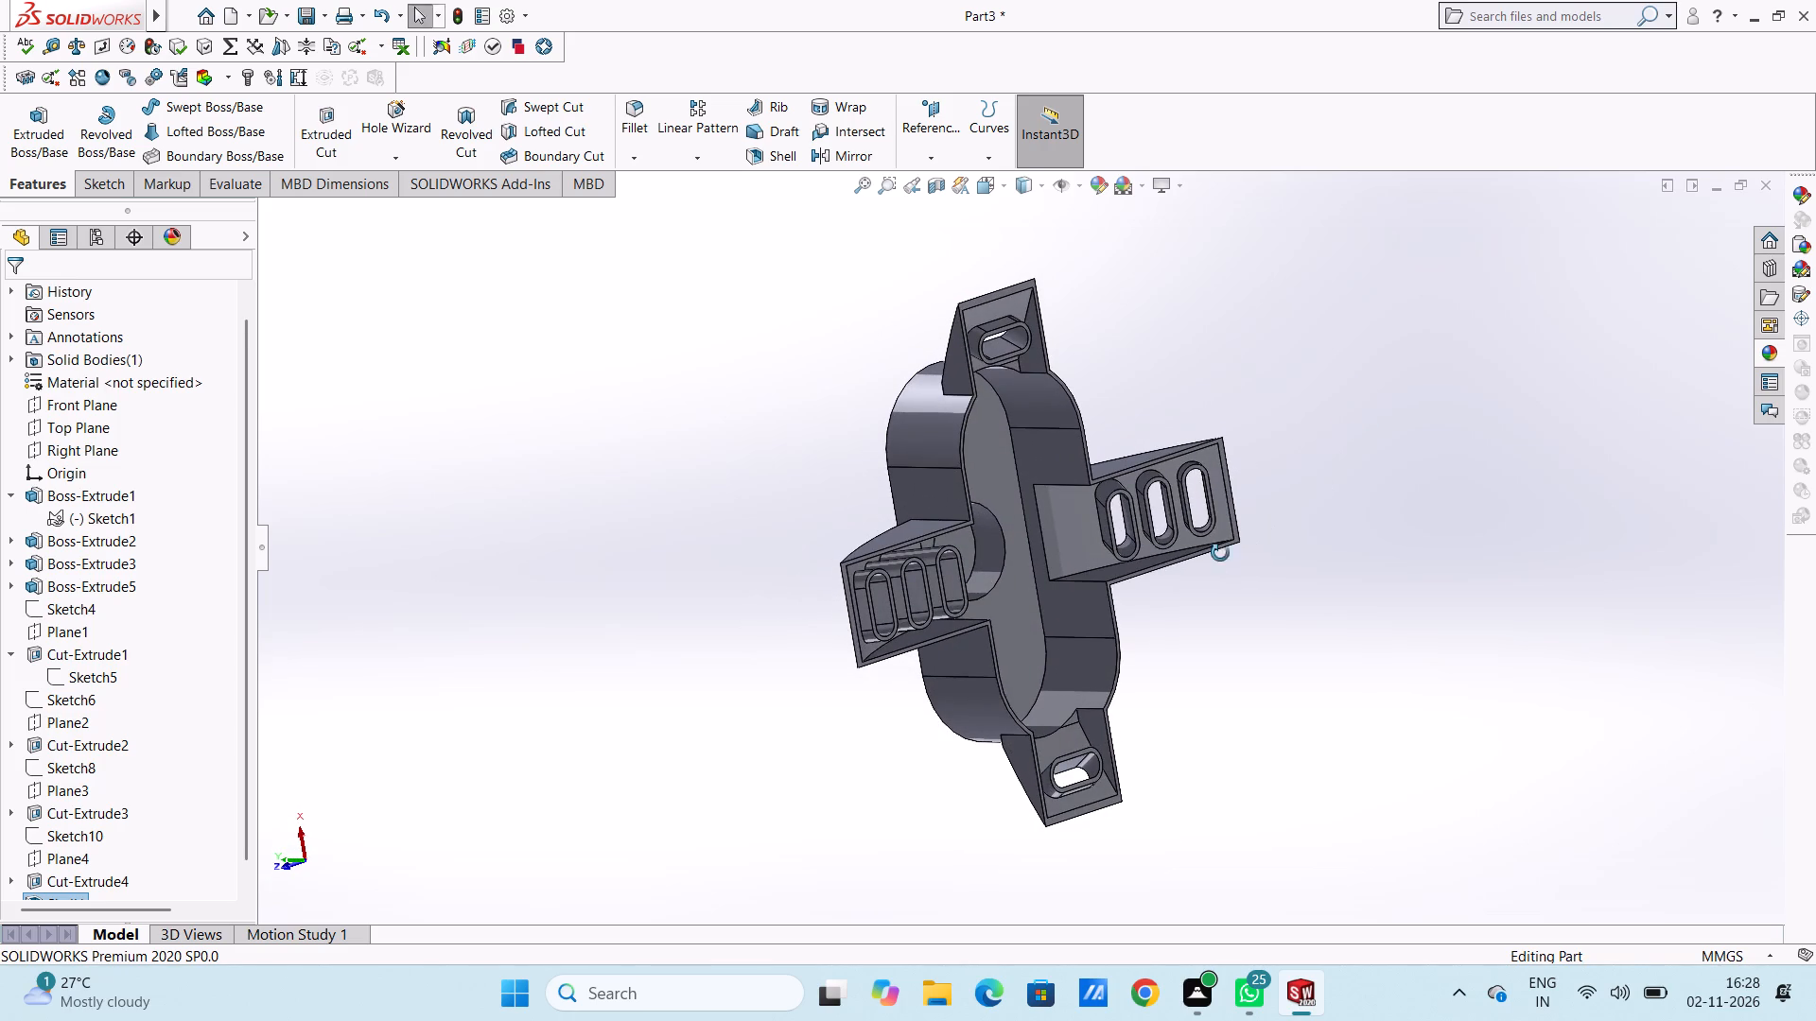
middle_click_drag(1220, 553, 1261, 446)
On the flat wall of the innermost slot in a triple-slotted side feature, sketch two connected lines for half an end and one long side.
scroll(1092, 536, "down", 4)
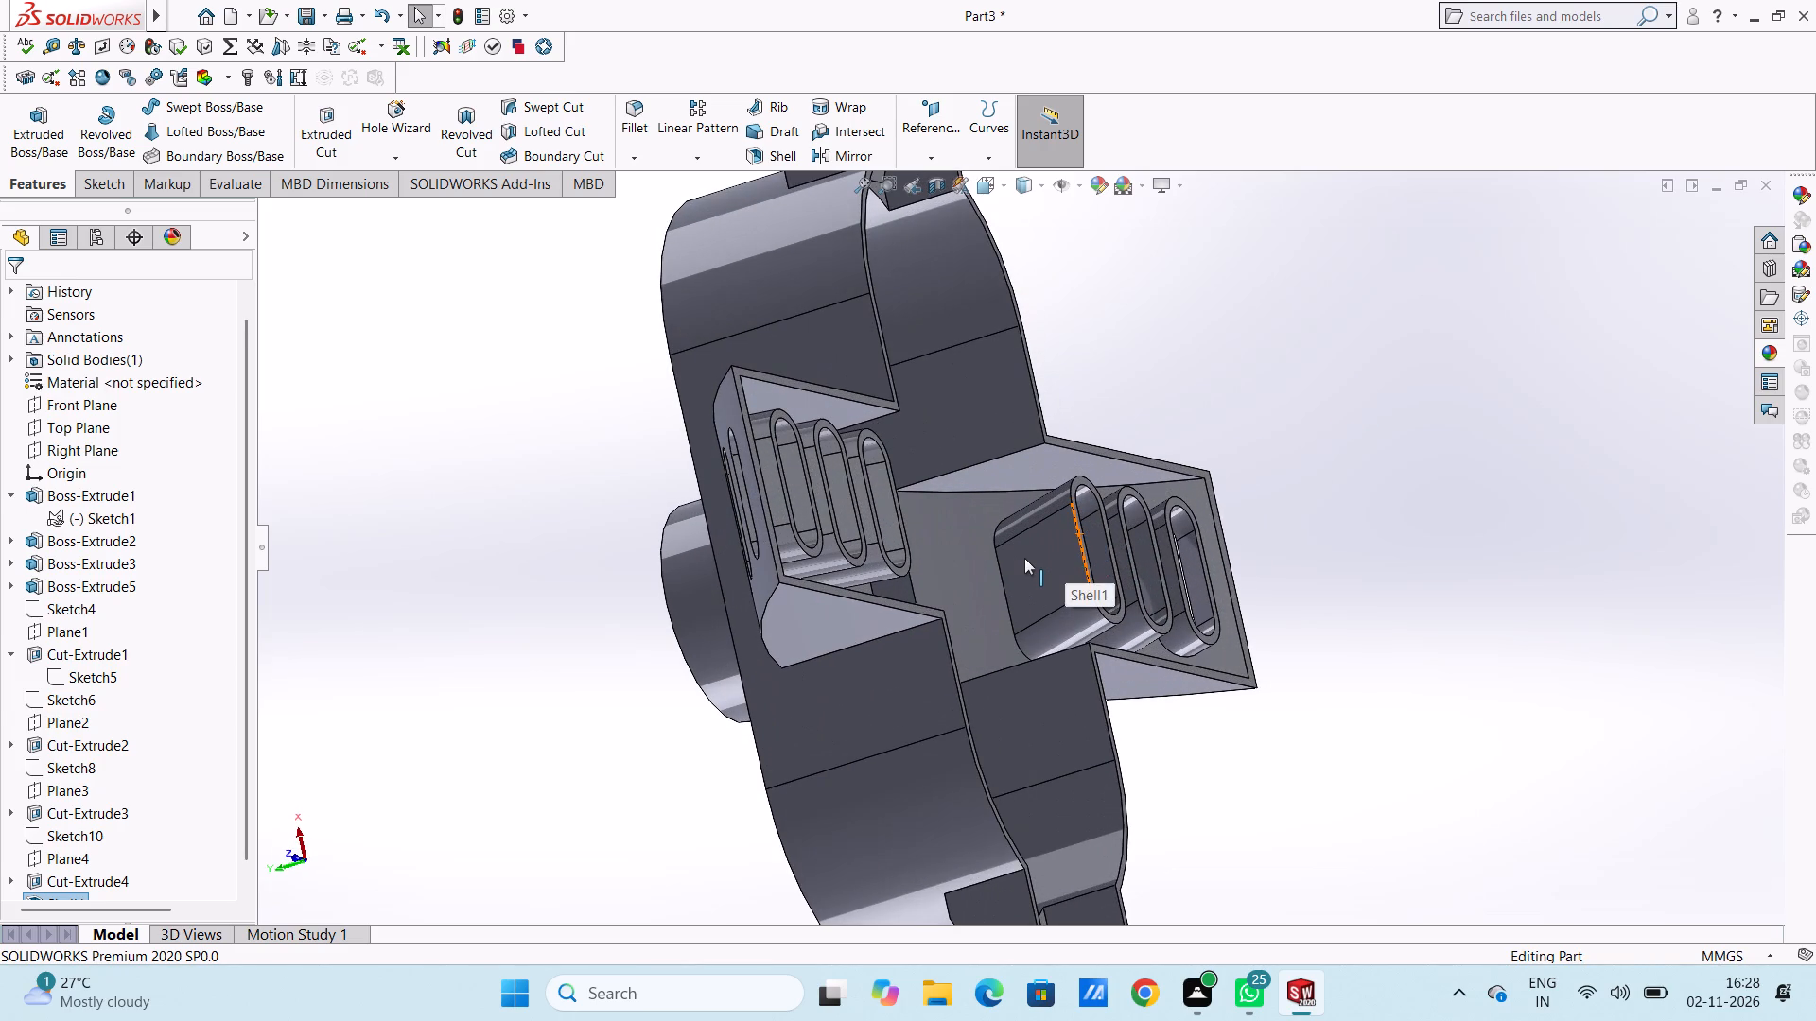
left_click(1024, 558)
left_click(1103, 498)
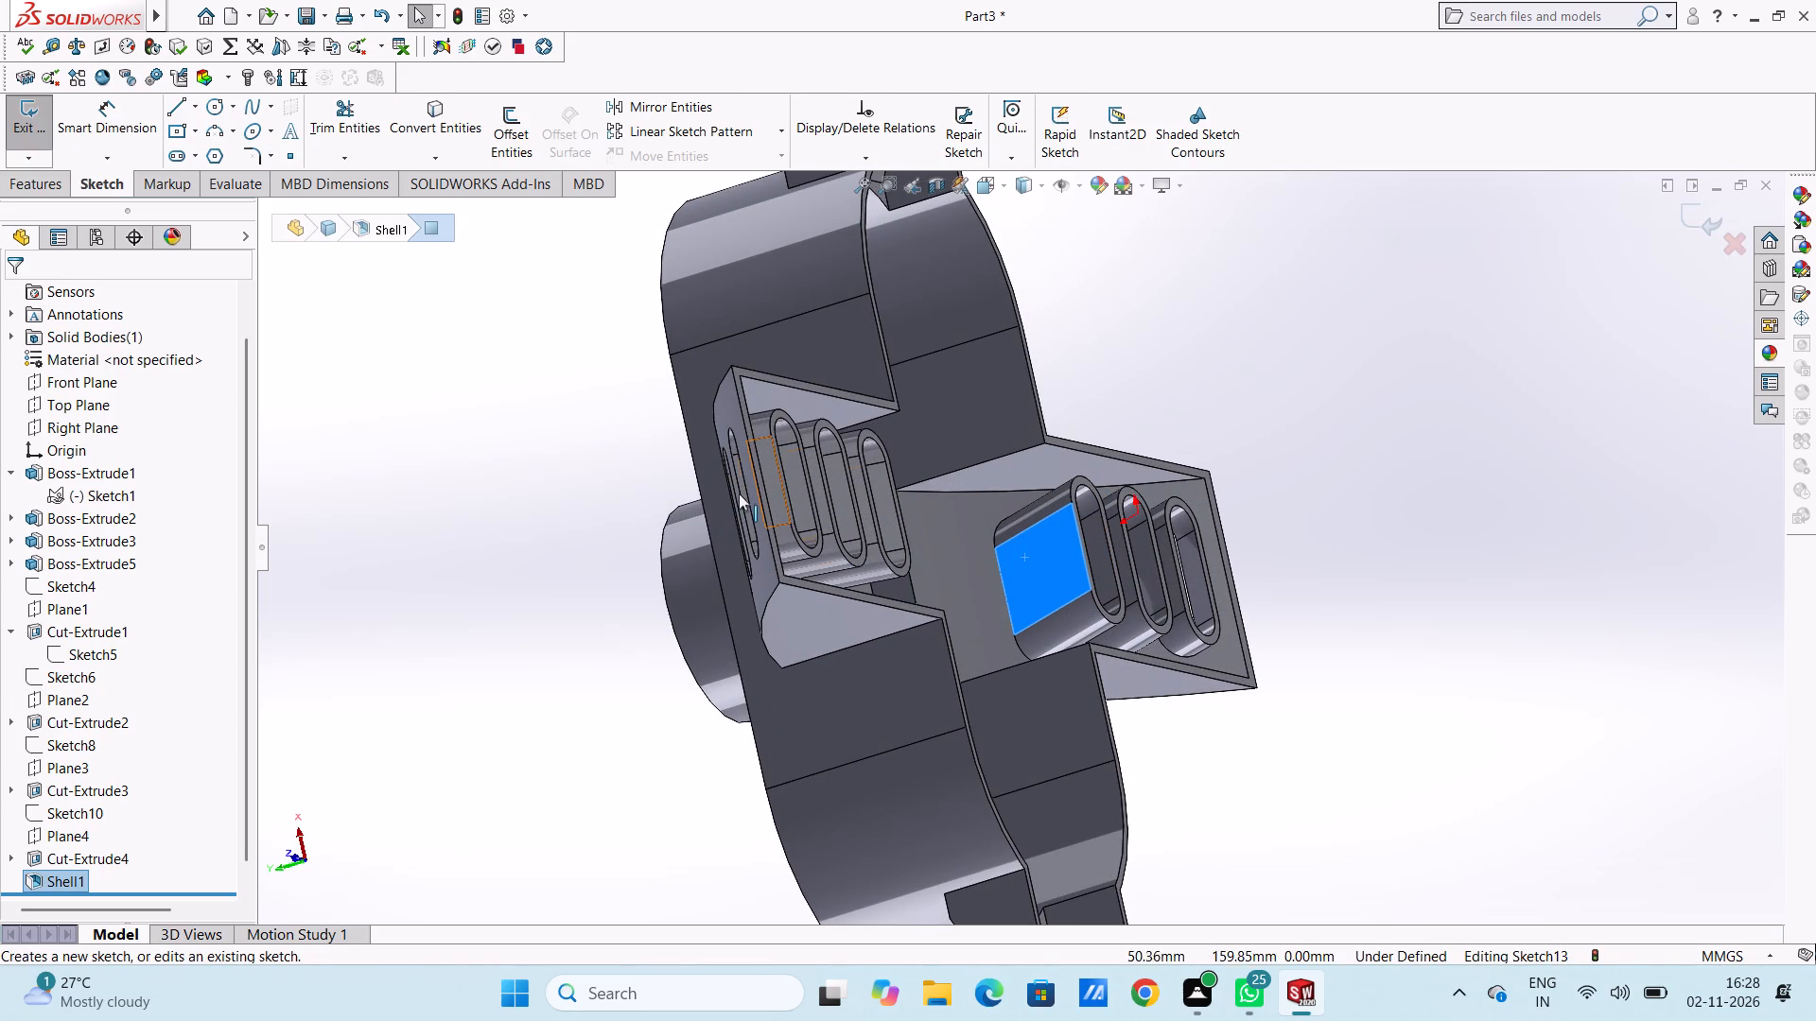
left_click(544, 463)
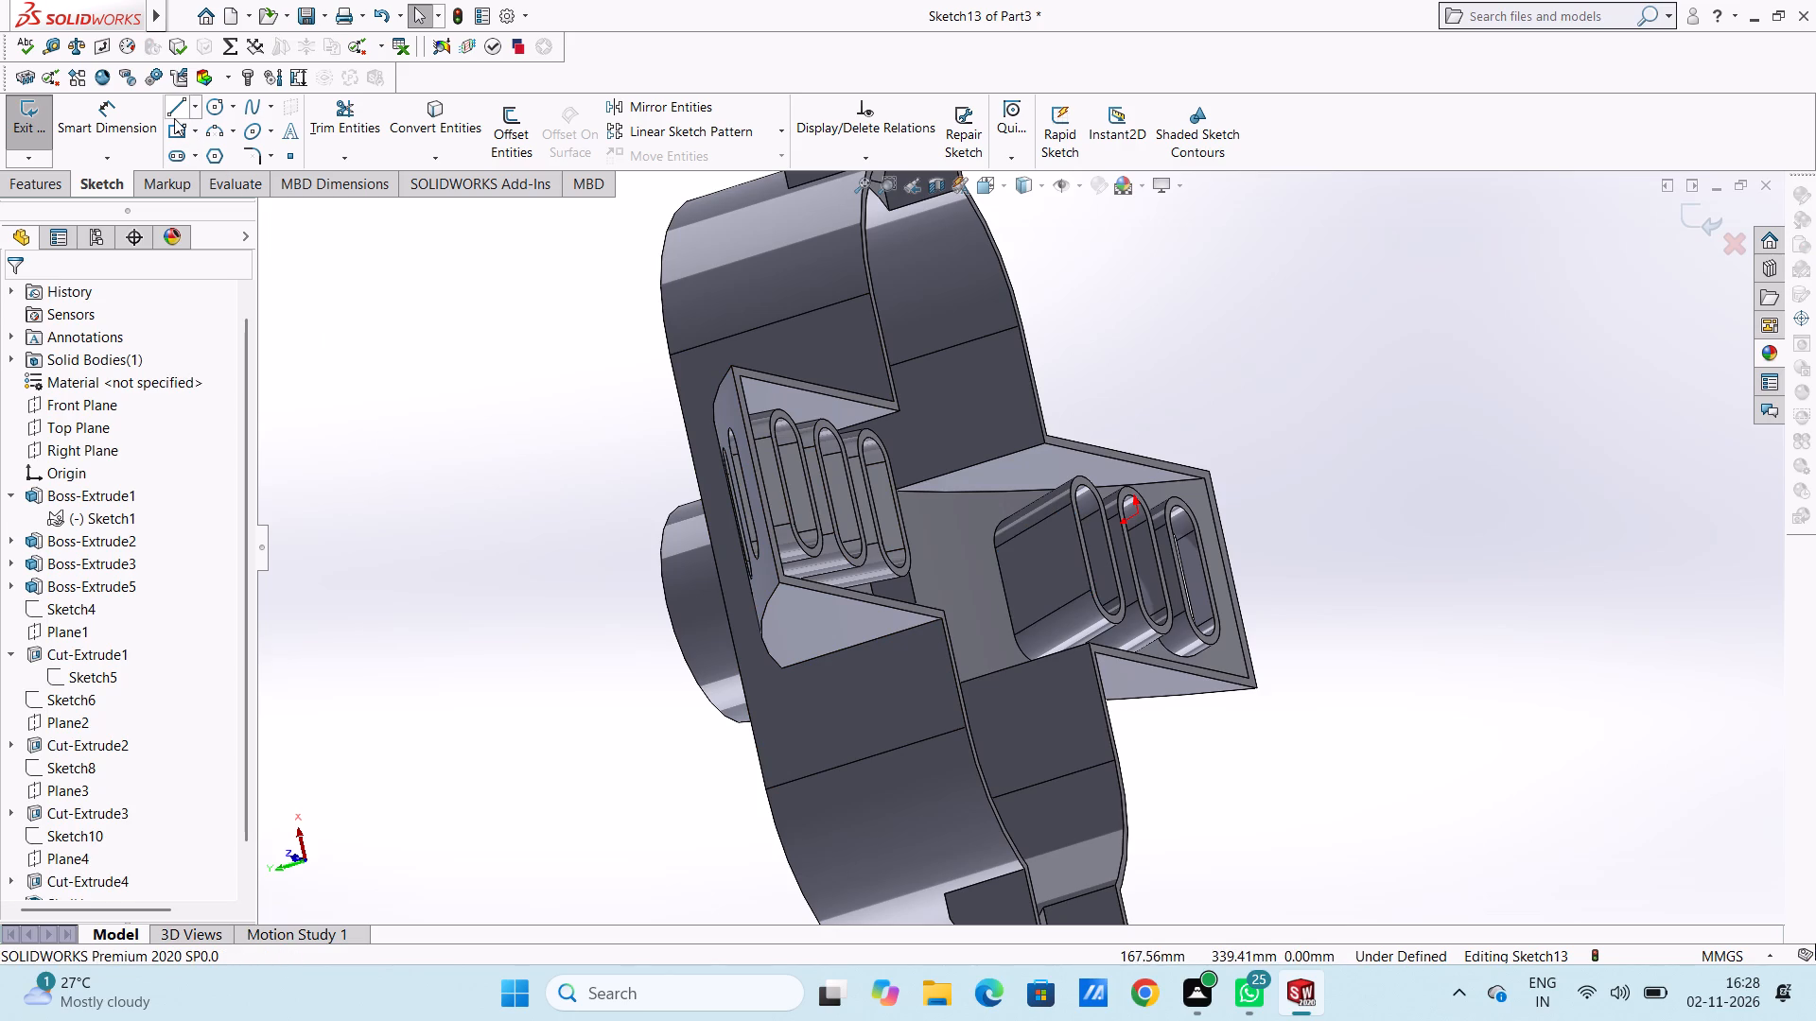
left_click(174, 109)
middle_click_drag(1016, 603, 1022, 608)
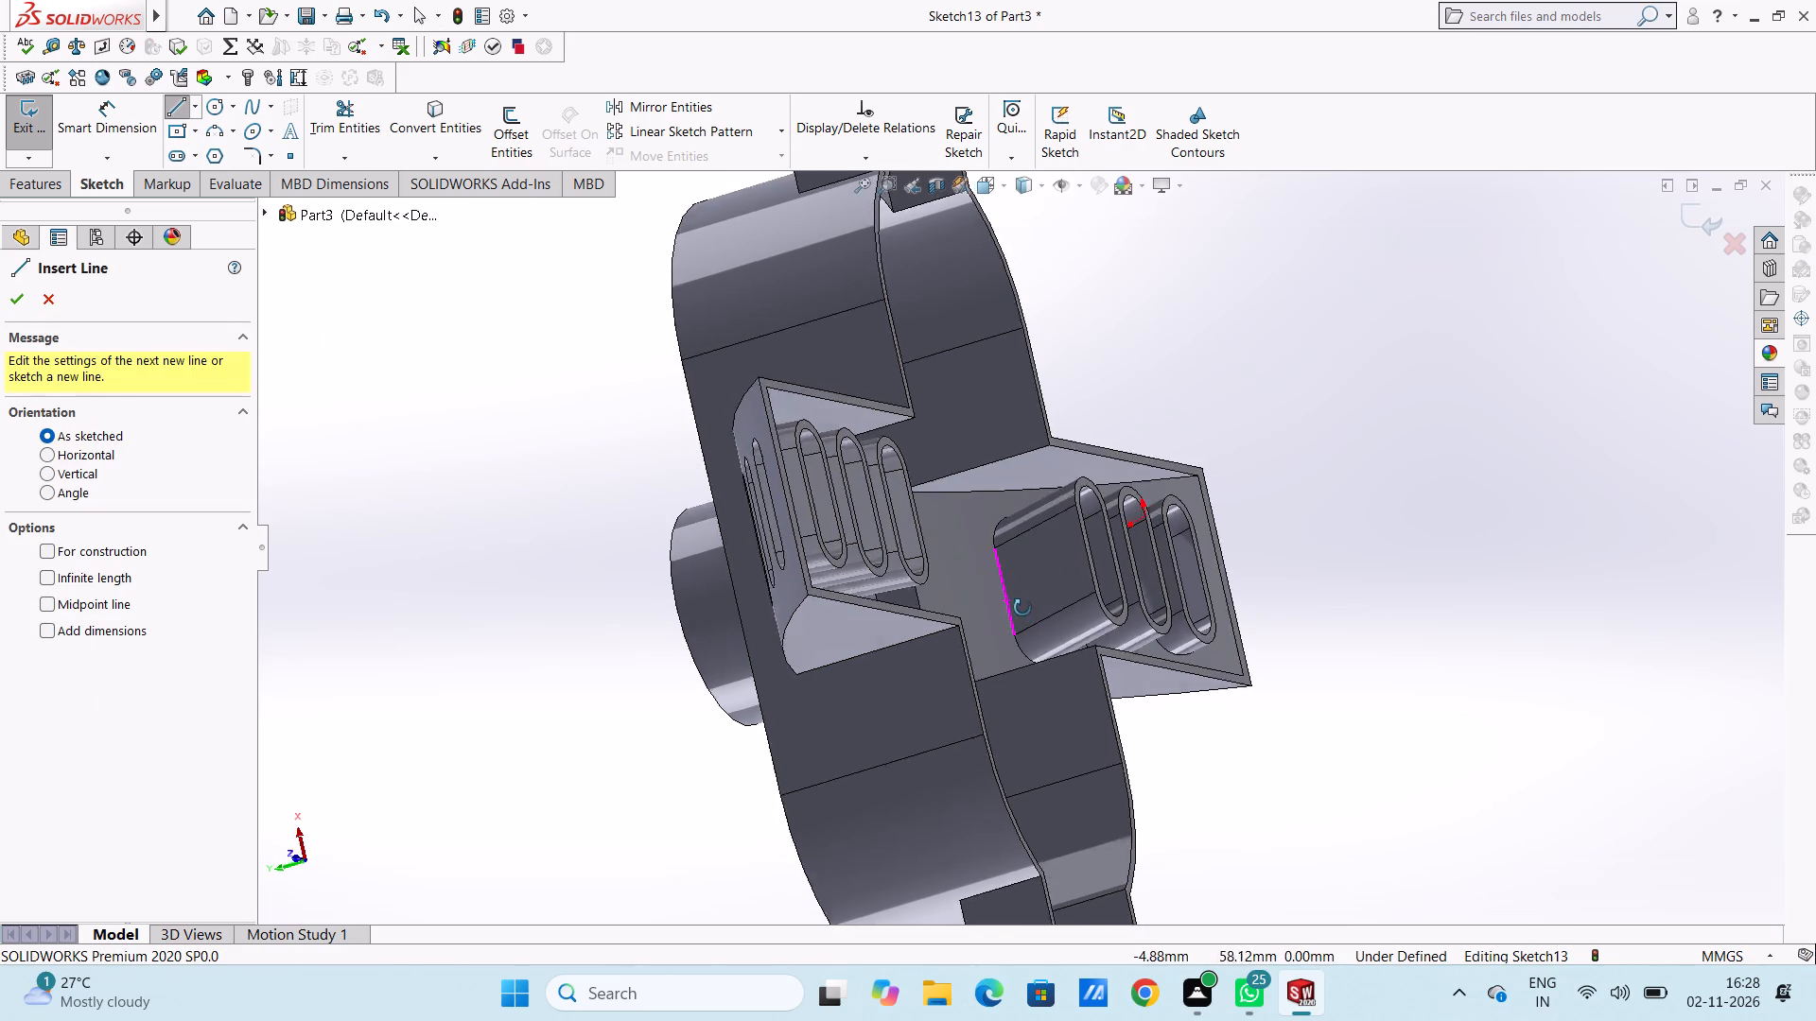
middle_click_drag(1022, 608, 1023, 630)
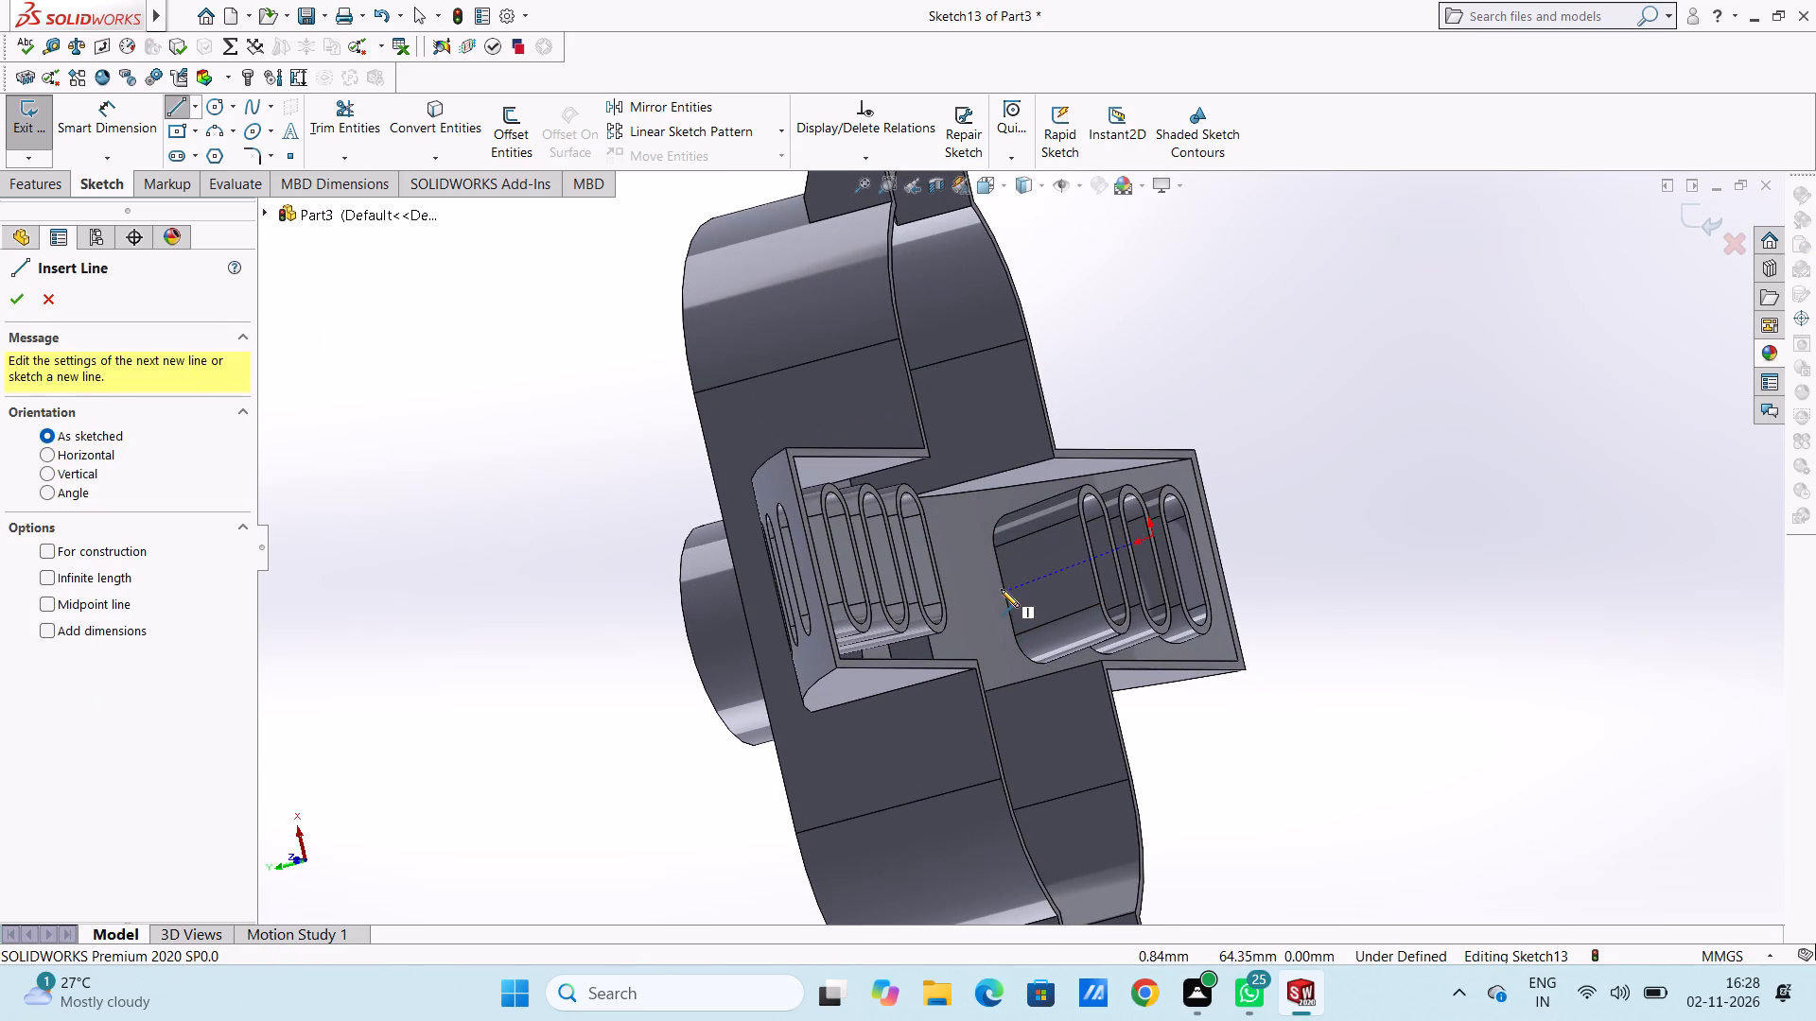
left_click(1006, 596)
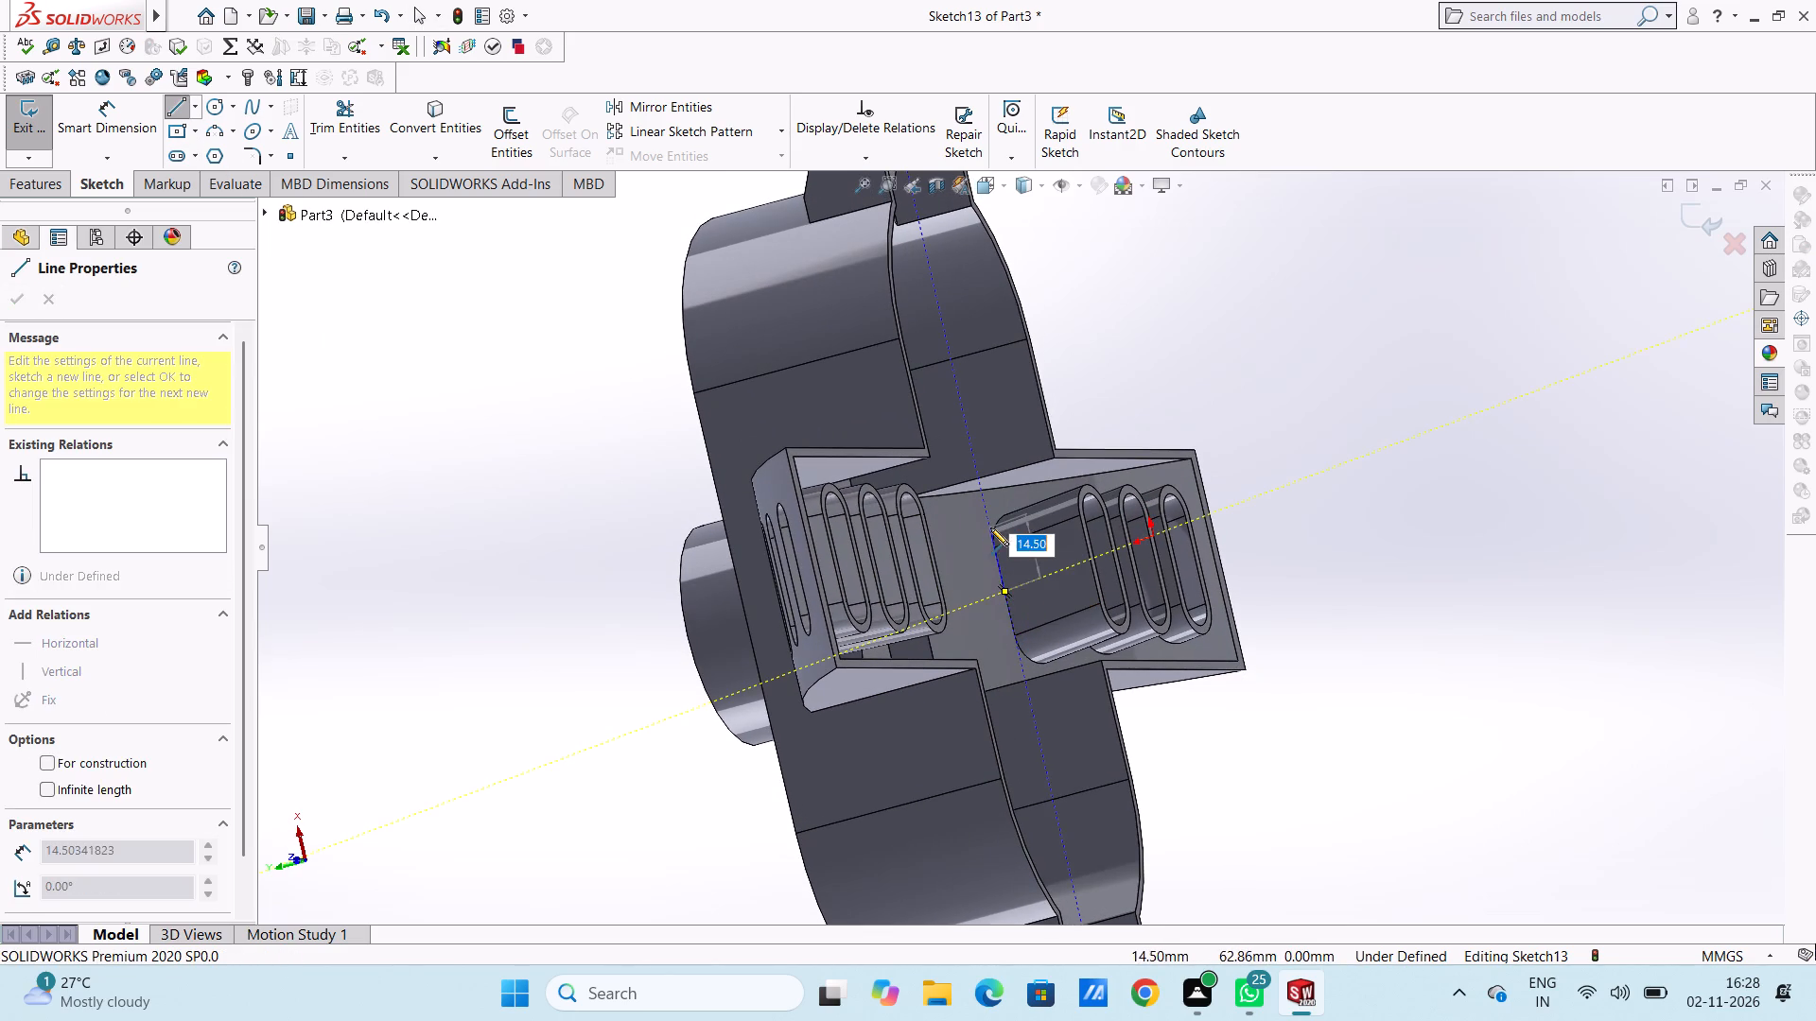
left_click(985, 510)
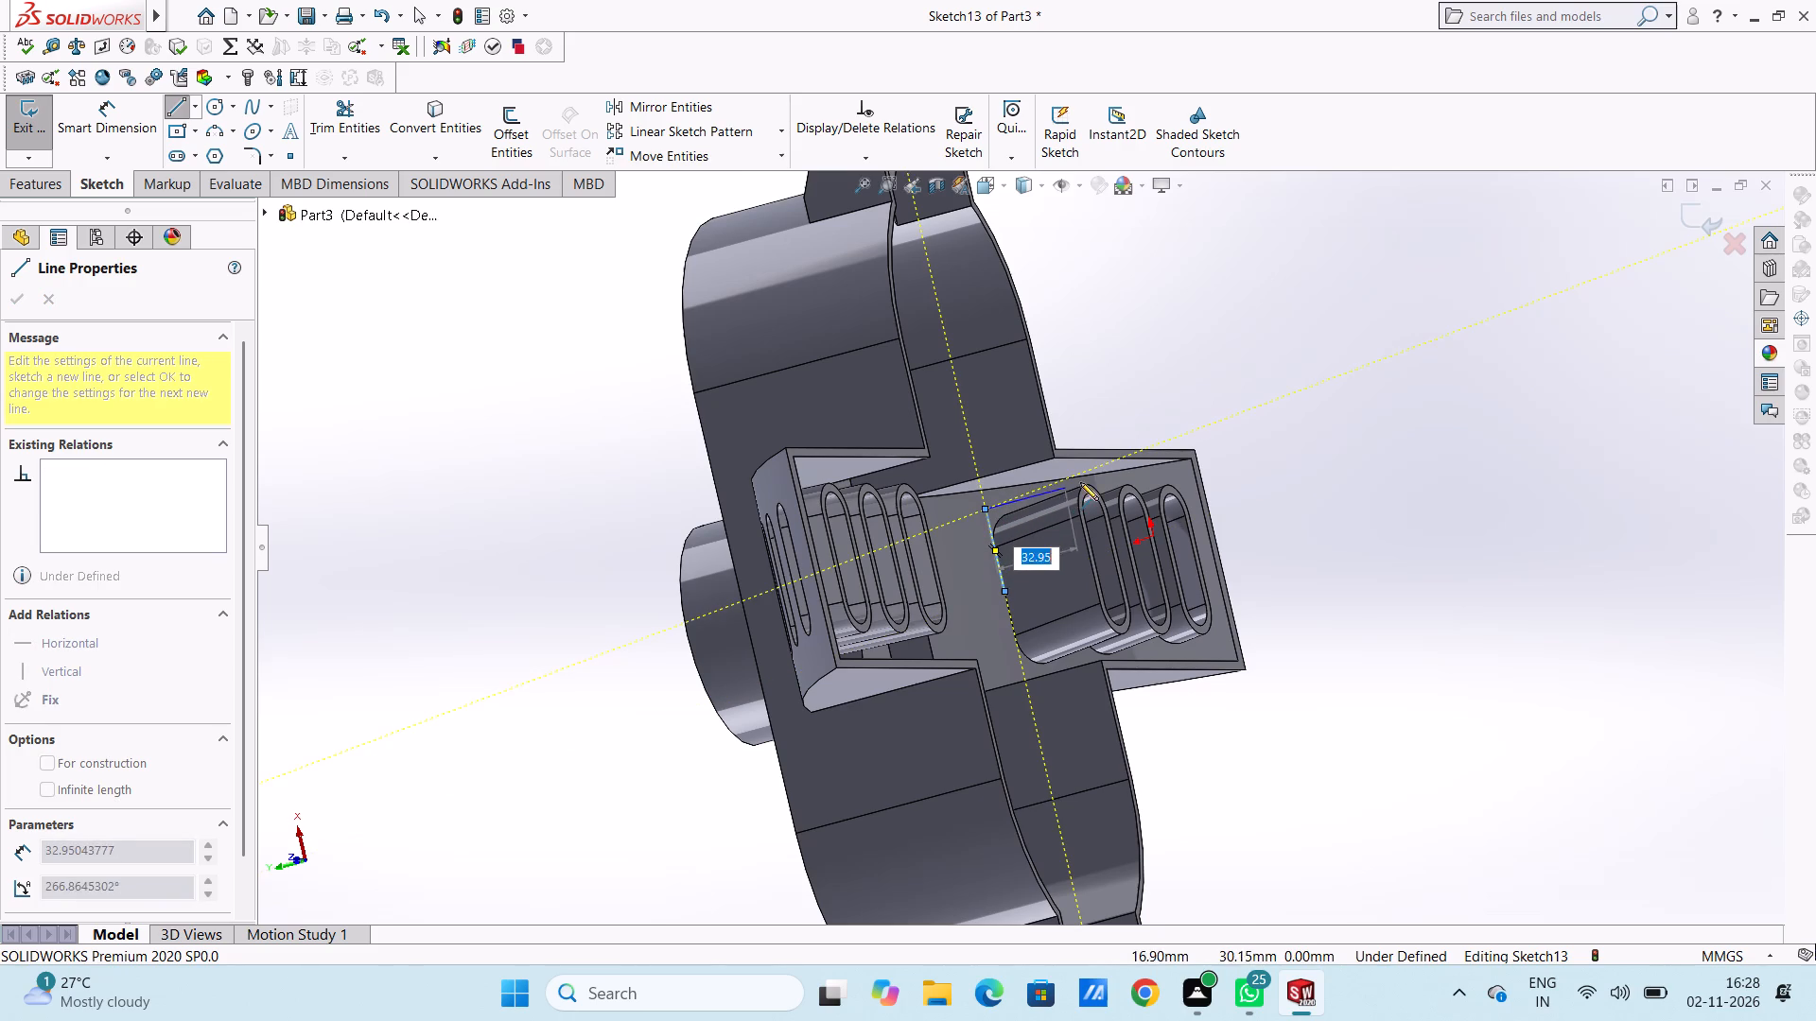
left_click(1159, 443)
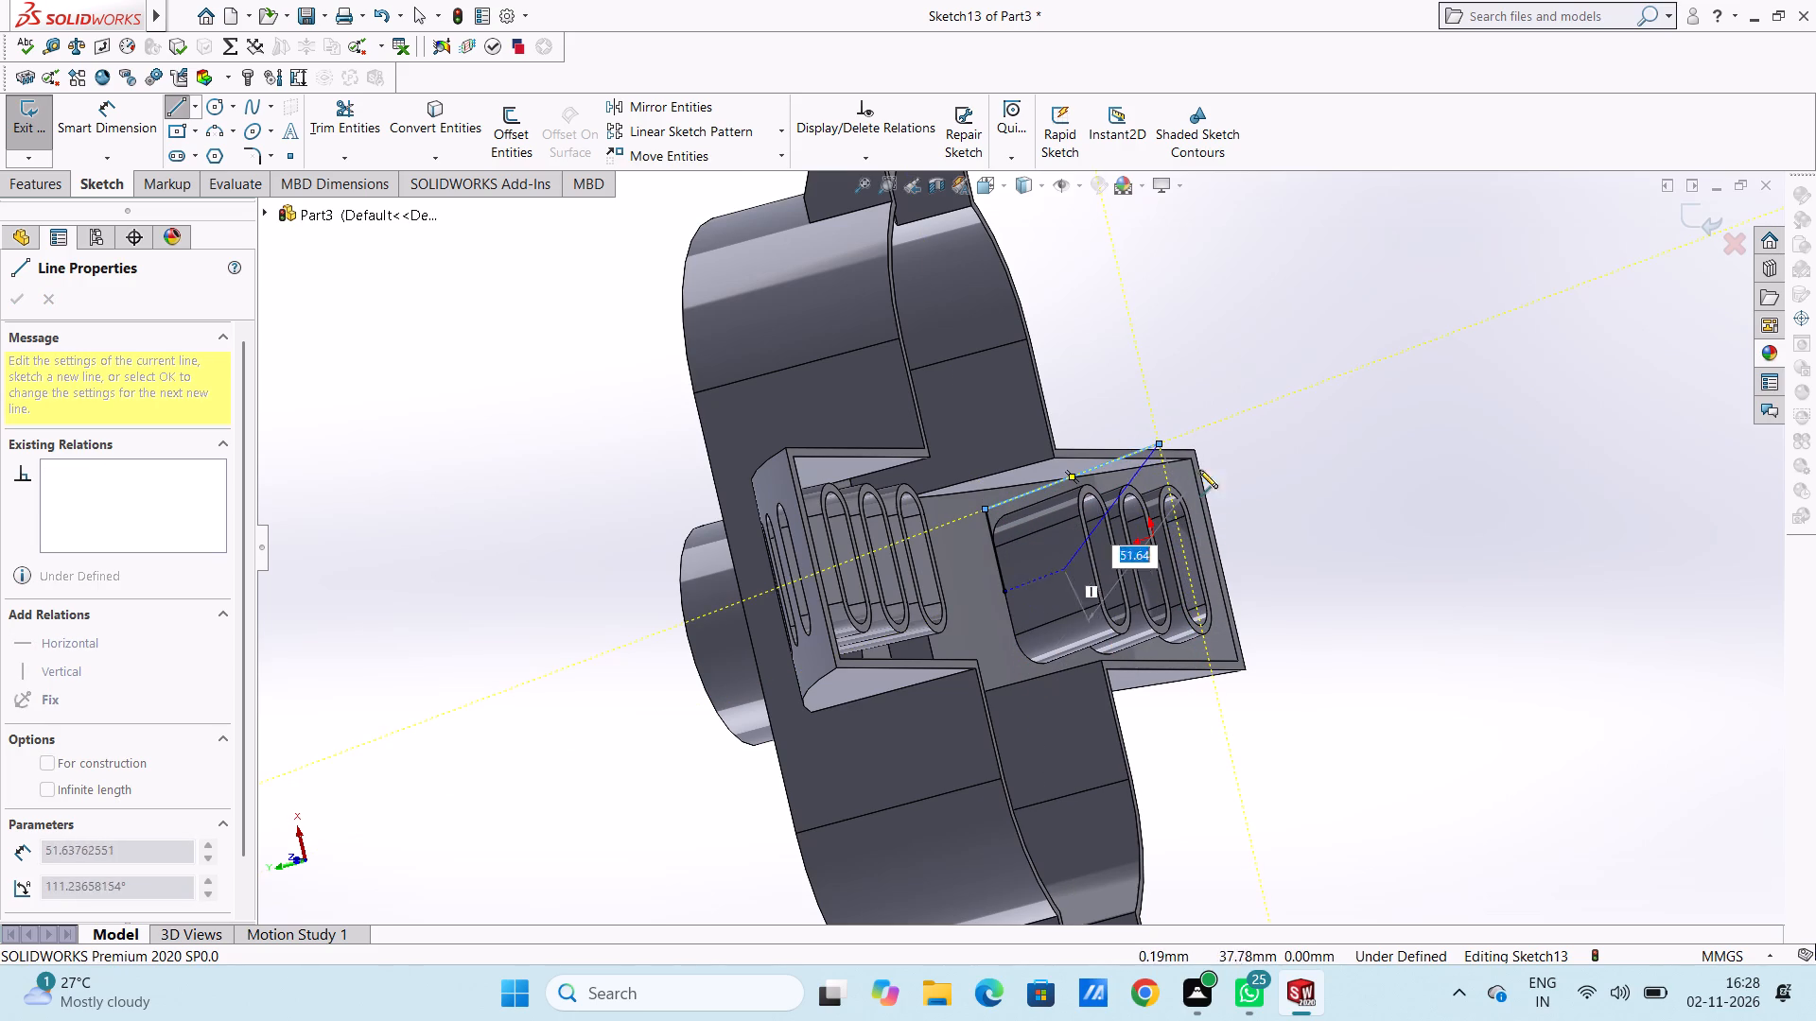
right_click(1346, 371)
left_click(1370, 387)
left_click(1292, 407)
Close the outline into a rectangle about 38 mm wide around the slot walls by sketching the remaining three lines.
middle_click_drag(1294, 410, 1309, 417)
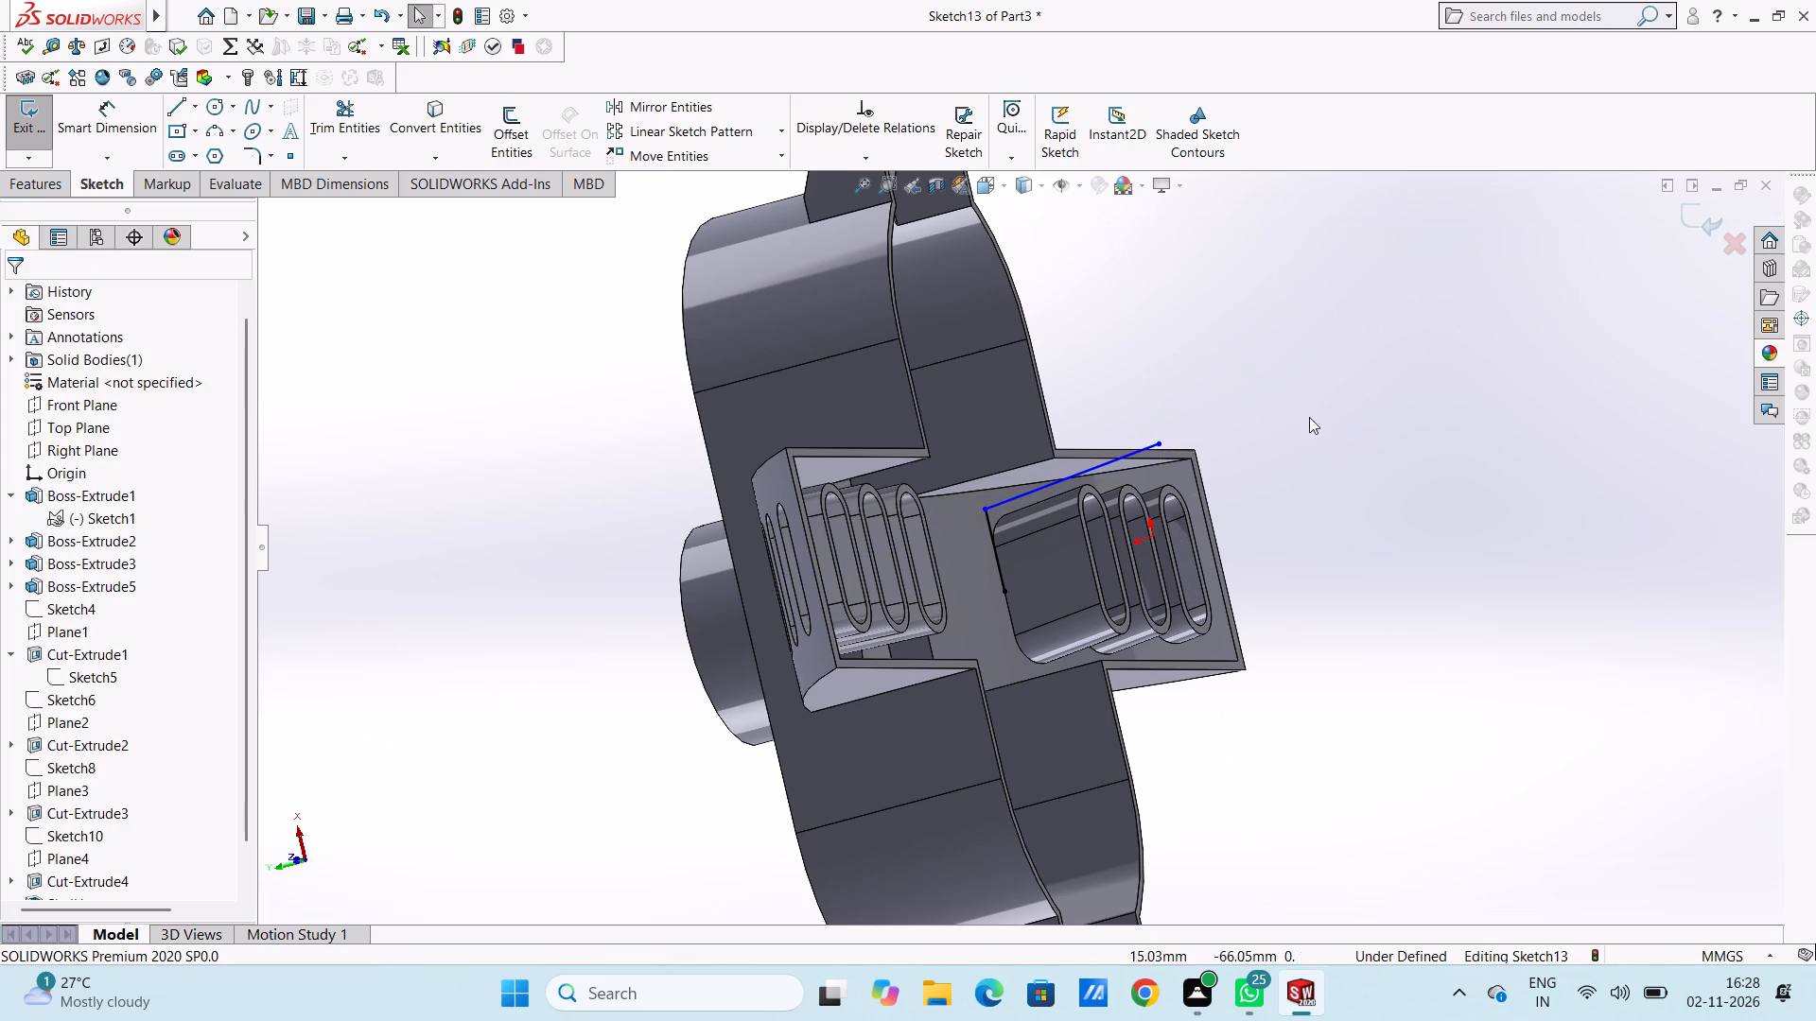
middle_click_drag(1309, 417, 1290, 427)
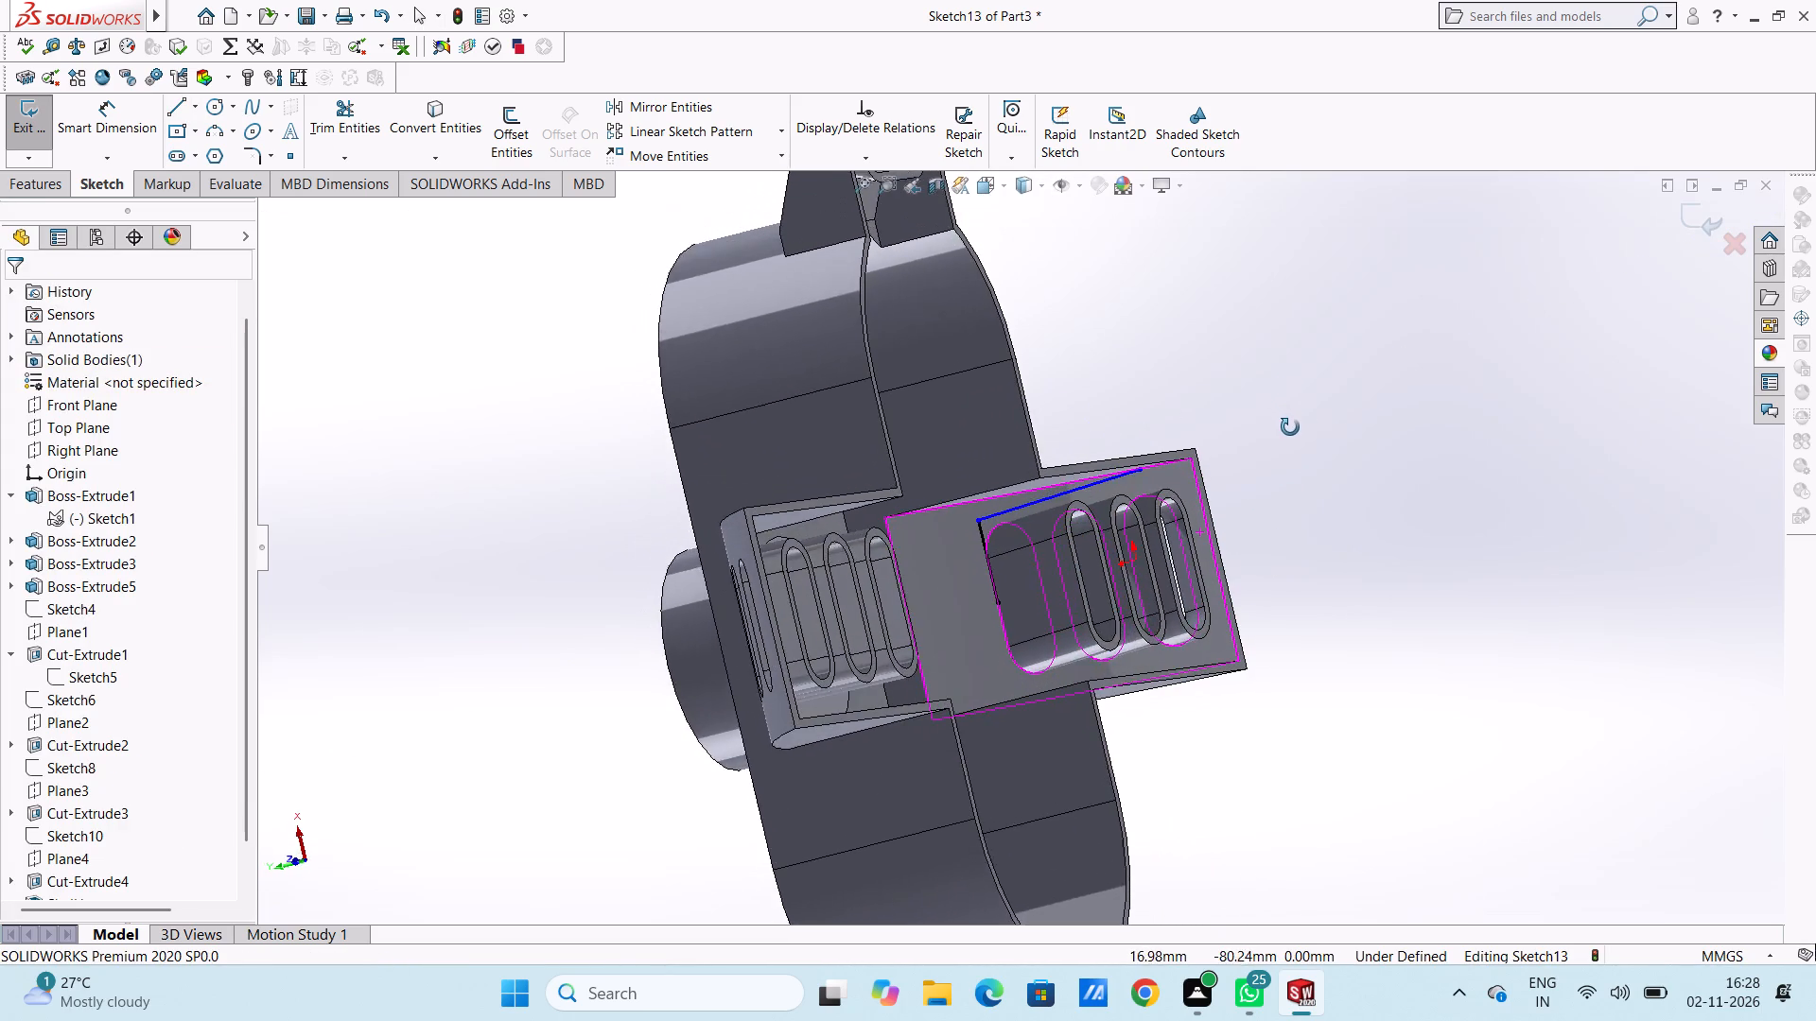
middle_click_drag(1290, 427, 1299, 428)
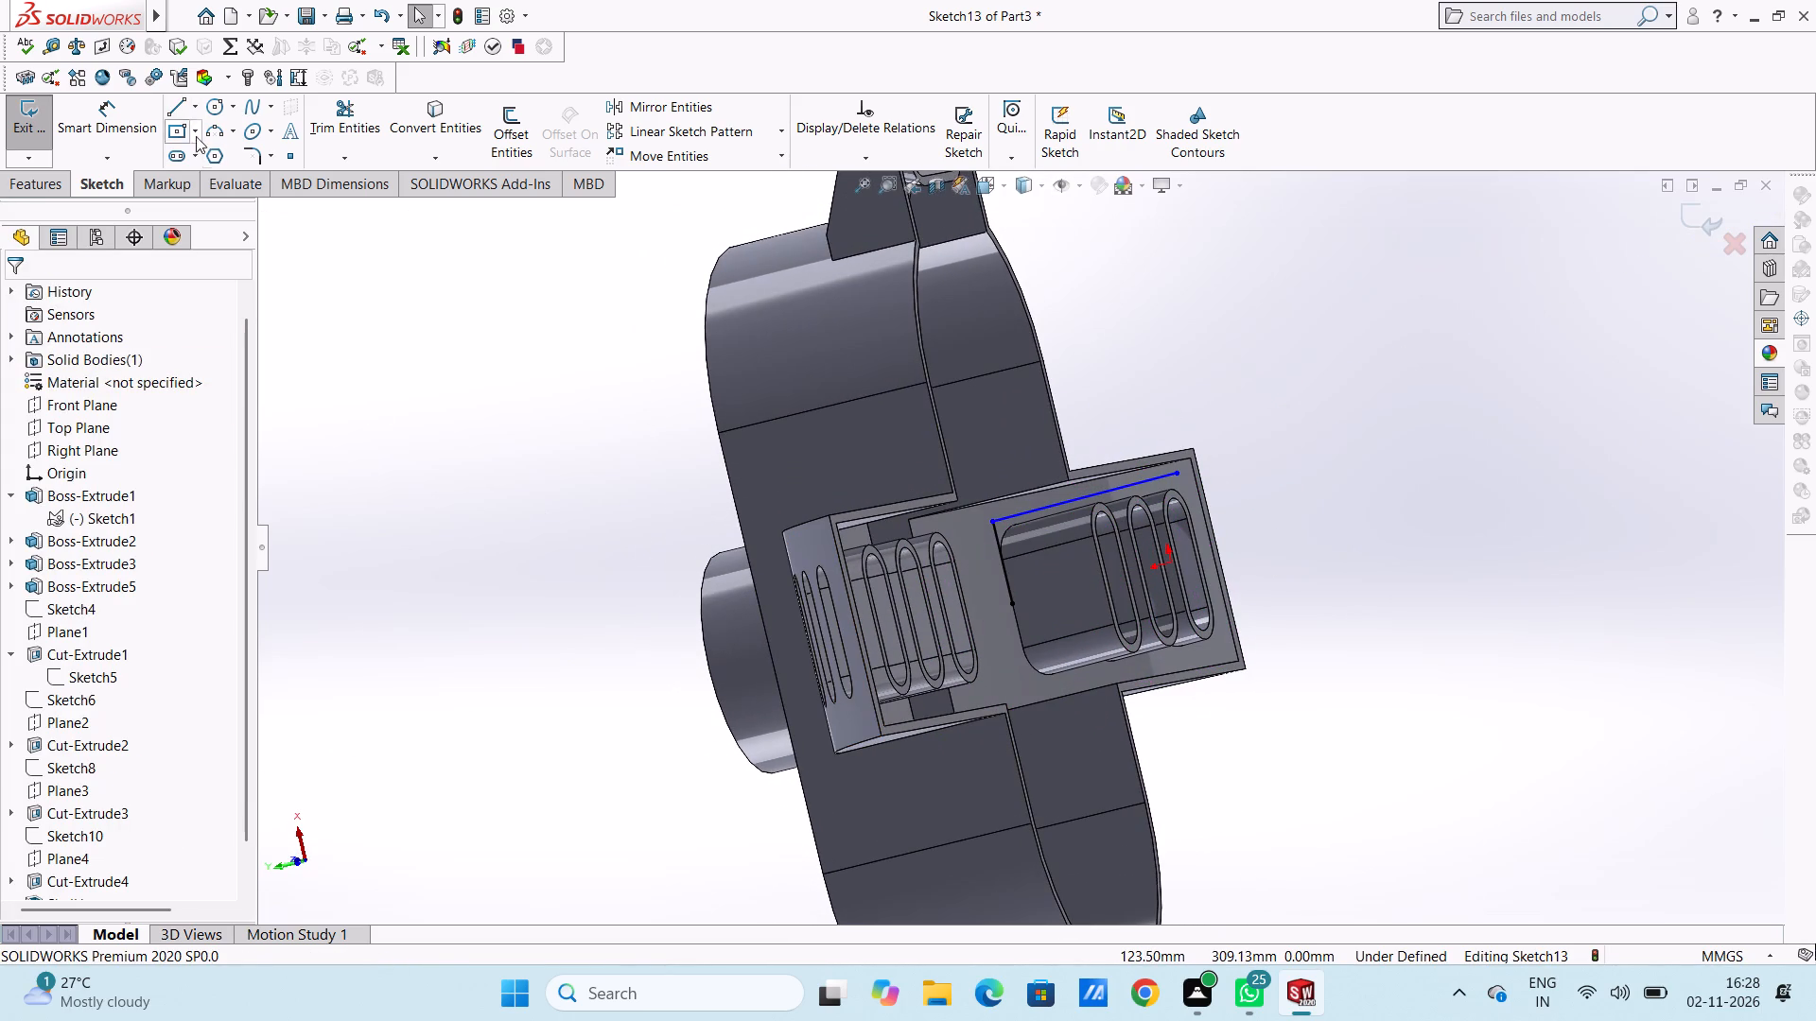
left_click(179, 108)
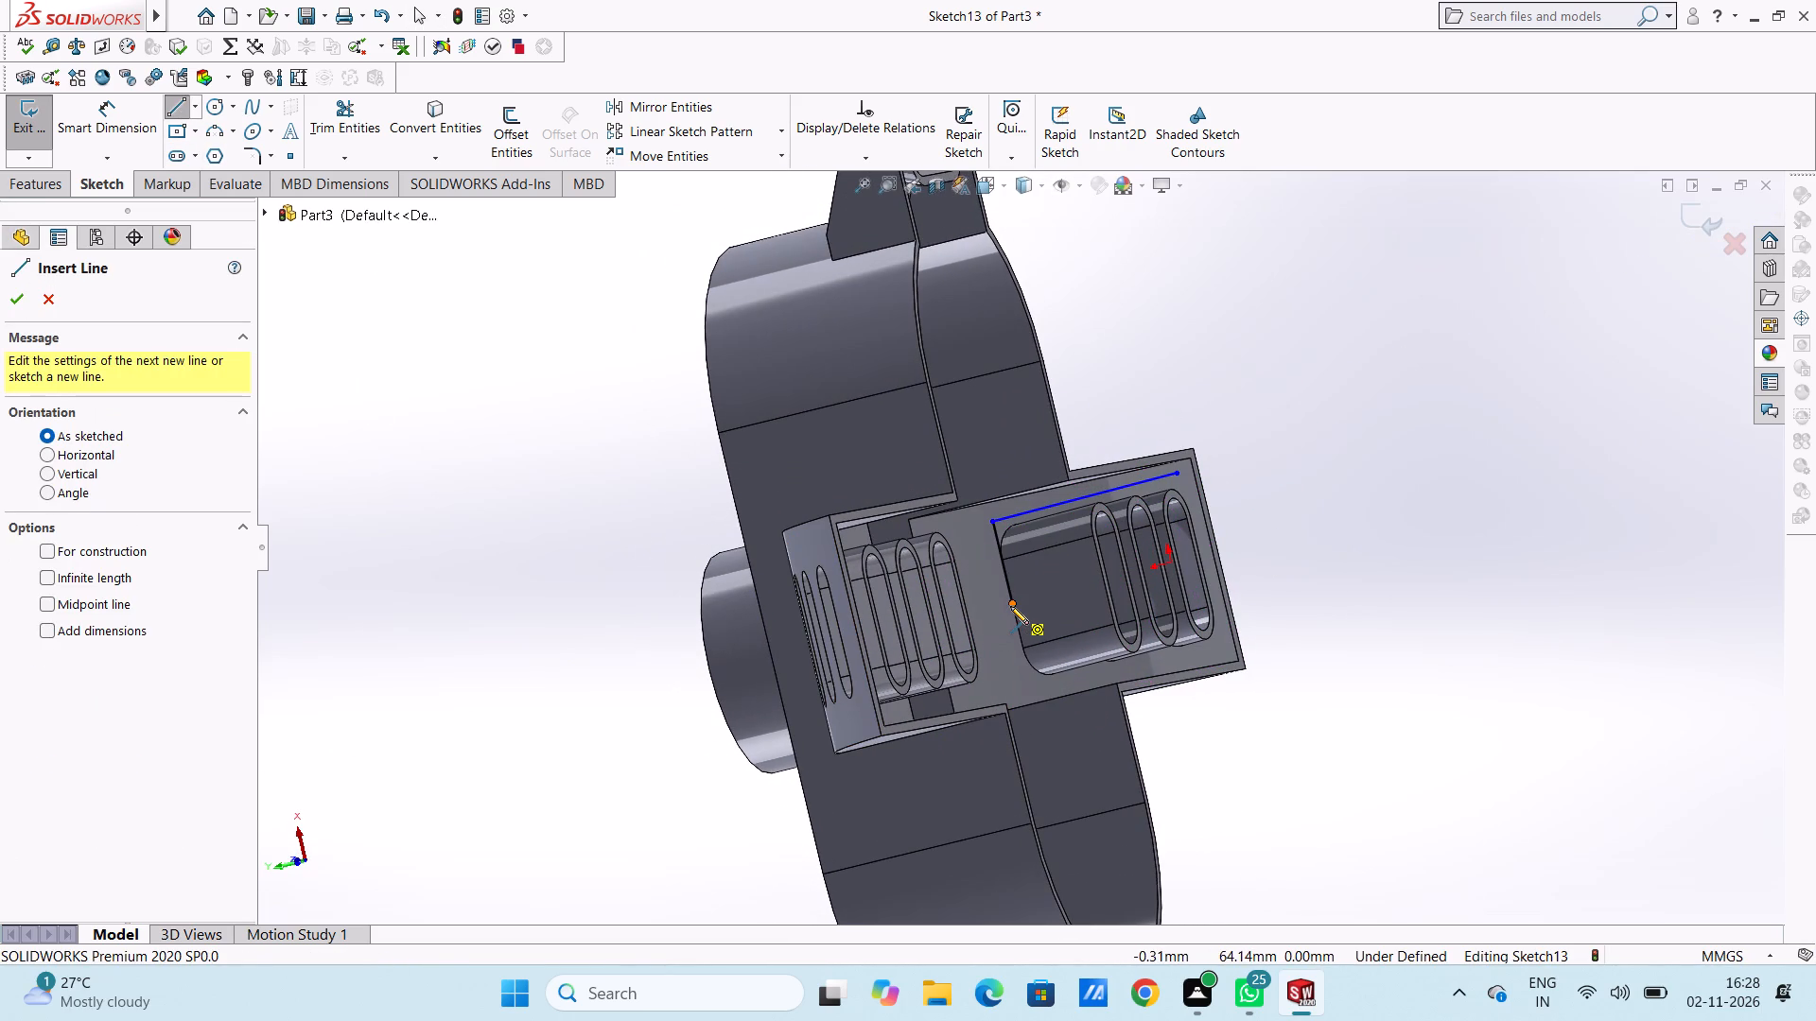
left_click(1010, 605)
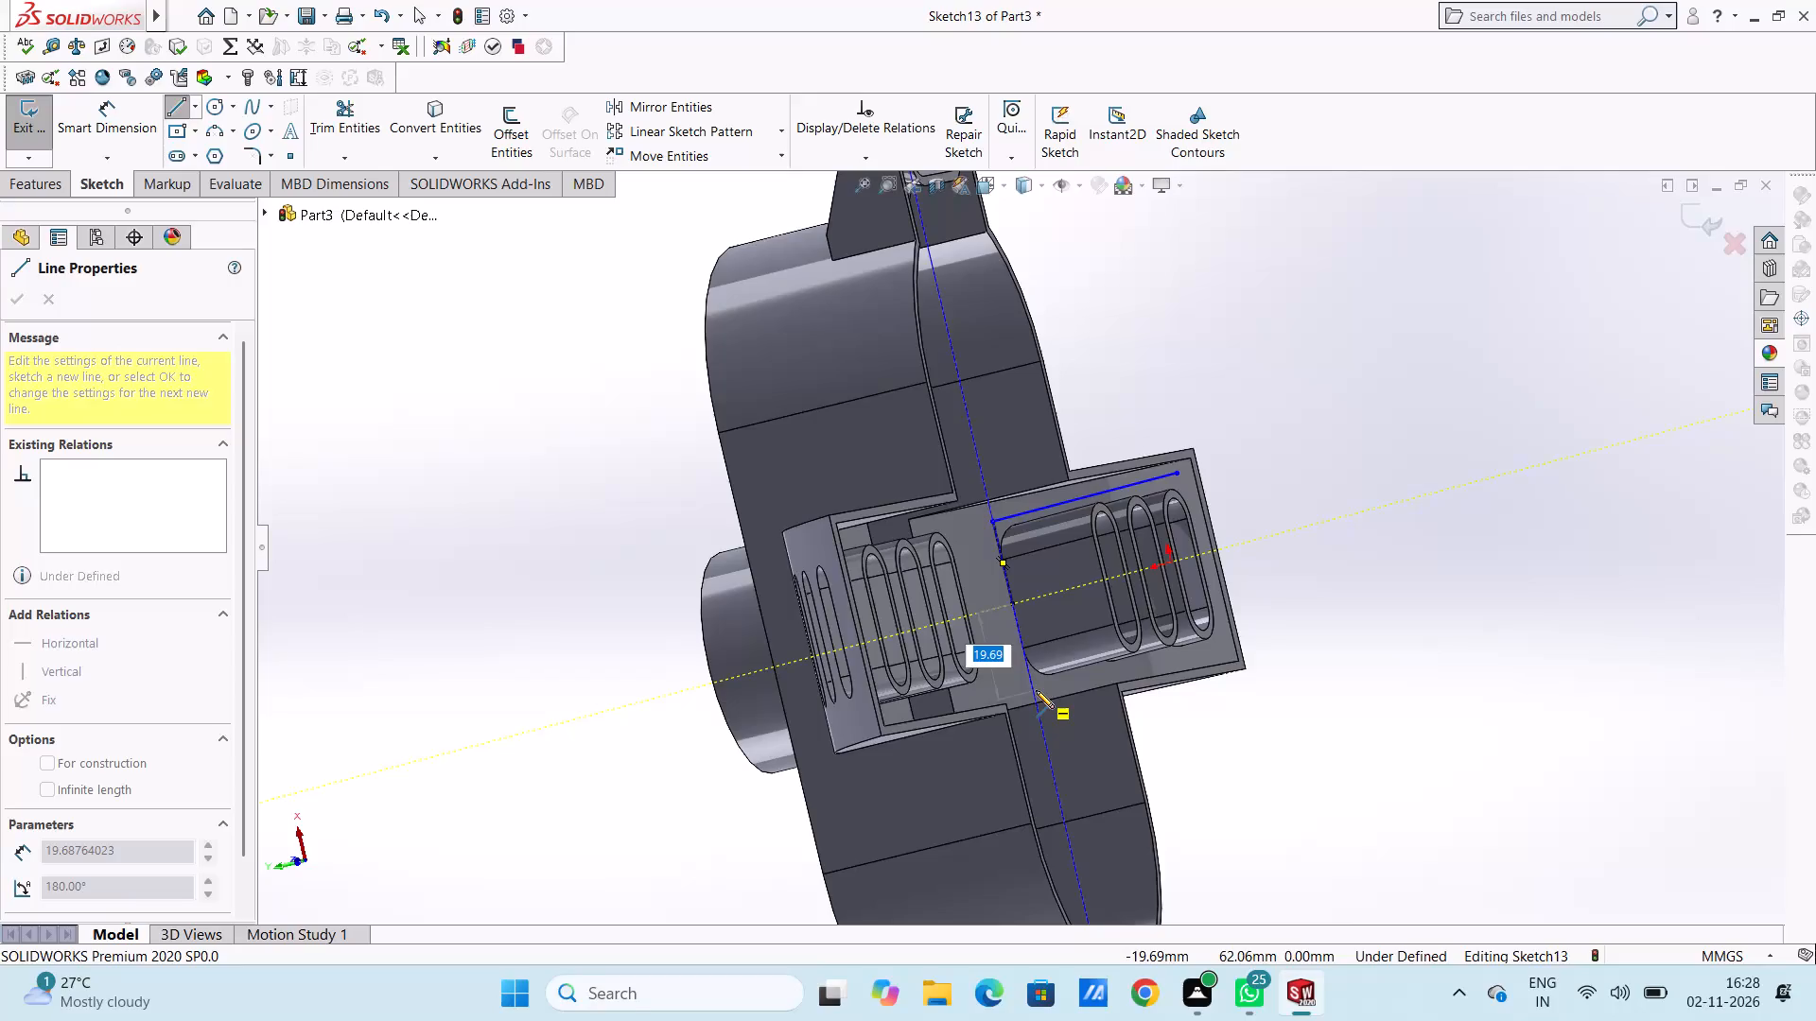
left_click(1036, 689)
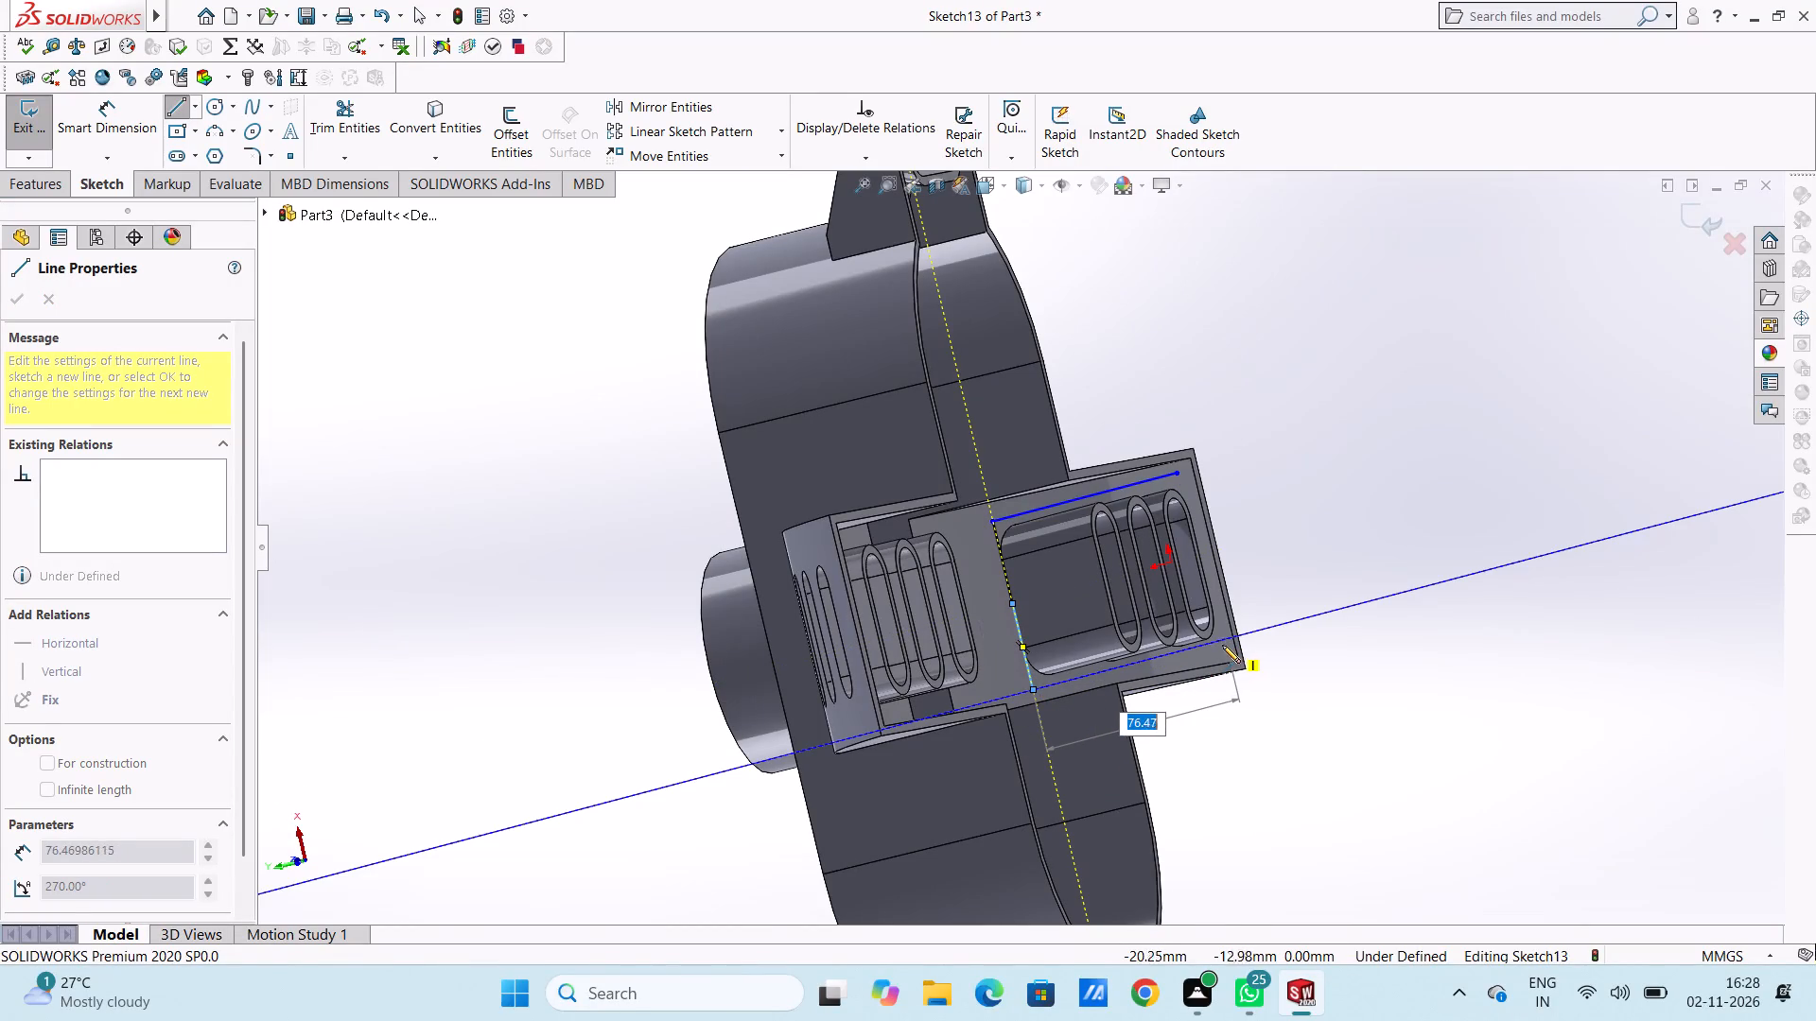
left_click(1221, 646)
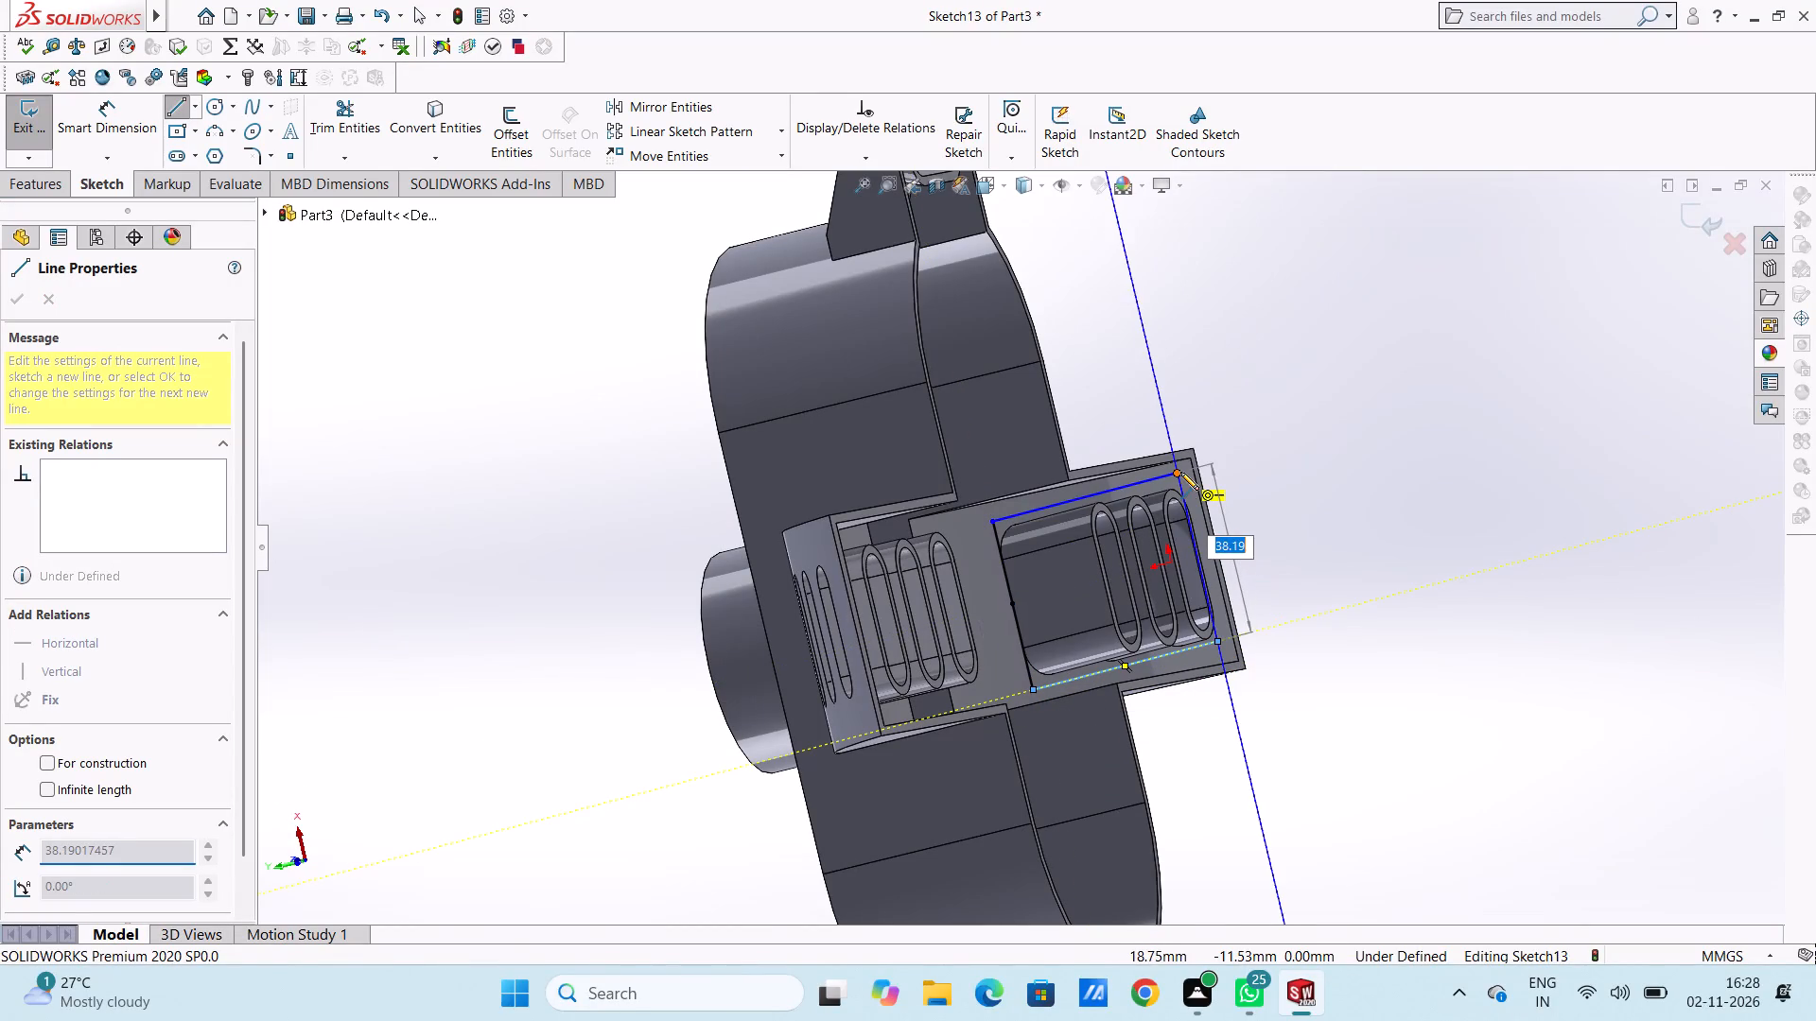
left_click(1180, 472)
right_click(1368, 259)
left_click(1388, 281)
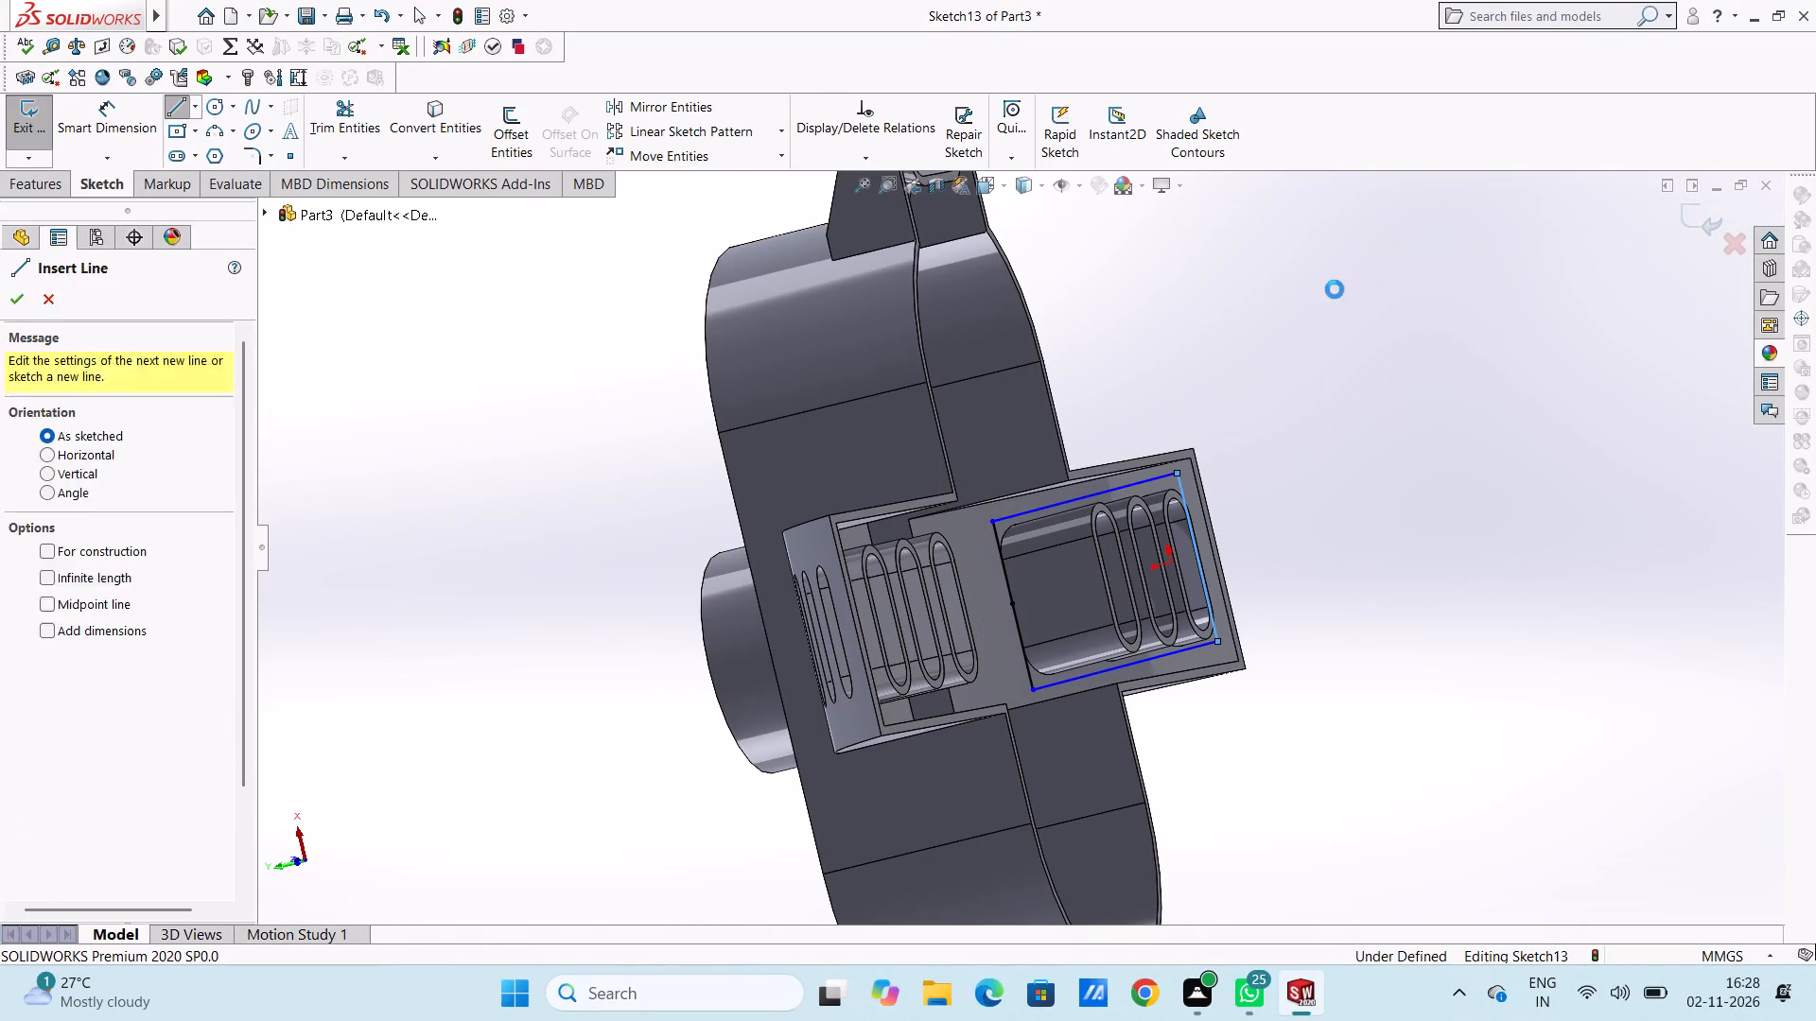
left_click(1335, 289)
Dimension the rectangle's upper half-end line, its adjoining long side and the full opposite end, keeping the lengths as drawn.
left_click(118, 114)
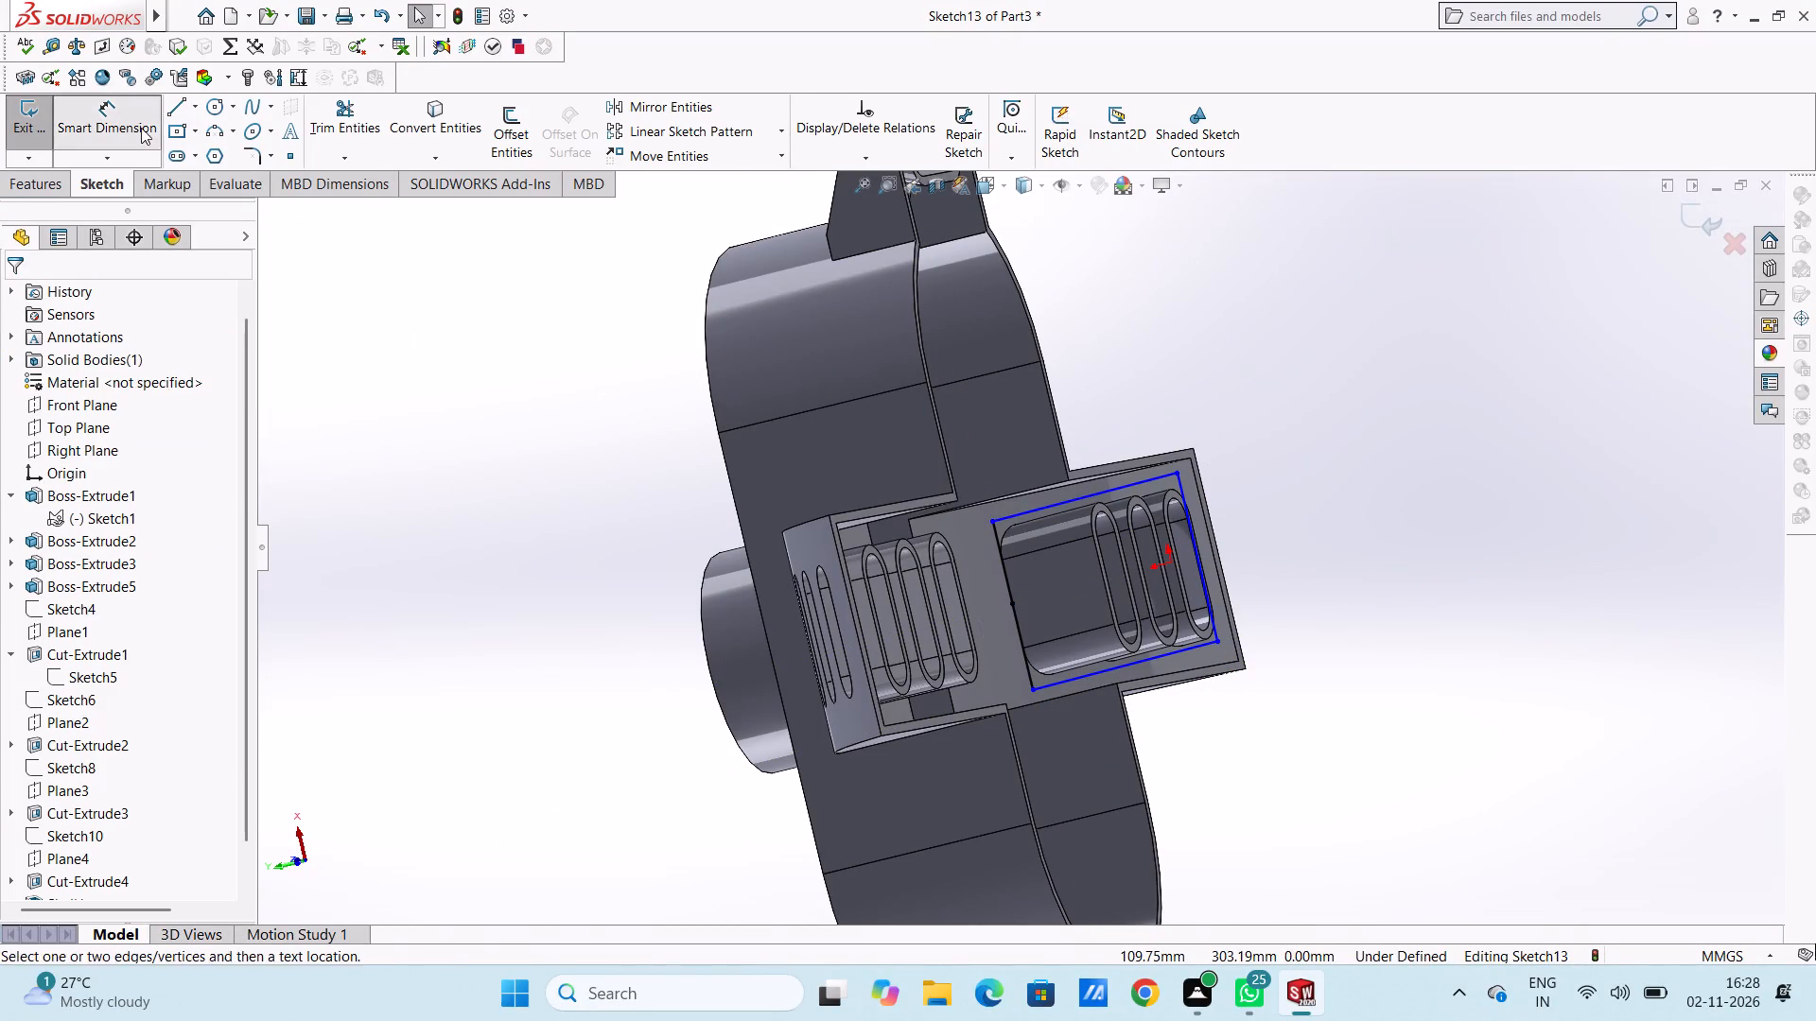
scroll(1001, 421, "up", 2)
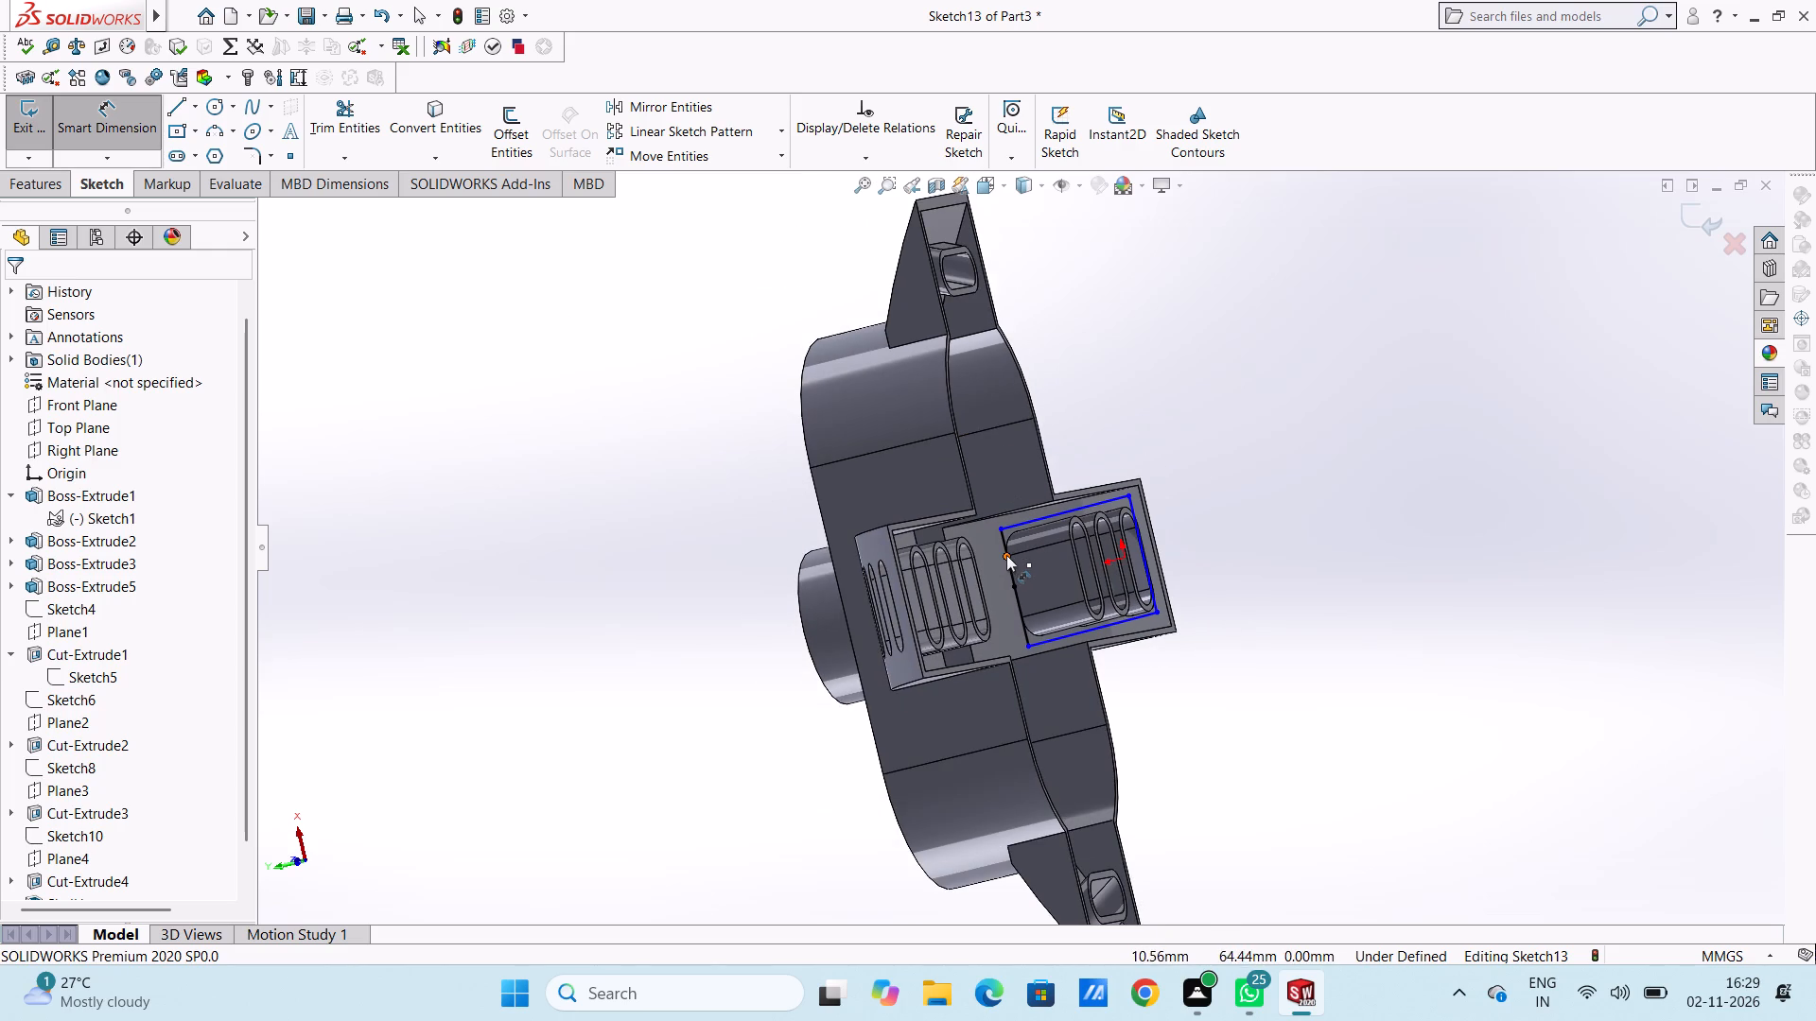
left_click(1006, 555)
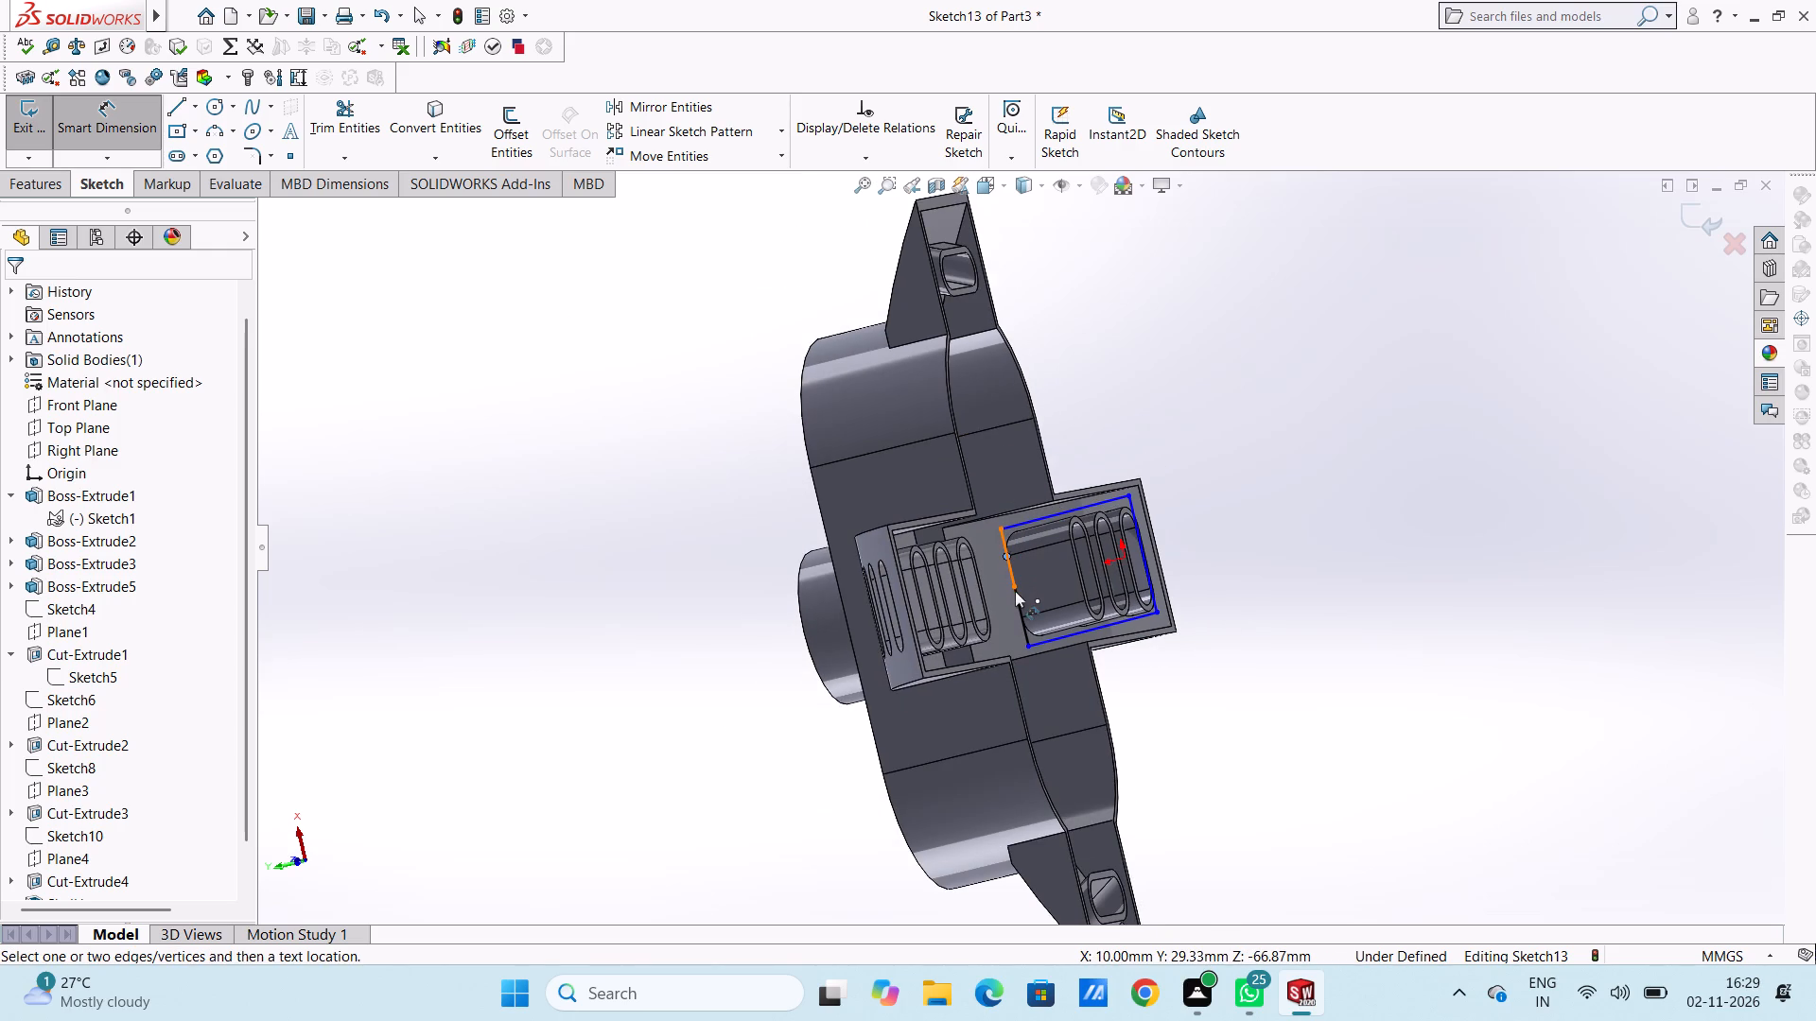
key("Escape")
left_click(1010, 557)
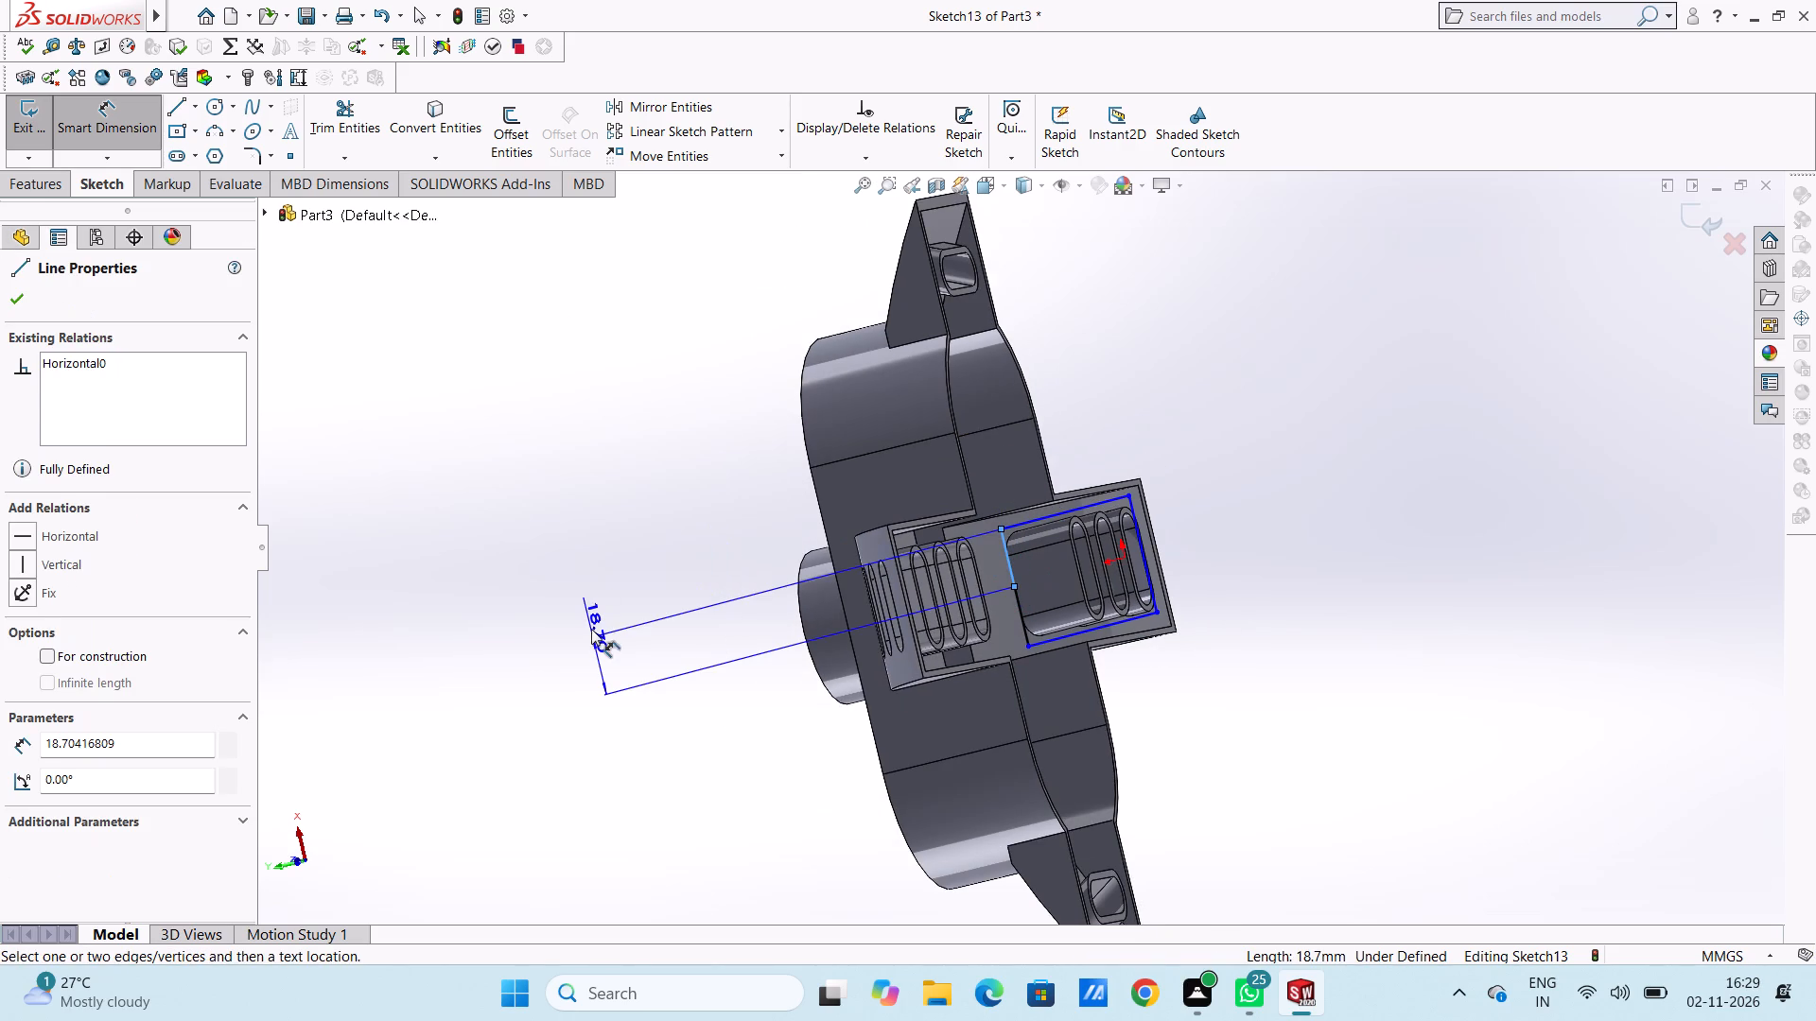
left_click_drag(591, 629, 588, 619)
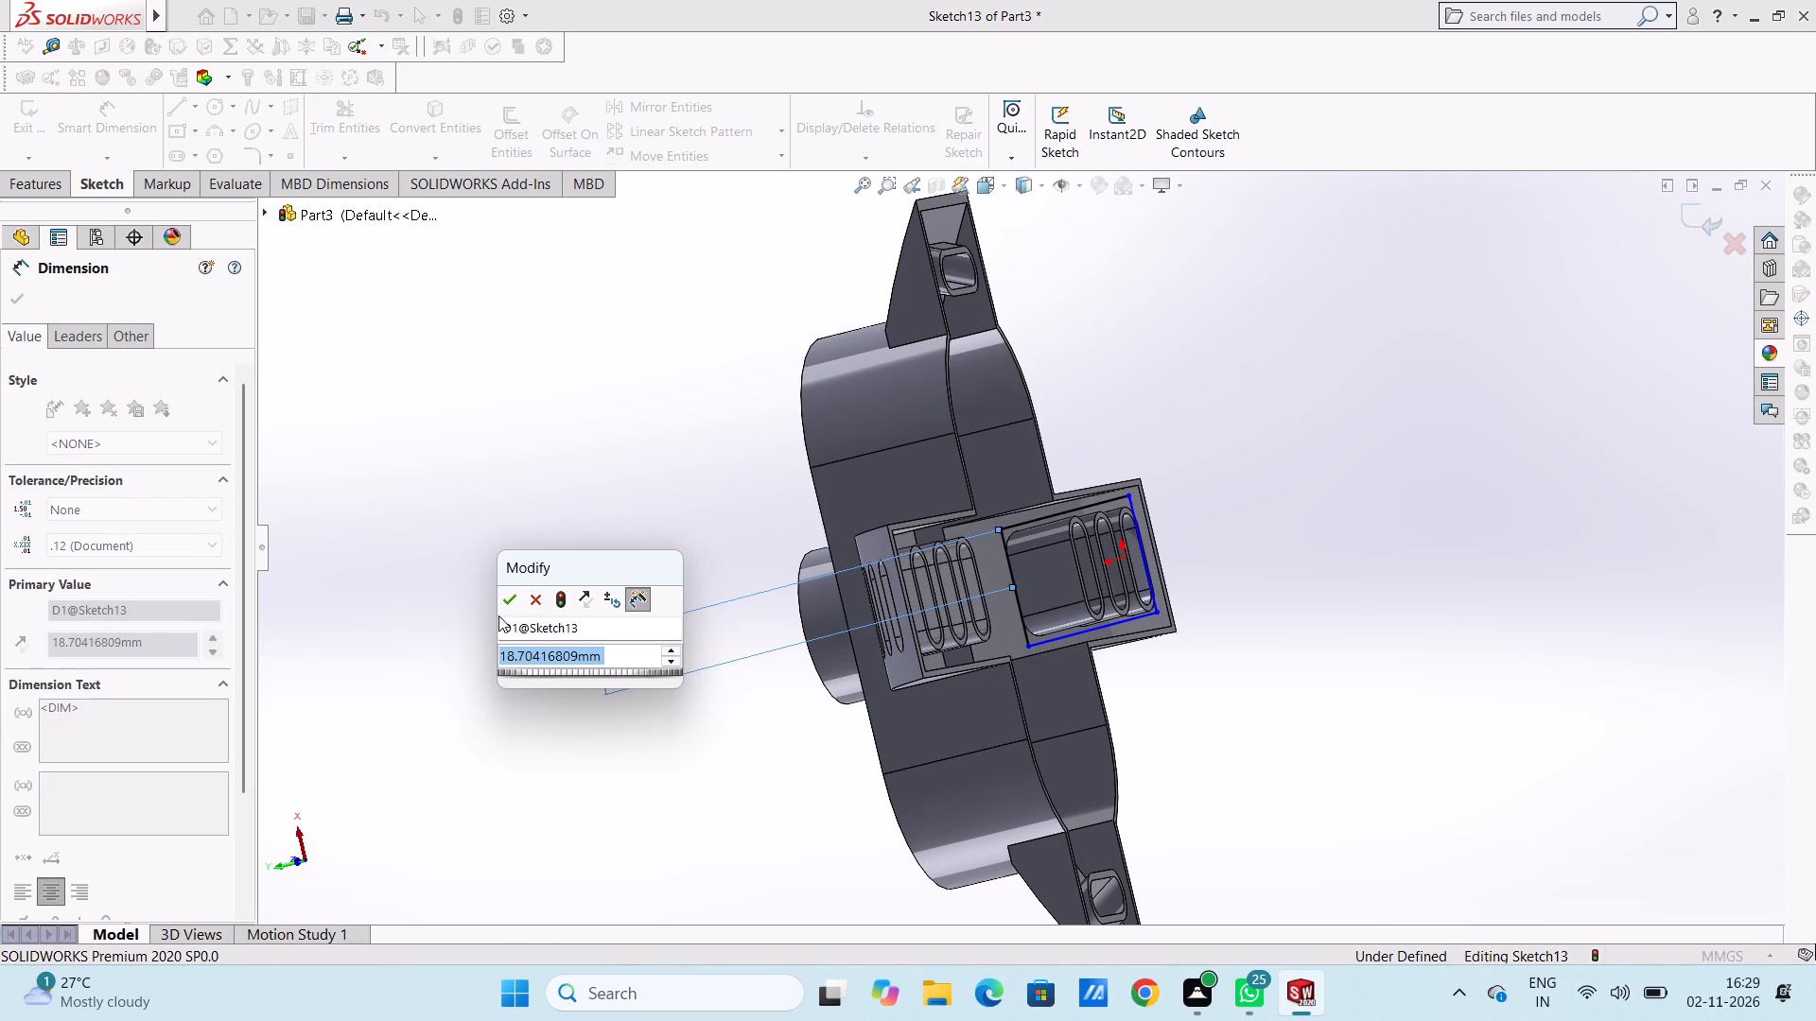
left_click(507, 600)
left_click(535, 504)
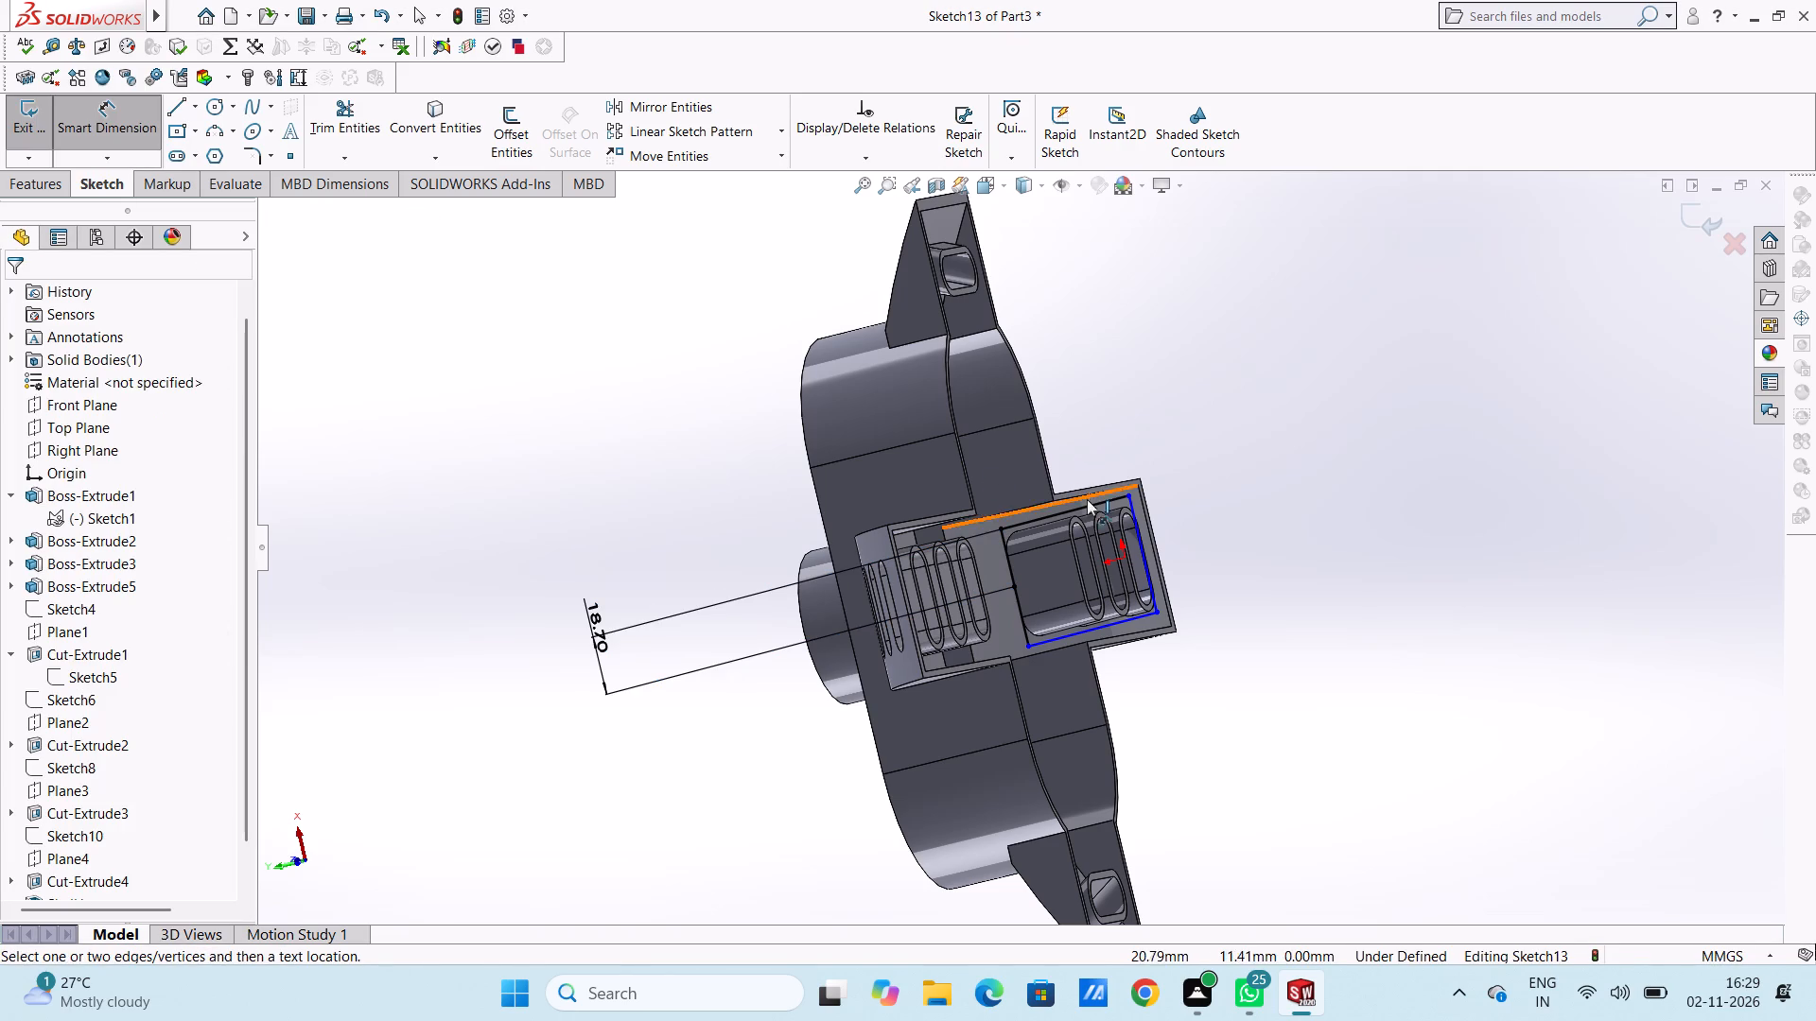
left_click(1084, 503)
left_click(1199, 359)
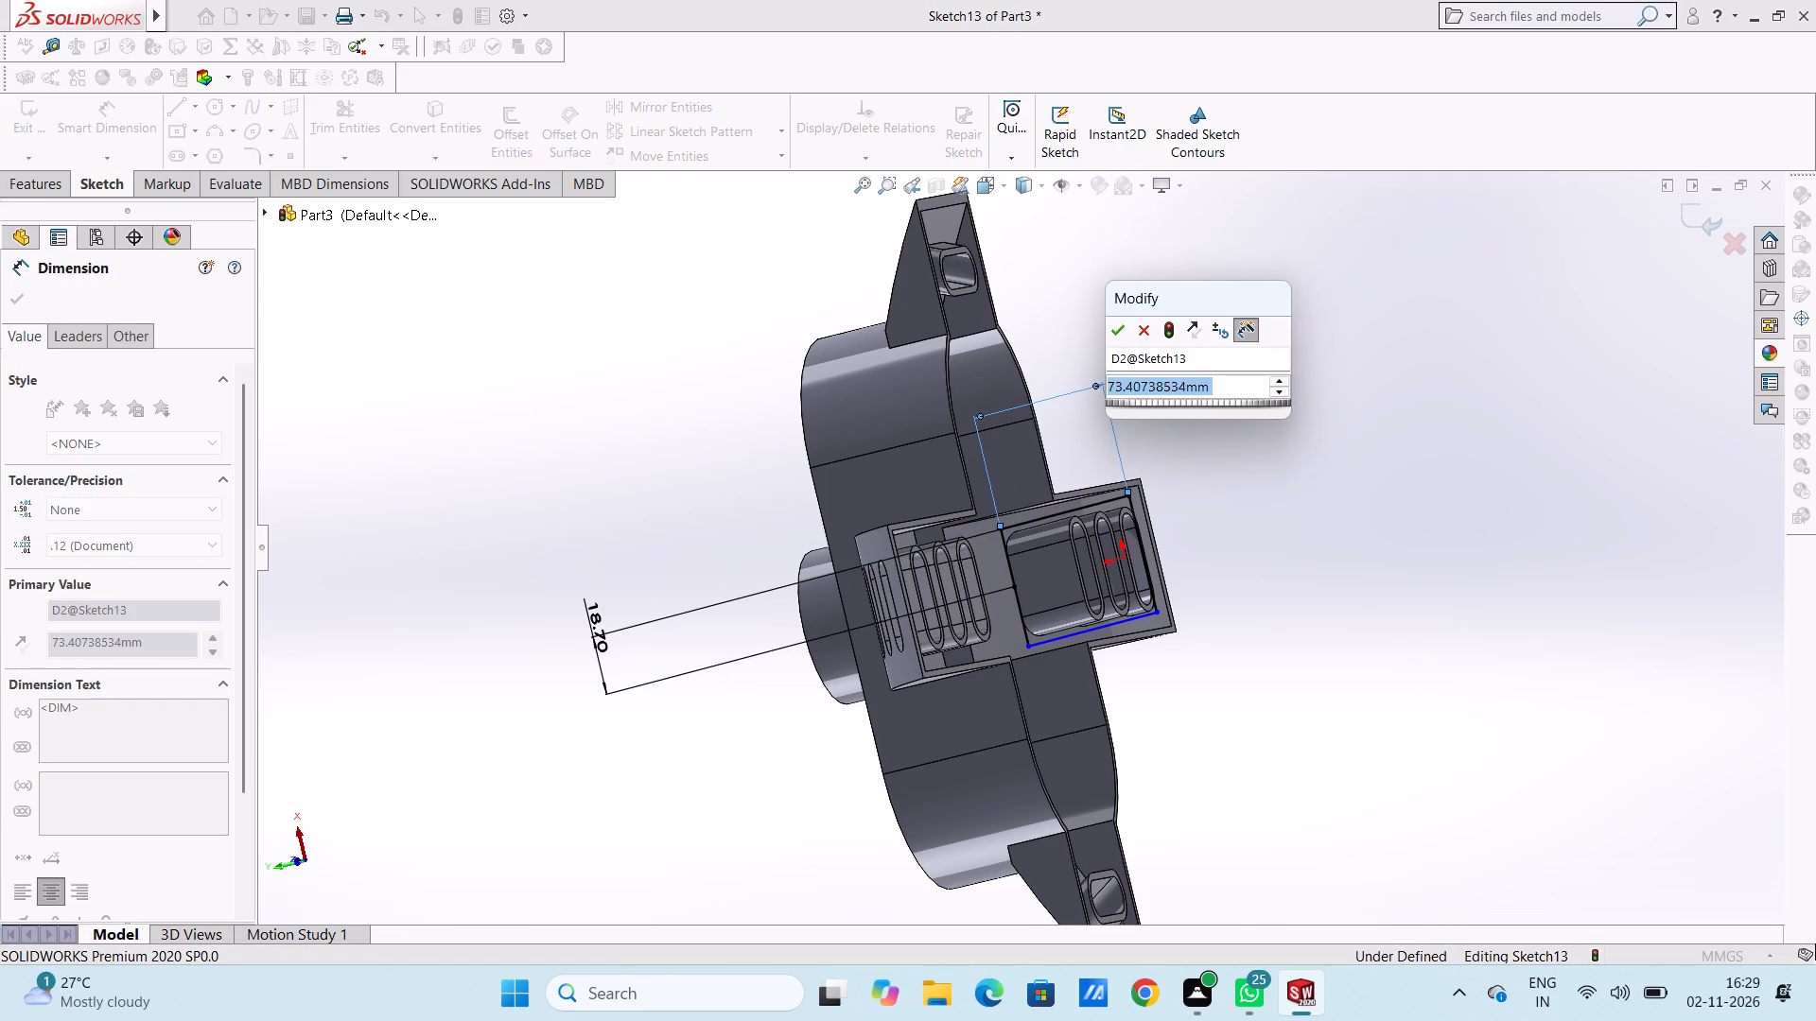
double_click(1113, 333)
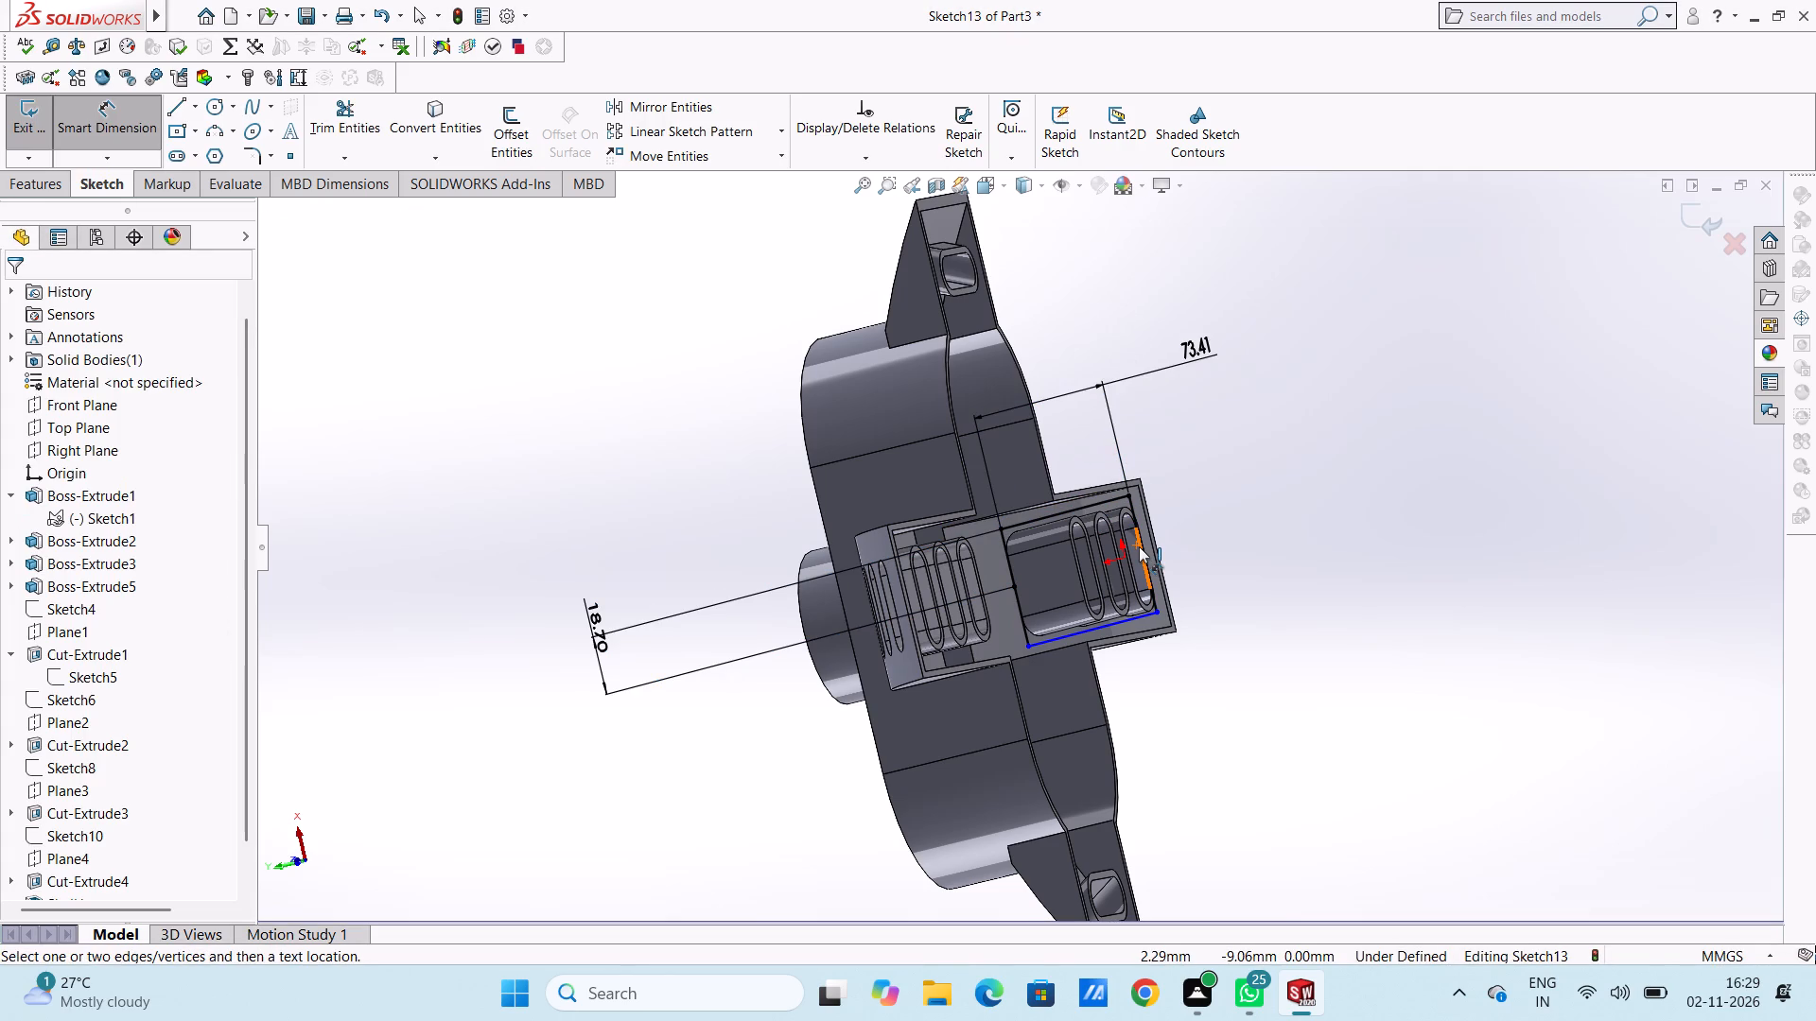
left_click(1139, 546)
left_click(1327, 463)
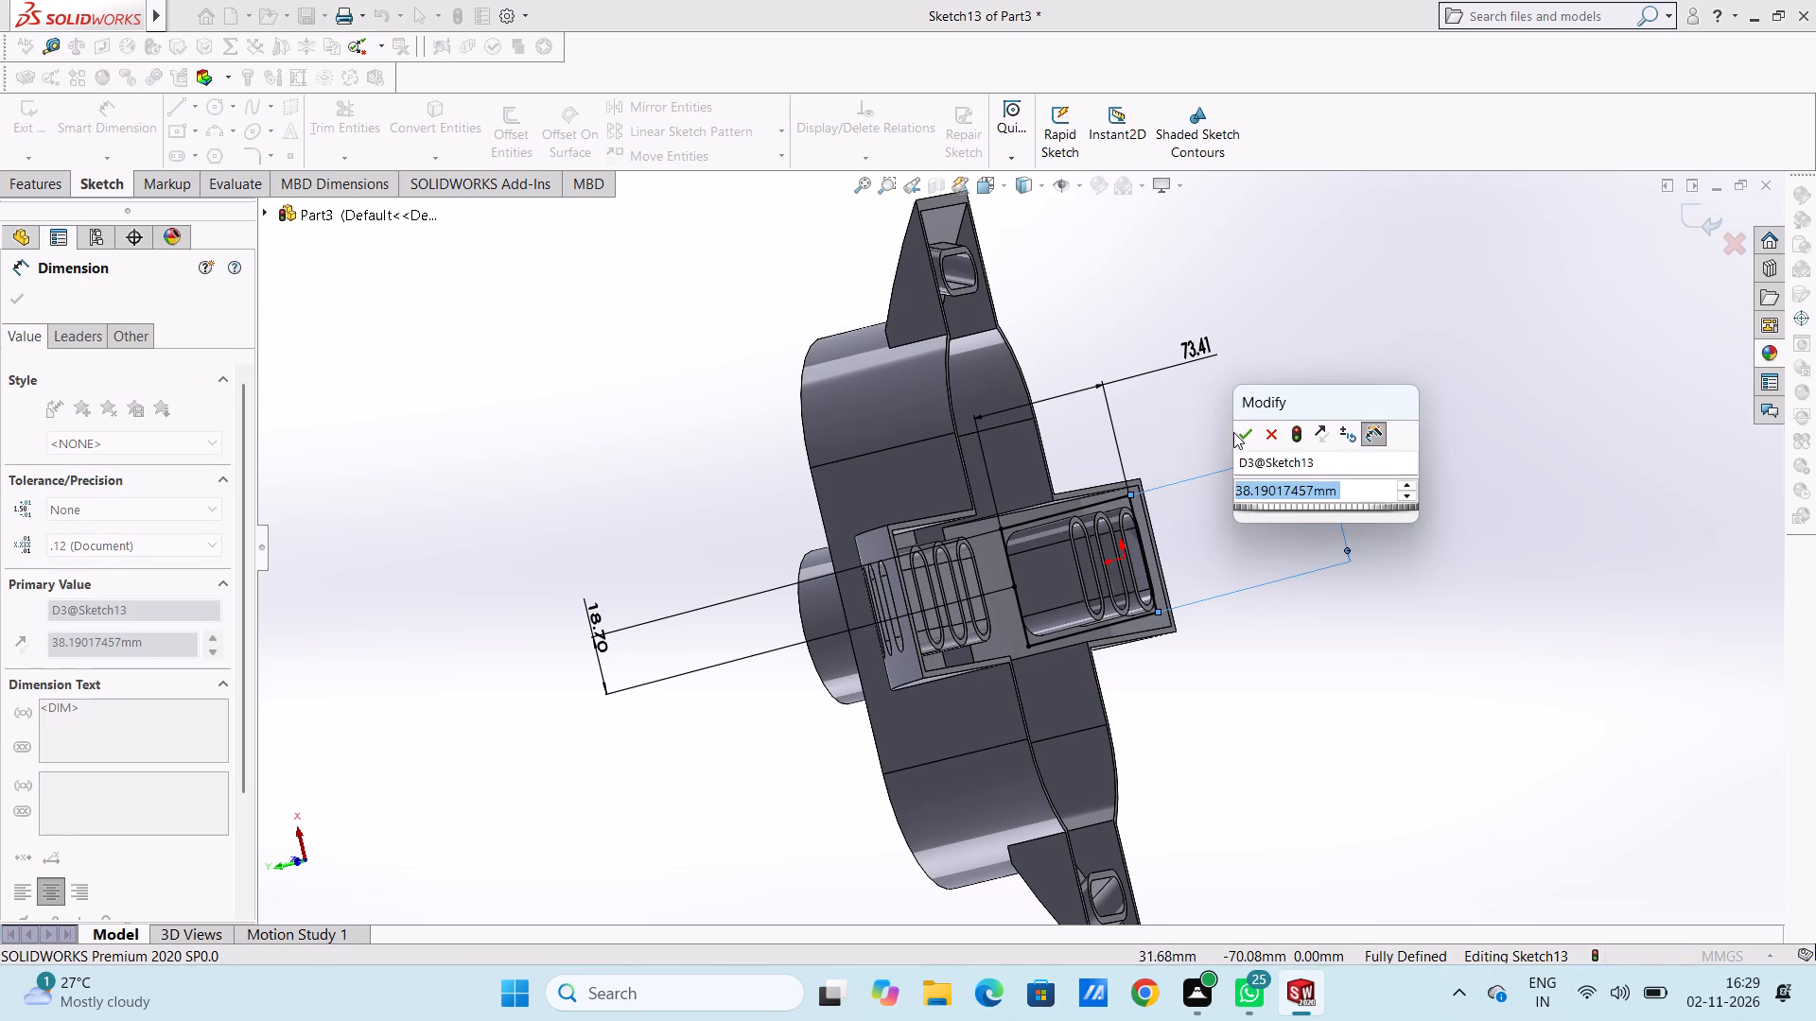
left_click(1239, 431)
left_click(1186, 407)
Cut-extrude the rectangle blind 50 mm from the sketch plane through the raised slot walls of the side feature.
middle_click_drag(1222, 397, 1139, 459)
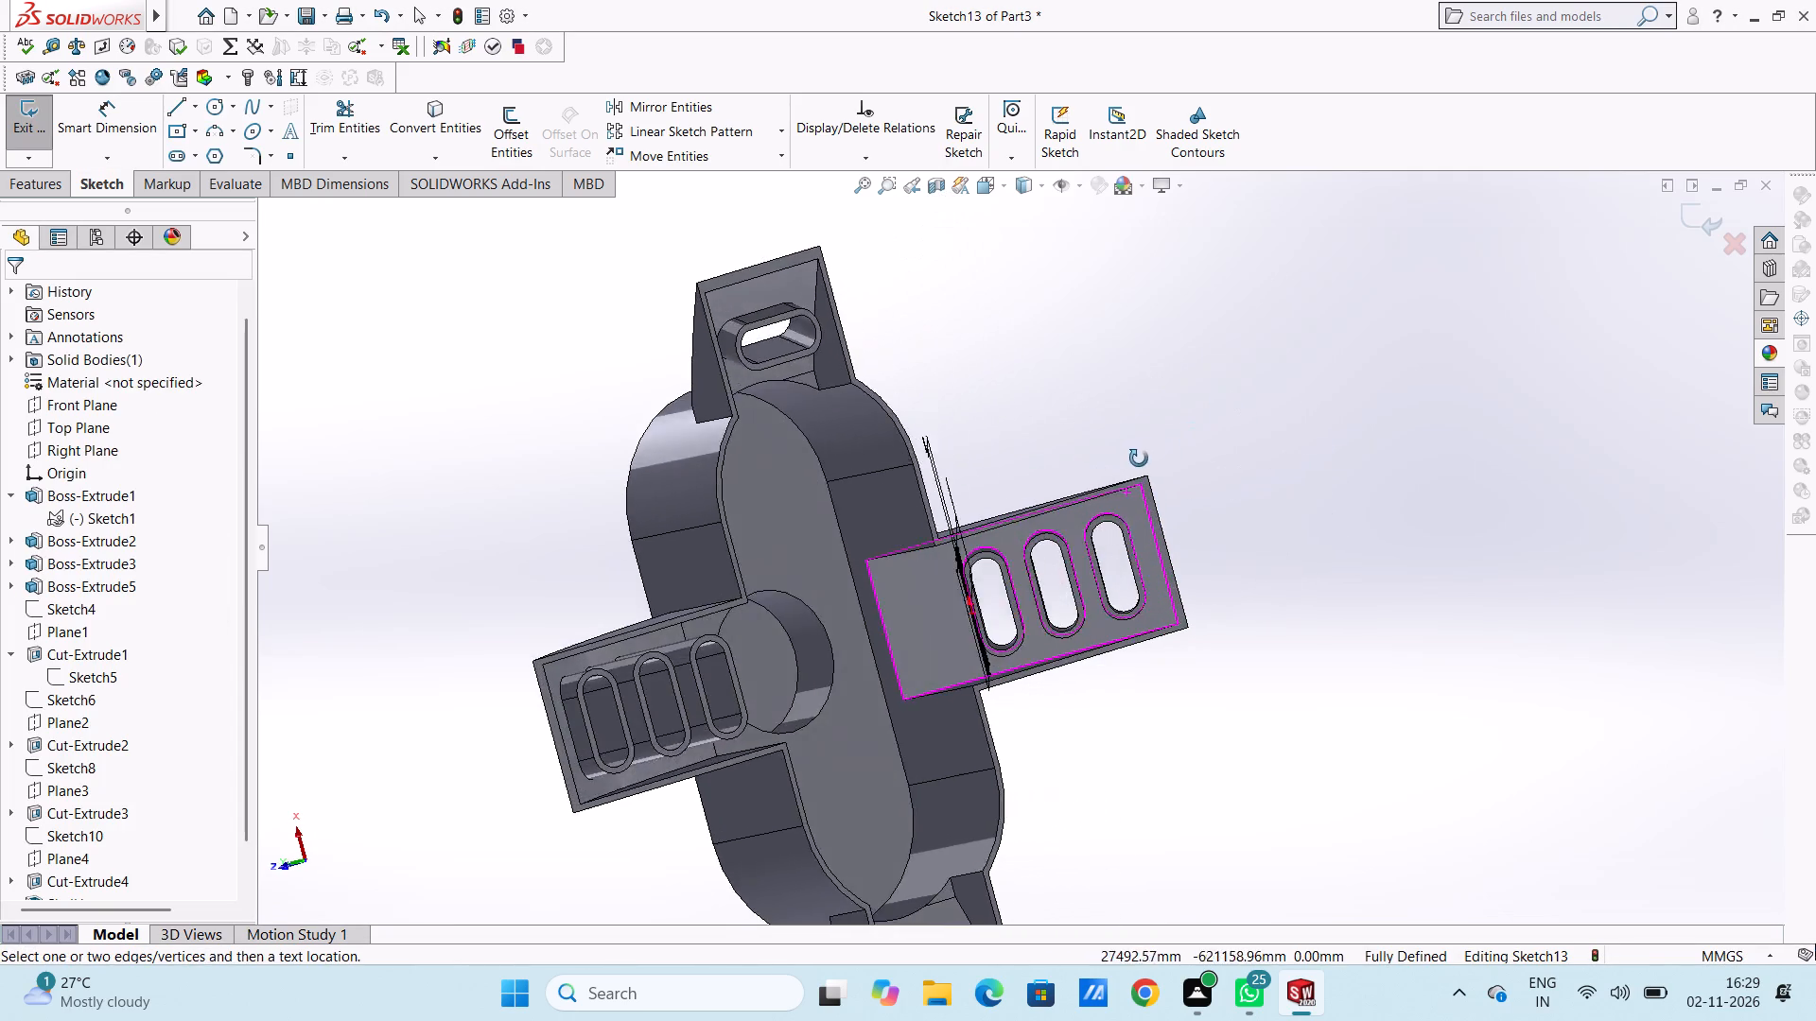
middle_click_drag(1139, 459, 1243, 459)
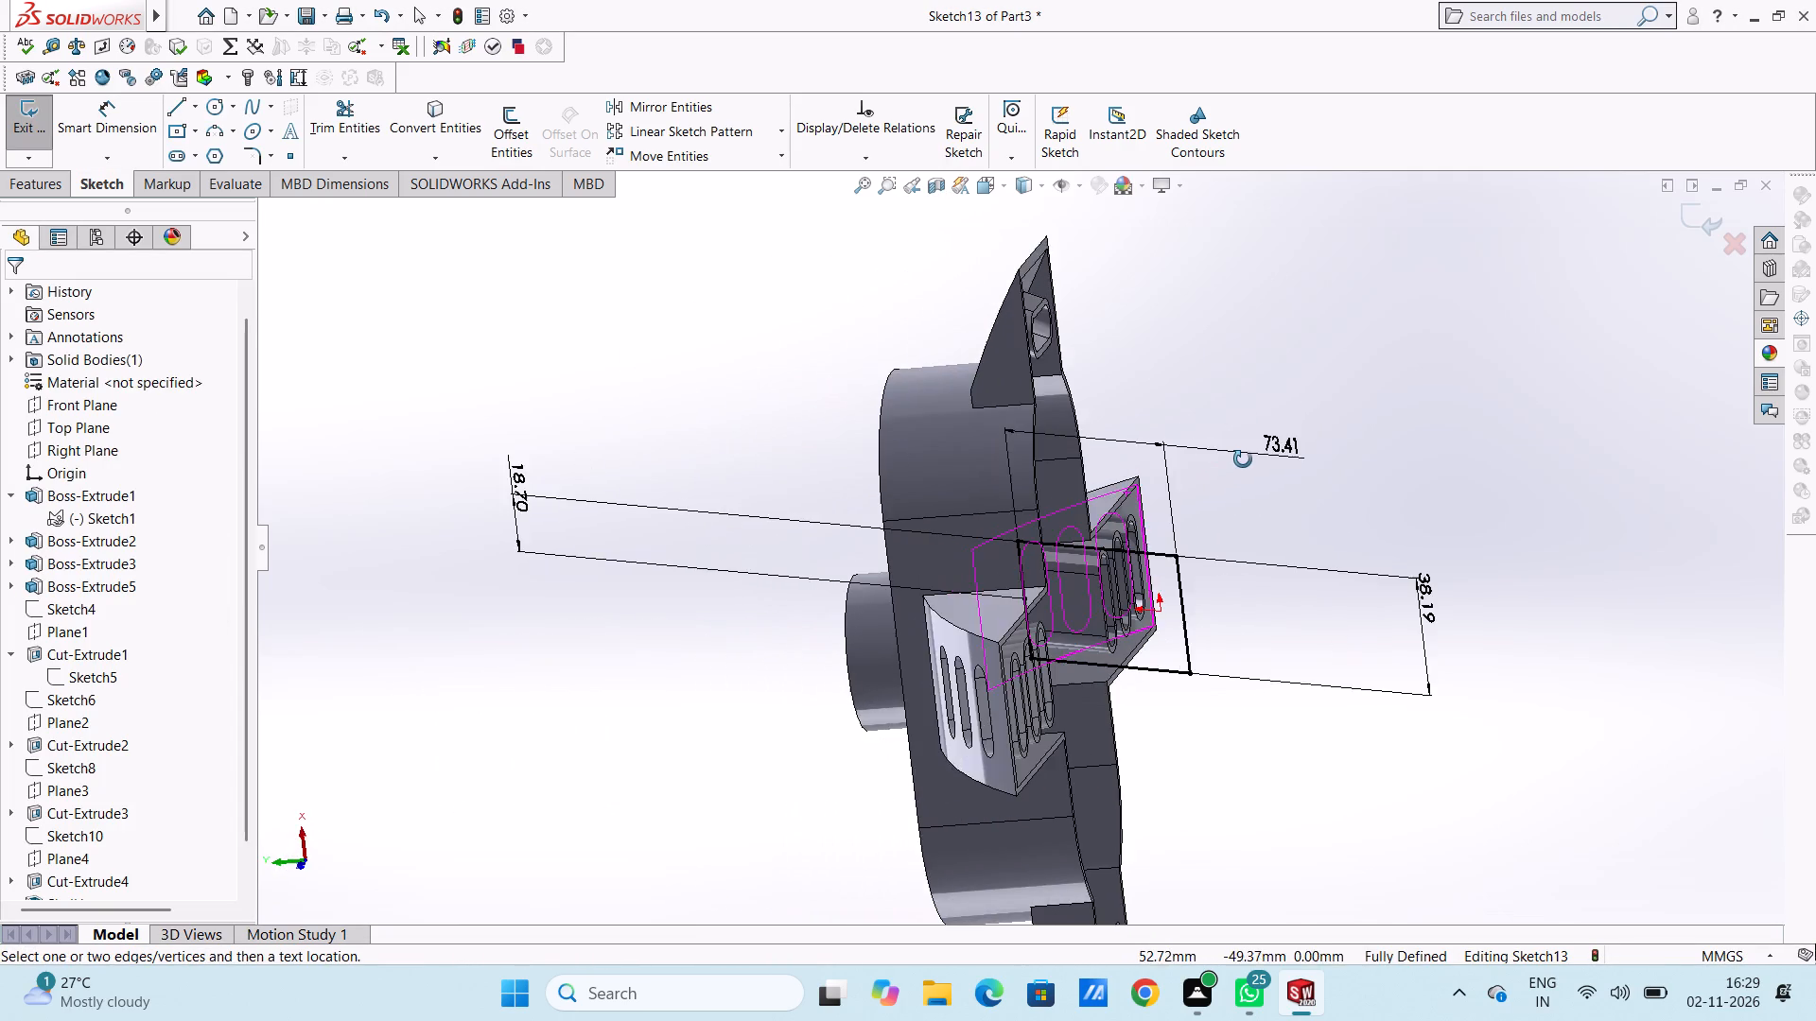
middle_click_drag(1243, 459, 1172, 468)
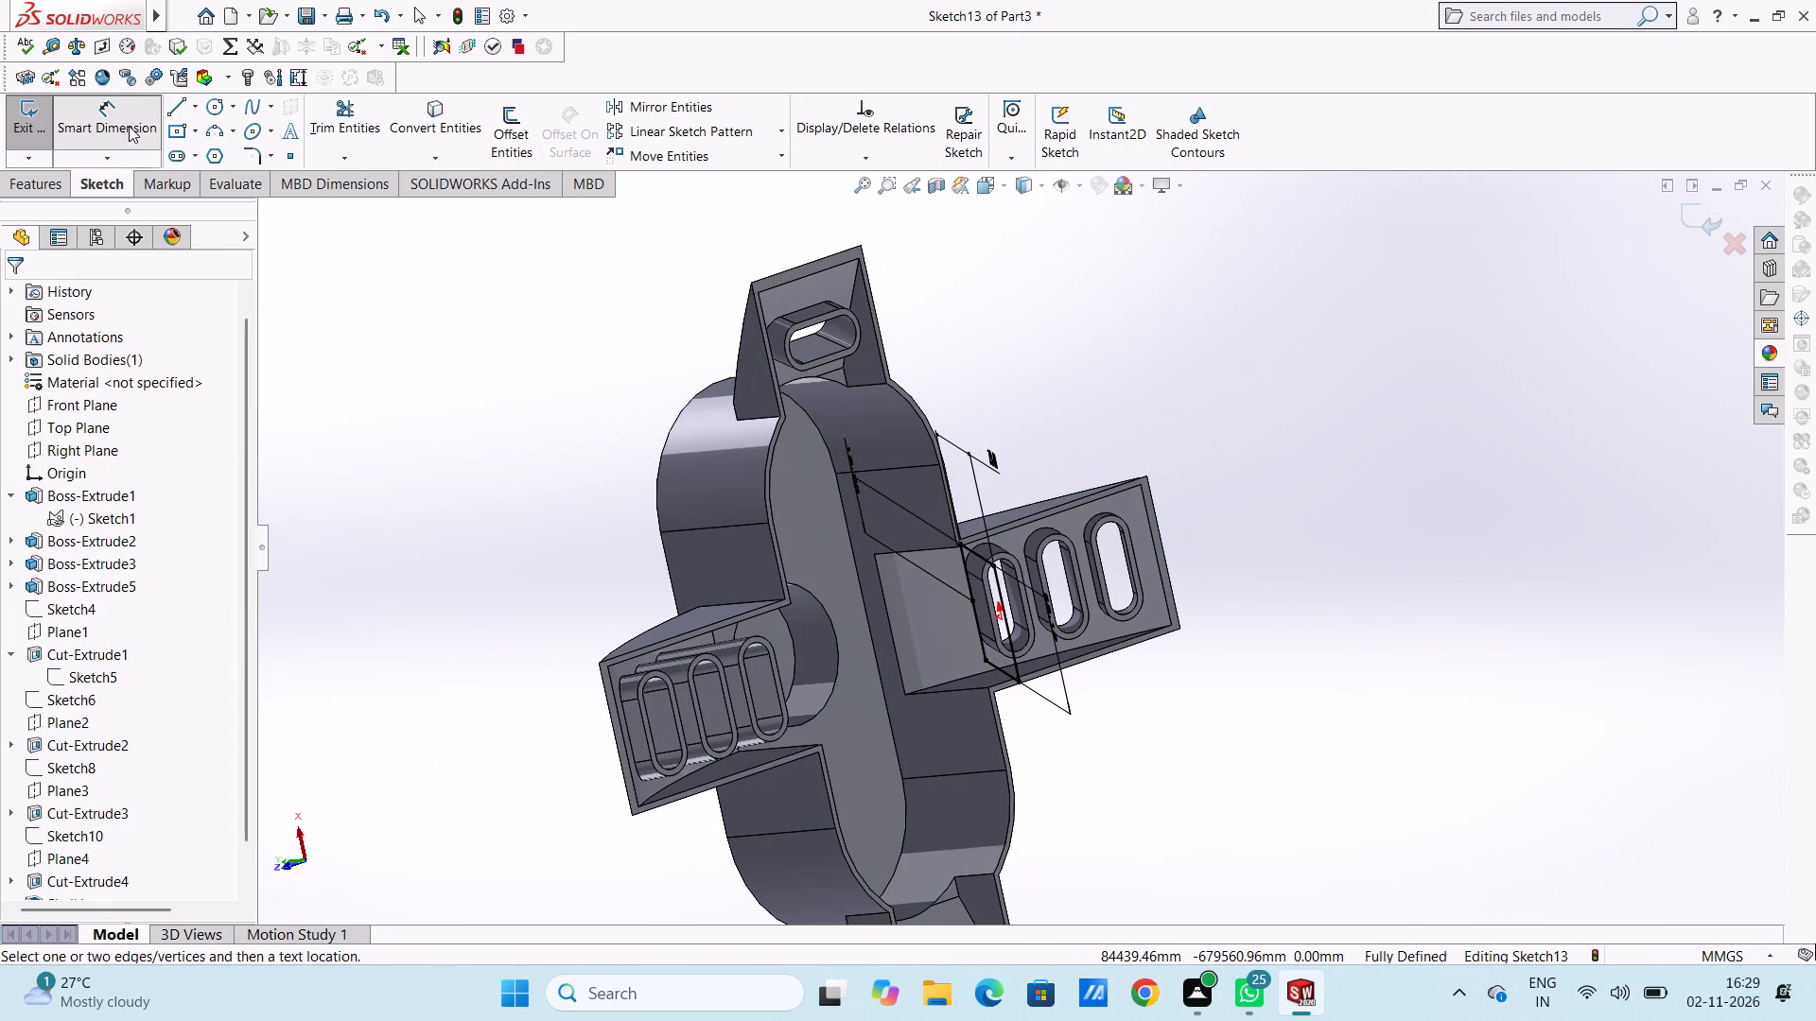
left_click(124, 118)
left_click(47, 183)
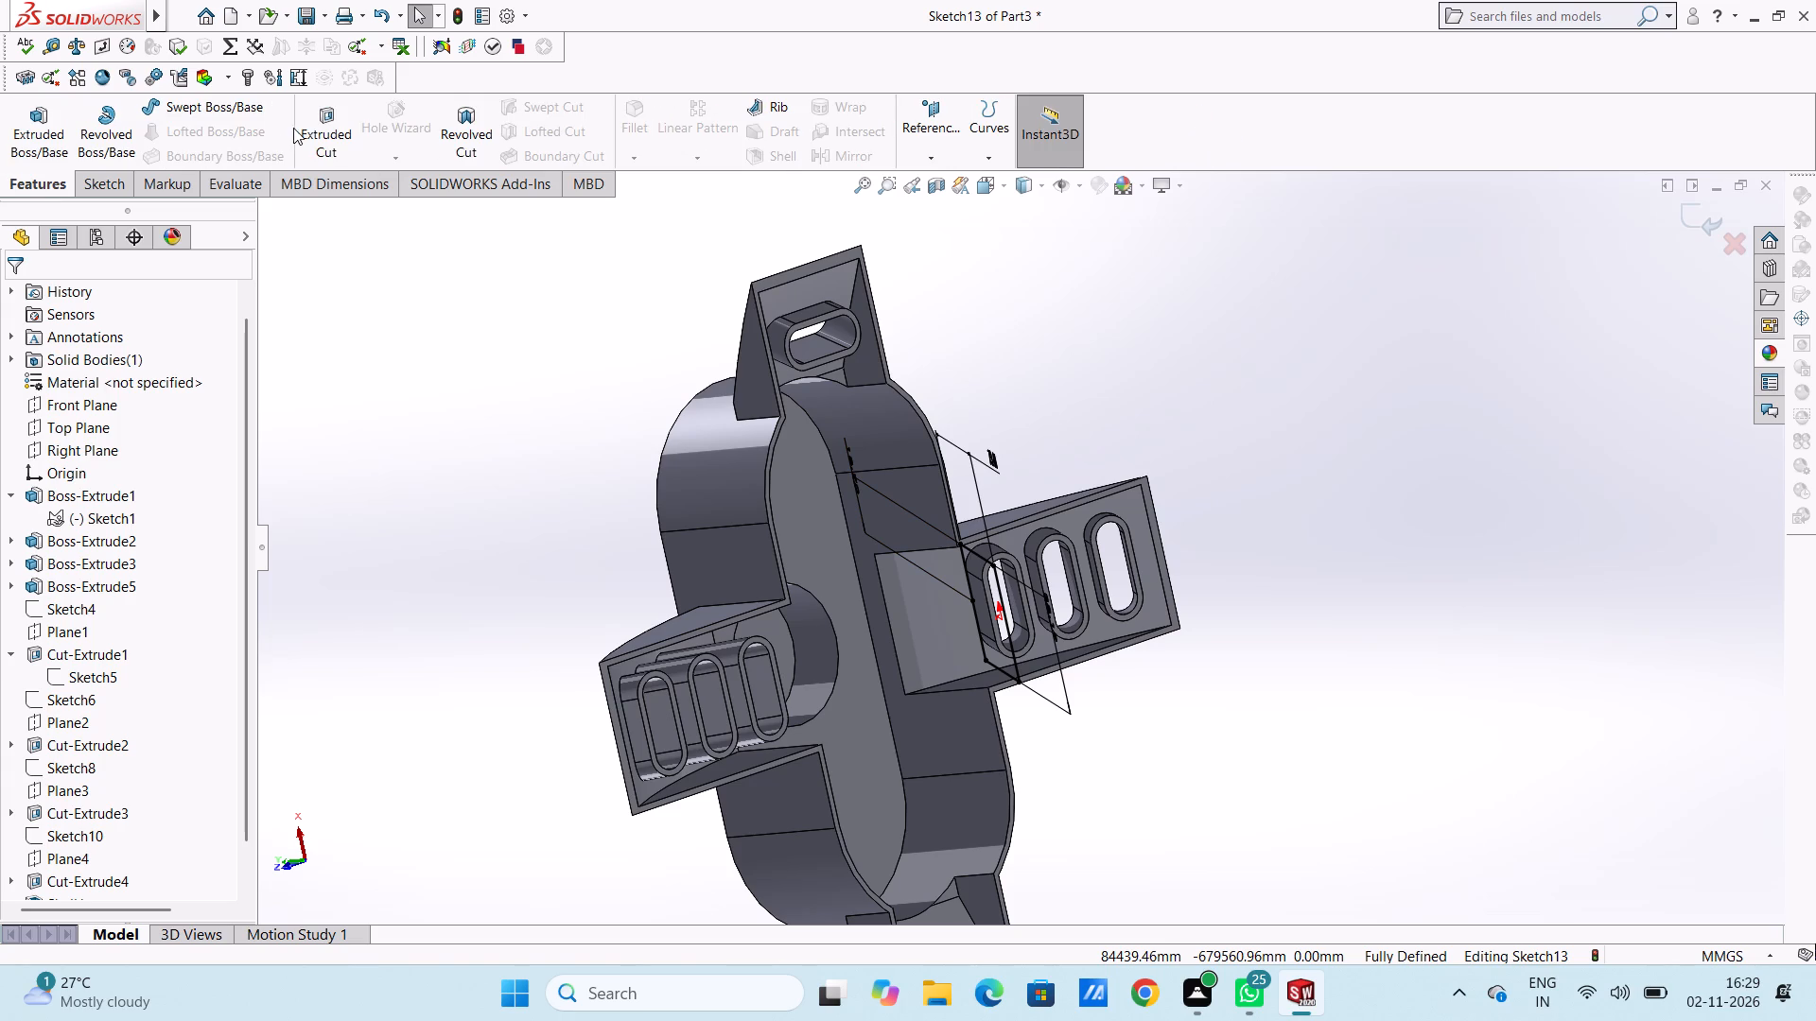
left_click(329, 132)
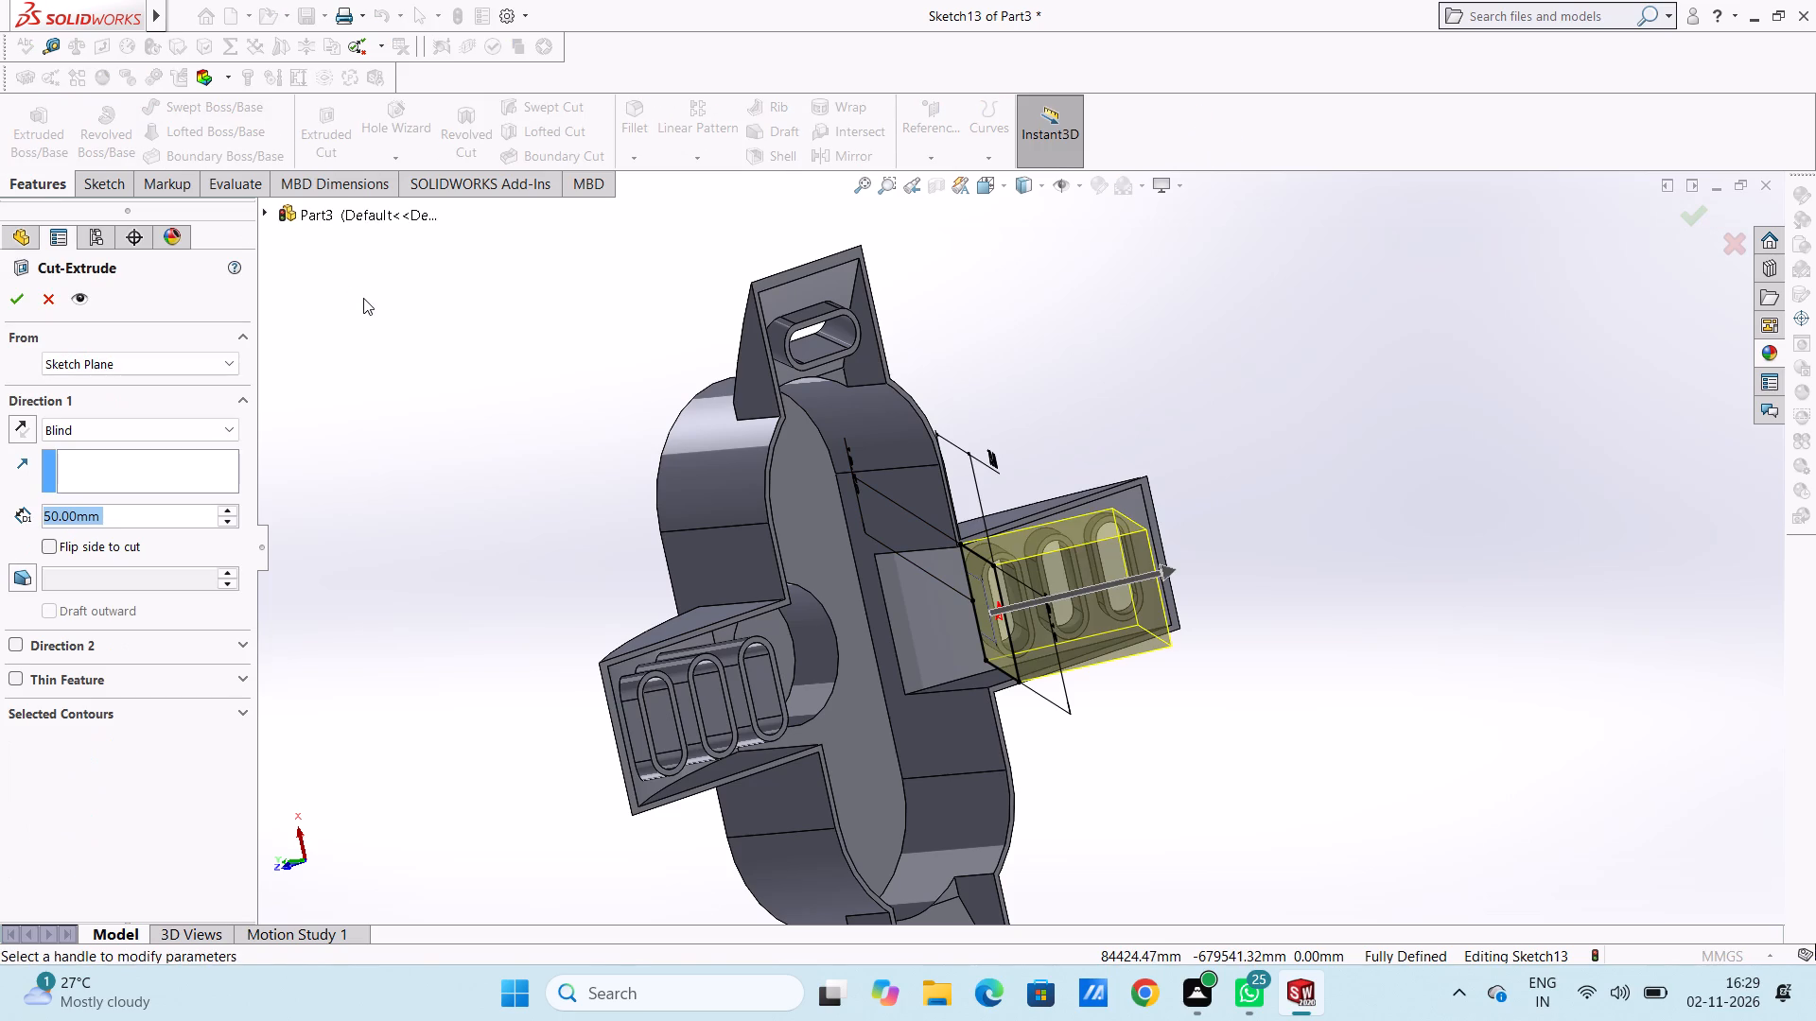
left_click(11, 302)
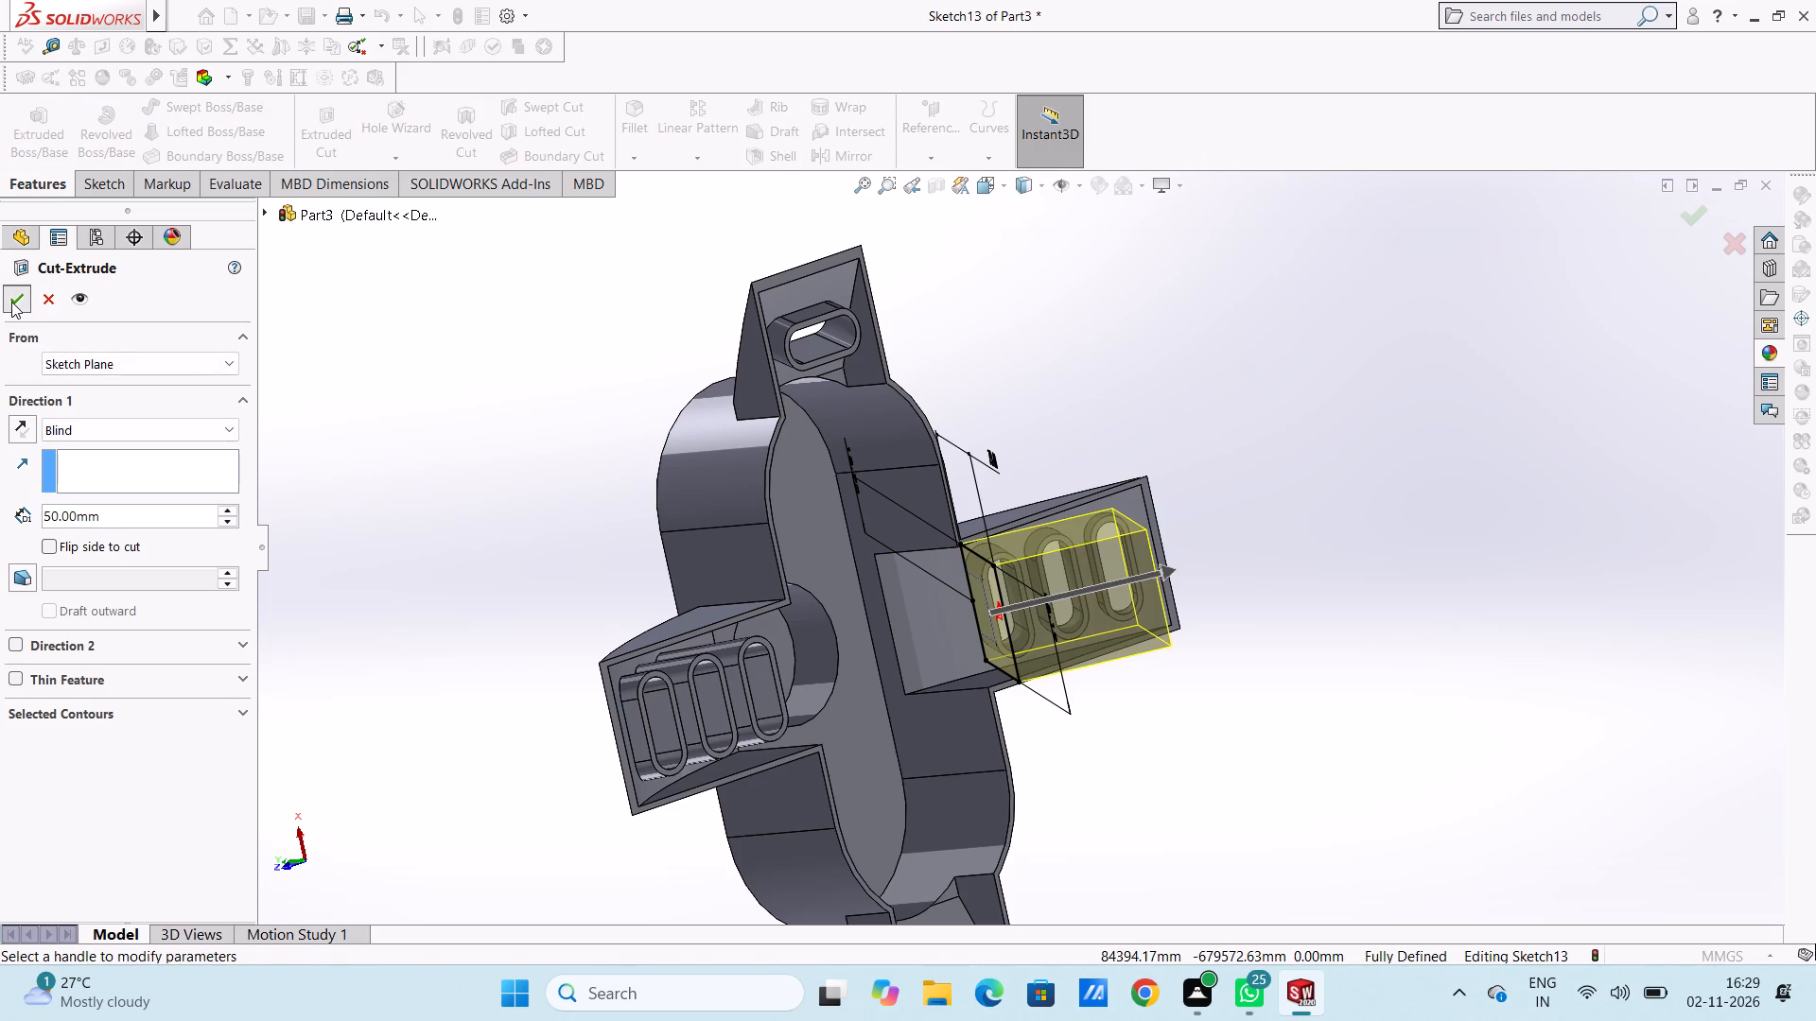
left_click(367, 330)
Examine the hollow underside after the cut, inspecting the slot walls inside the trimmed side feature up close from several angles.
middle_click_drag(426, 405, 342, 428)
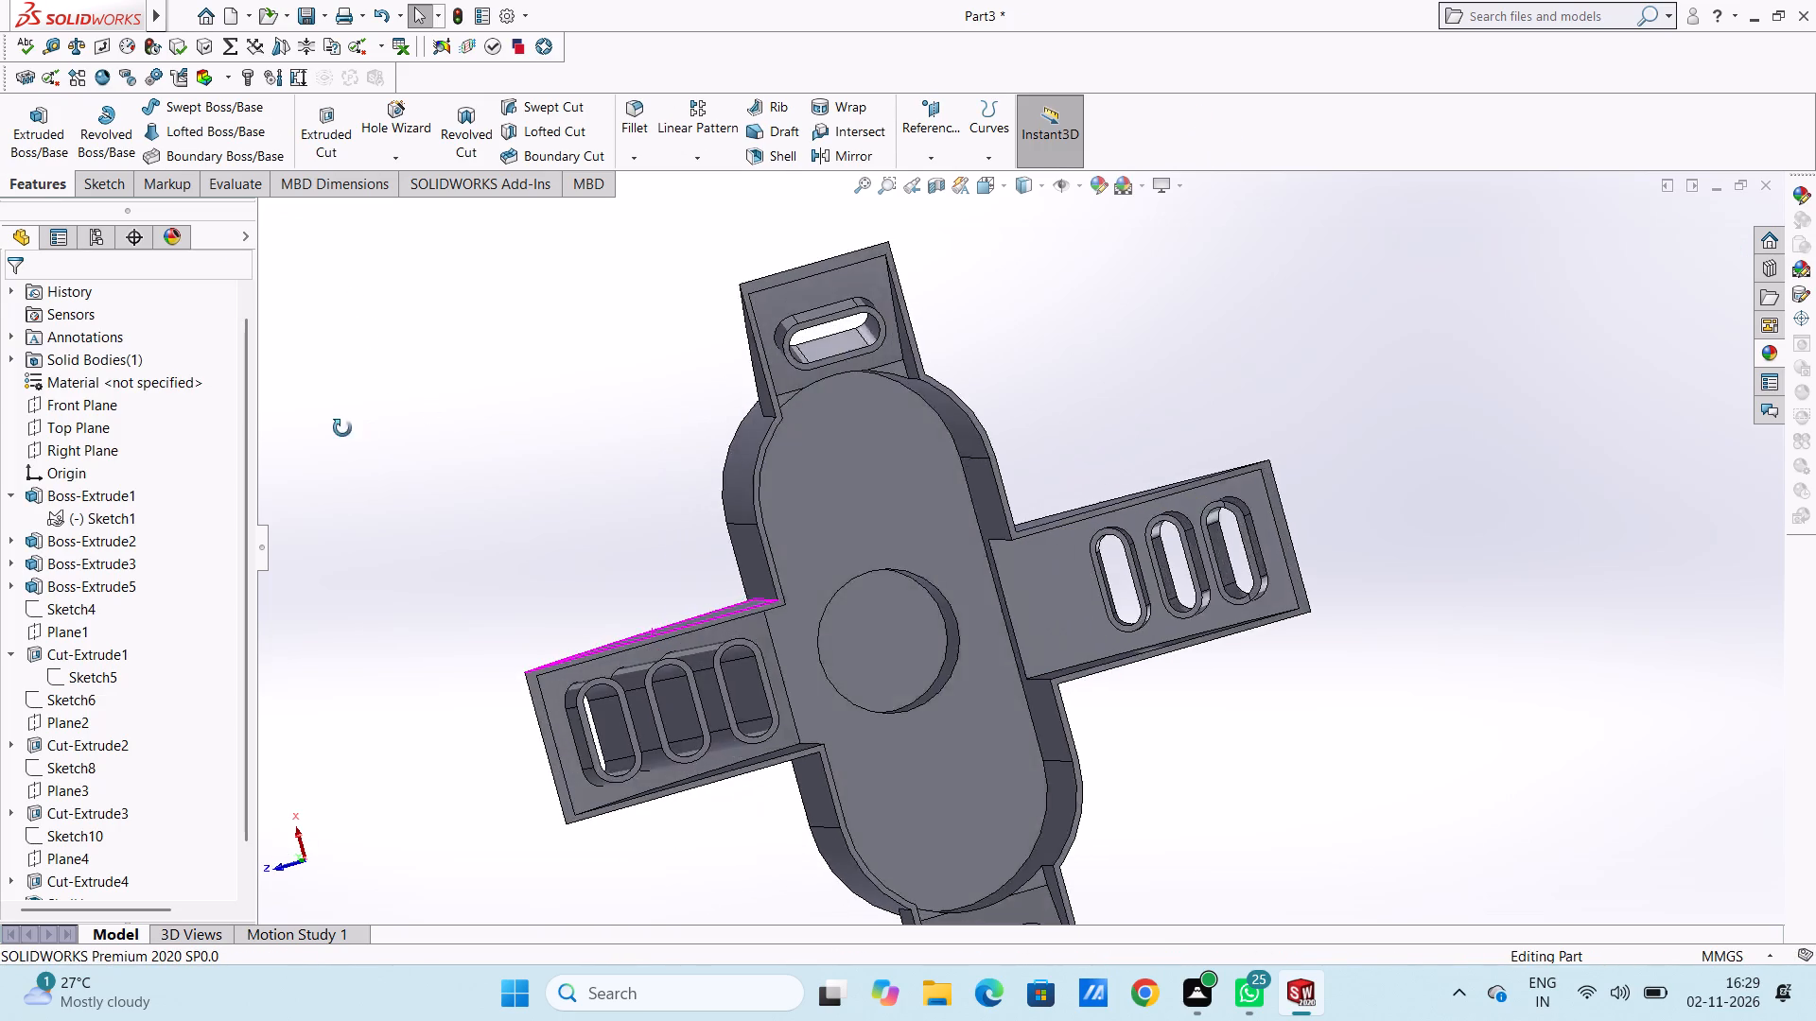
middle_click_drag(342, 428, 327, 470)
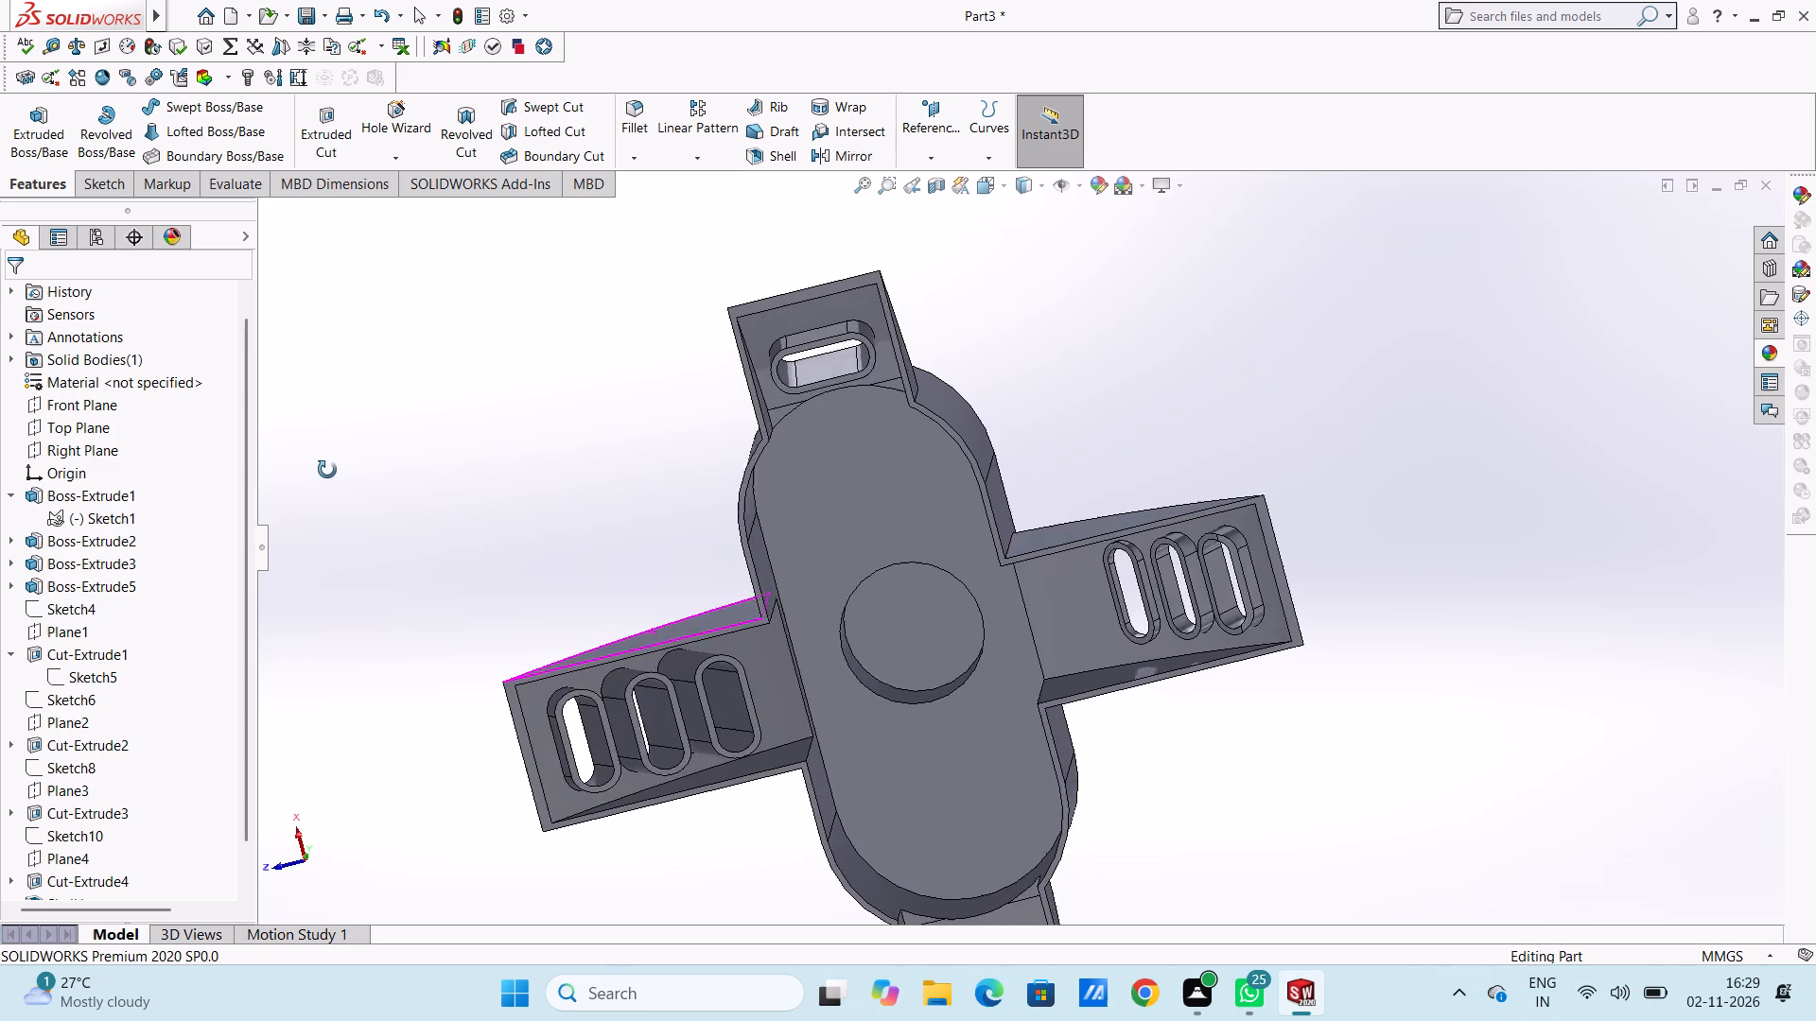
middle_click_drag(327, 470, 313, 459)
middle_click_drag(401, 511, 385, 513)
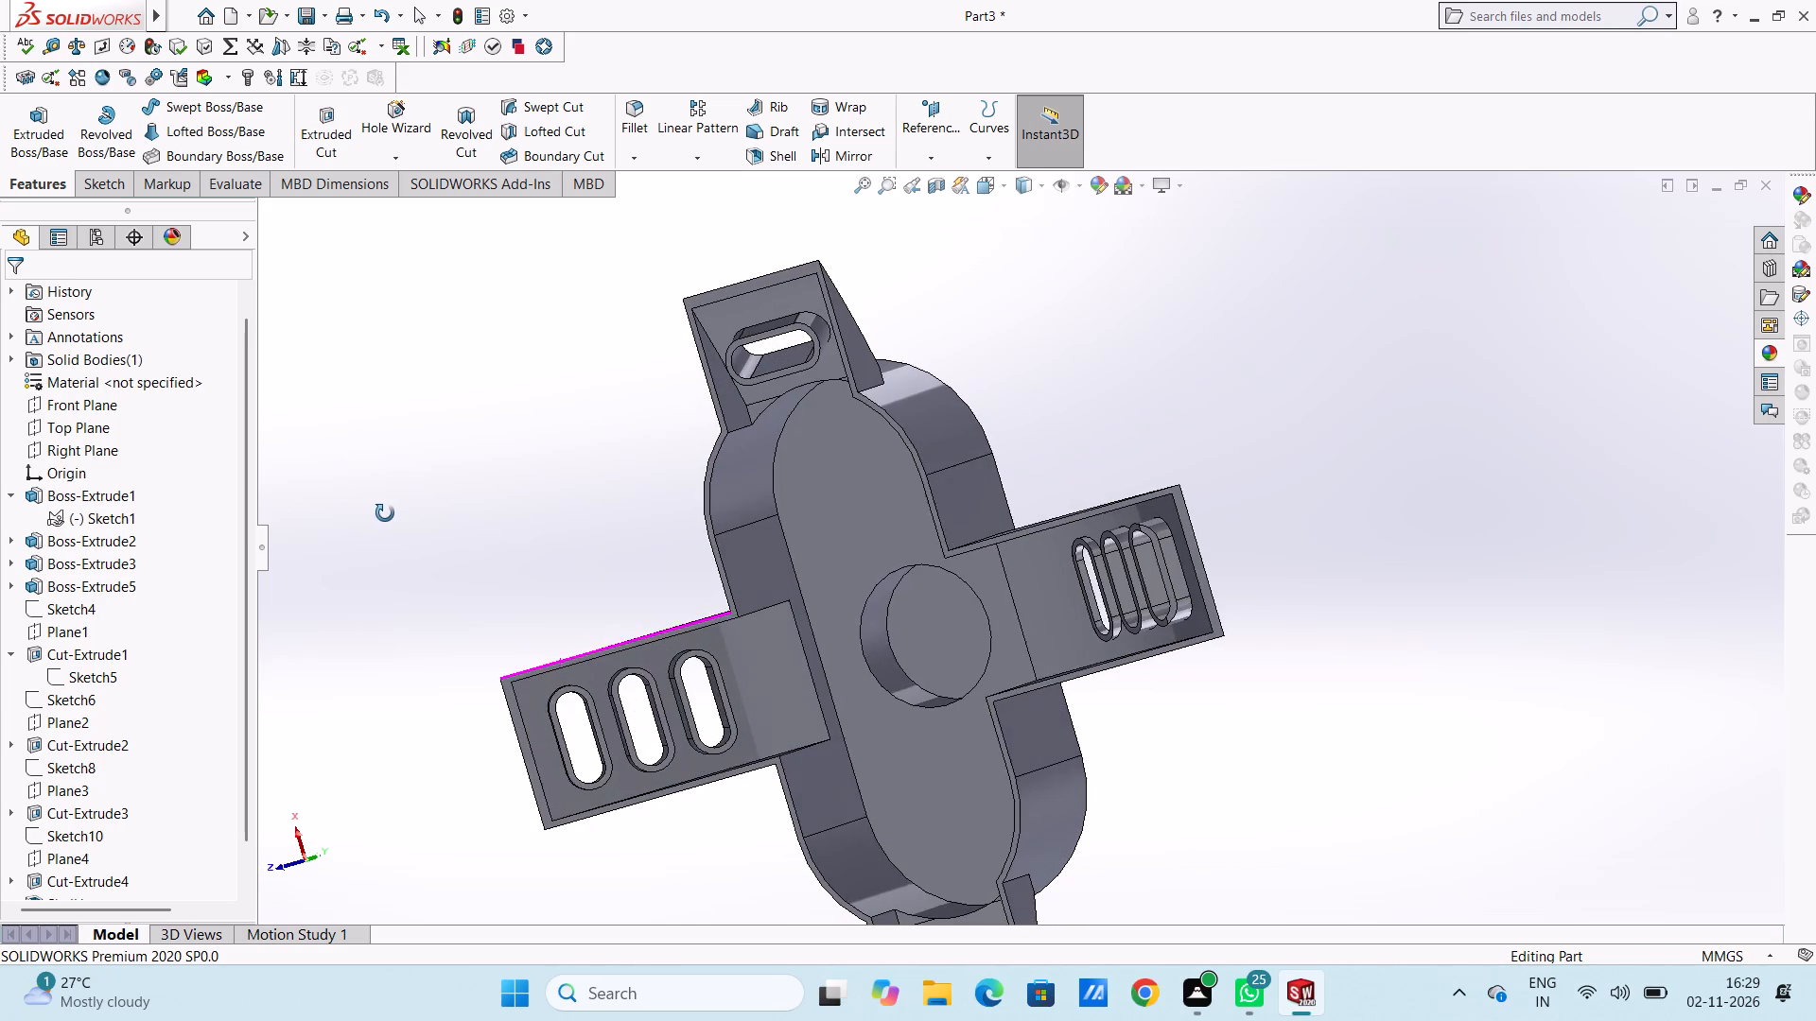
middle_click_drag(385, 513, 397, 508)
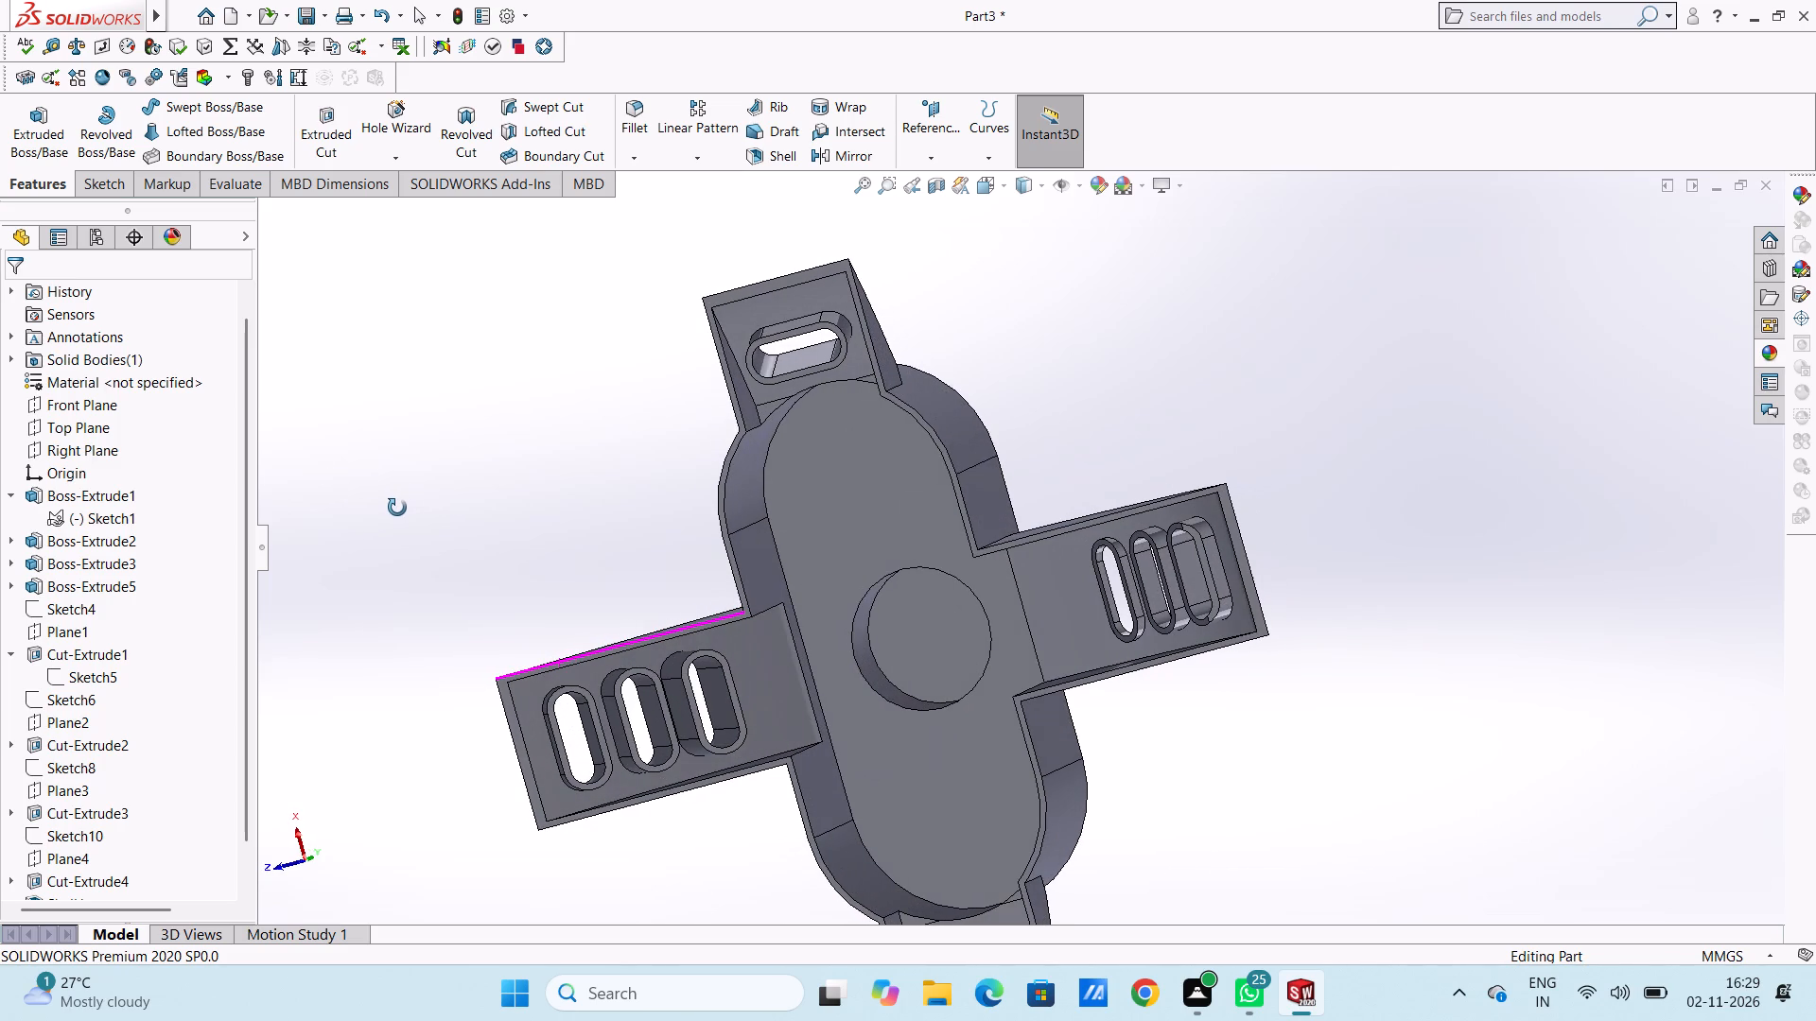
middle_click_drag(397, 508, 436, 507)
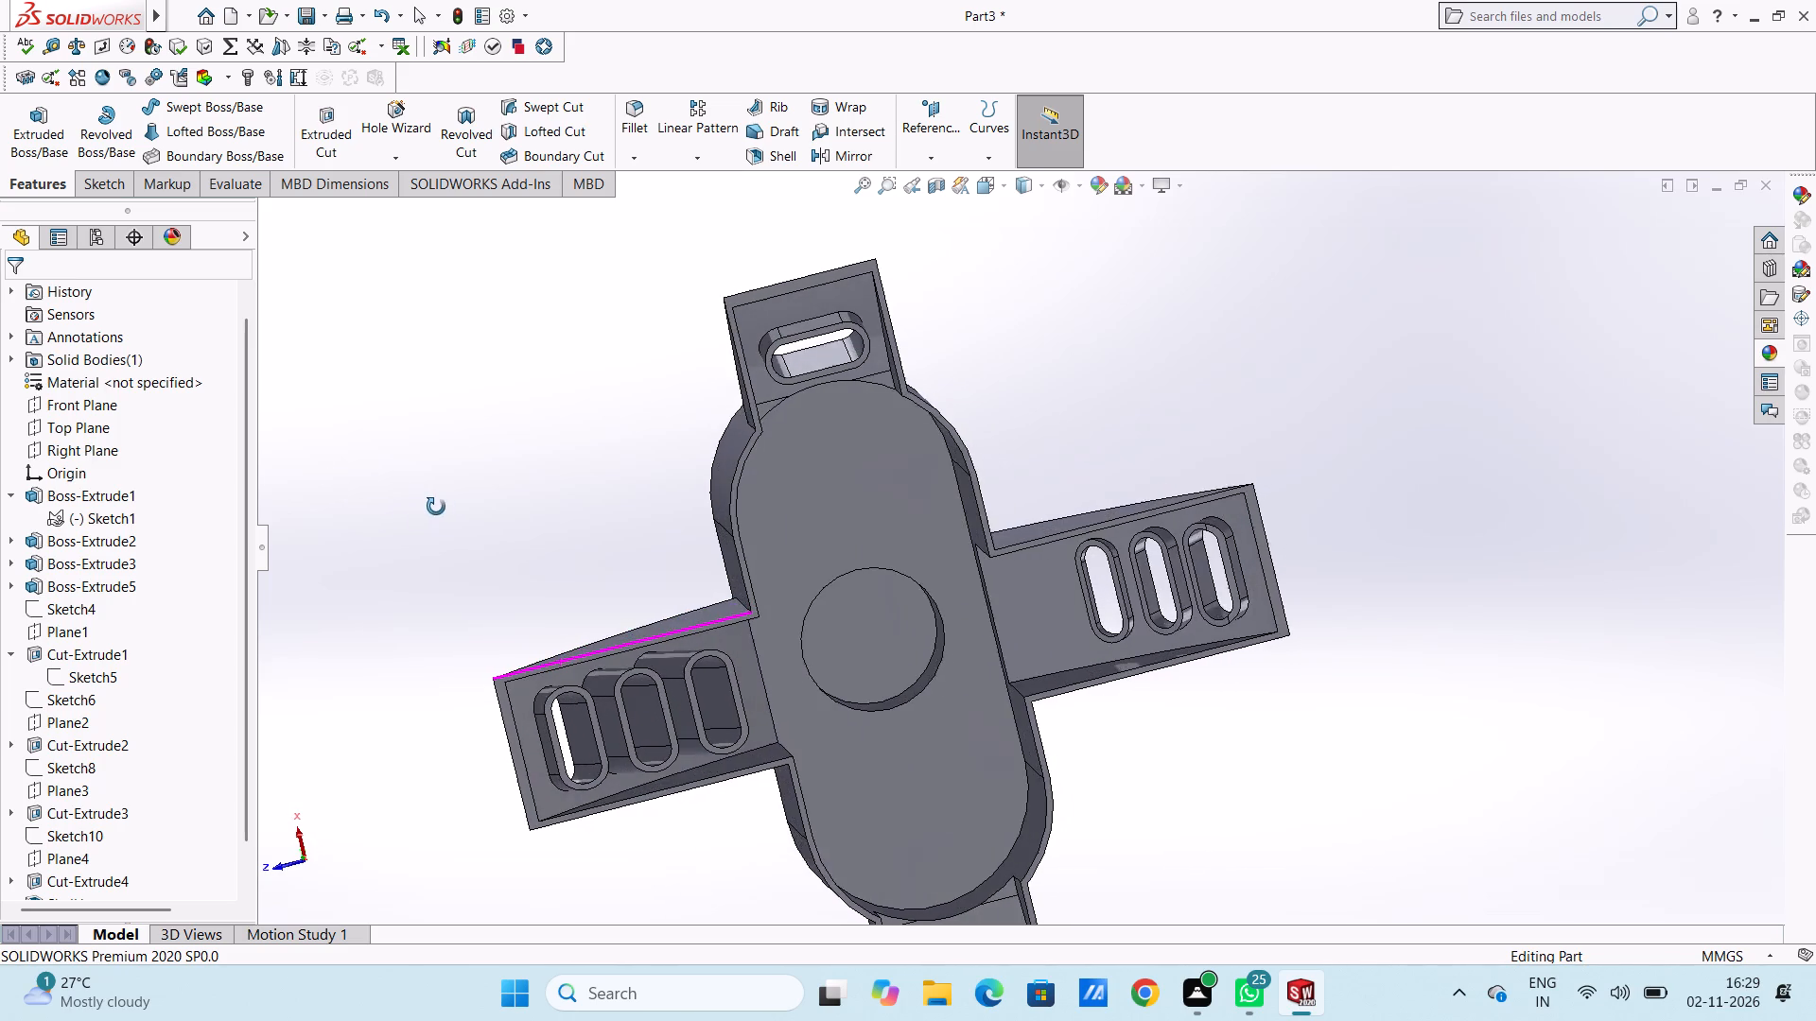
middle_click_drag(436, 507, 478, 518)
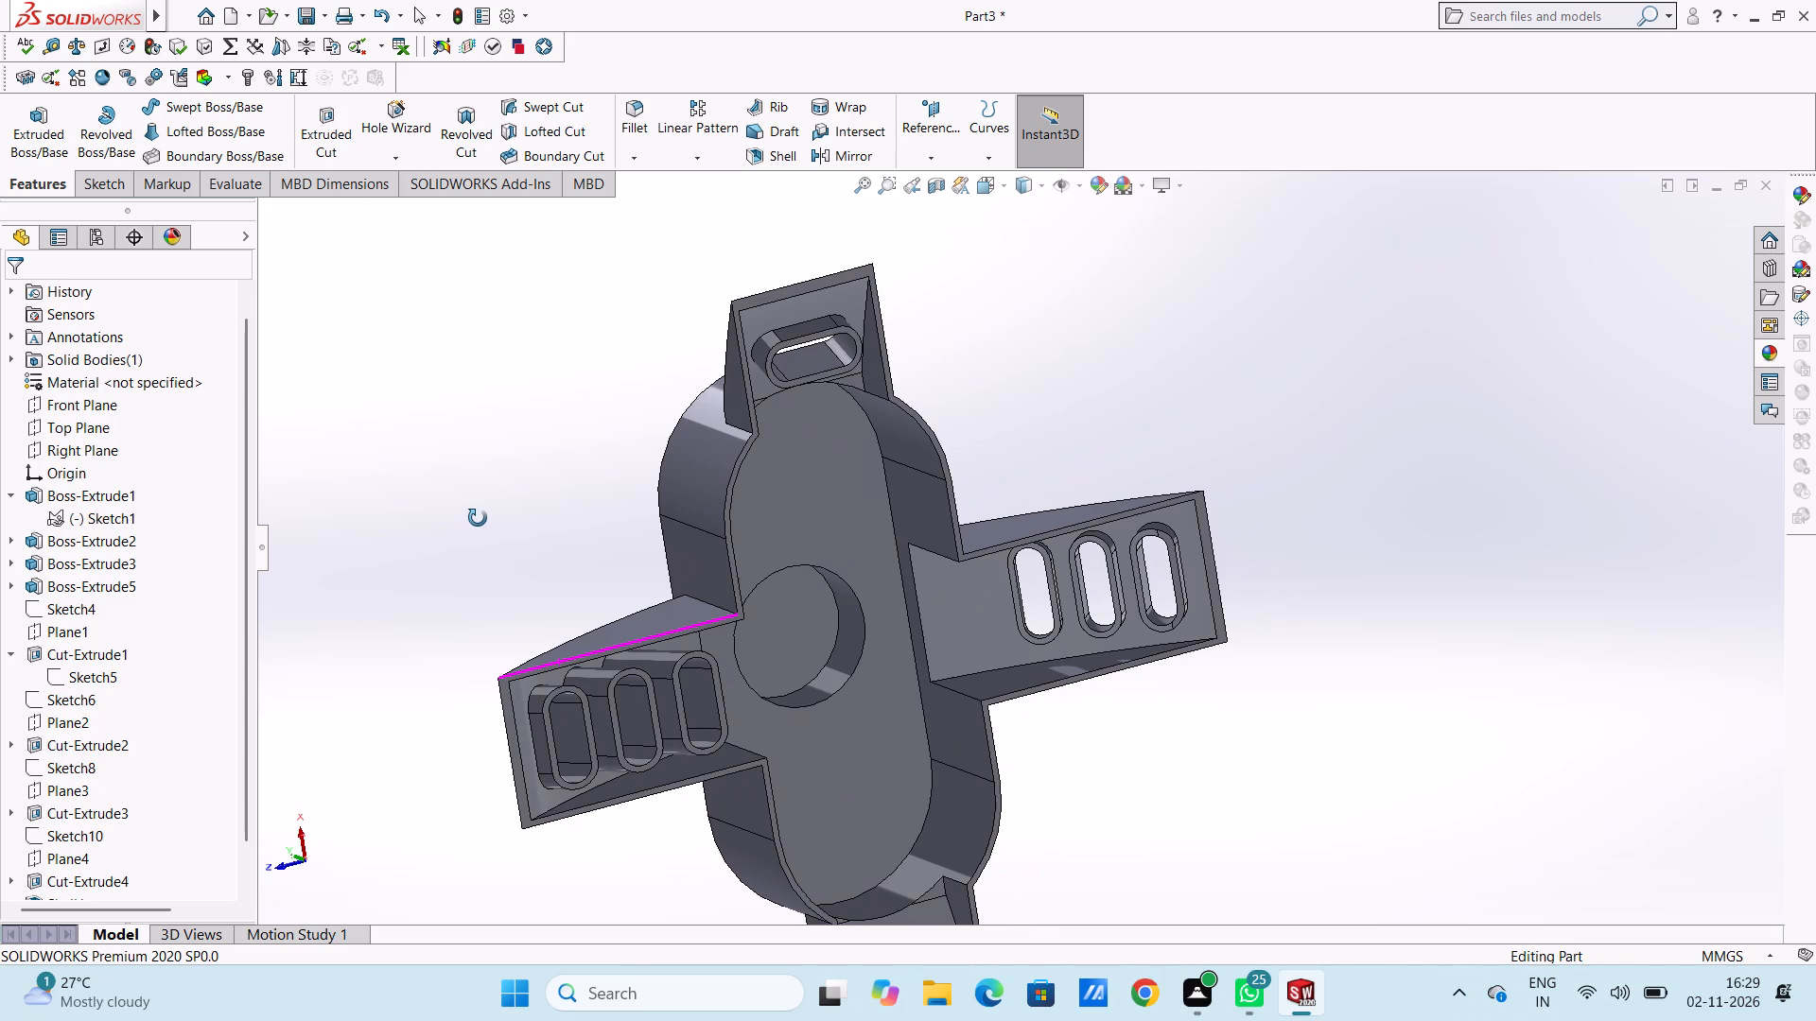
middle_click_drag(478, 518, 489, 517)
middle_click_drag(489, 517, 410, 451)
middle_click_drag(1207, 490, 1189, 492)
scroll(1221, 629, "down", 5)
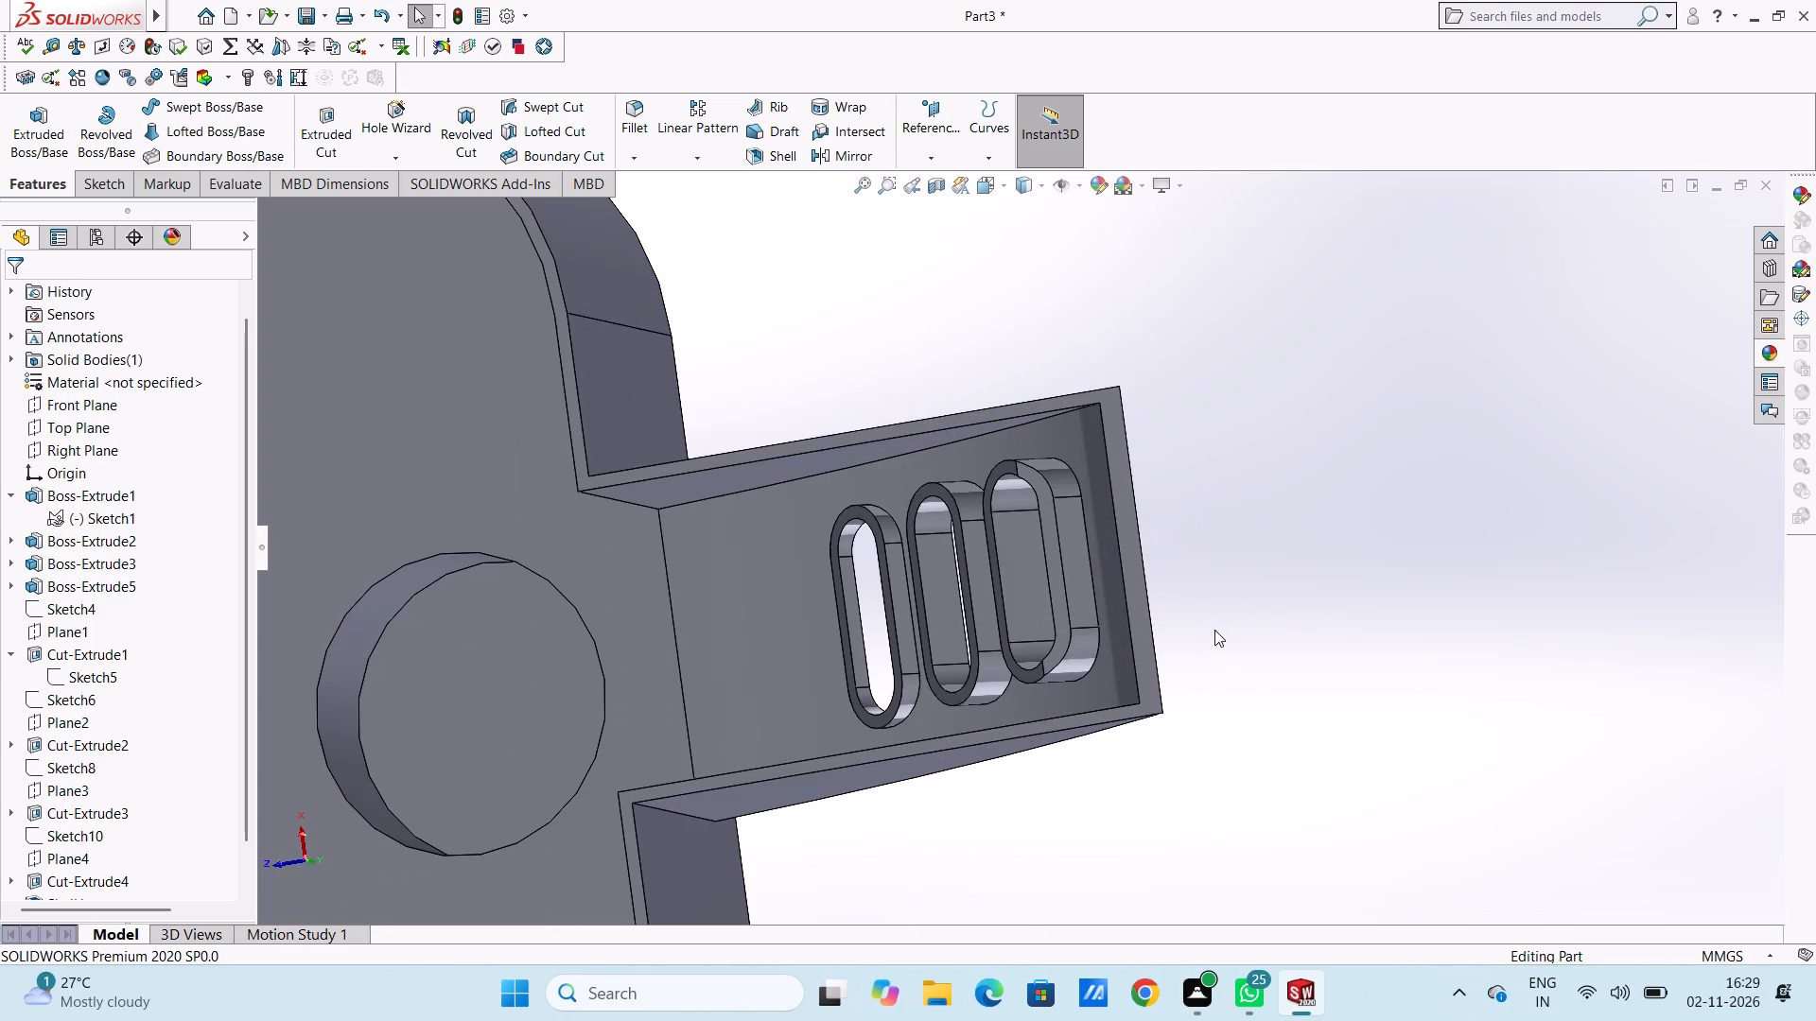
scroll(1205, 624, "up", 5)
middle_click_drag(1052, 589, 989, 650)
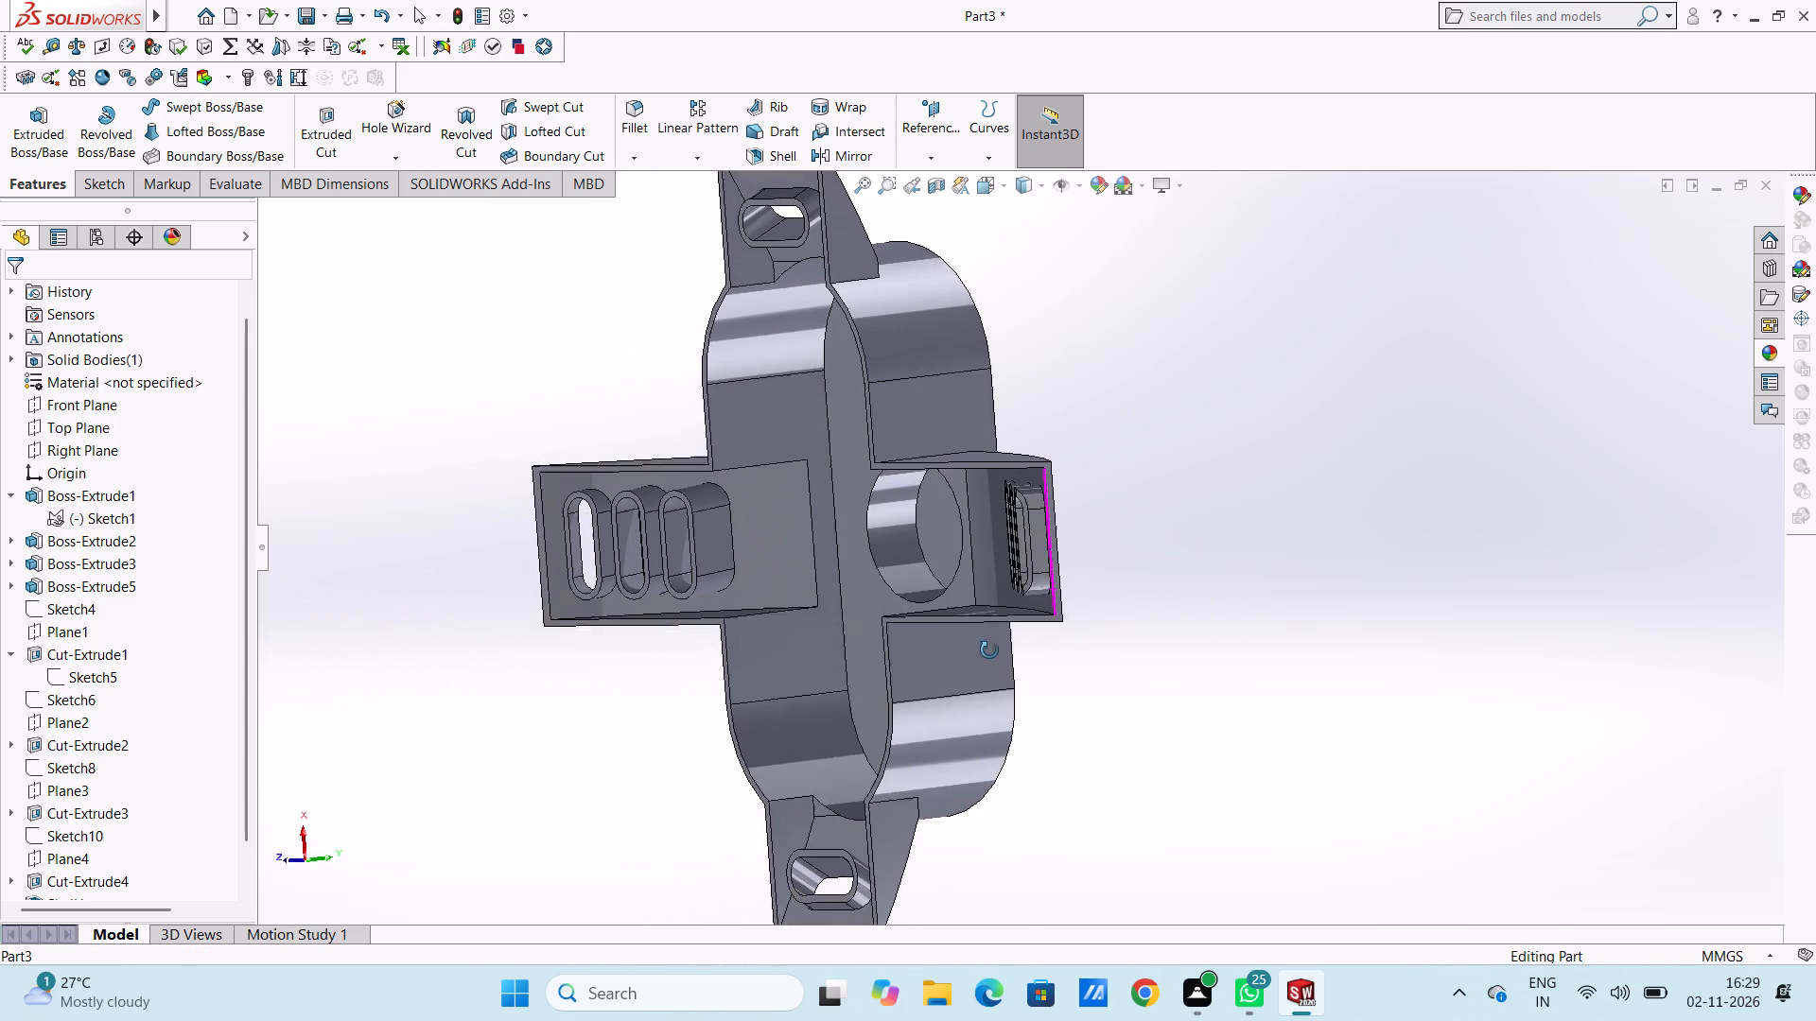
middle_click_drag(989, 650, 989, 653)
scroll(1013, 572, "down", 1)
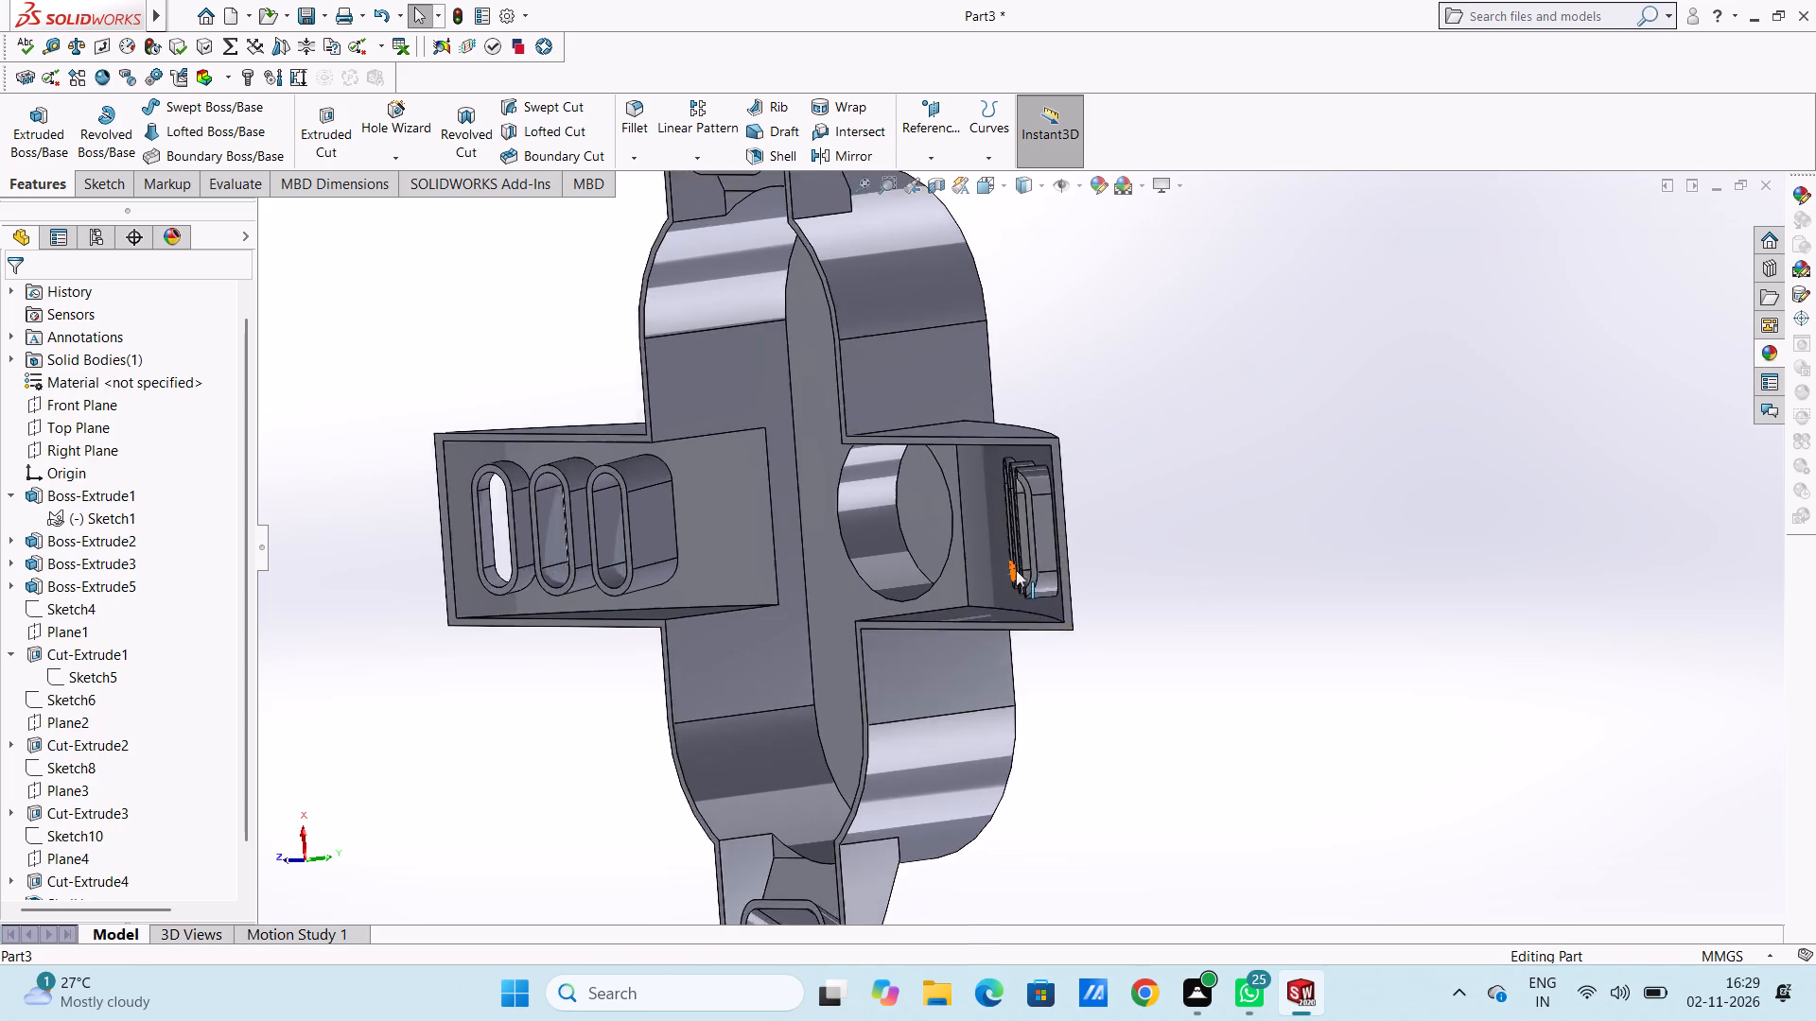
scroll(1016, 570, "down", 3)
middle_click_drag(1128, 527, 1151, 504)
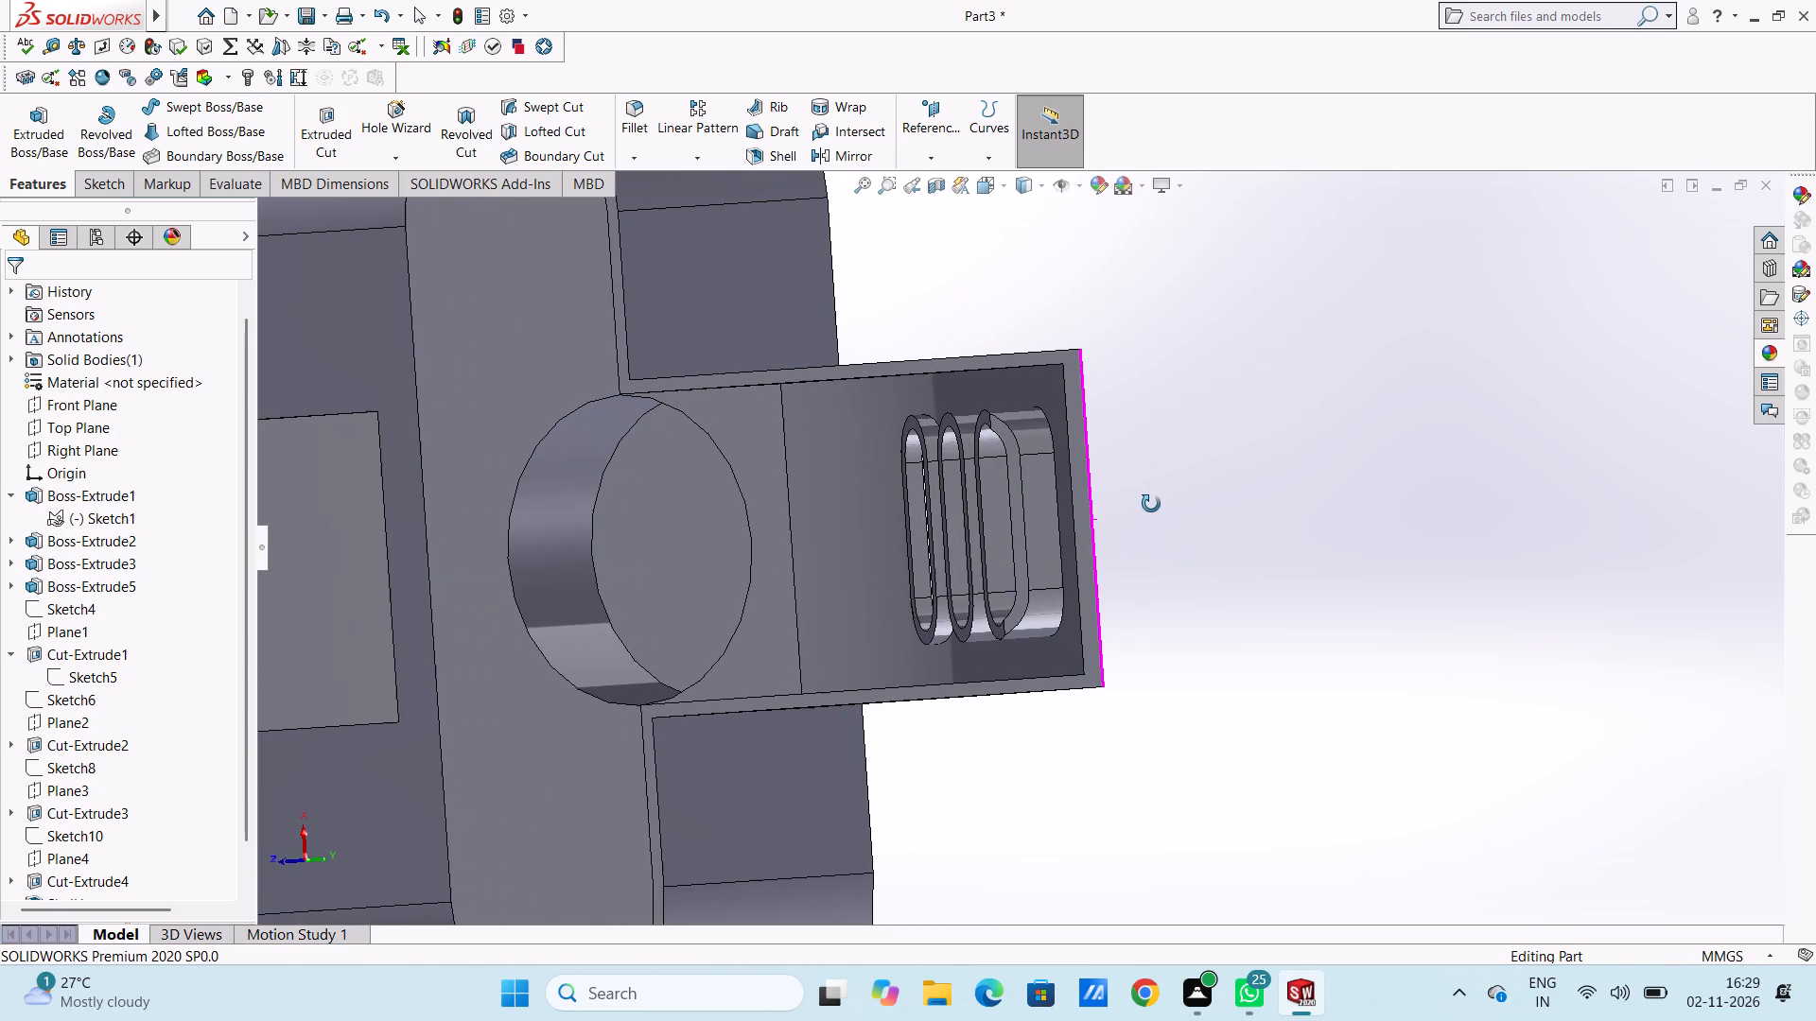
middle_click_drag(1151, 504, 1135, 569)
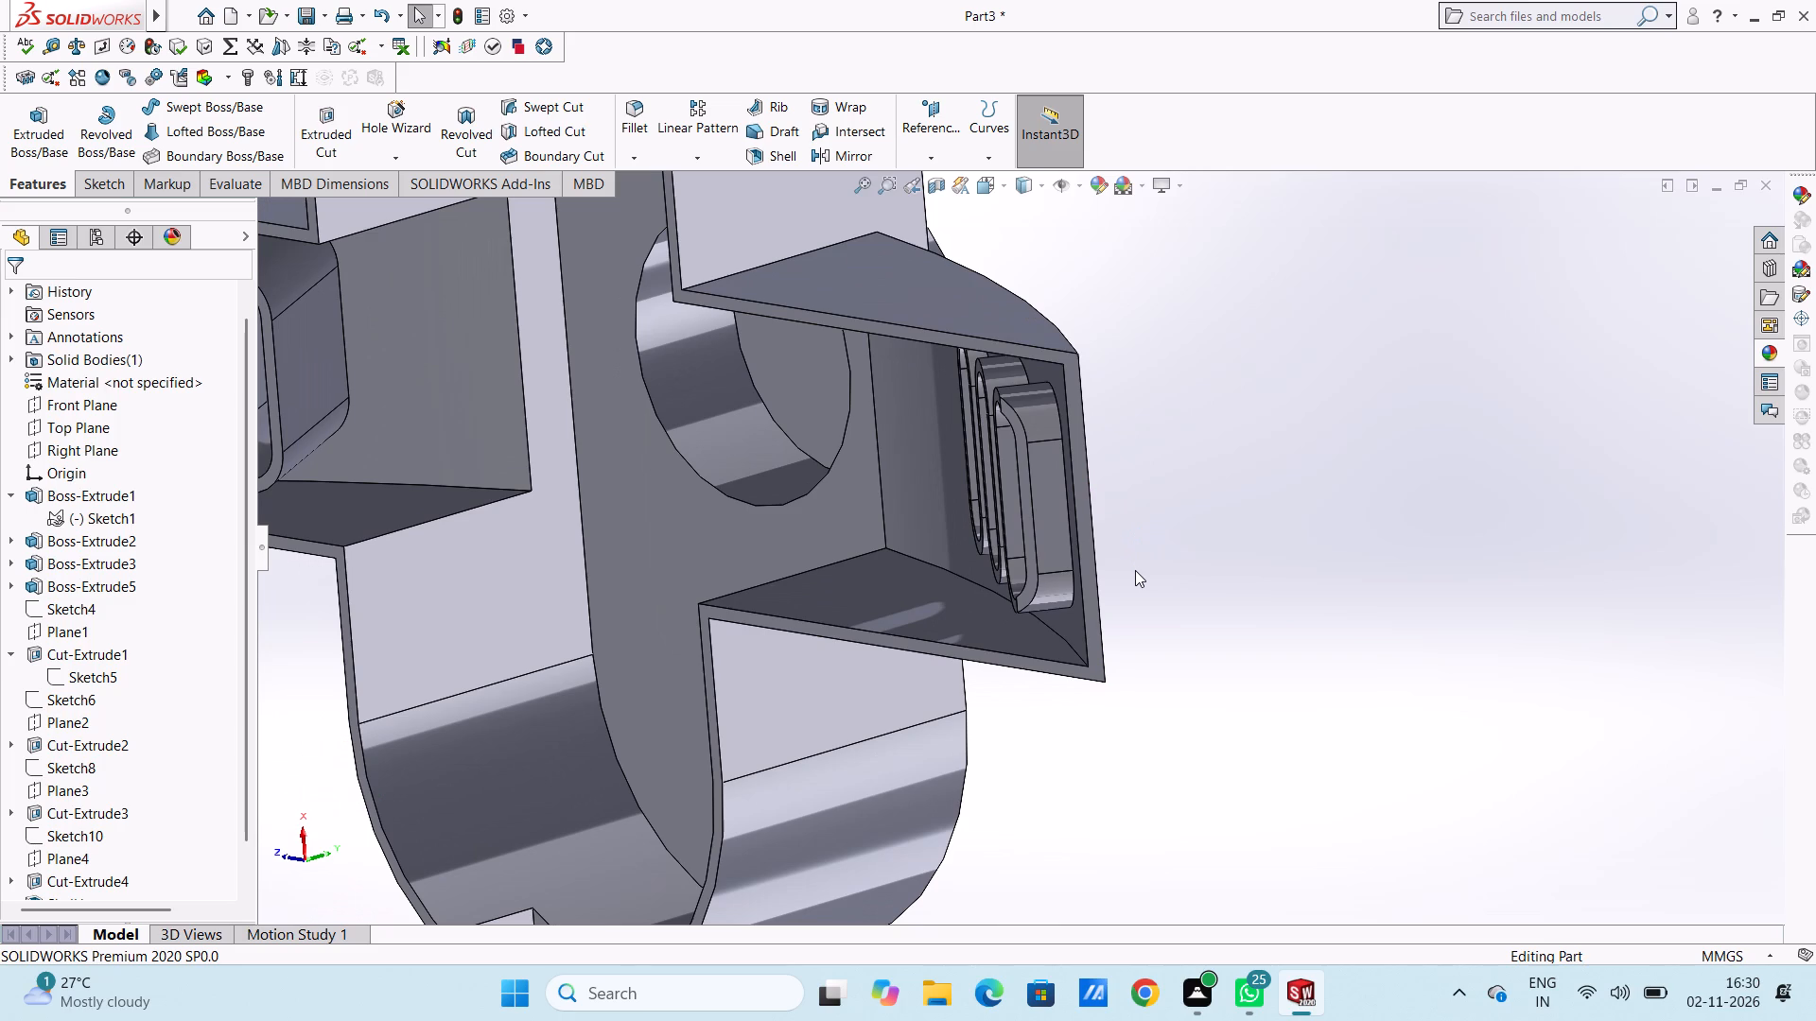
Compare the two triple-slotted side features from below, checking the inner curved face around the trimmed slots.
scroll(1065, 603, "up", 3)
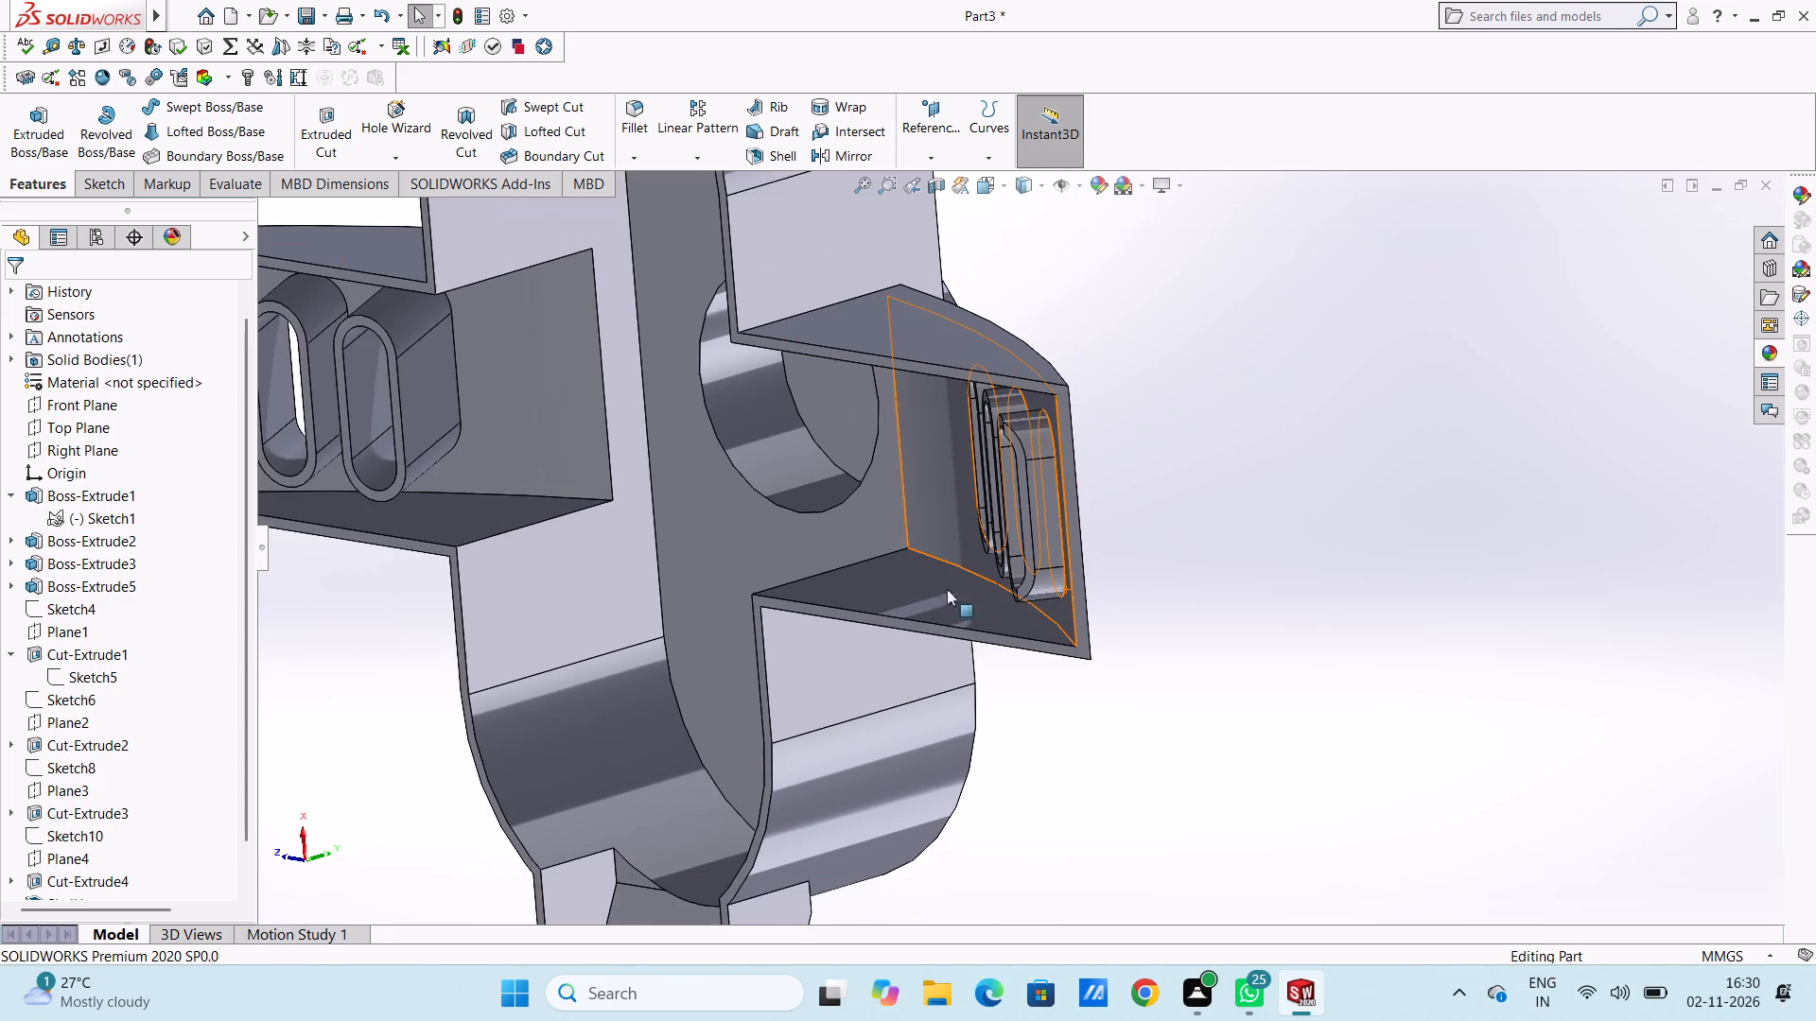
scroll(889, 548, "up", 2)
middle_click_drag(757, 589, 866, 511)
scroll(872, 510, "up", 2)
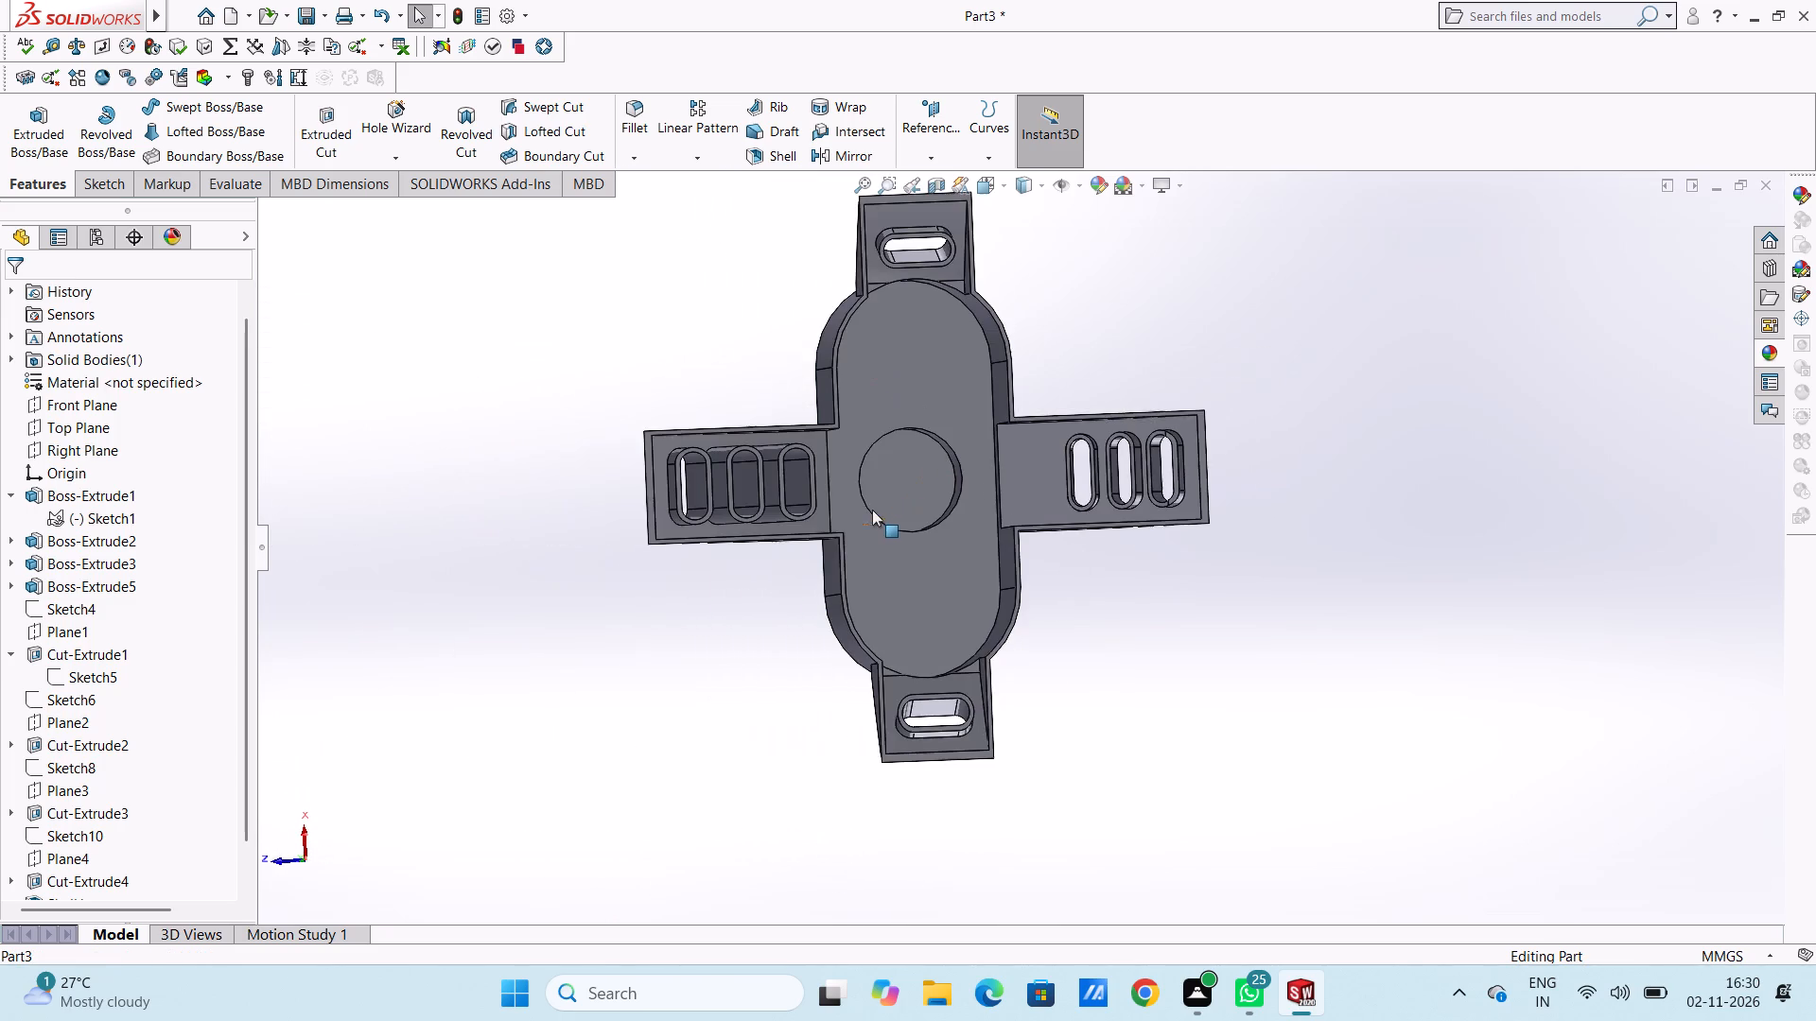
middle_click_drag(860, 571, 737, 657)
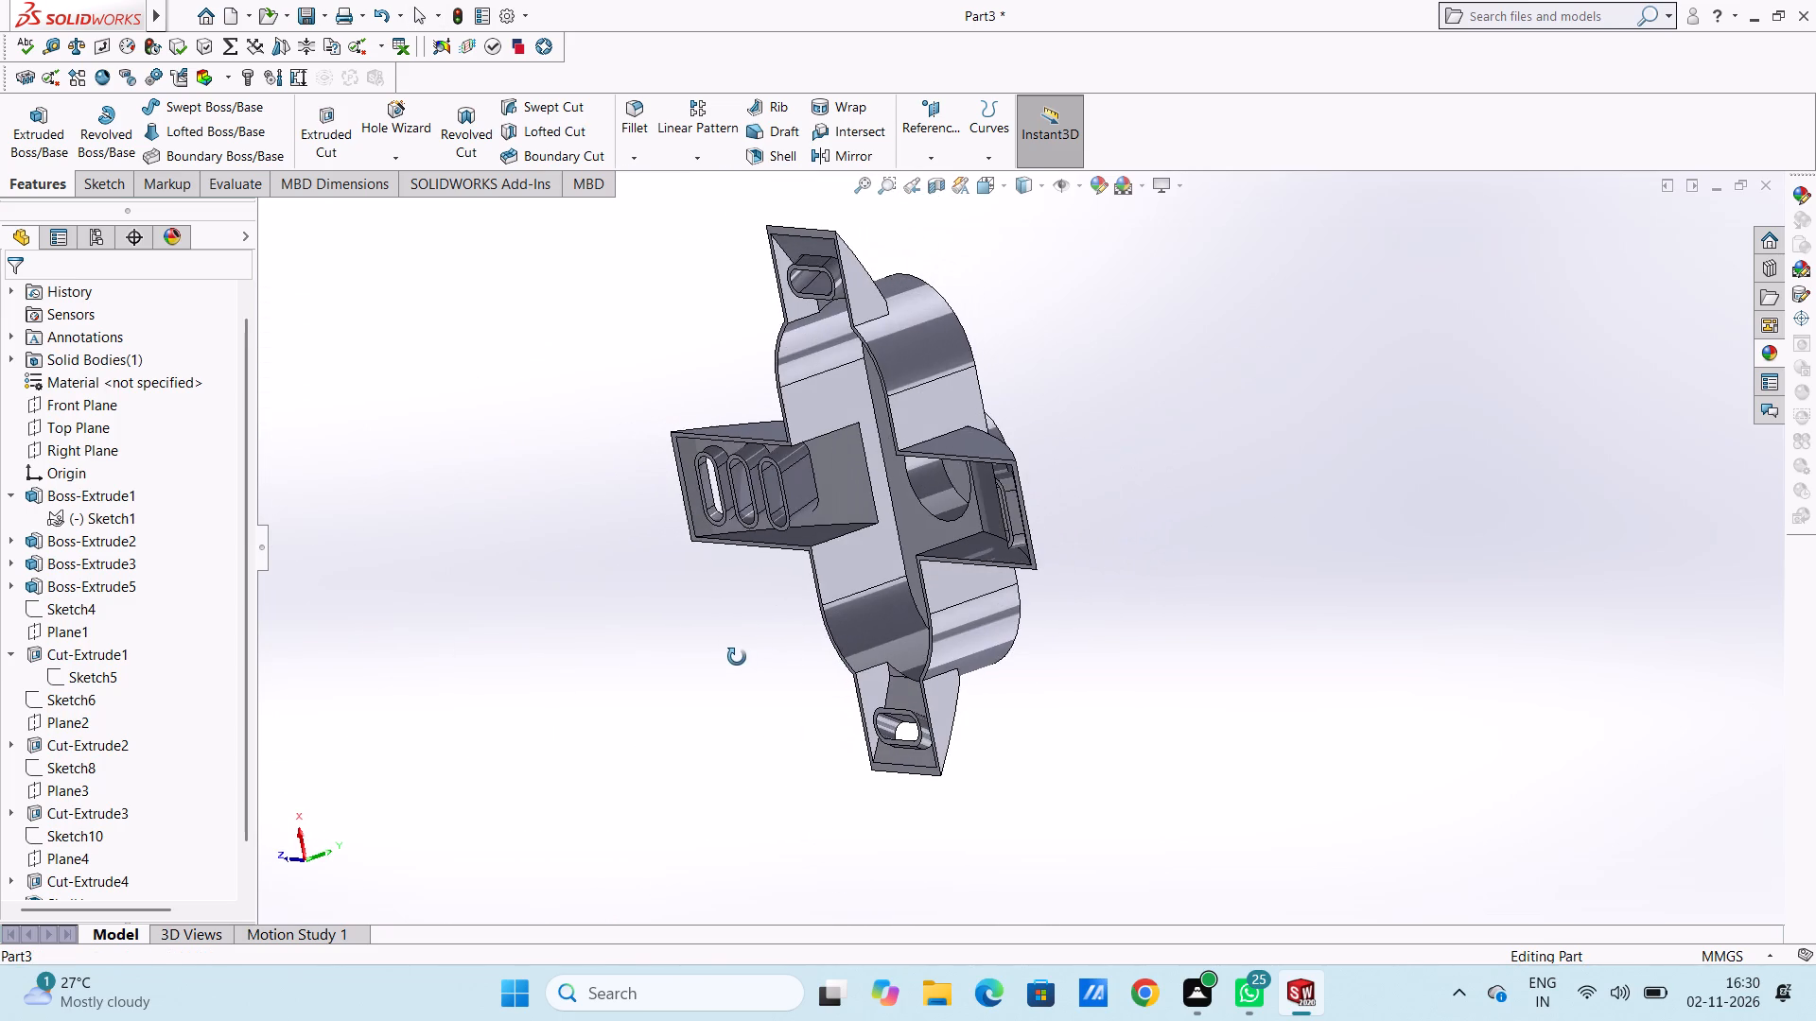
middle_click_drag(737, 657, 867, 597)
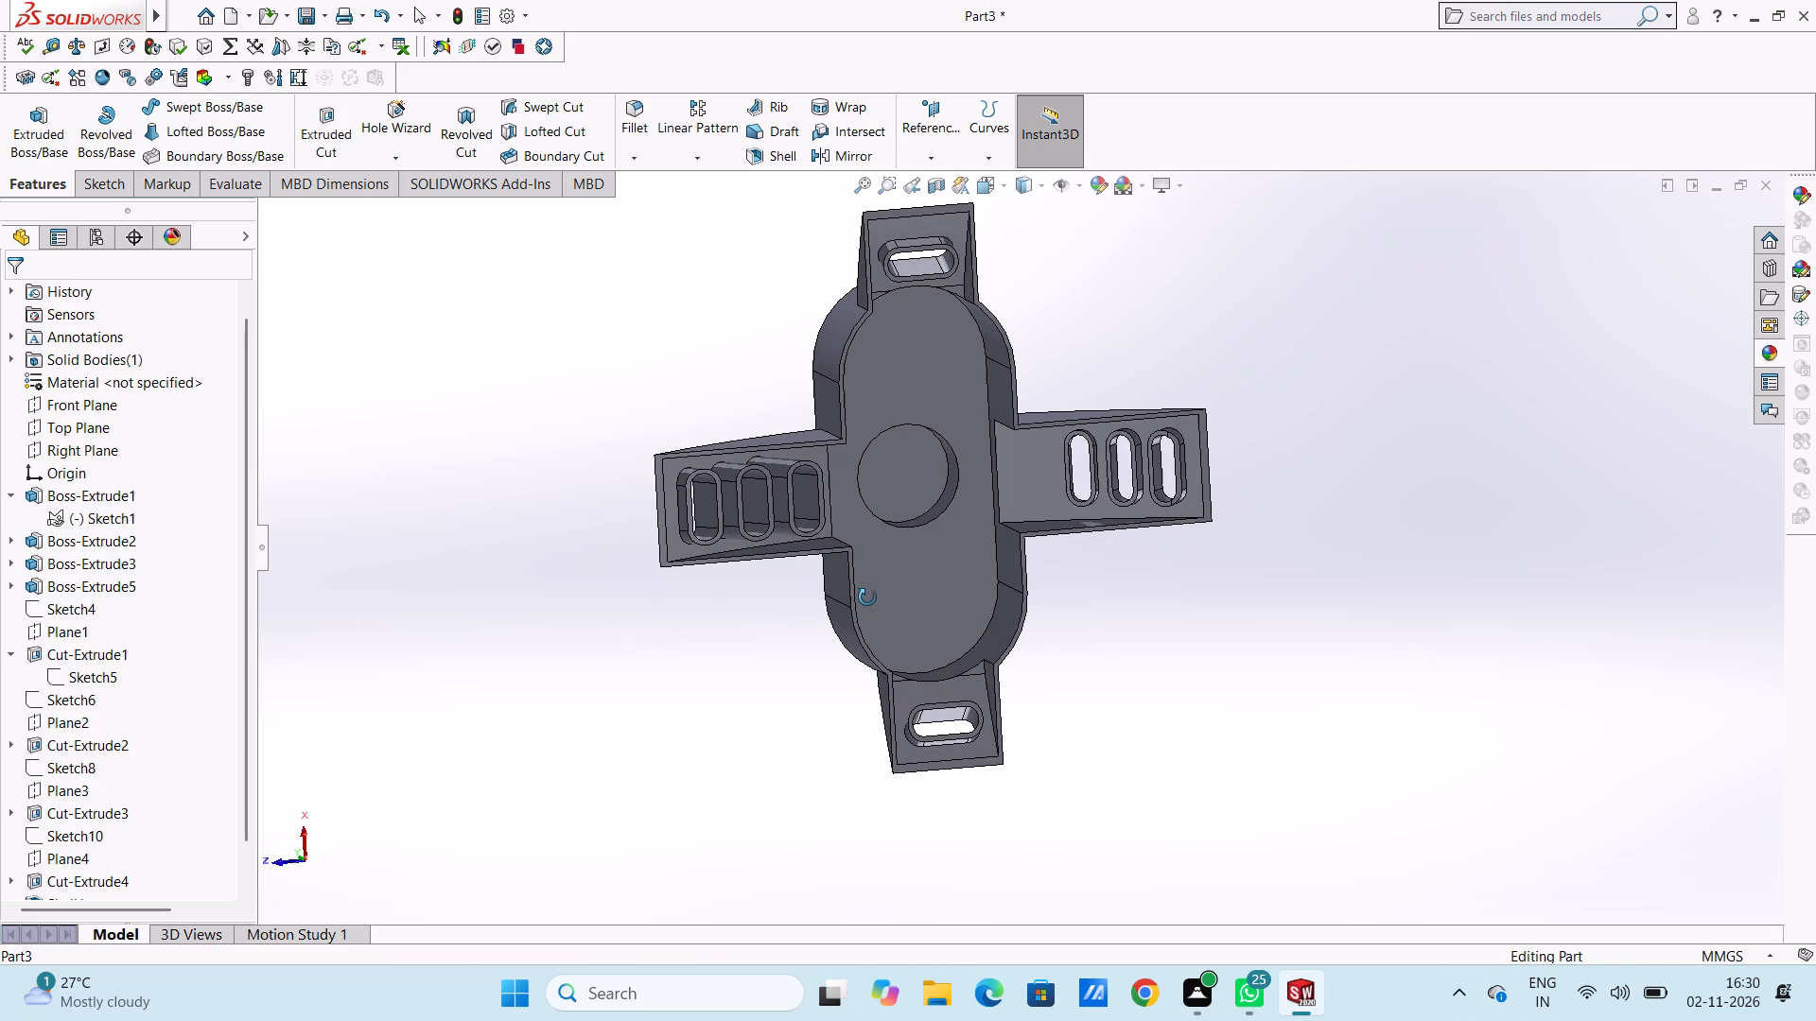
middle_click_drag(867, 597, 829, 600)
middle_click_drag(917, 558, 984, 478)
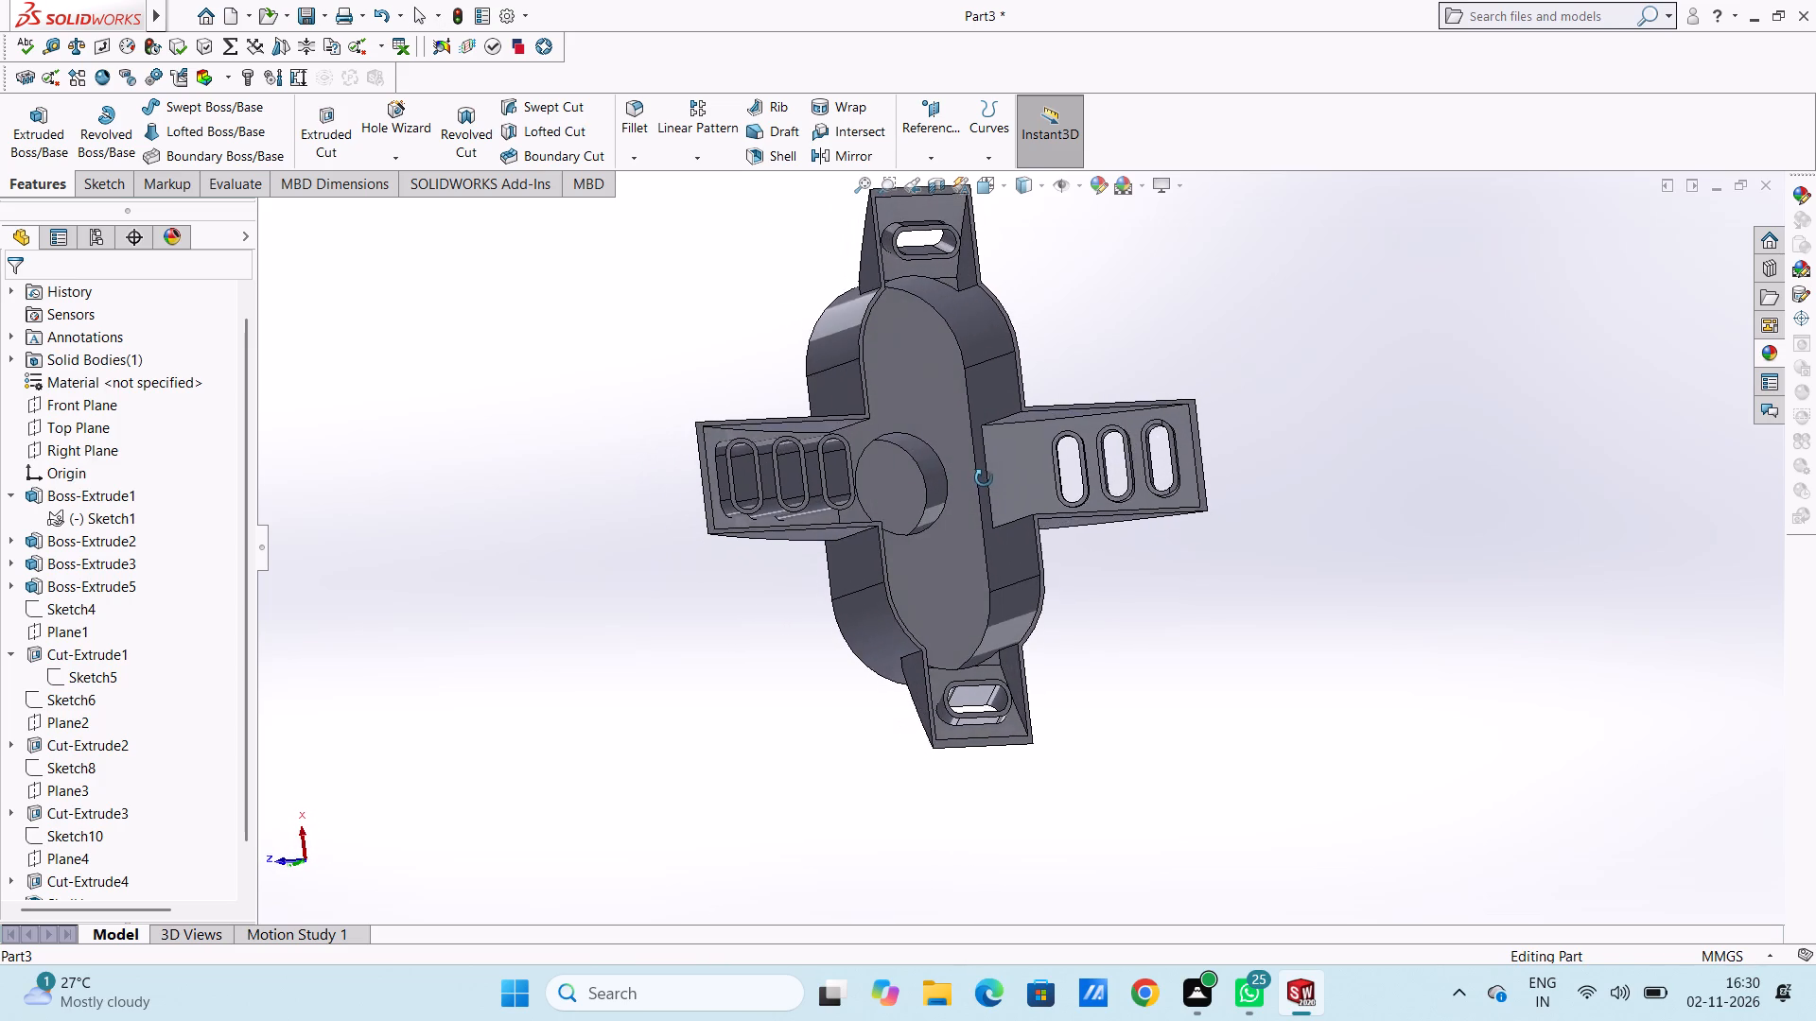
middle_click_drag(984, 478, 978, 478)
scroll(1117, 467, "down", 4)
left_click(909, 511)
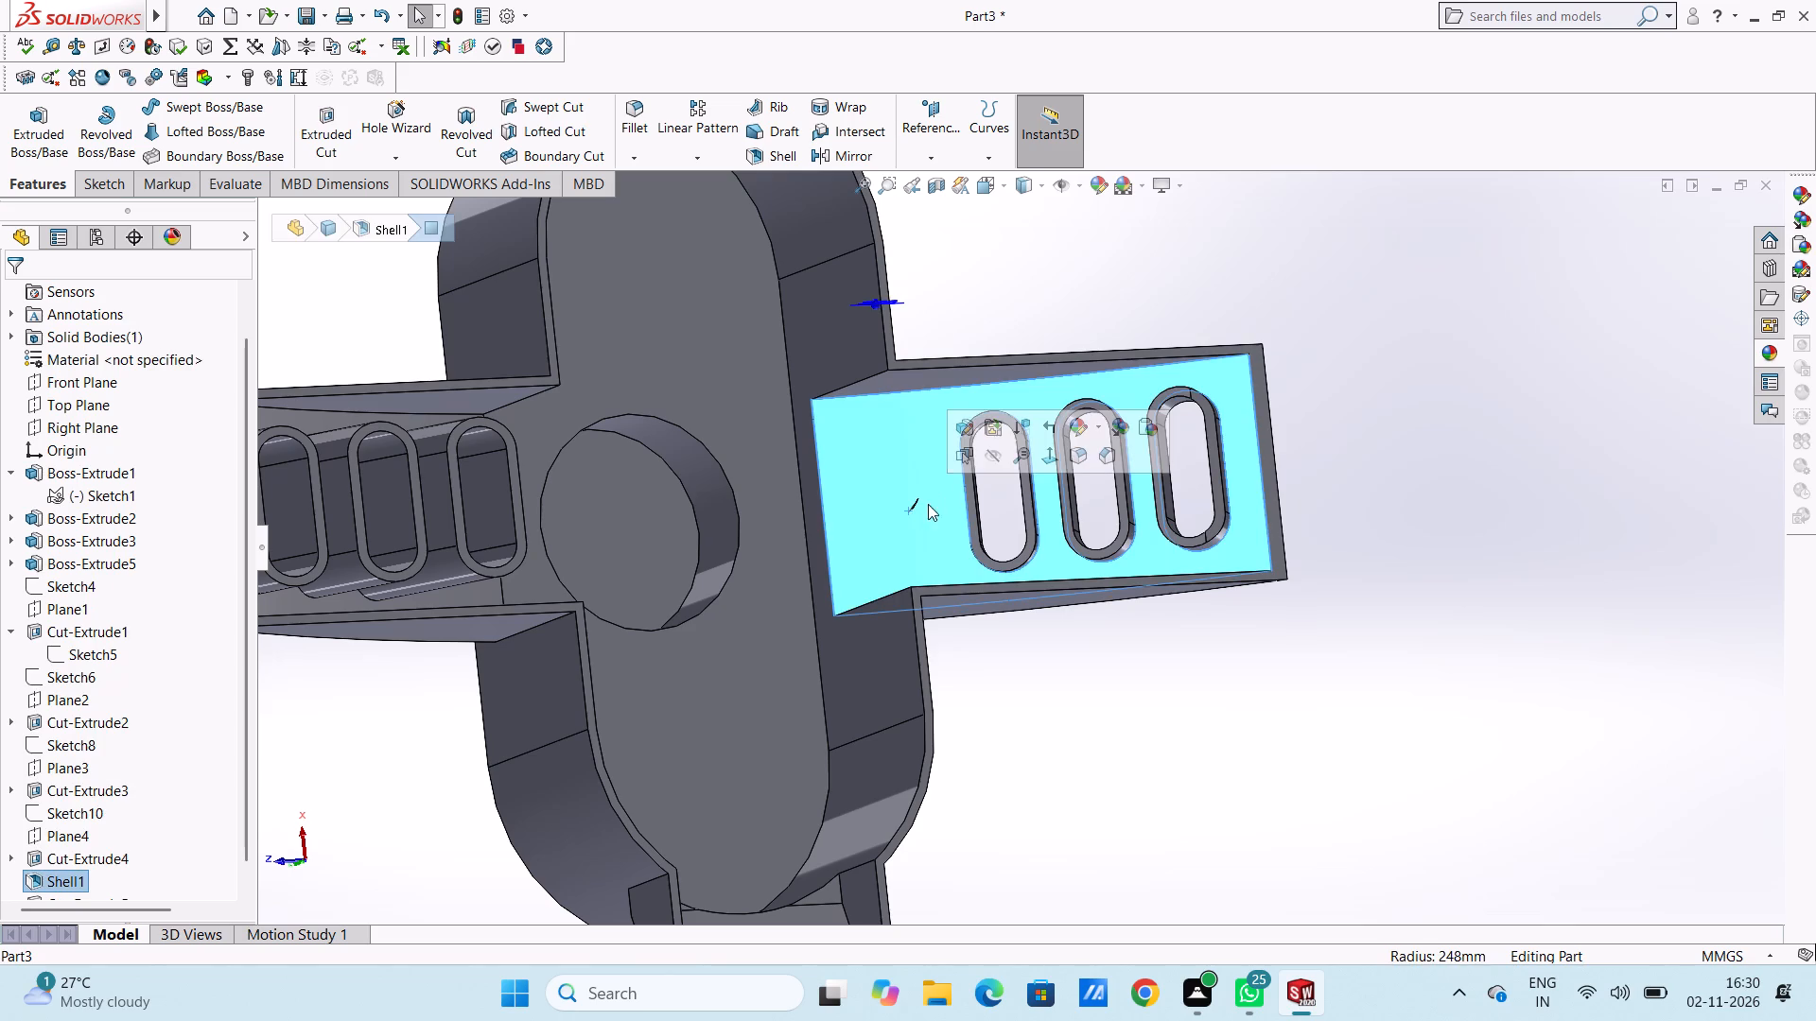
left_click(994, 503)
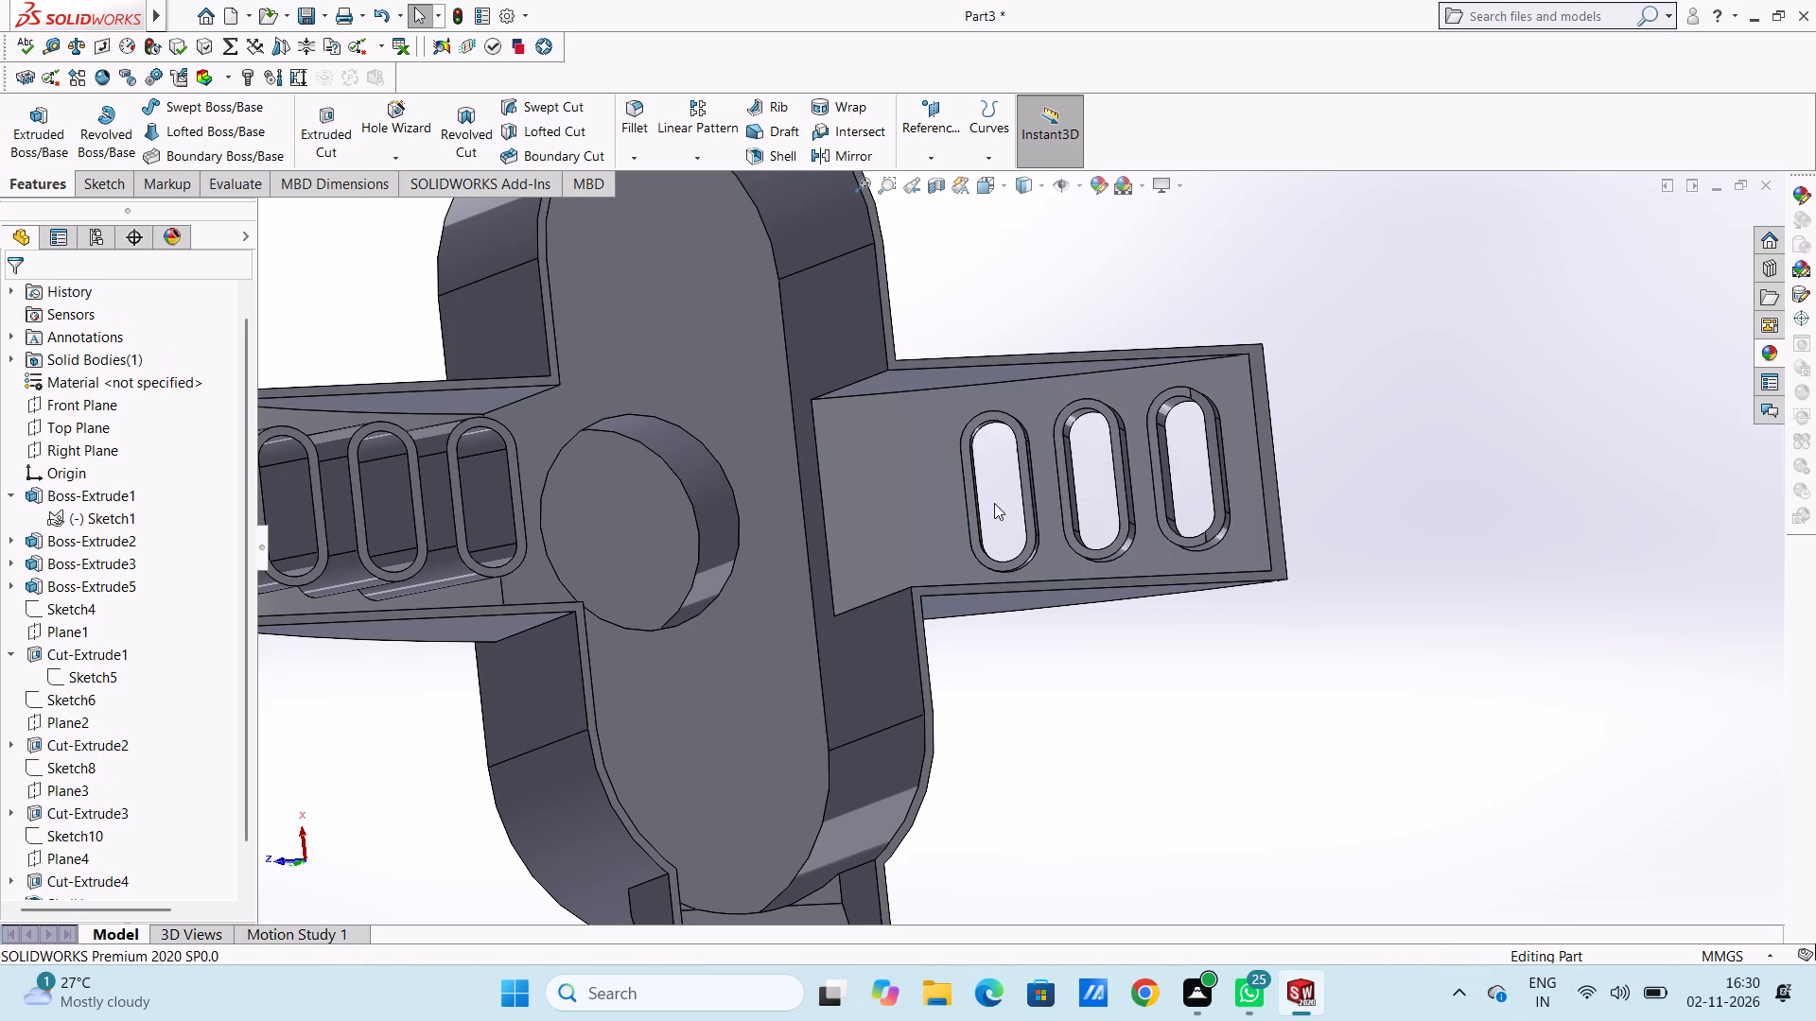
scroll(994, 503, "up", 3)
middle_click_drag(1064, 348, 1012, 476)
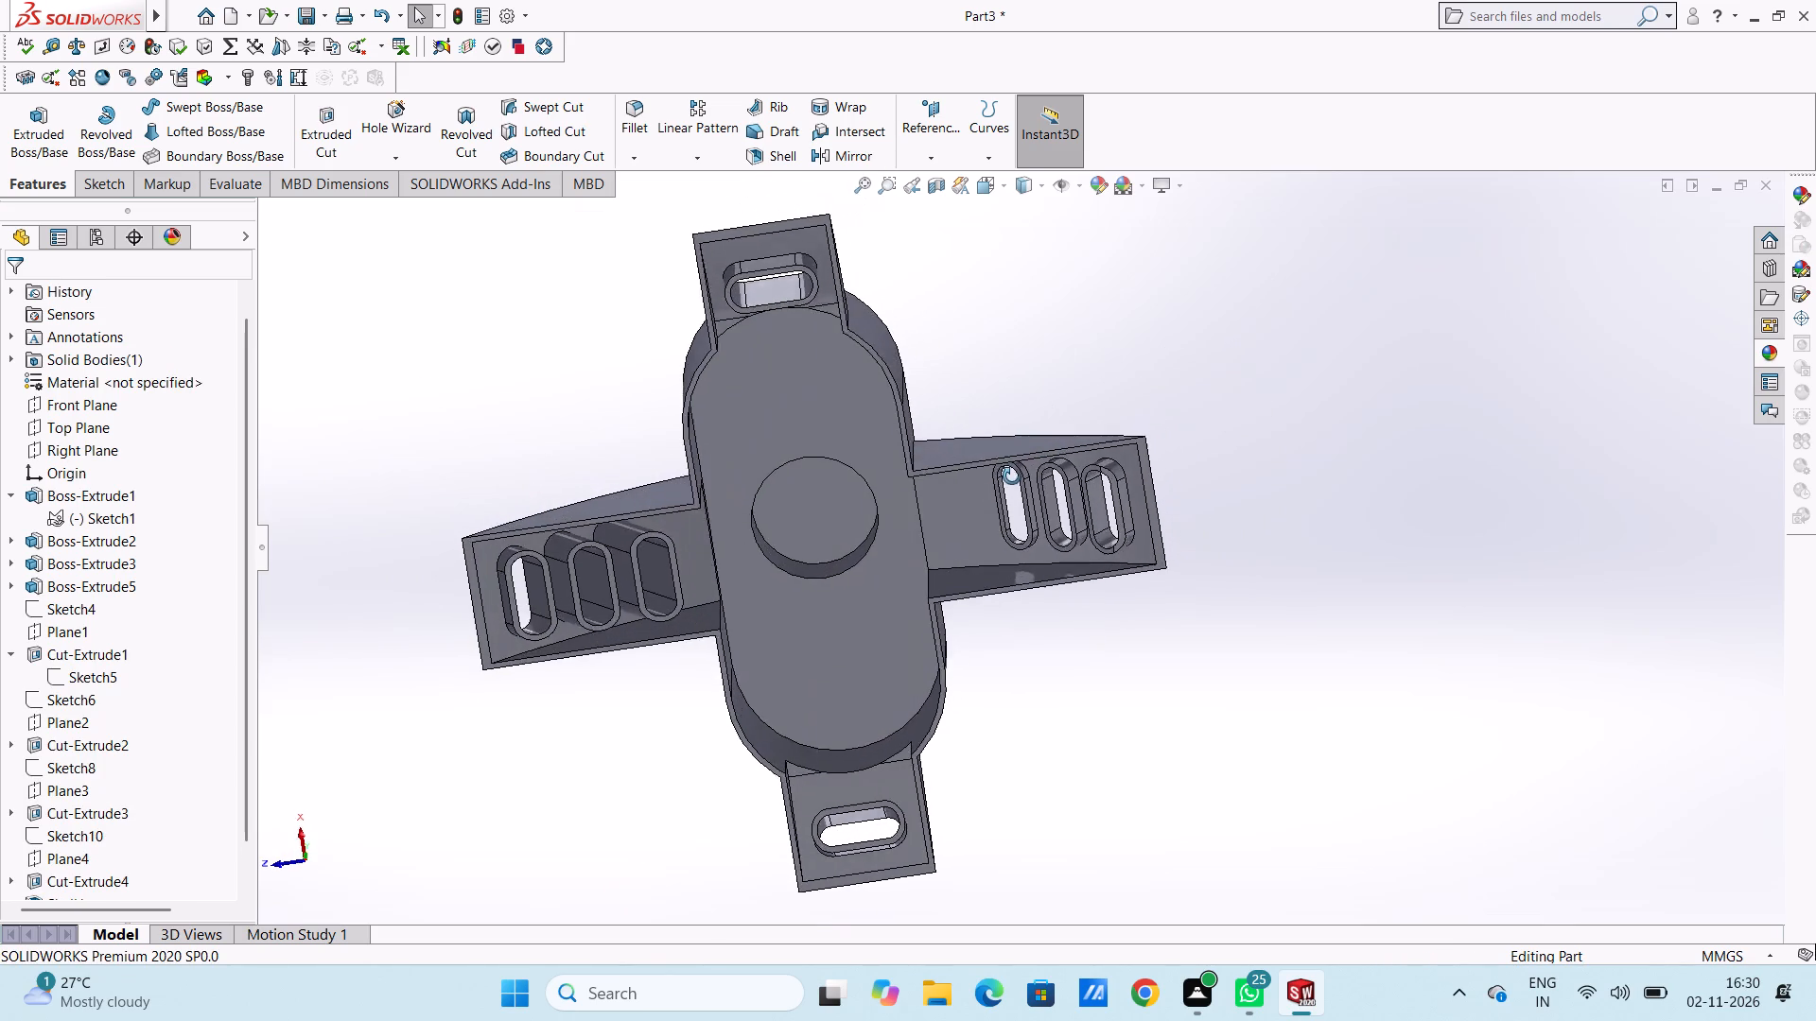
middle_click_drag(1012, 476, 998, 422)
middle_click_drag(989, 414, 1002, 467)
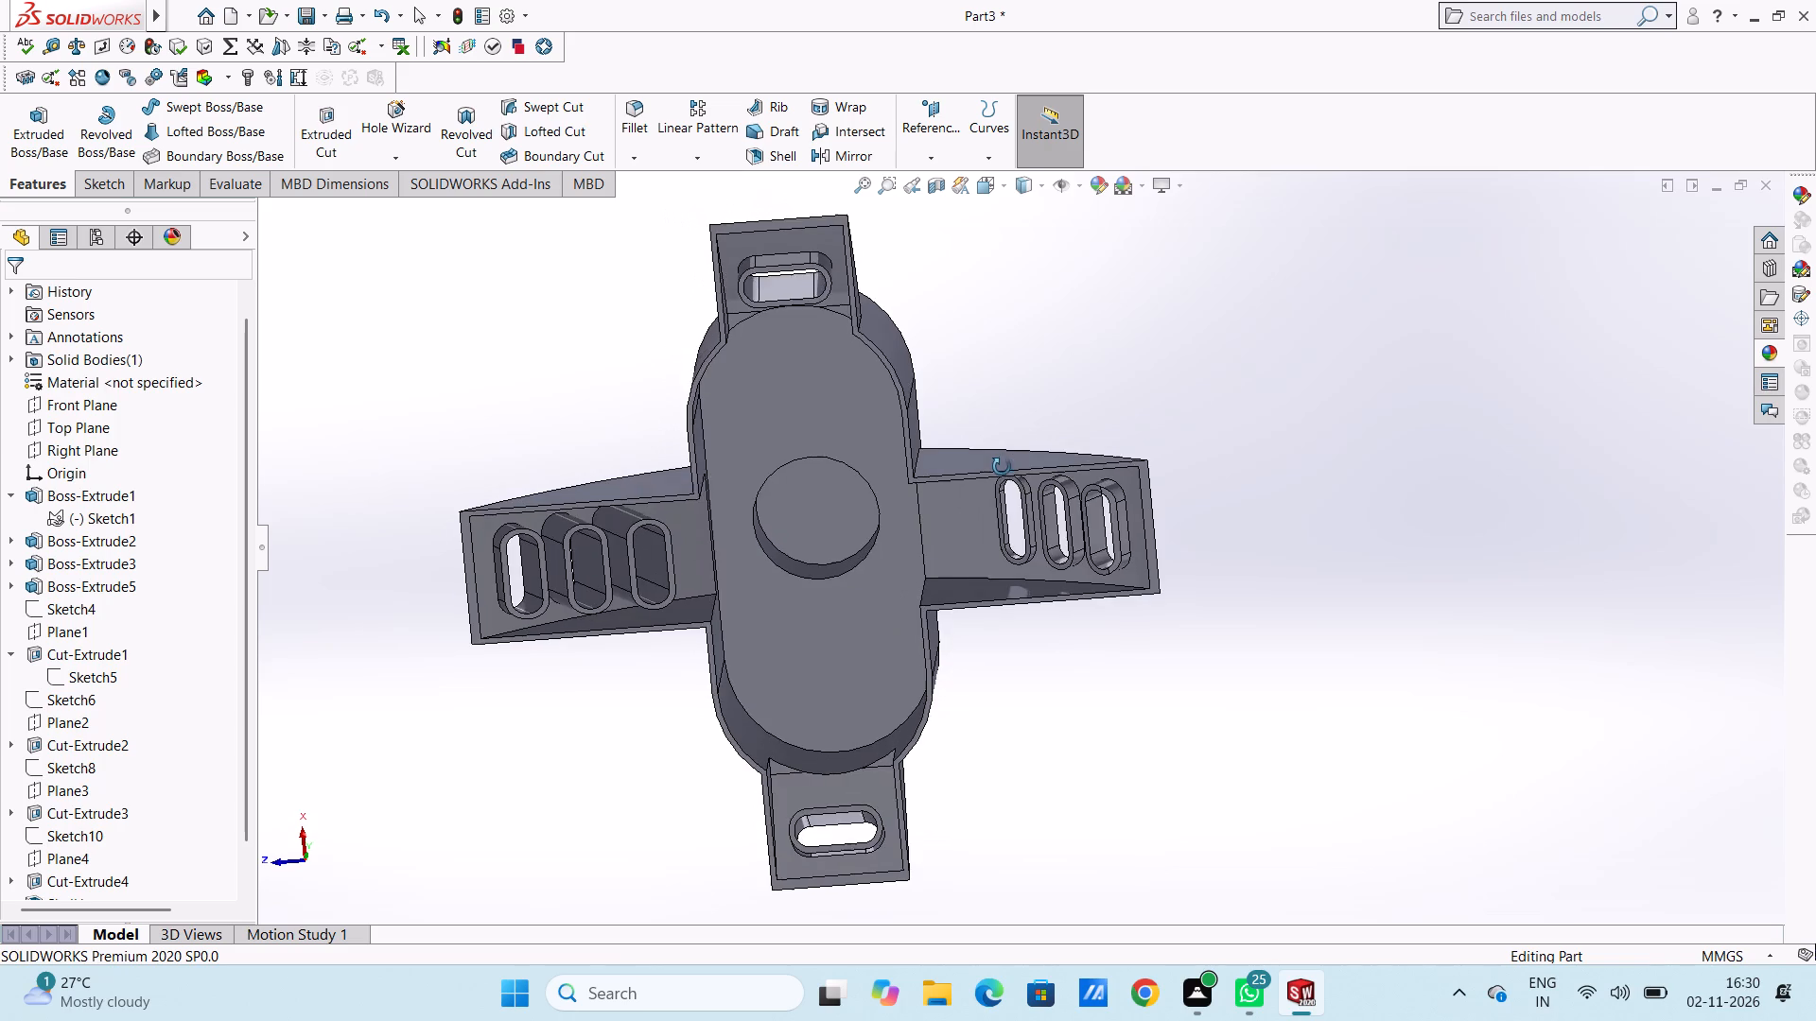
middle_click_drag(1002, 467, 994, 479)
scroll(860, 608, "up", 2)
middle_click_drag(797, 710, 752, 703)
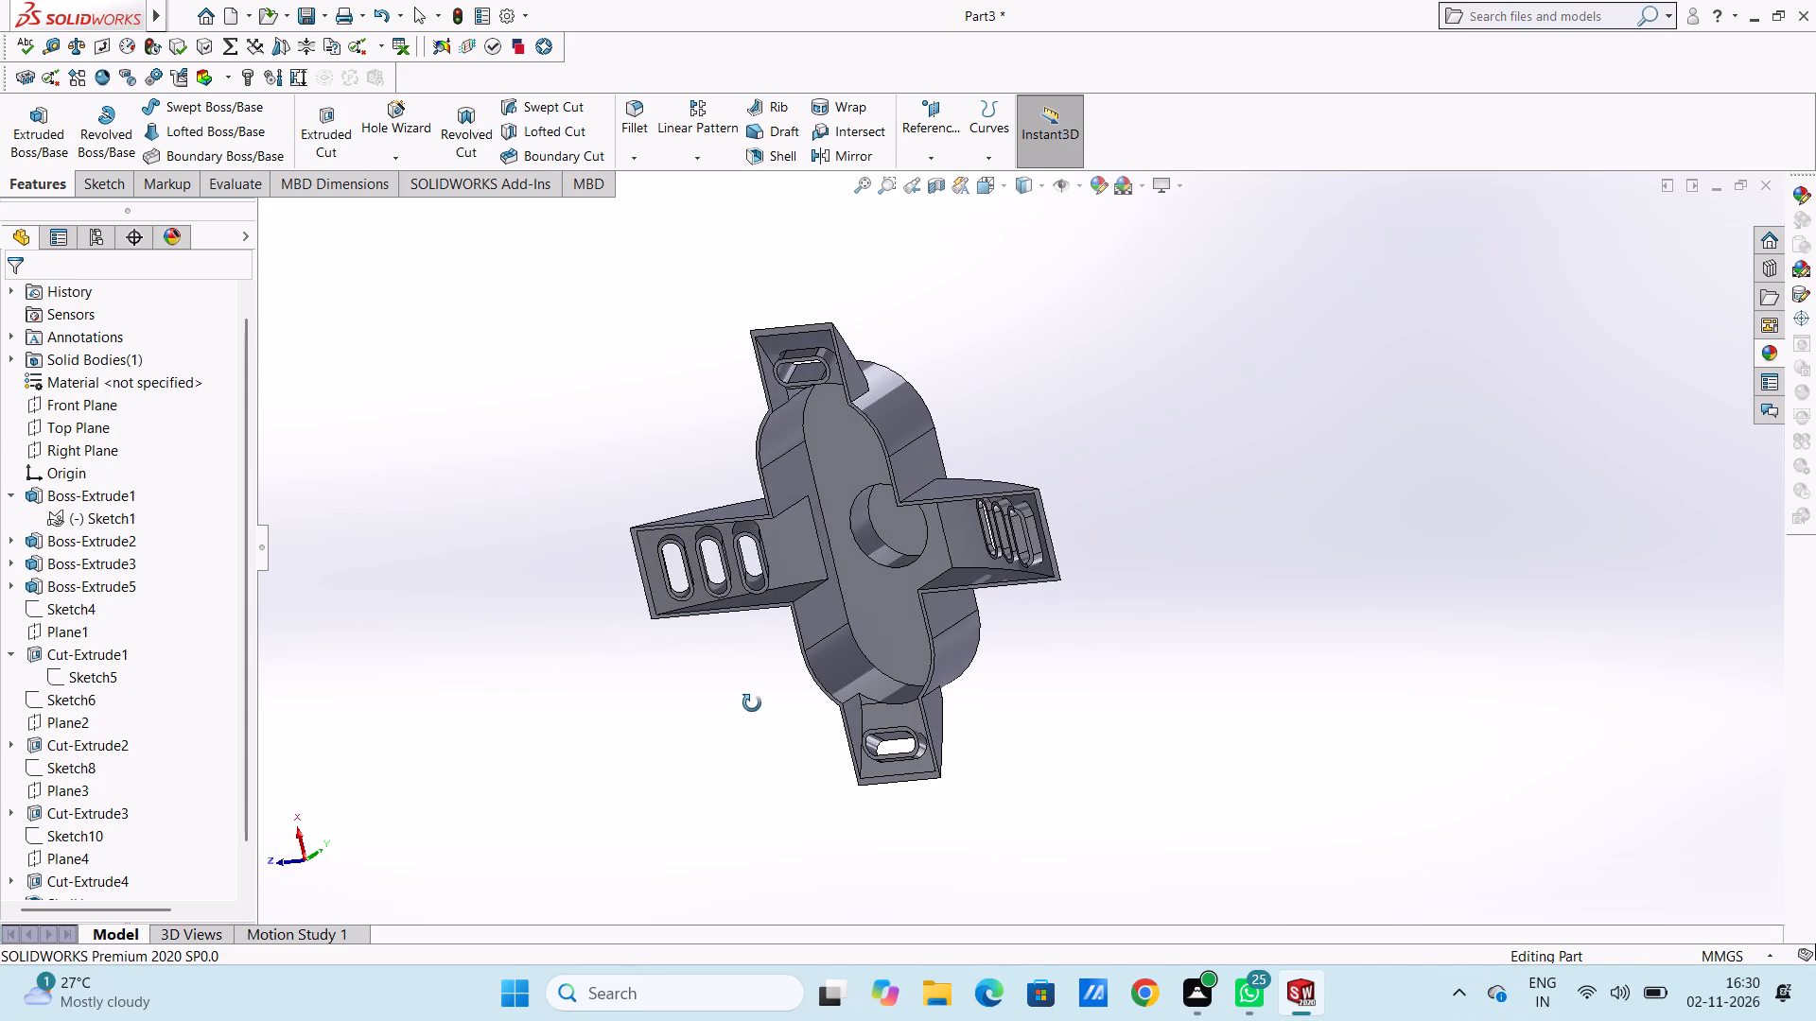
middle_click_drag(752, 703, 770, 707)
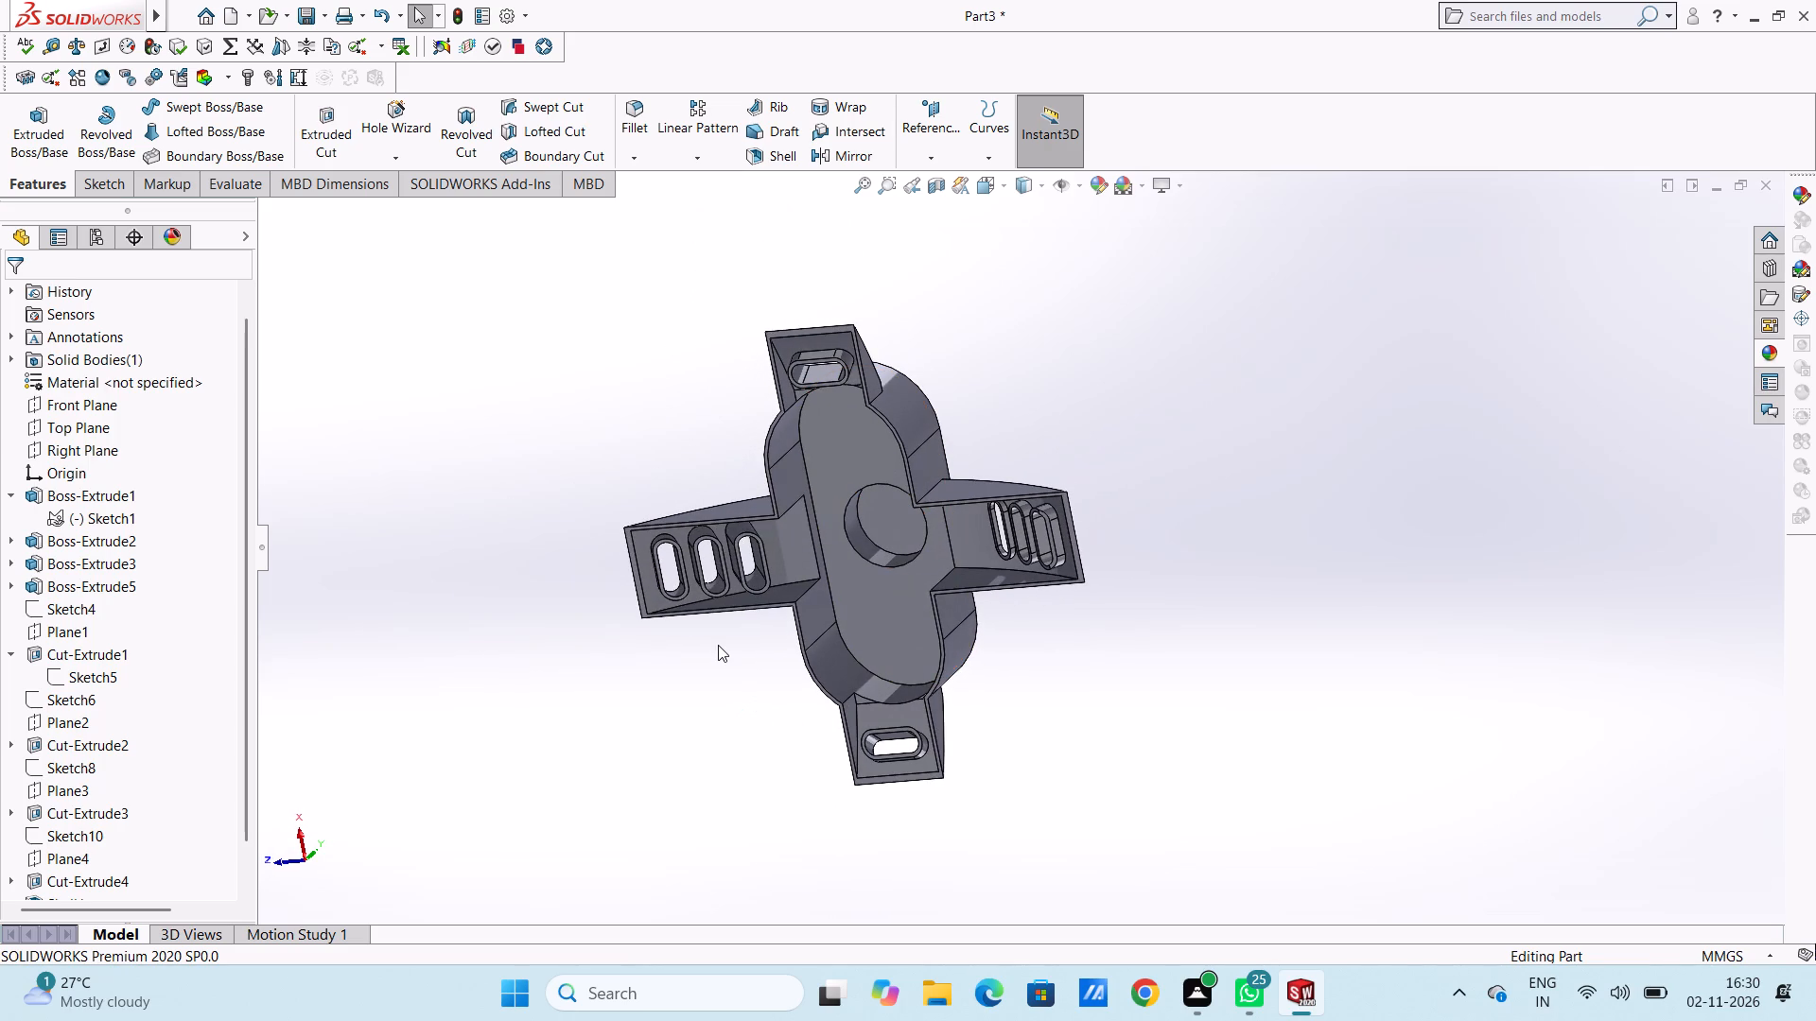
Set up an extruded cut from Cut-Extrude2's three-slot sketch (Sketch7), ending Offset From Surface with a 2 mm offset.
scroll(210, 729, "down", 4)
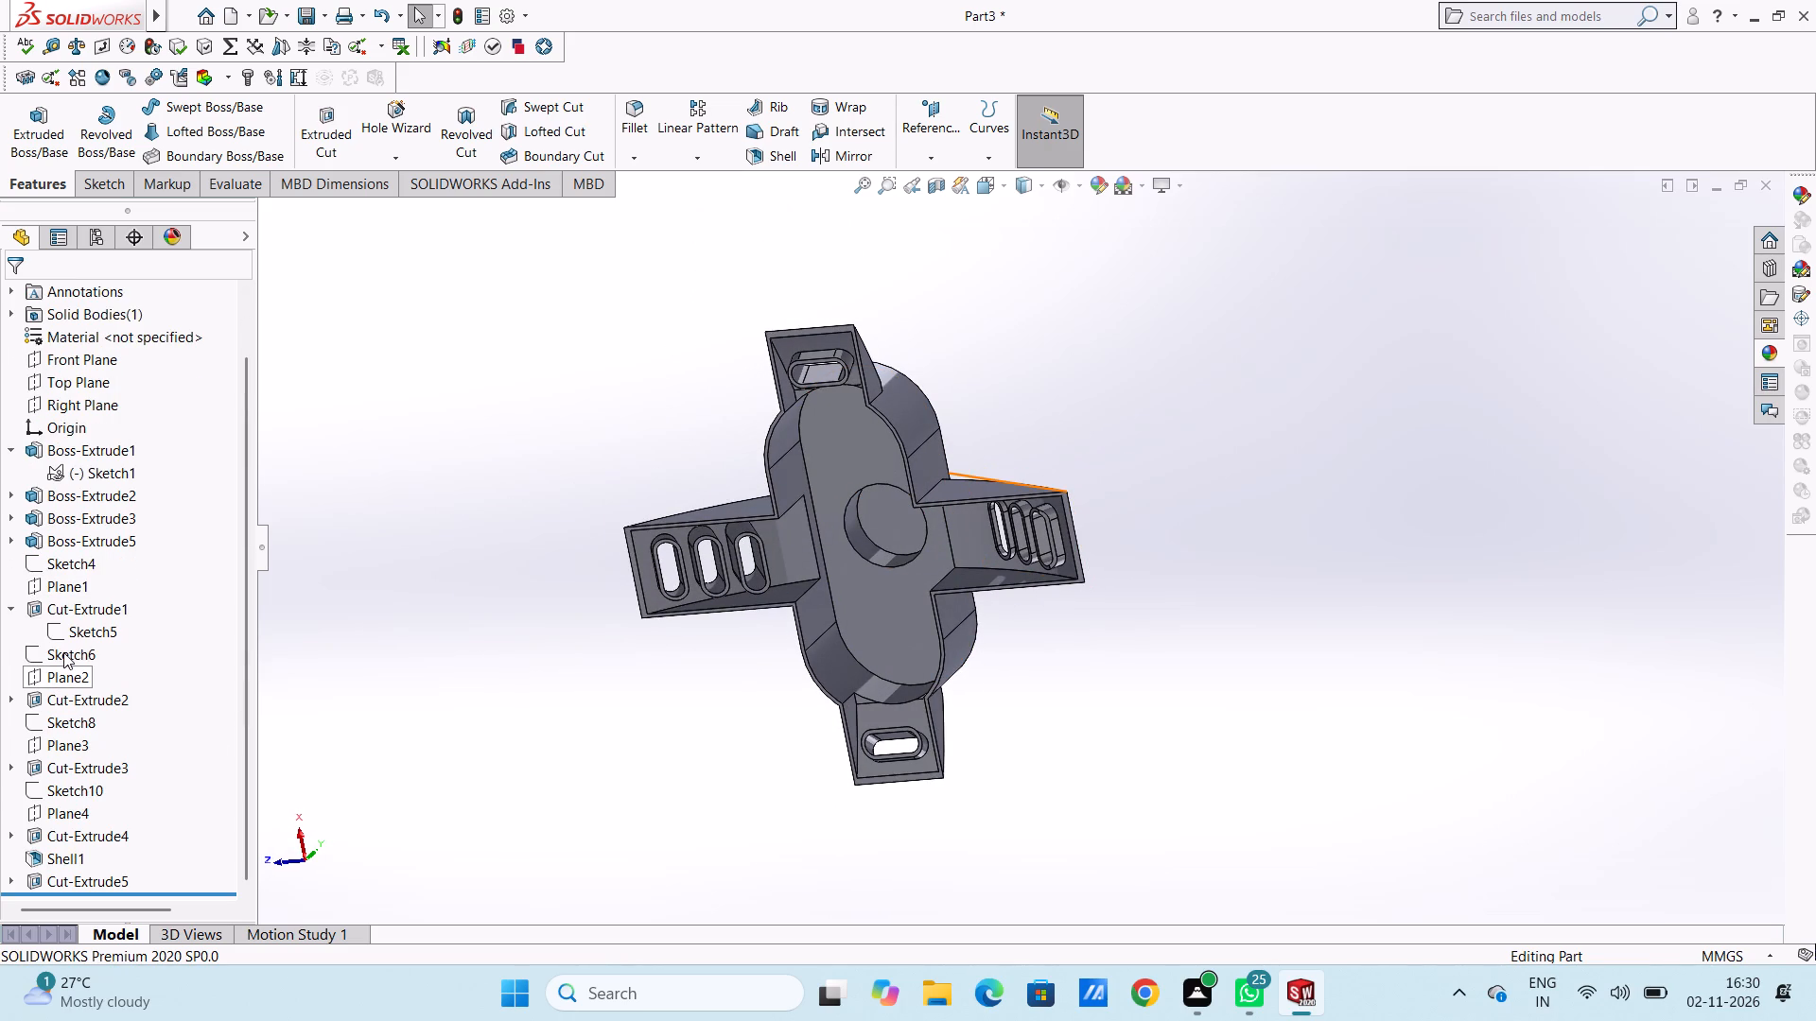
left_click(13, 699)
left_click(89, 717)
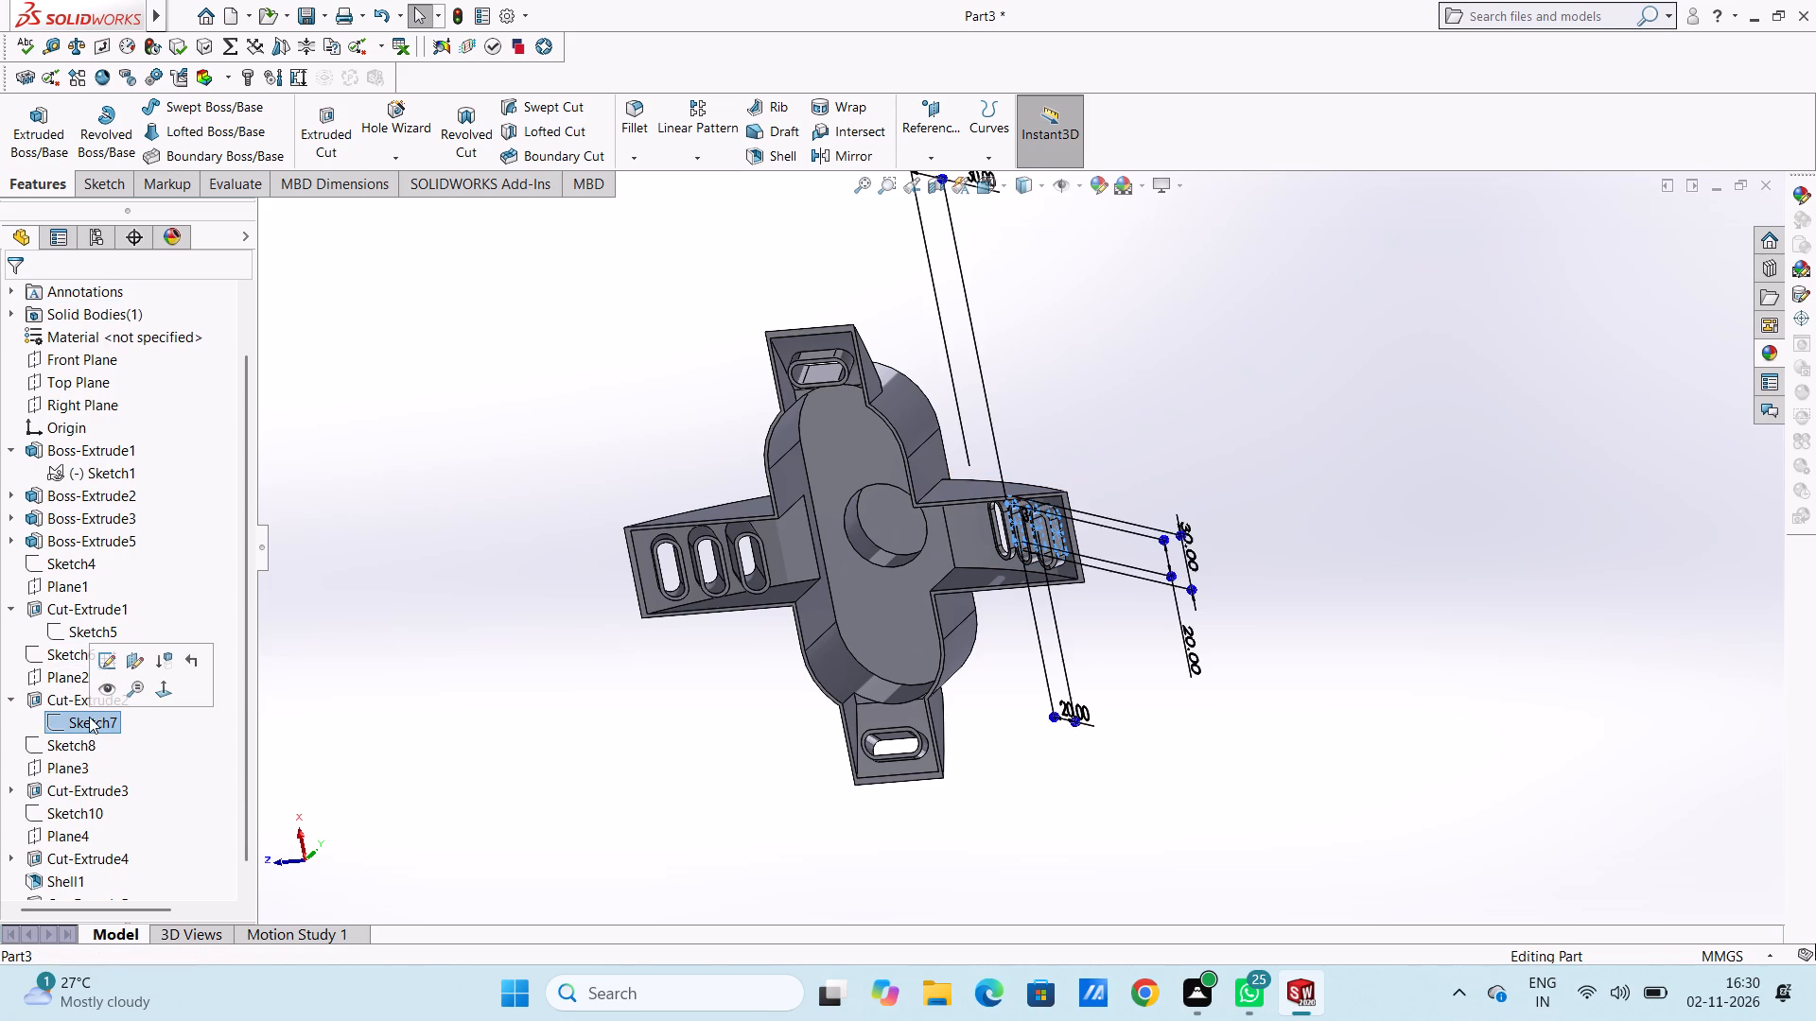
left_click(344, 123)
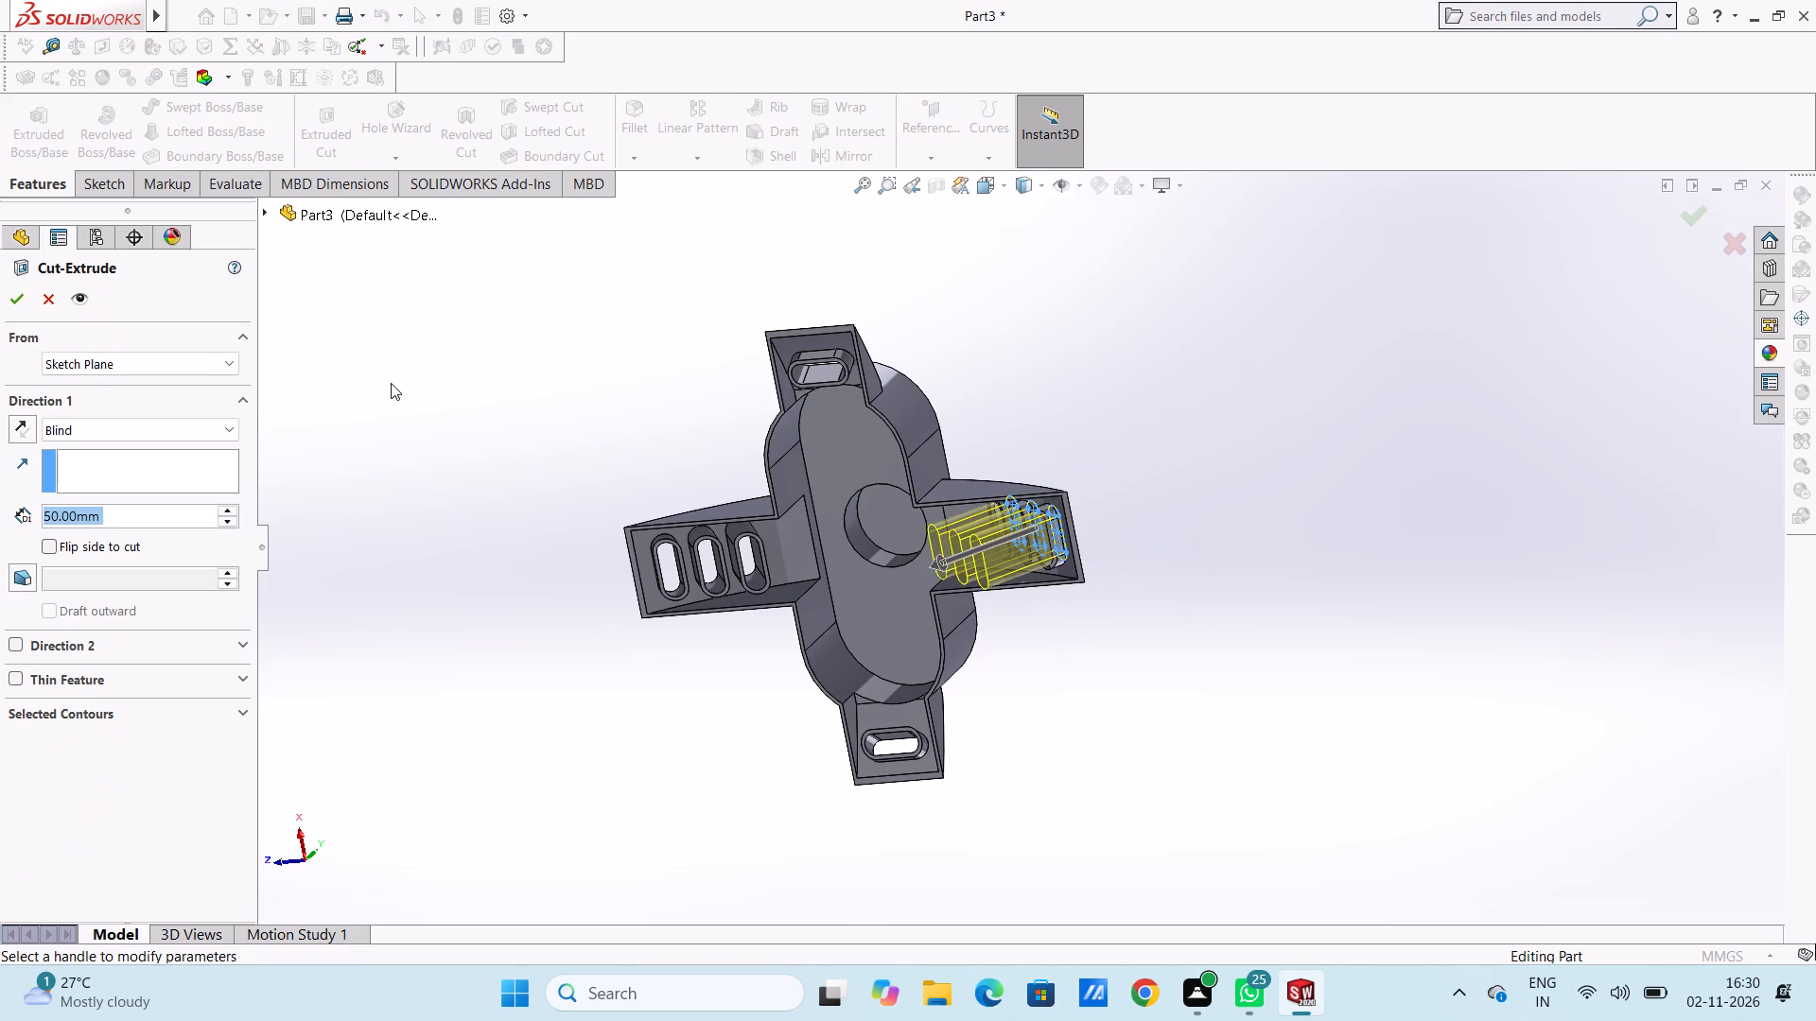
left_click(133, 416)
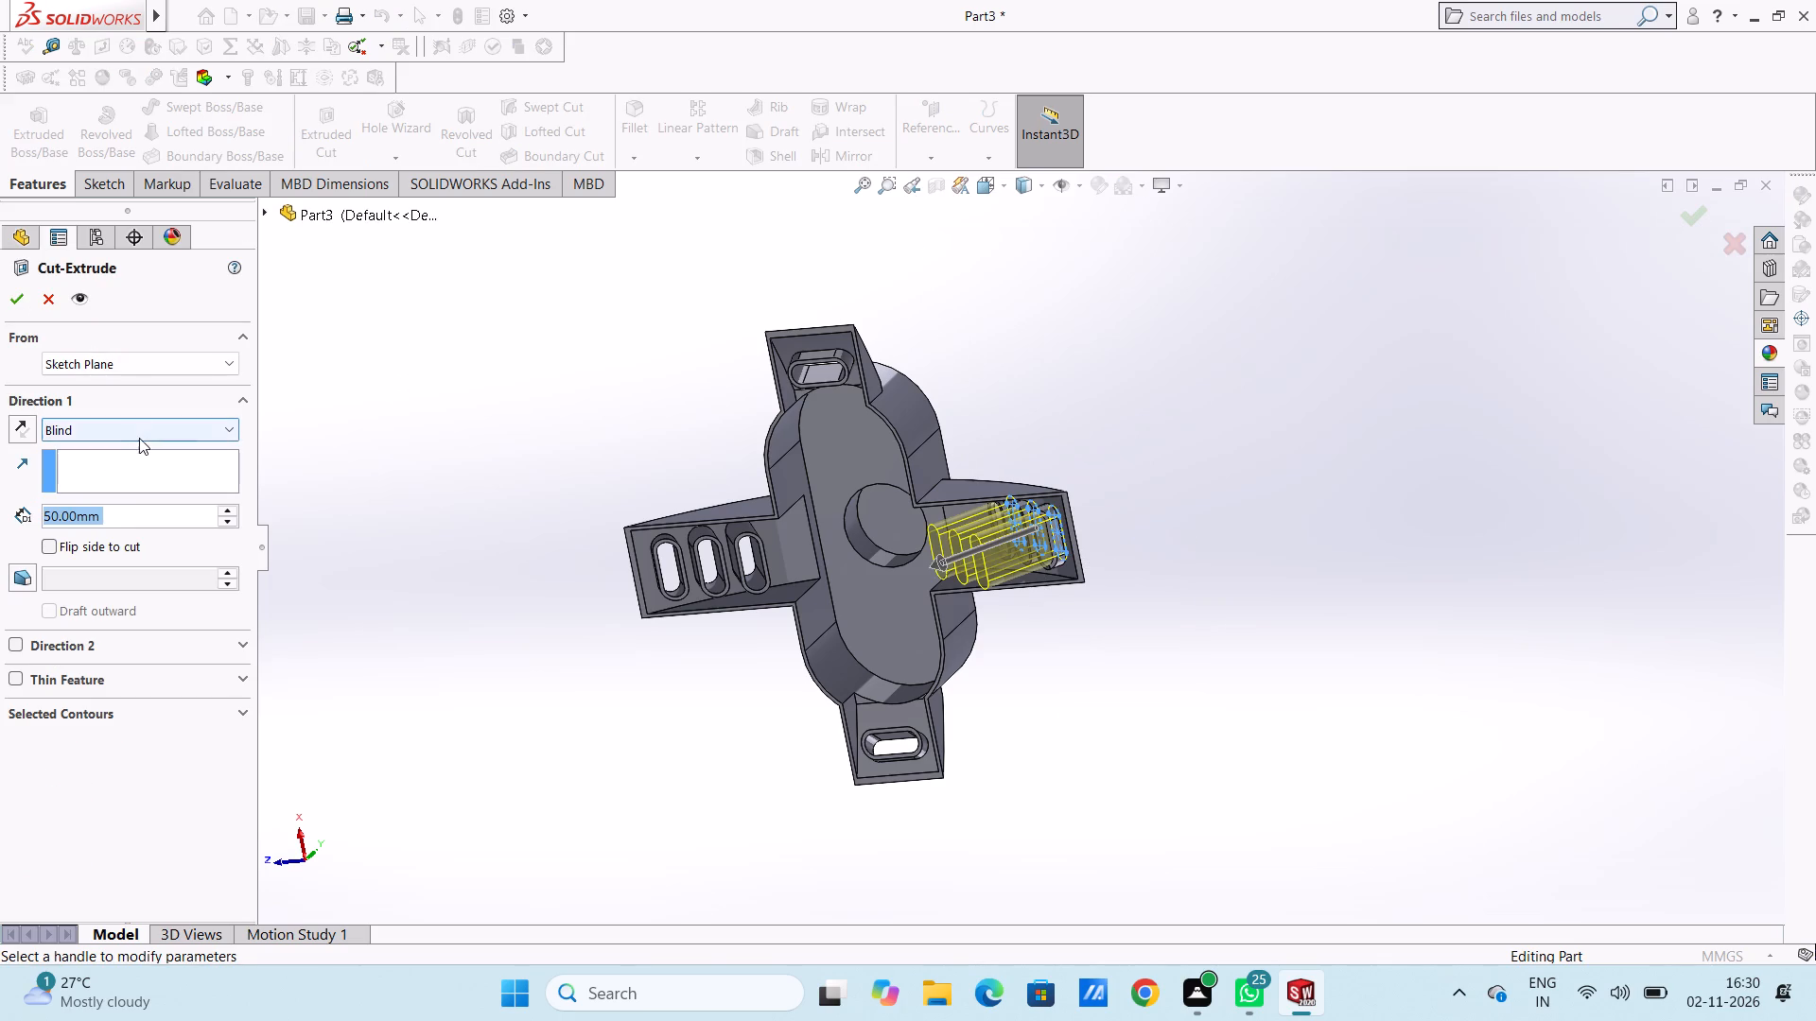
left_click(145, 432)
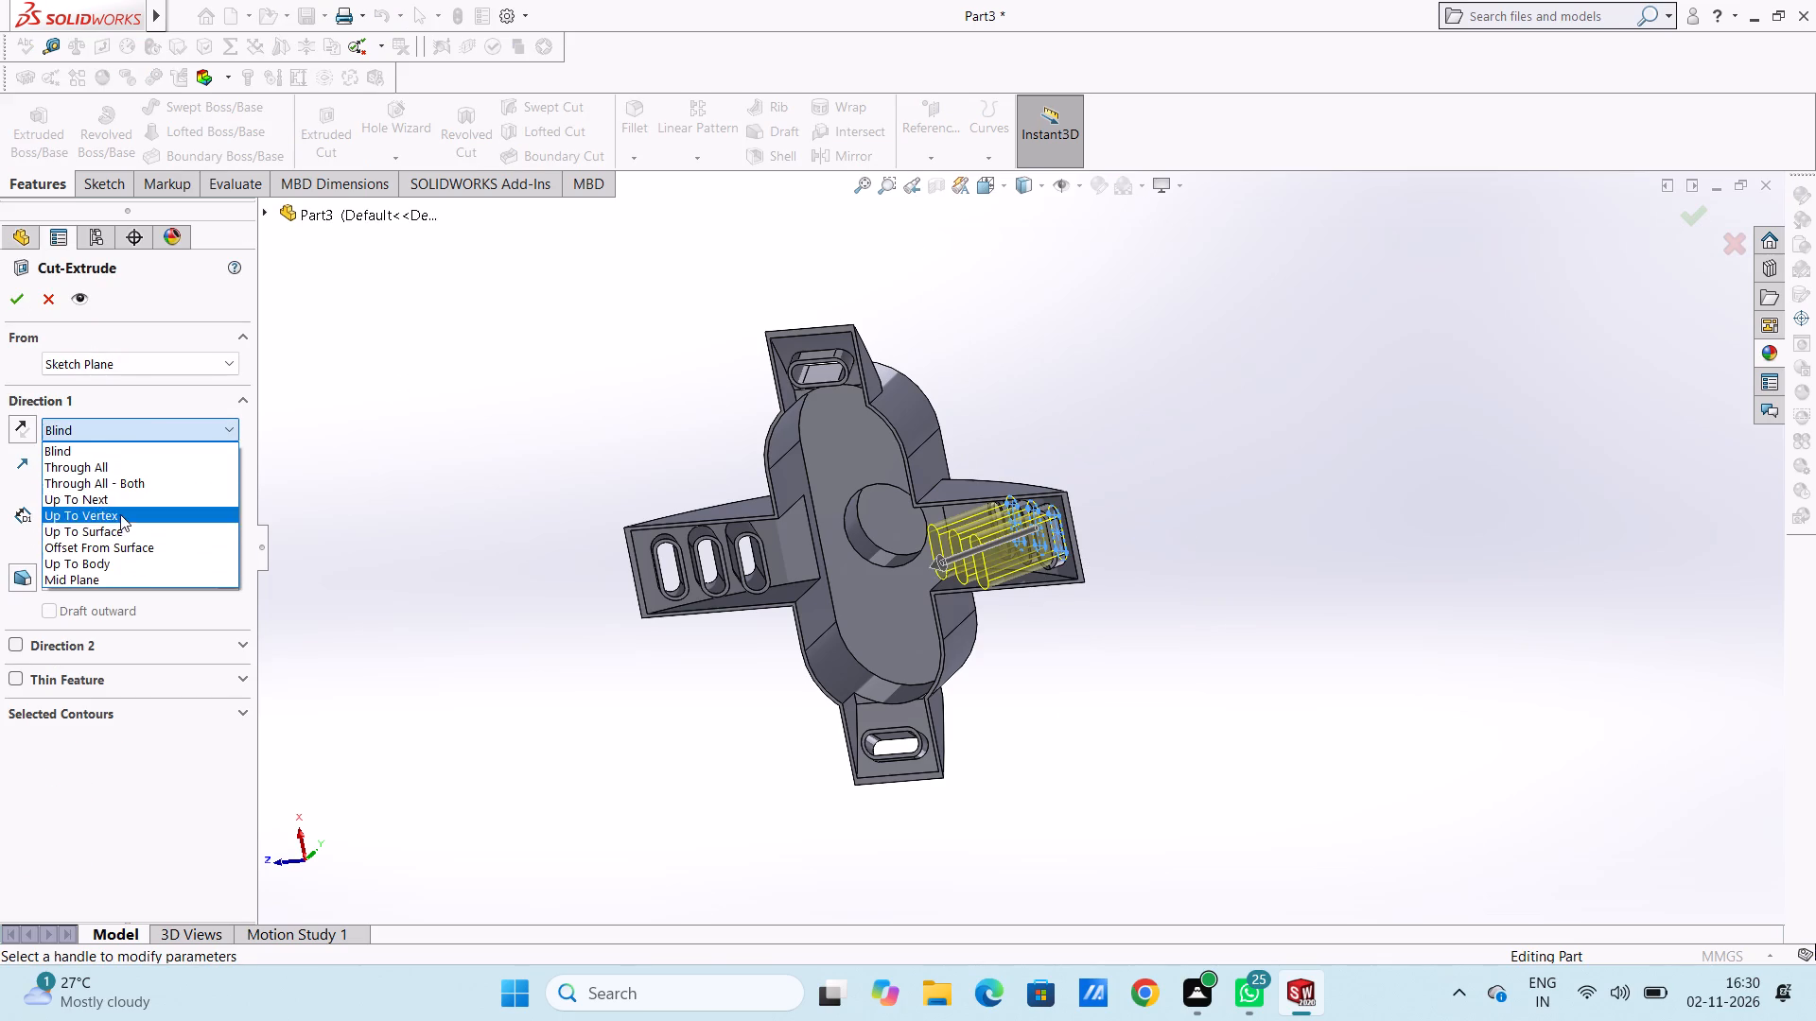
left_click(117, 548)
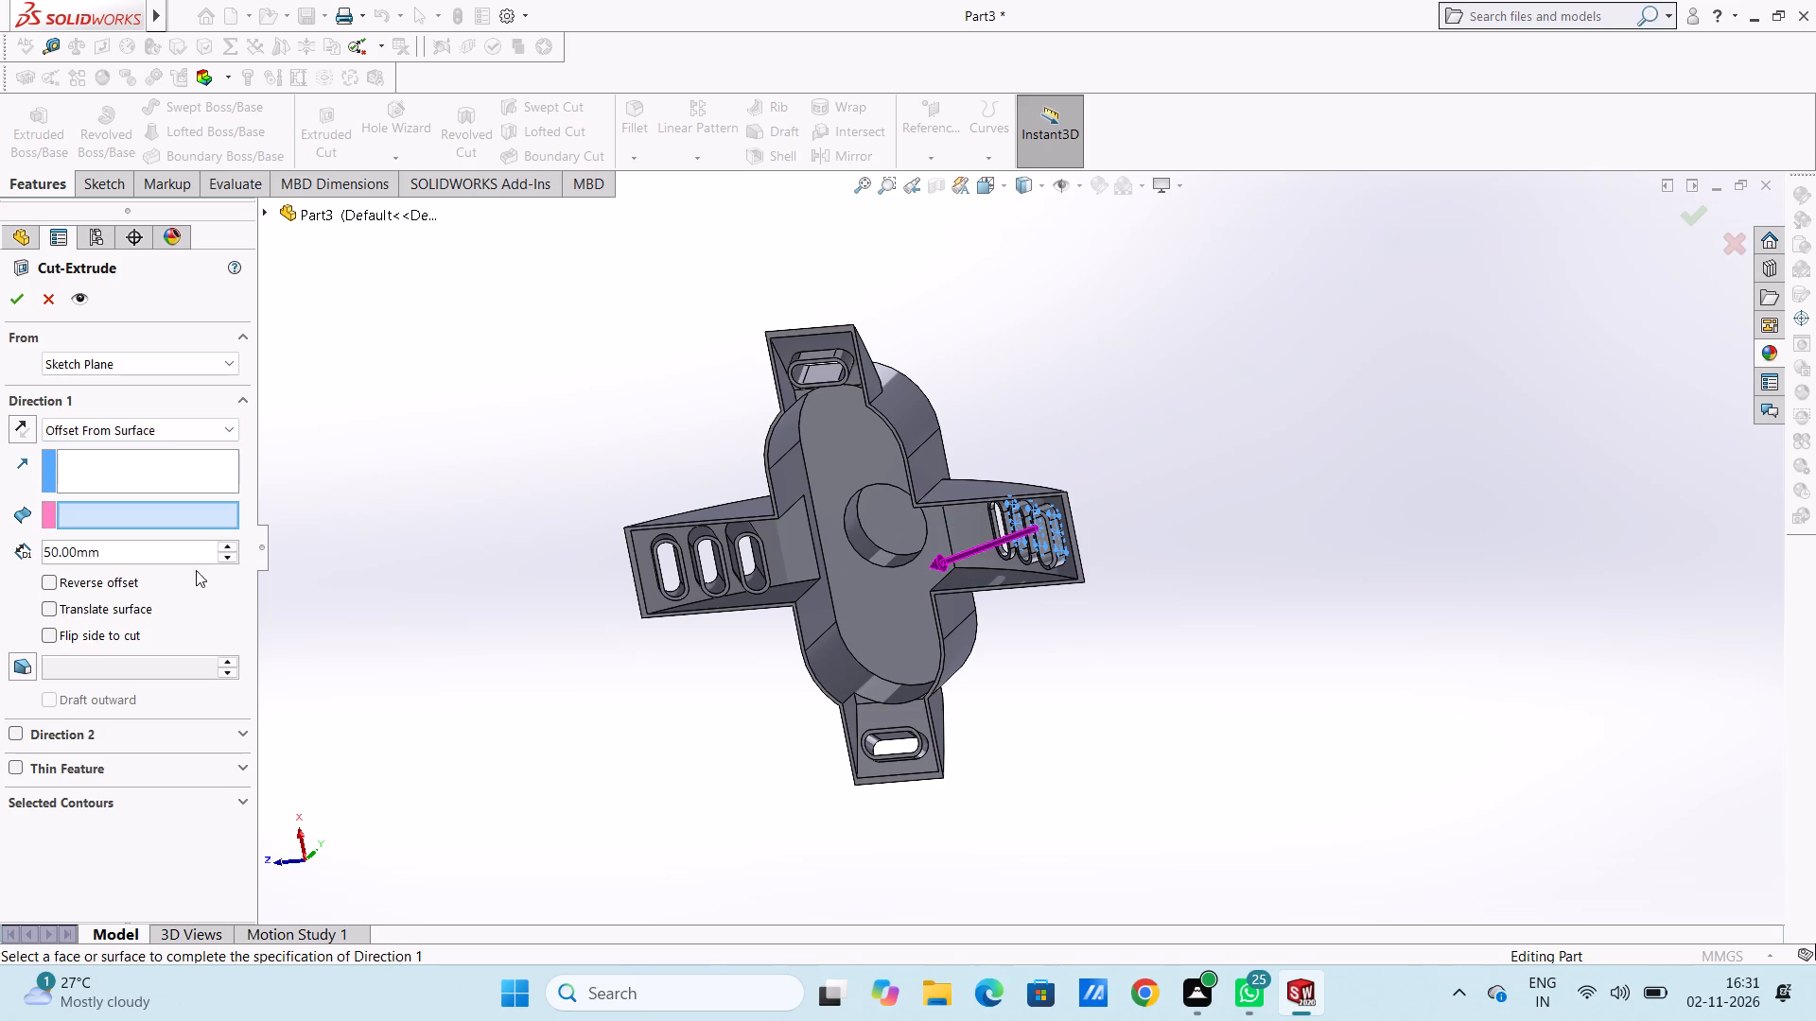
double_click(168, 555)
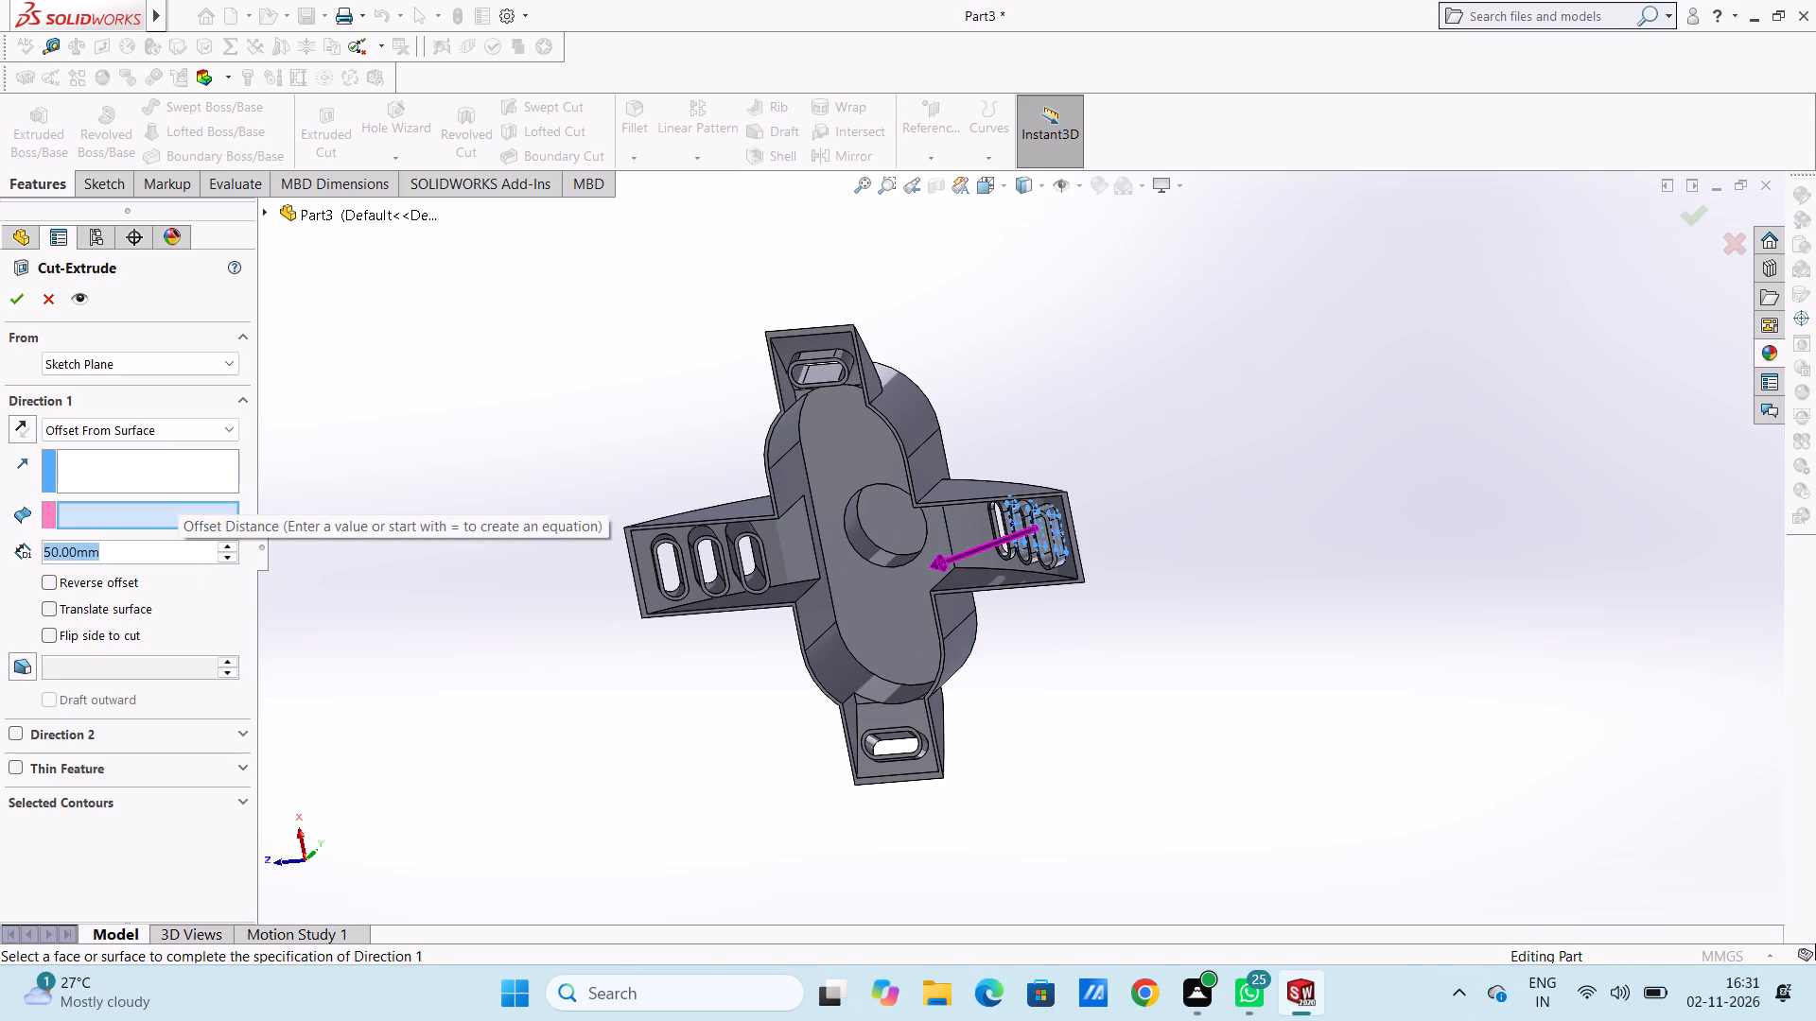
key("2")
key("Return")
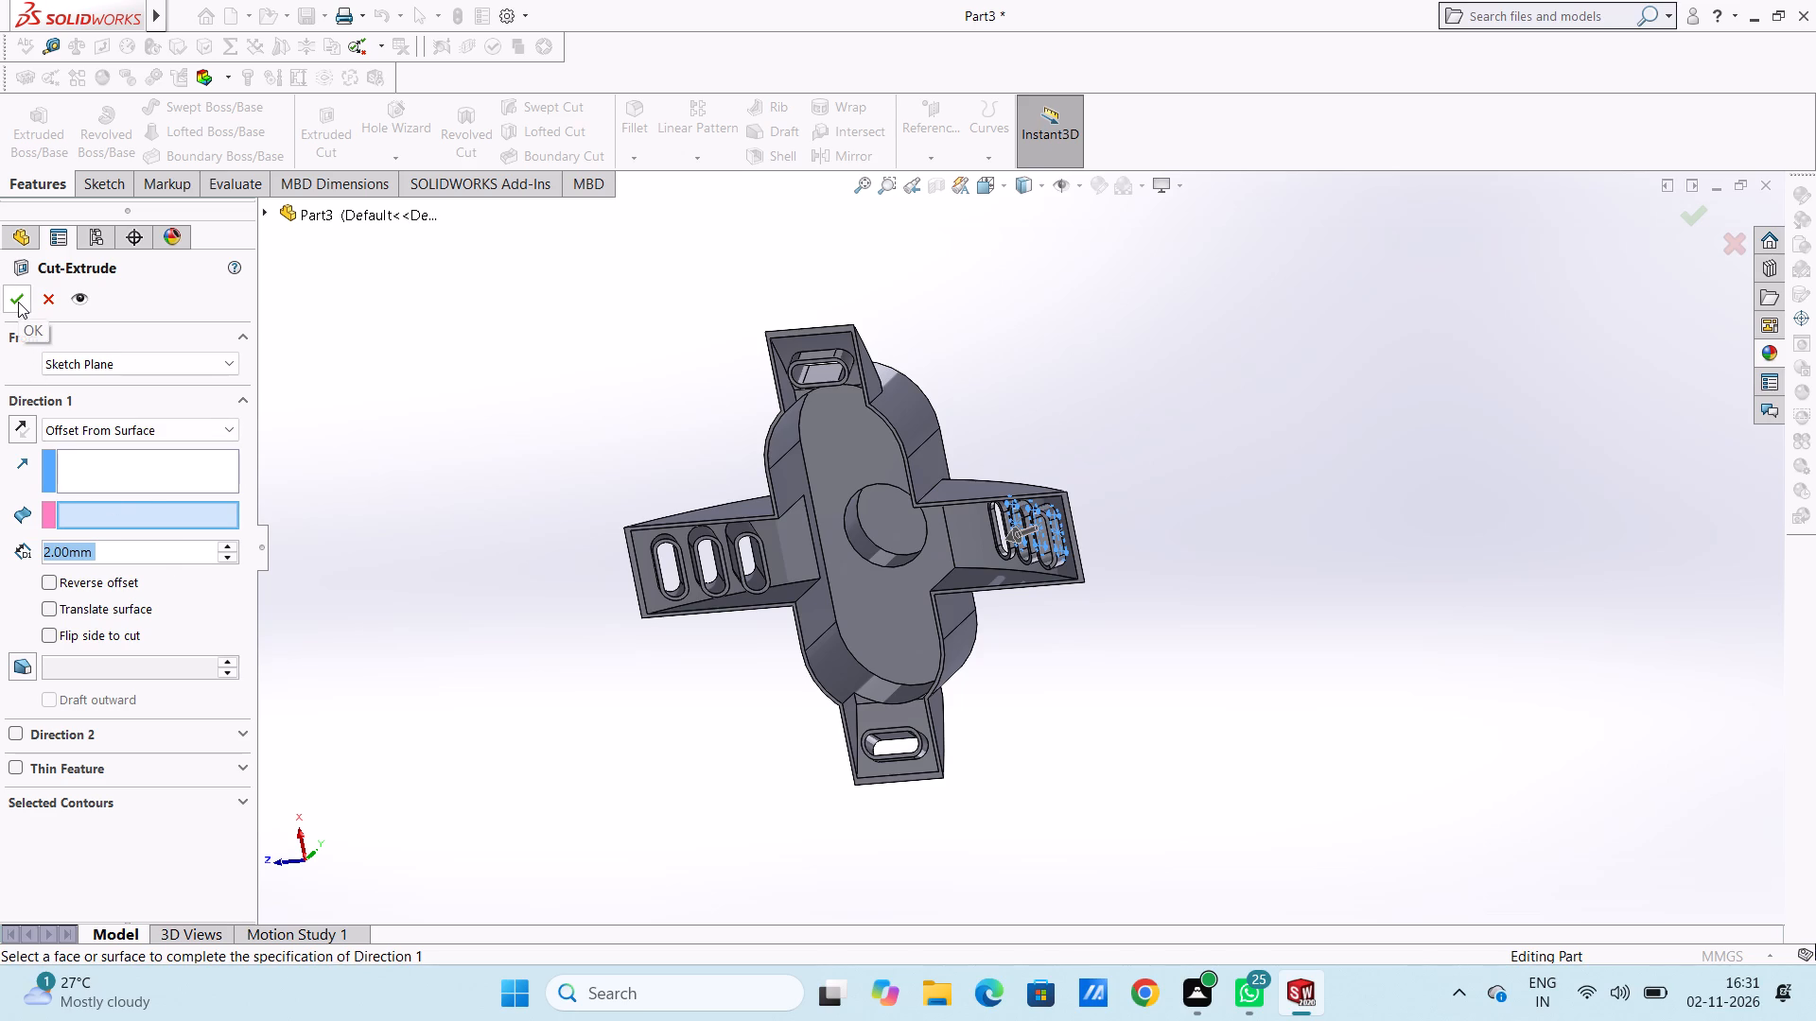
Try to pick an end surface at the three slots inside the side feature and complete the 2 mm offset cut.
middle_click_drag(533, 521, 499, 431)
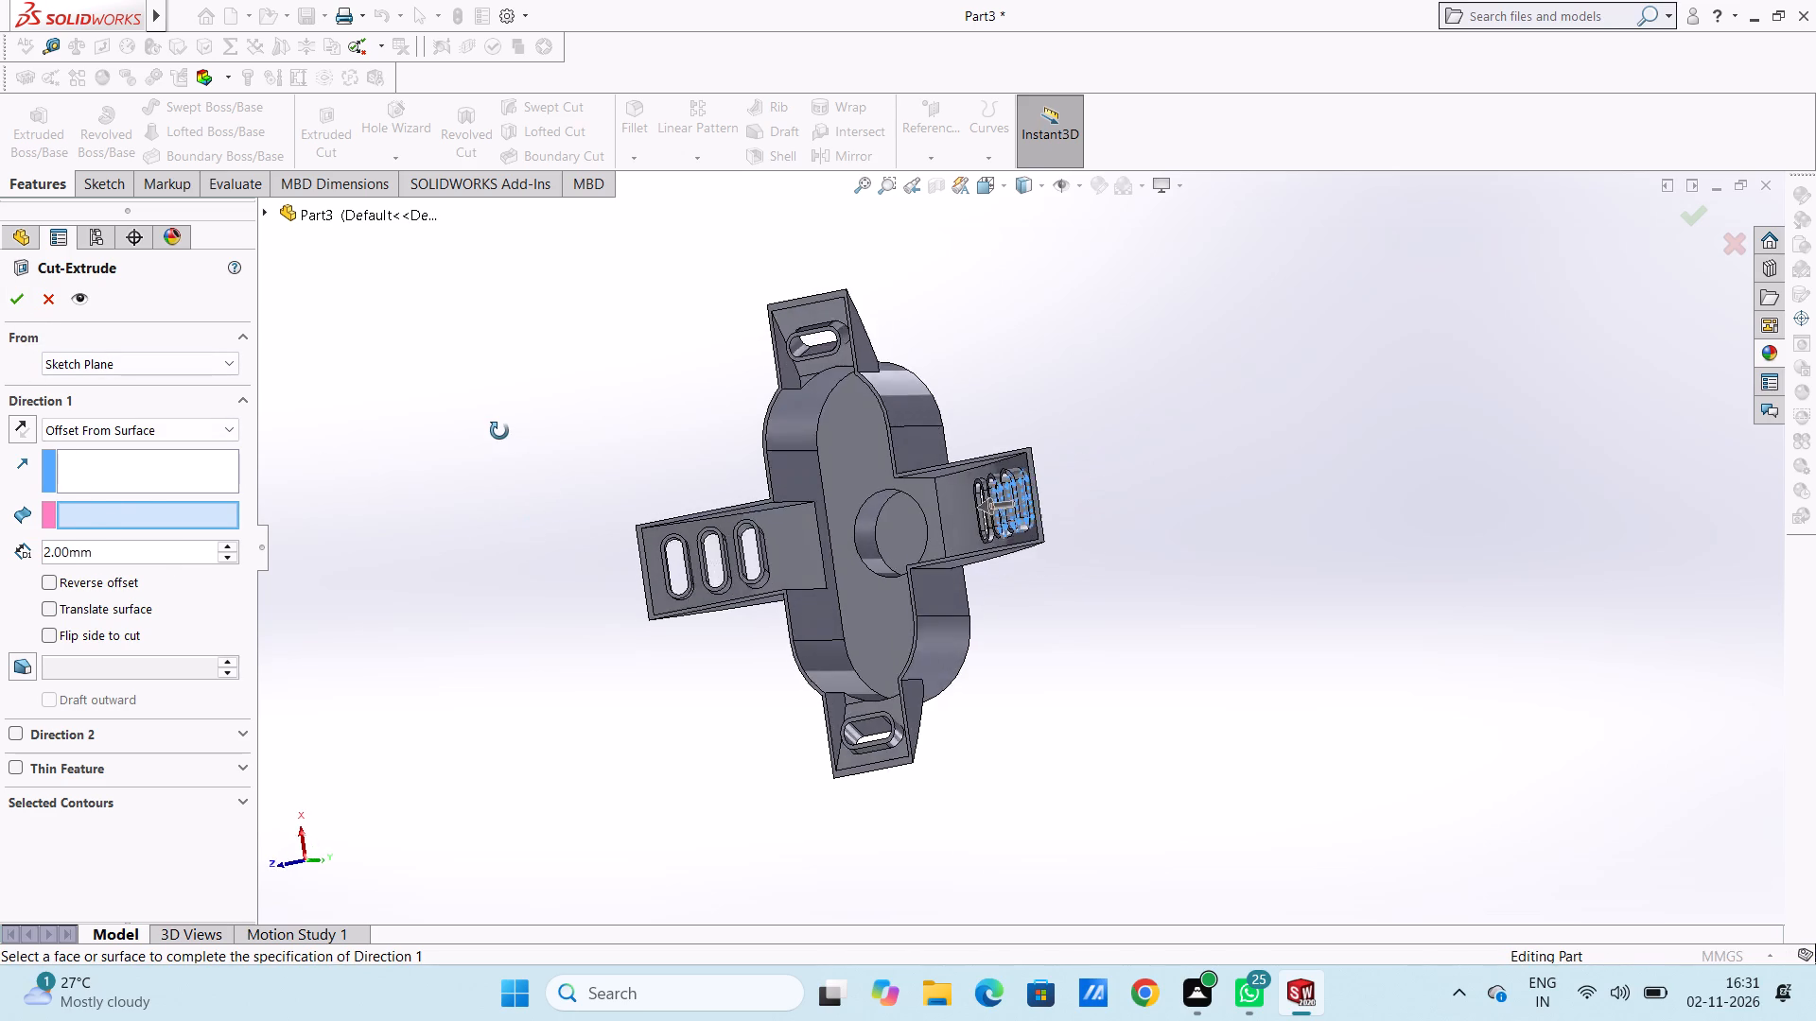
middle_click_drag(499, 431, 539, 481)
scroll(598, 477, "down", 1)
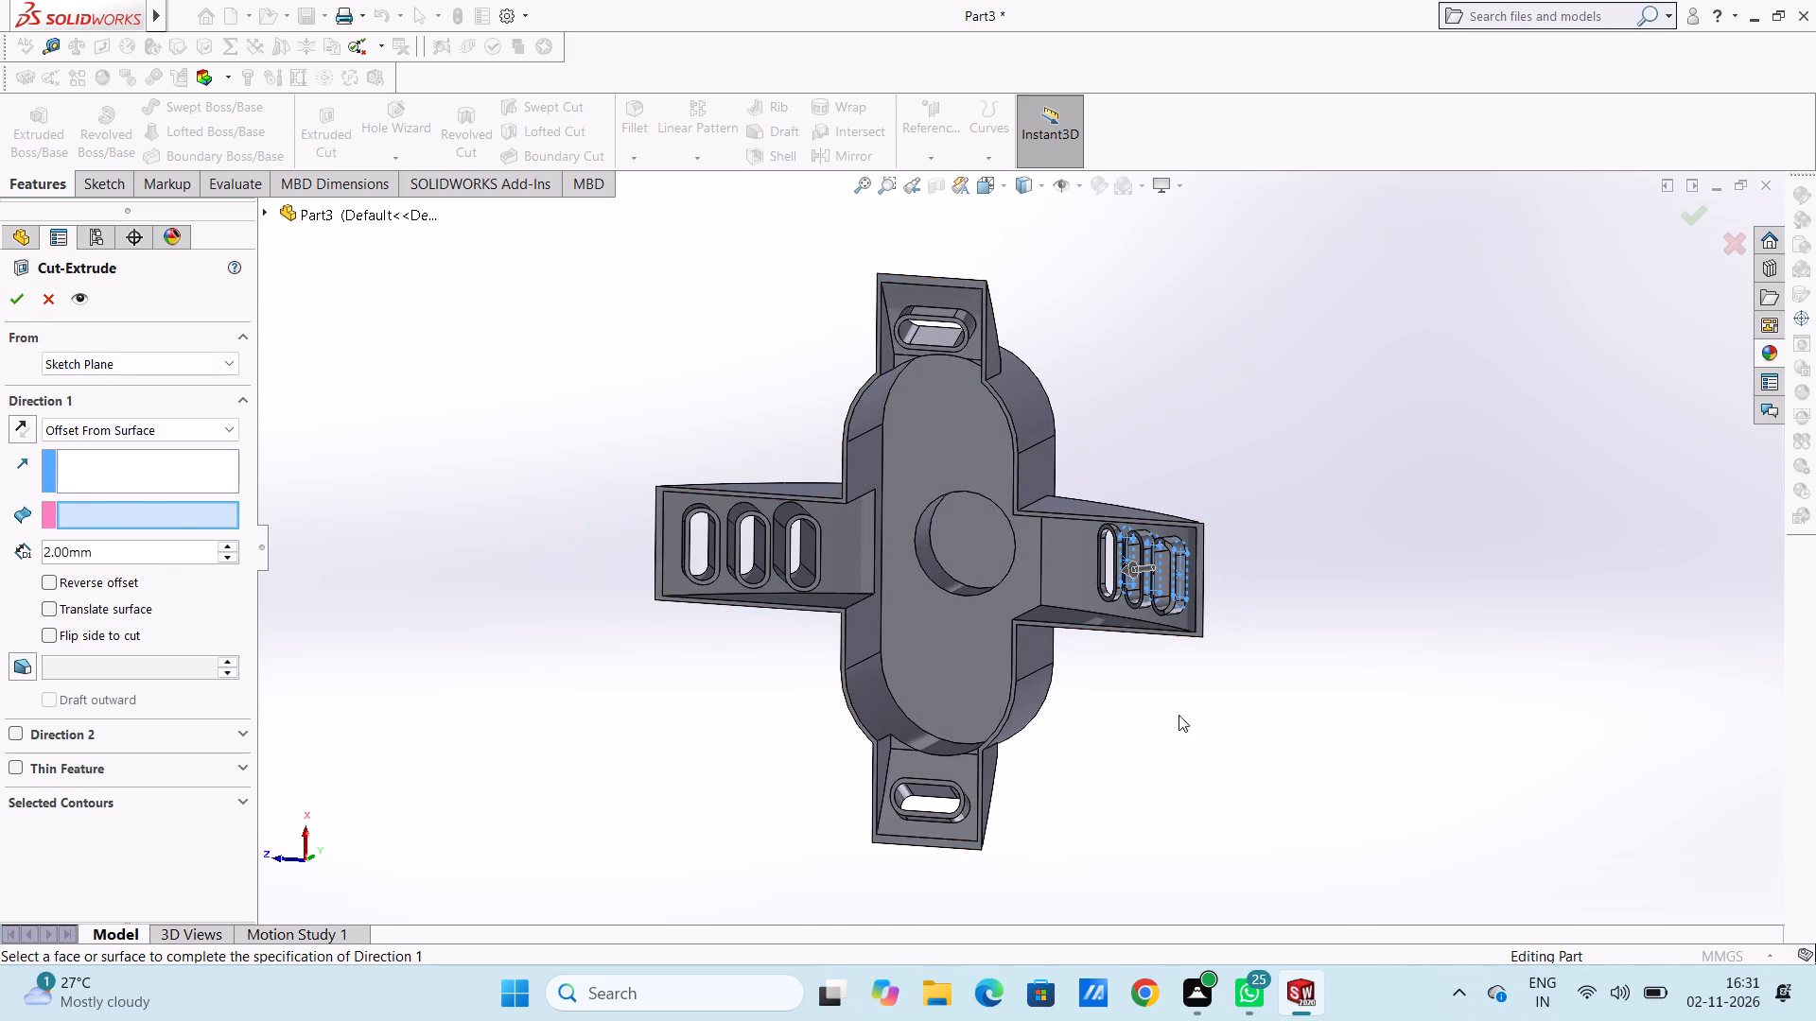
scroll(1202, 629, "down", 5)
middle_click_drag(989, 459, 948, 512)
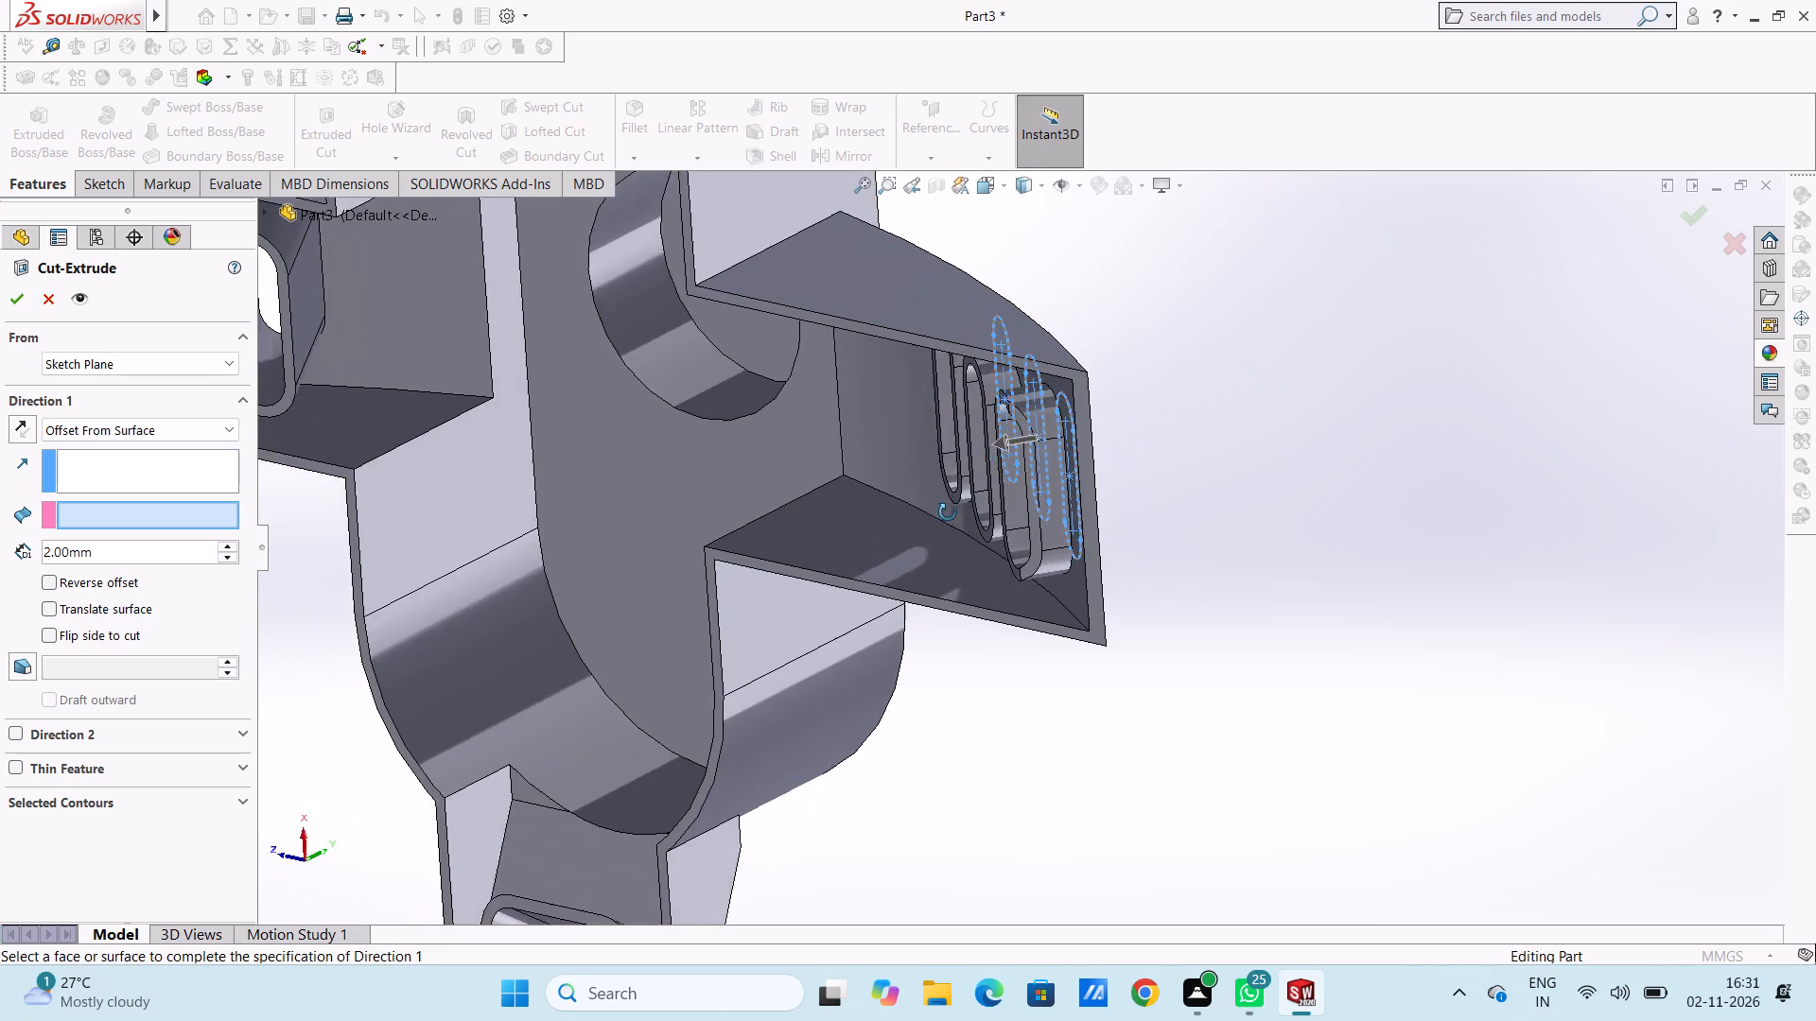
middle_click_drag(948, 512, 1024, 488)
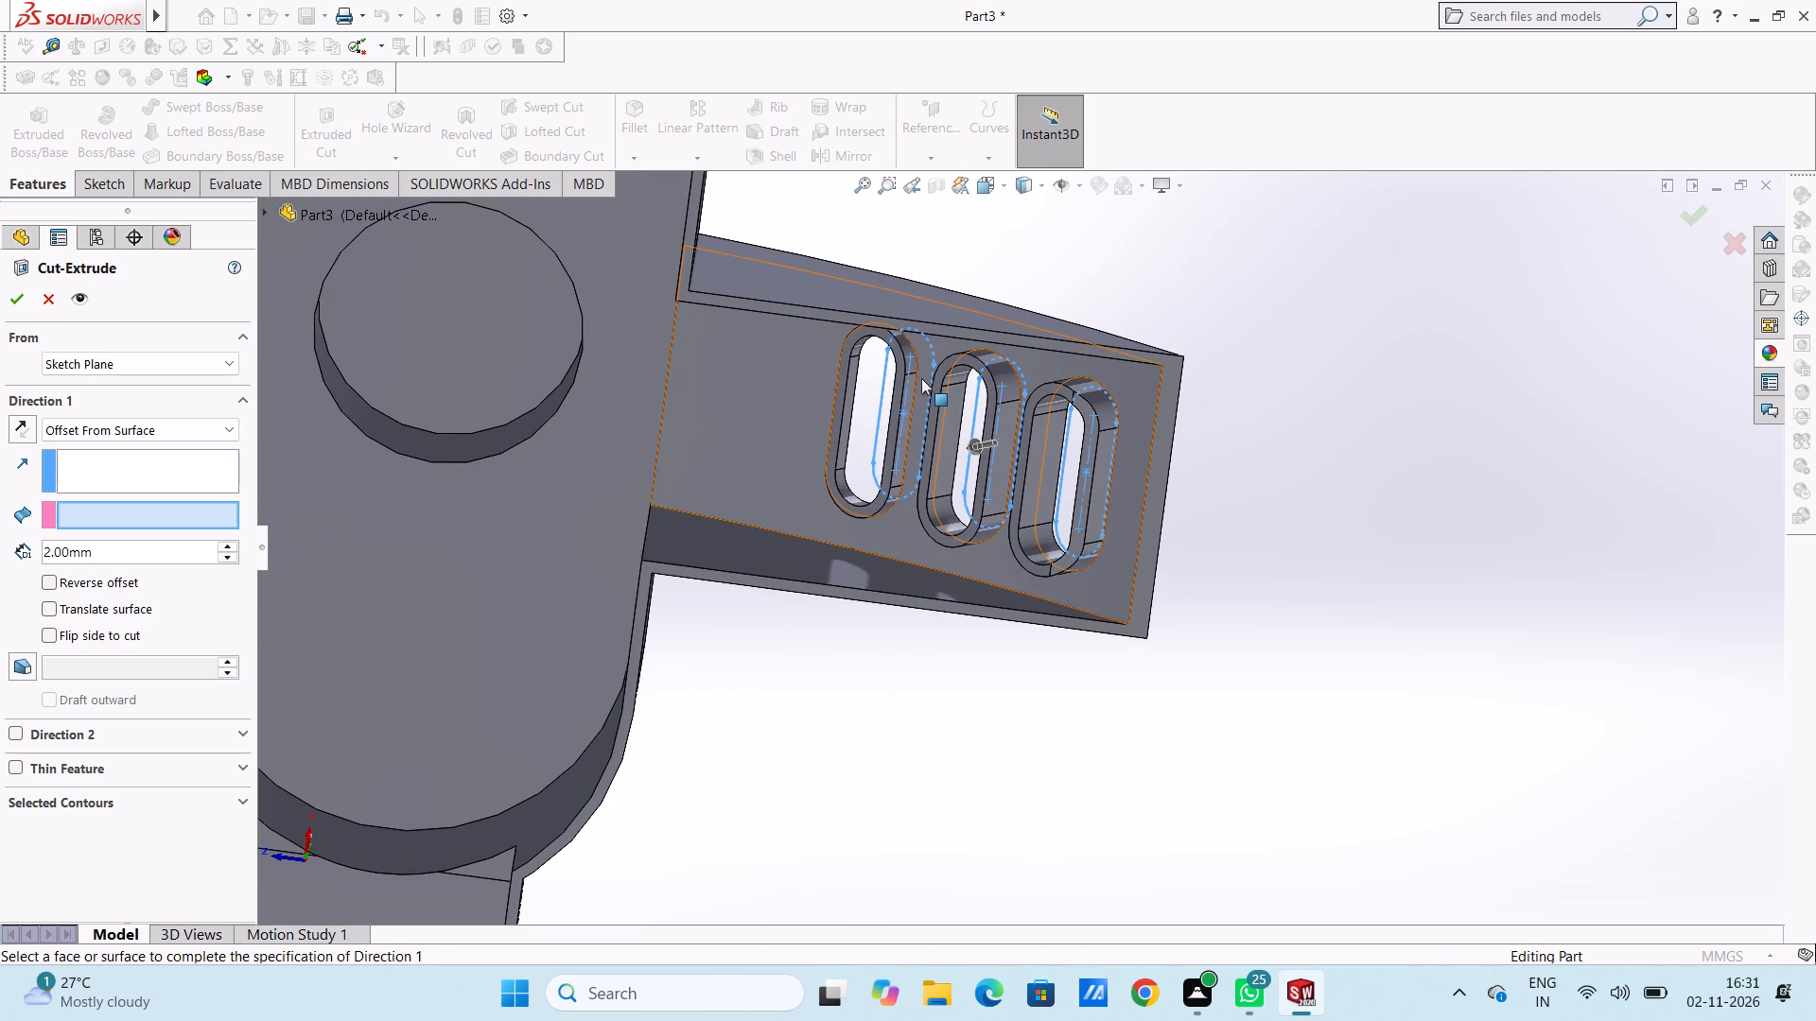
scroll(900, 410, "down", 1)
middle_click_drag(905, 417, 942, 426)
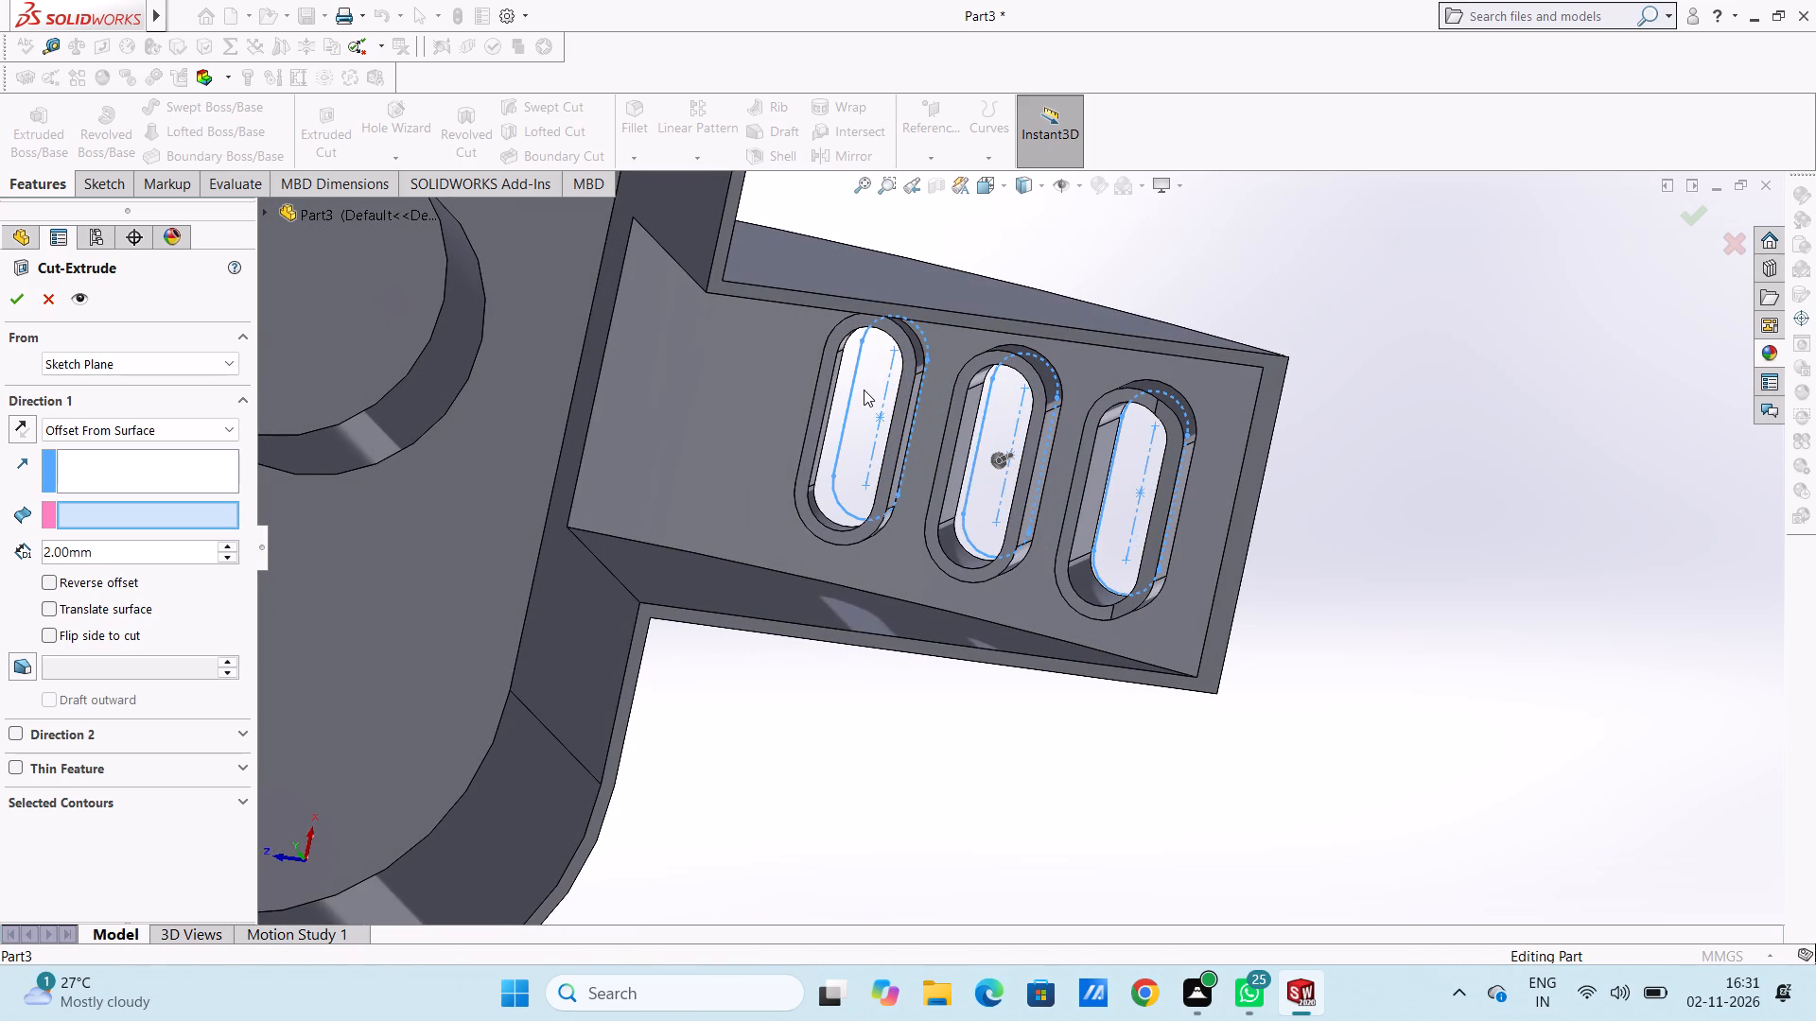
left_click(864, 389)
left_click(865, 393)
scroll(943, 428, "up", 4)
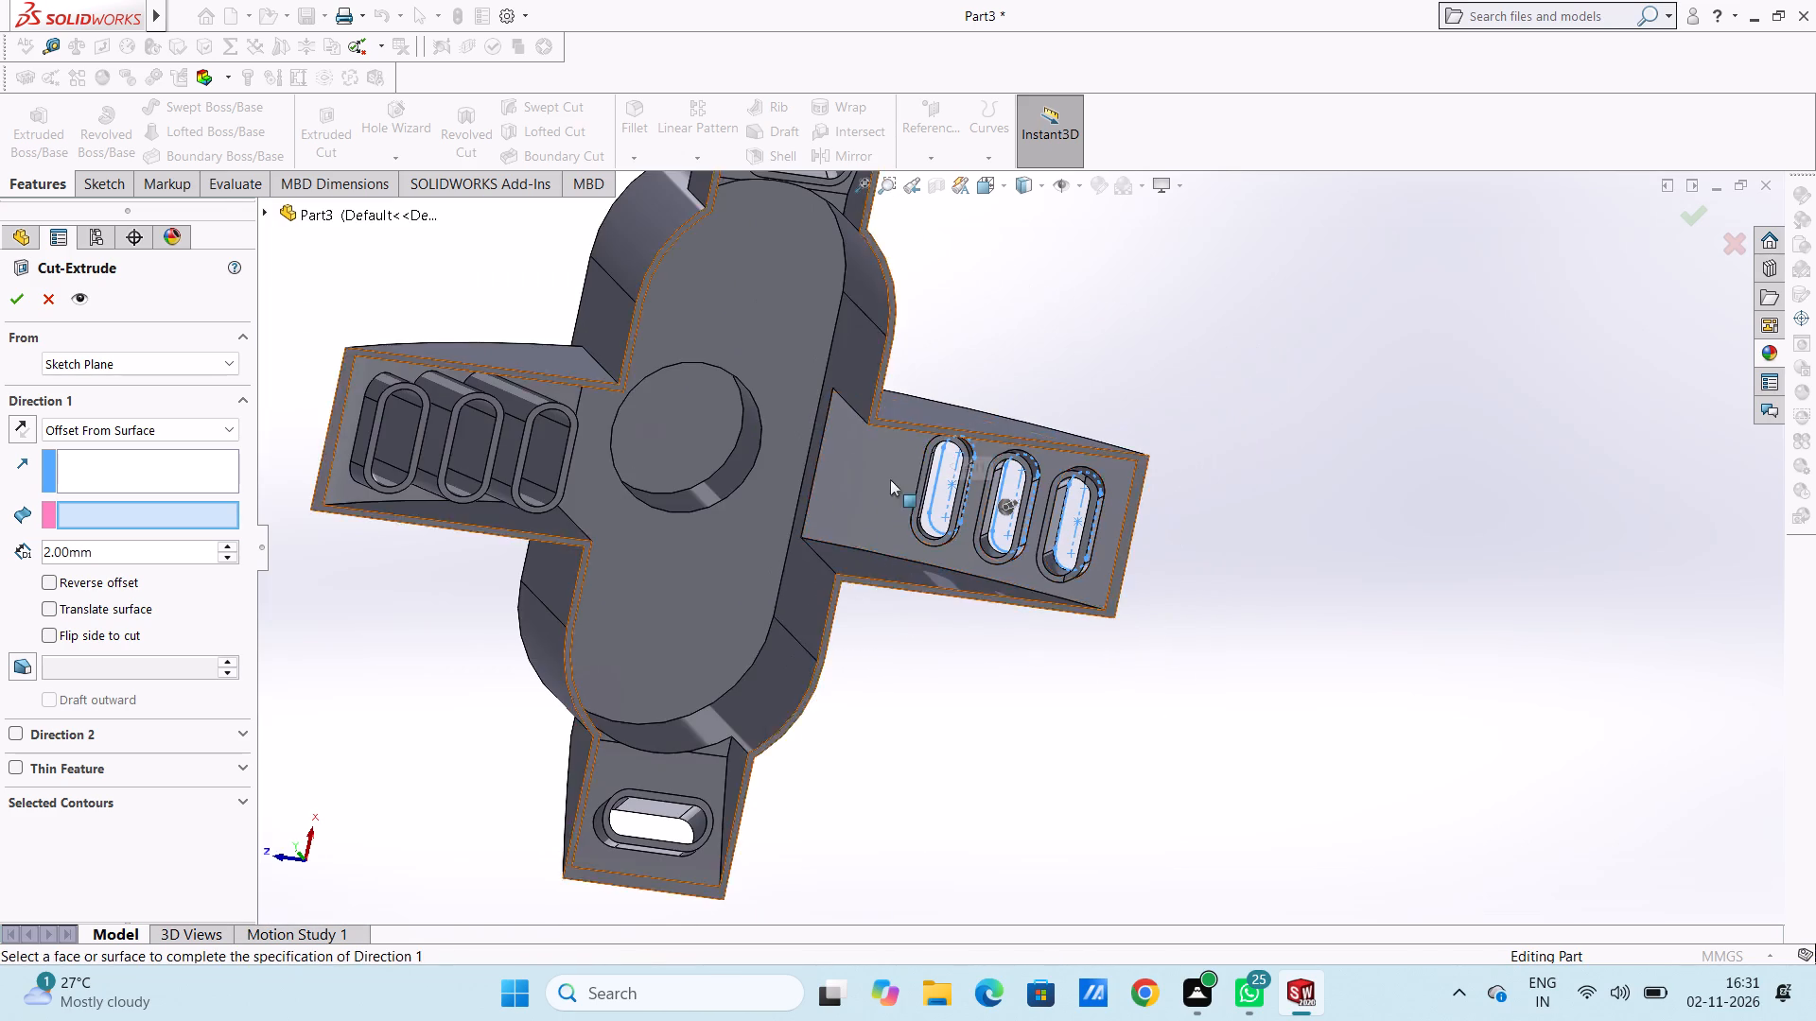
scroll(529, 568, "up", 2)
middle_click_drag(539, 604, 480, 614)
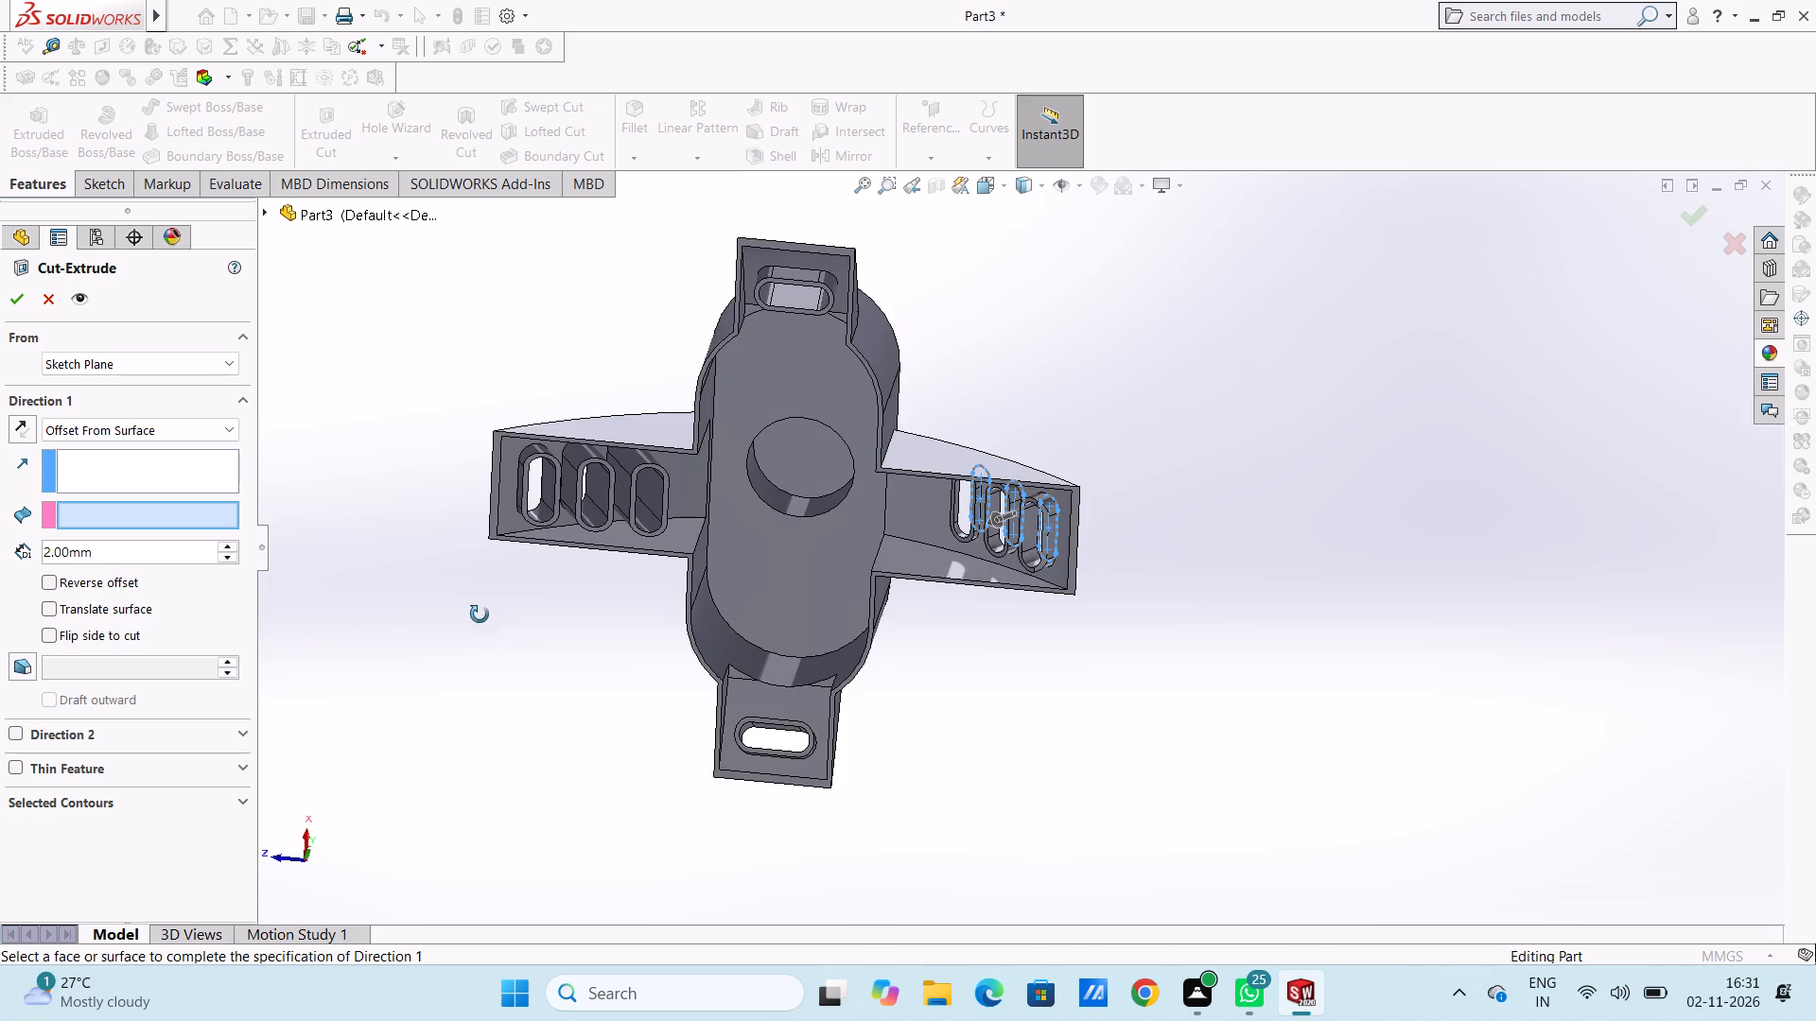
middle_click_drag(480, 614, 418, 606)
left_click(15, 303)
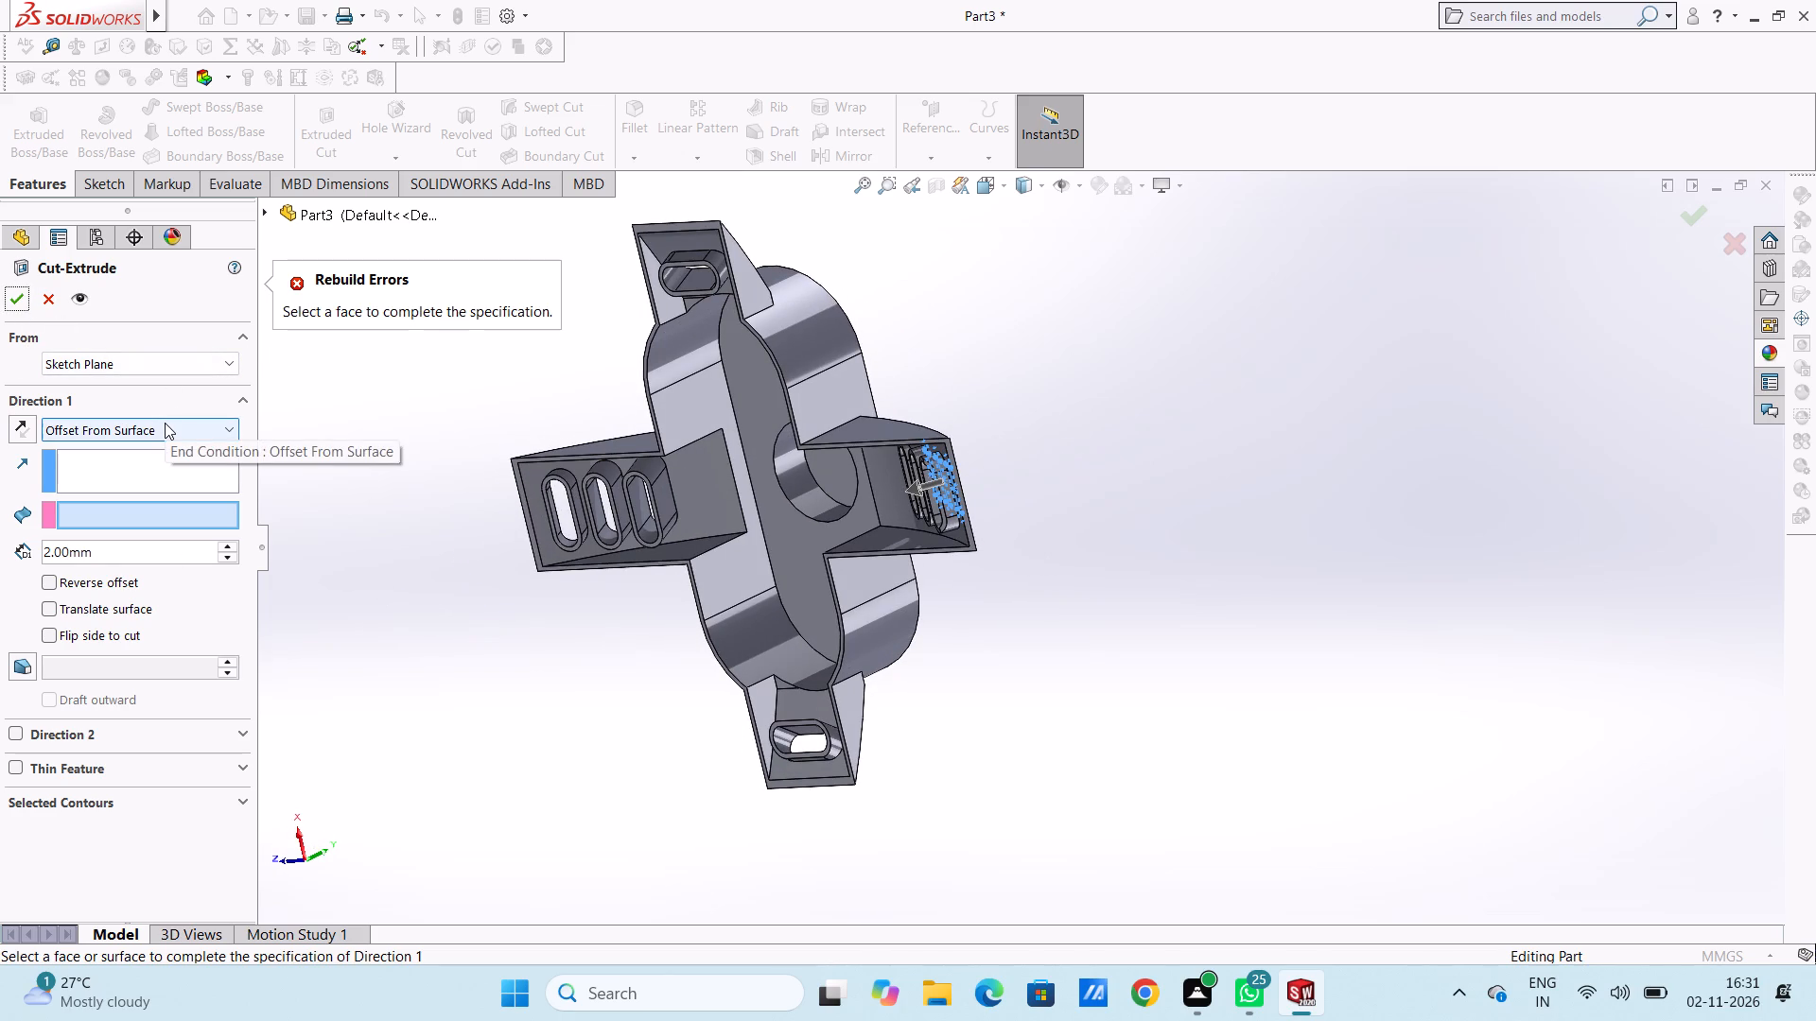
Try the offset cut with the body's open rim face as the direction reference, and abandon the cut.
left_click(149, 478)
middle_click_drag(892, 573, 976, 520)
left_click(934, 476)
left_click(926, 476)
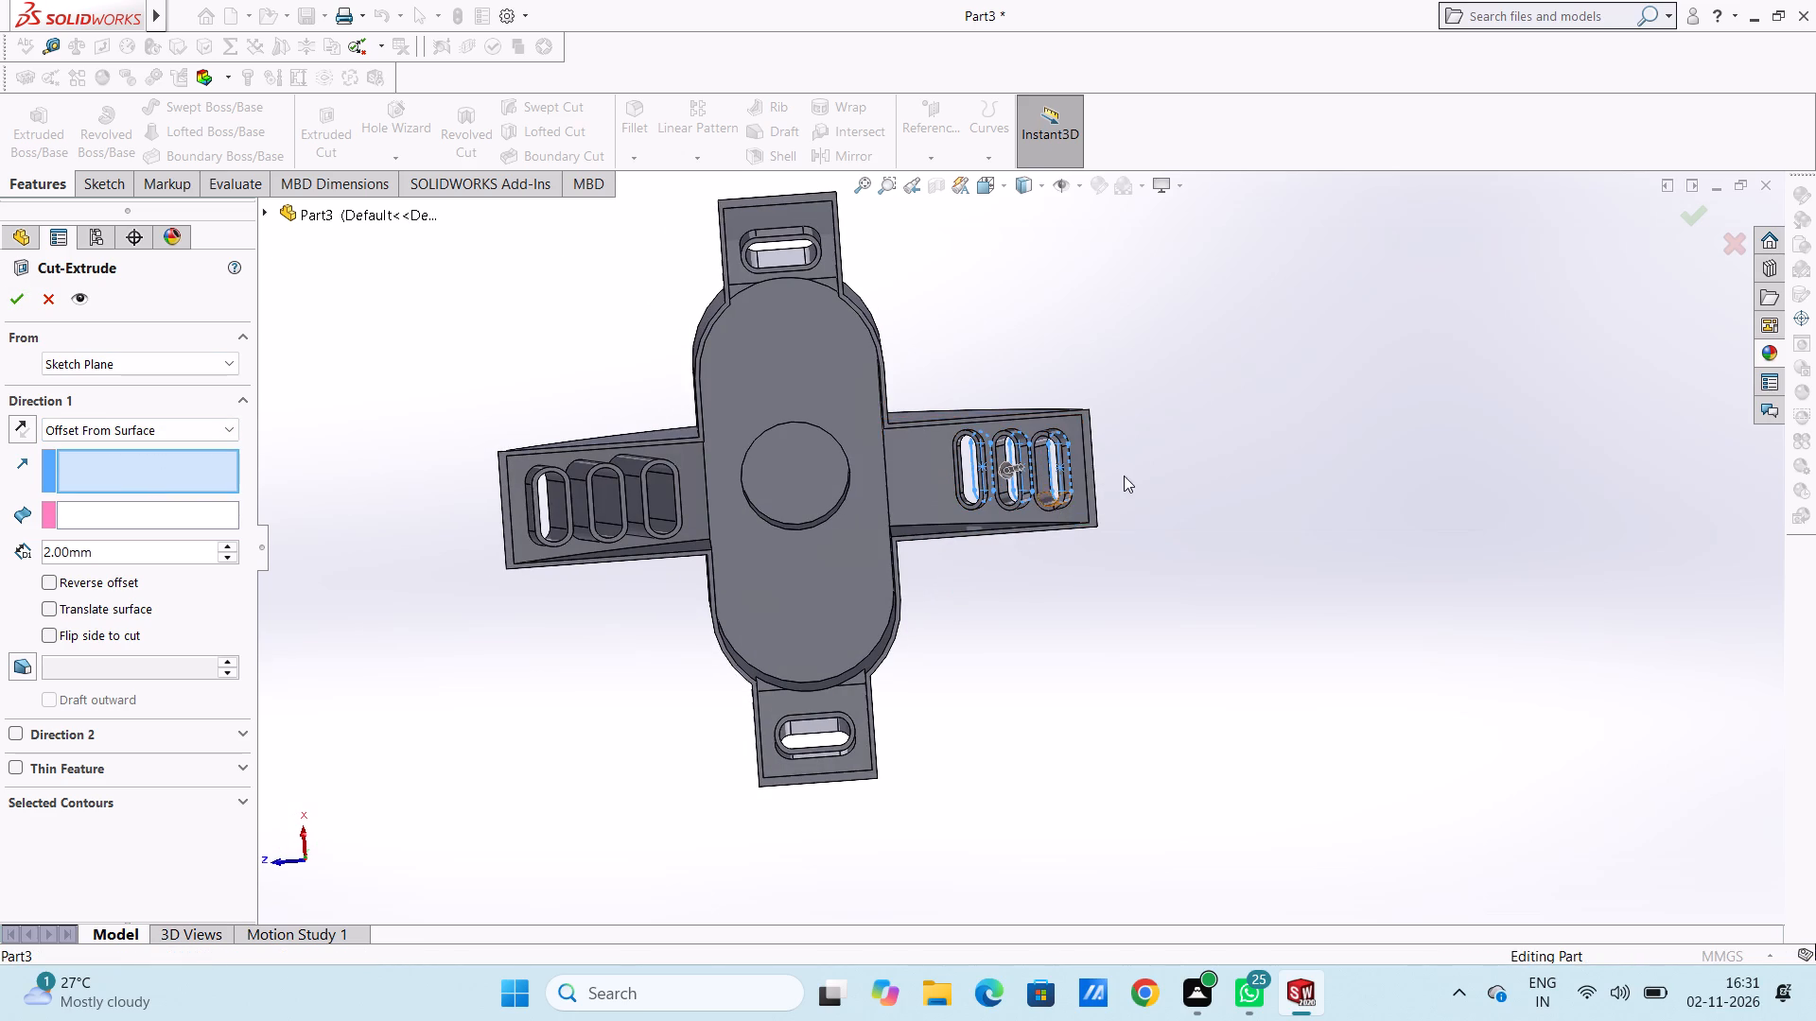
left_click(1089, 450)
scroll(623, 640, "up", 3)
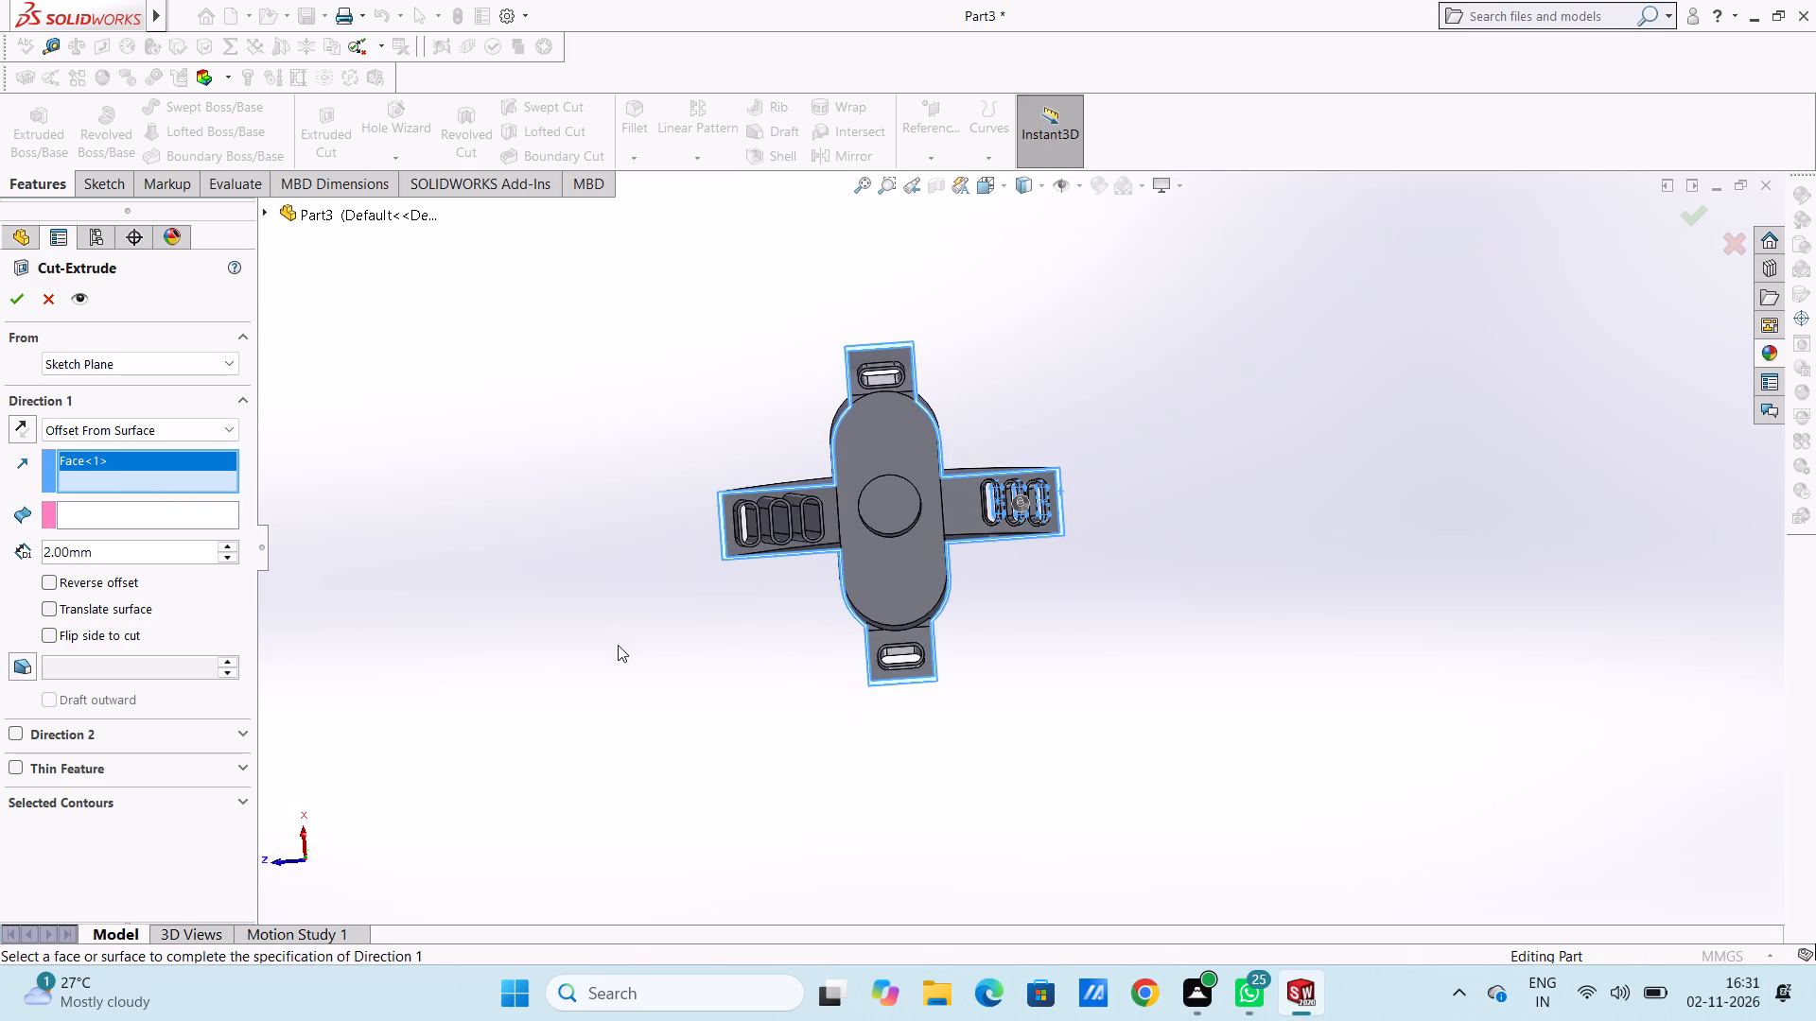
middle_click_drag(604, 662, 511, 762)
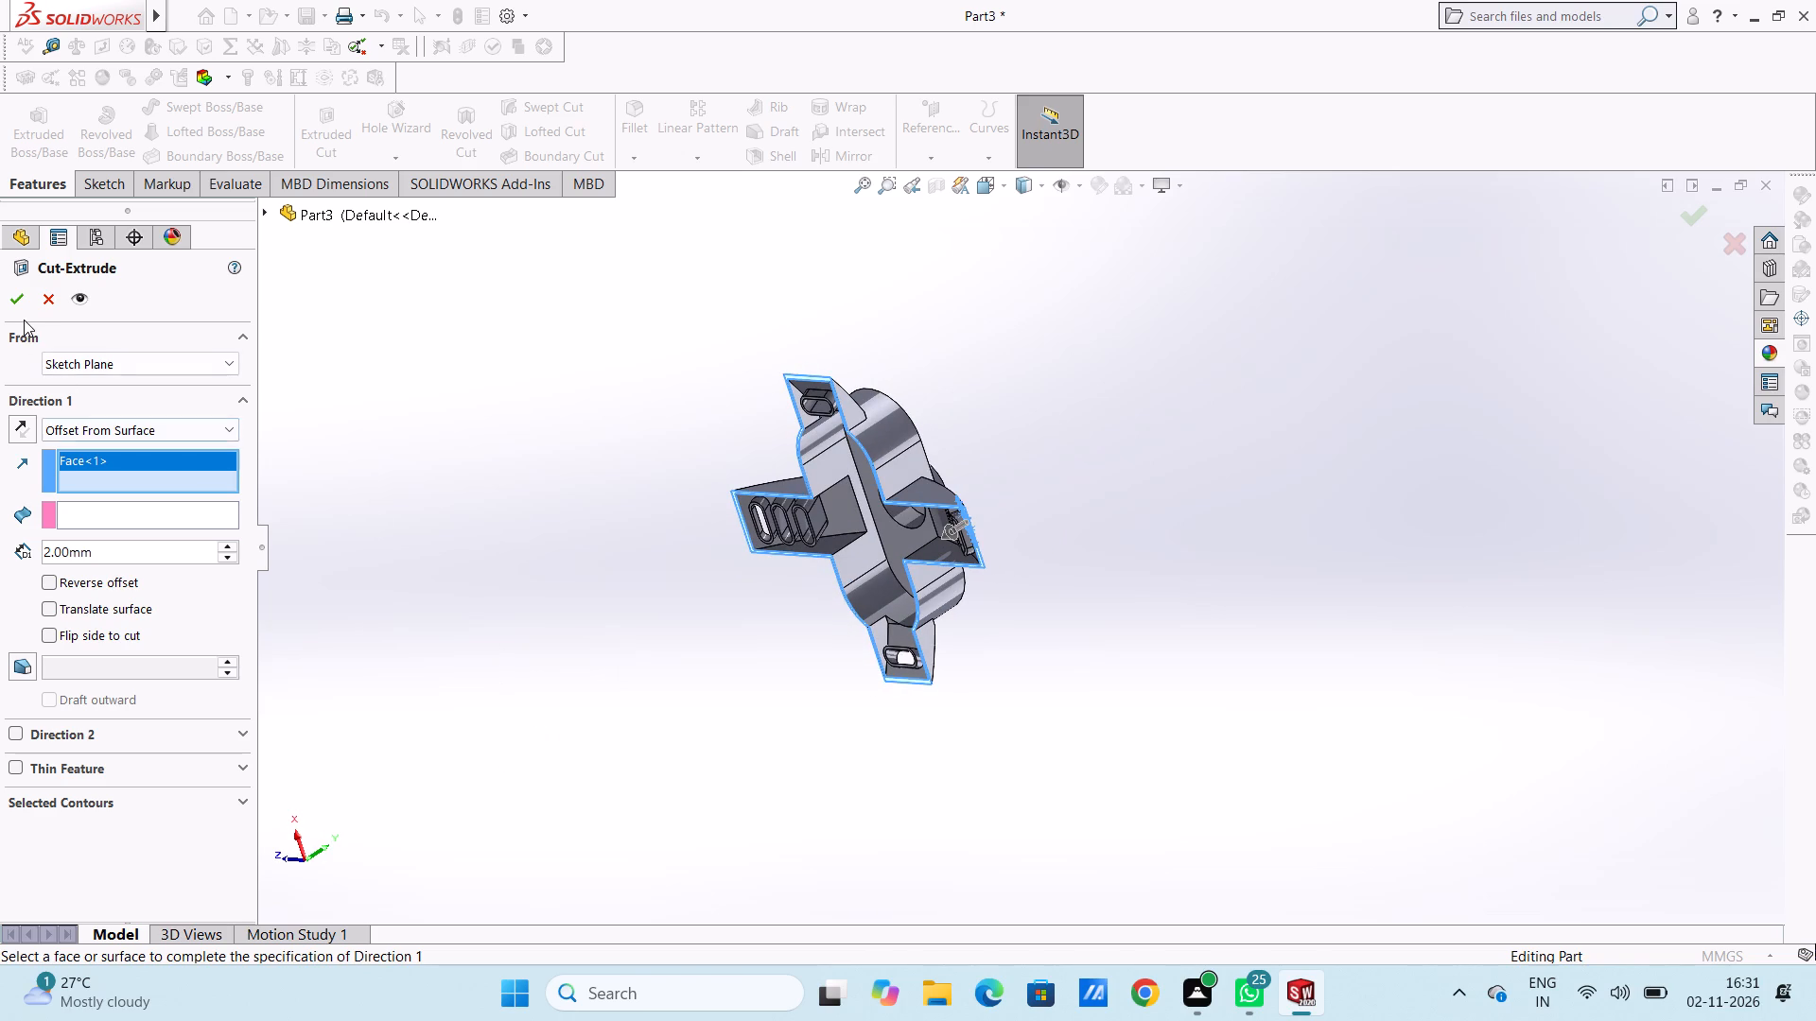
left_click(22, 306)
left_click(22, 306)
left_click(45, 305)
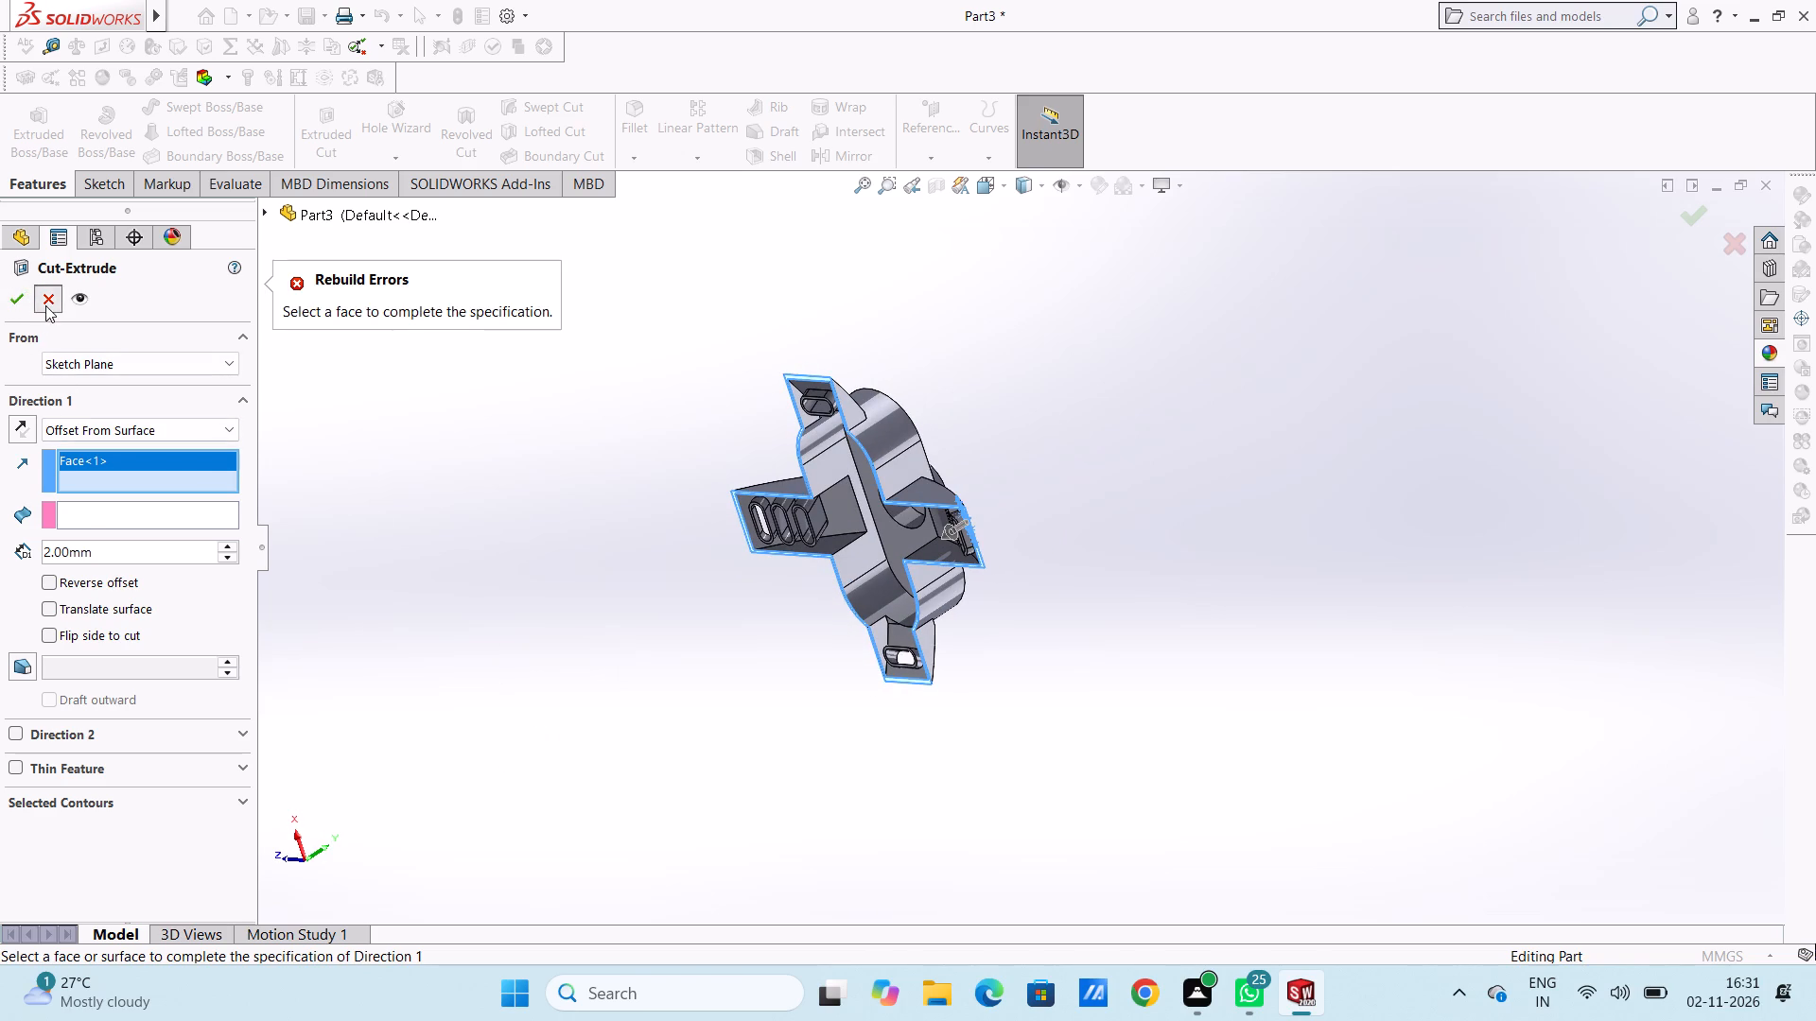
Set up a blind 50 mm extruded cut from Sketch7's three slots as a one-direction thin feature 2 mm thick.
middle_click_drag(460, 569, 521, 509)
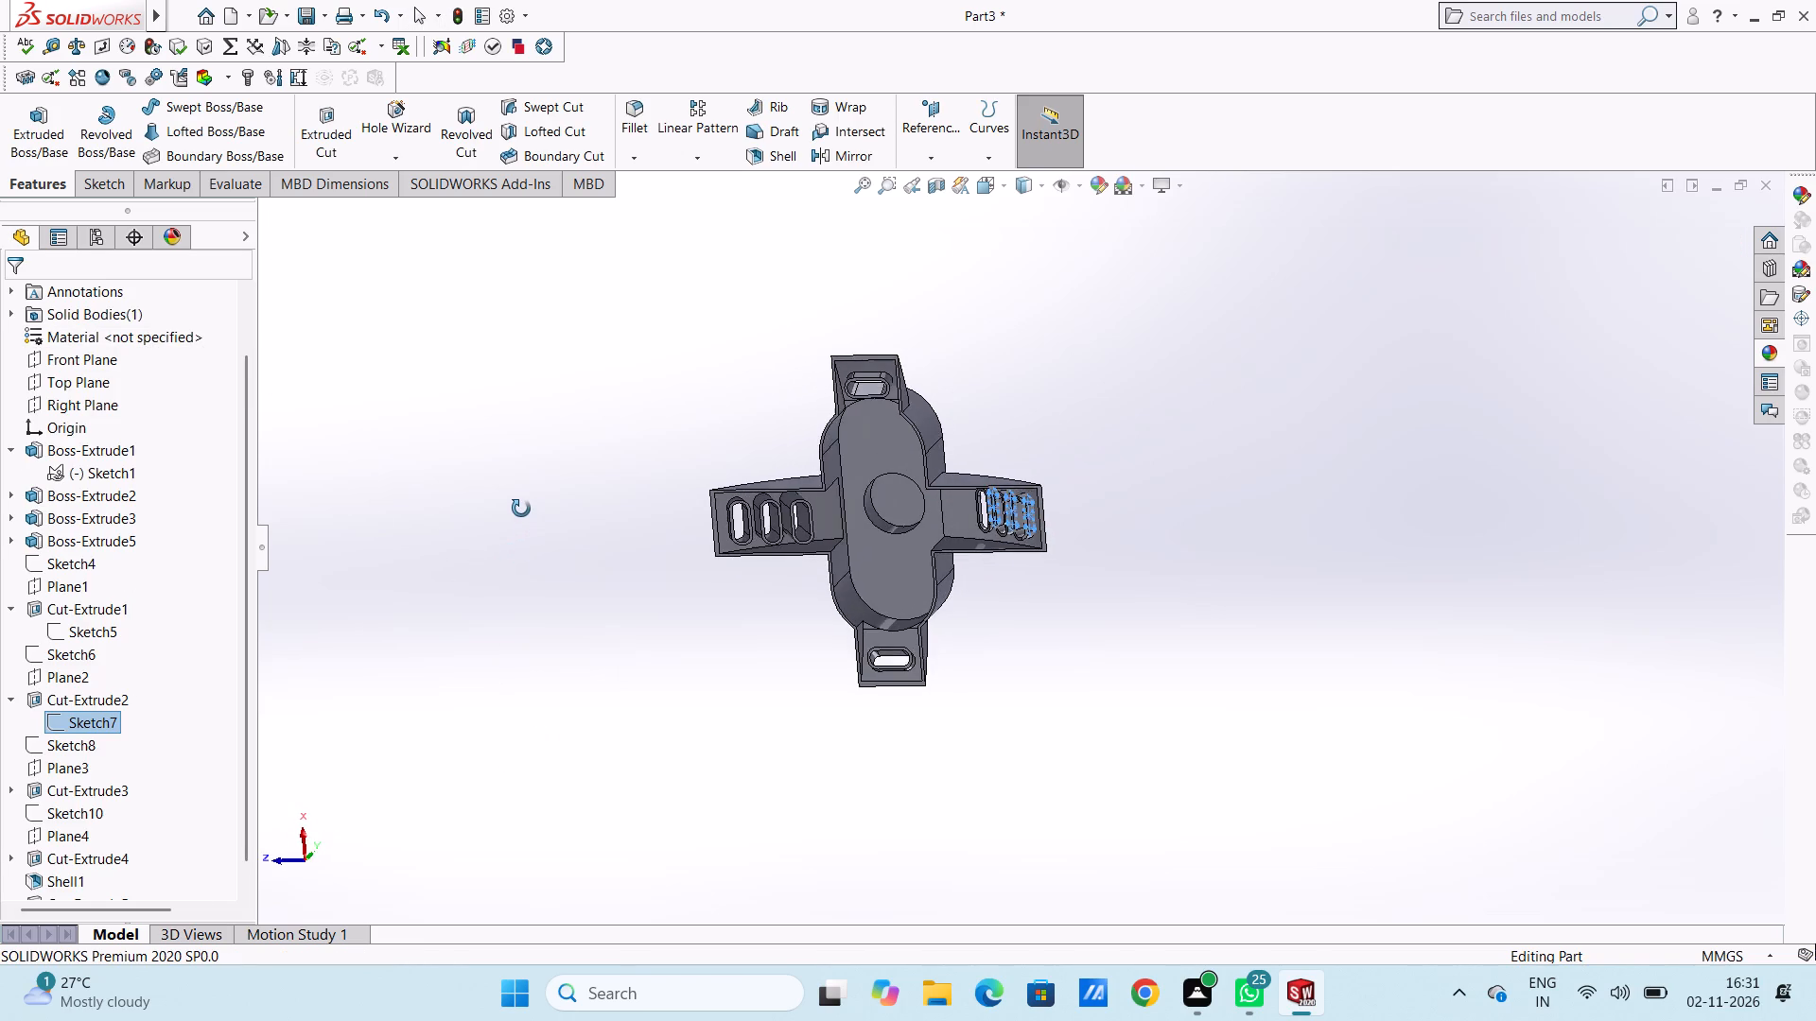
middle_click_drag(521, 509, 518, 492)
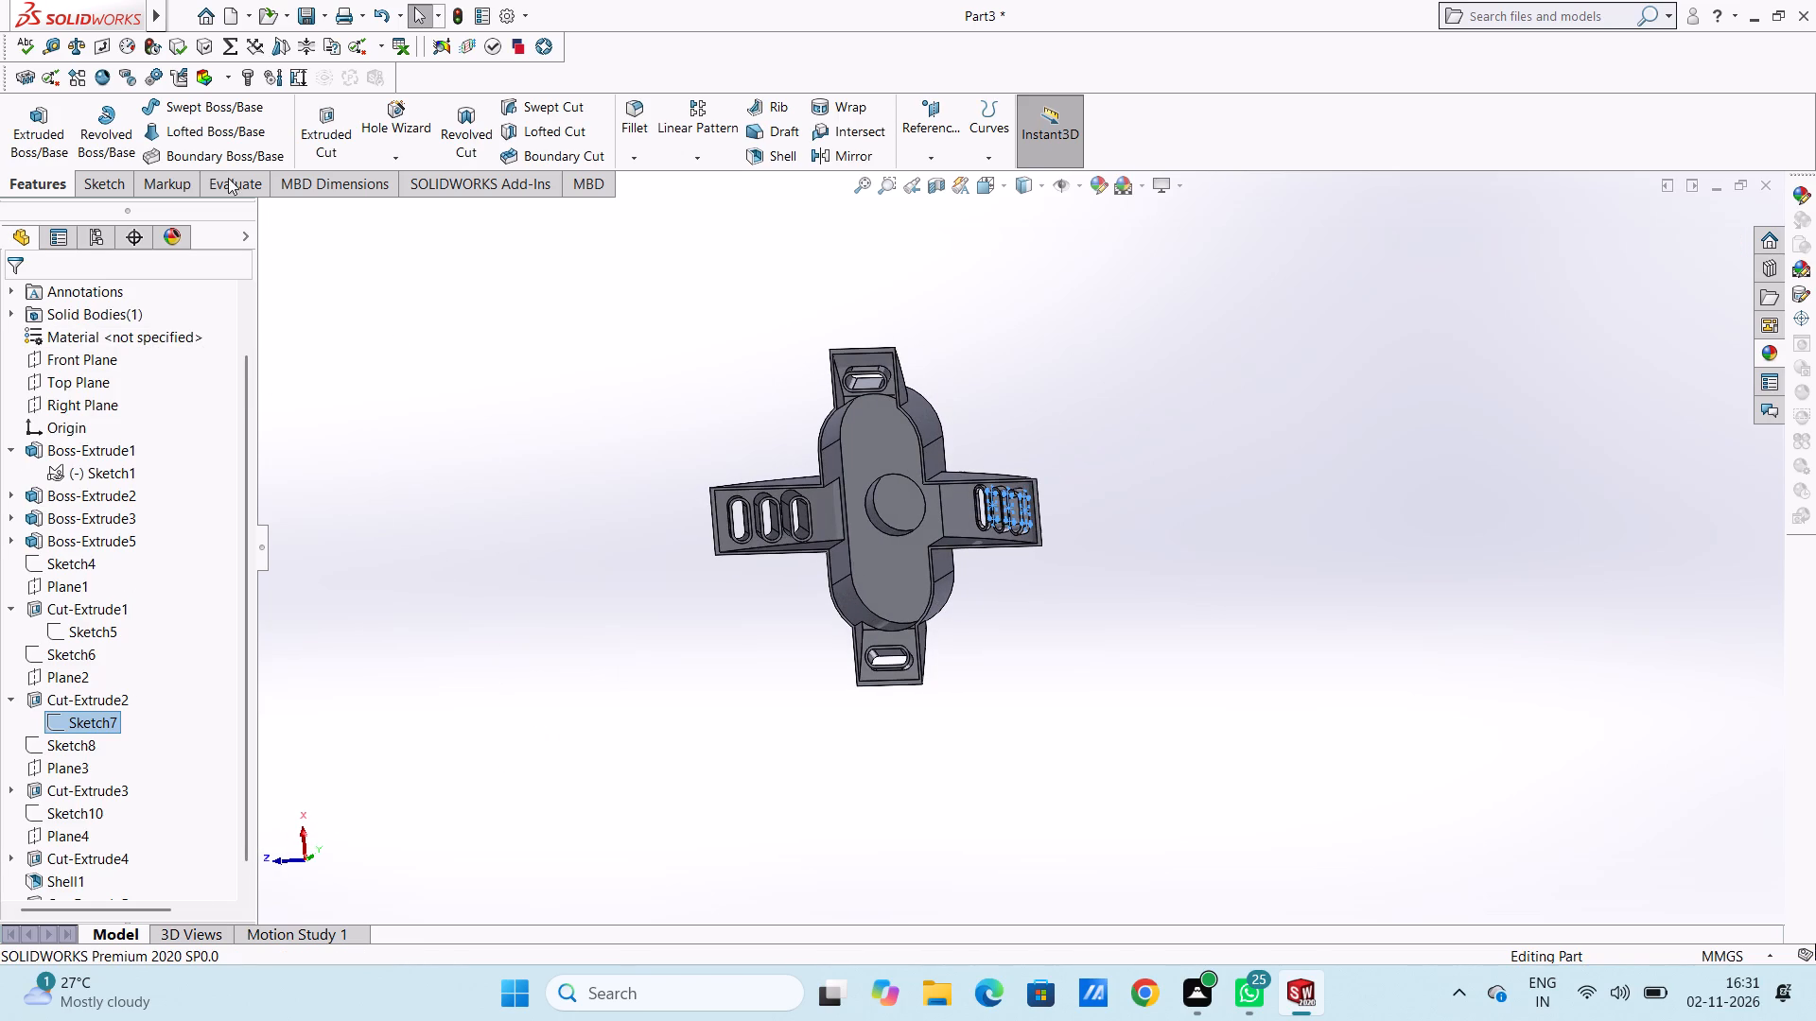
left_click(332, 132)
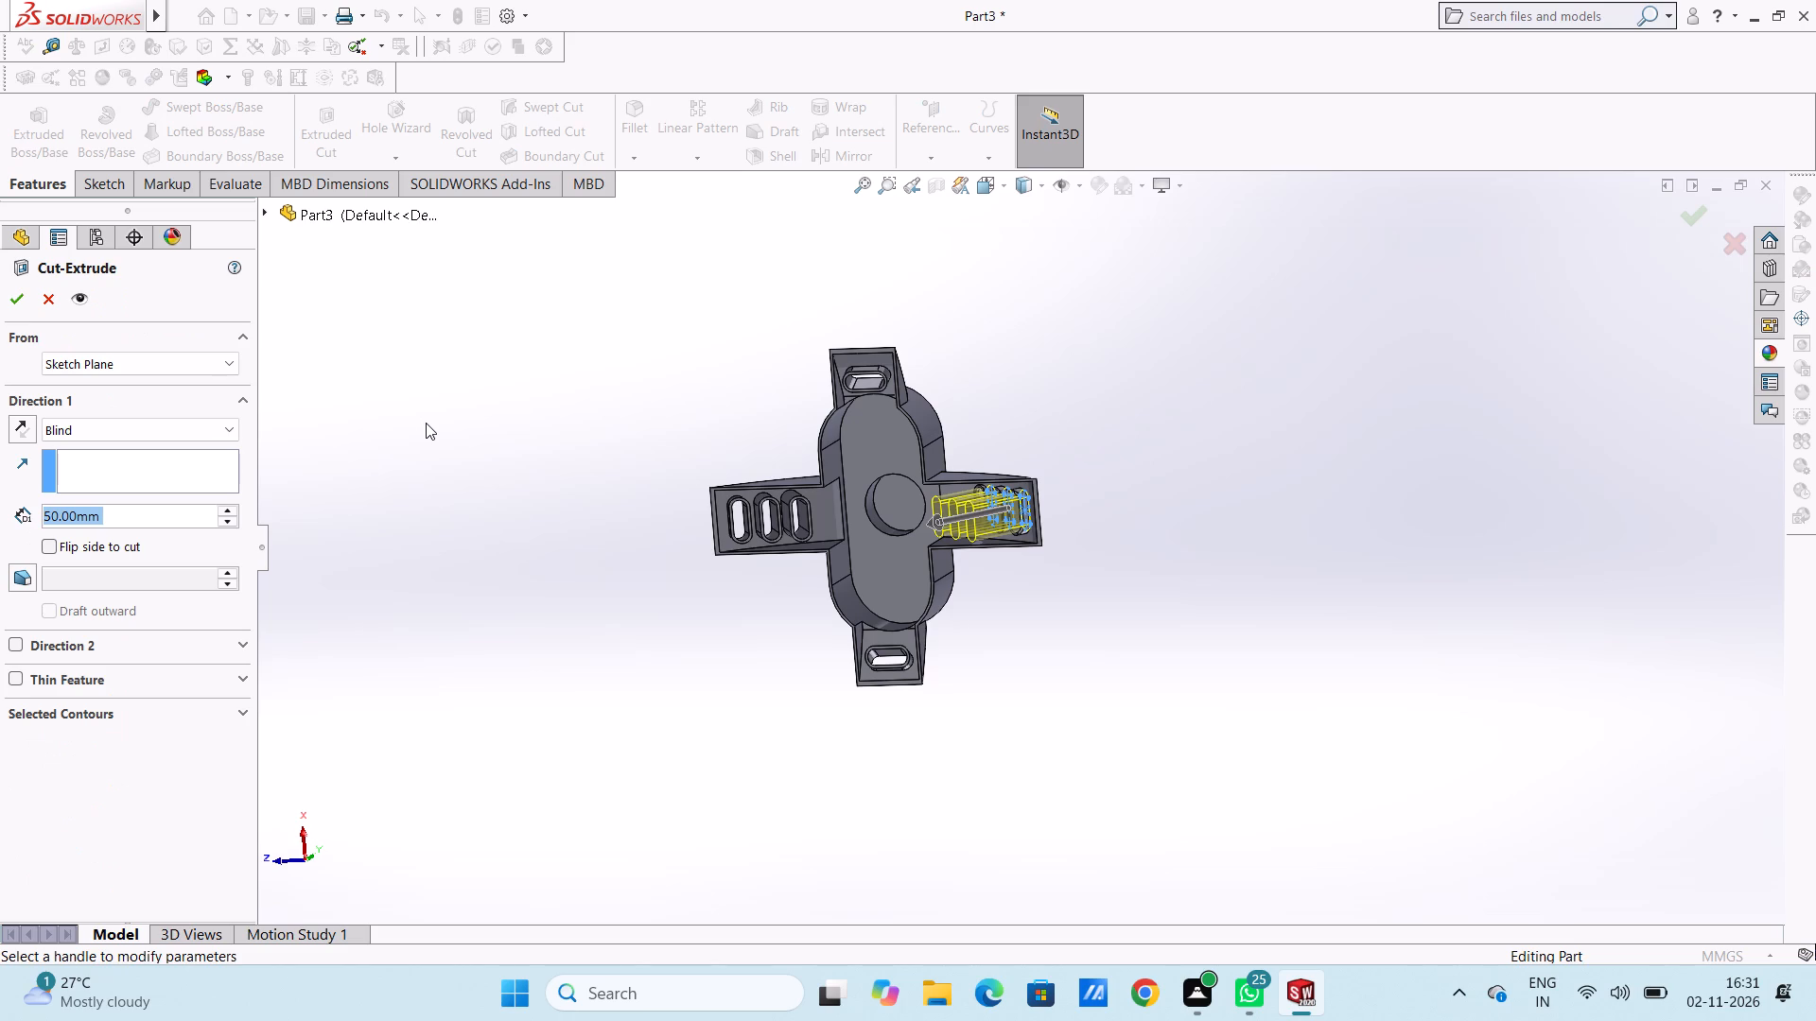
scroll(917, 517, "down", 4)
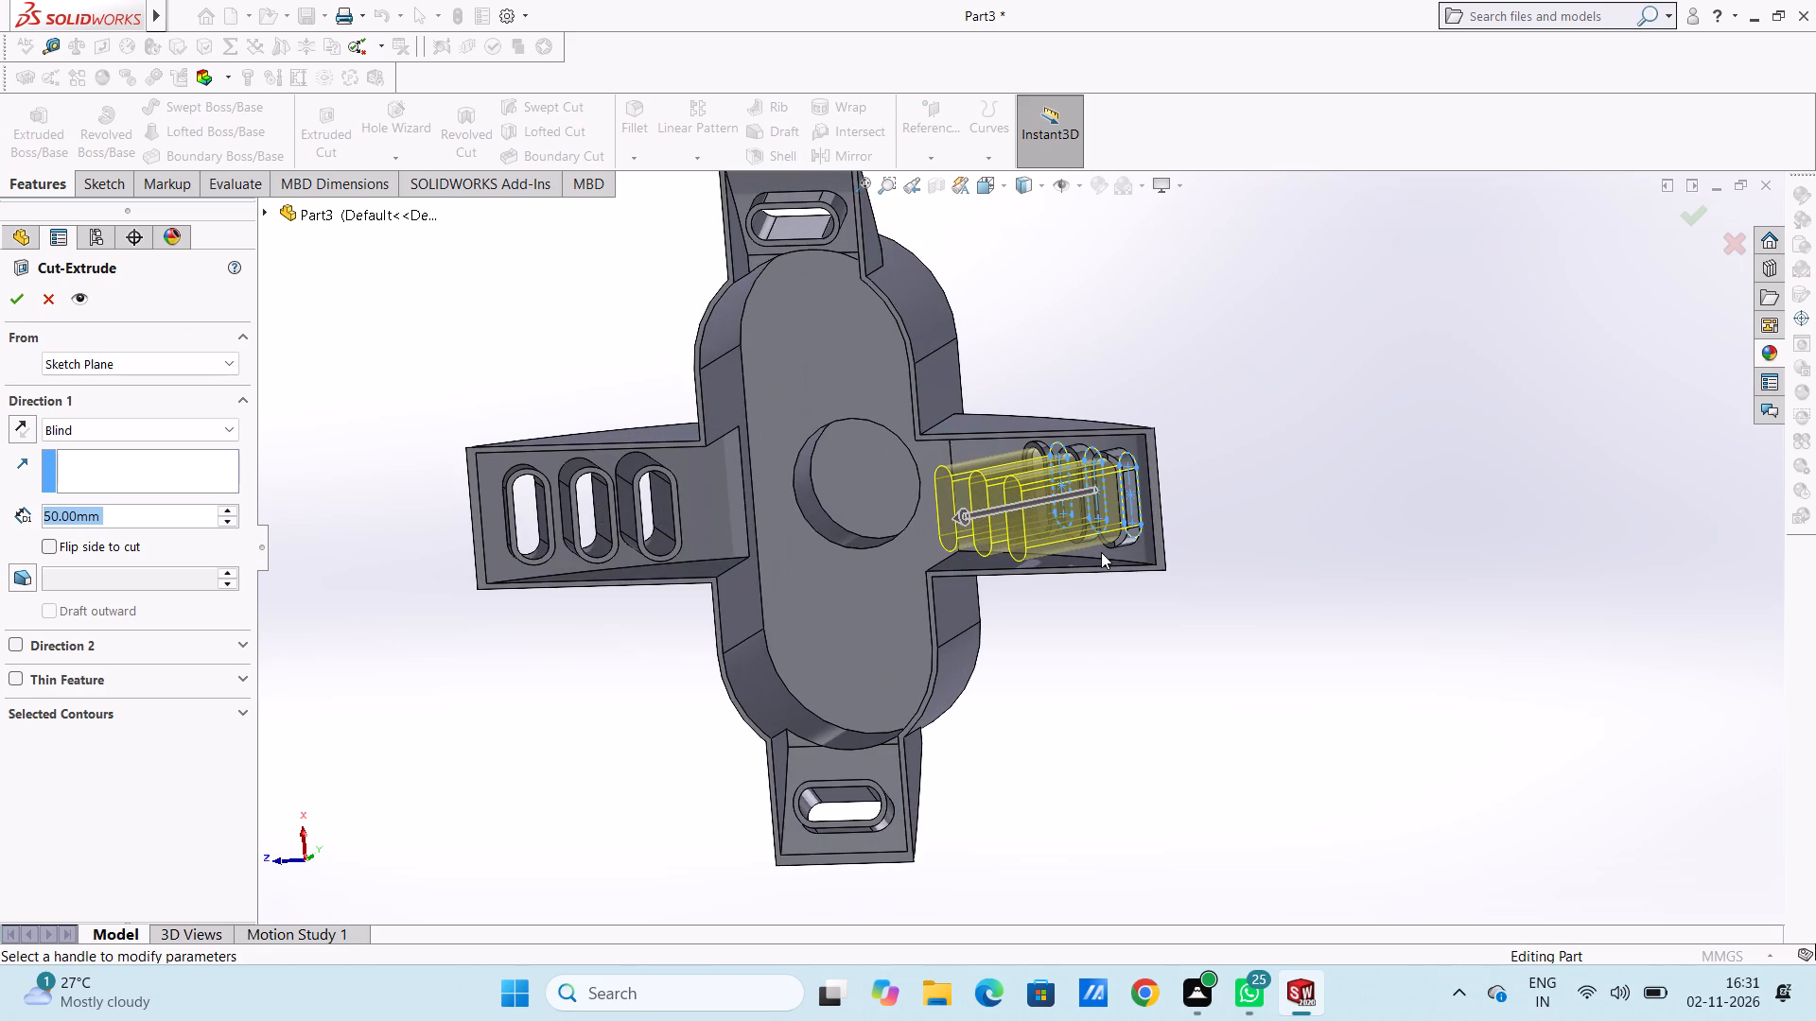
middle_click_drag(1093, 594, 1091, 570)
scroll(1093, 528, "down", 1)
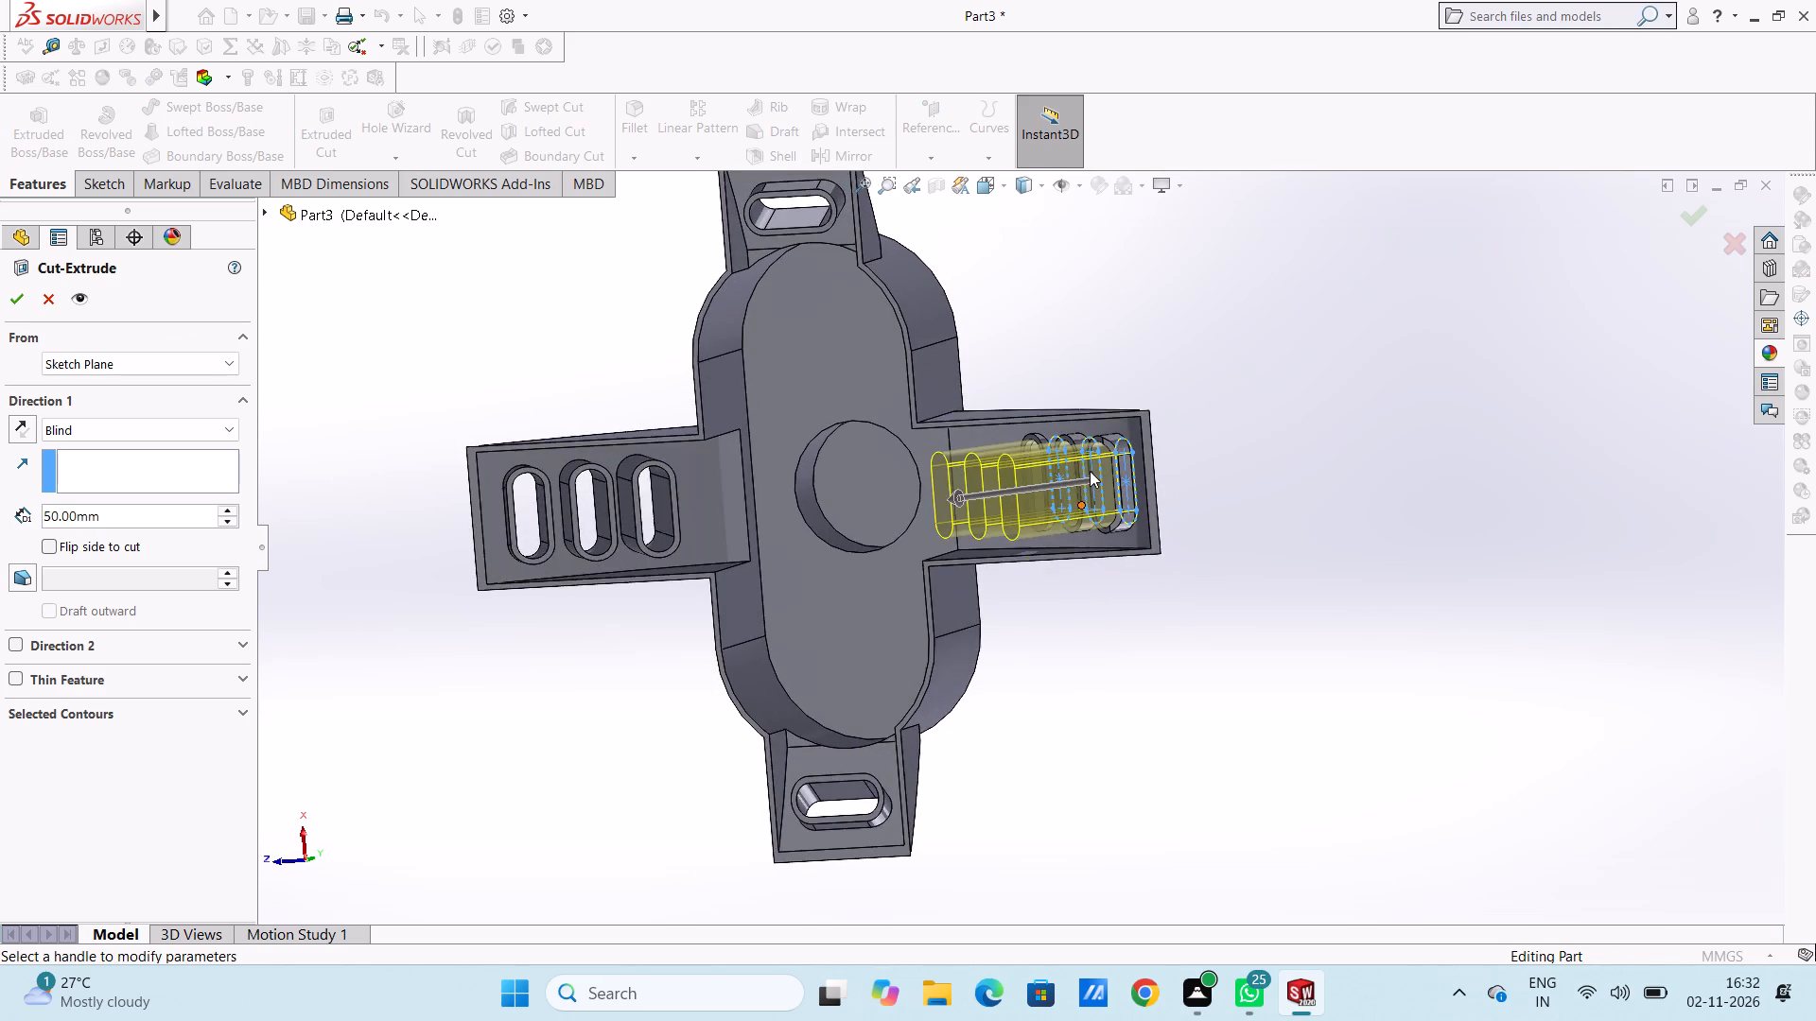
scroll(1090, 471, "down", 2)
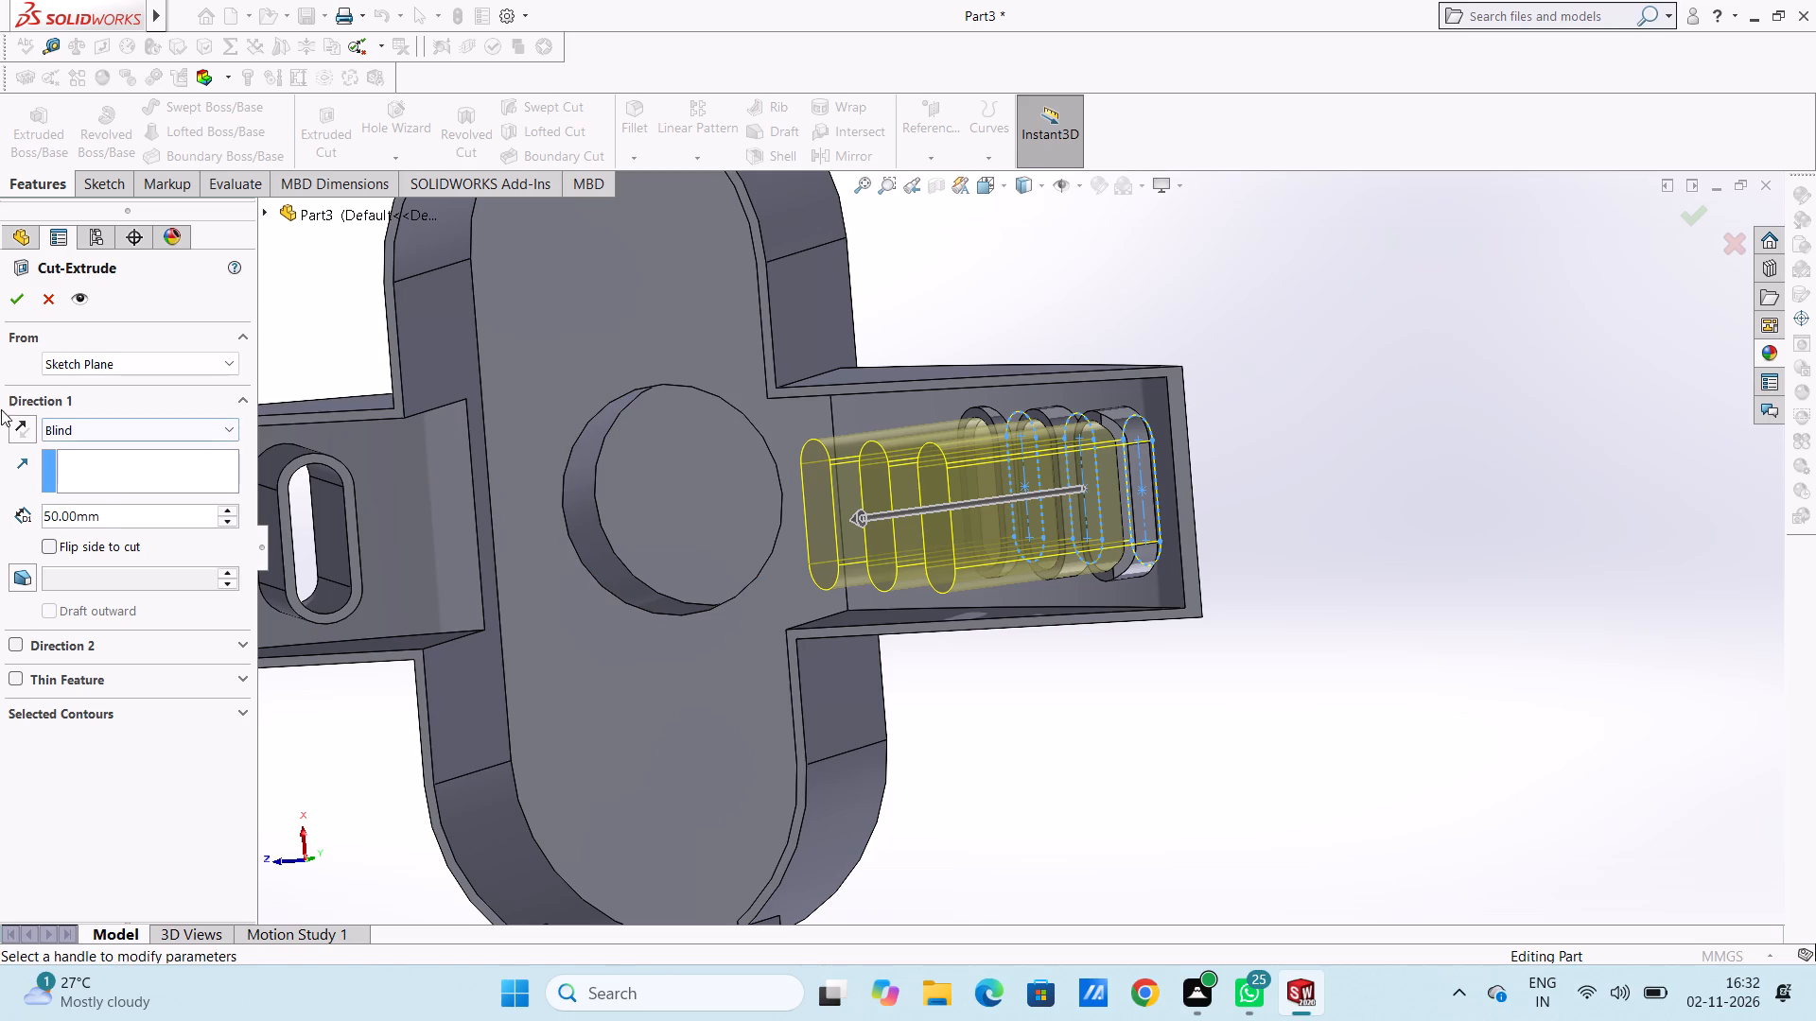
left_click(14, 678)
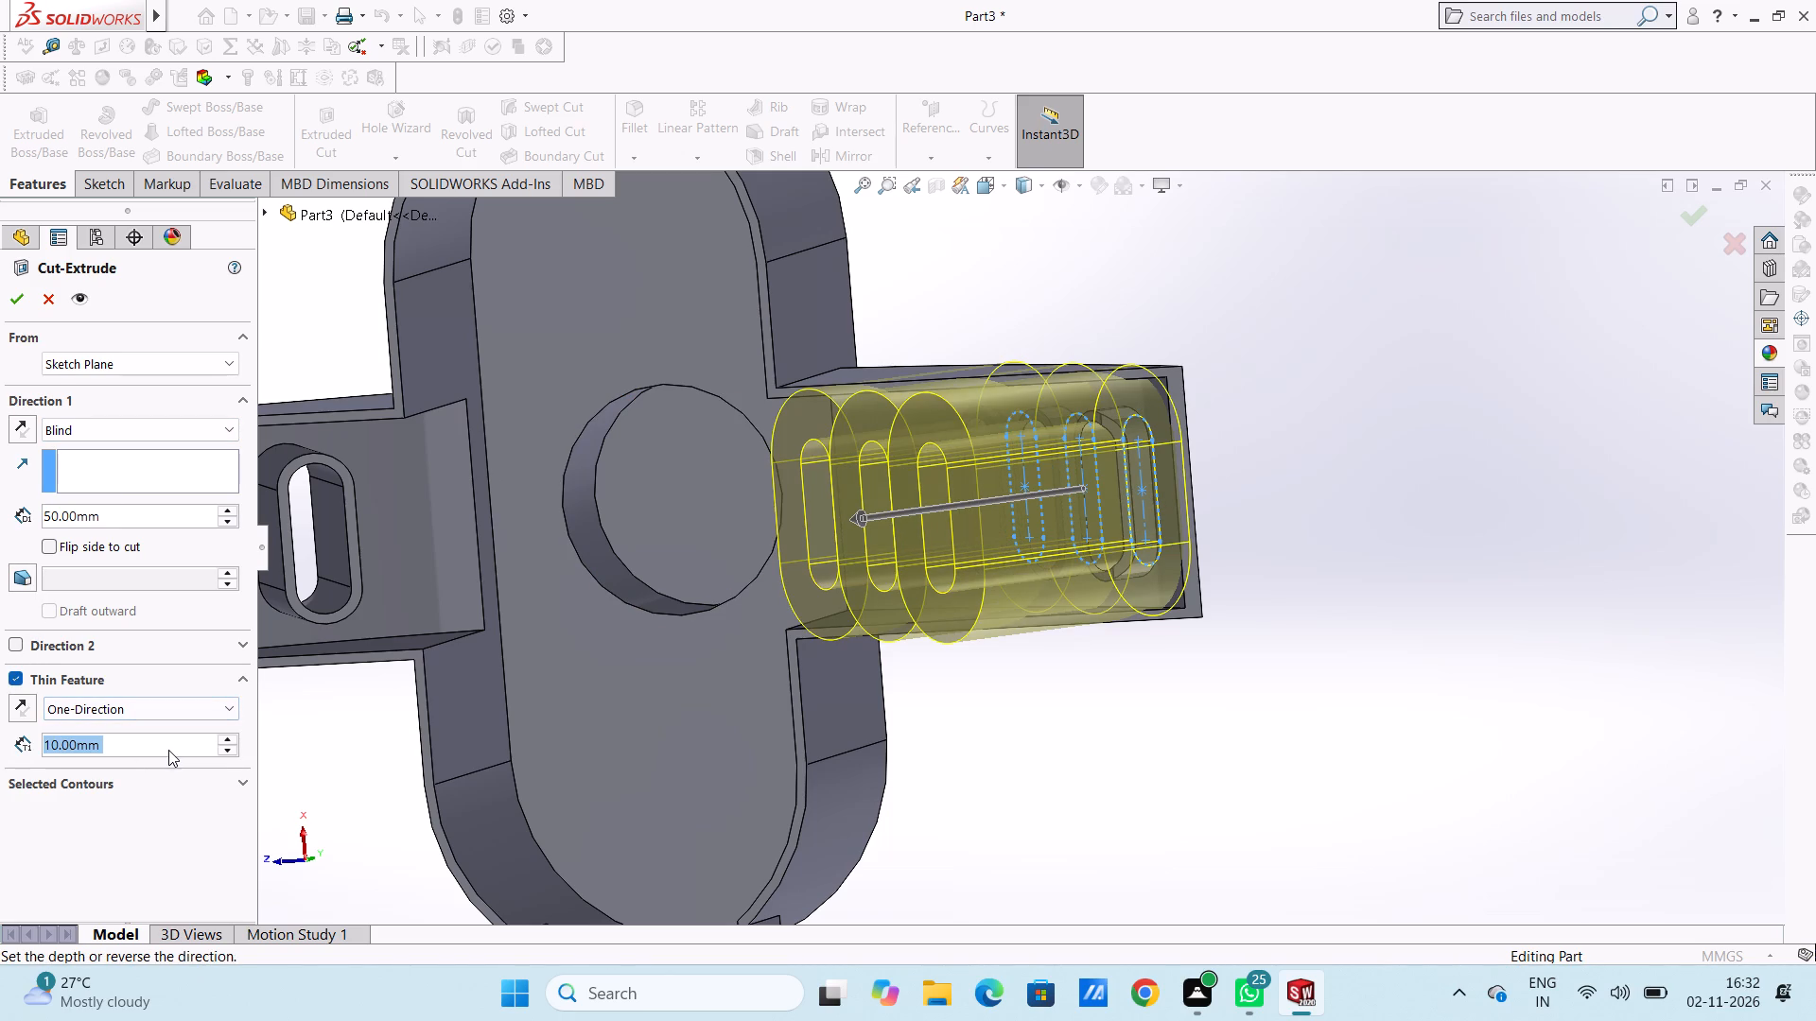
key("2")
key("Return")
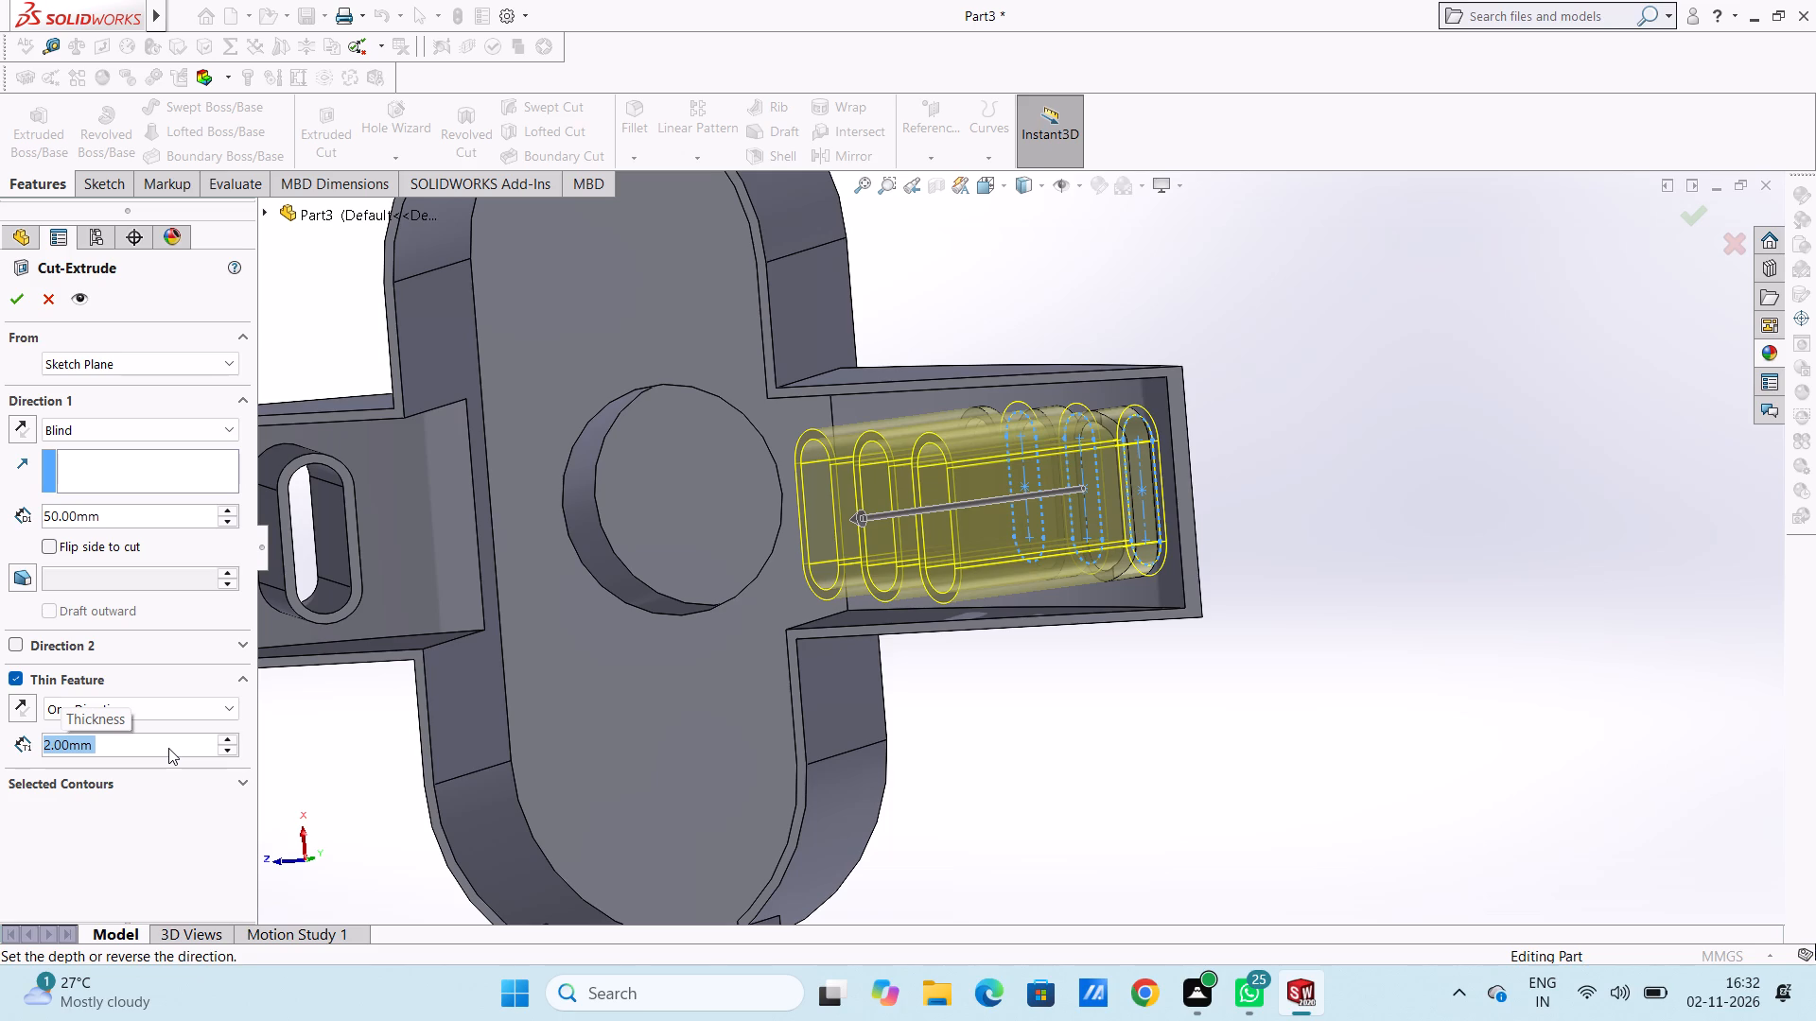
scroll(702, 657, "up", 3)
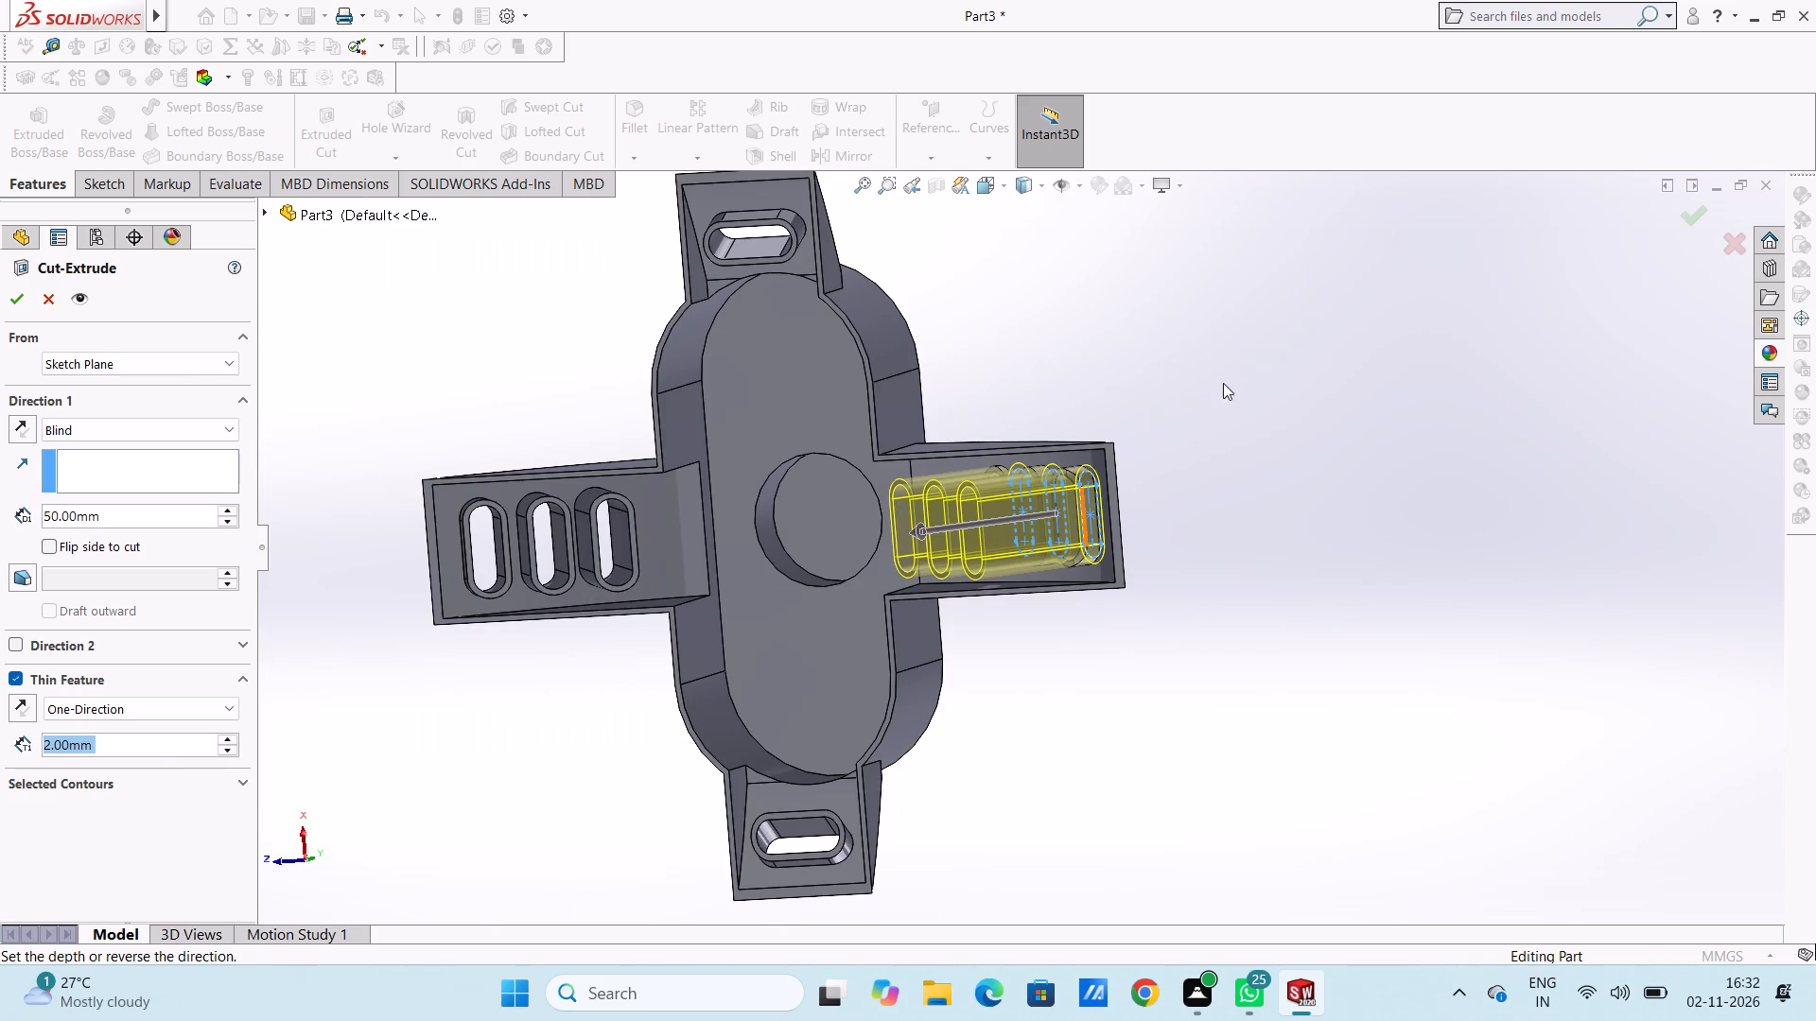
middle_click_drag(1249, 427, 1040, 446)
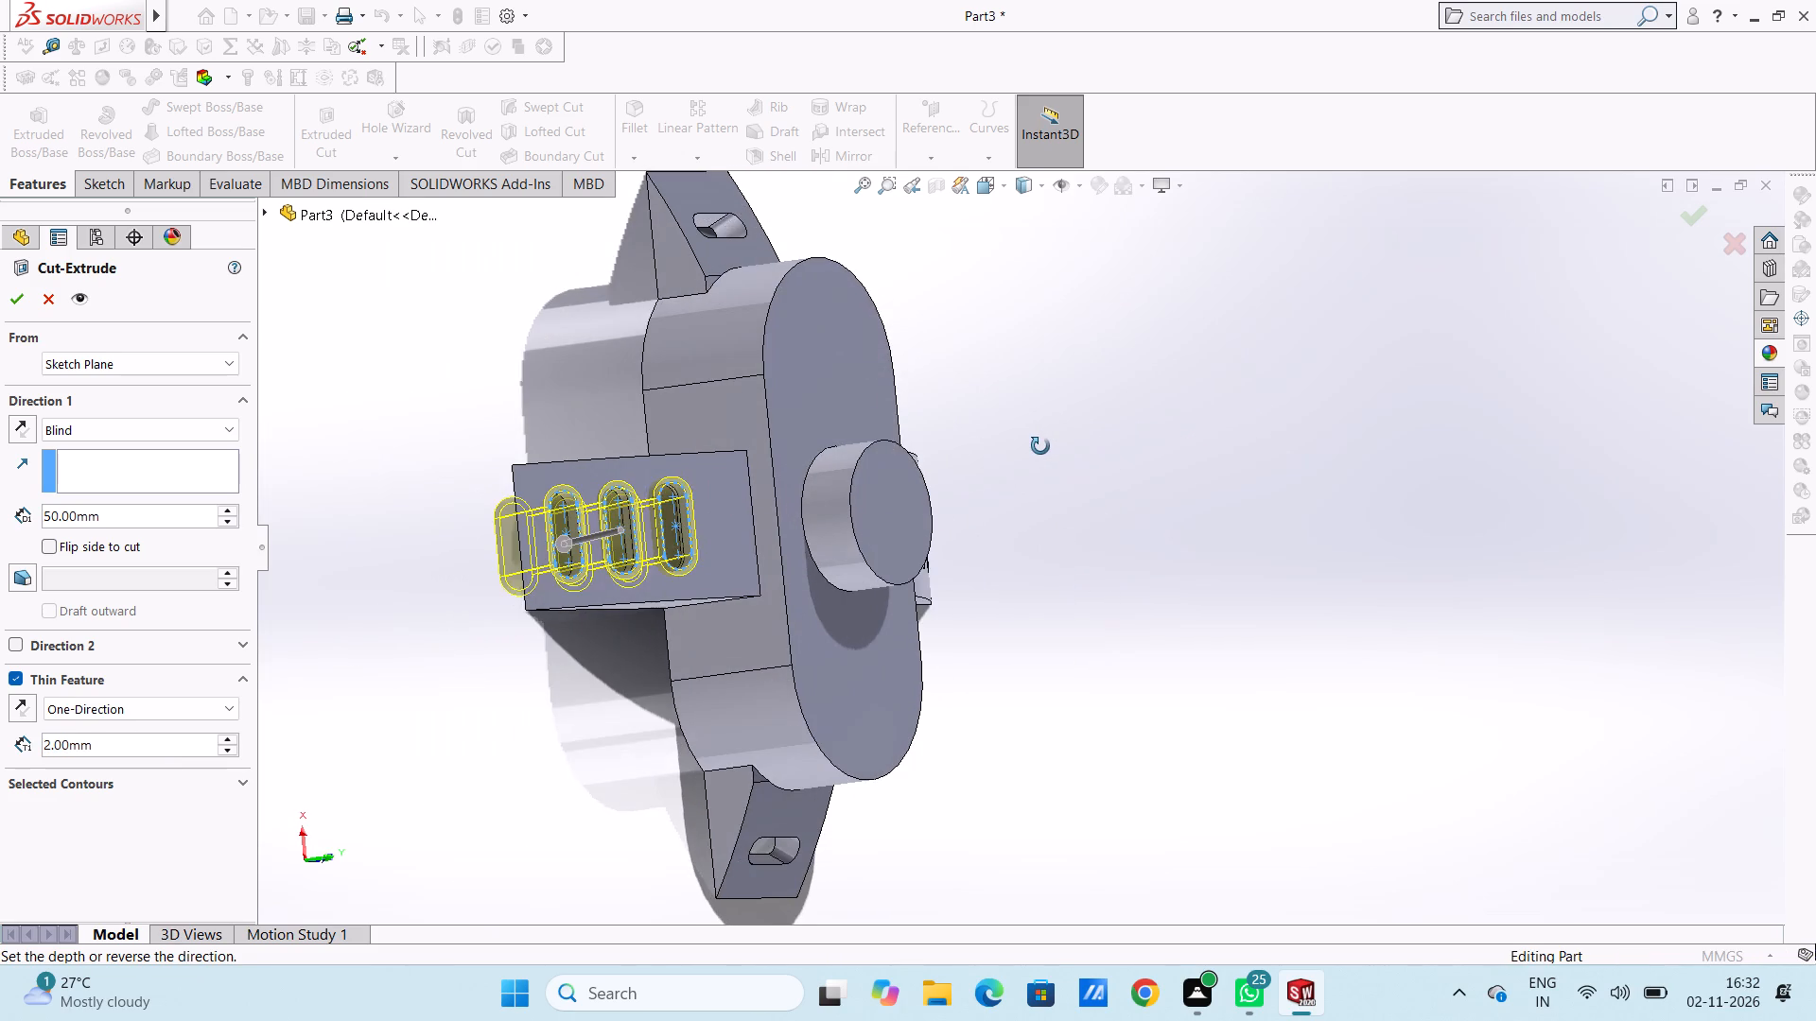
middle_click_drag(1040, 446, 1279, 446)
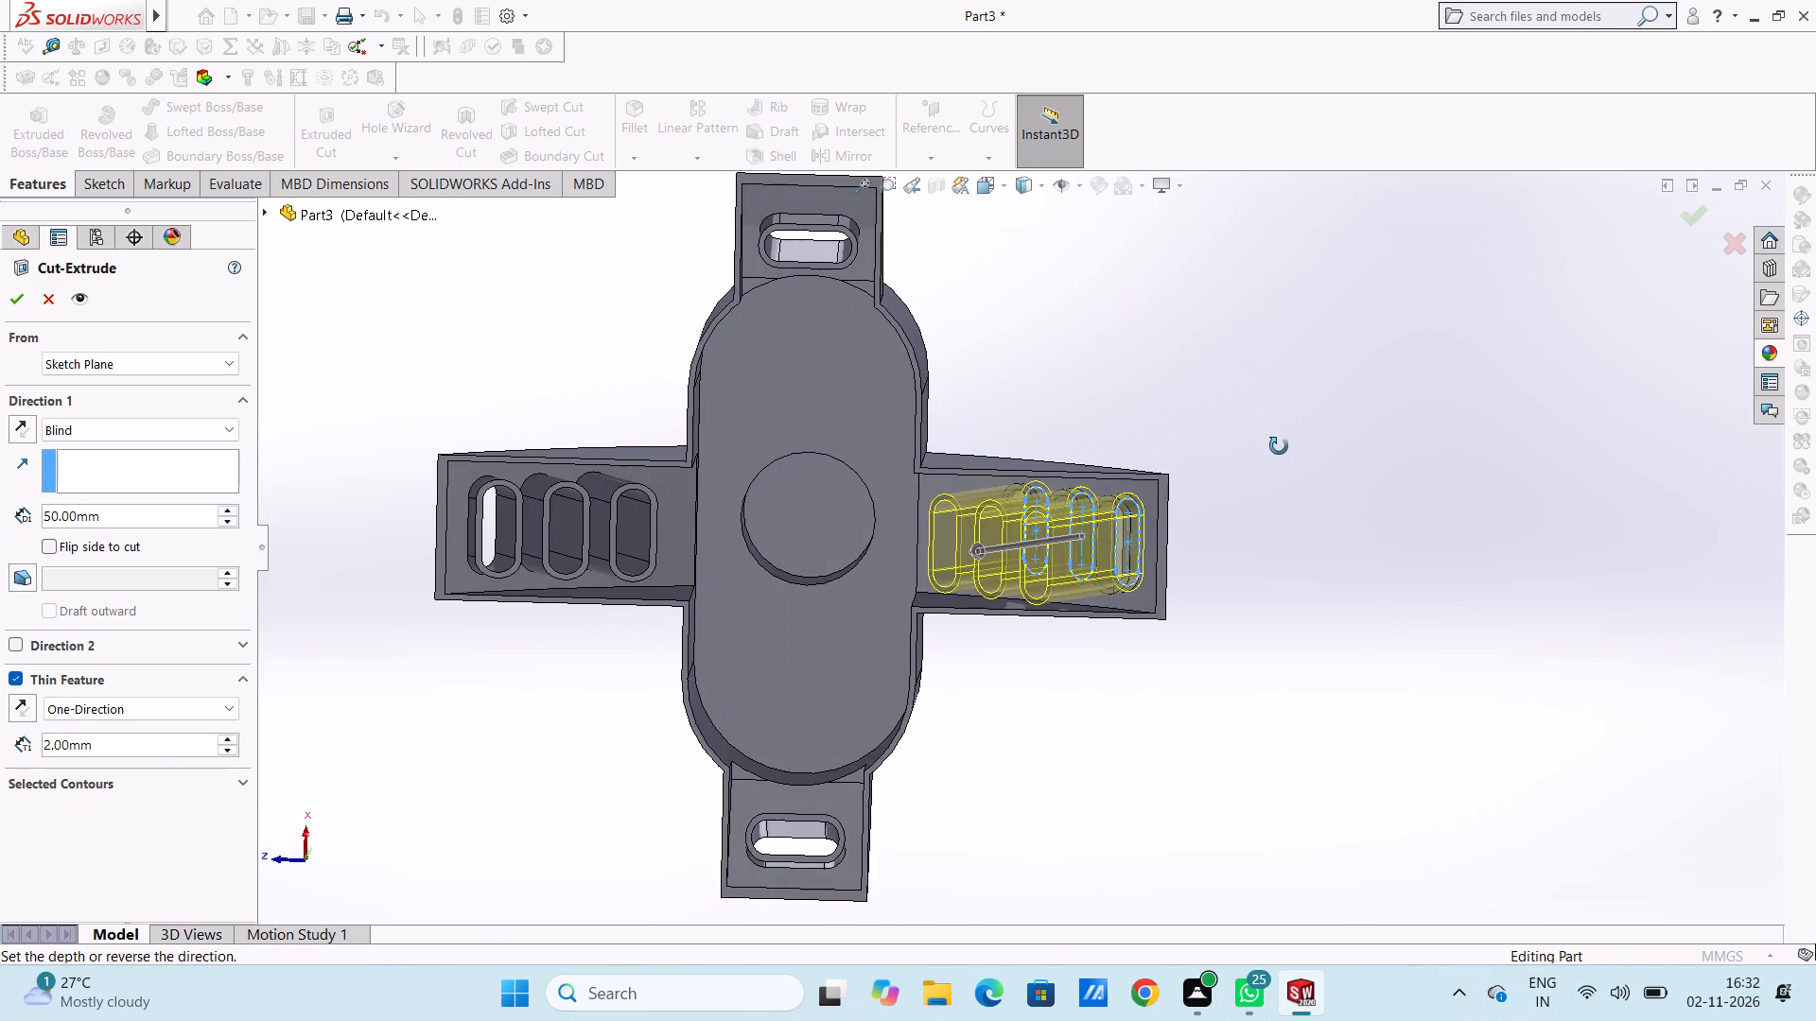
middle_click_drag(1279, 446, 1280, 422)
middle_click_drag(1318, 549, 1314, 580)
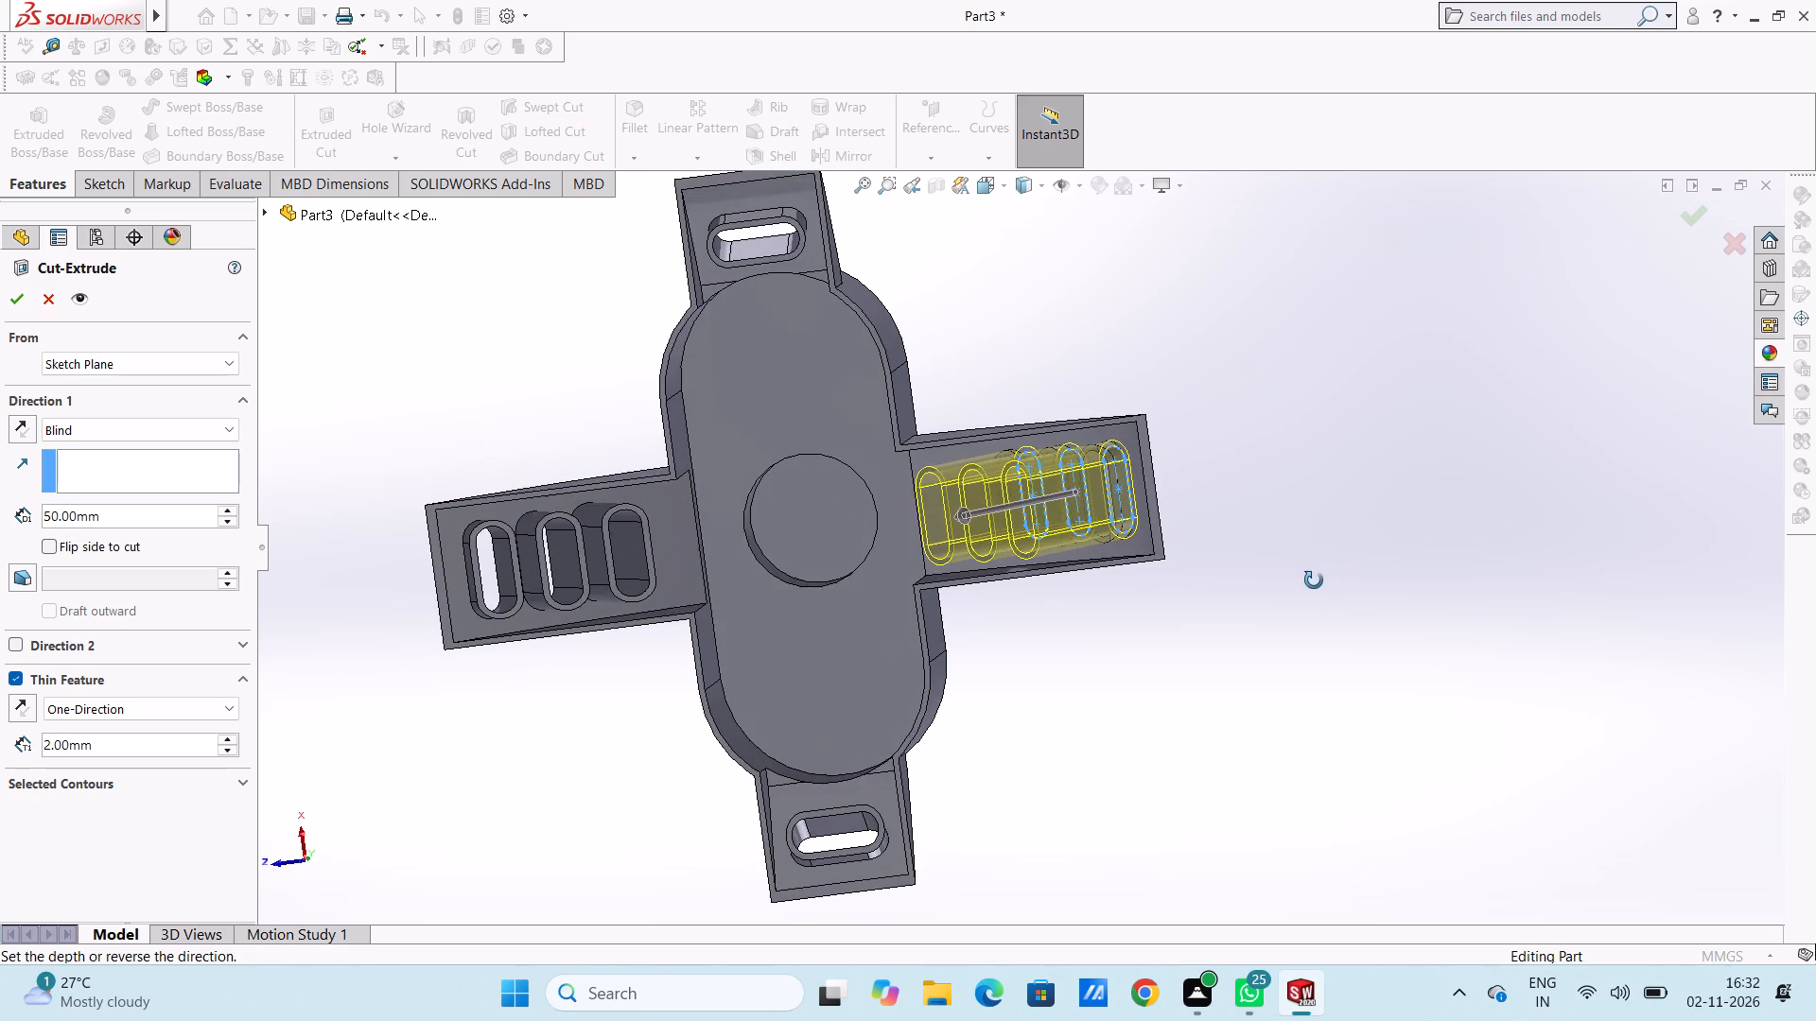
middle_click_drag(1314, 580, 1316, 582)
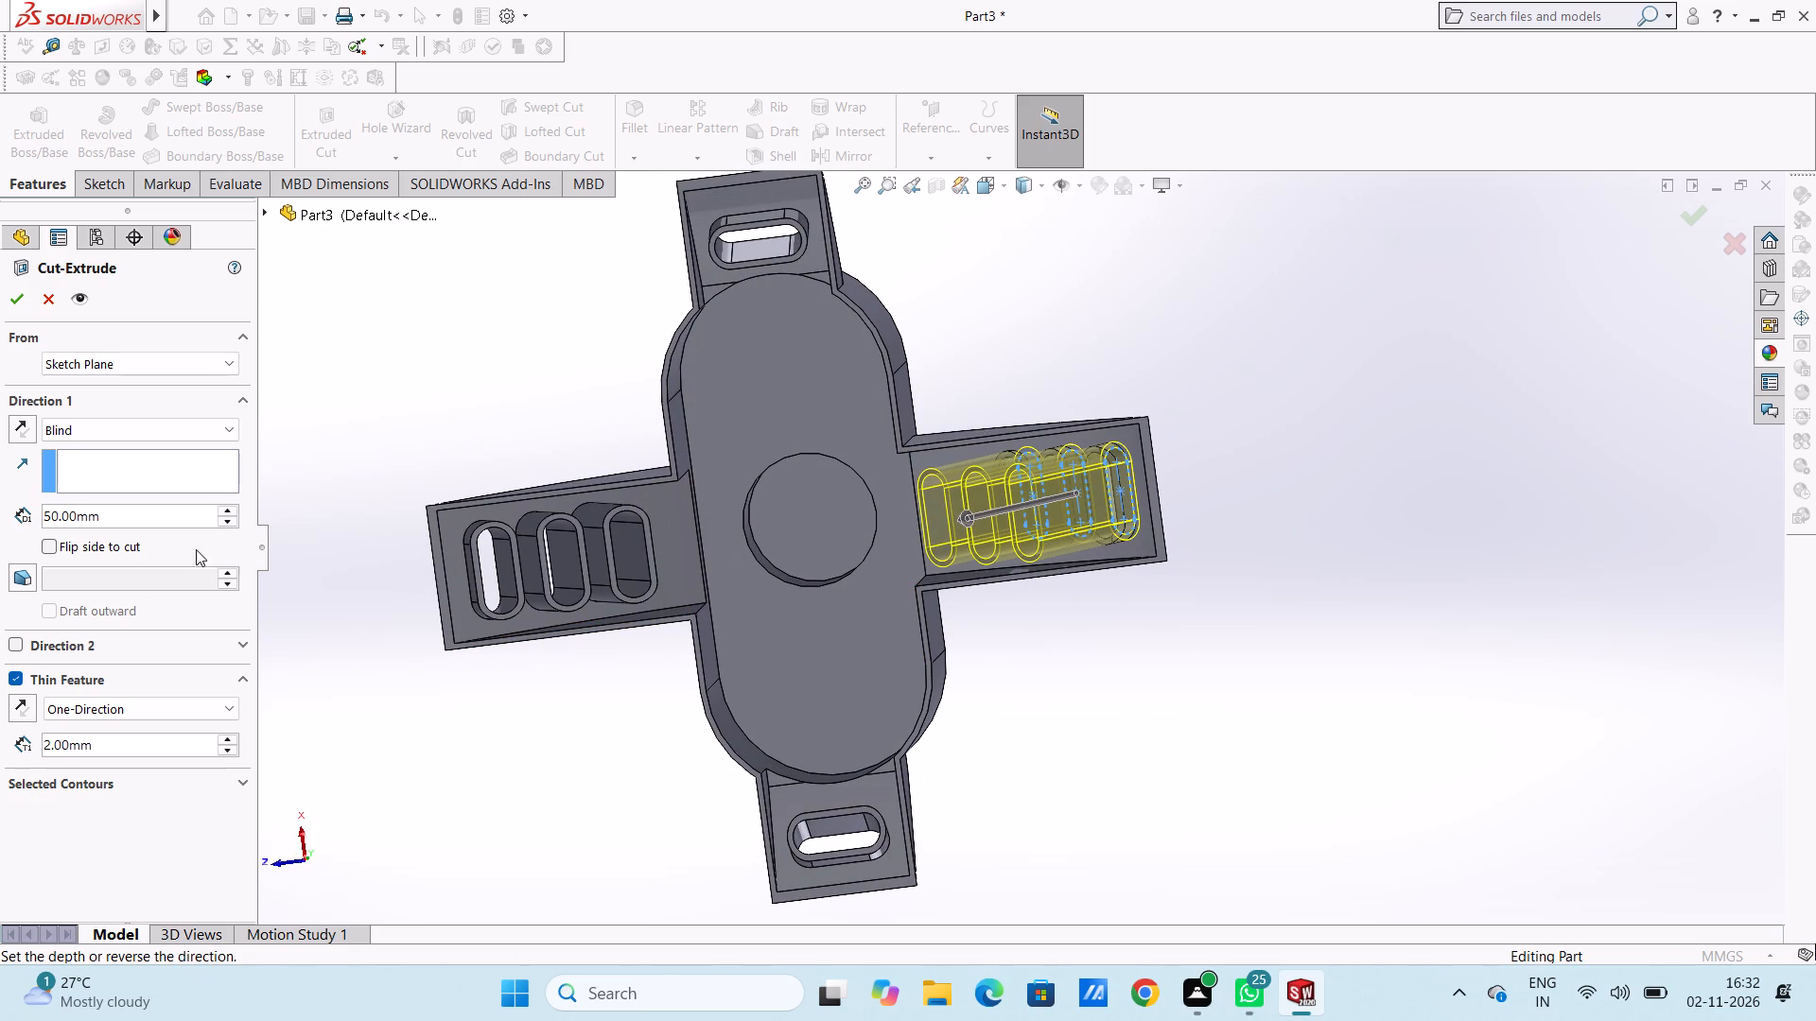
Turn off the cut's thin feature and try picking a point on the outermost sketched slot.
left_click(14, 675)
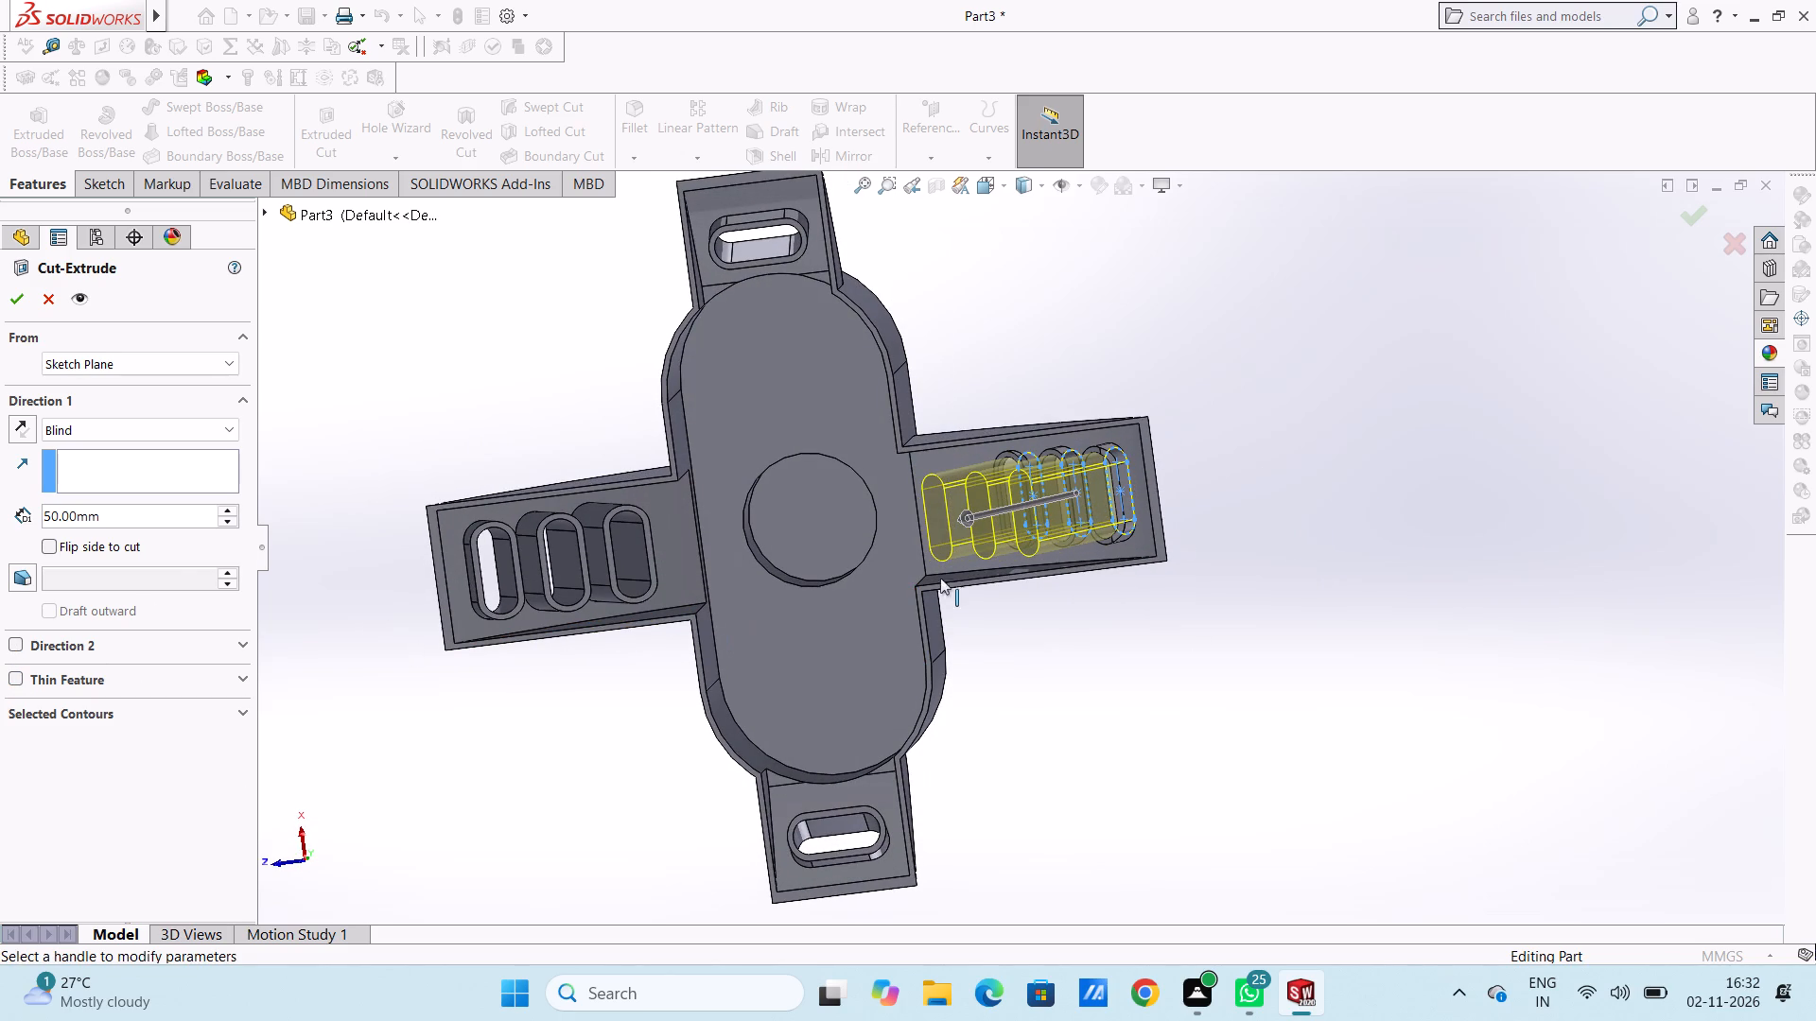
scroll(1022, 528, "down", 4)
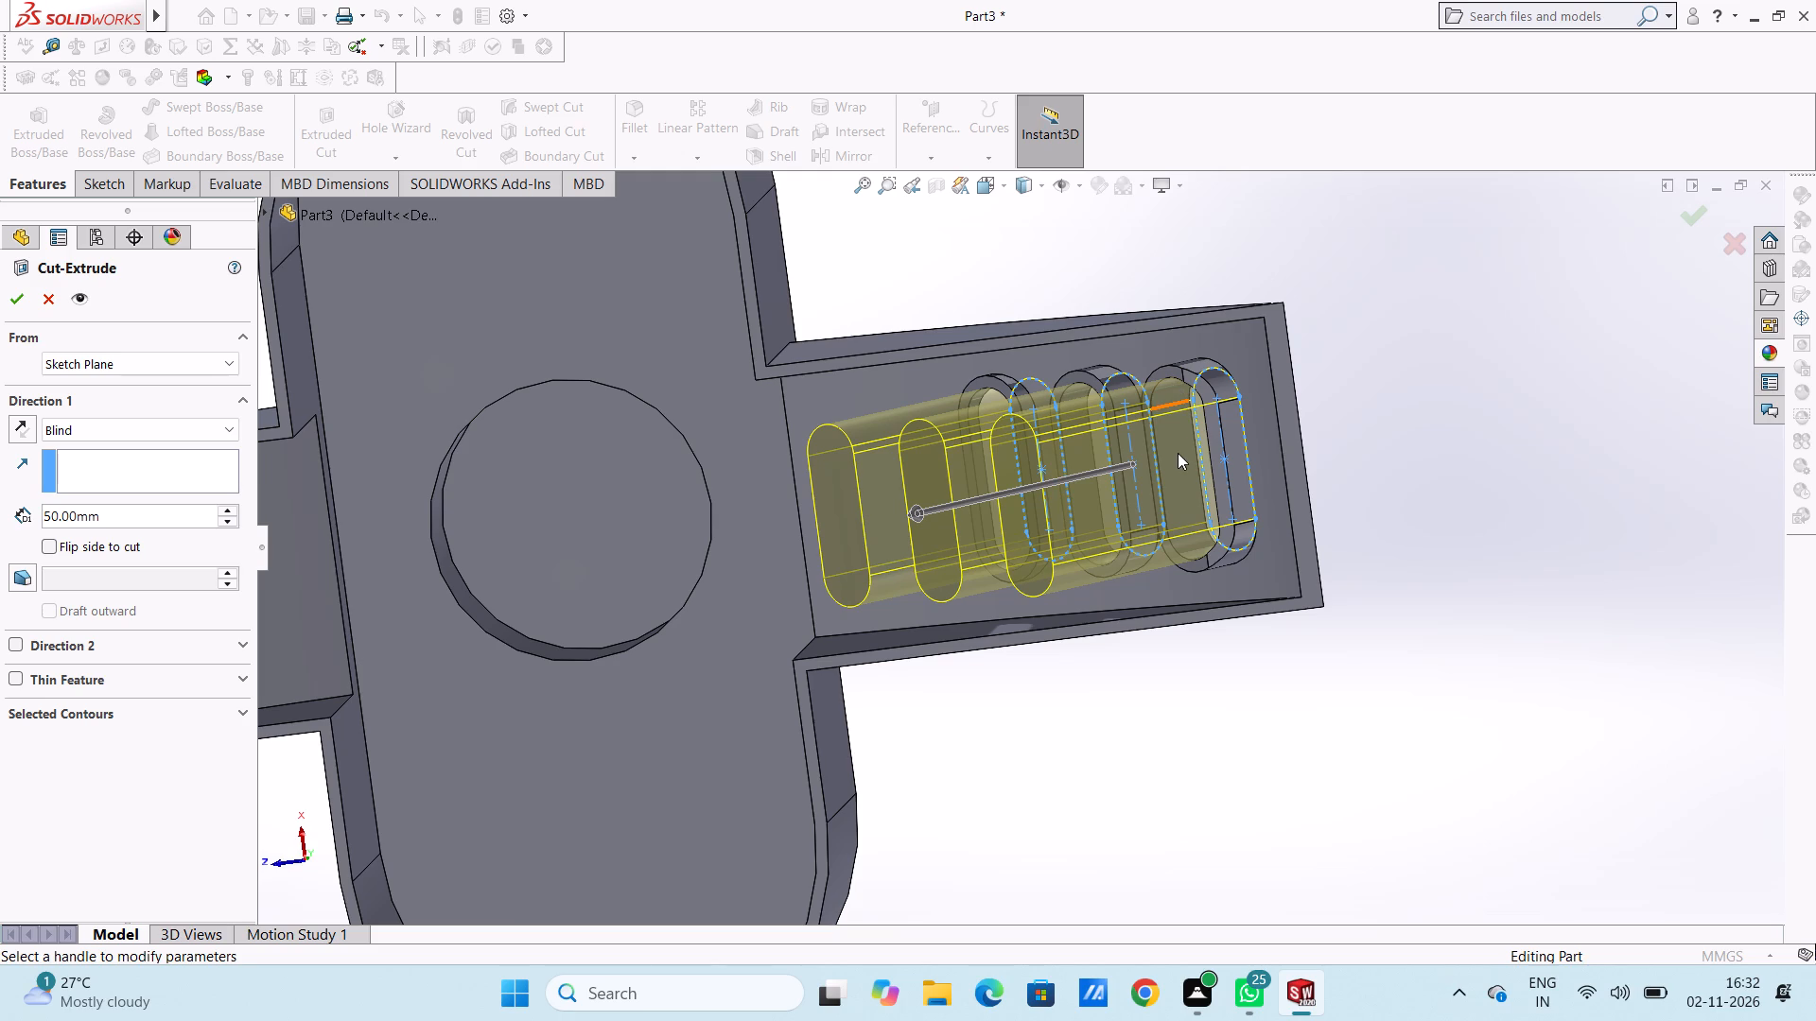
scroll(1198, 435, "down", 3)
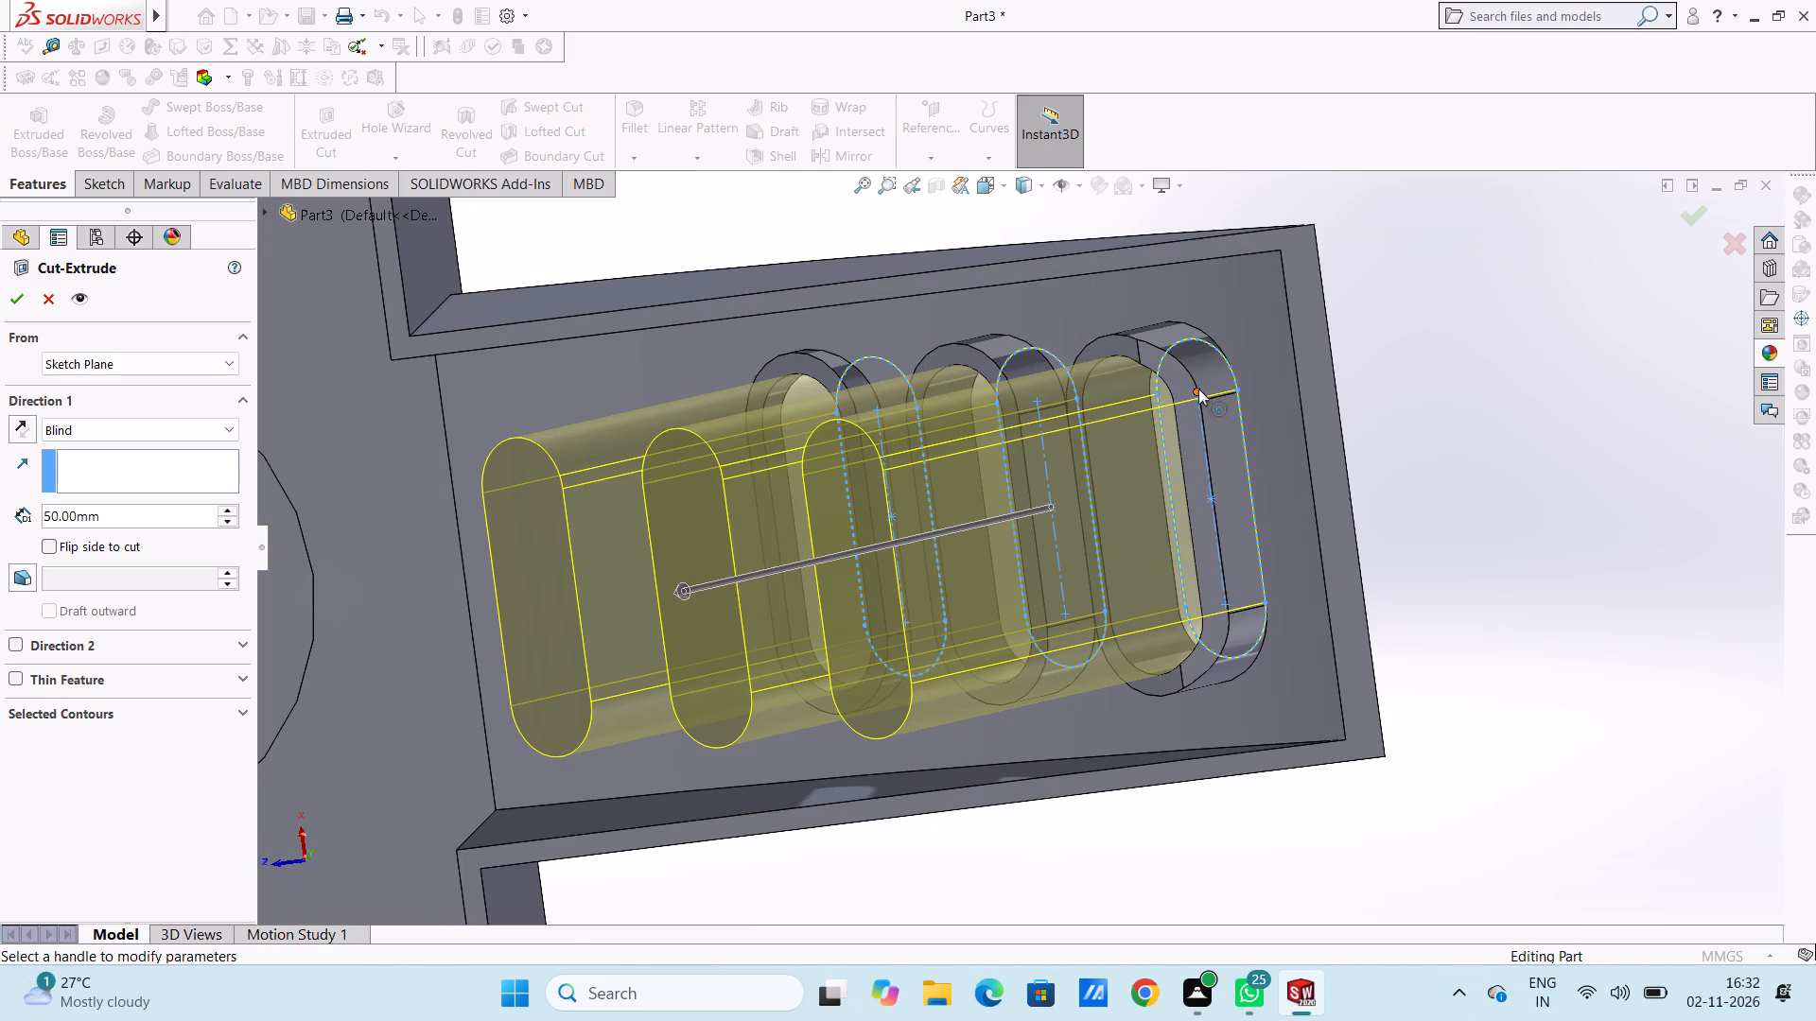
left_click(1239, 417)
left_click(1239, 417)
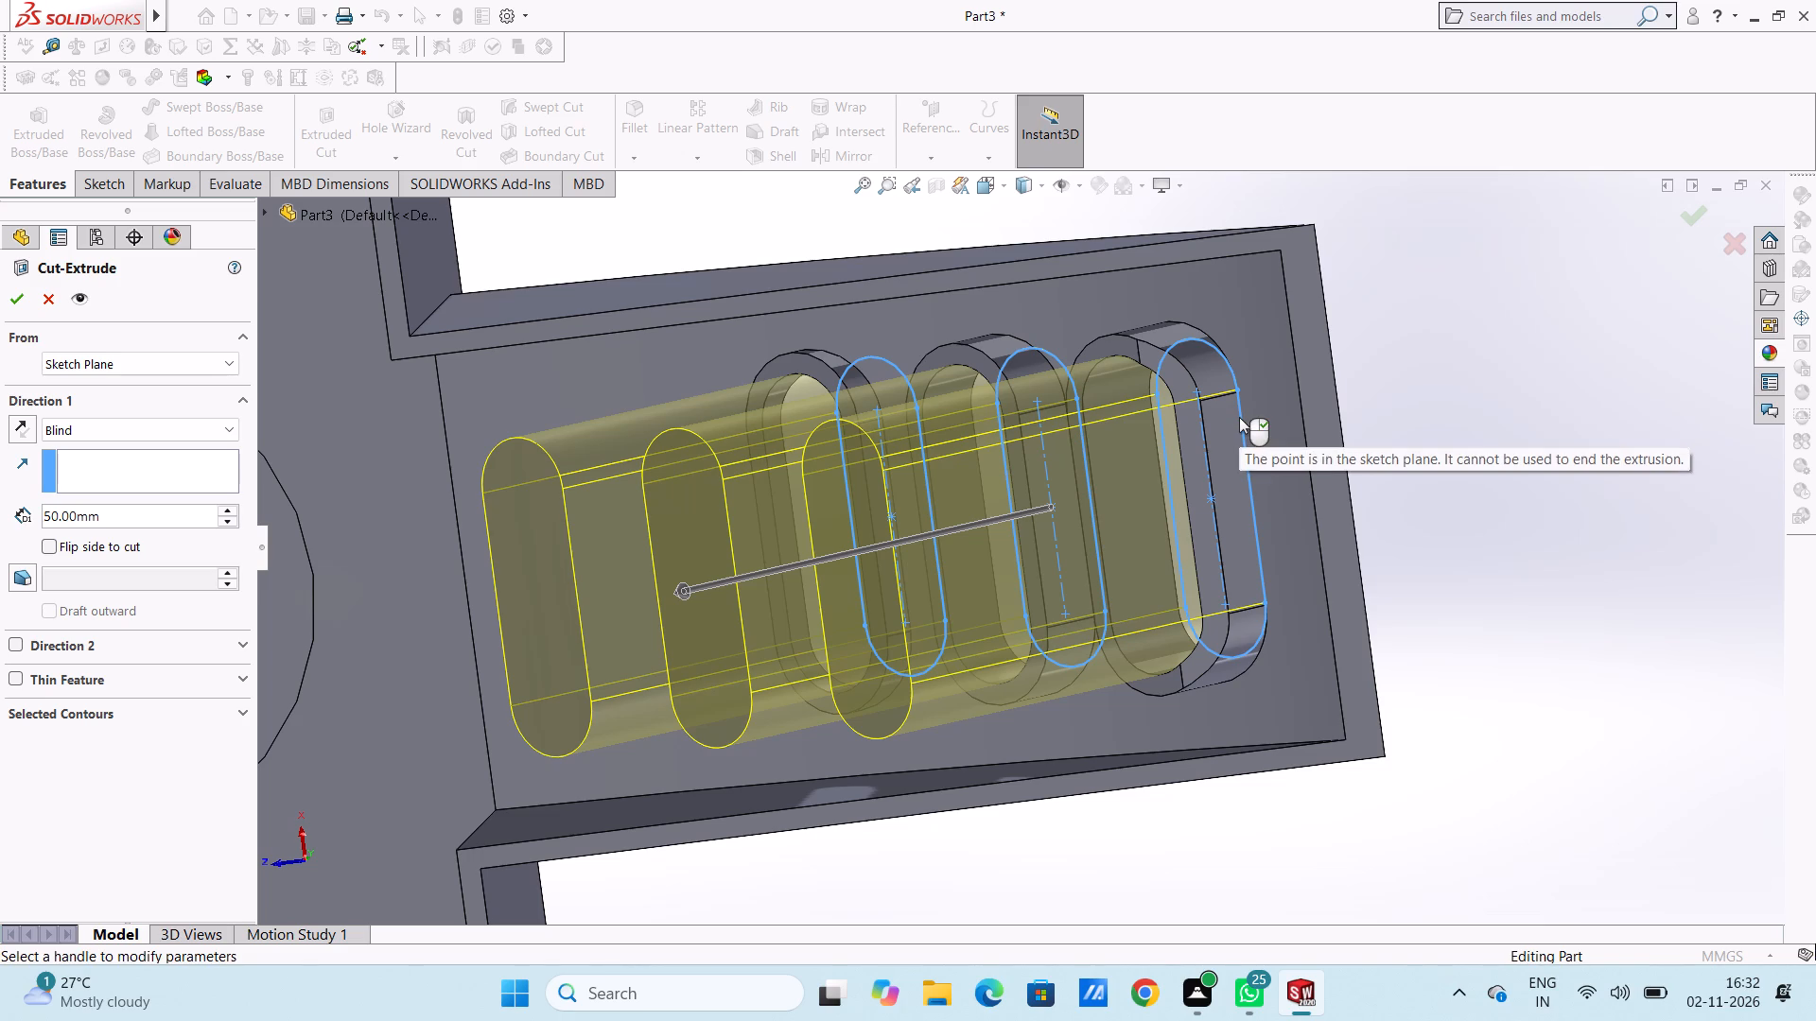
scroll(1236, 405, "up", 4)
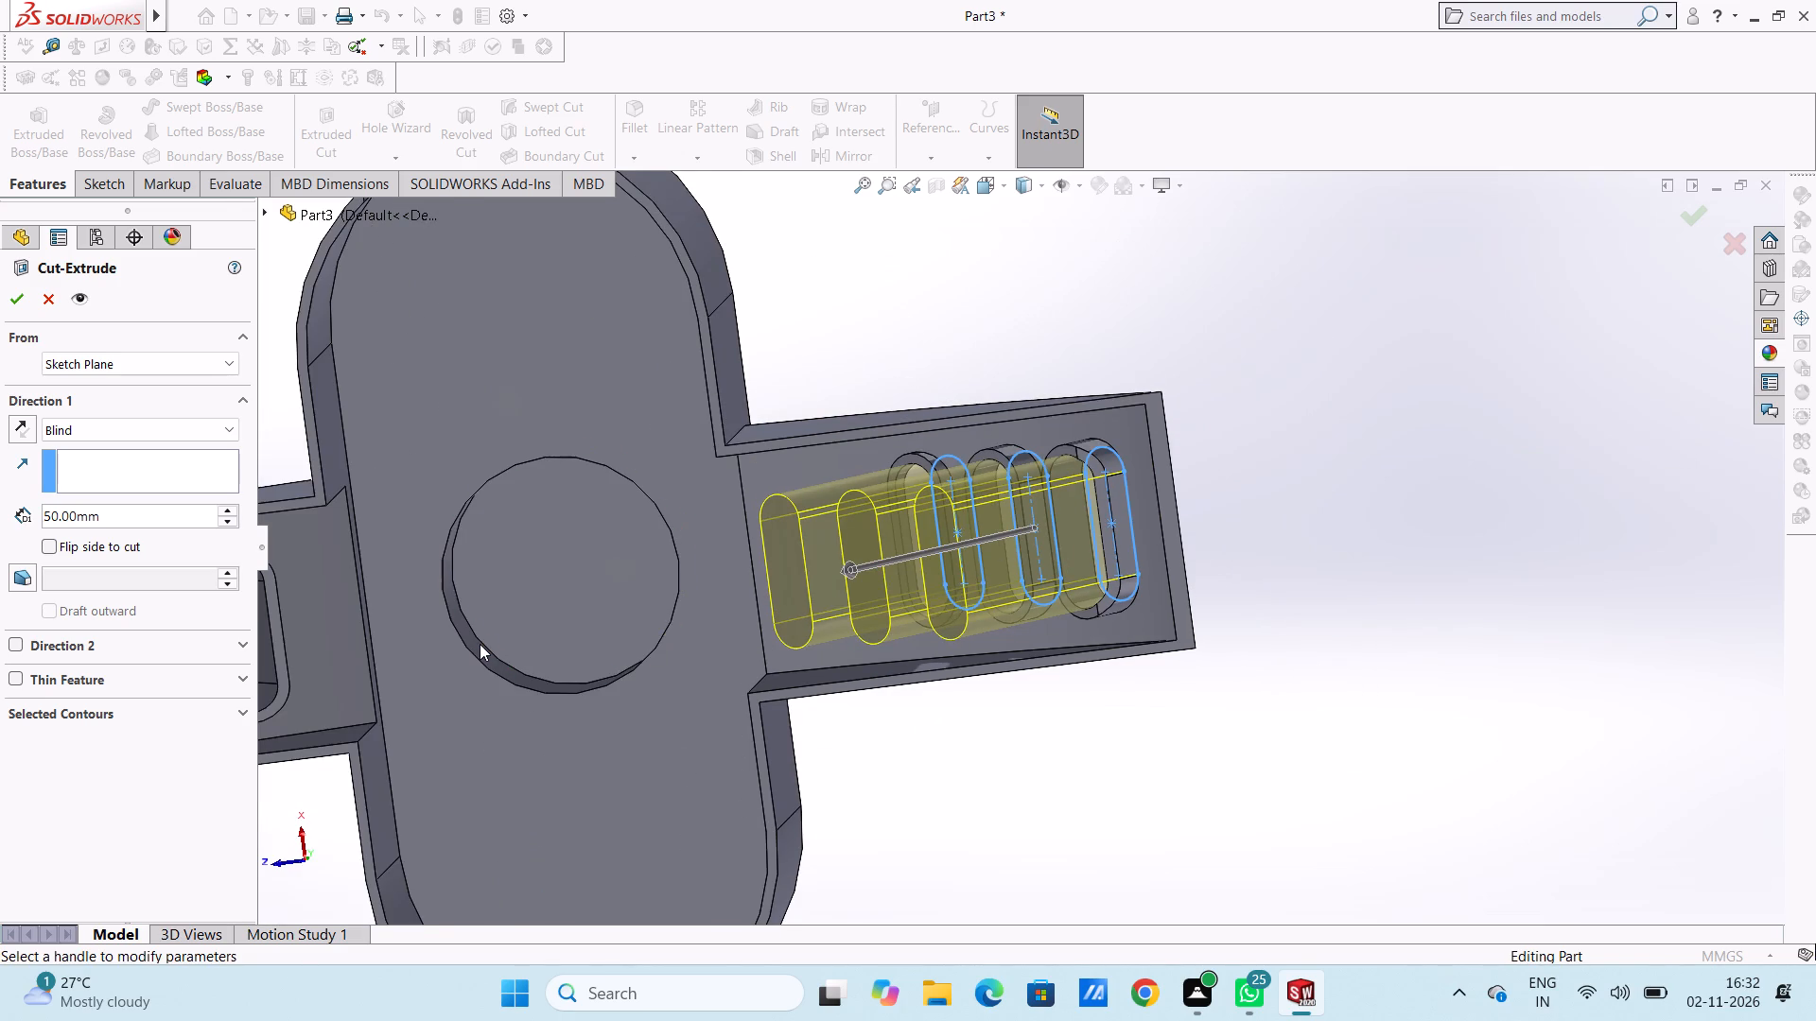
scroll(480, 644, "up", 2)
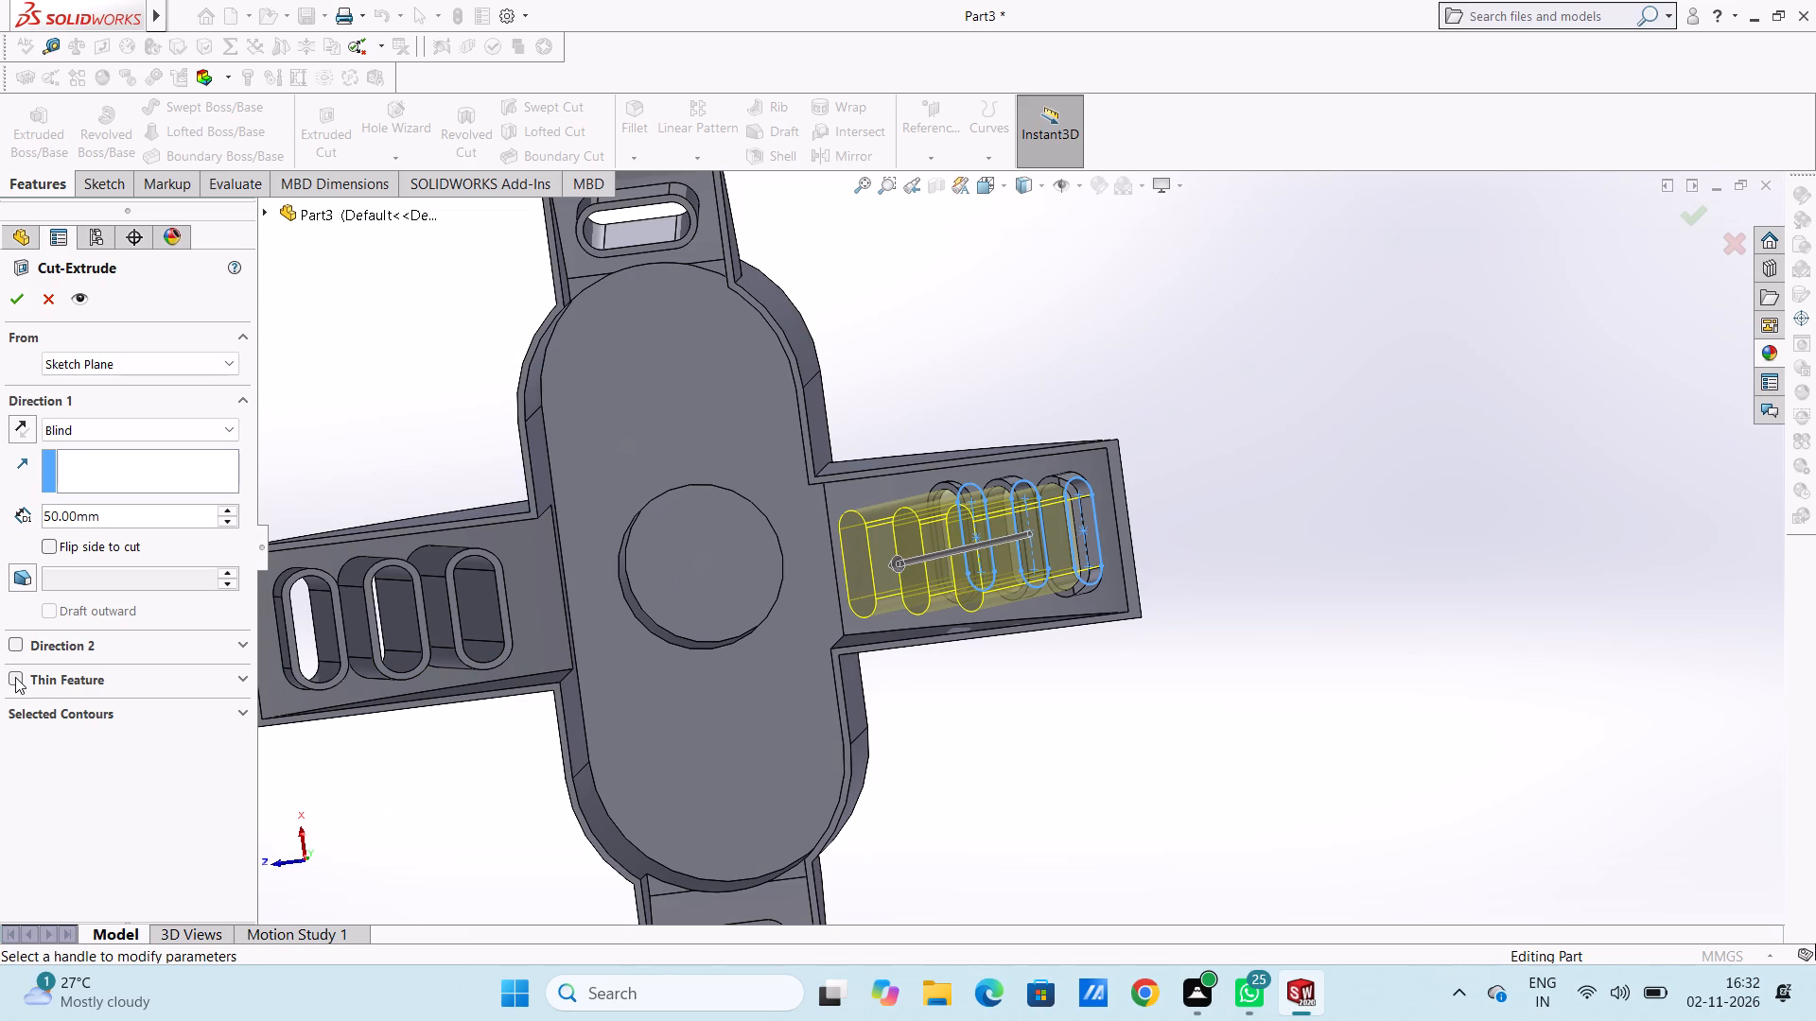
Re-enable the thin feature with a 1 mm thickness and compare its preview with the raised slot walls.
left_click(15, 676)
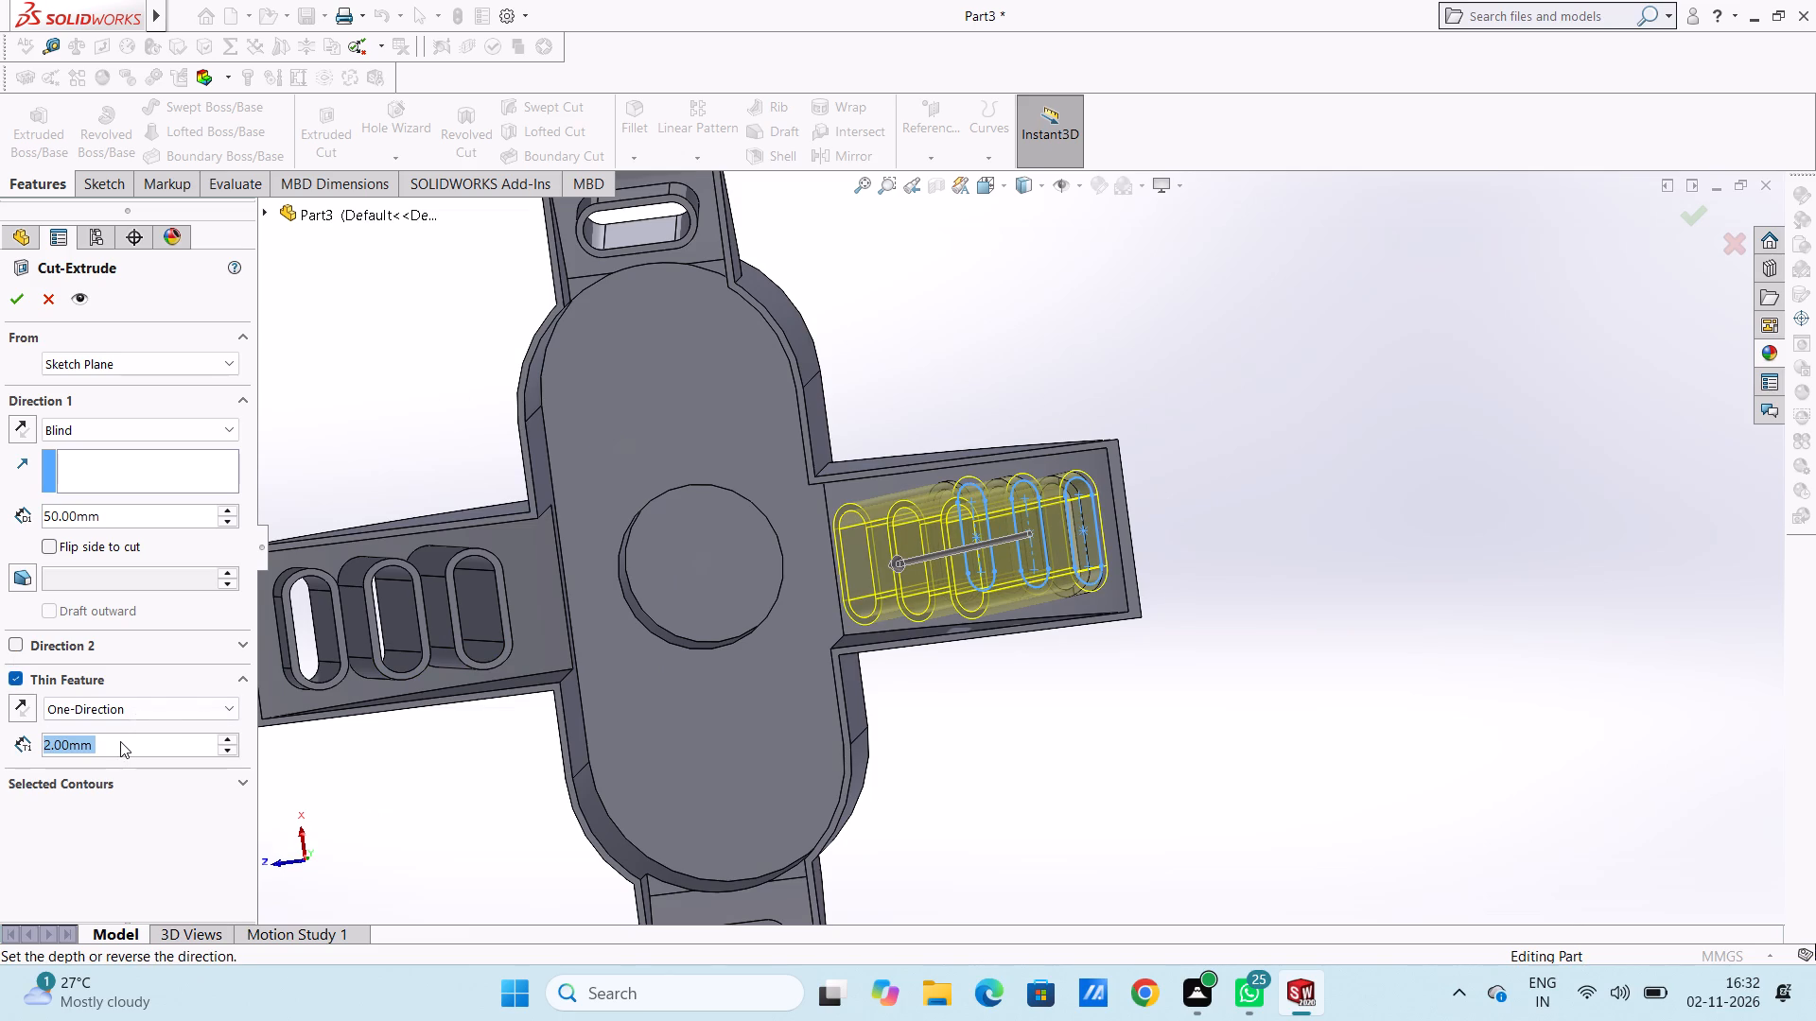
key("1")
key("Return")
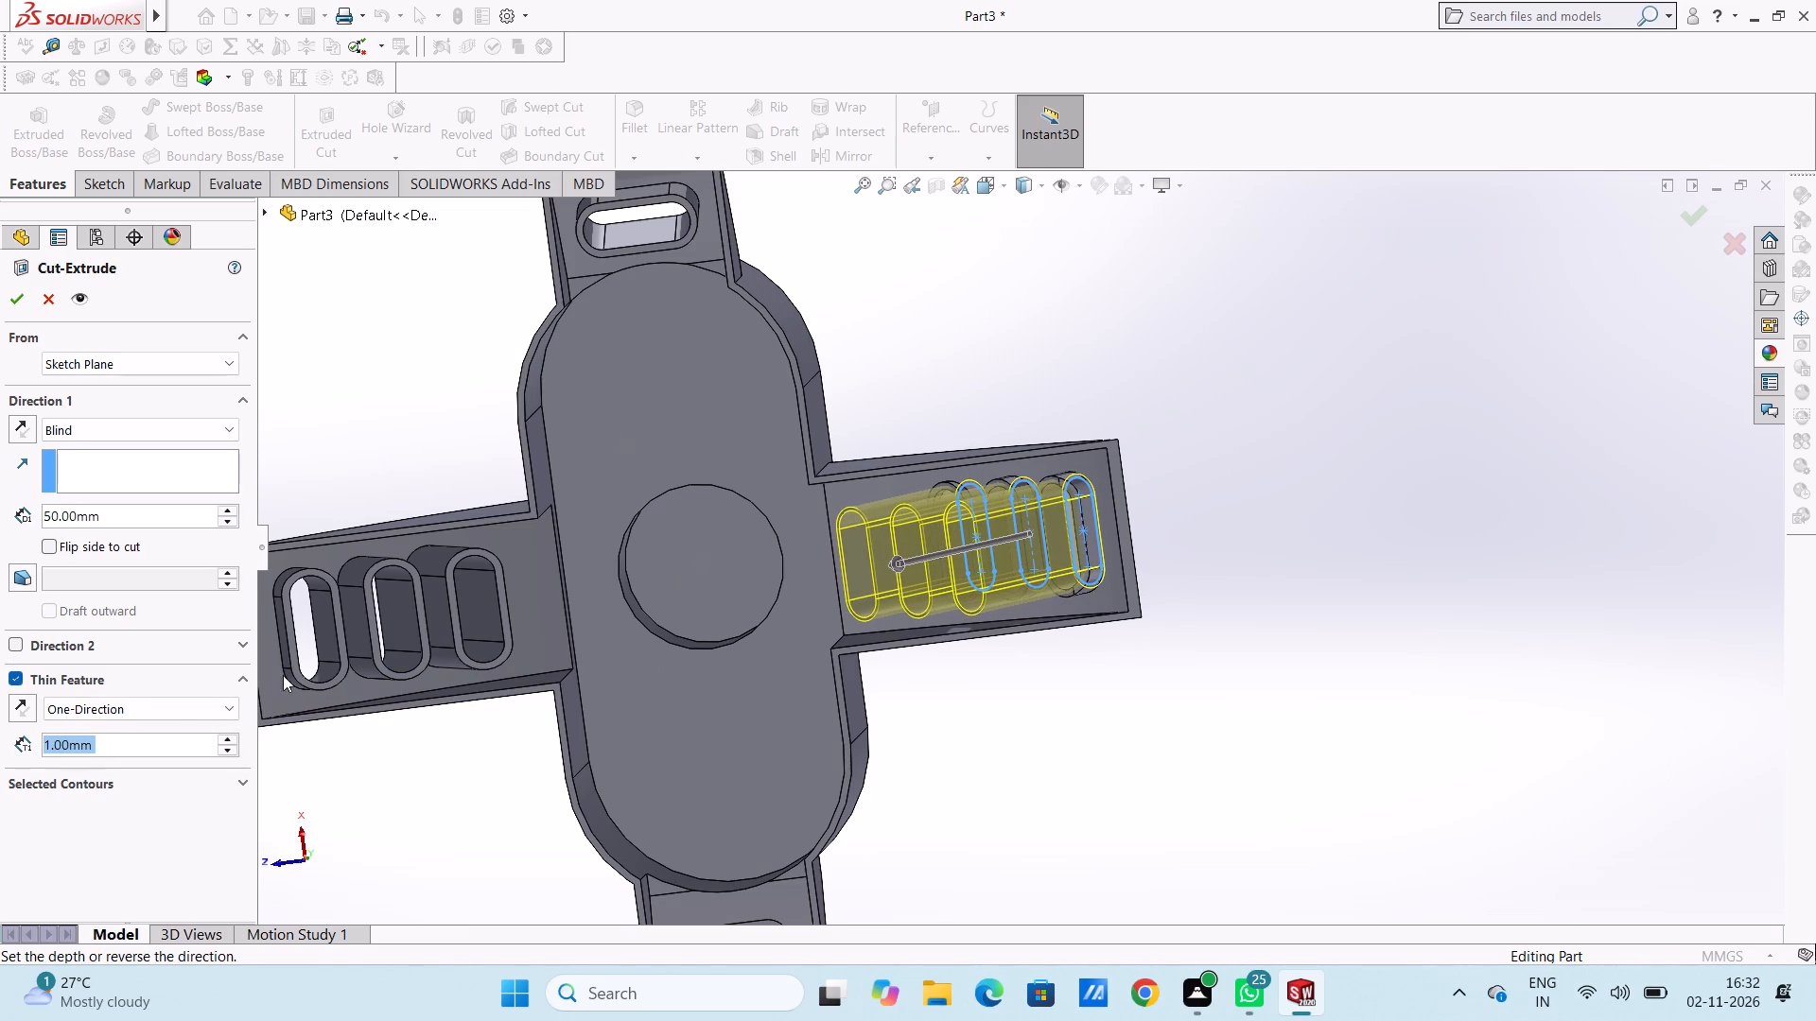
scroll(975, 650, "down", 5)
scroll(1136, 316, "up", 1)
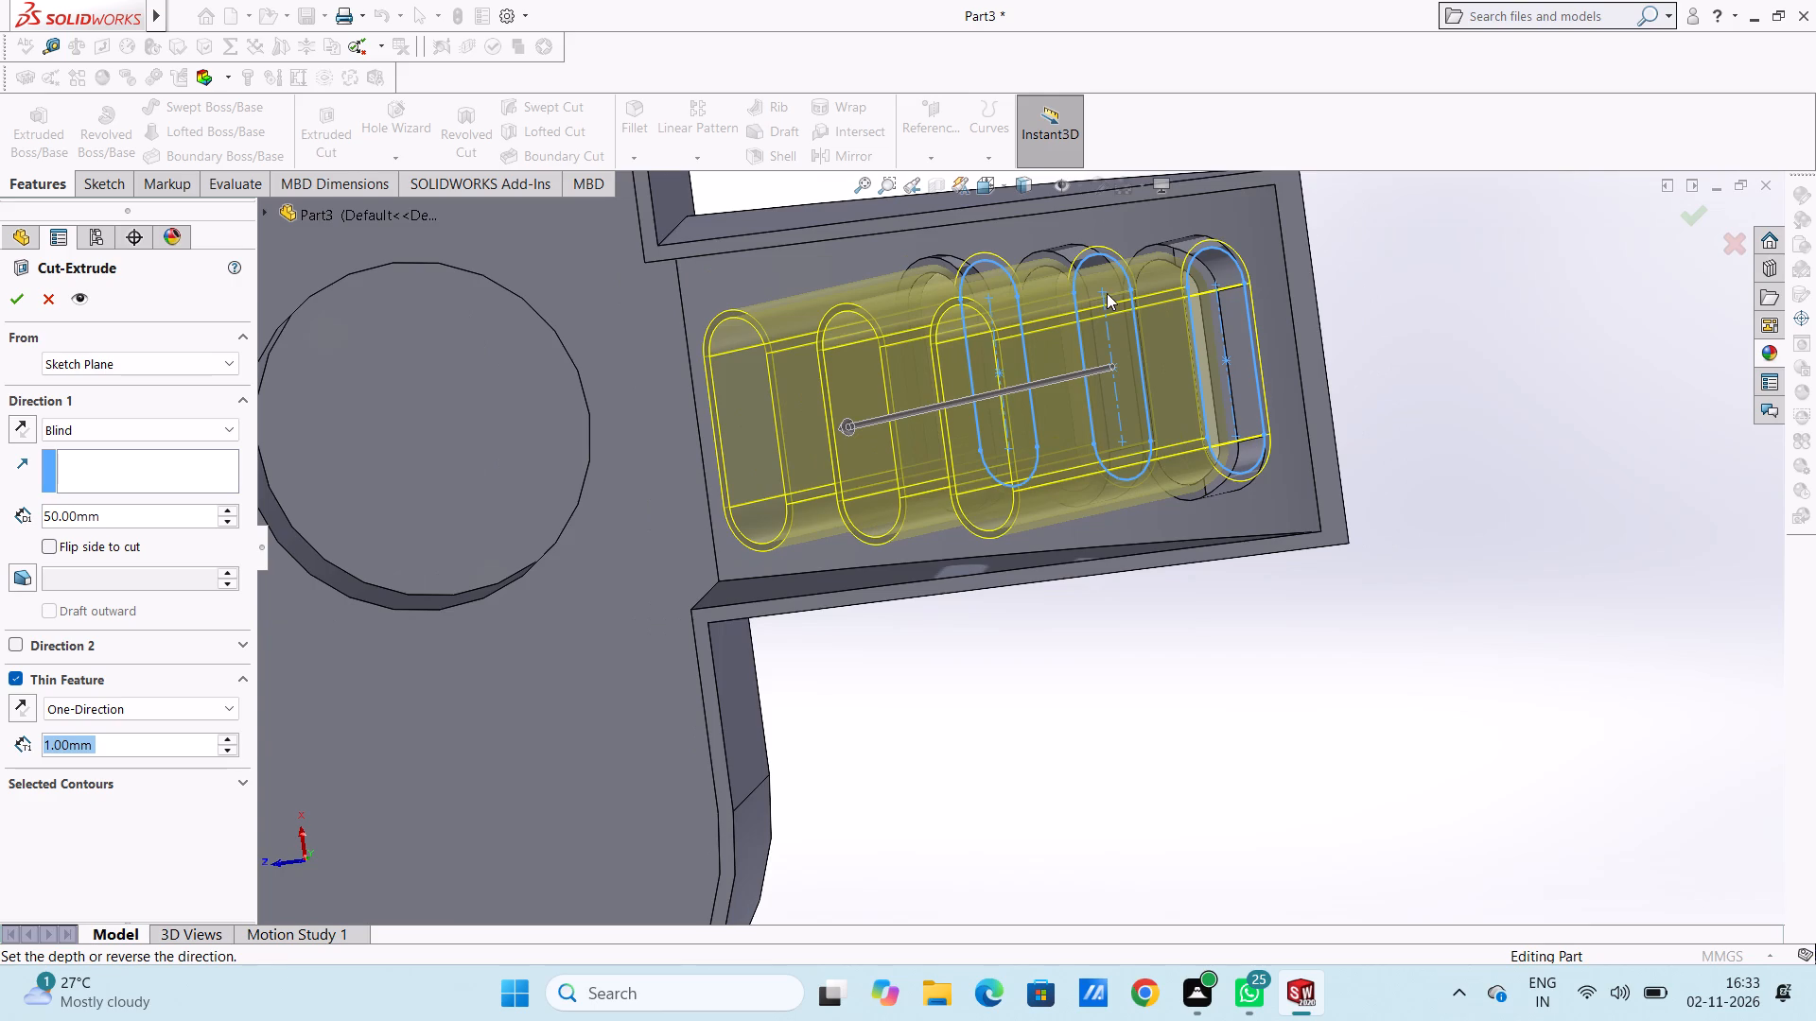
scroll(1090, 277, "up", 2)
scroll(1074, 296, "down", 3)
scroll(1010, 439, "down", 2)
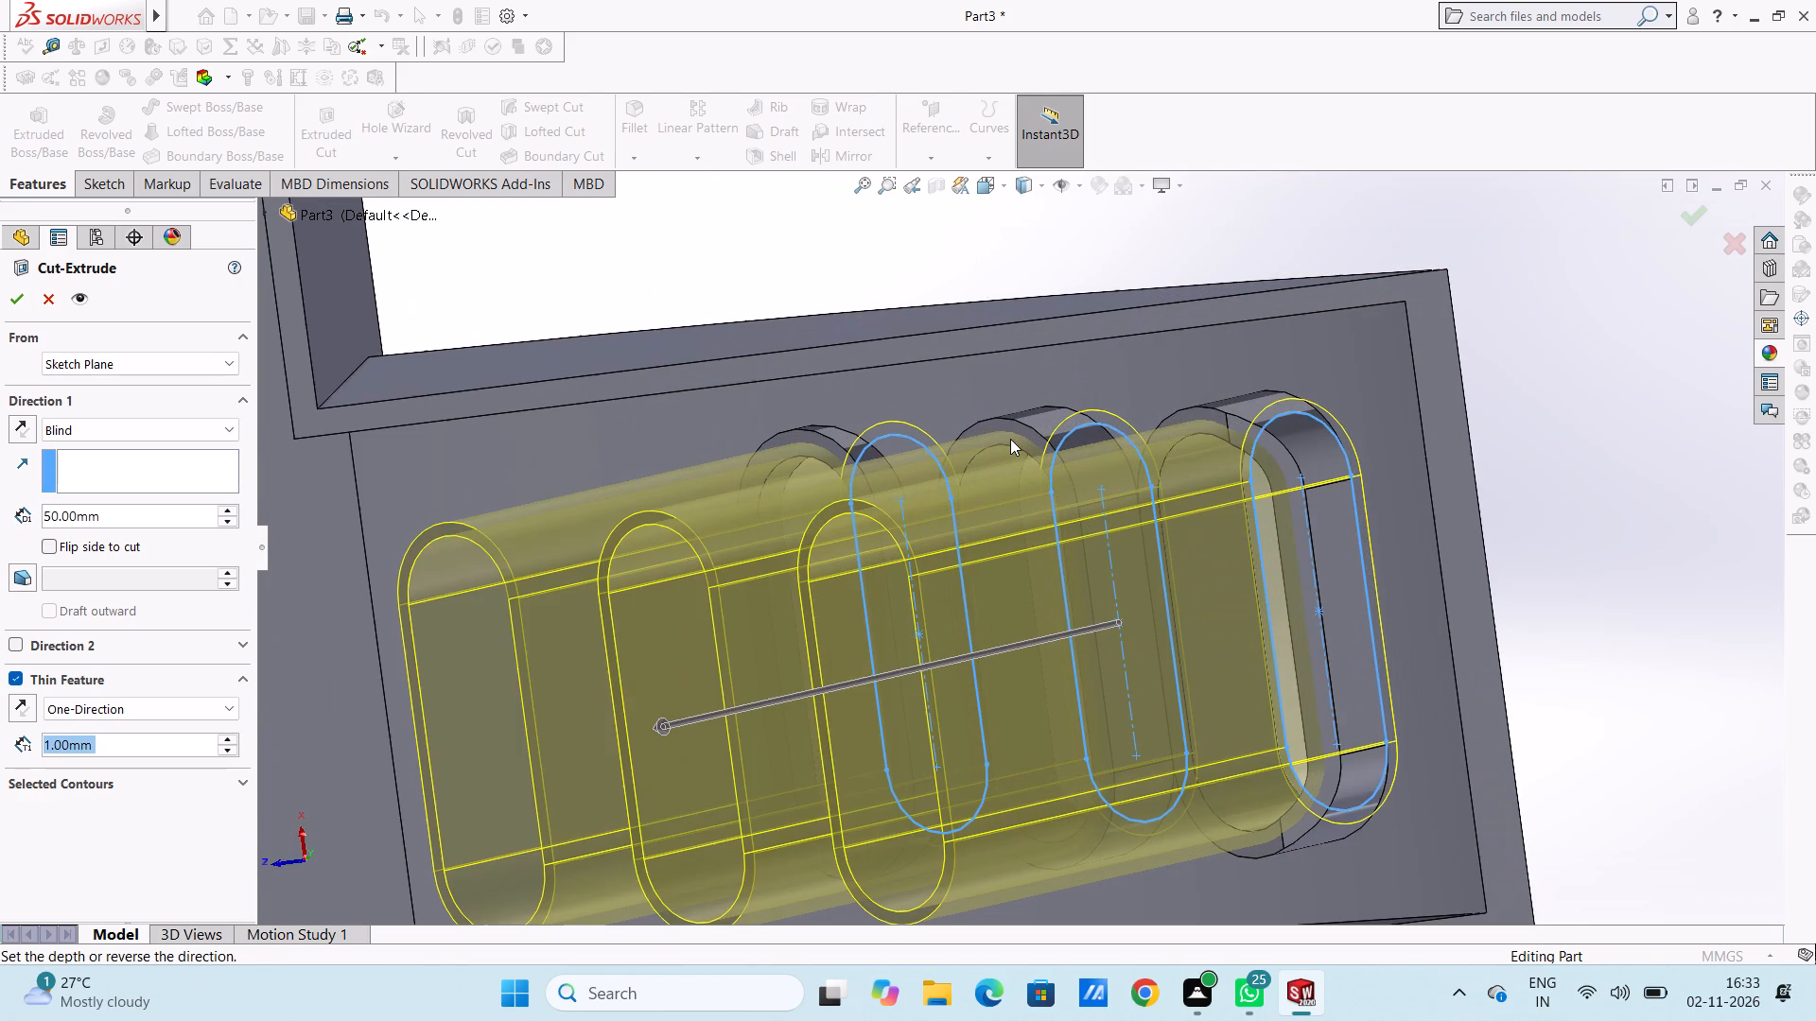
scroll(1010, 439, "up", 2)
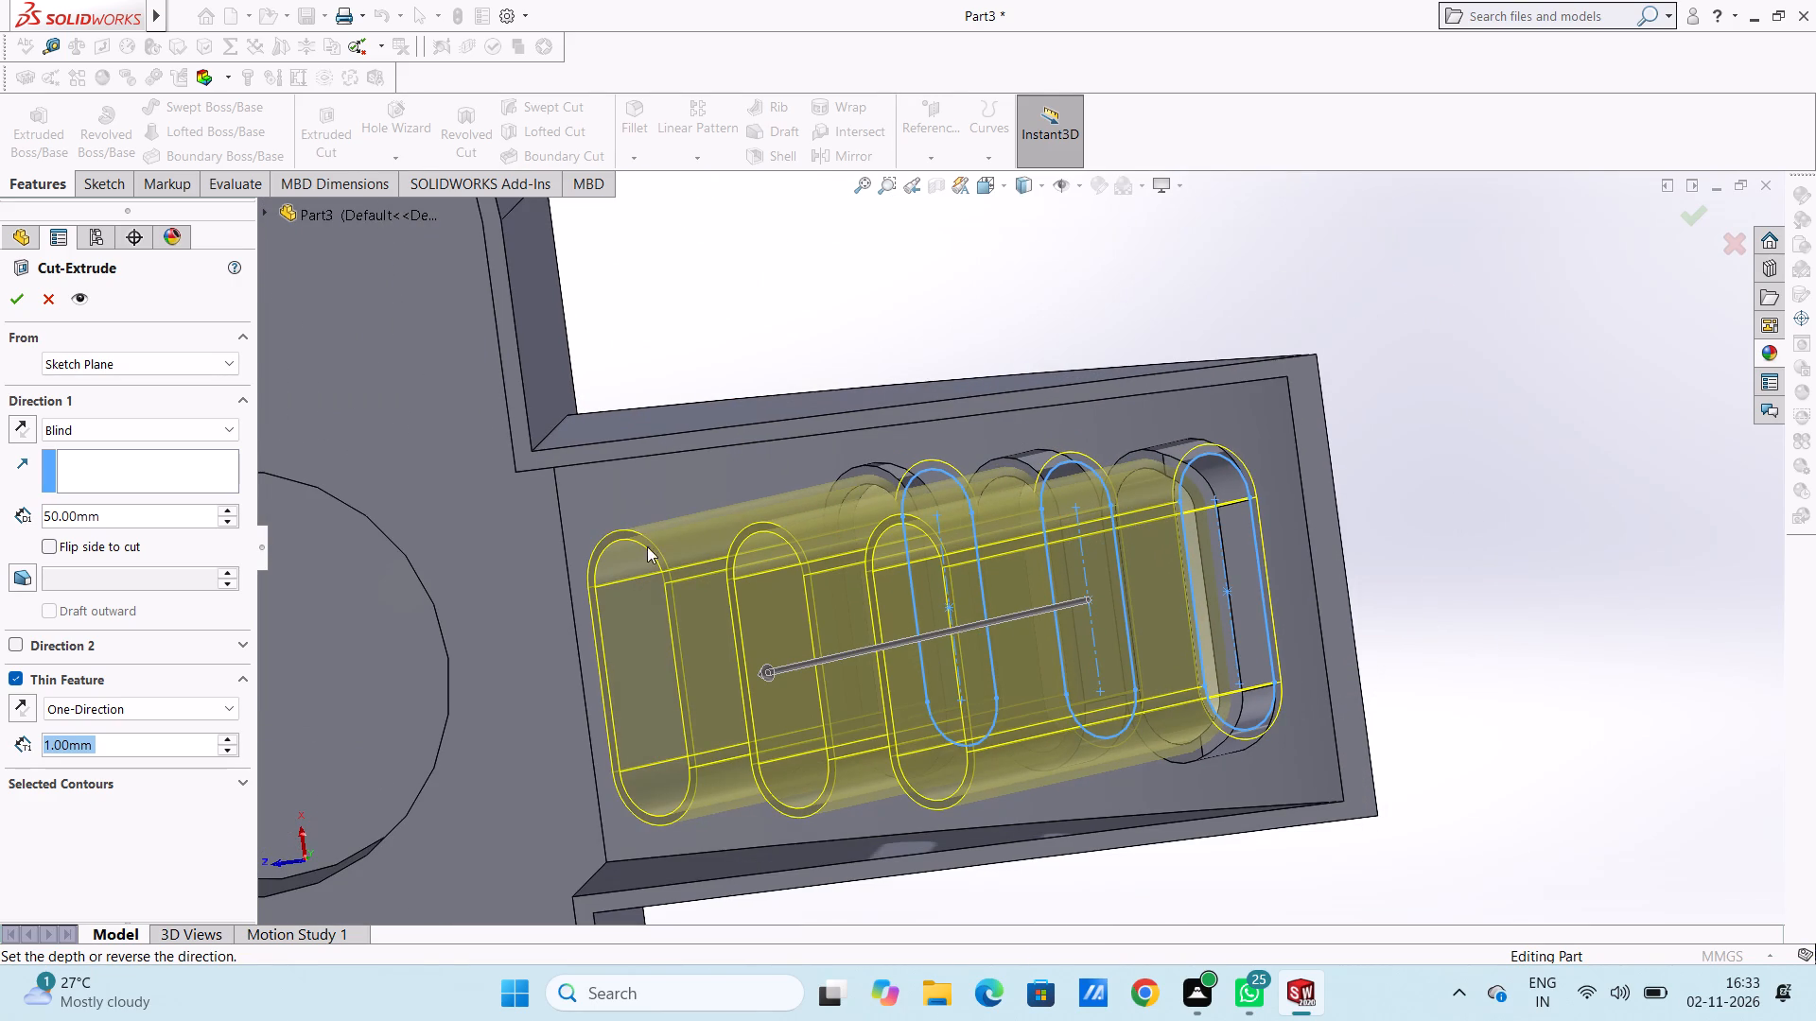
Set the thin feature's thickness to 2 mm and complete the 50 mm blind cut around the three slots.
key("2")
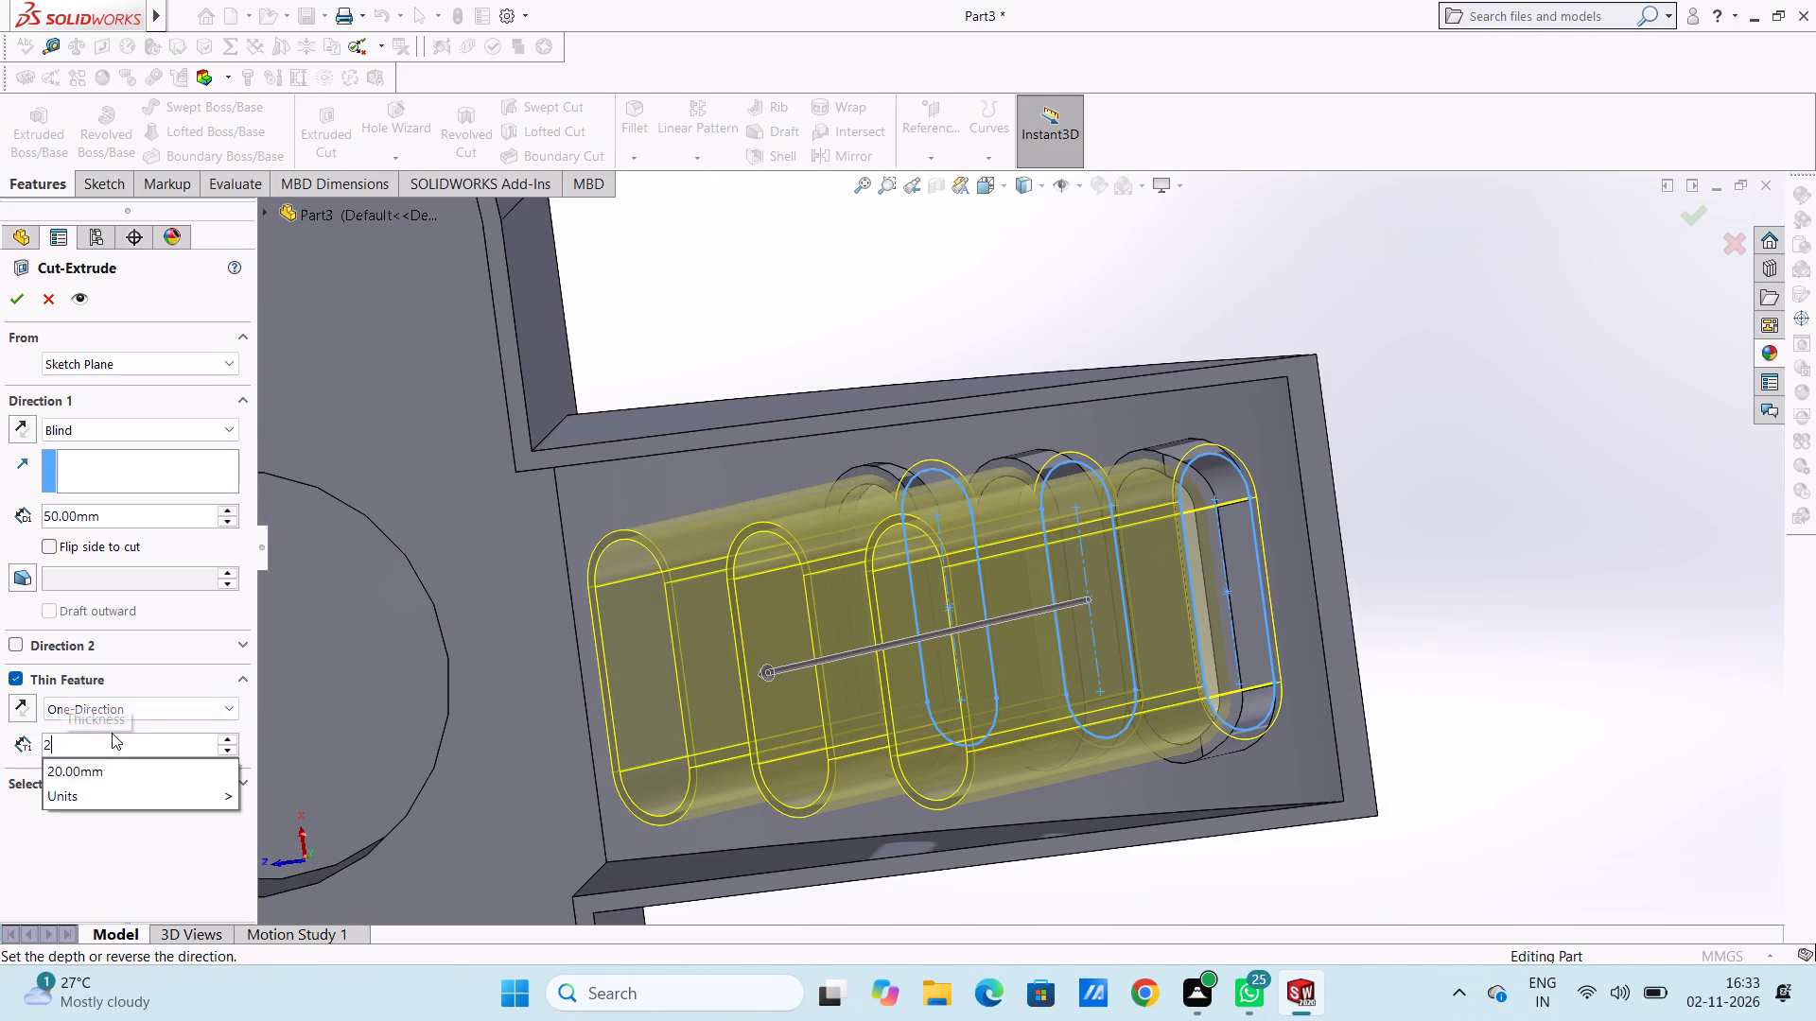
key("Return")
scroll(747, 623, "up", 6)
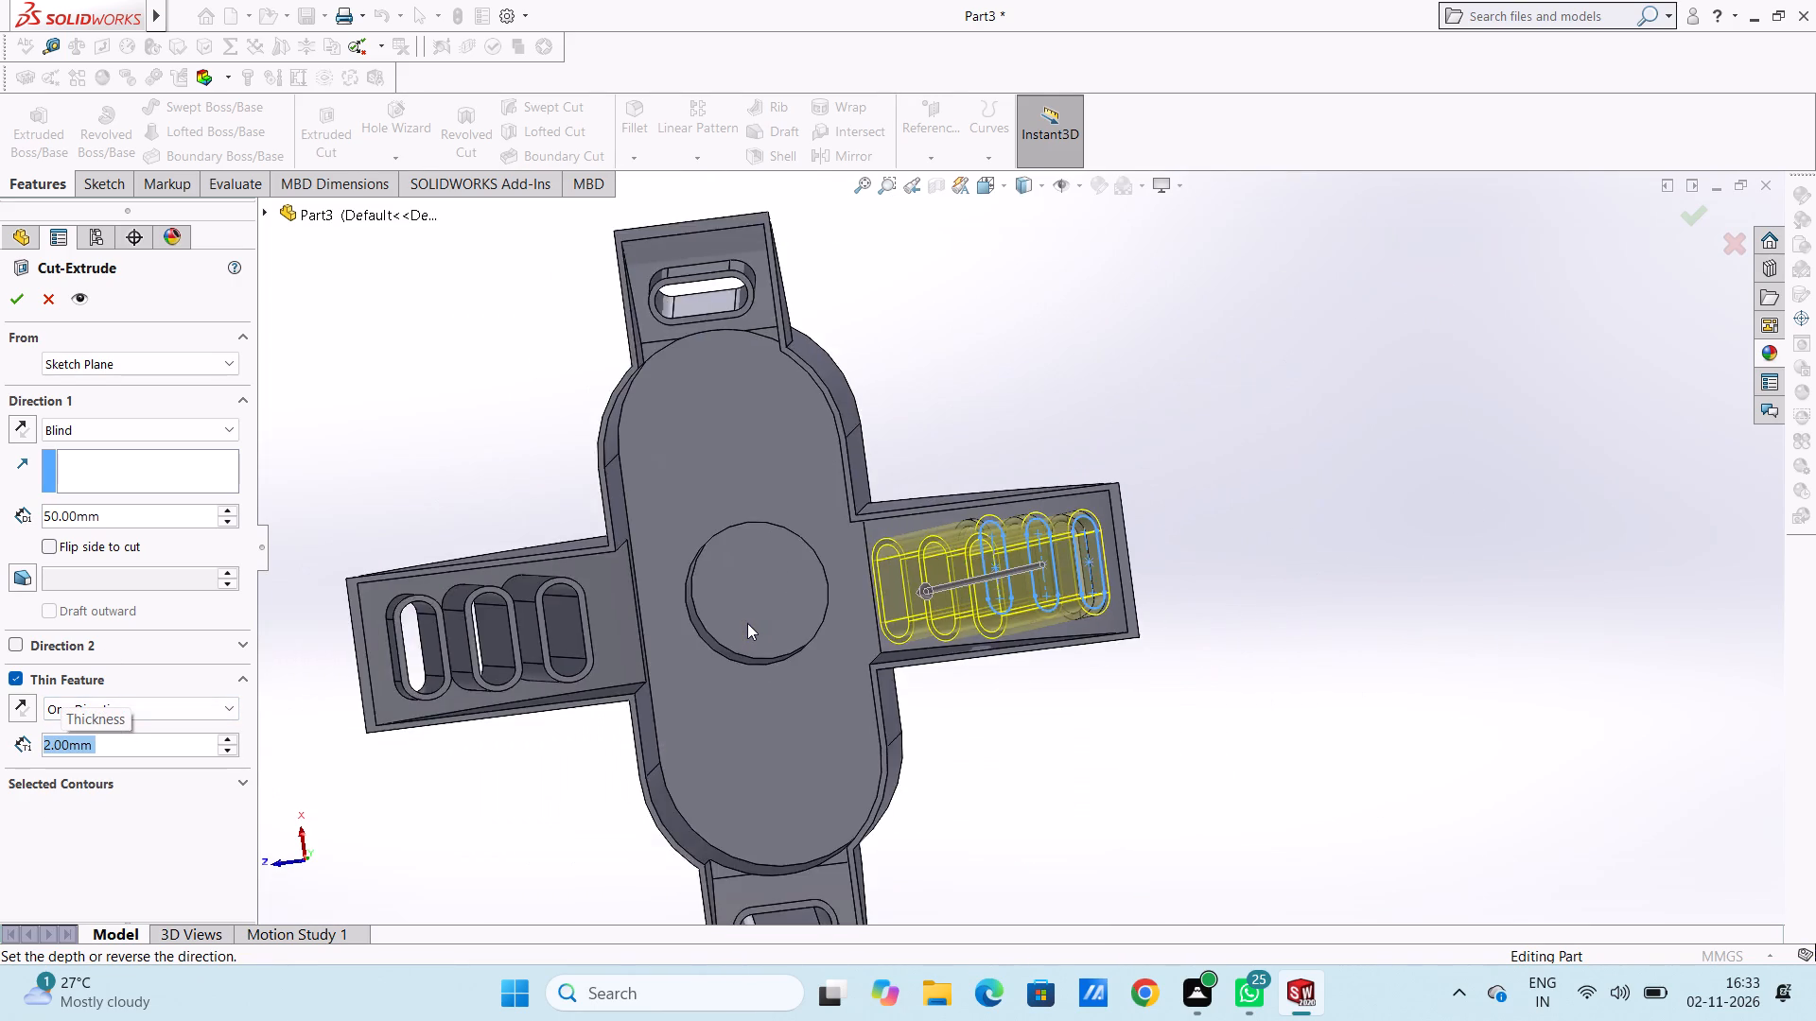
scroll(747, 623, "up", 3)
left_click(9, 293)
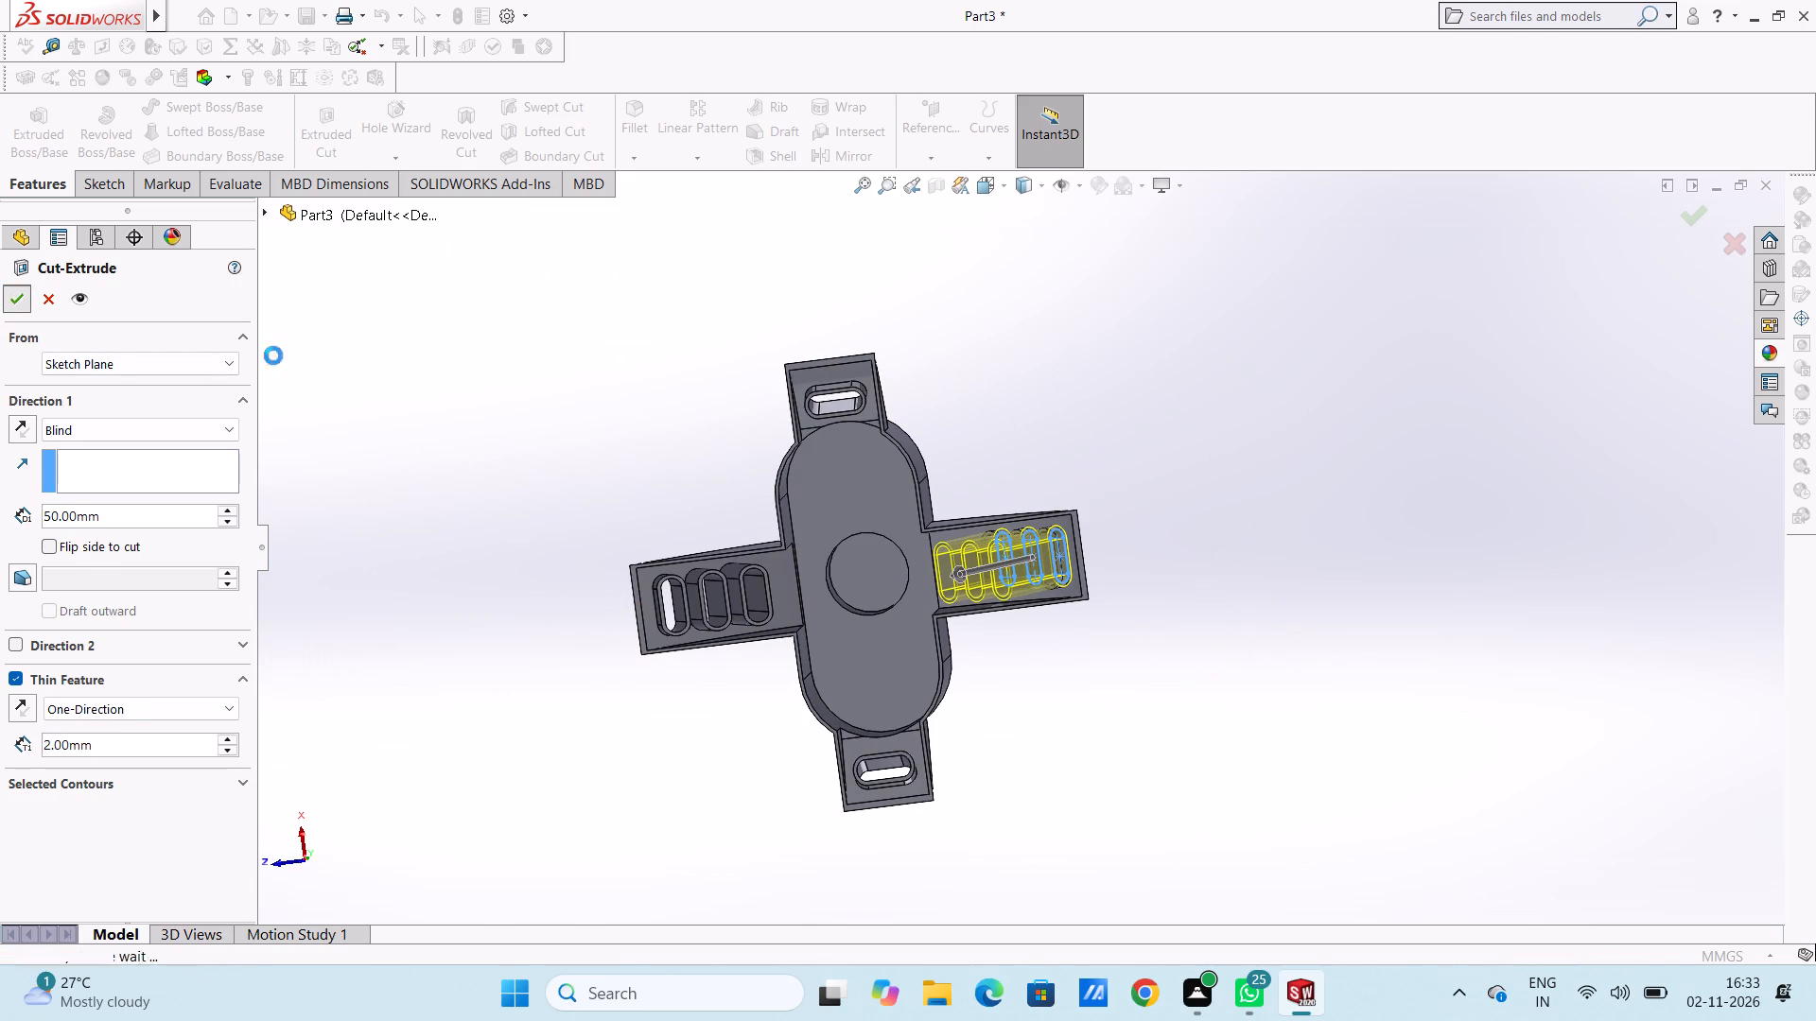
left_click(607, 422)
Inspect the side feature's three slots from outside and inside after the thin cut, comparing them with the opposite side feature.
middle_click_drag(615, 435, 716, 590)
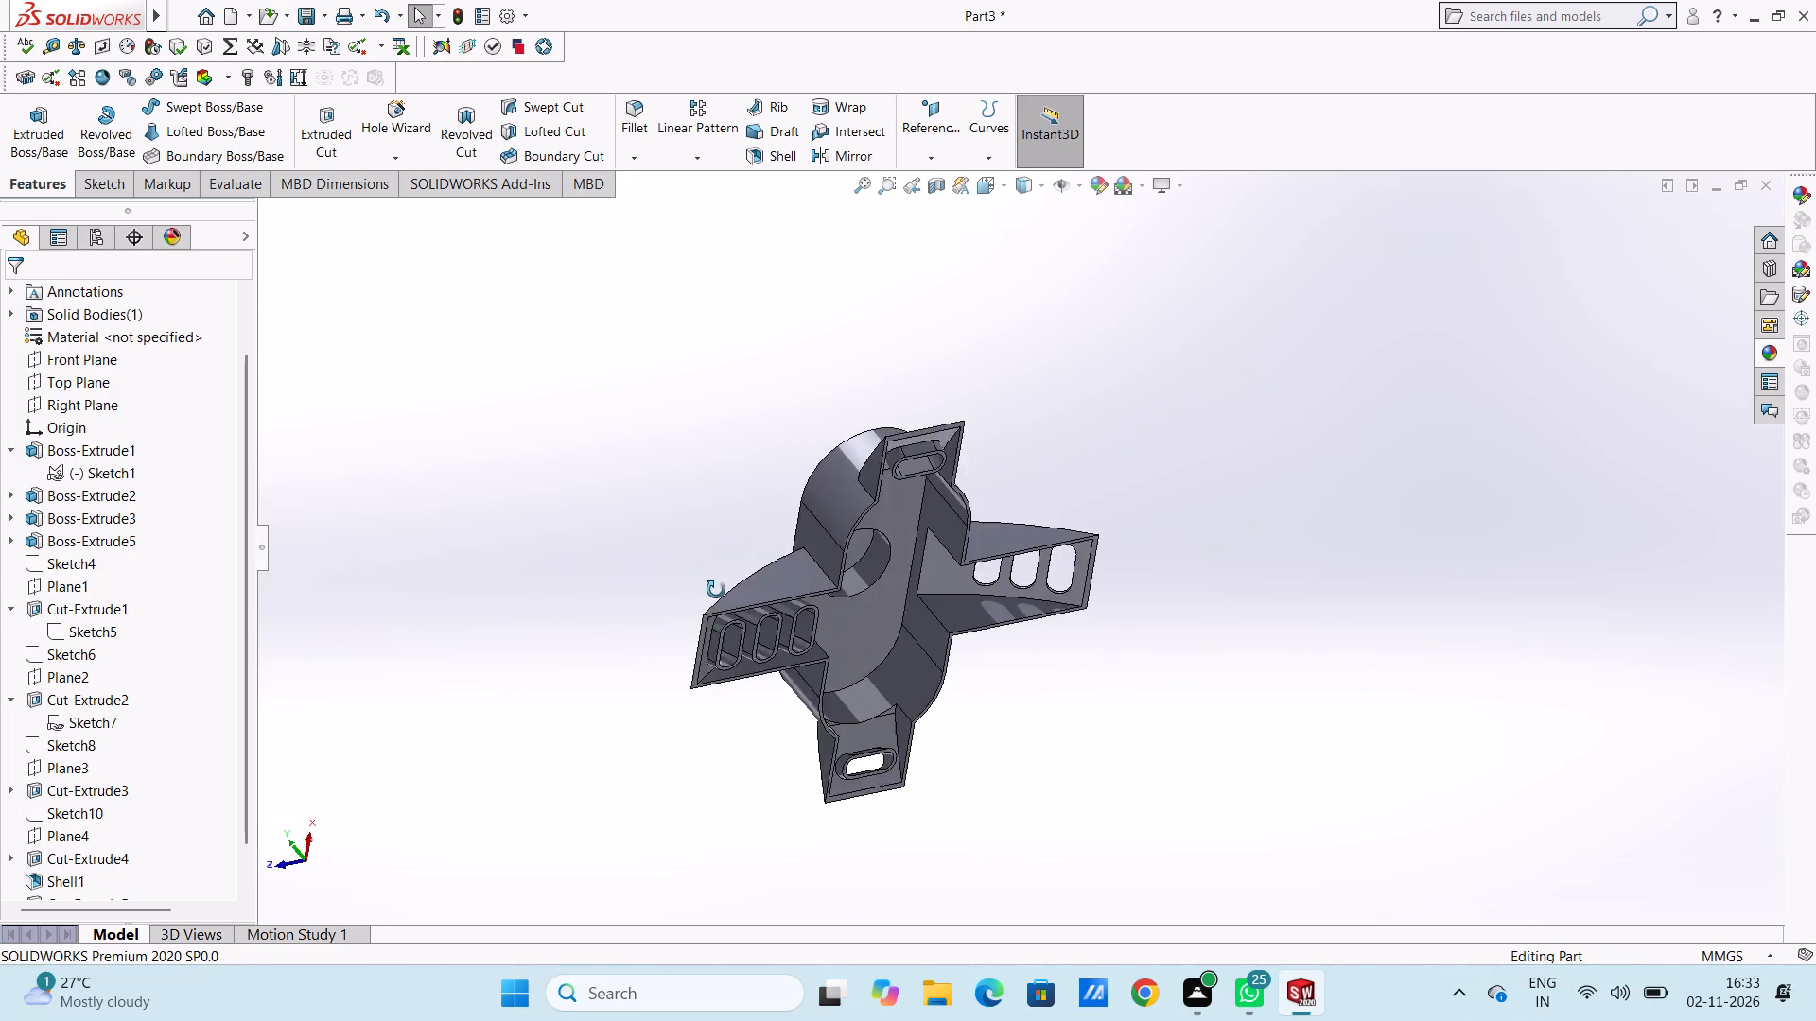
middle_click_drag(716, 590, 664, 684)
middle_click_drag(677, 481, 648, 634)
middle_click_drag(707, 453, 669, 610)
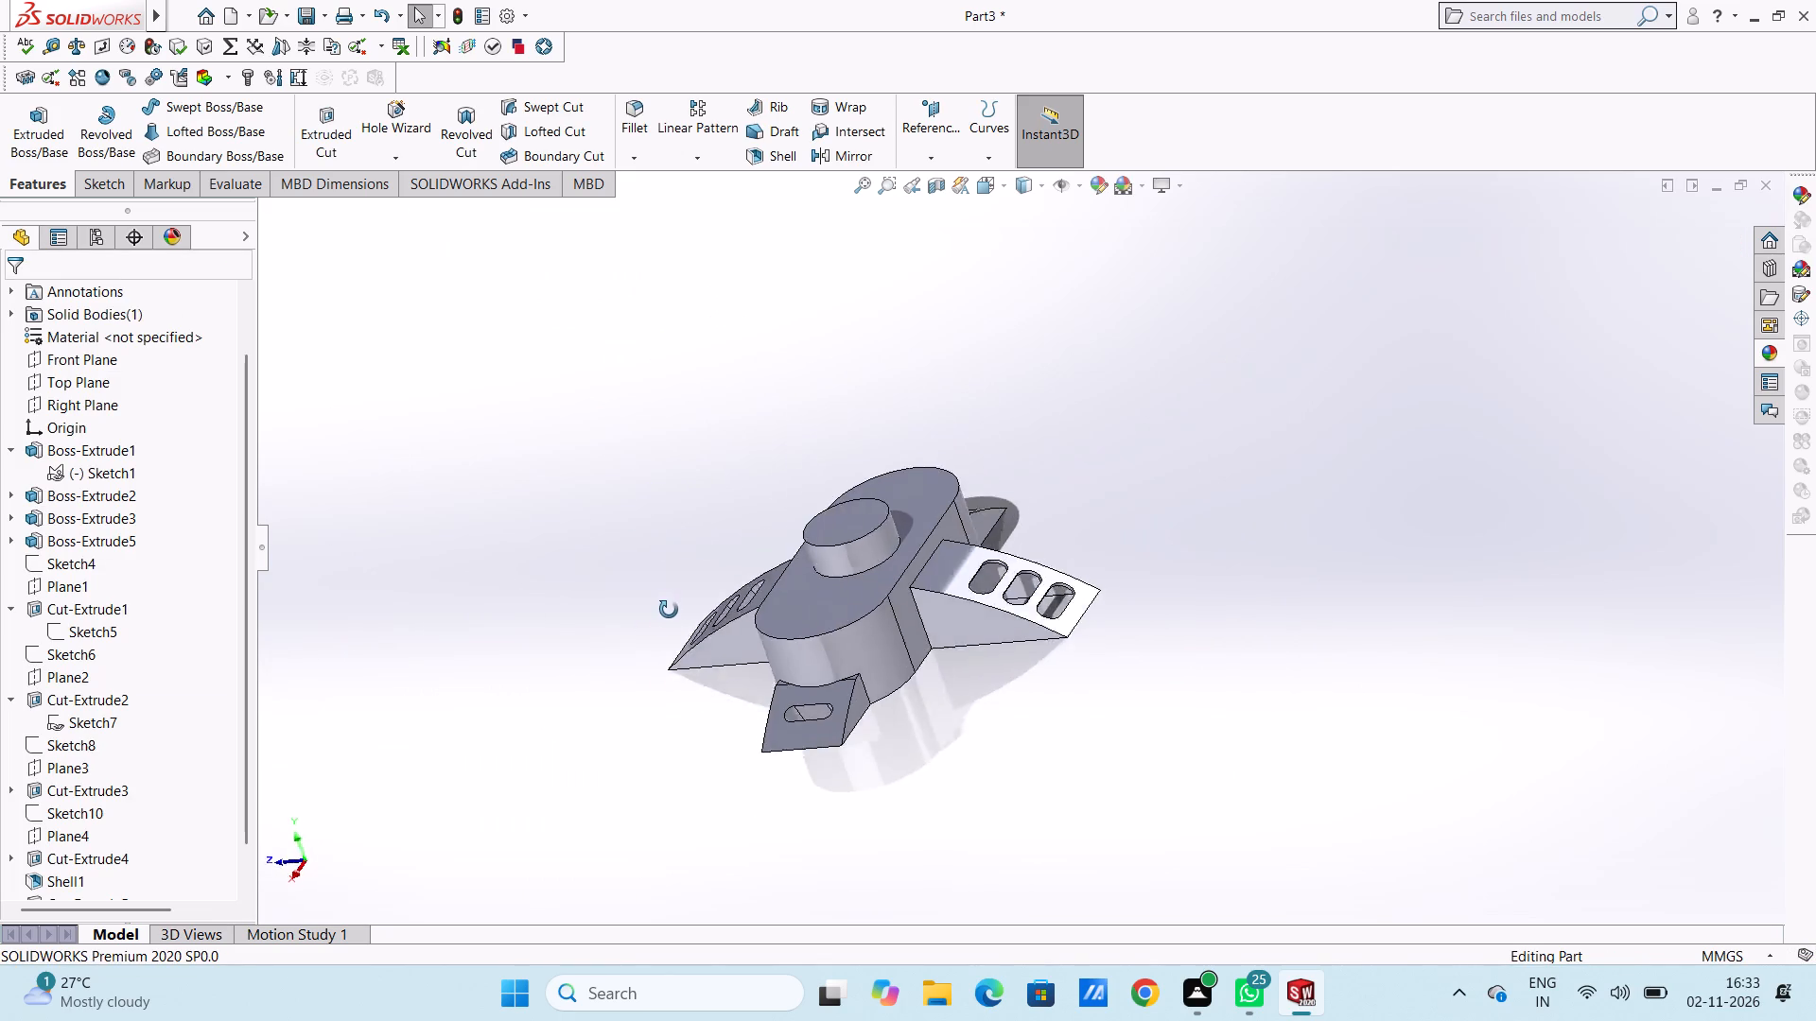
middle_click_drag(669, 610, 707, 622)
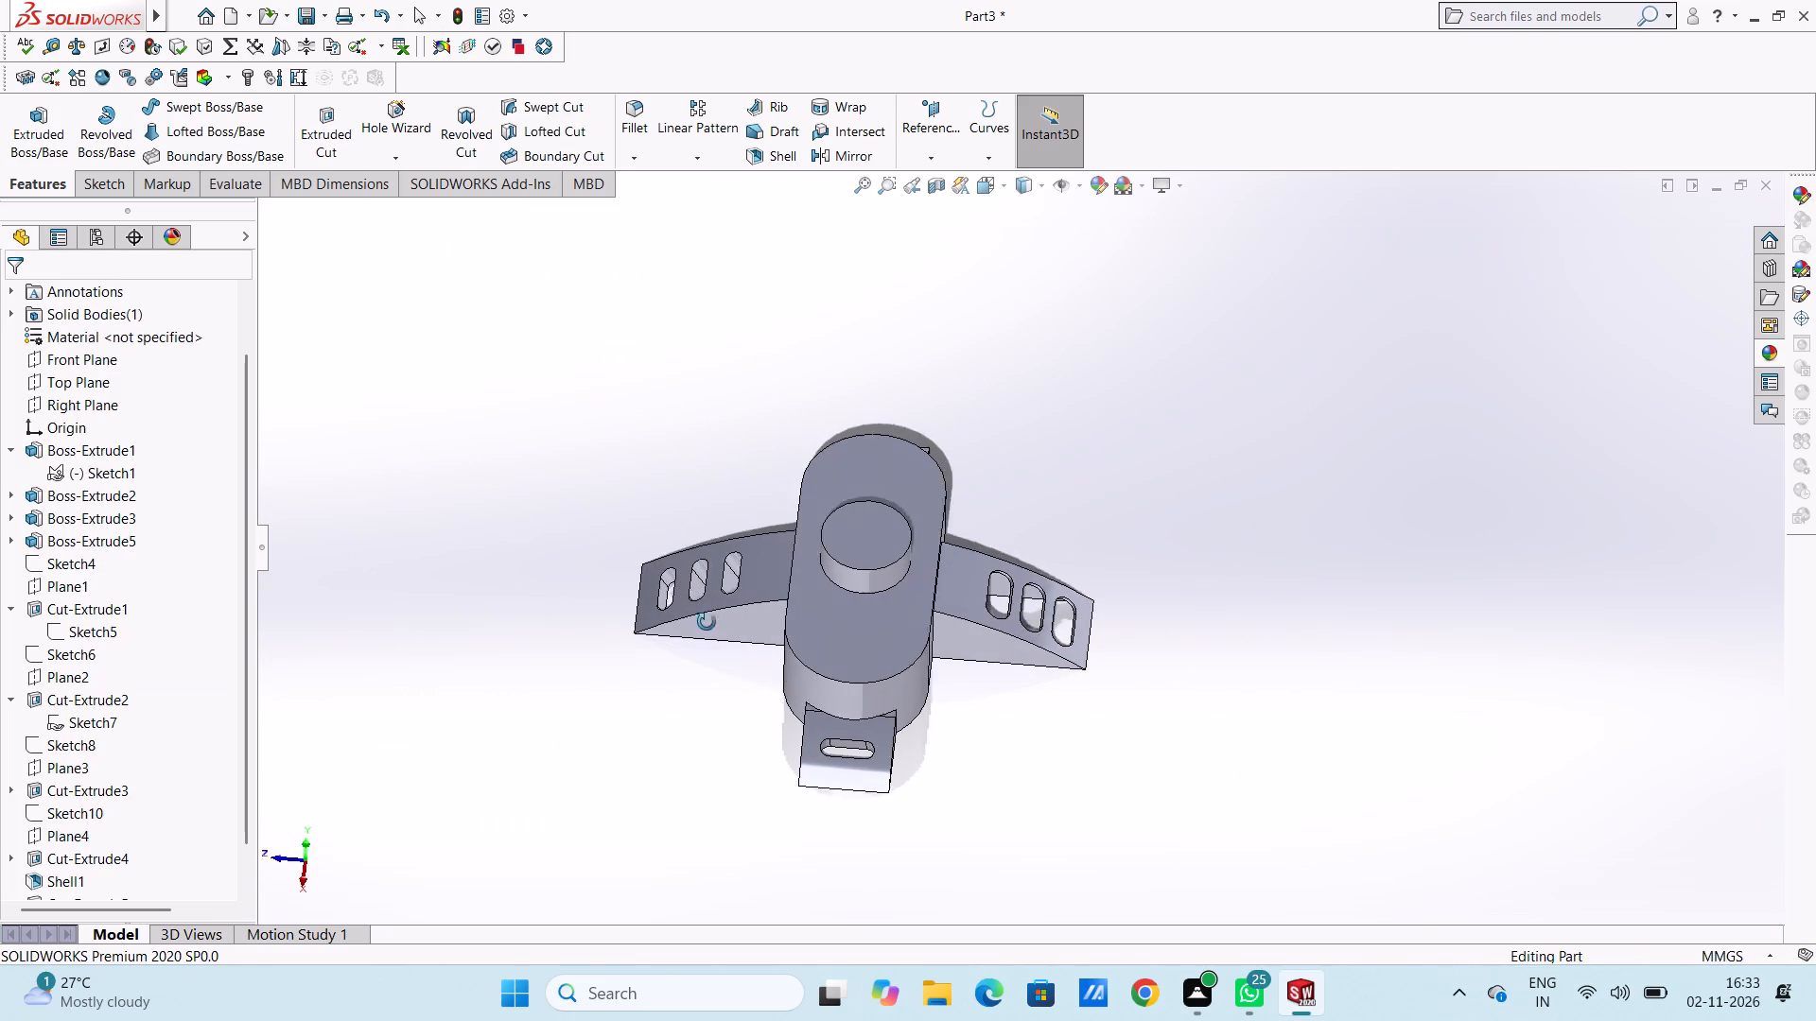
middle_click_drag(707, 622, 738, 518)
middle_click_drag(740, 620, 749, 543)
middle_click_drag(747, 653, 723, 430)
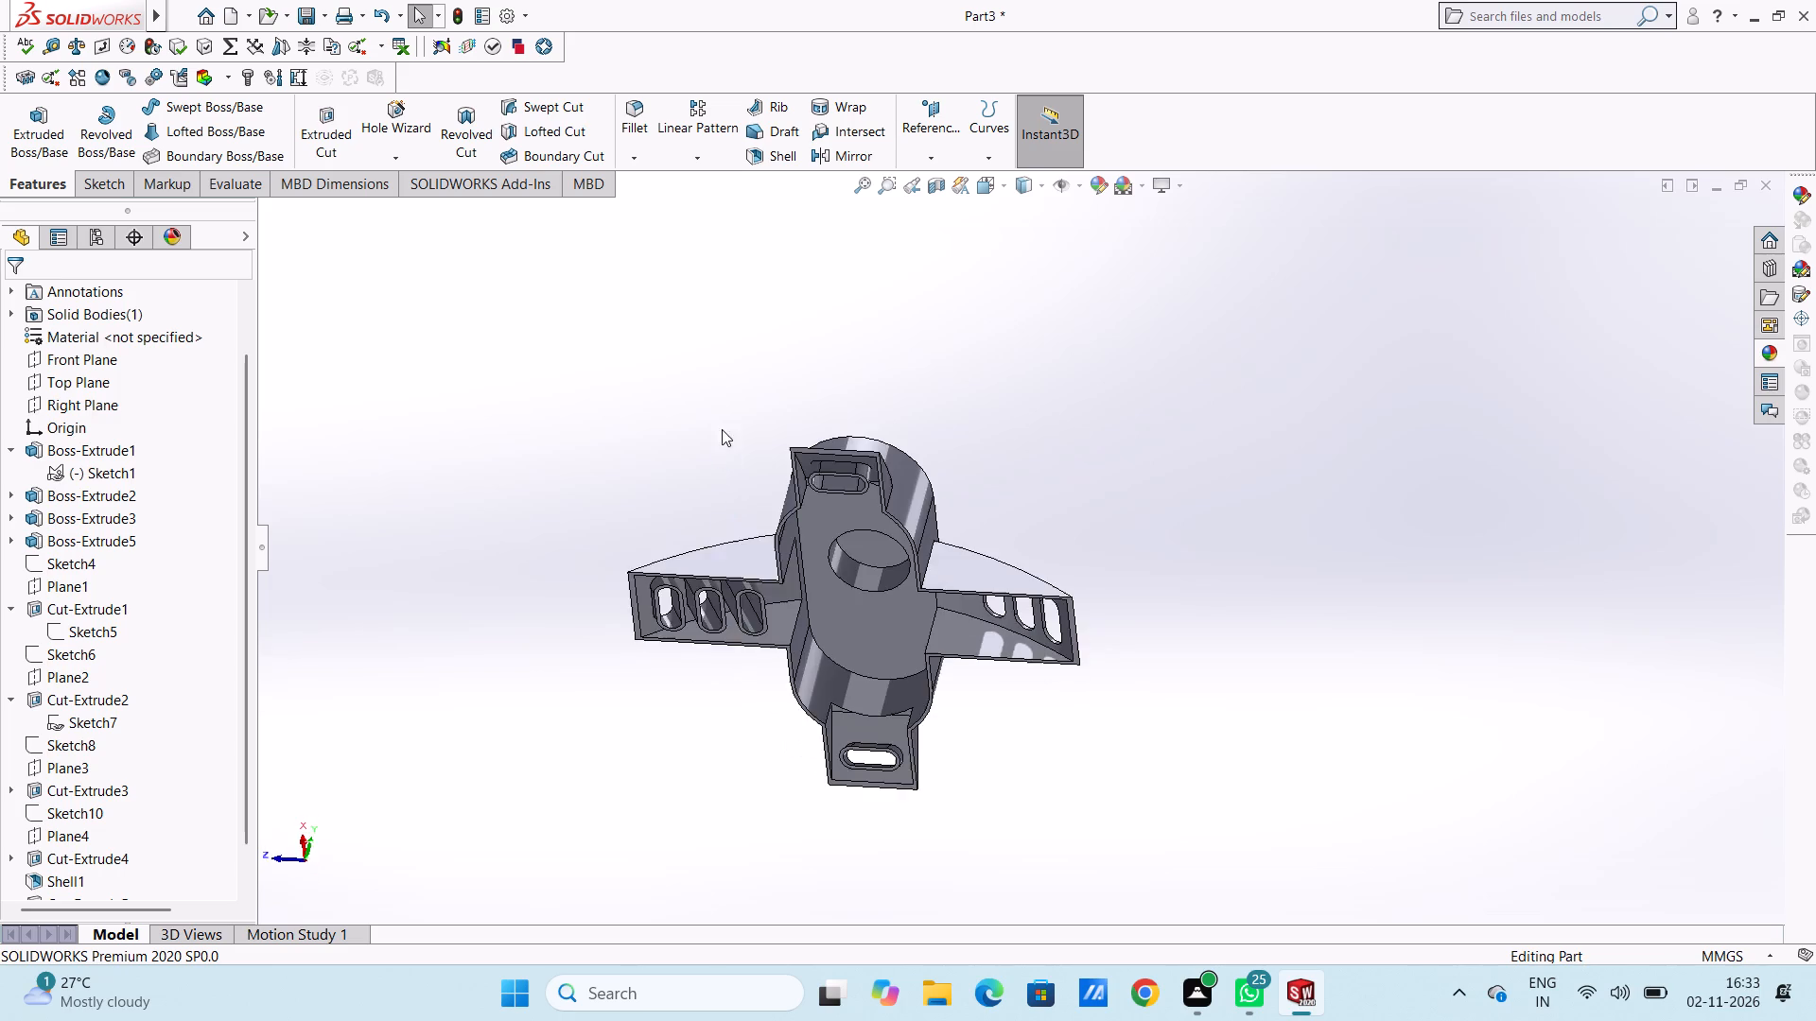
middle_click_drag(749, 609, 751, 463)
middle_click_drag(733, 649, 705, 591)
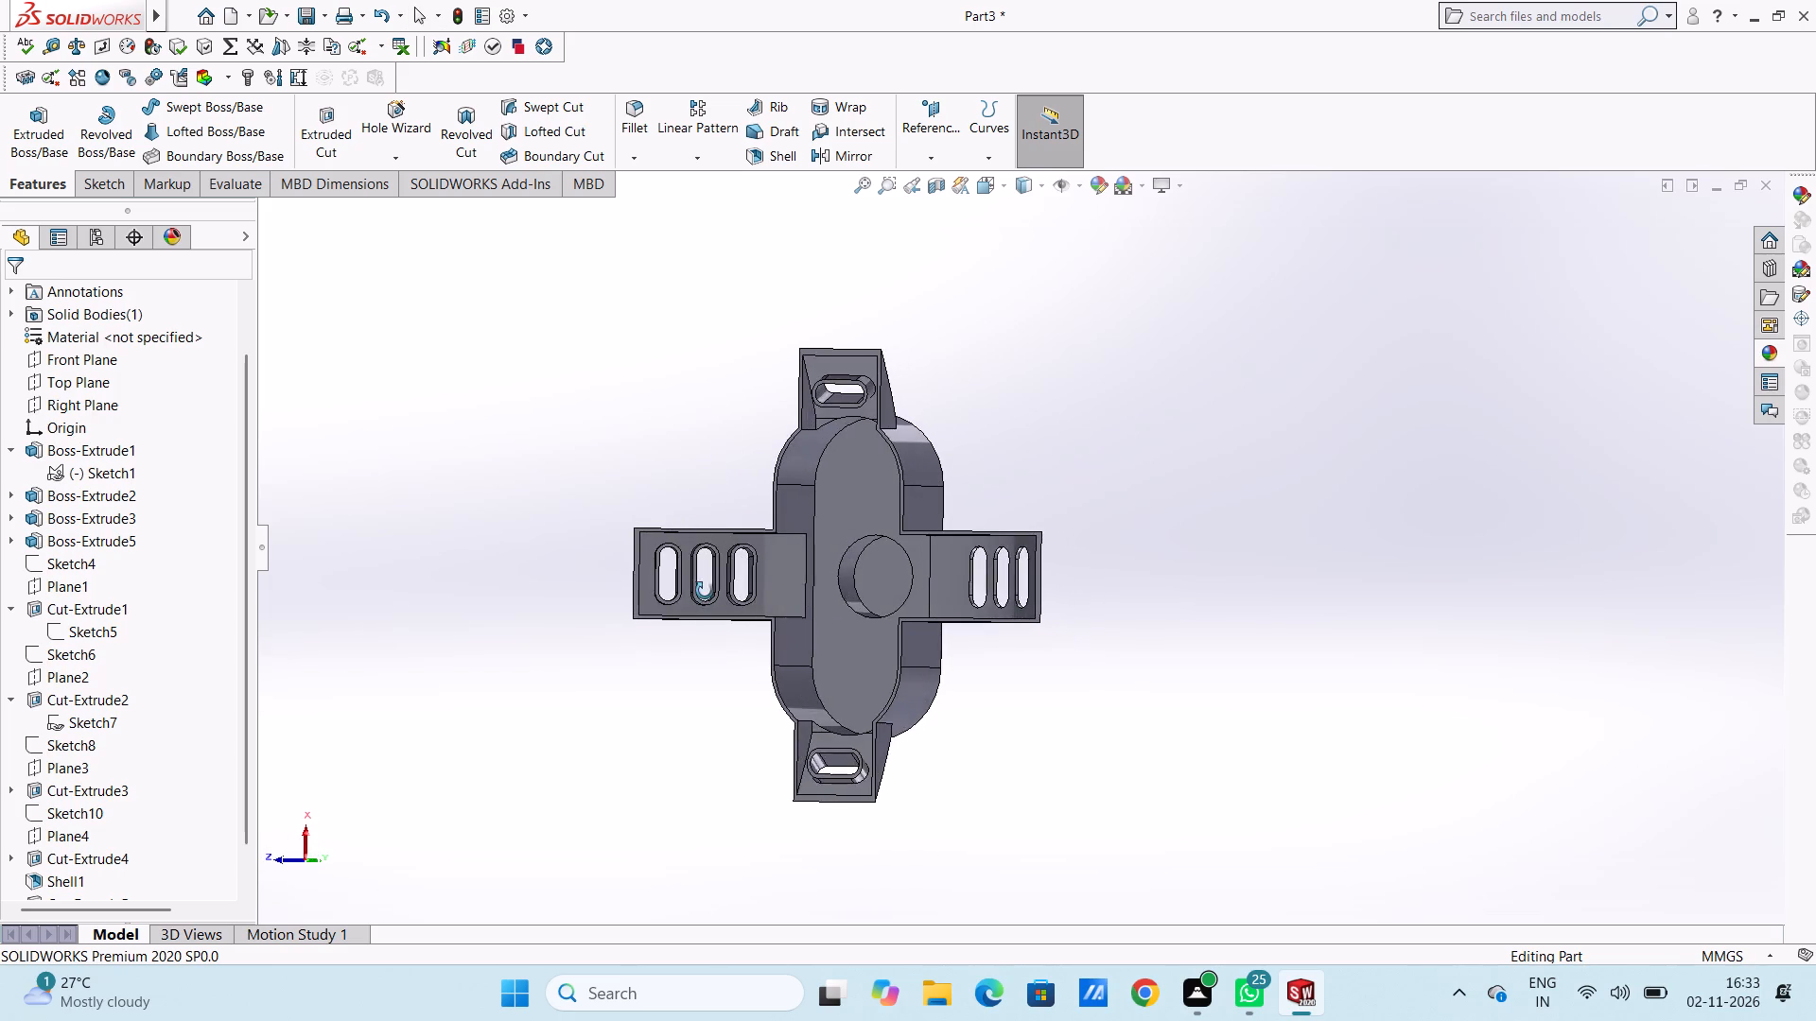
middle_click_drag(705, 591, 725, 610)
middle_click_drag(853, 560, 858, 525)
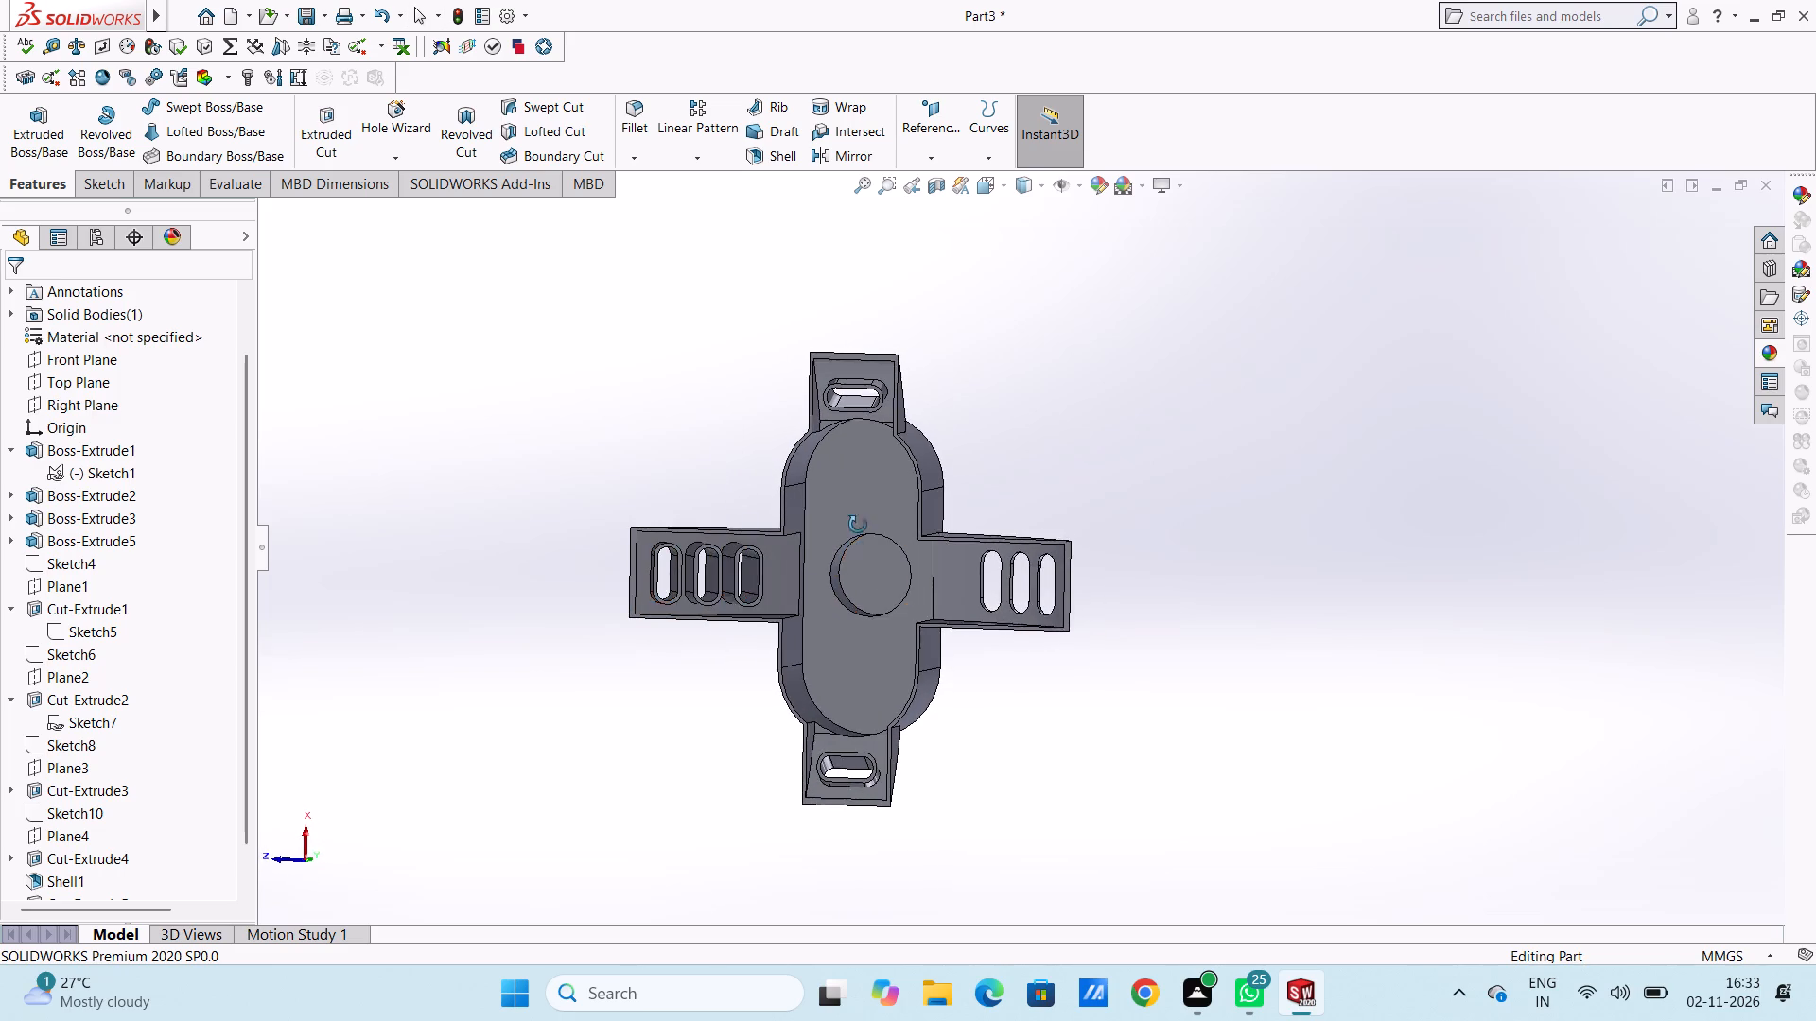
middle_click_drag(858, 525, 882, 505)
scroll(990, 566, "down", 3)
middle_click_drag(1001, 570, 992, 610)
scroll(1074, 580, "up", 1)
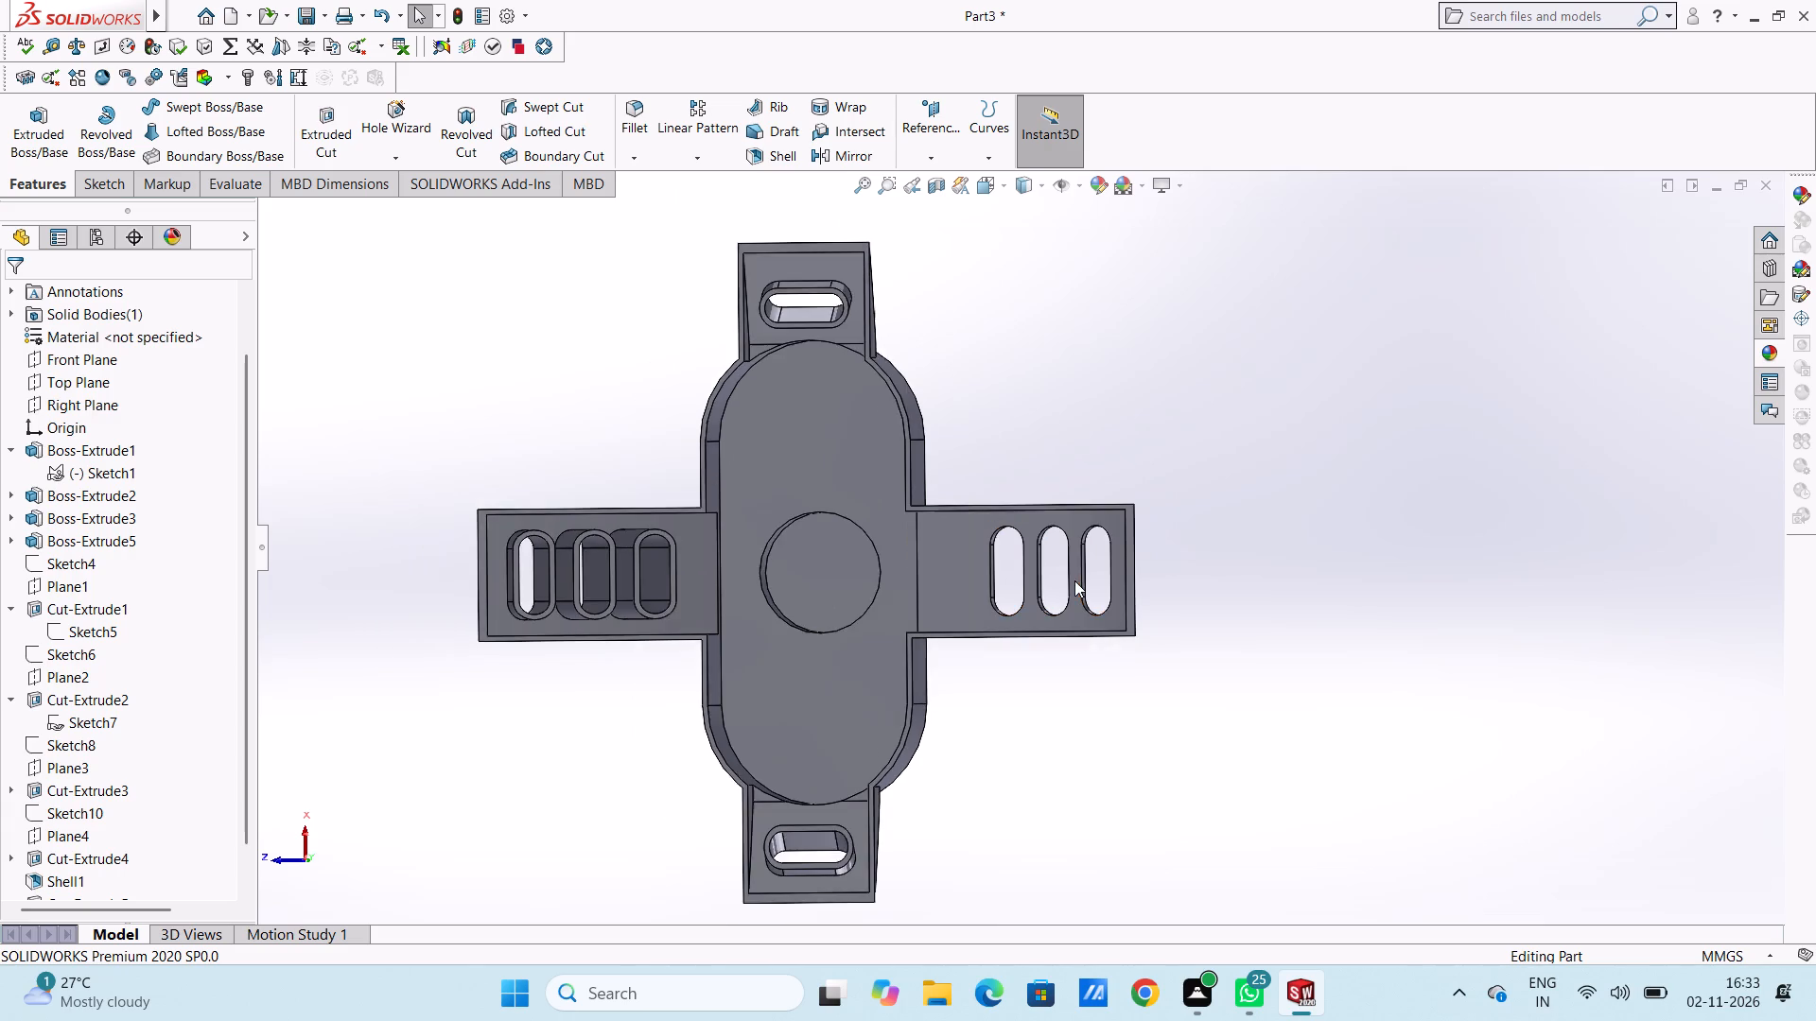
scroll(1062, 575, "down", 2)
middle_click_drag(988, 587, 979, 640)
middle_click_drag(969, 565, 983, 600)
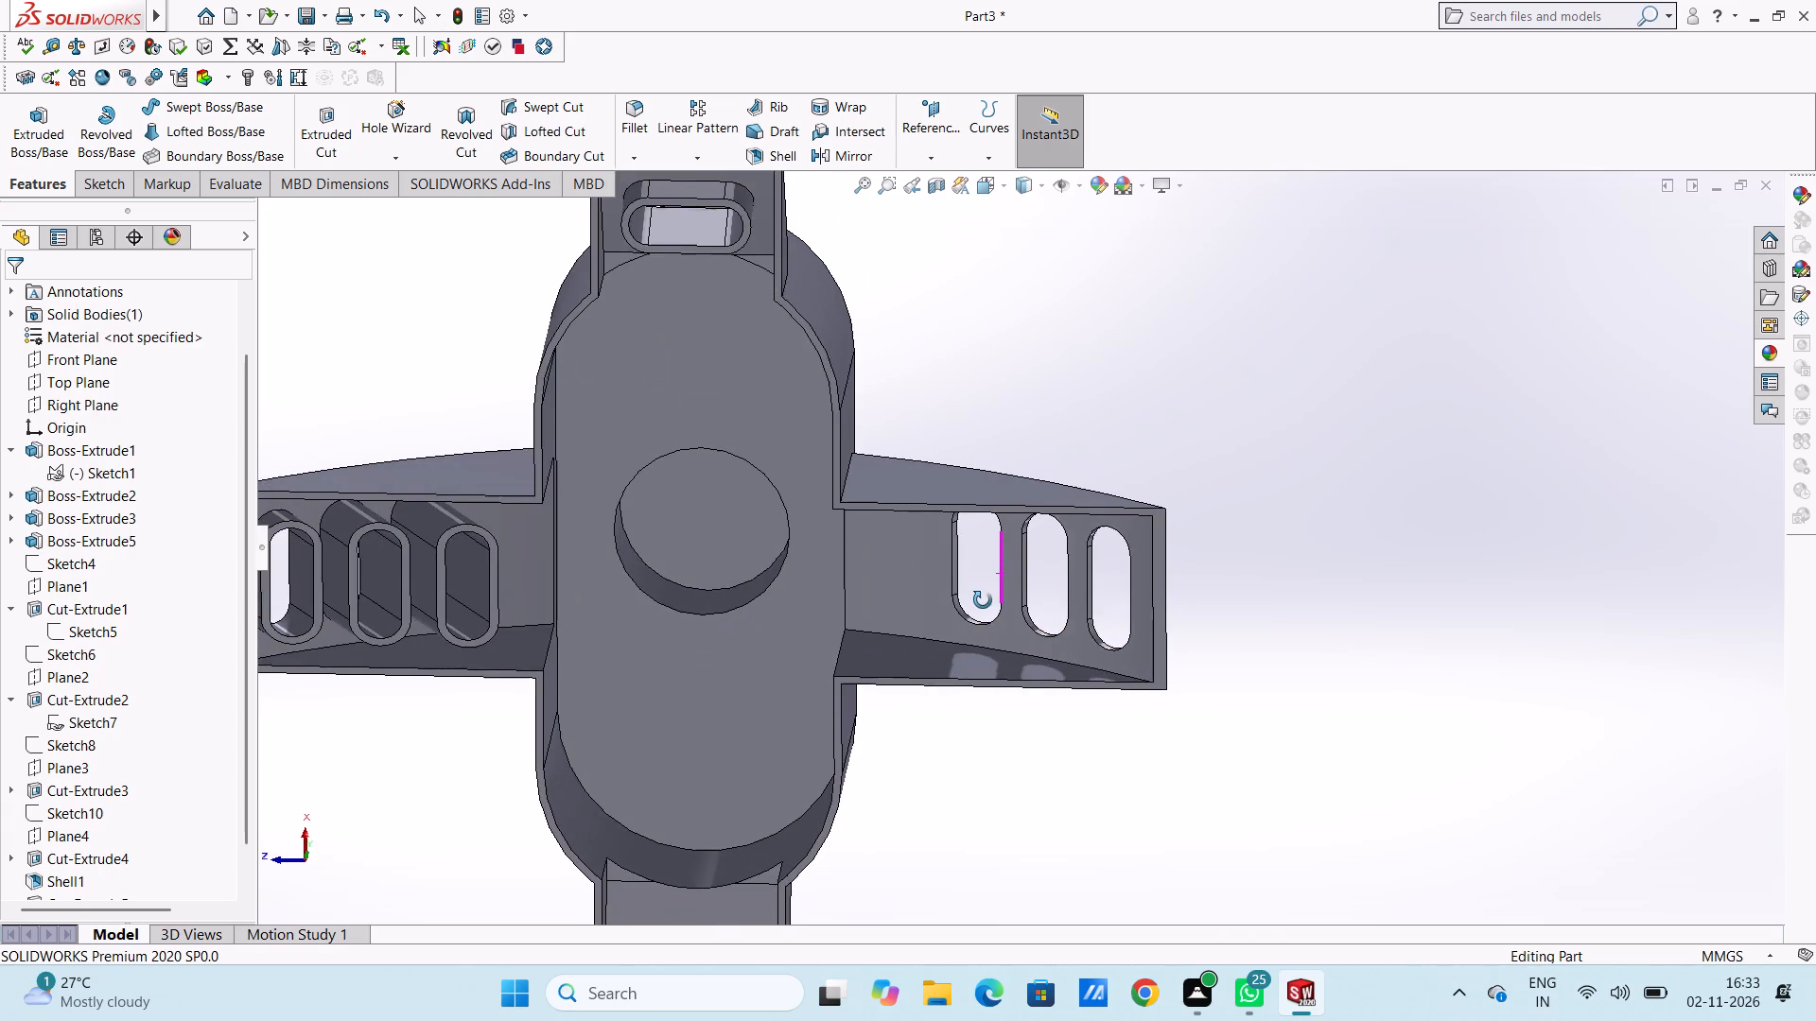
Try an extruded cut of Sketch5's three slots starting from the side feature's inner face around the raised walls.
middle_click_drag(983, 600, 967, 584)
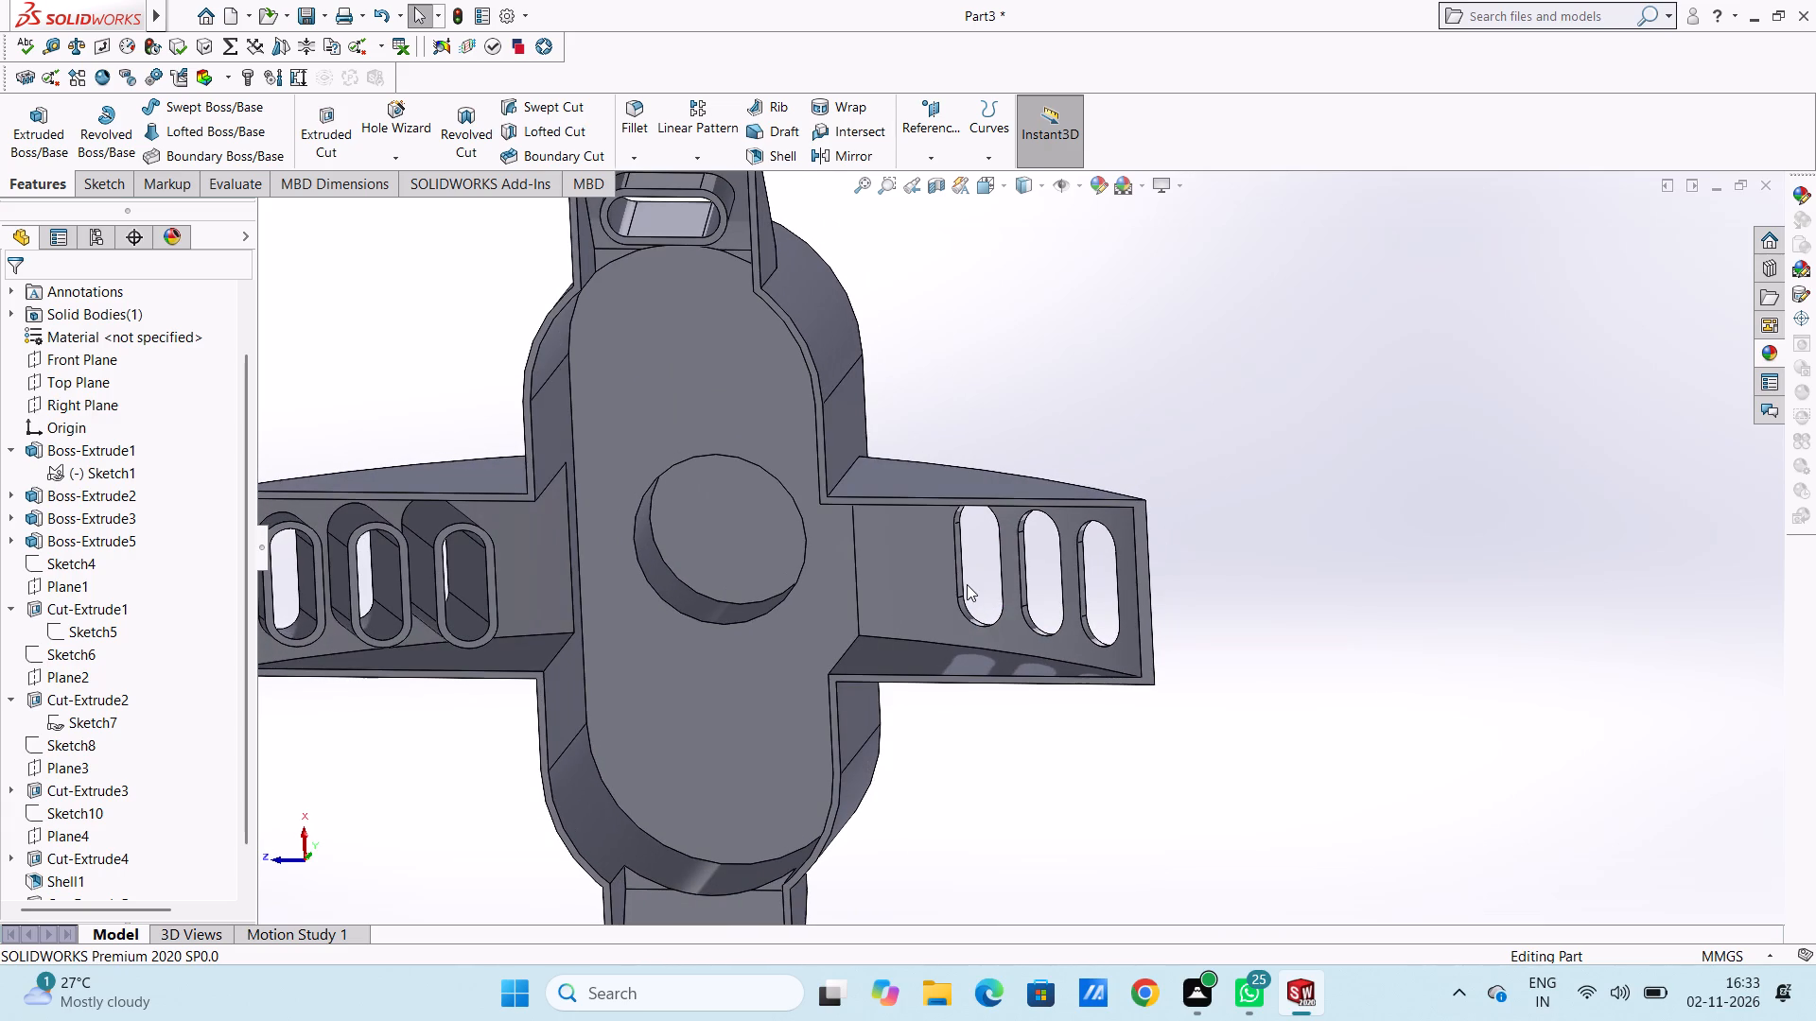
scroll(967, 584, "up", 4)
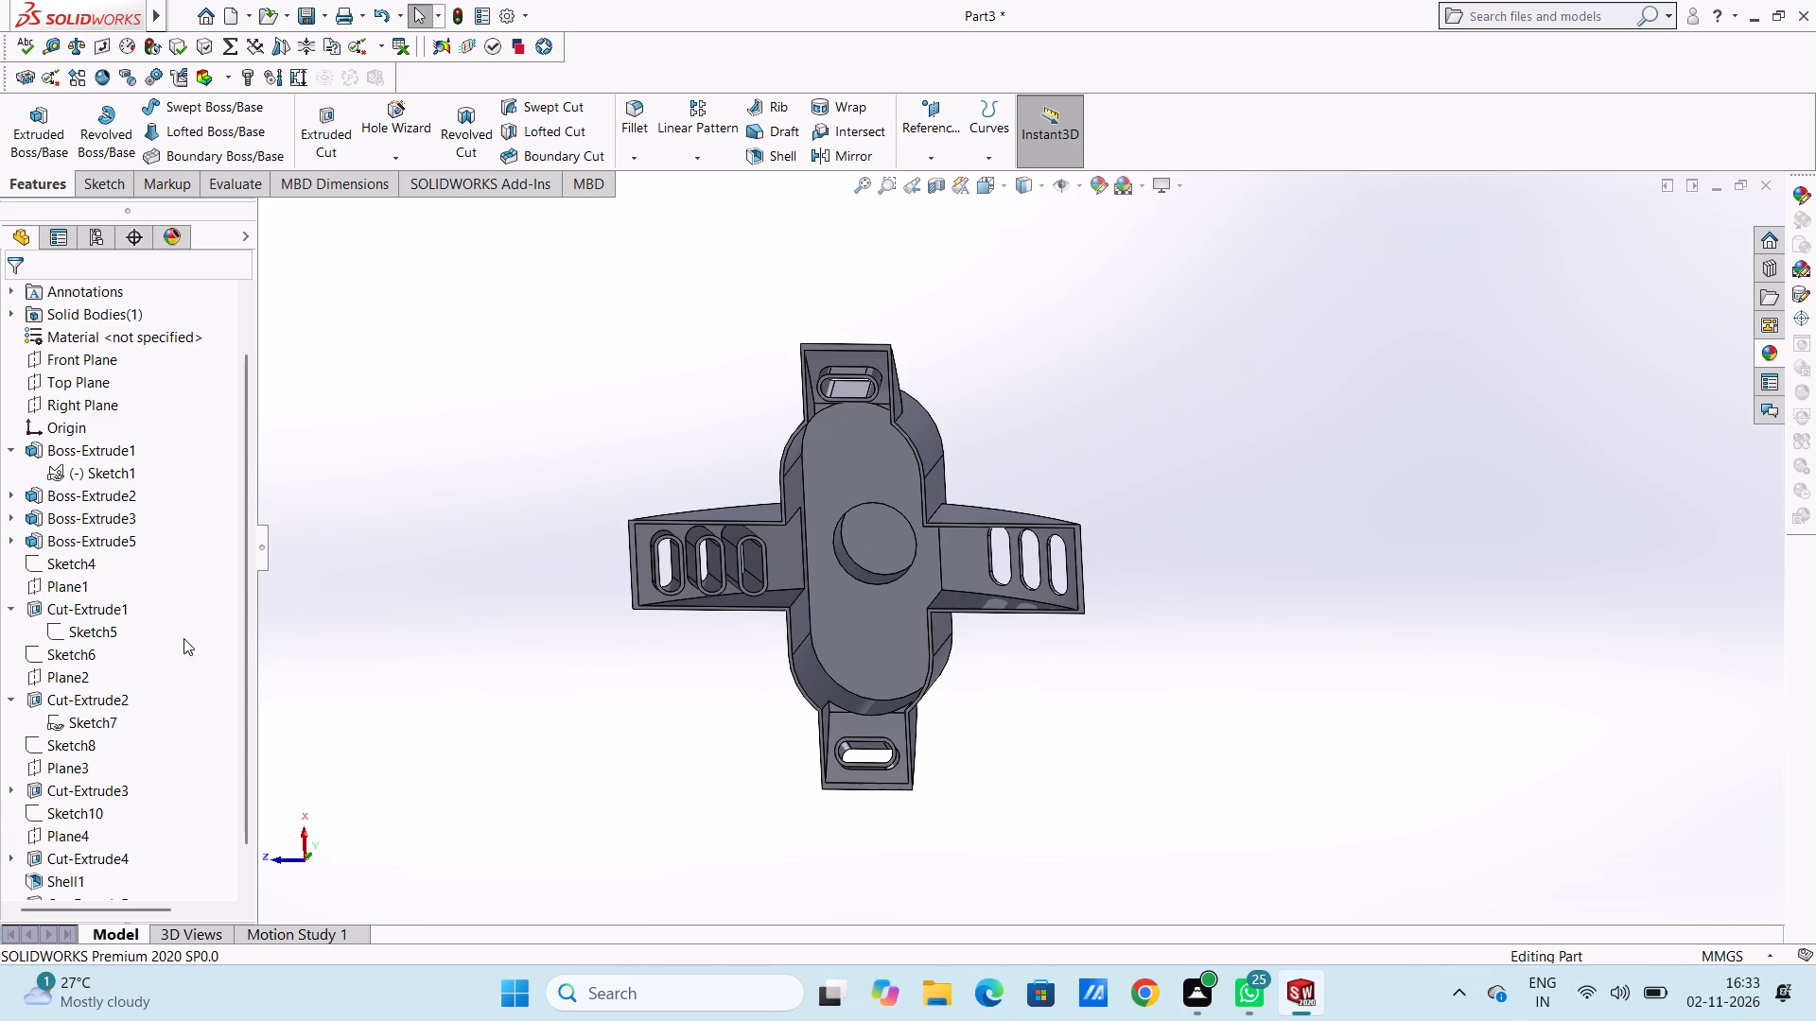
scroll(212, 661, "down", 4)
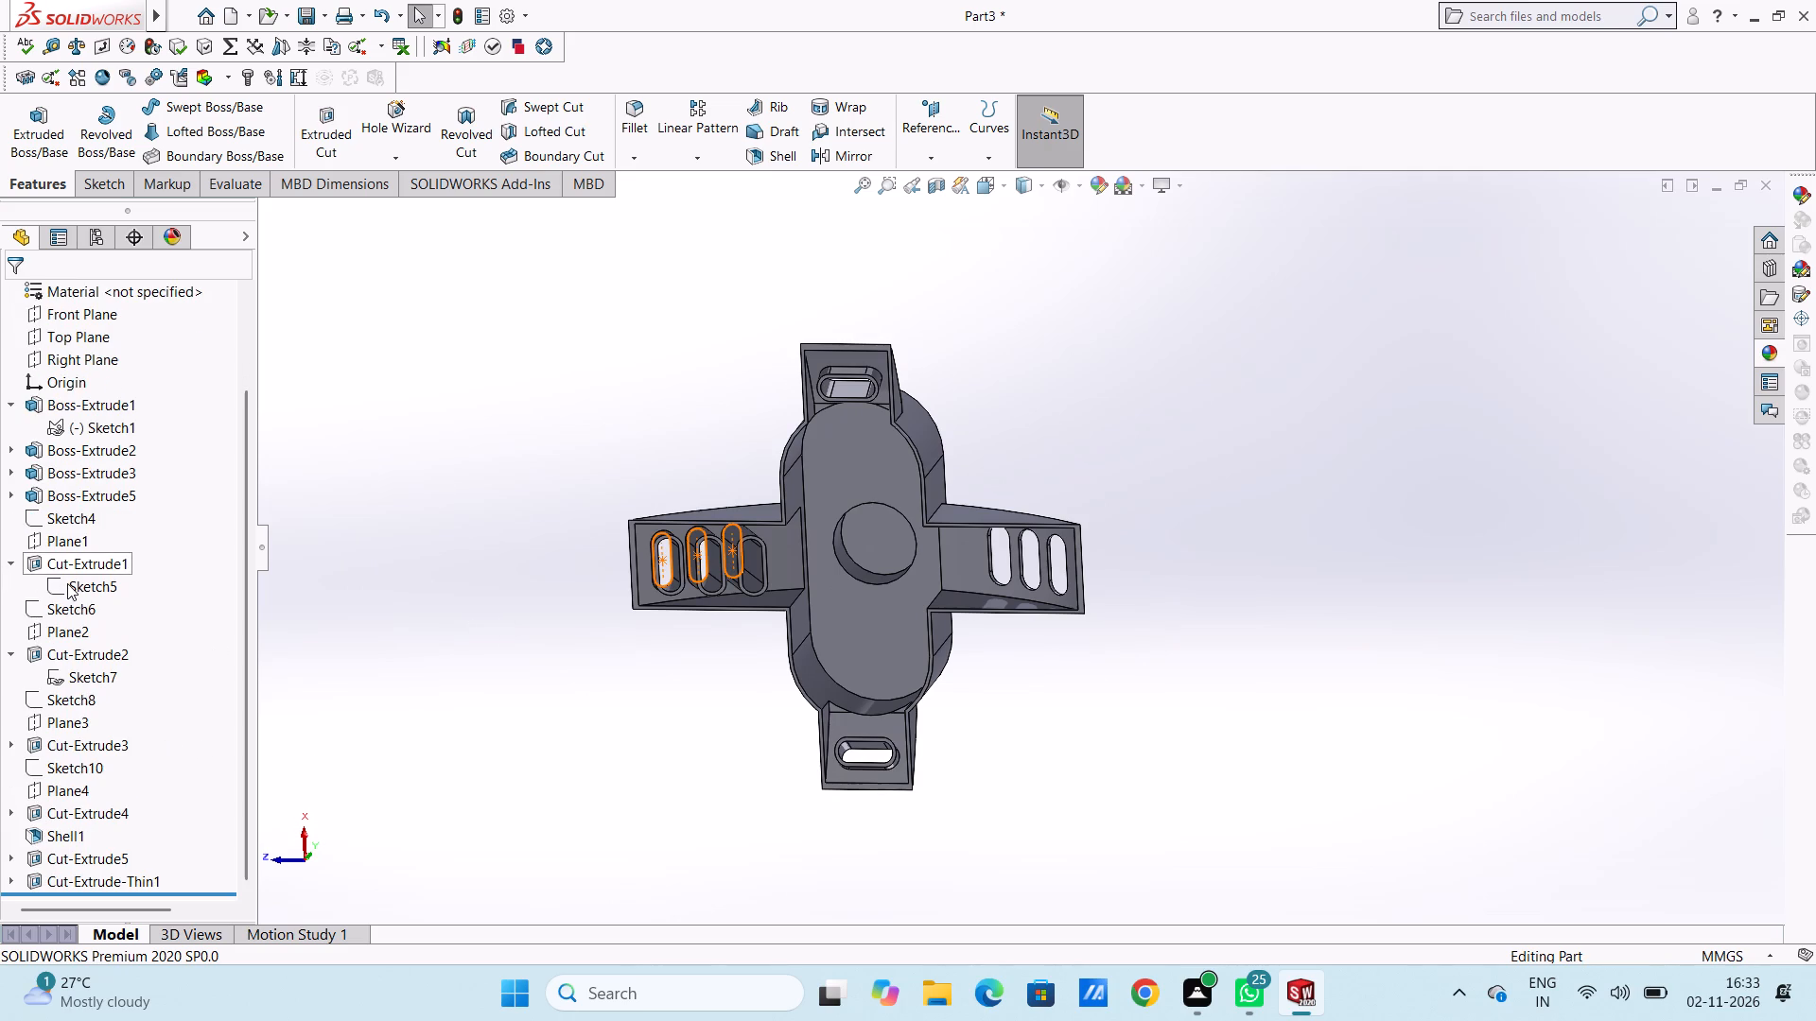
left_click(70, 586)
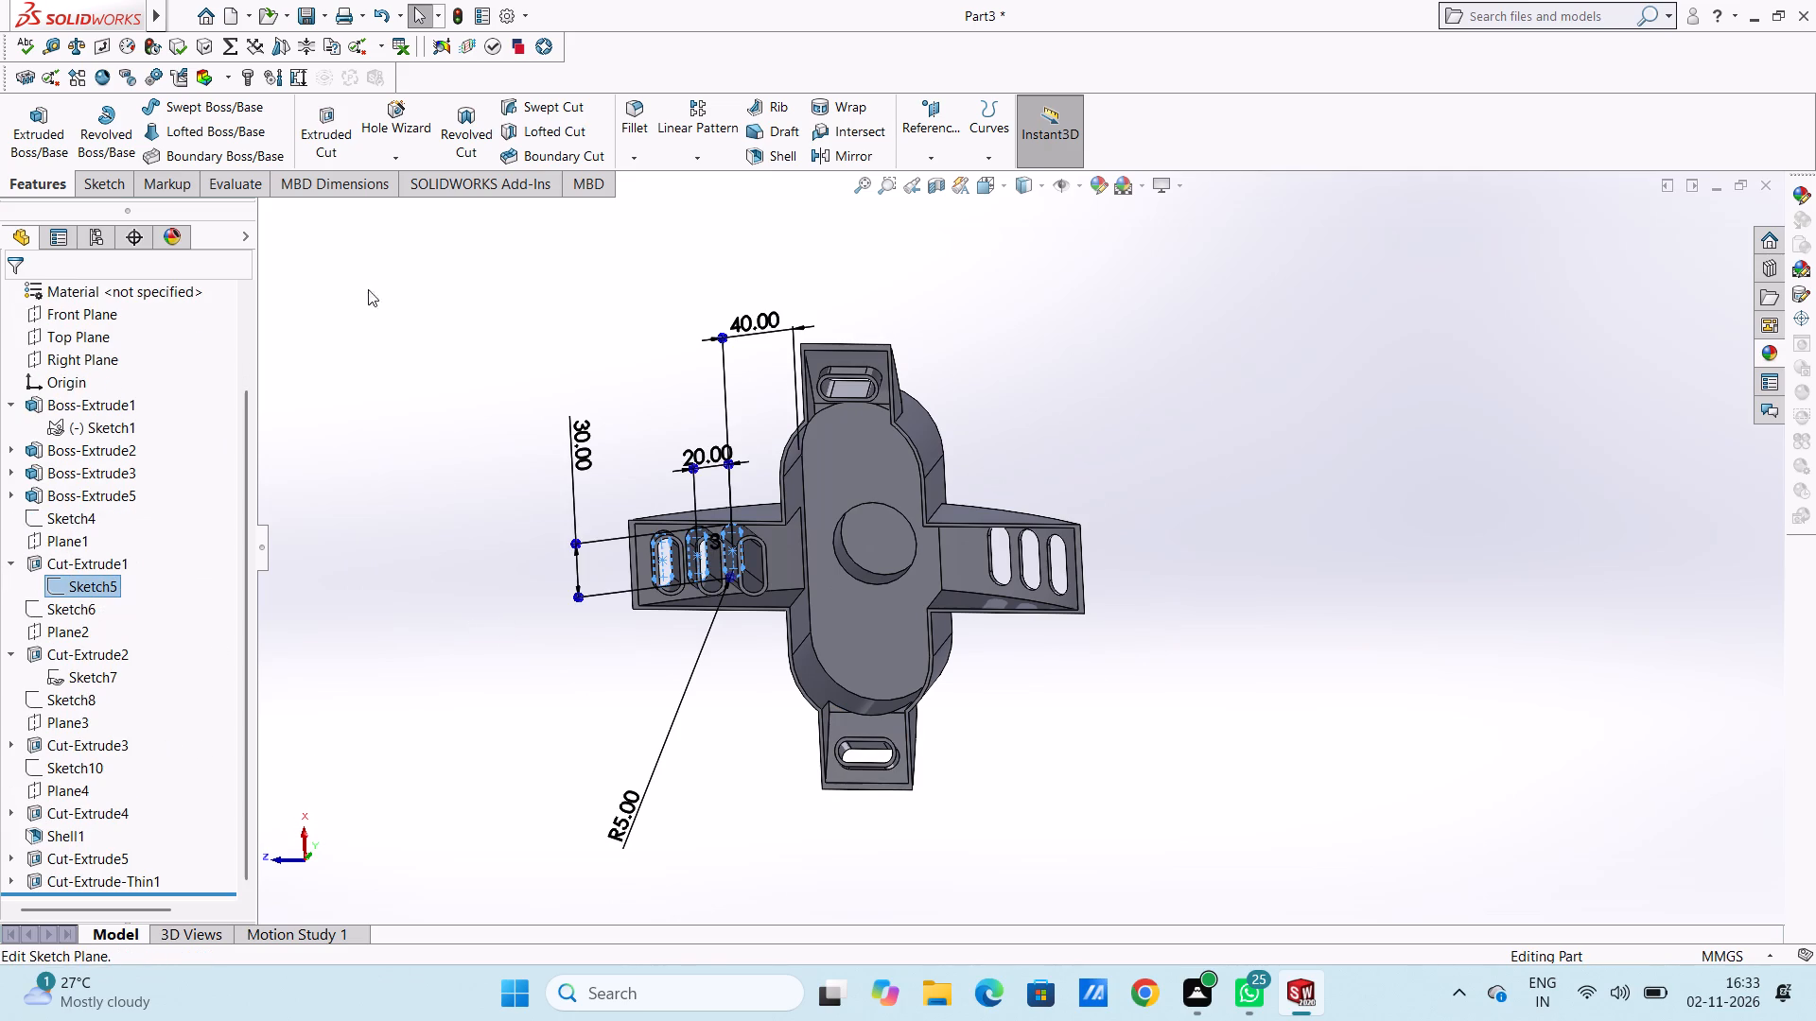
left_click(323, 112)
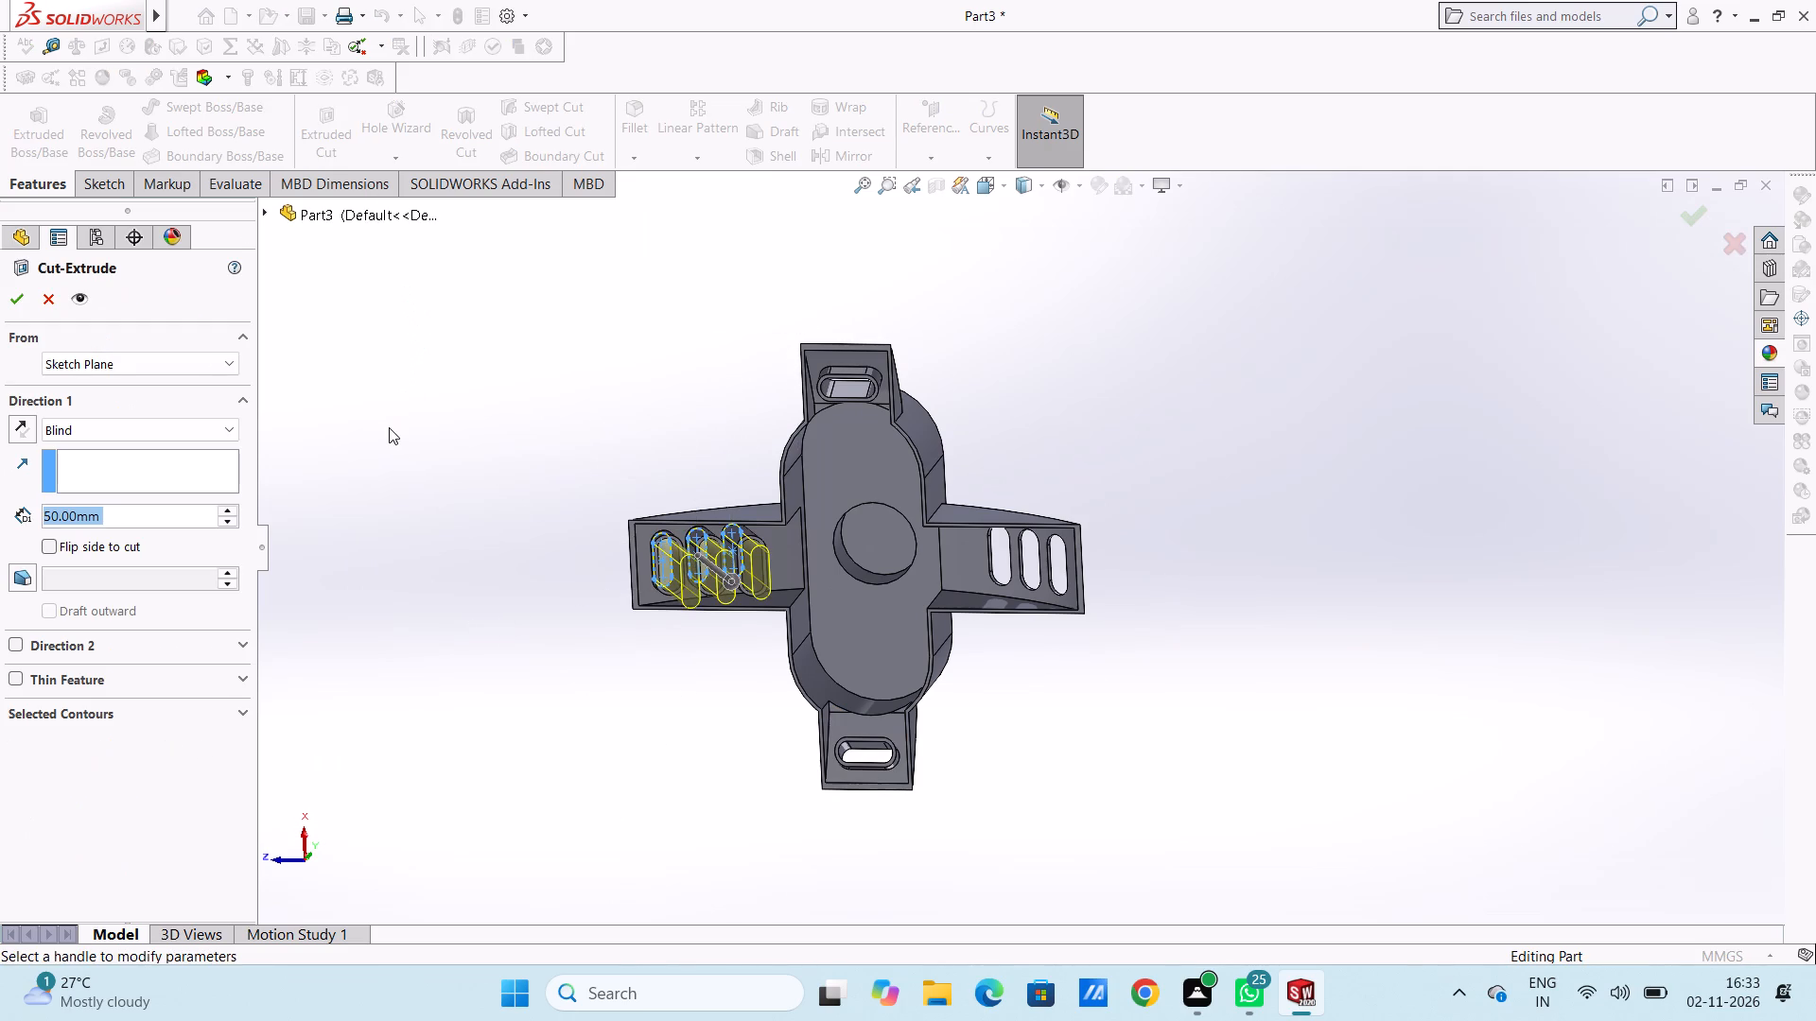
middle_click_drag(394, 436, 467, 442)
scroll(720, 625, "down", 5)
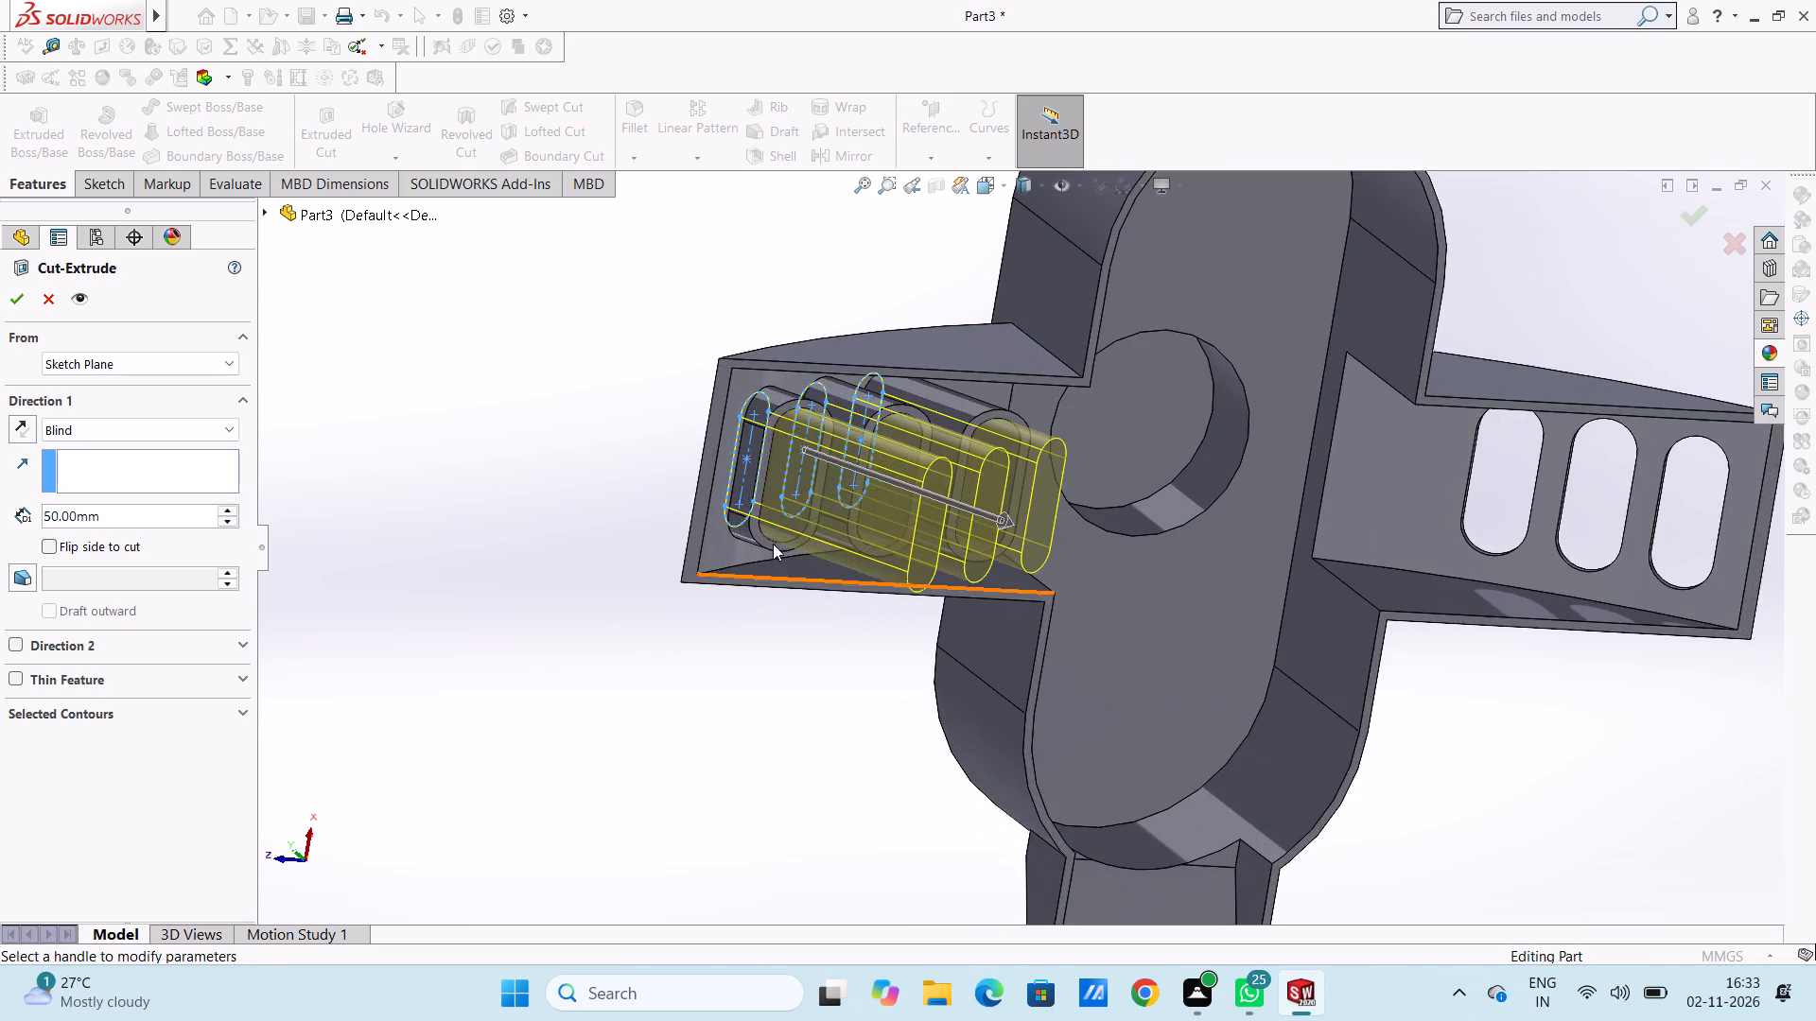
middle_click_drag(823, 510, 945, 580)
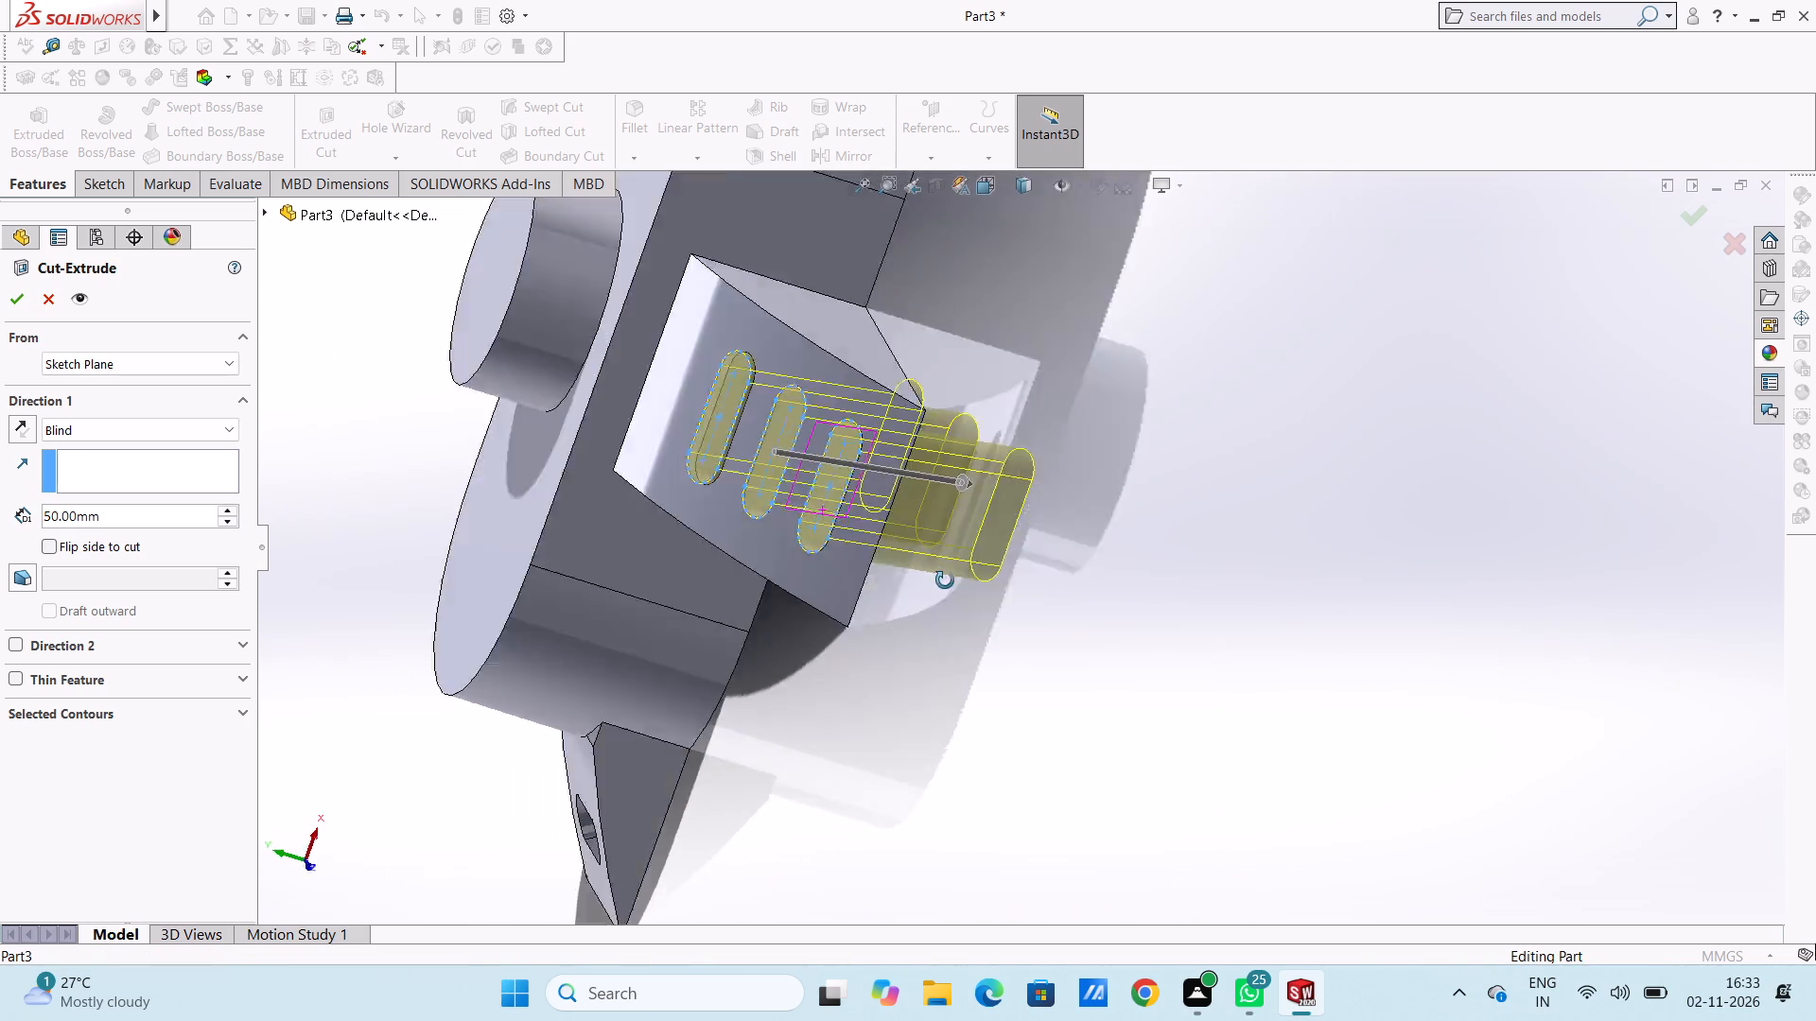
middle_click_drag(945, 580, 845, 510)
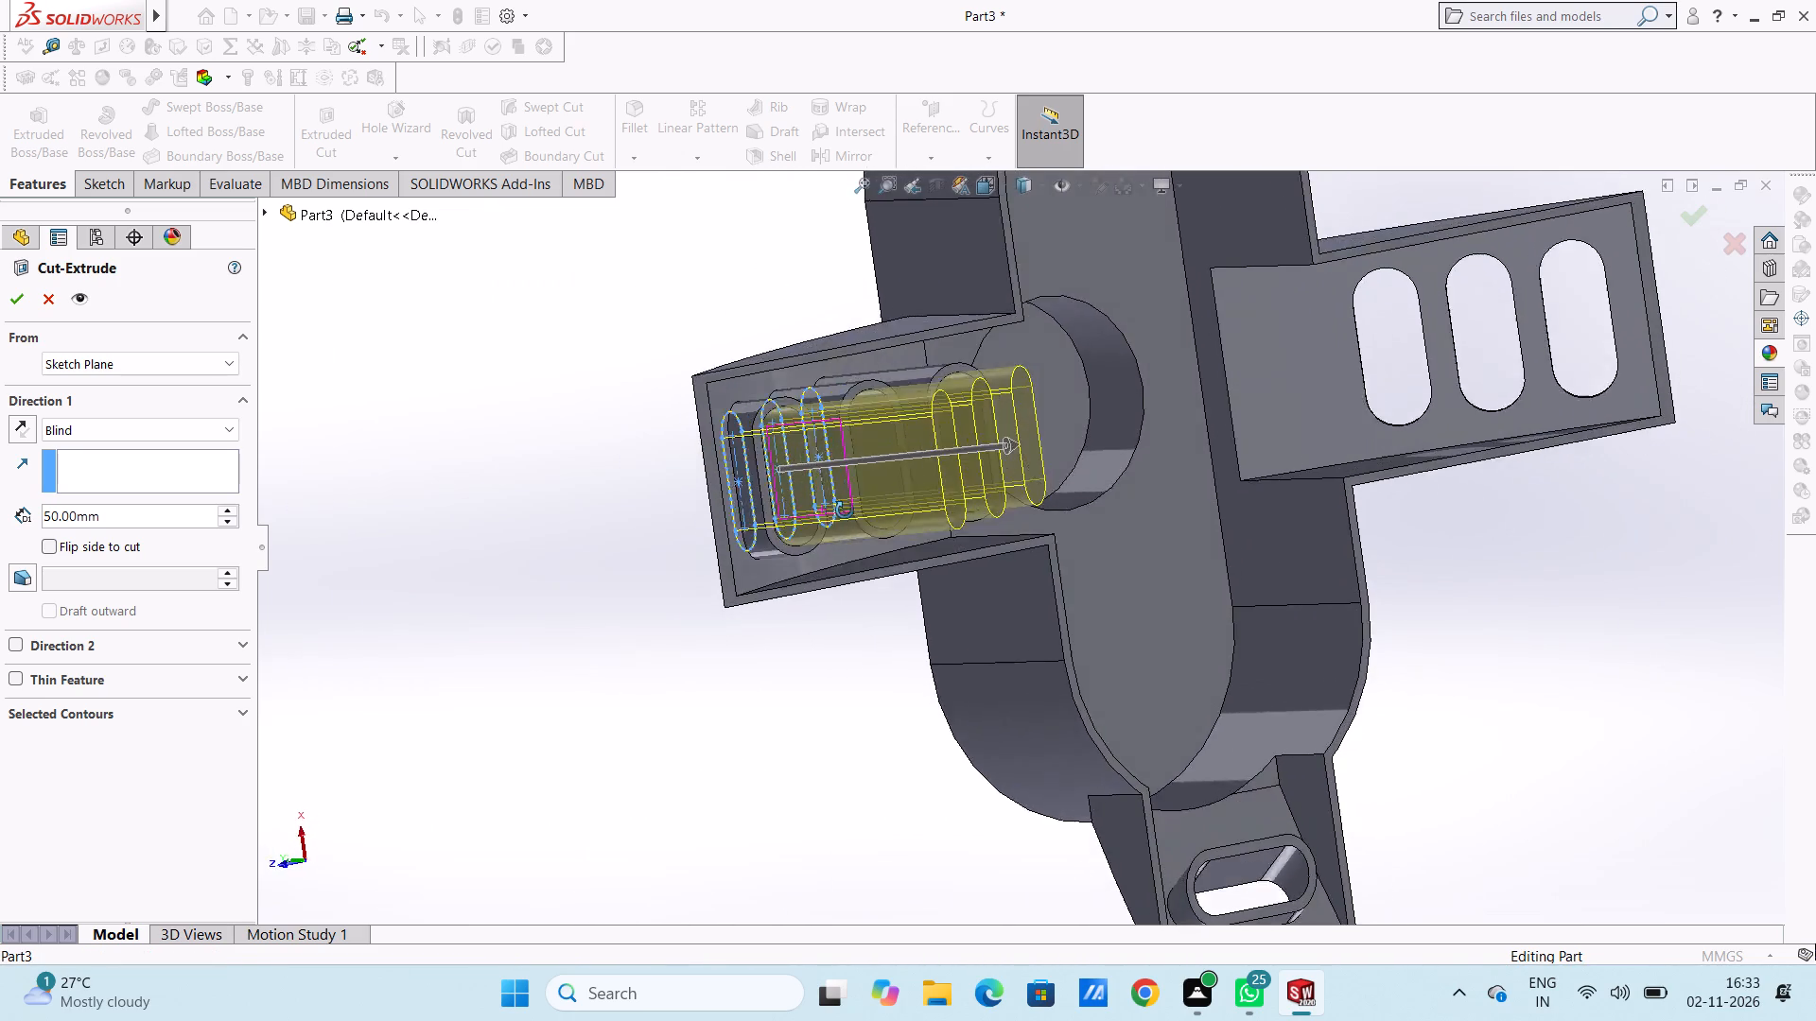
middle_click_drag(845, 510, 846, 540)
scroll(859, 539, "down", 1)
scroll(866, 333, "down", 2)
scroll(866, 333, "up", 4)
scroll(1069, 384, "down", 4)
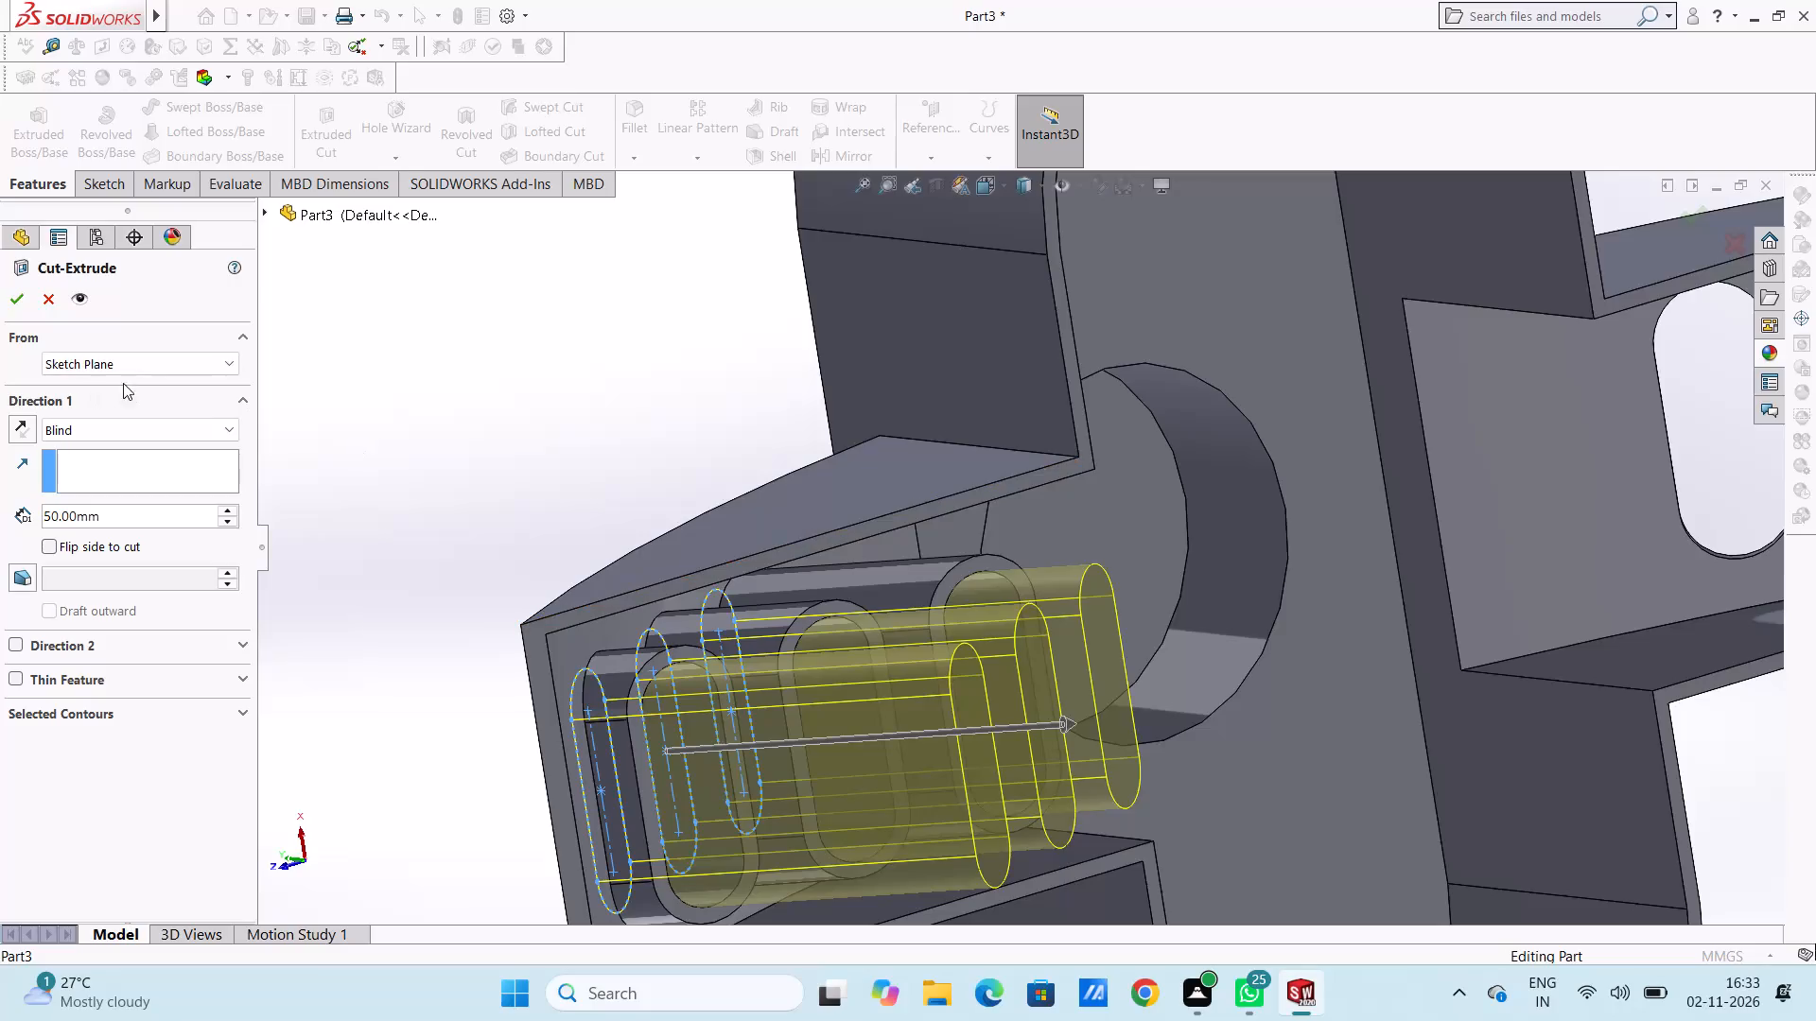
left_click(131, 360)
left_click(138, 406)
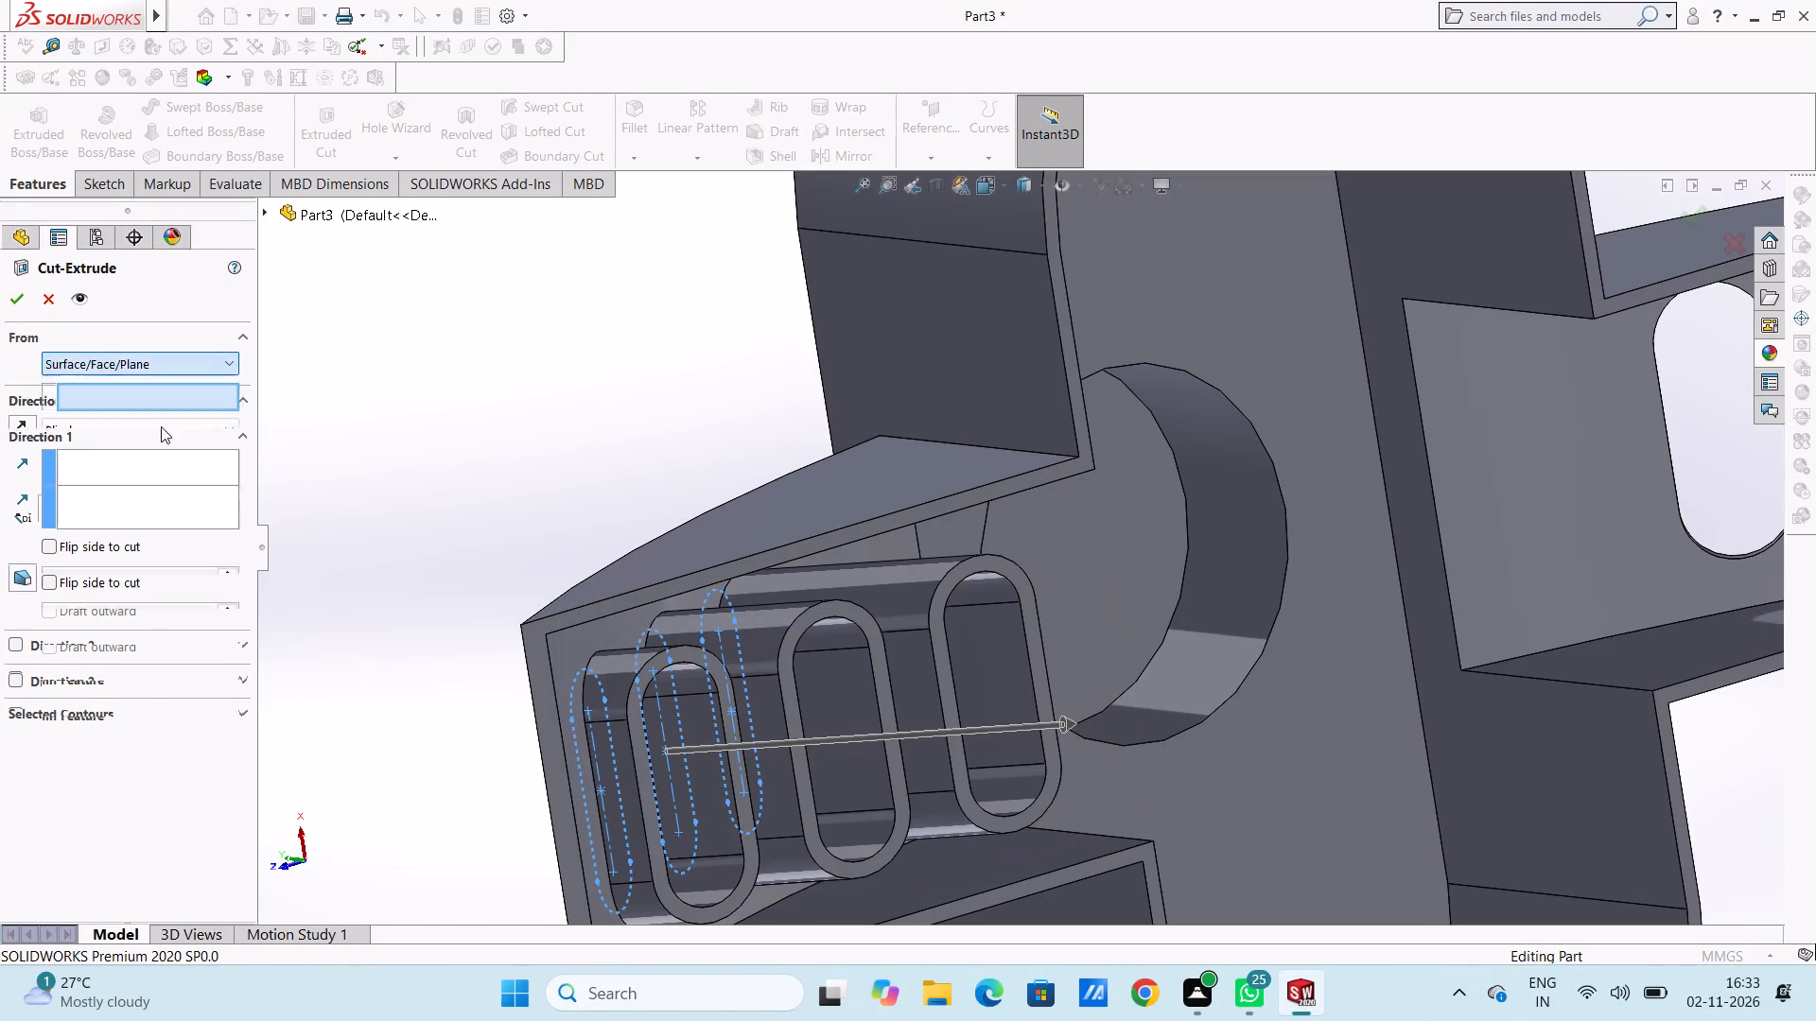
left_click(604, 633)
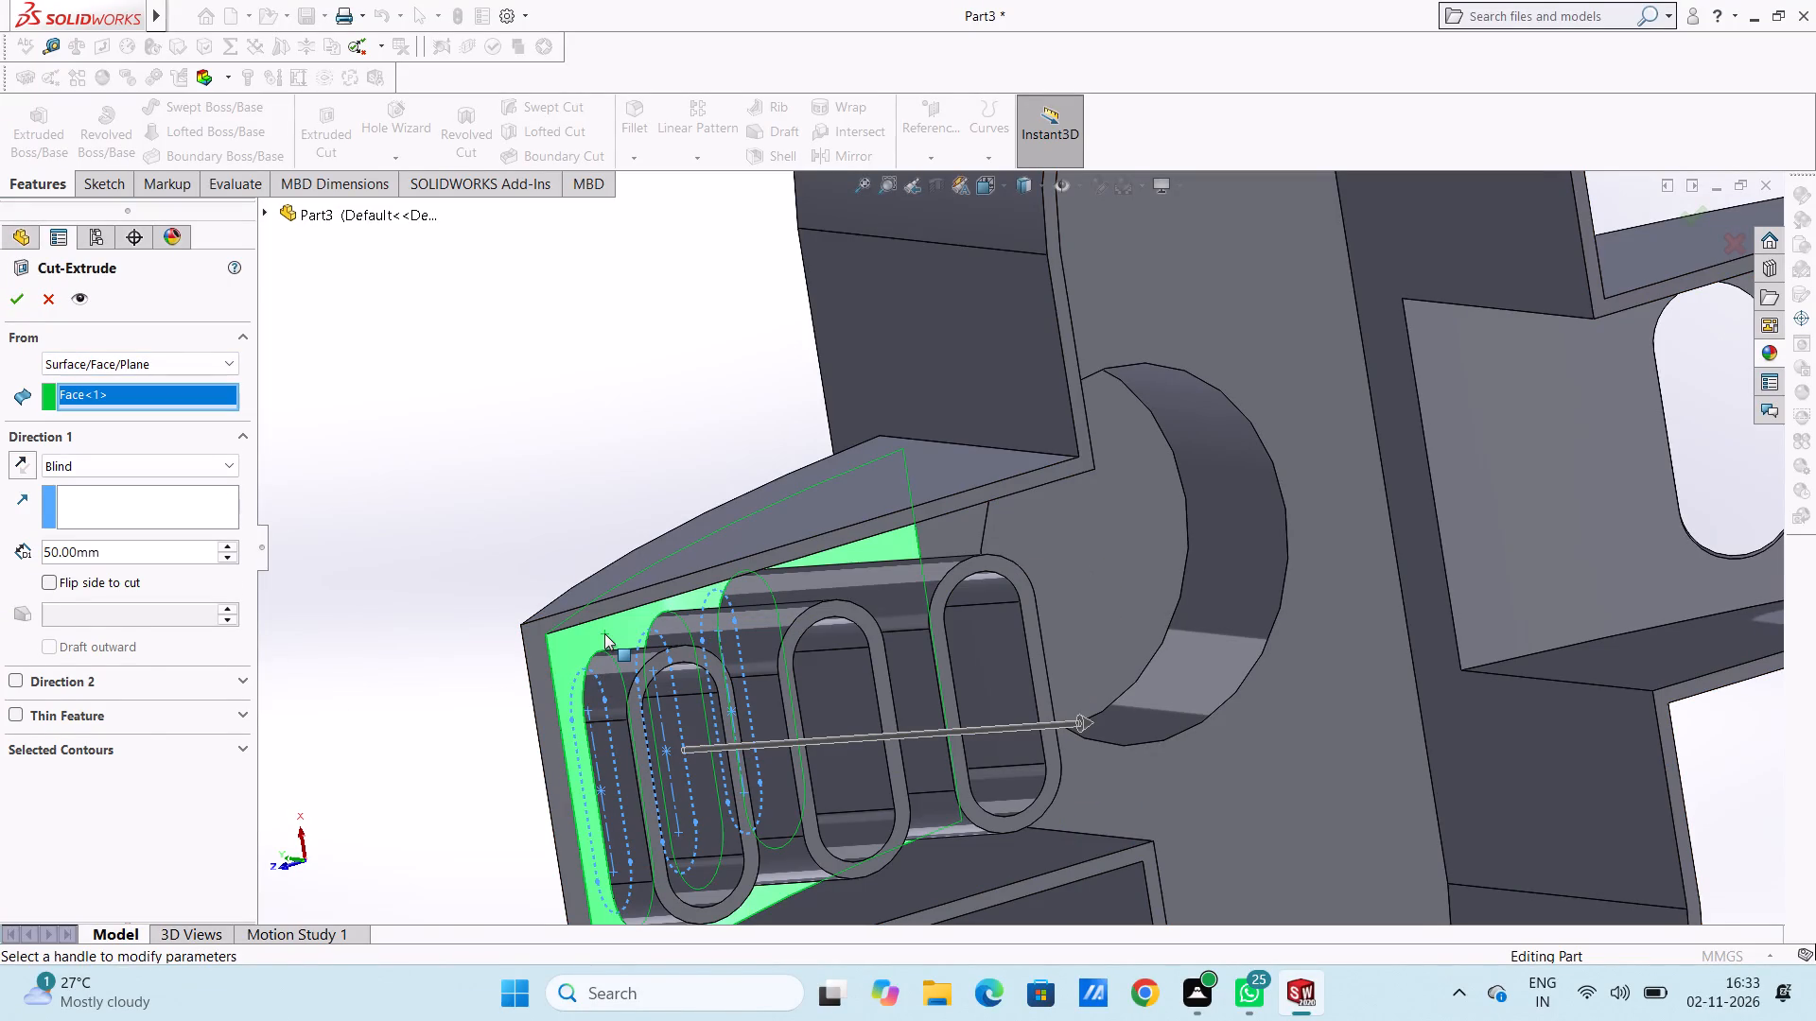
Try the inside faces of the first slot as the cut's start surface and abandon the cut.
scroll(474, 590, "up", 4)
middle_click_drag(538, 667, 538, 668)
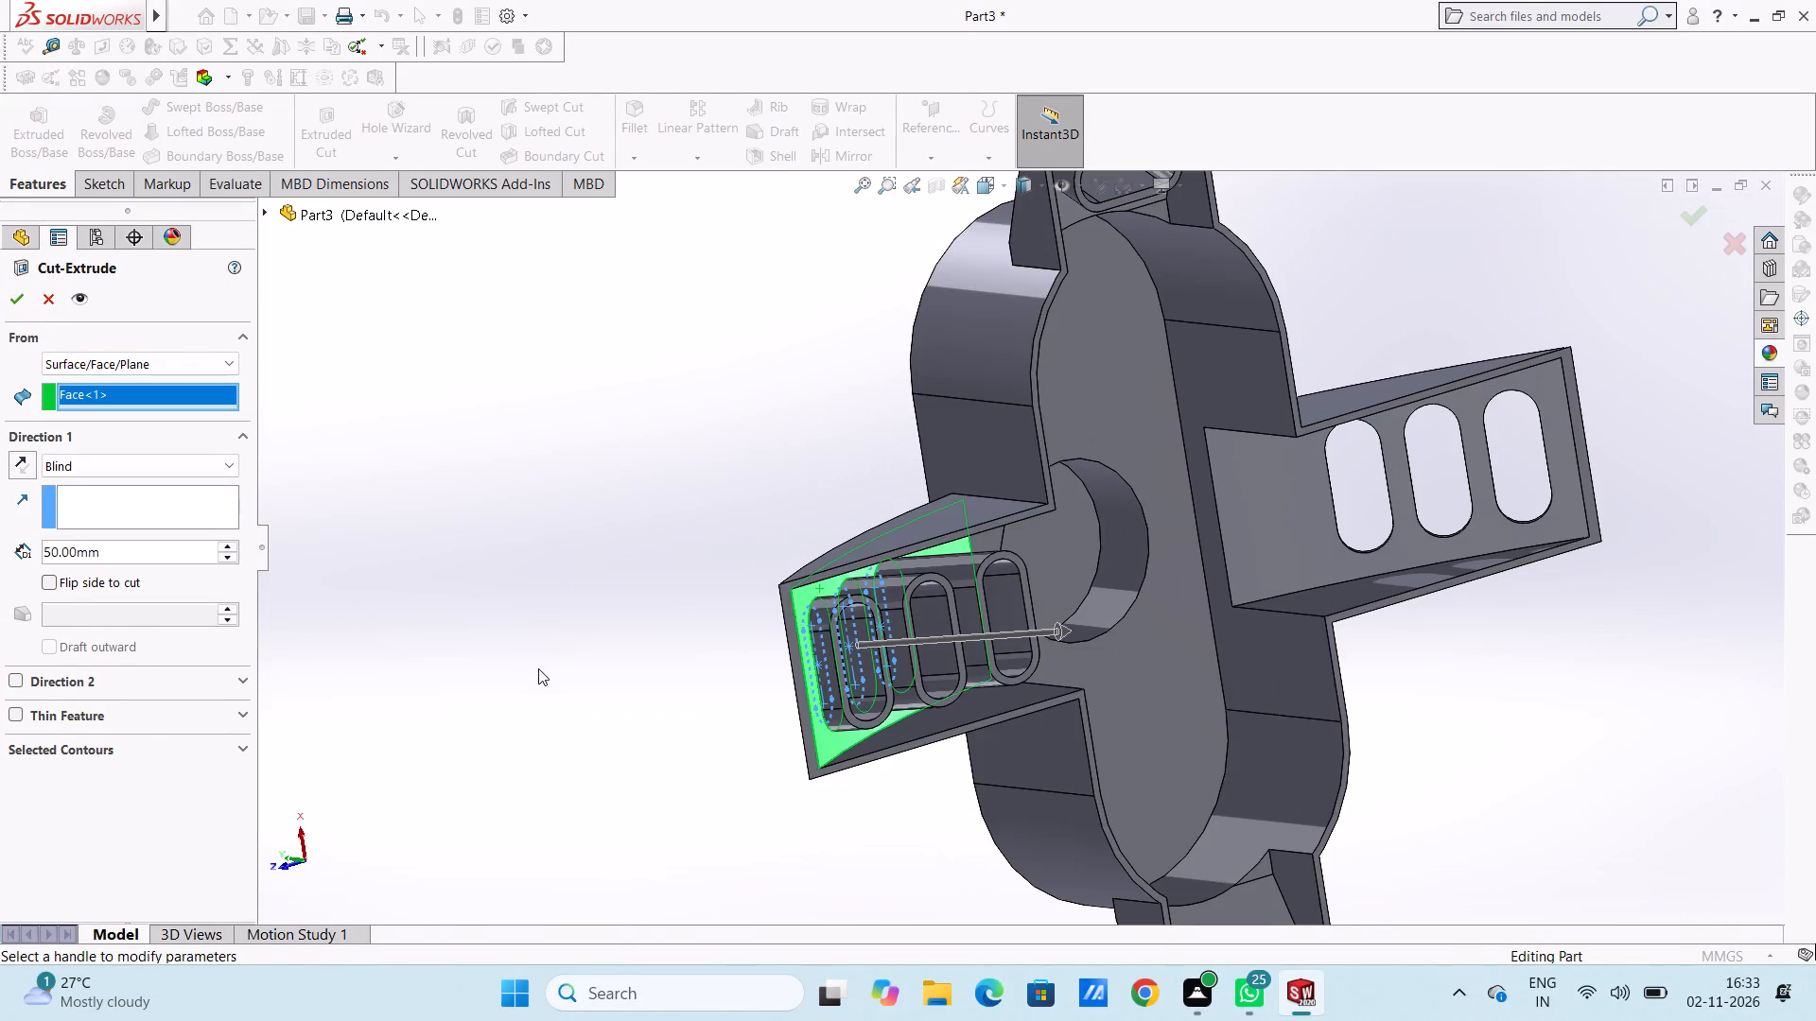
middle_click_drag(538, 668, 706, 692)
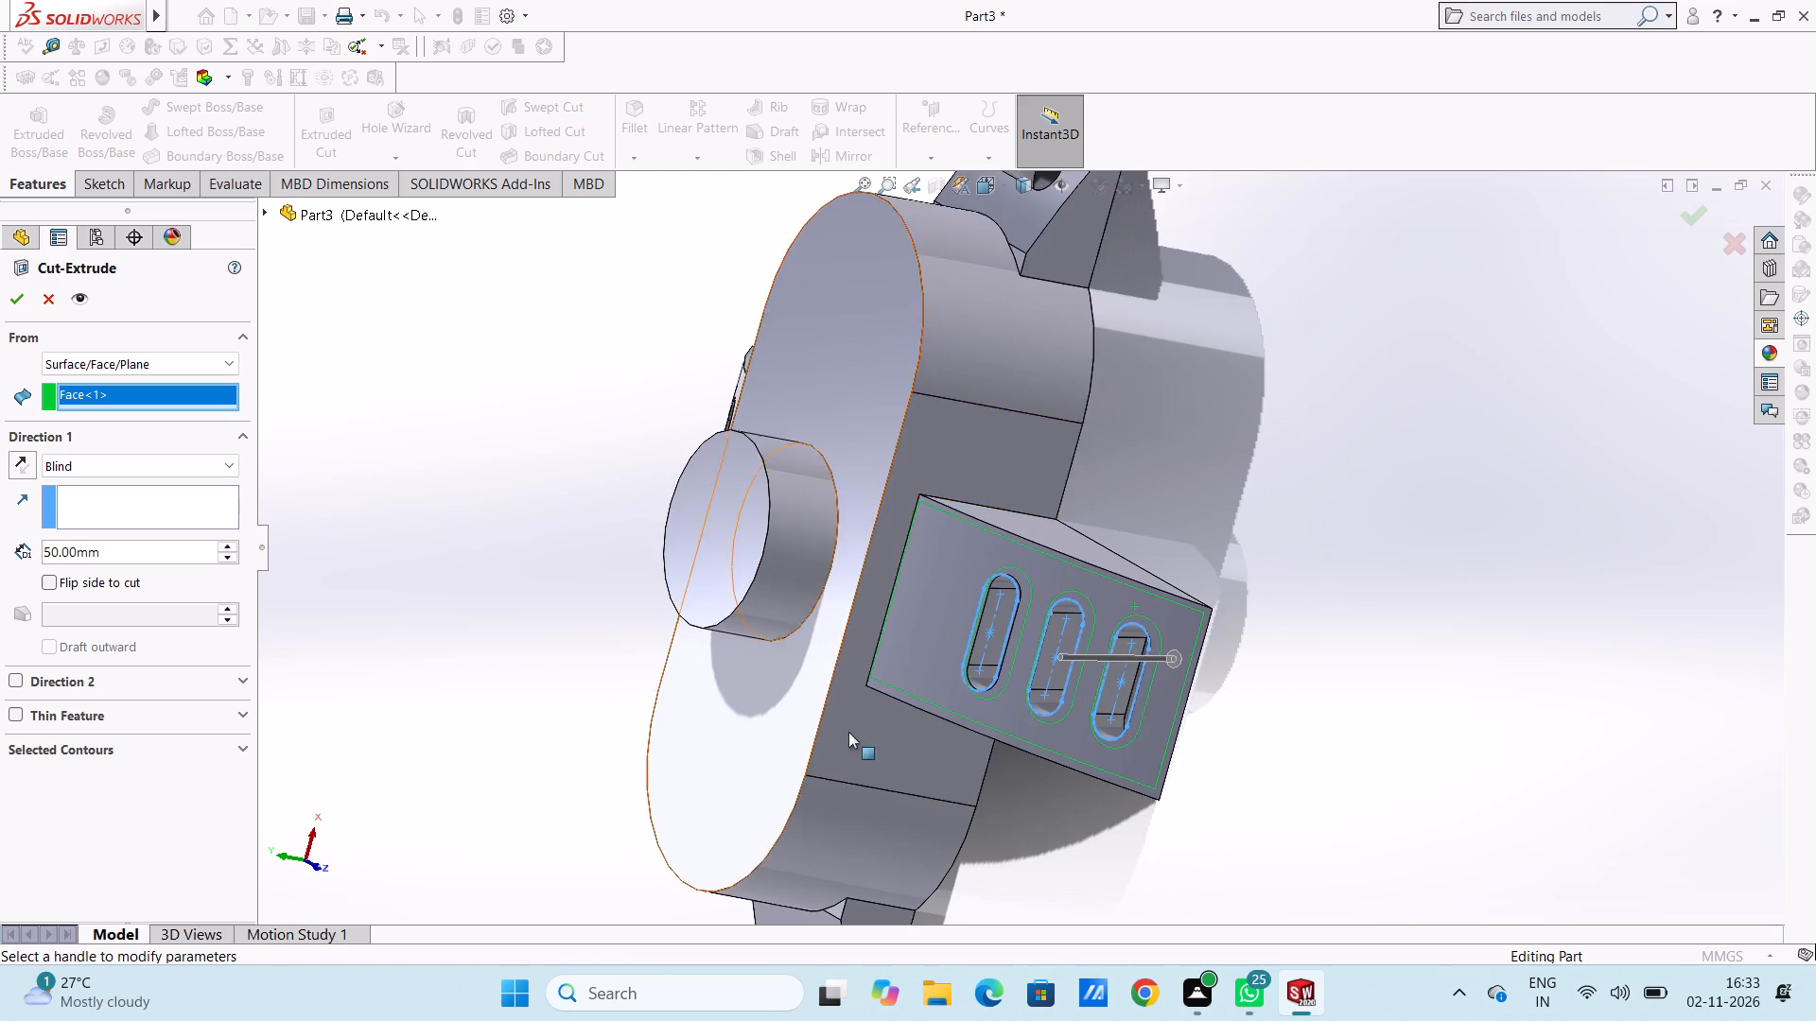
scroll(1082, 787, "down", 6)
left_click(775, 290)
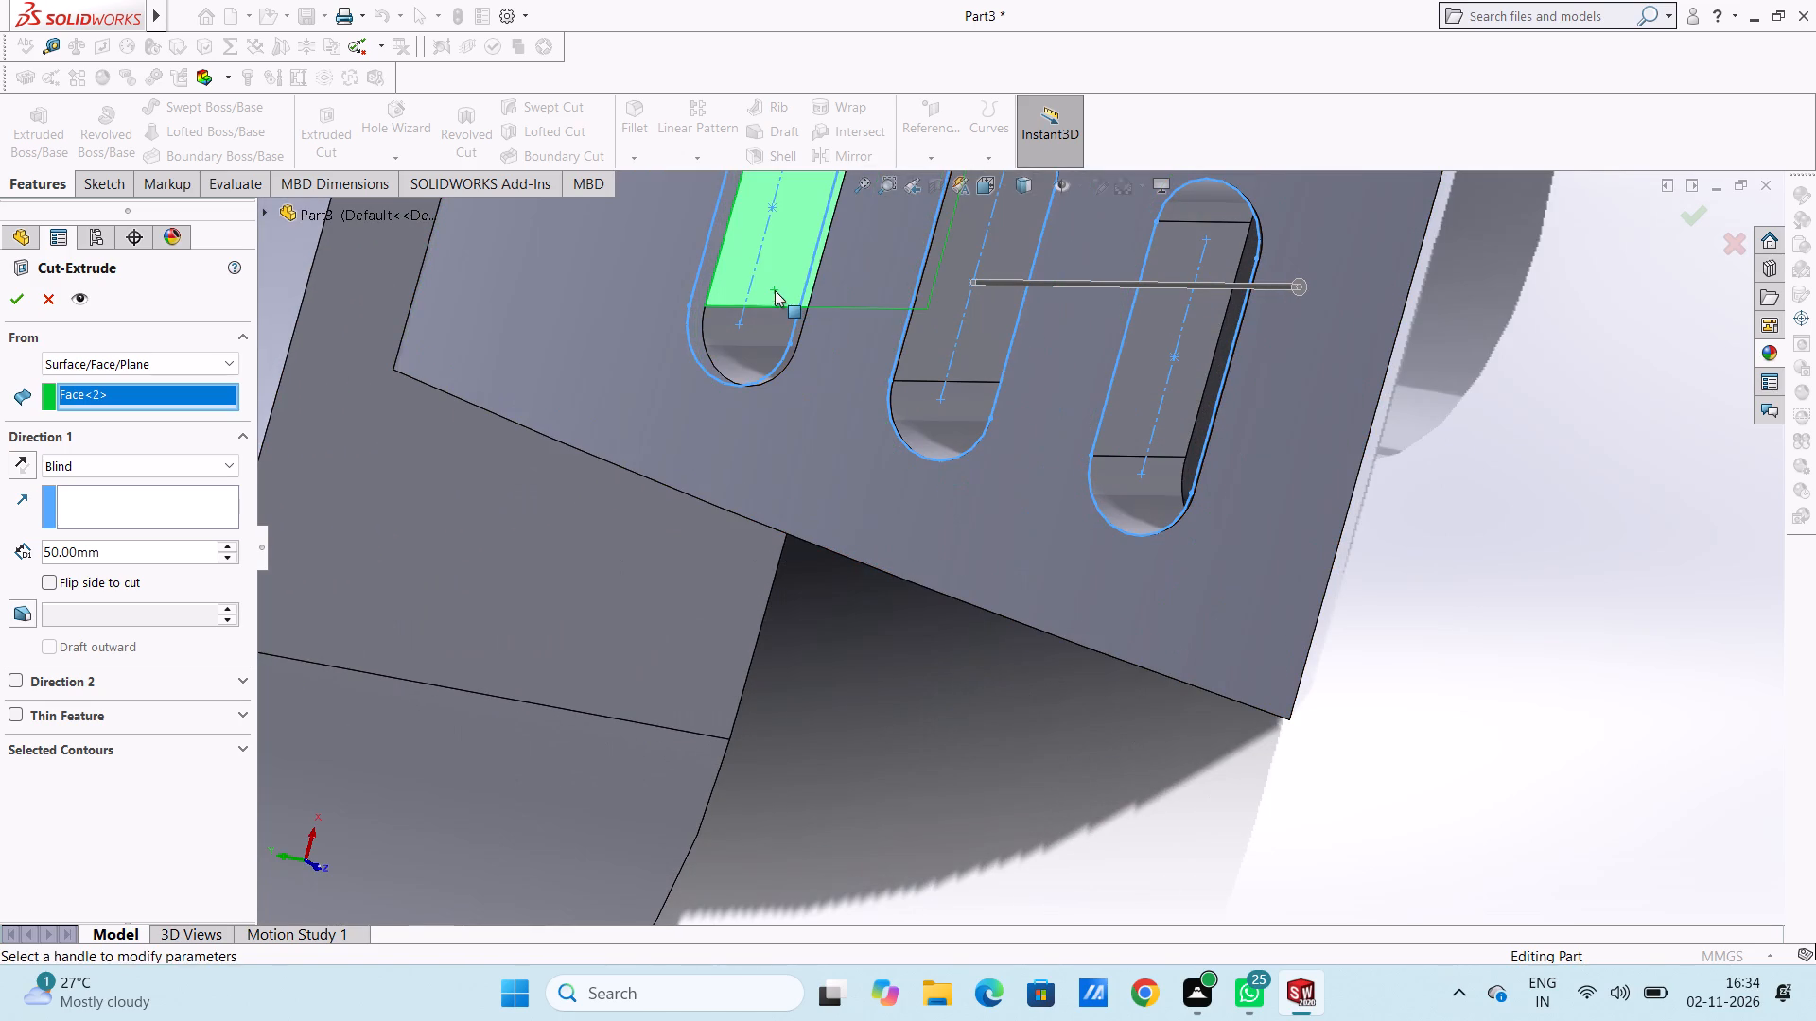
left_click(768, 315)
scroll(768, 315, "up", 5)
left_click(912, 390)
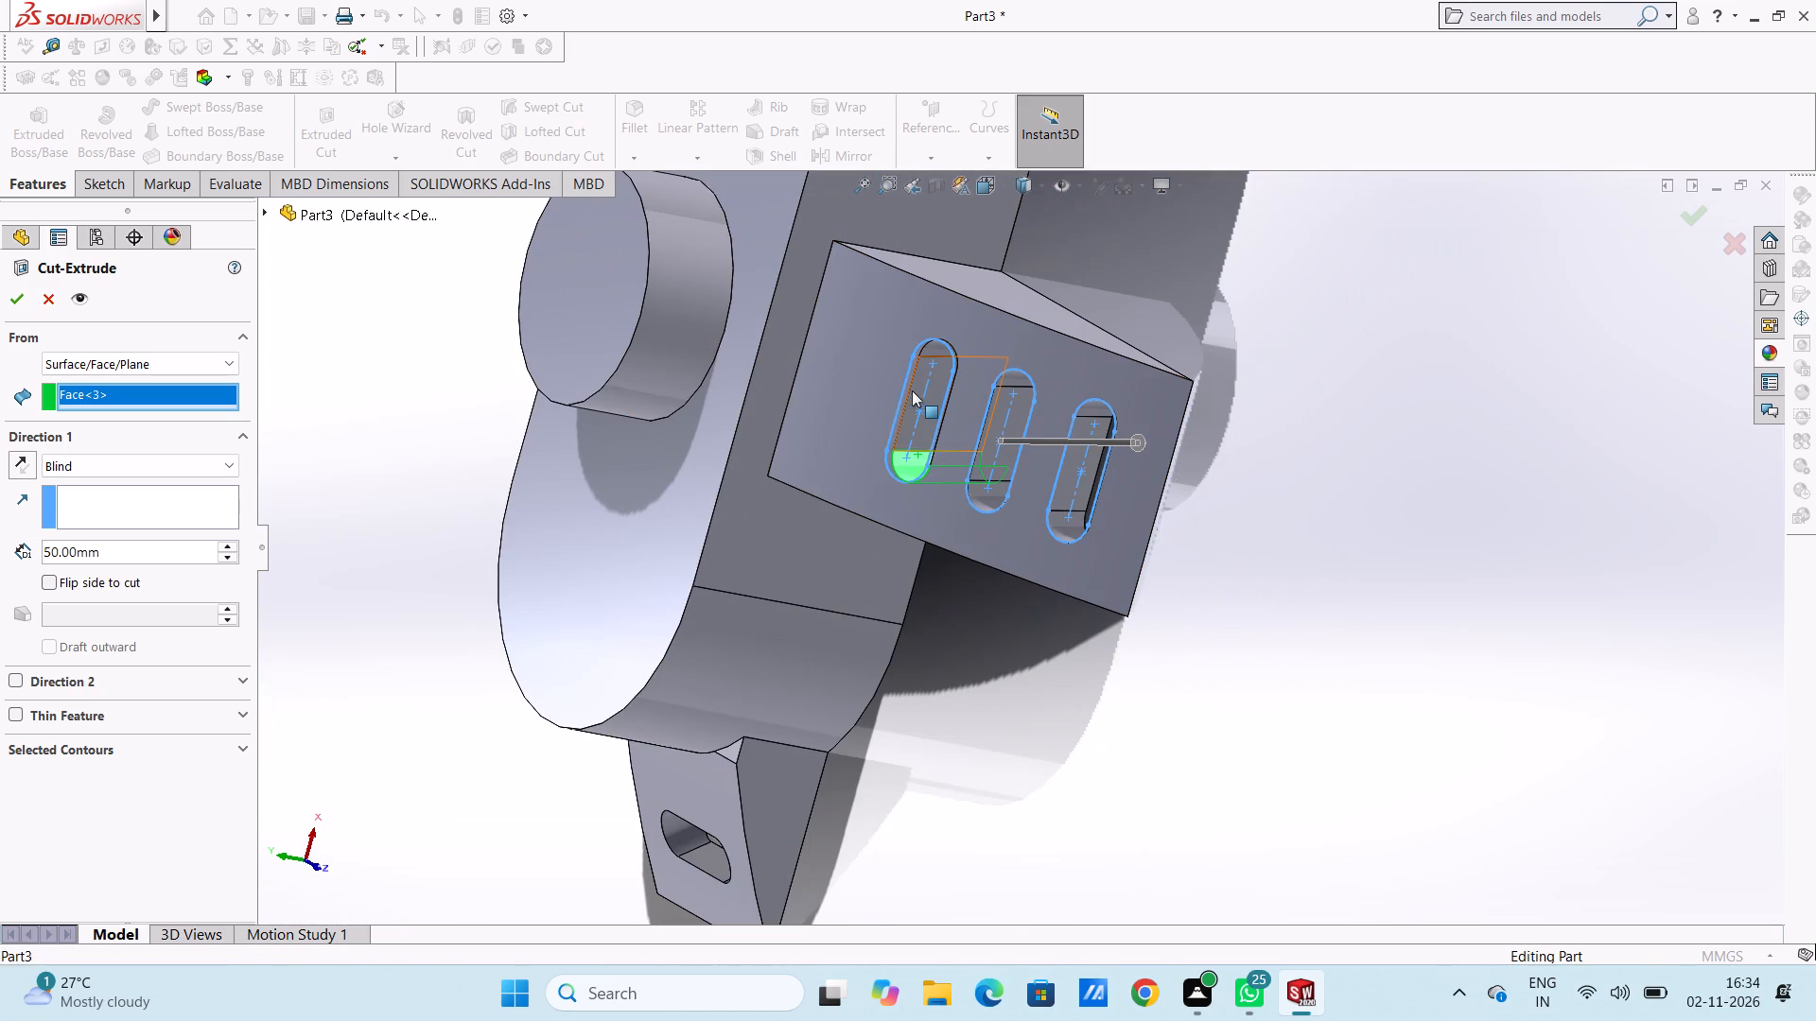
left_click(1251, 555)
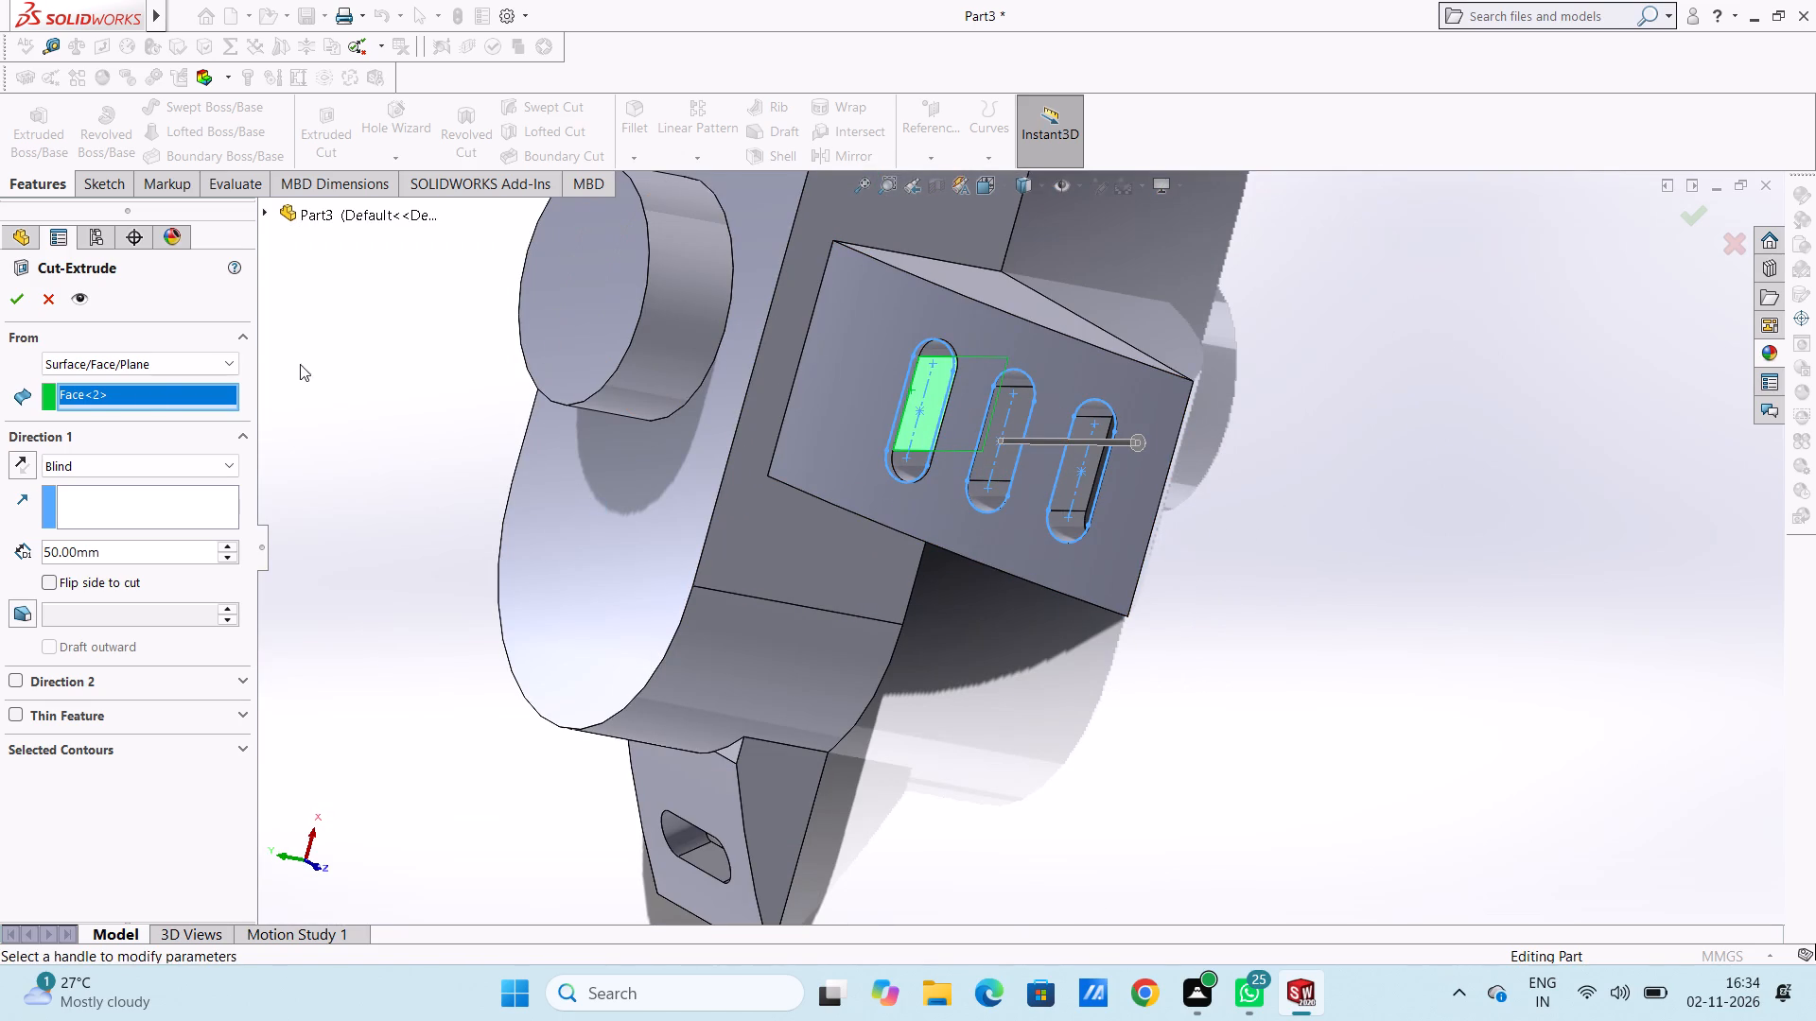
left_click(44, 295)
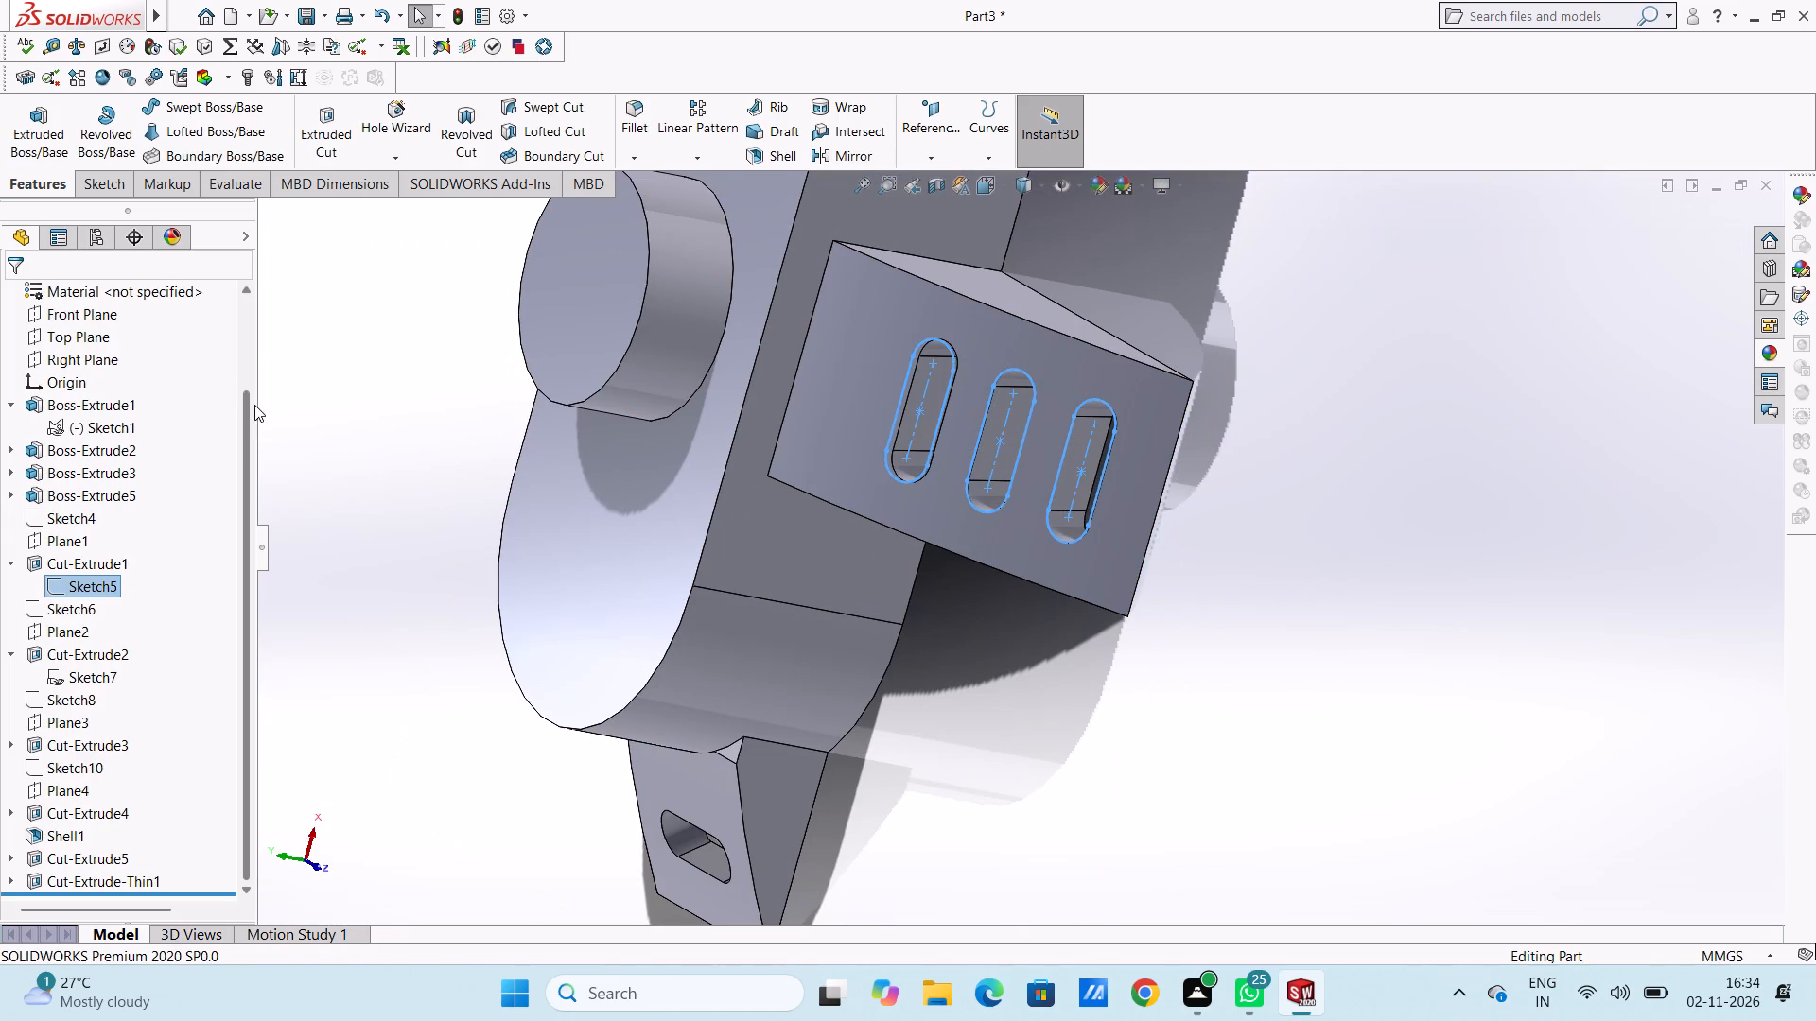
Restart the extruded cut from Sketch5, starting it from the rim face of the outermost raised slot wall.
left_click(323, 112)
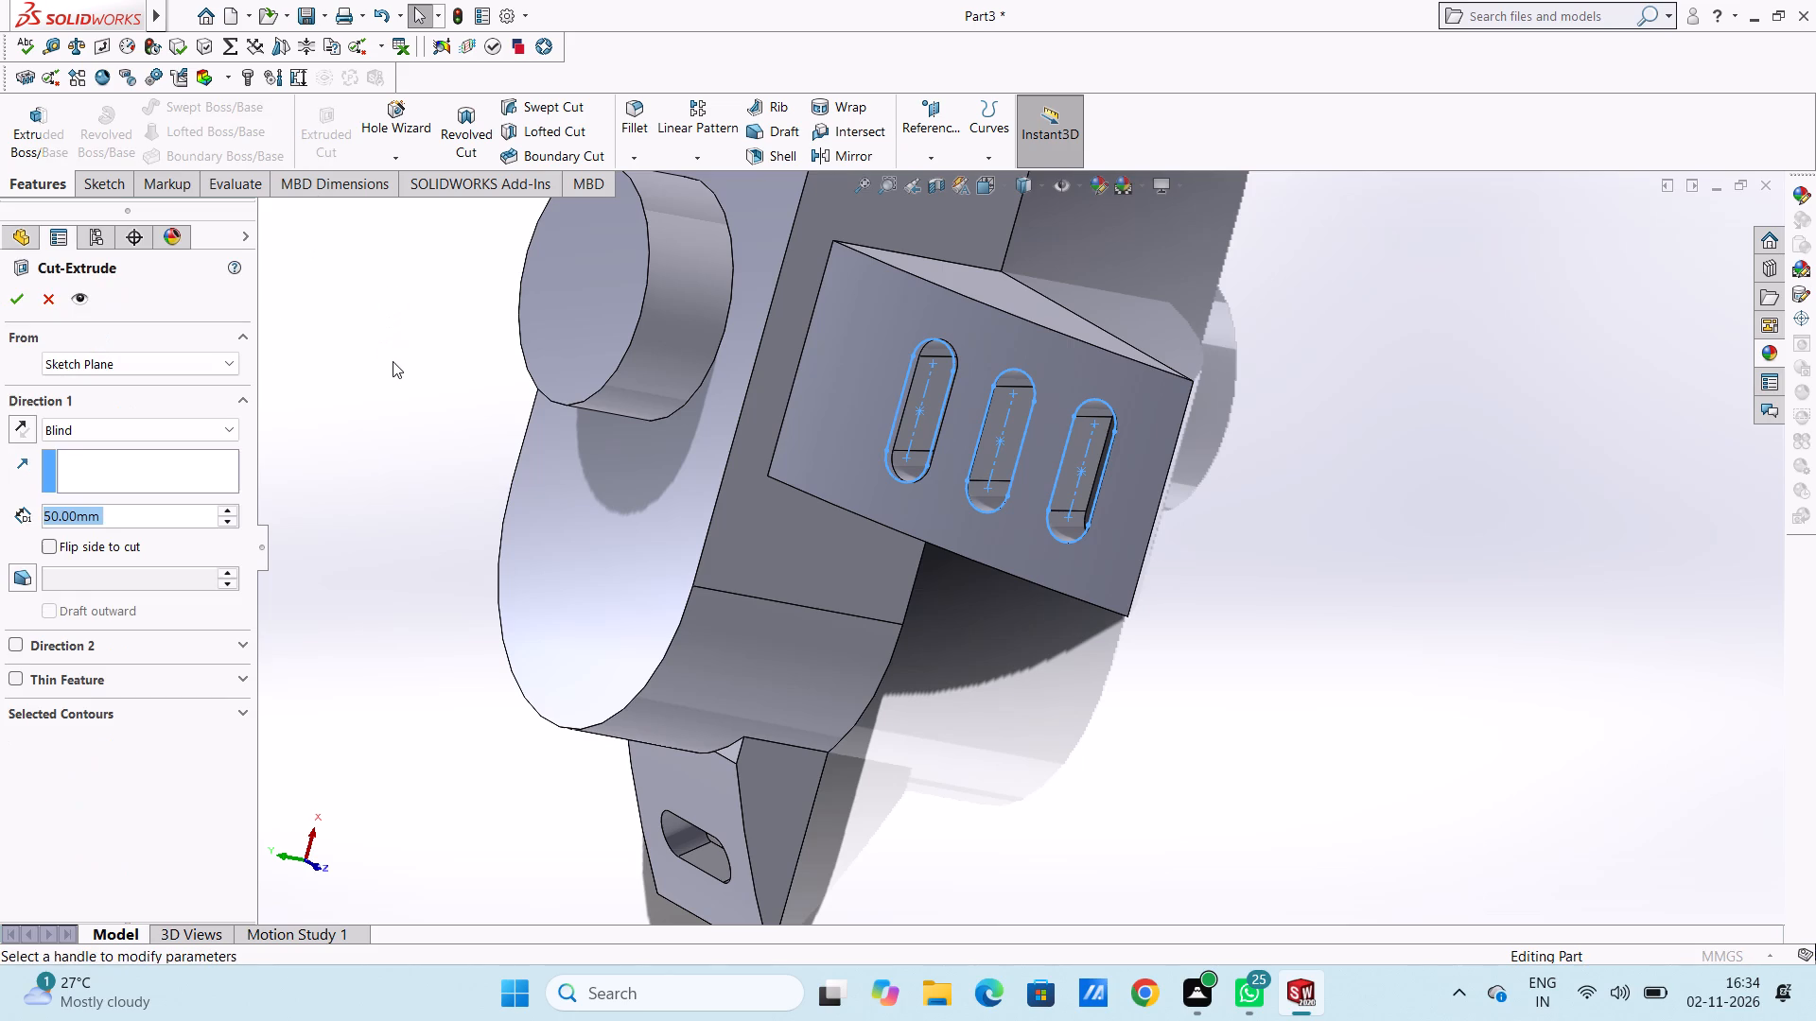
scroll(393, 361, "up", 3)
middle_click_drag(426, 432, 336, 434)
middle_click_drag(383, 492, 342, 472)
middle_click_drag(371, 491, 274, 513)
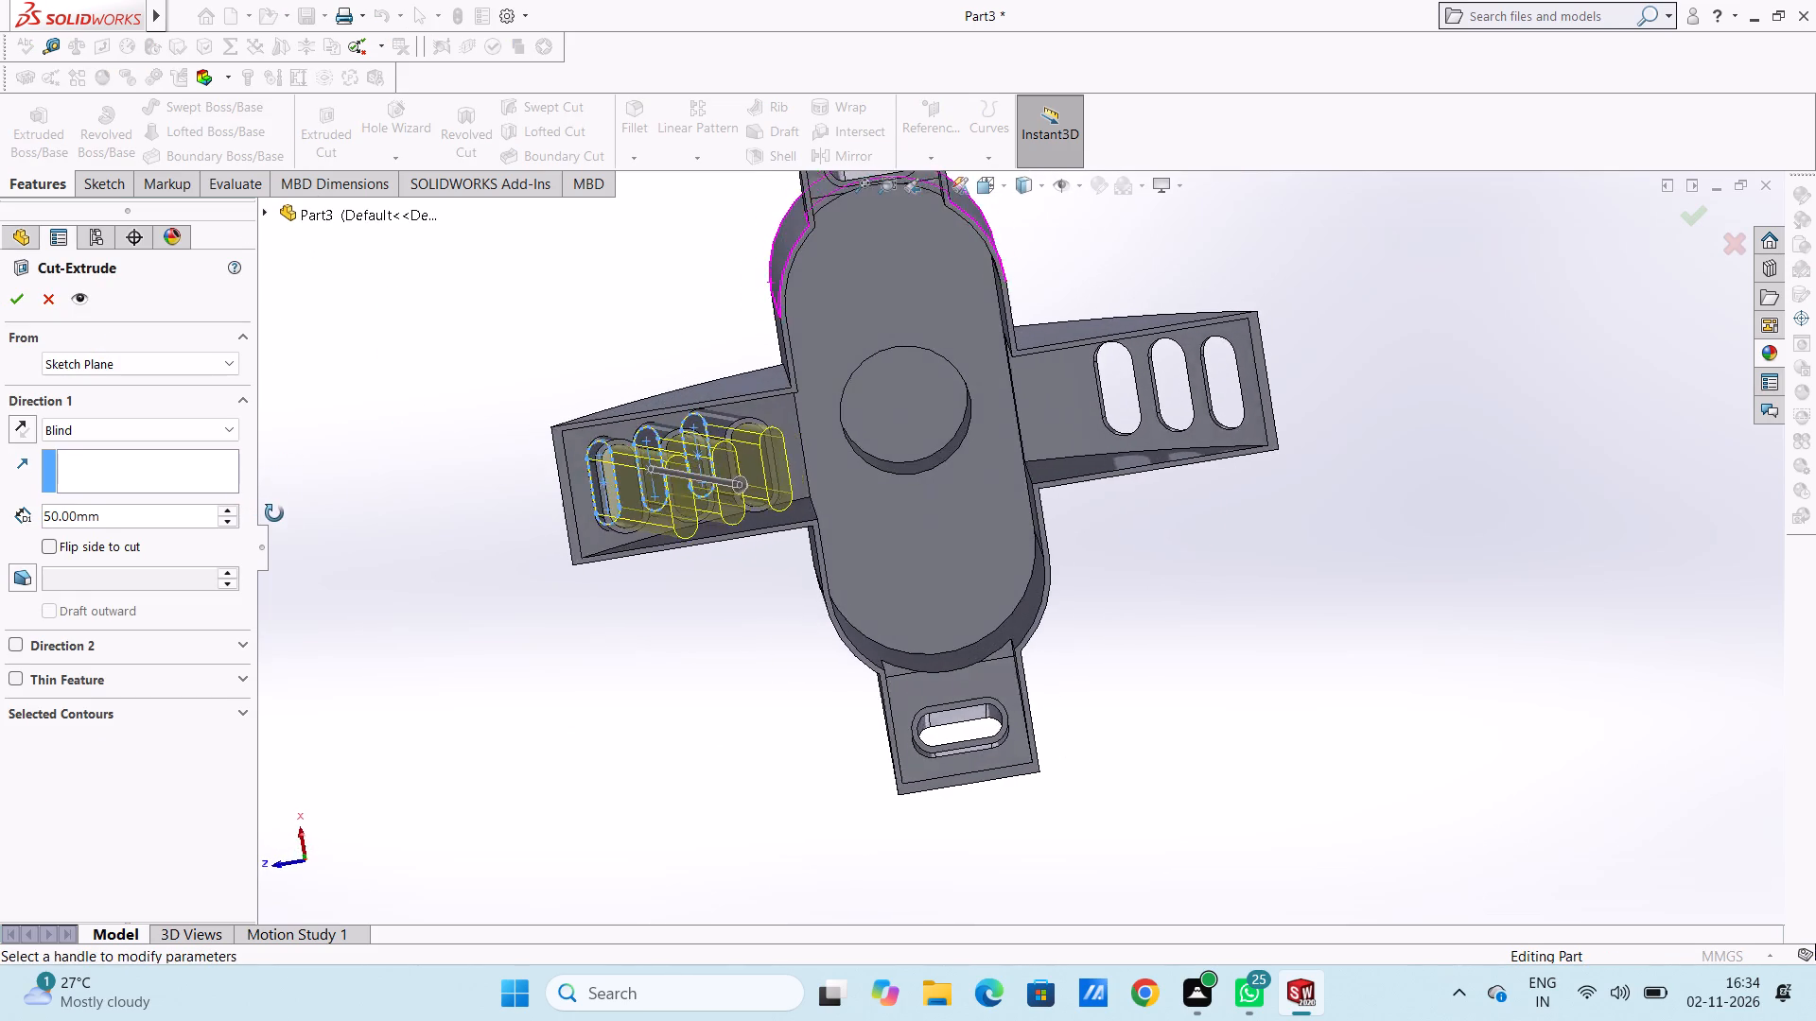
middle_click_drag(274, 513, 308, 511)
scroll(725, 476, "down", 4)
middle_click_drag(760, 426, 777, 431)
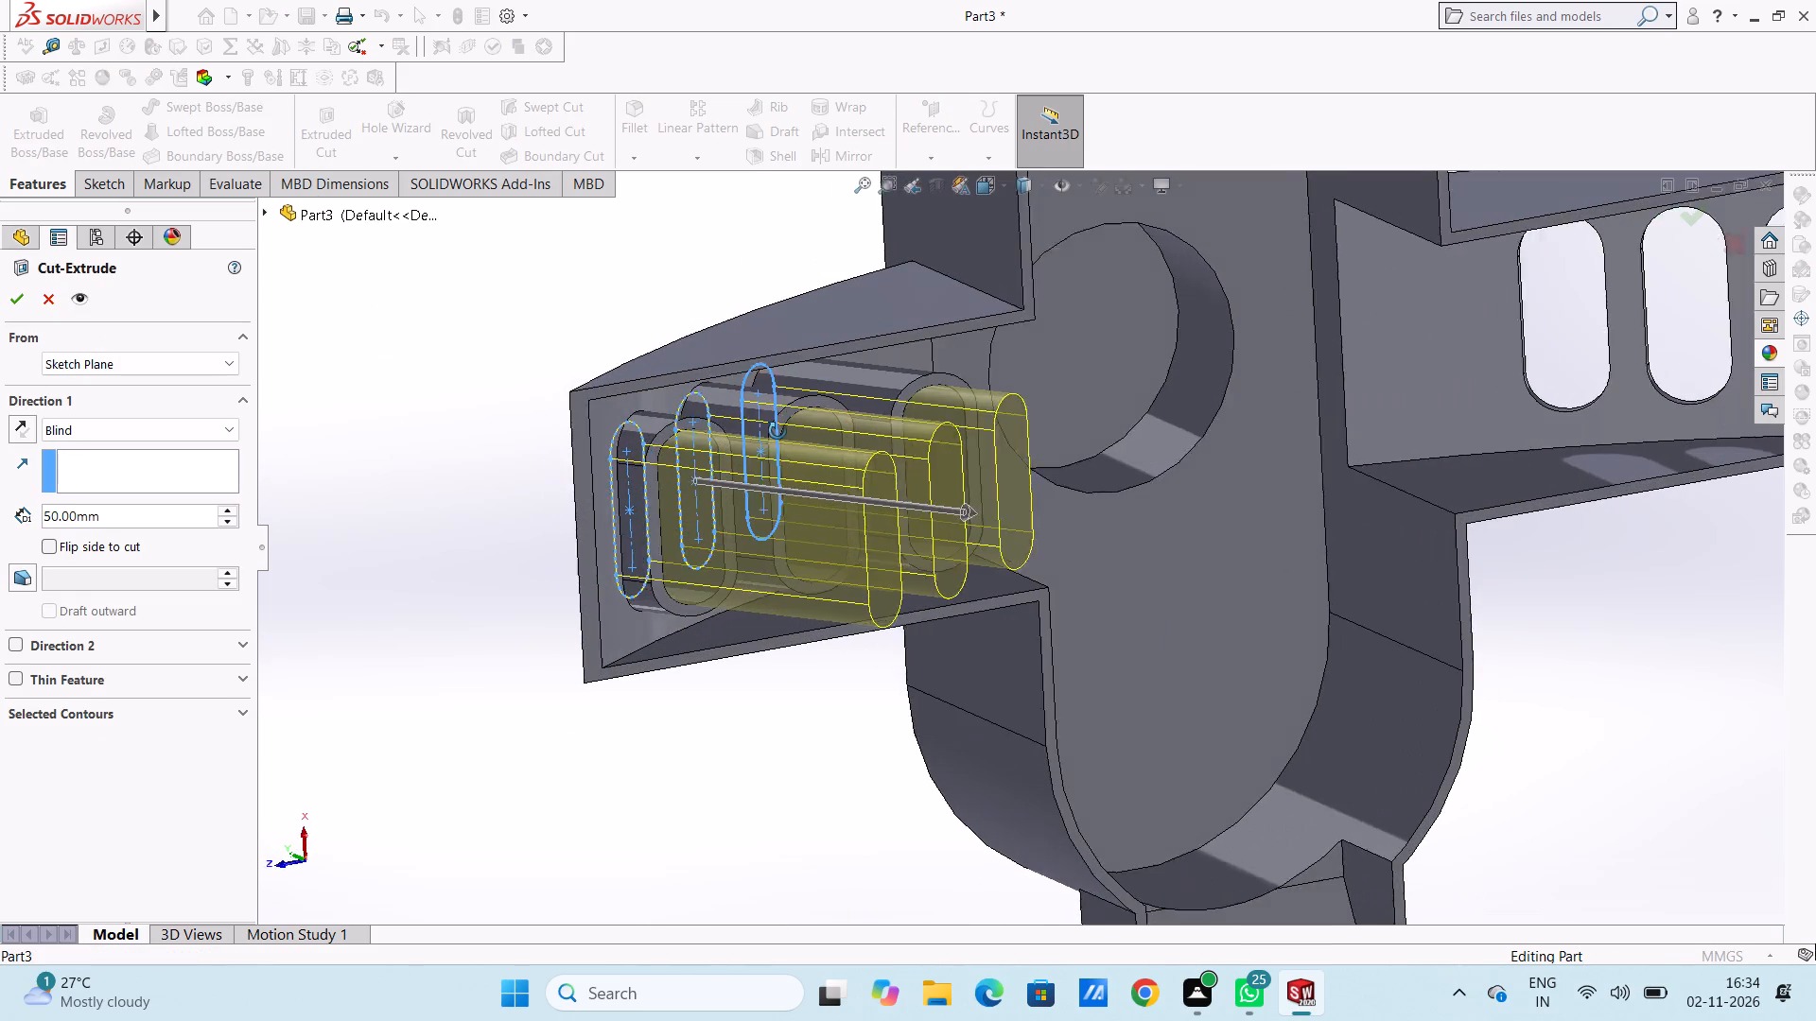
middle_click_drag(777, 431, 784, 405)
scroll(760, 410, "down", 3)
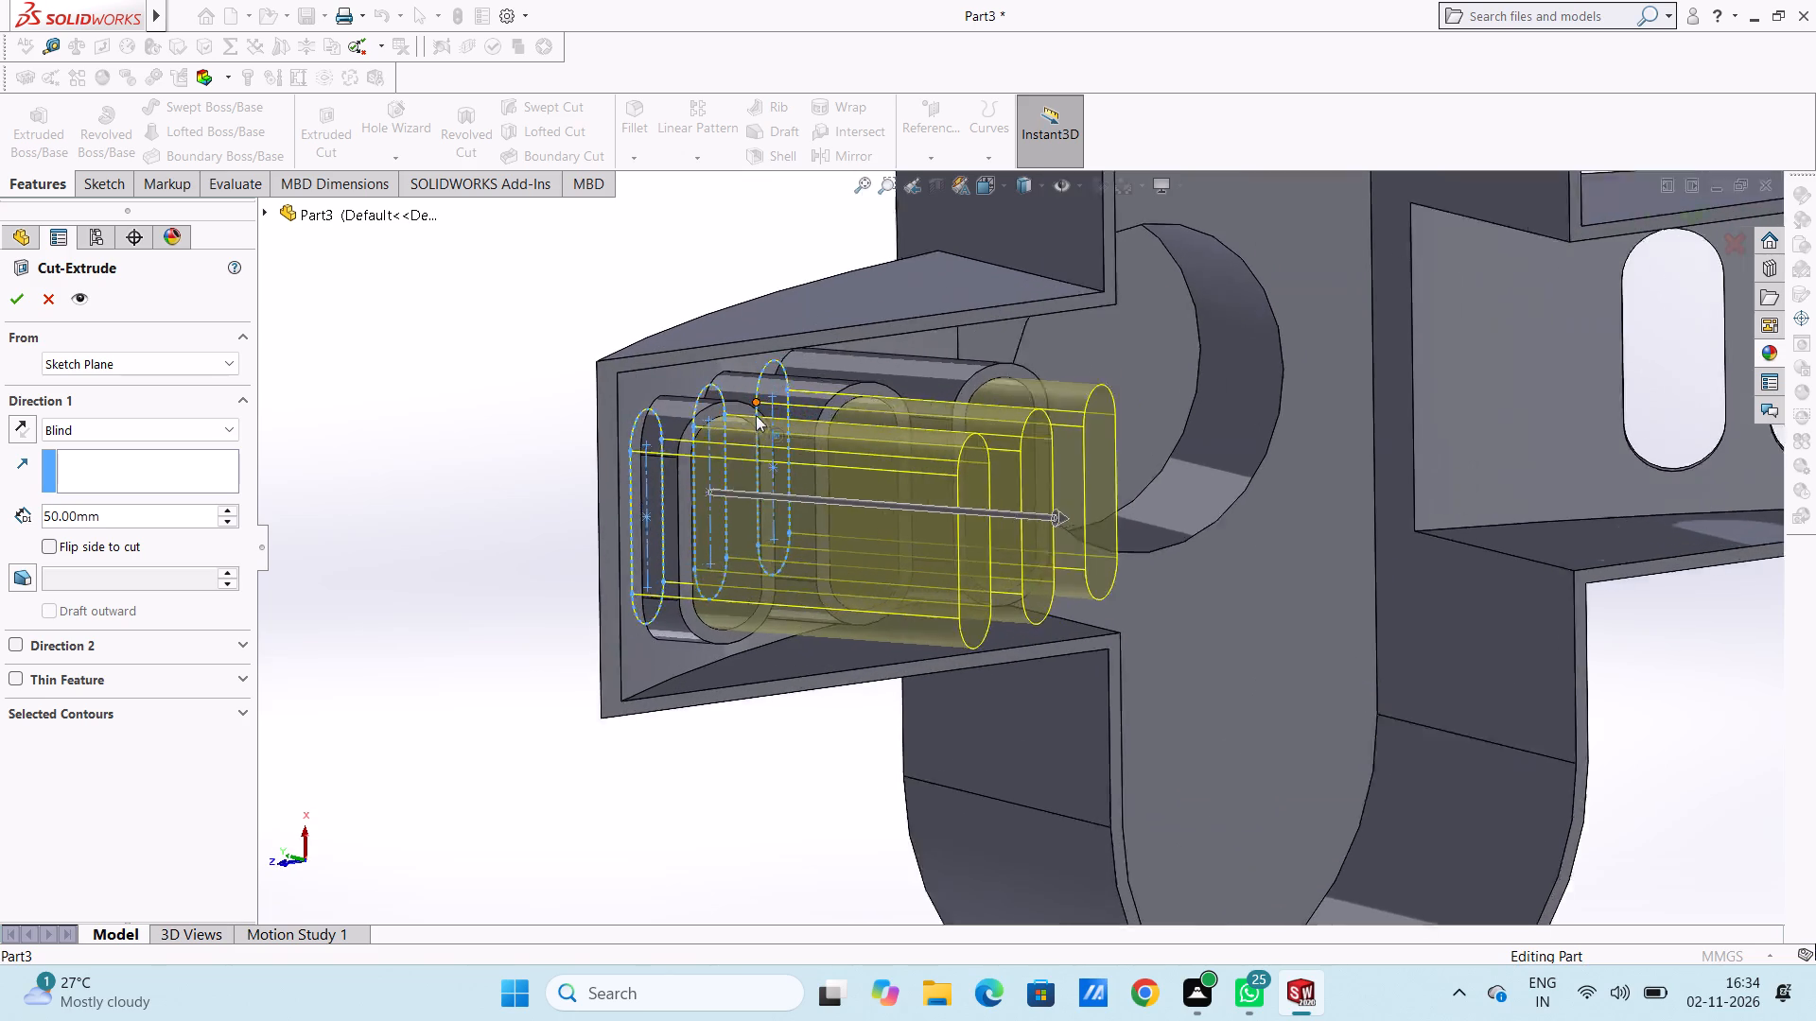
scroll(756, 415, "down", 3)
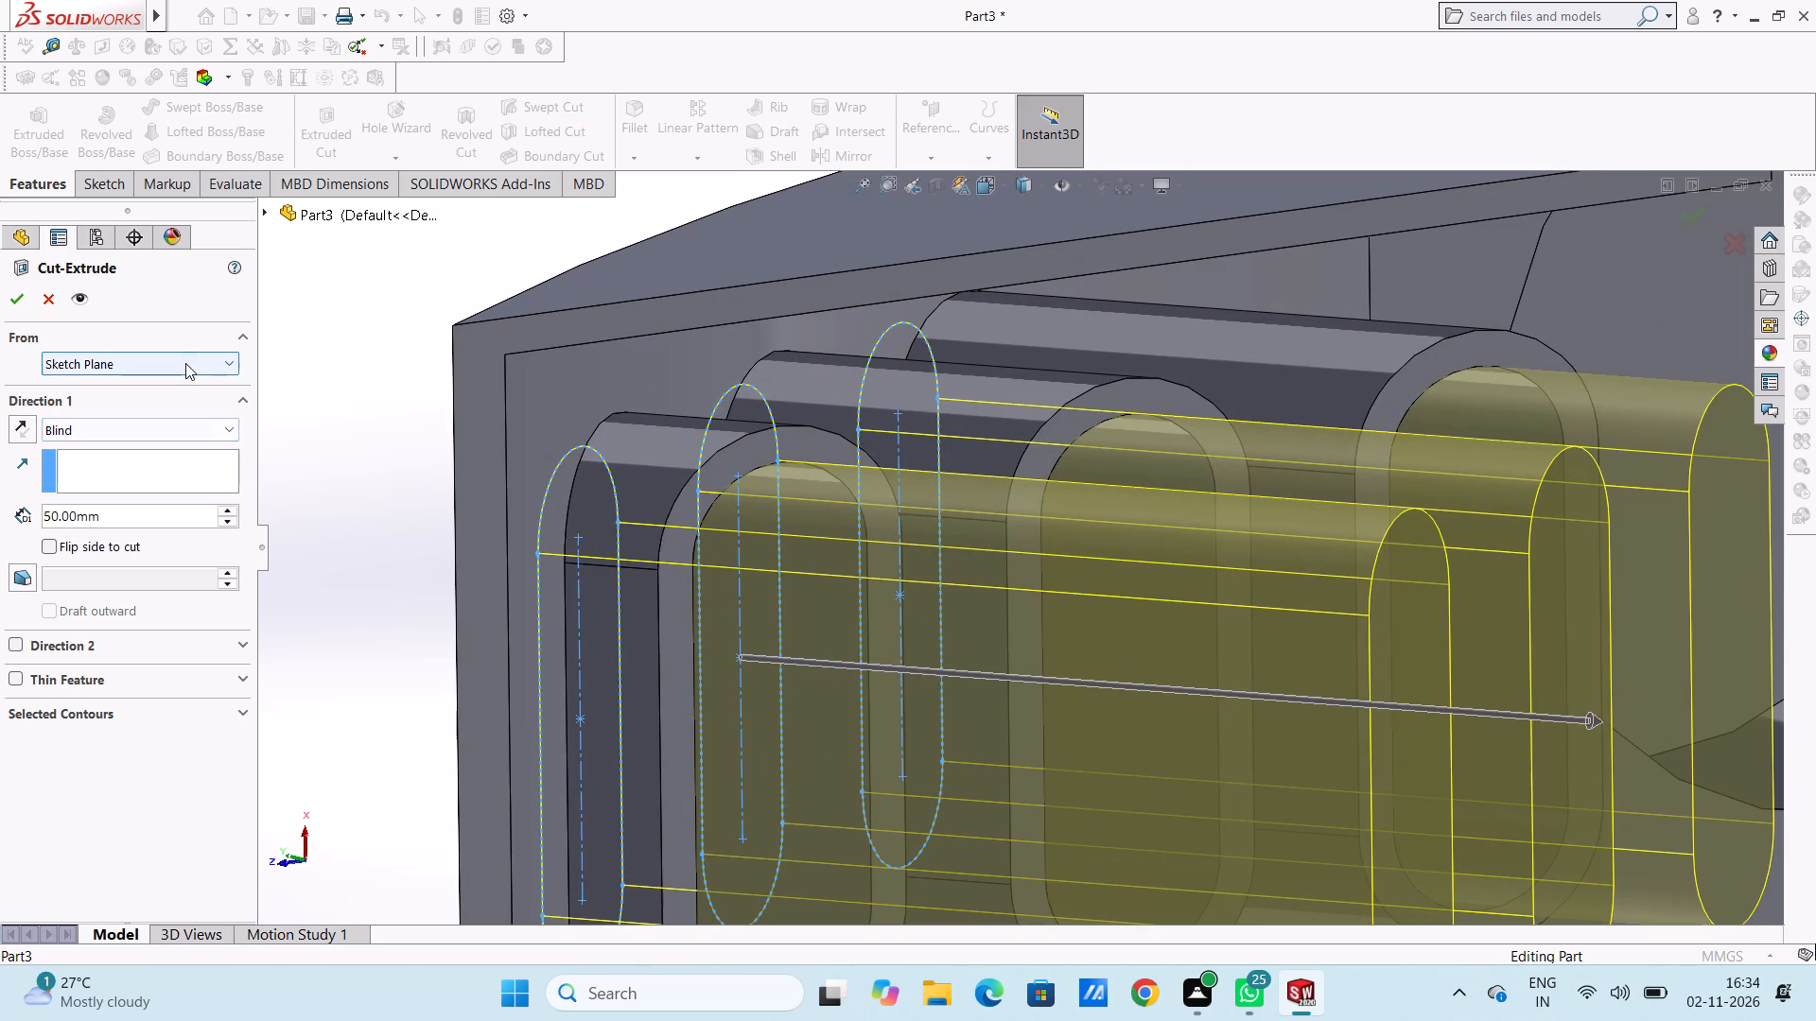
left_click(185, 362)
left_click(179, 402)
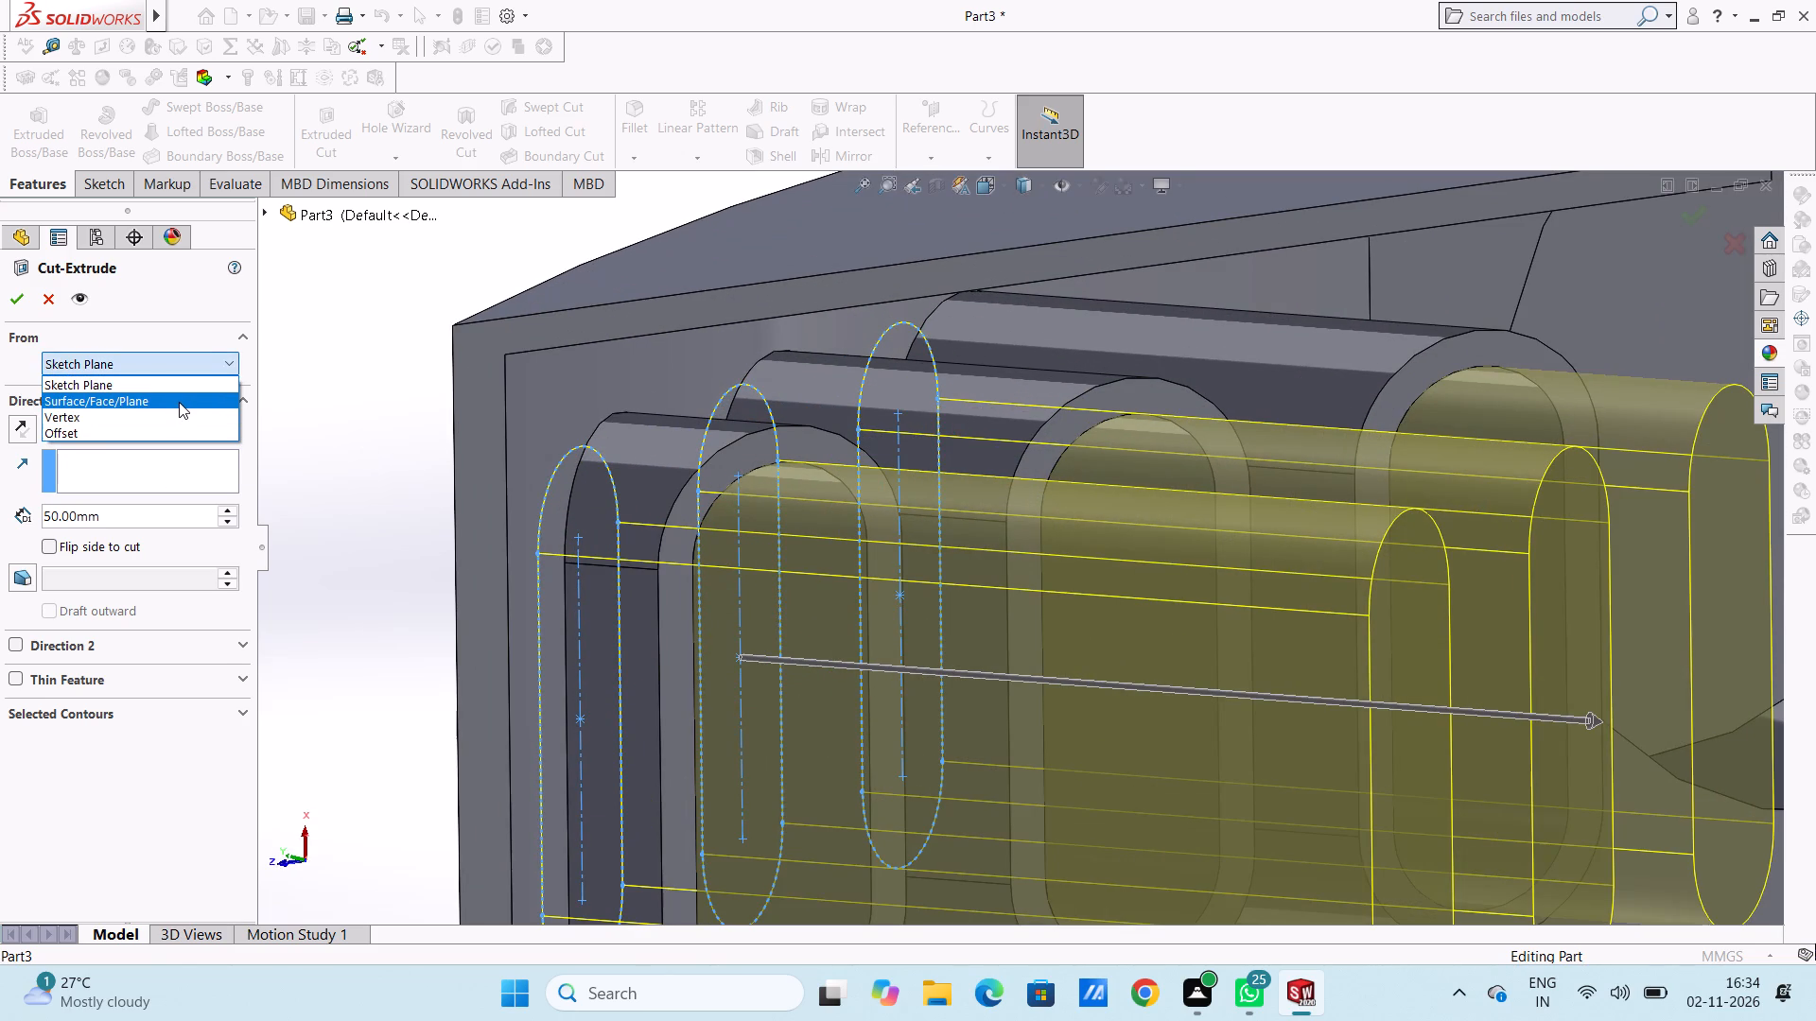
left_click(755, 458)
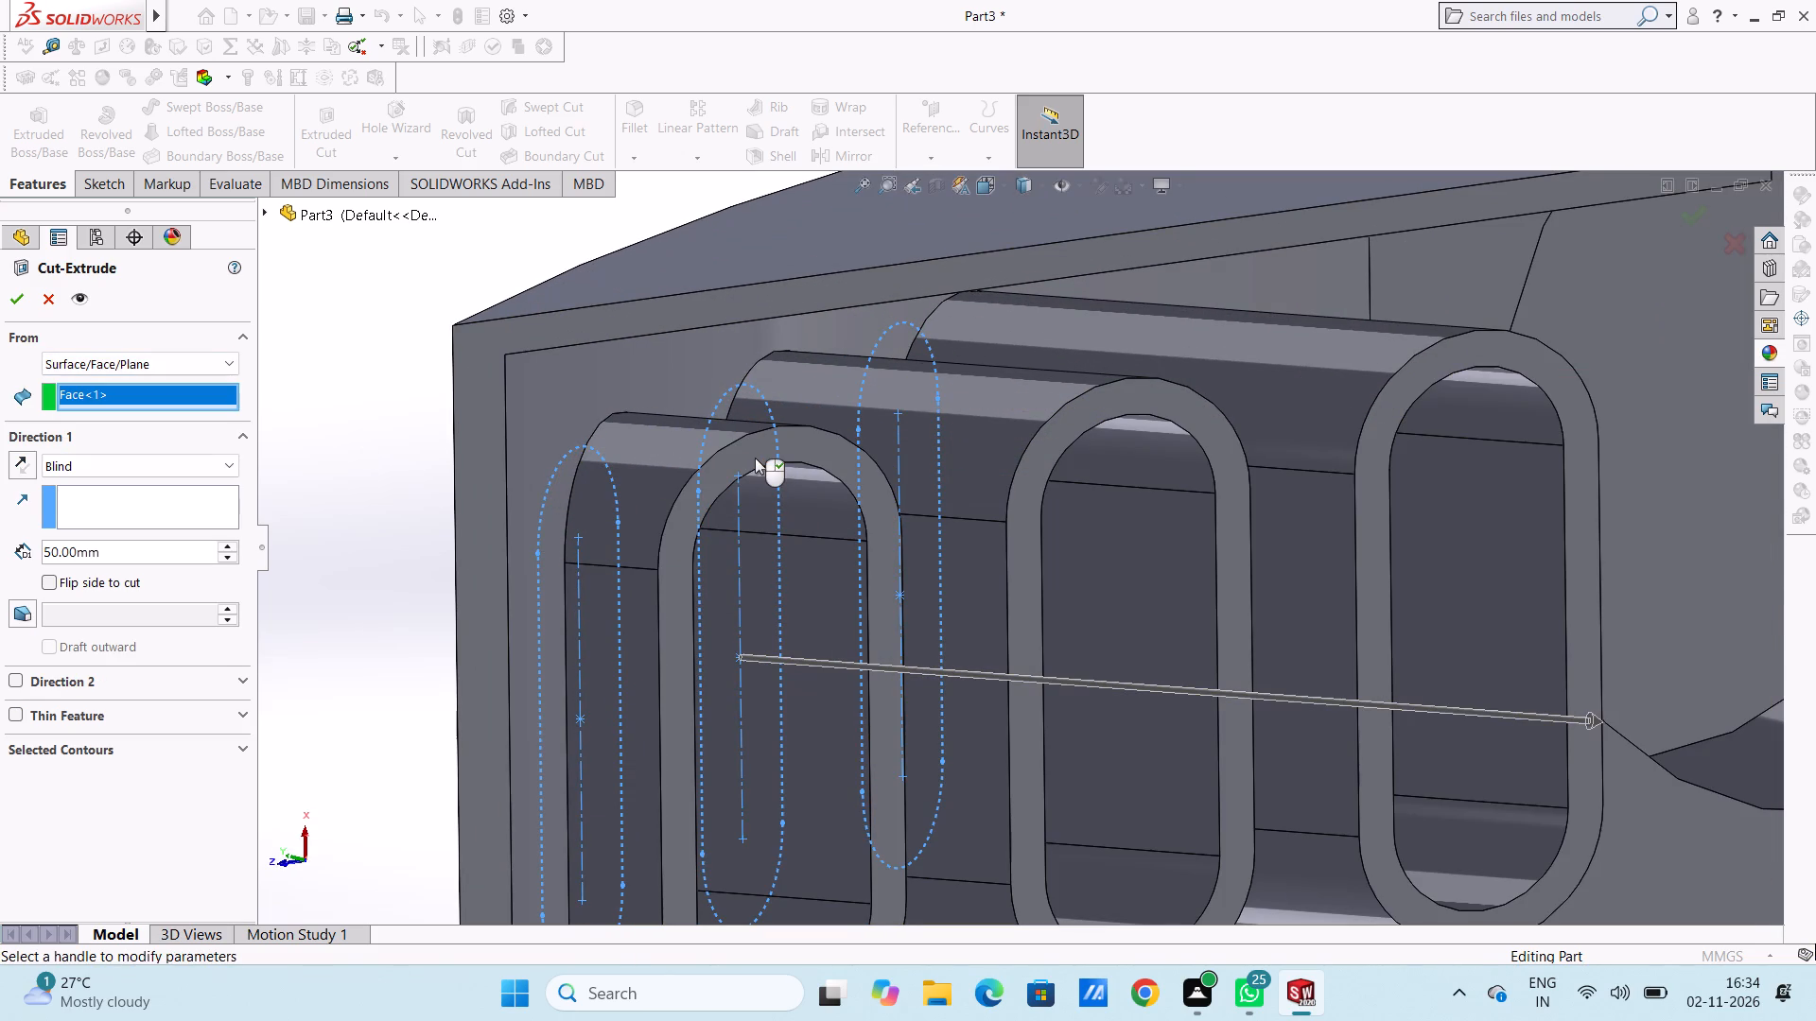
scroll(287, 573, "up", 2)
middle_click_drag(401, 520, 414, 541)
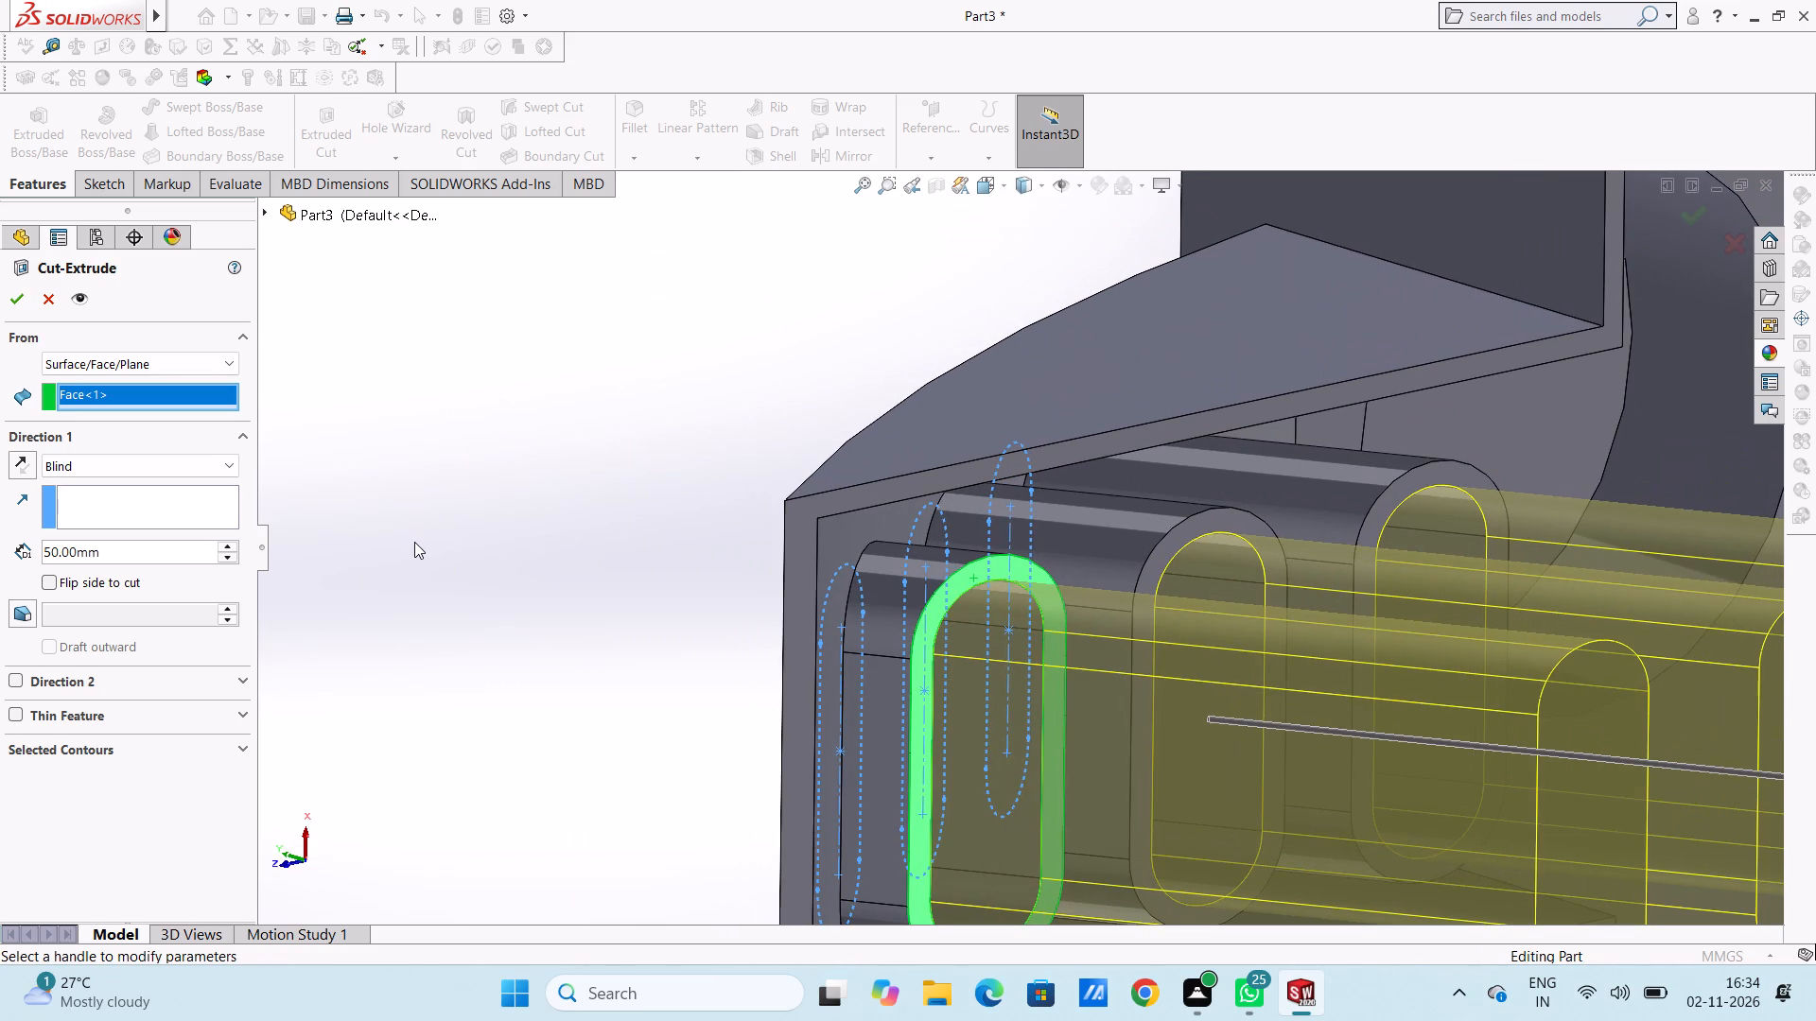
Set the cut to end Up To Surface at the side feature's inner face behind the raised slot walls.
left_click(127, 463)
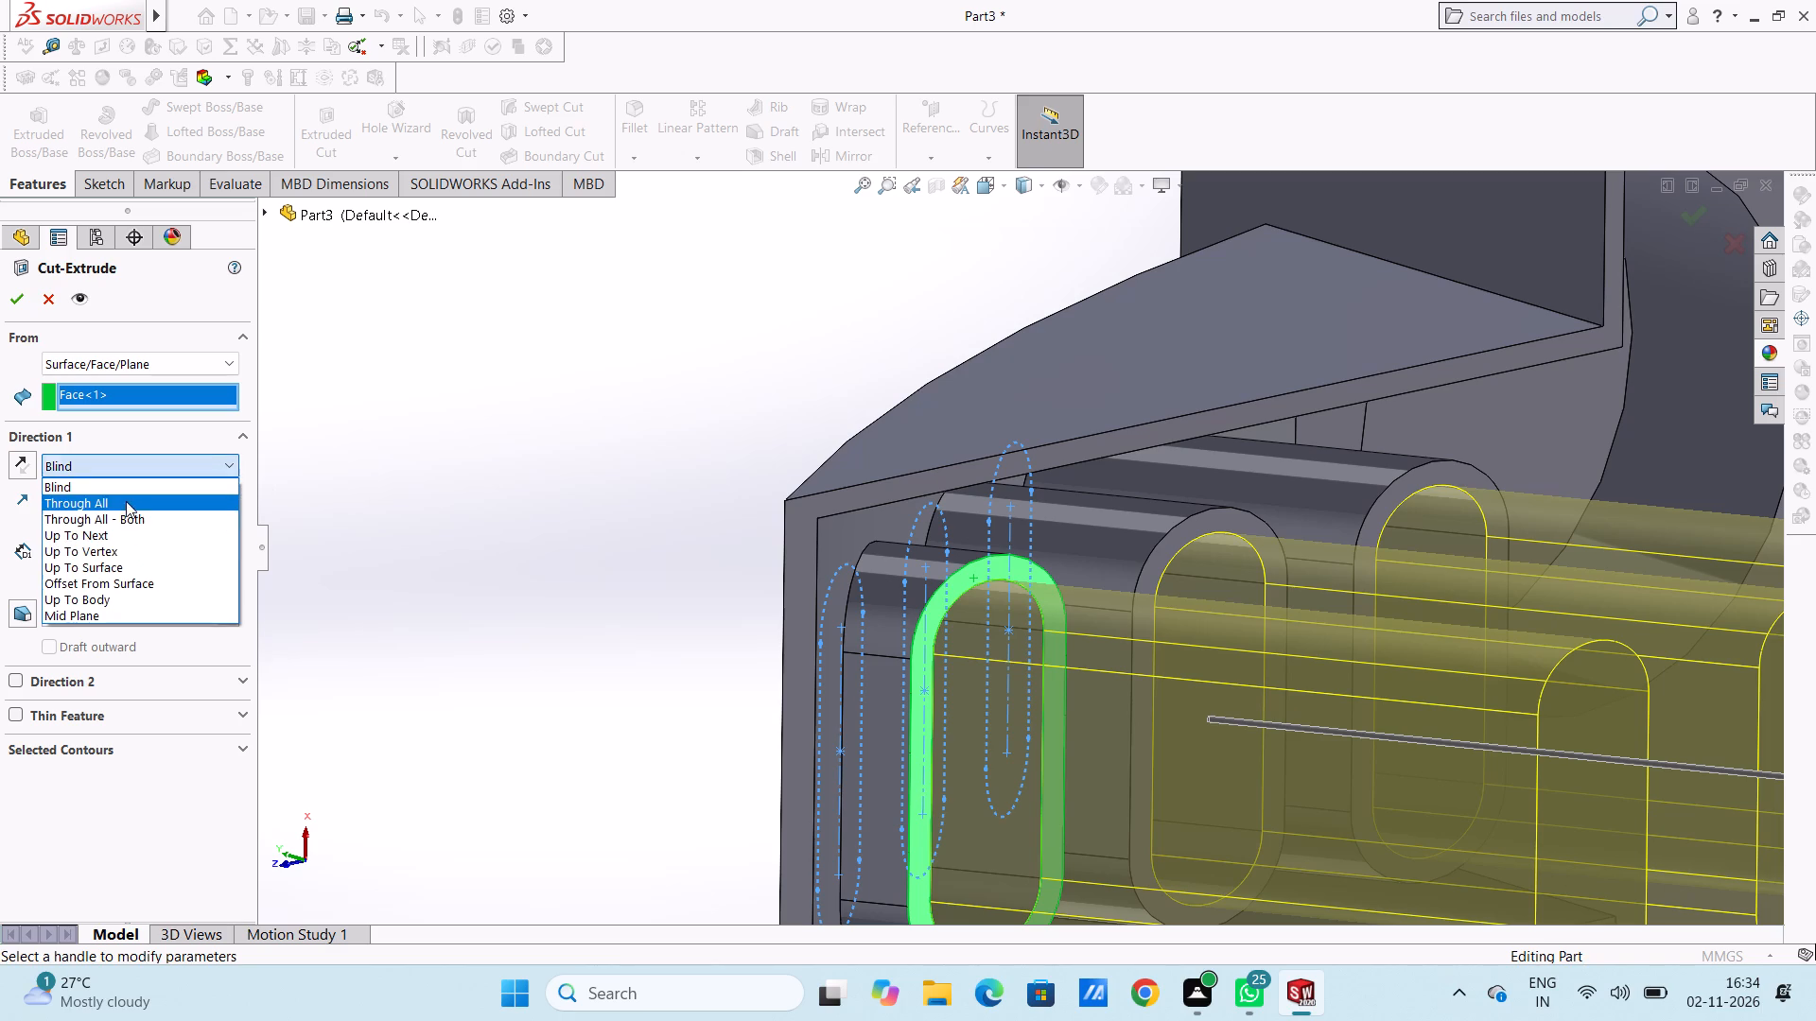
left_click(134, 574)
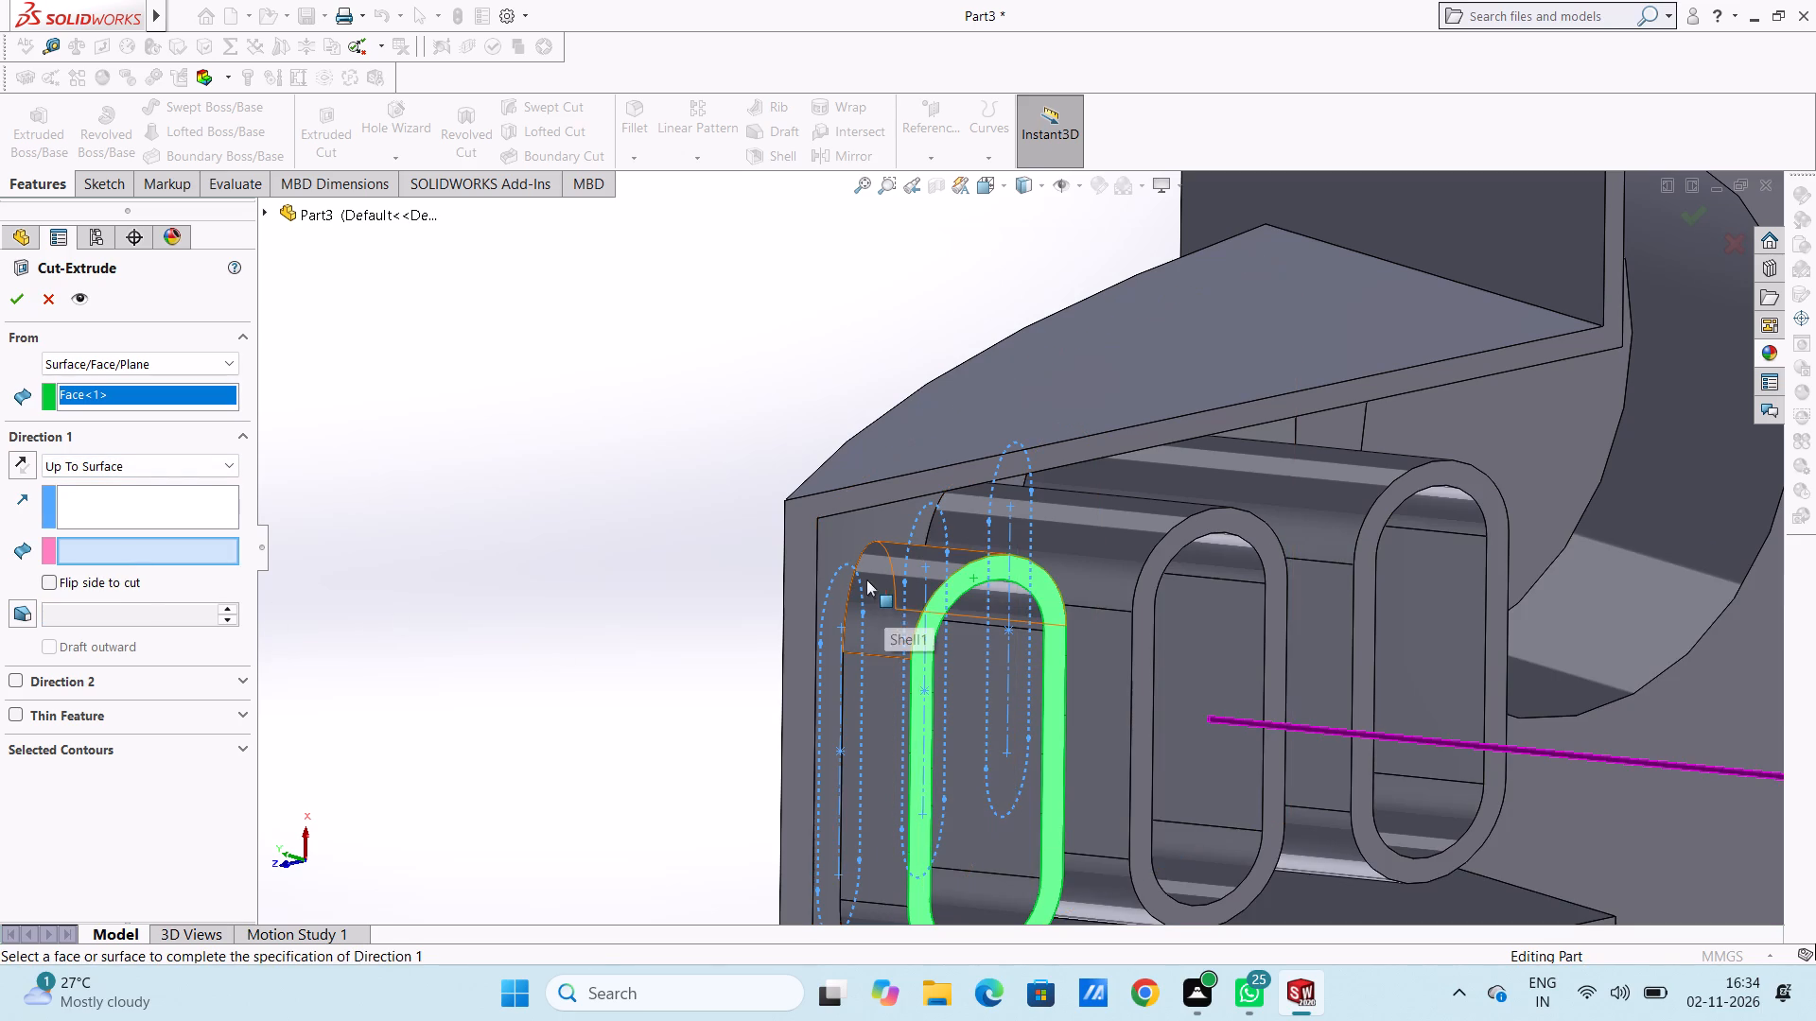
left_click(853, 545)
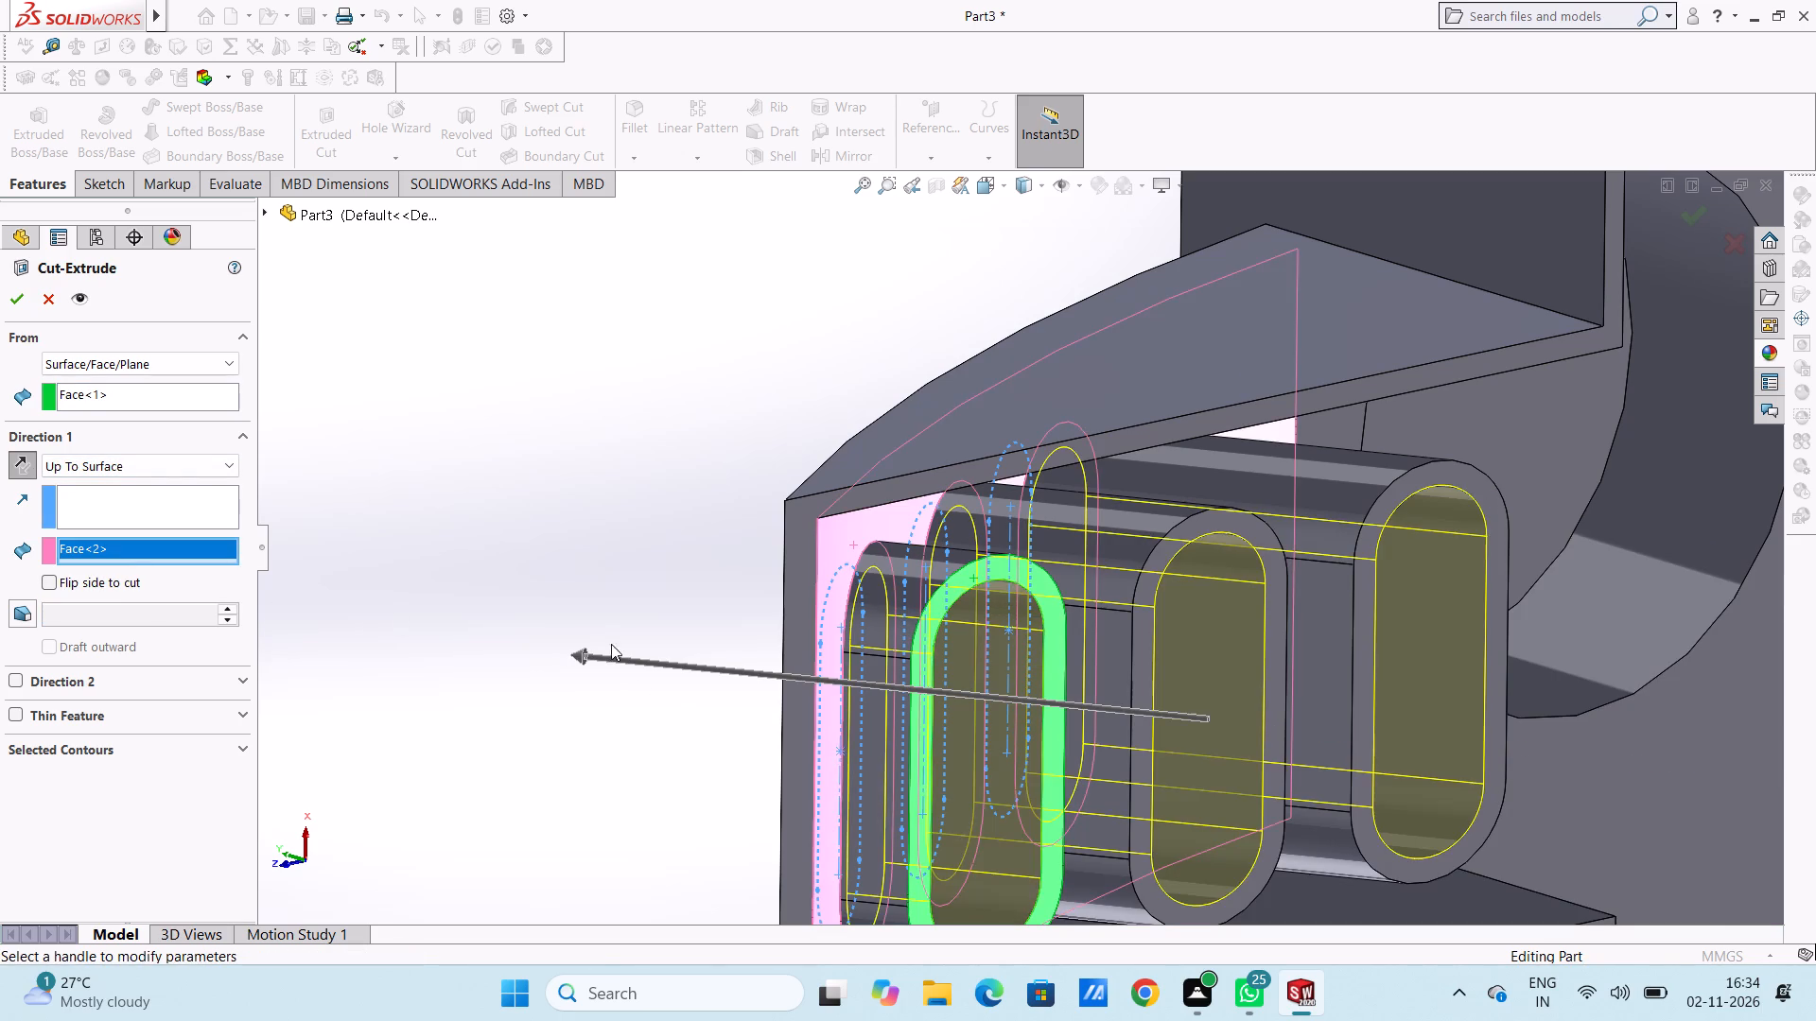
middle_click_drag(616, 542, 598, 522)
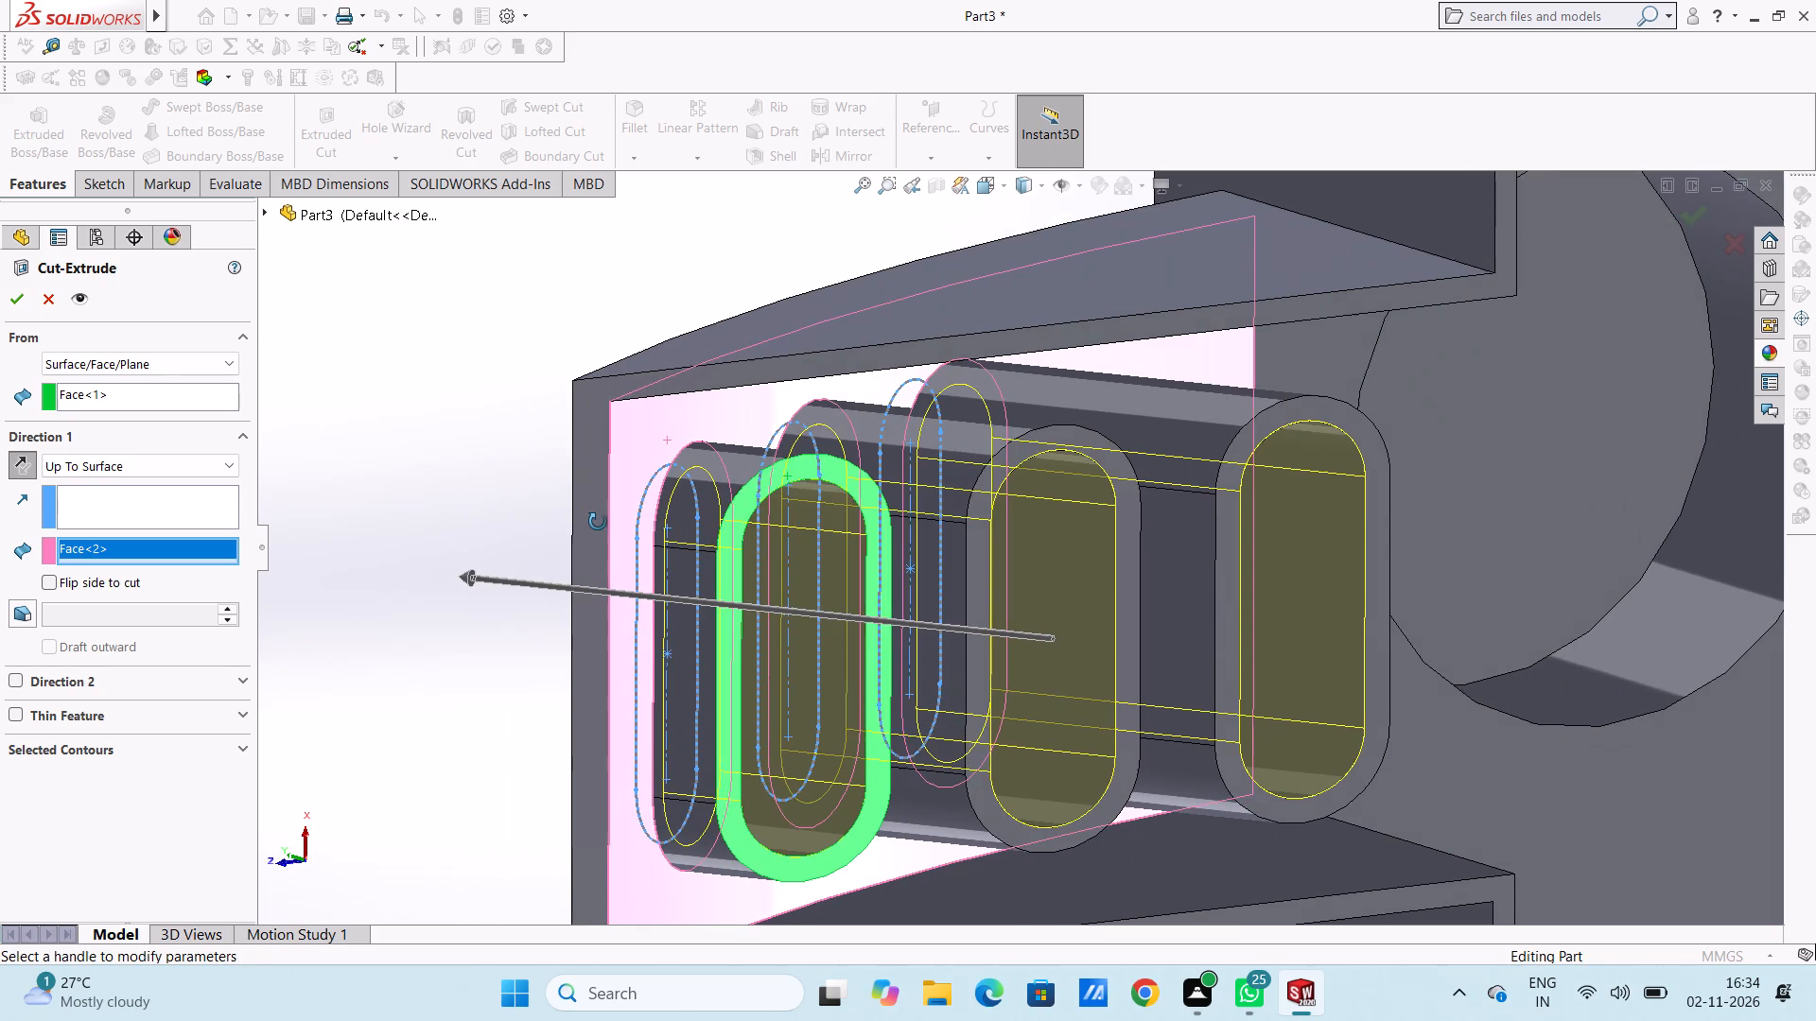
middle_click_drag(598, 522, 602, 522)
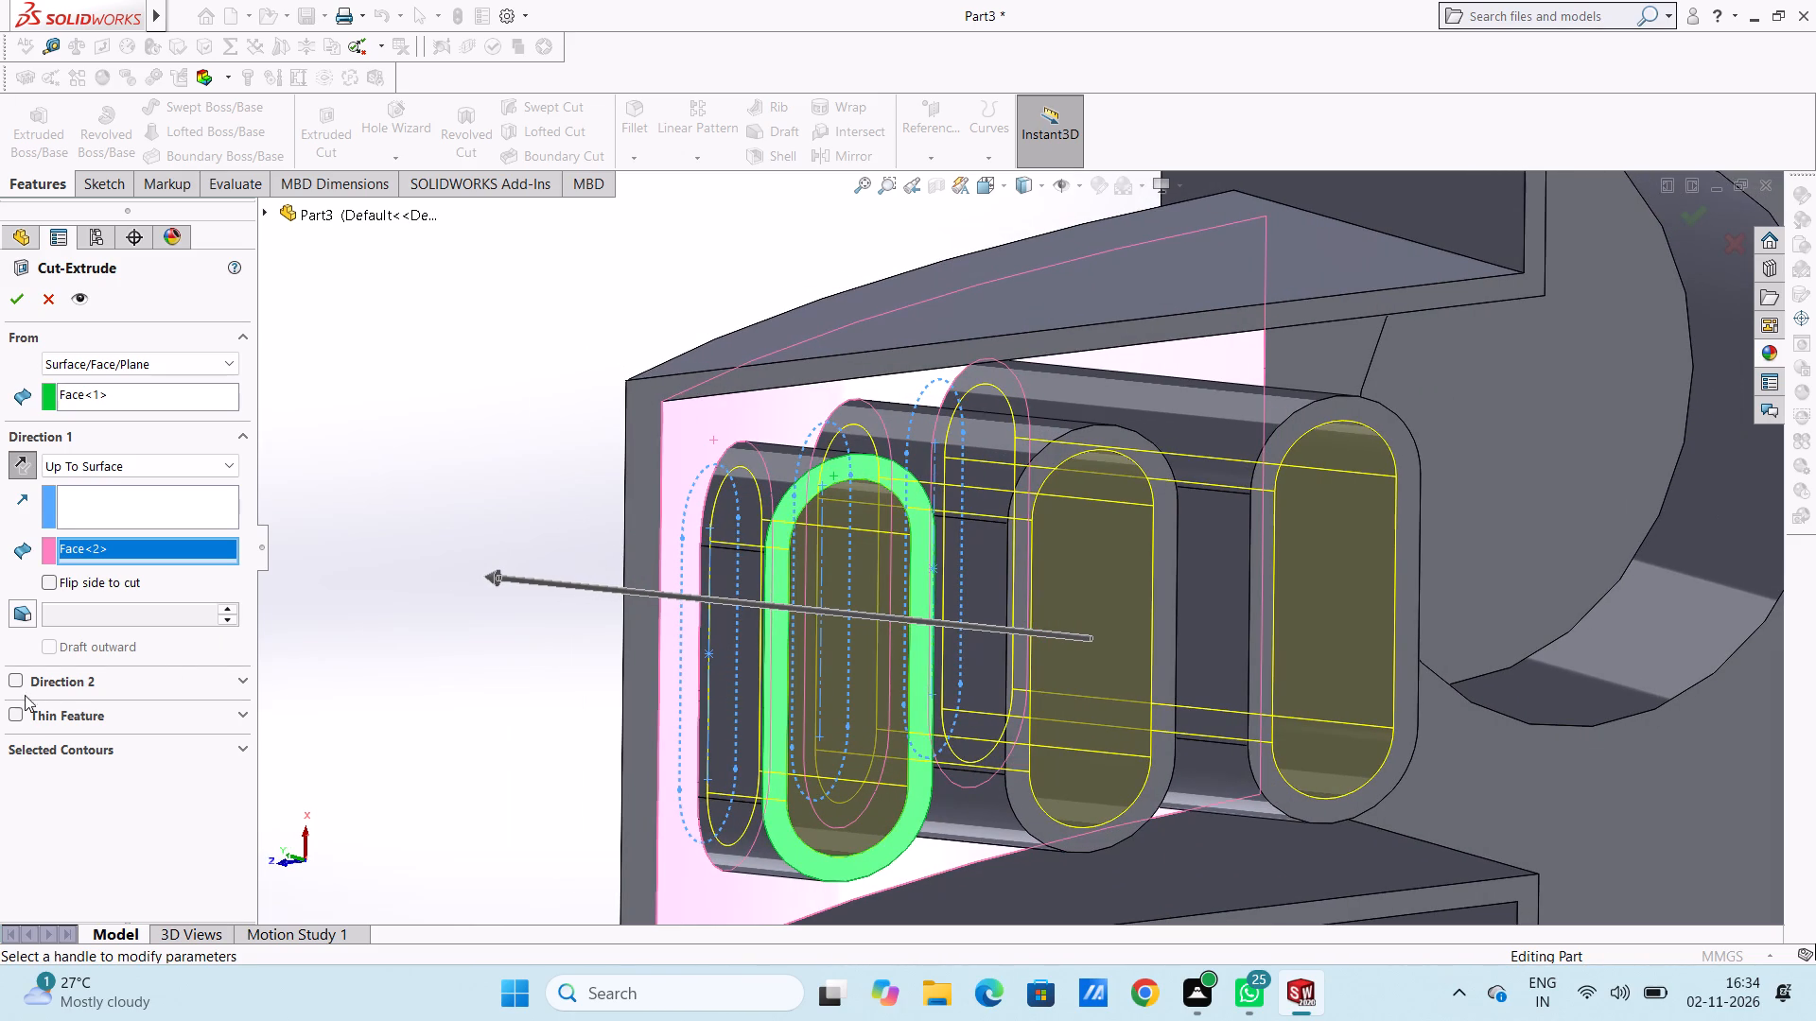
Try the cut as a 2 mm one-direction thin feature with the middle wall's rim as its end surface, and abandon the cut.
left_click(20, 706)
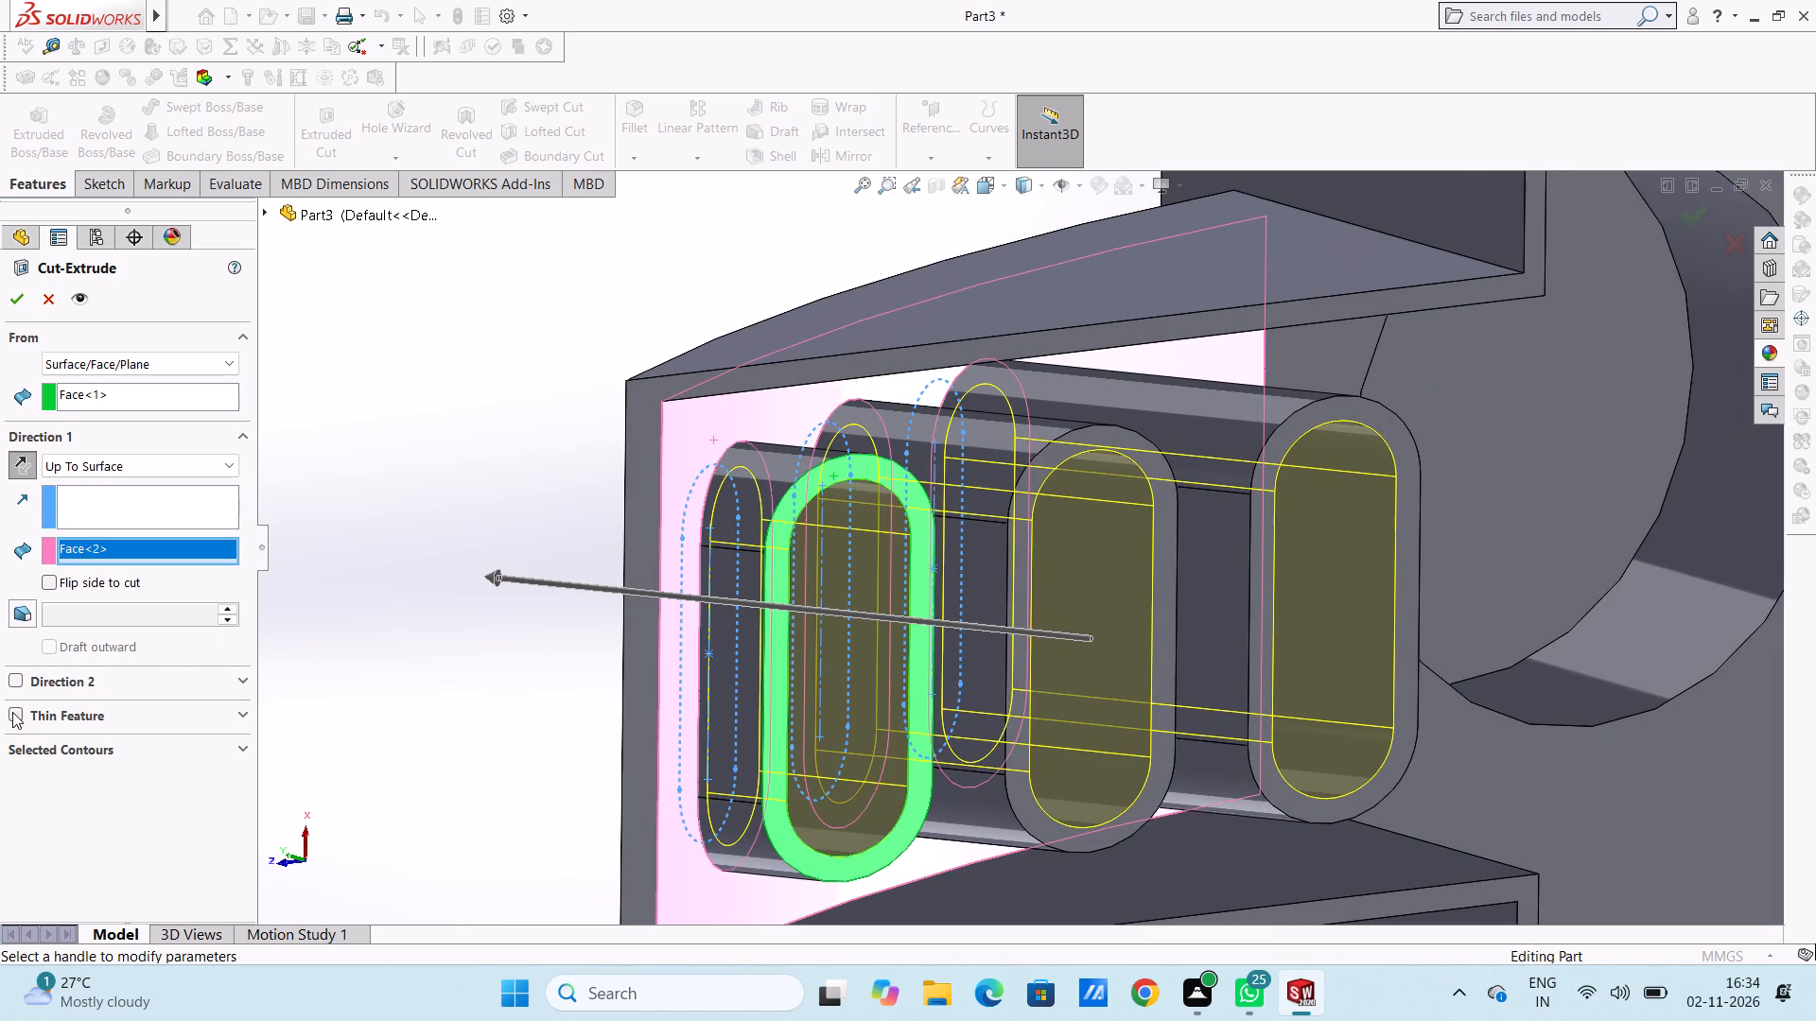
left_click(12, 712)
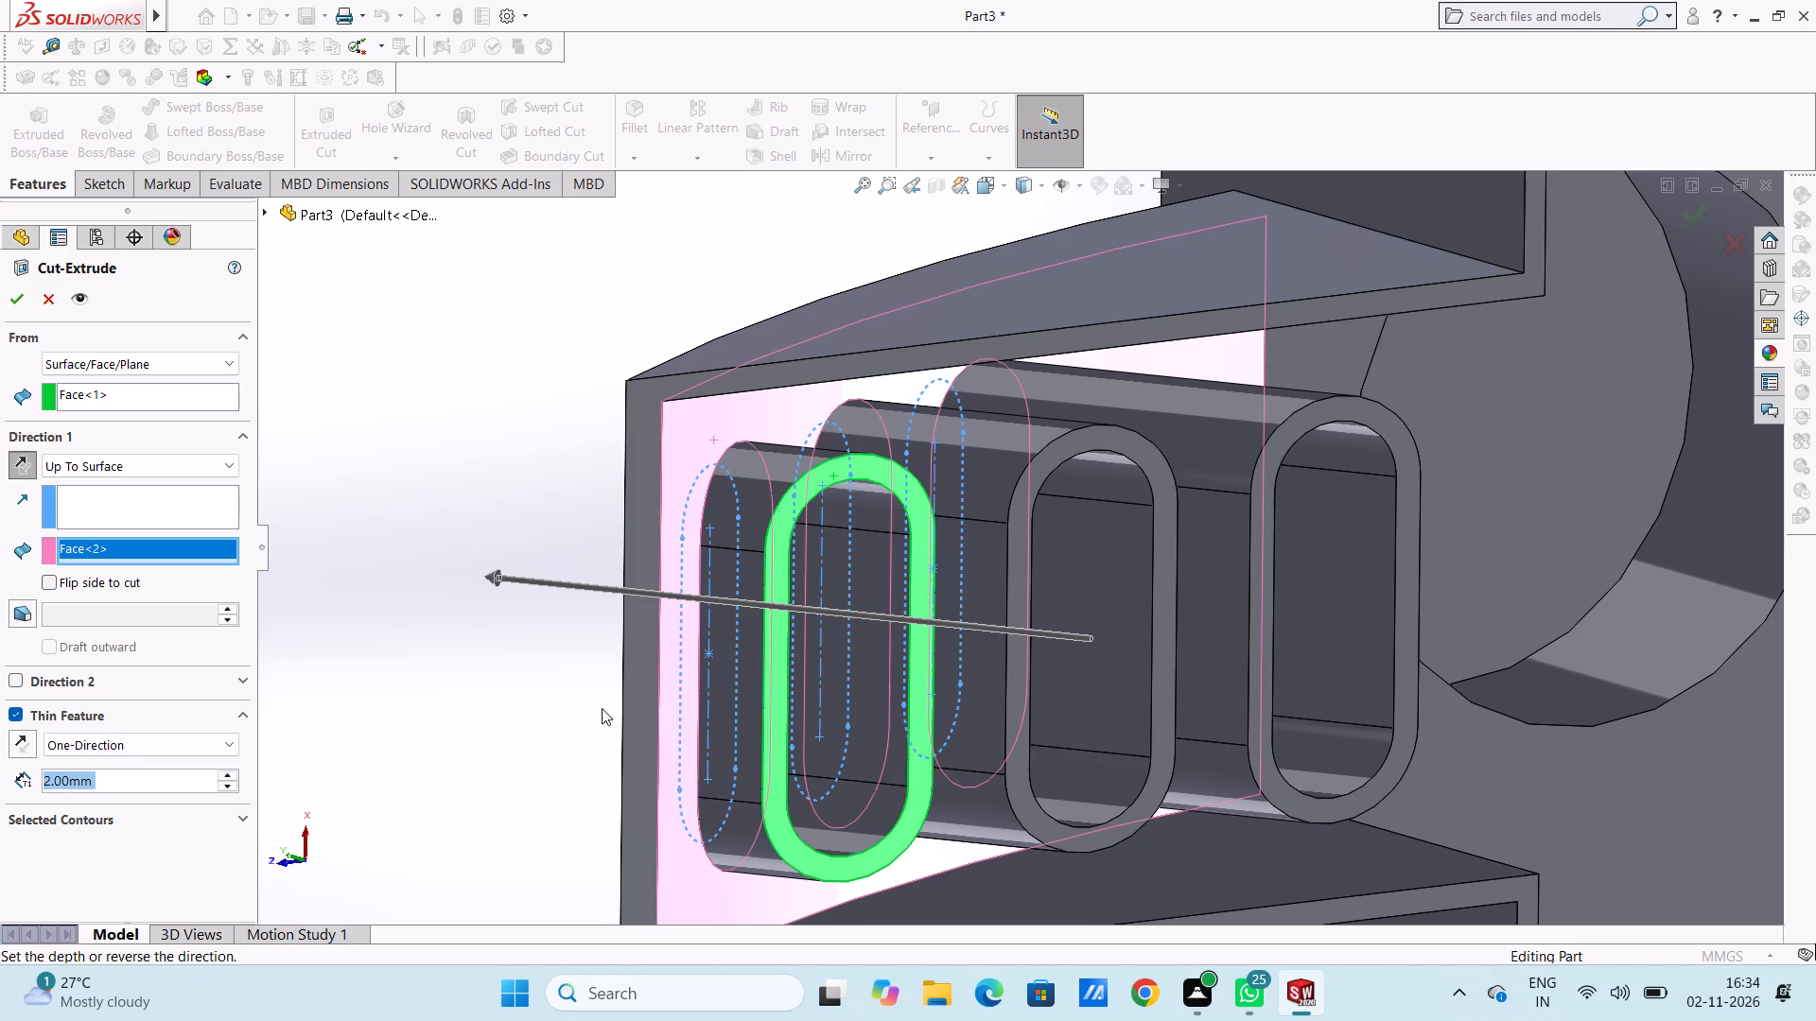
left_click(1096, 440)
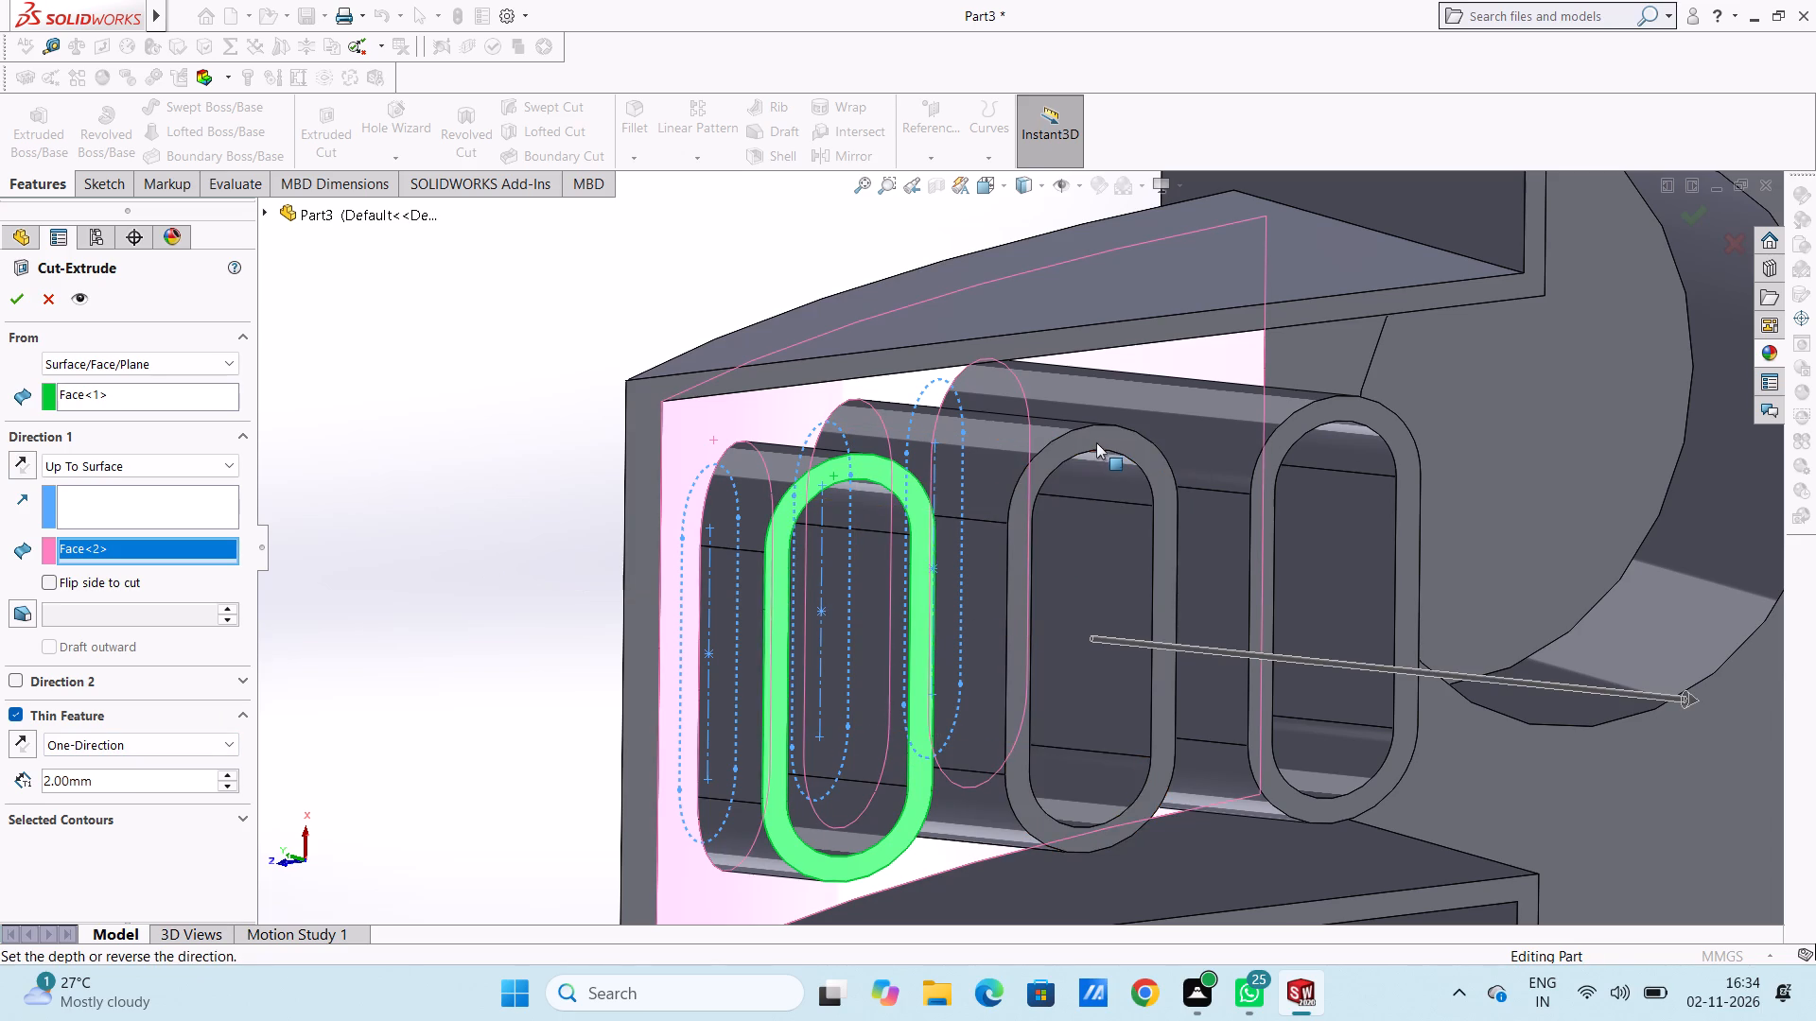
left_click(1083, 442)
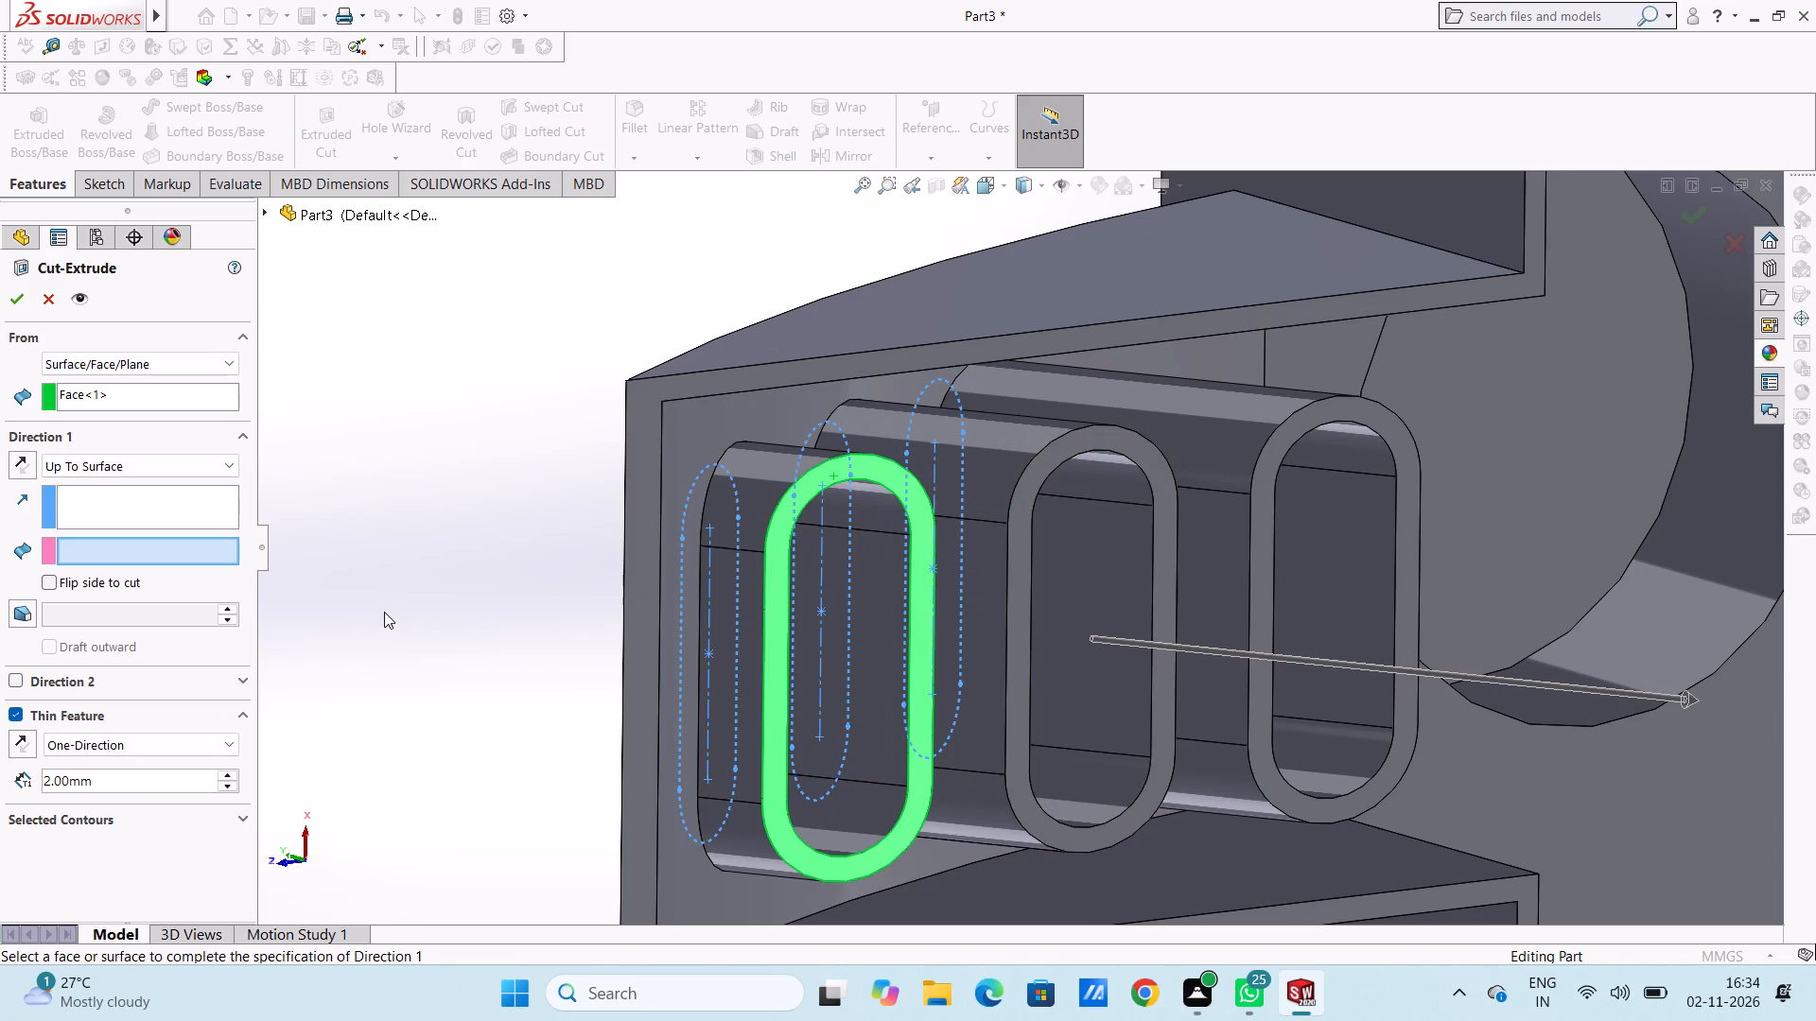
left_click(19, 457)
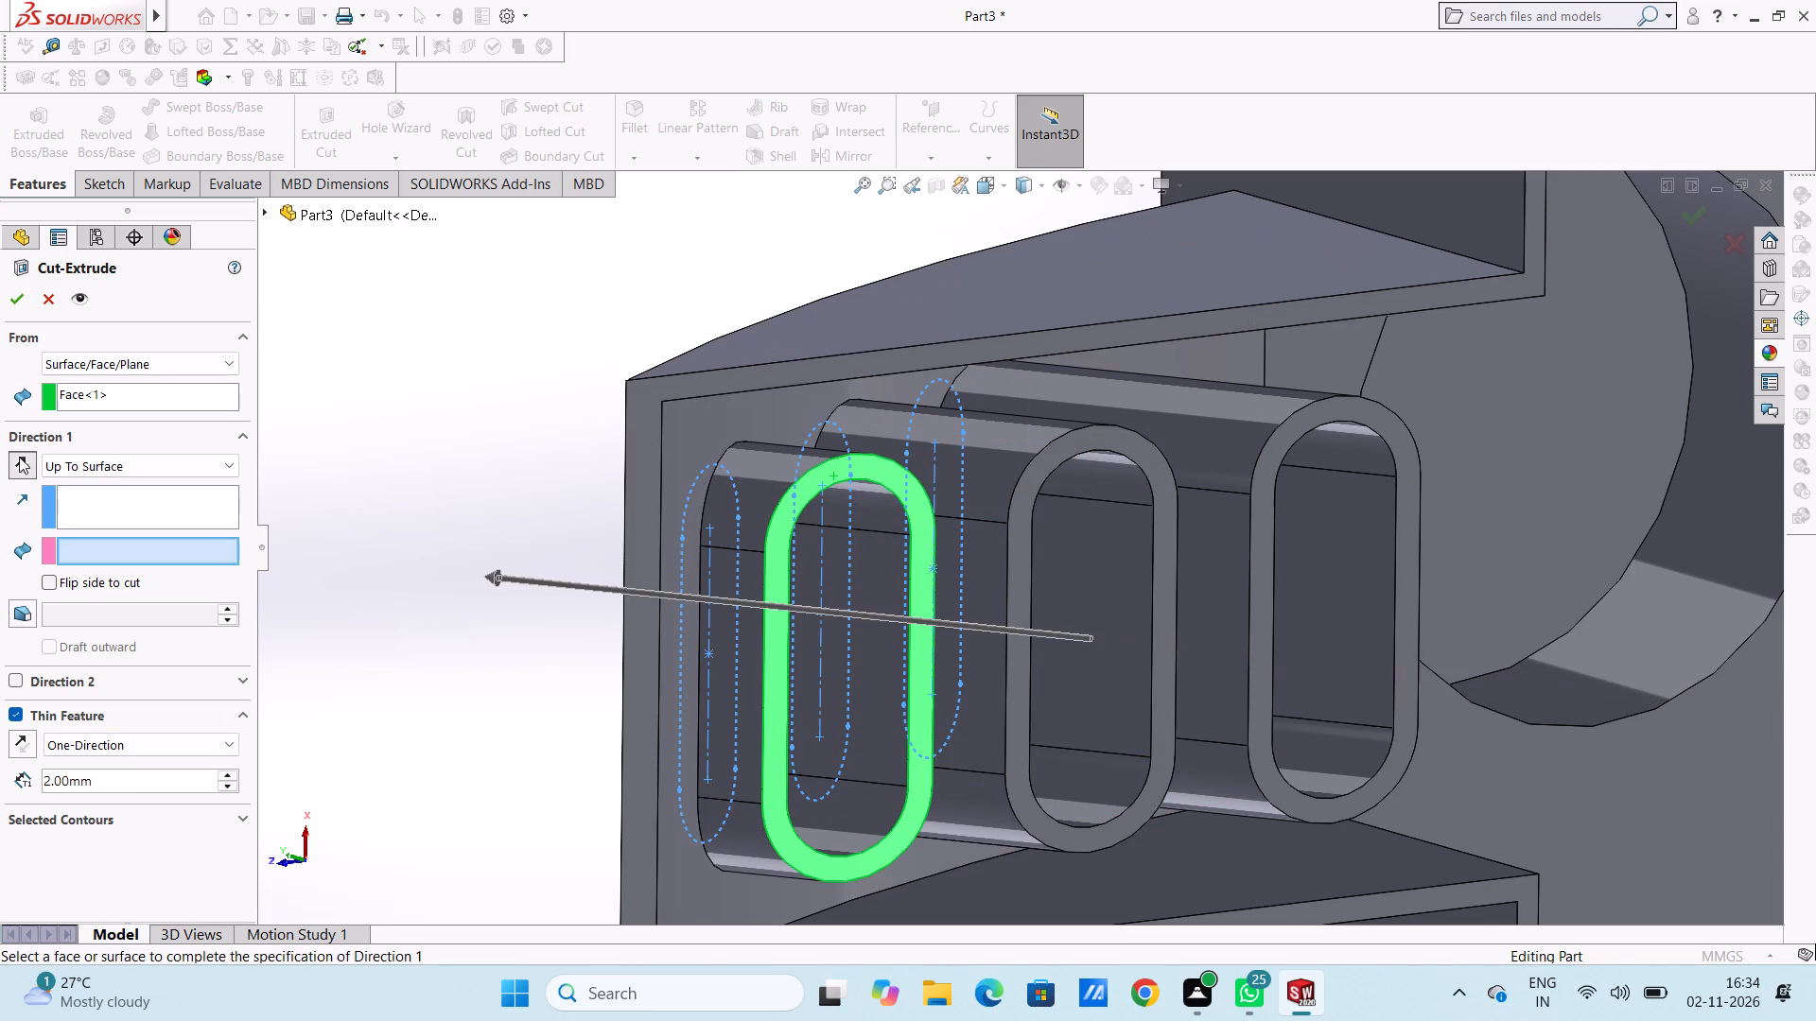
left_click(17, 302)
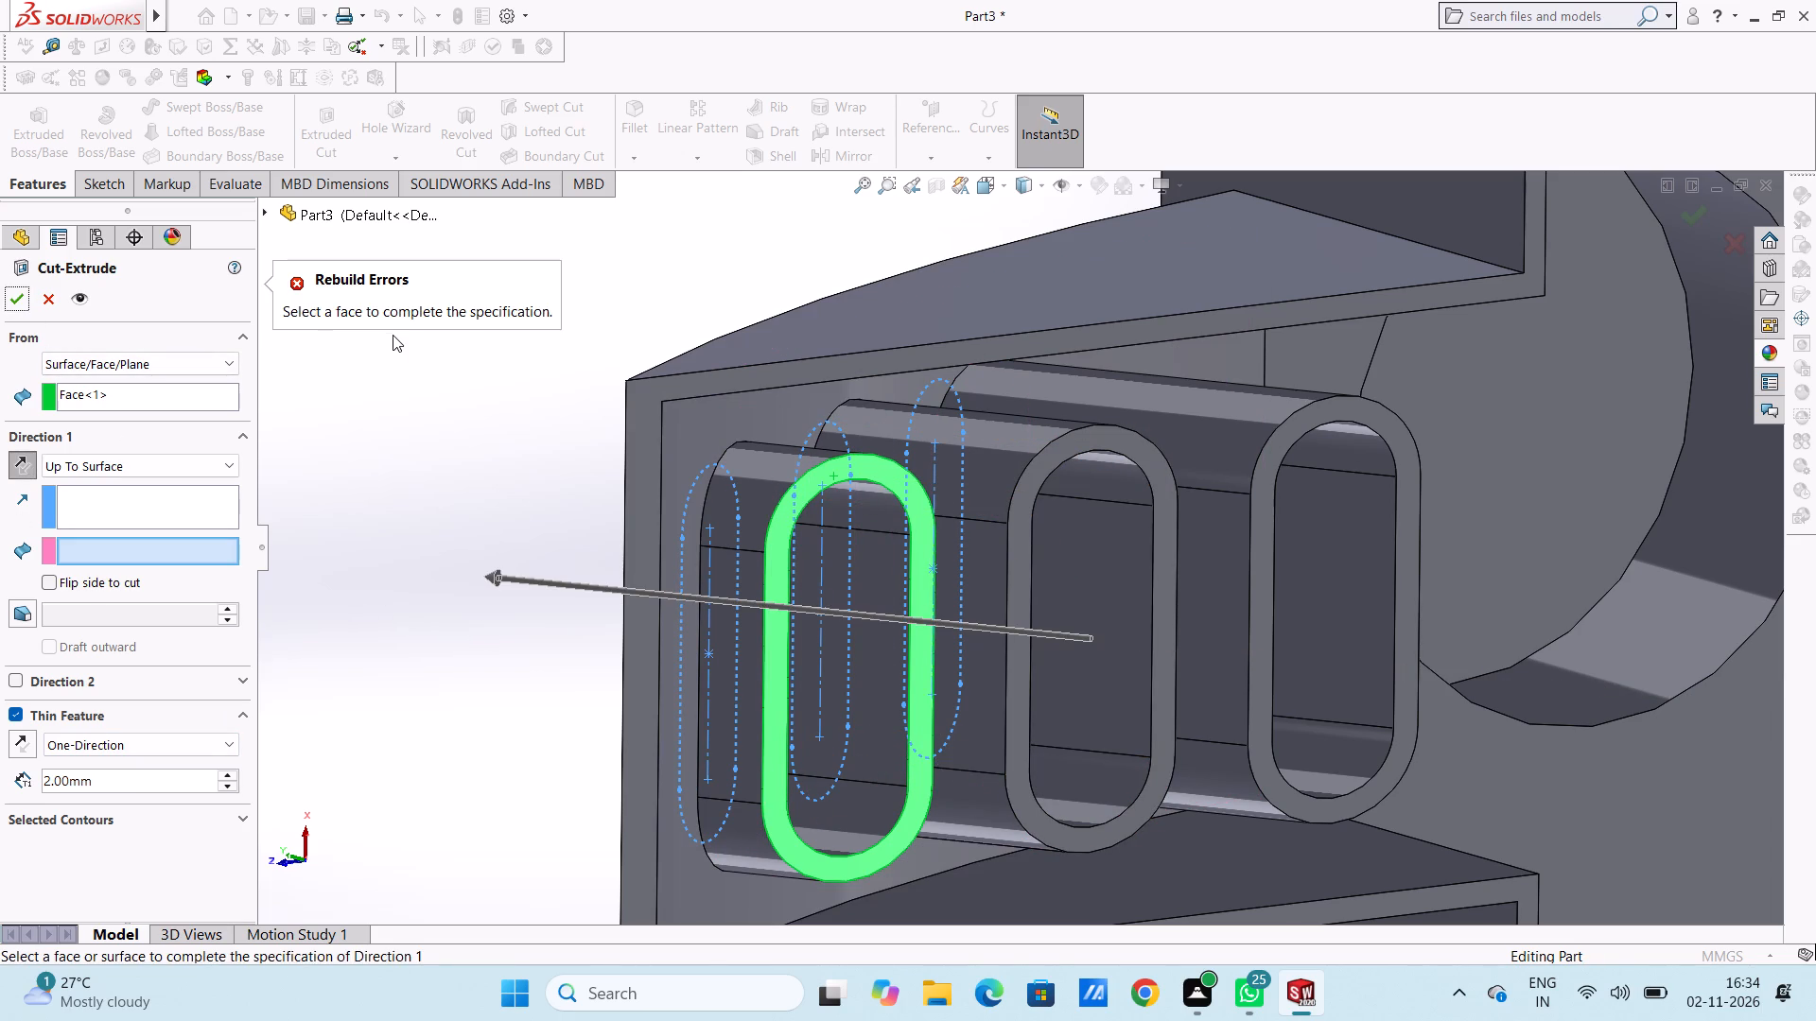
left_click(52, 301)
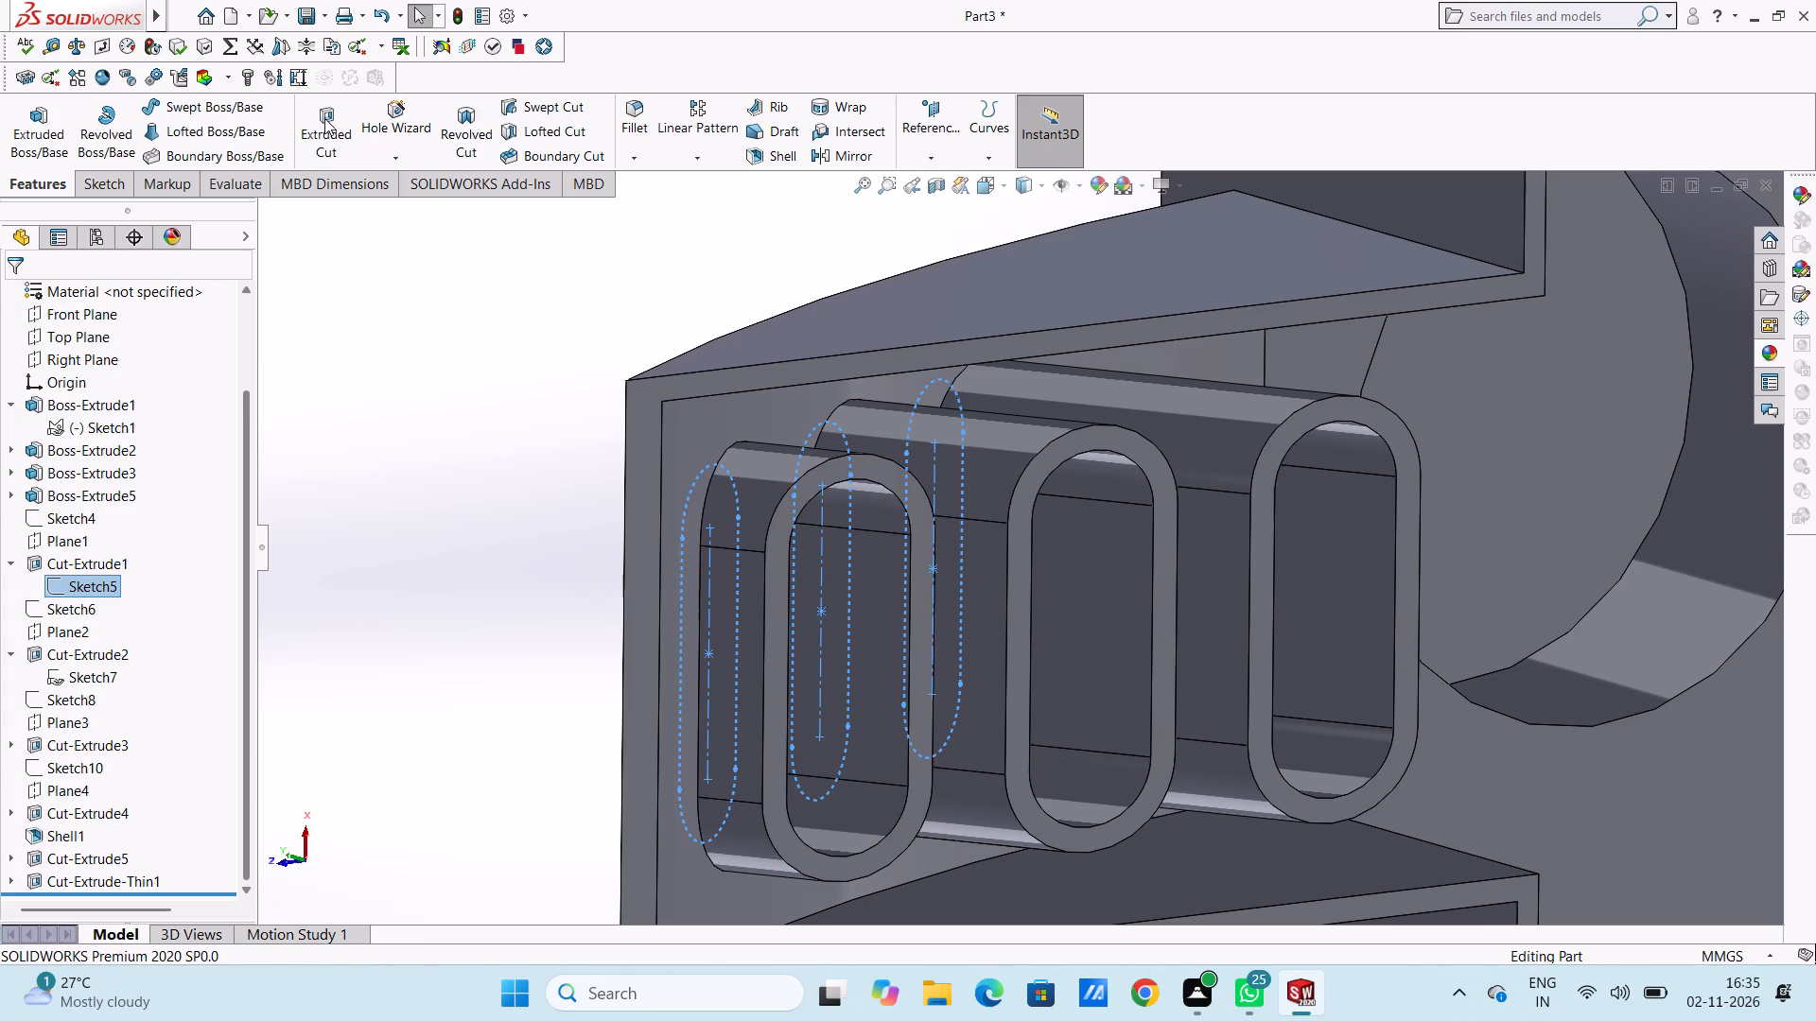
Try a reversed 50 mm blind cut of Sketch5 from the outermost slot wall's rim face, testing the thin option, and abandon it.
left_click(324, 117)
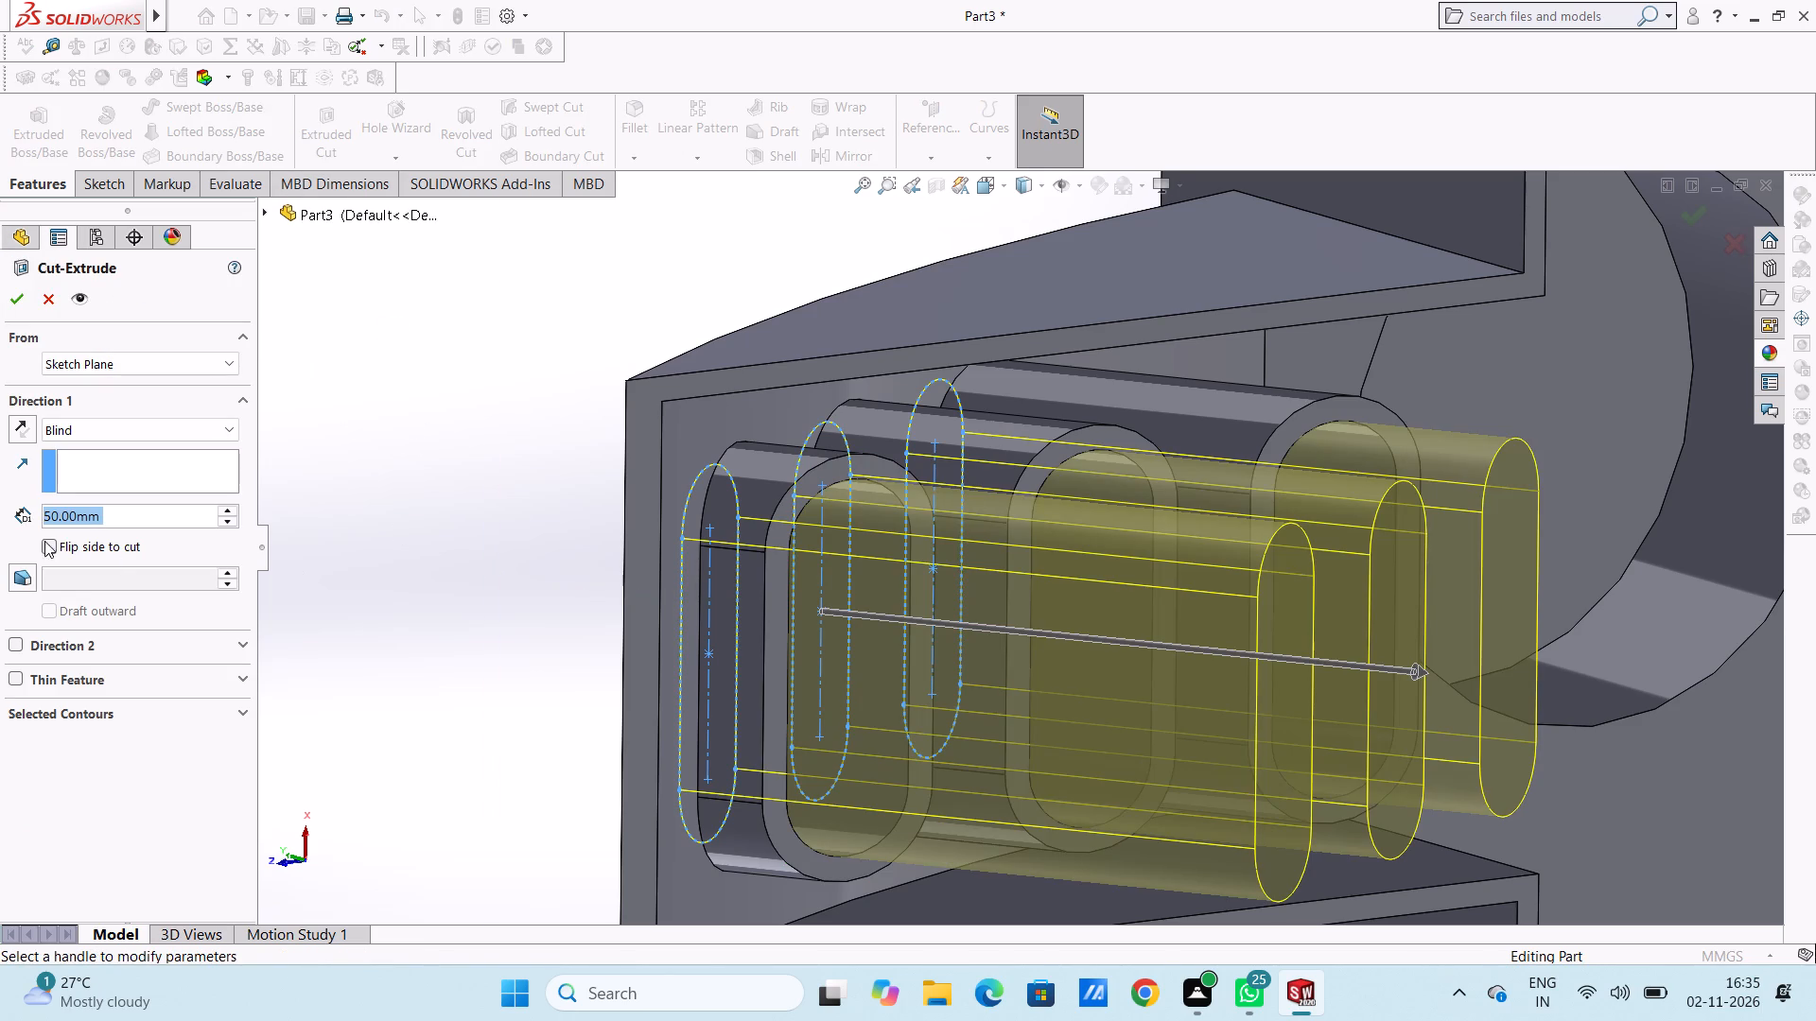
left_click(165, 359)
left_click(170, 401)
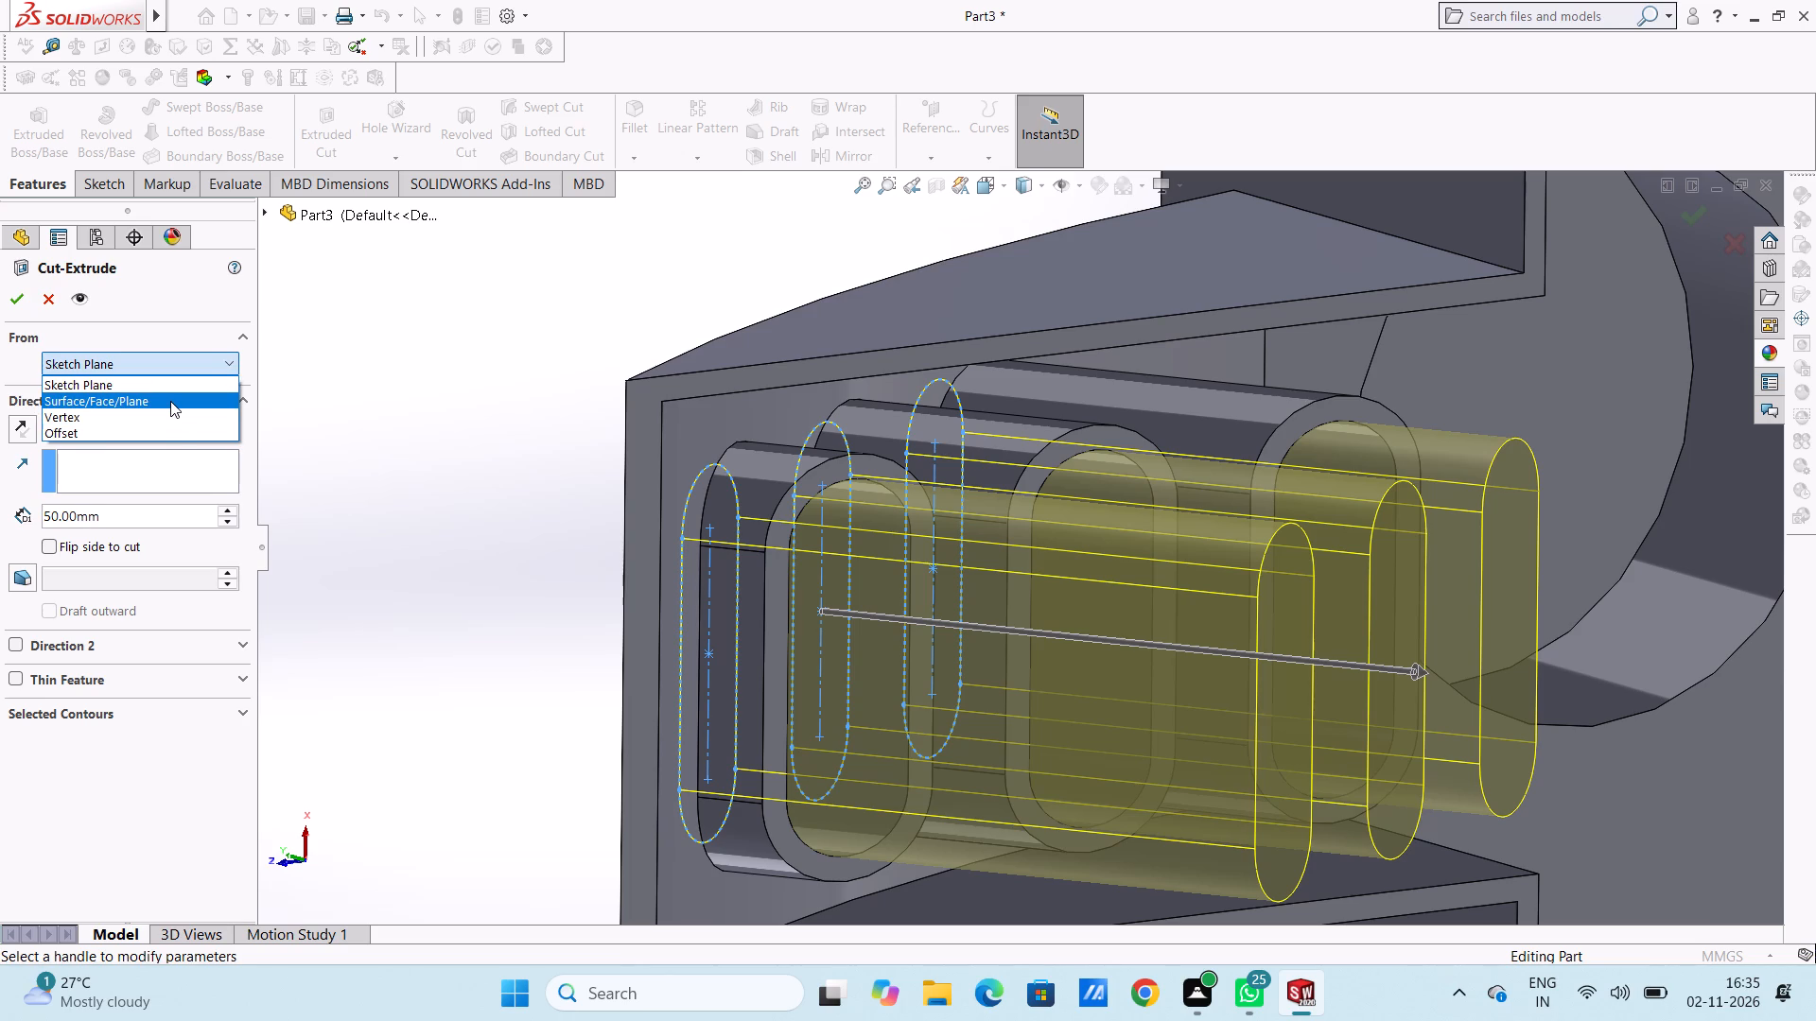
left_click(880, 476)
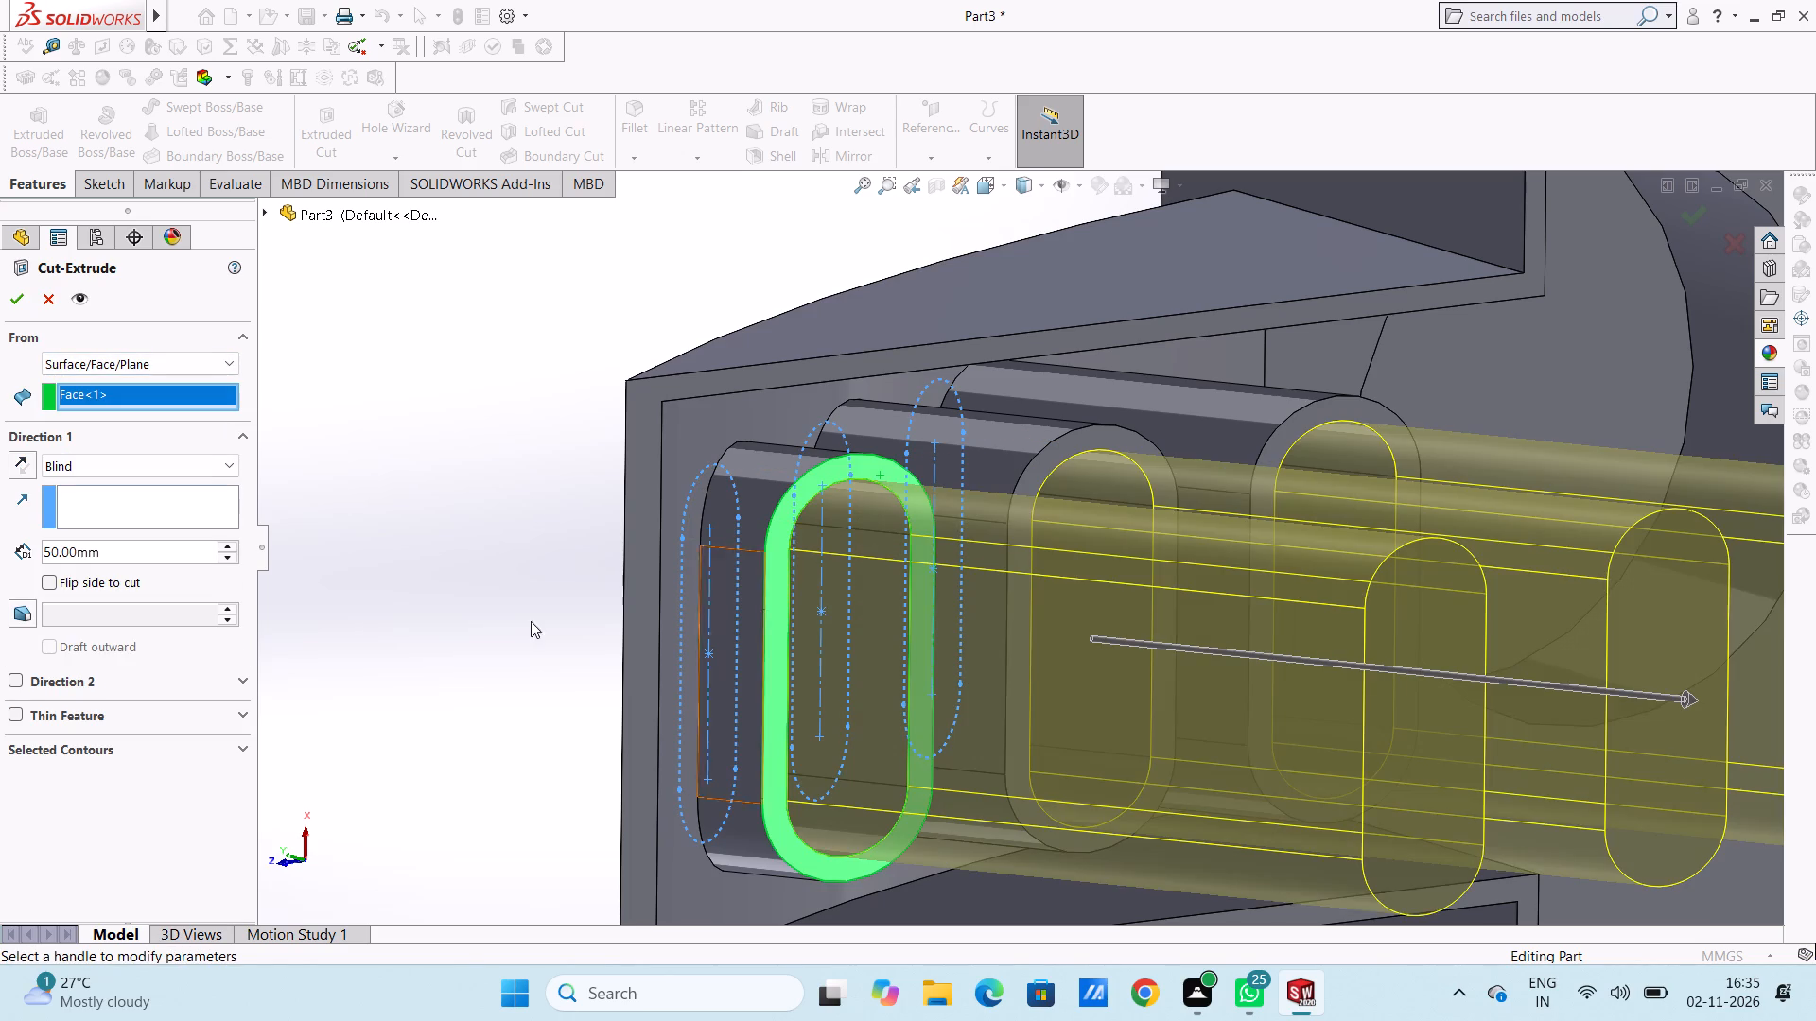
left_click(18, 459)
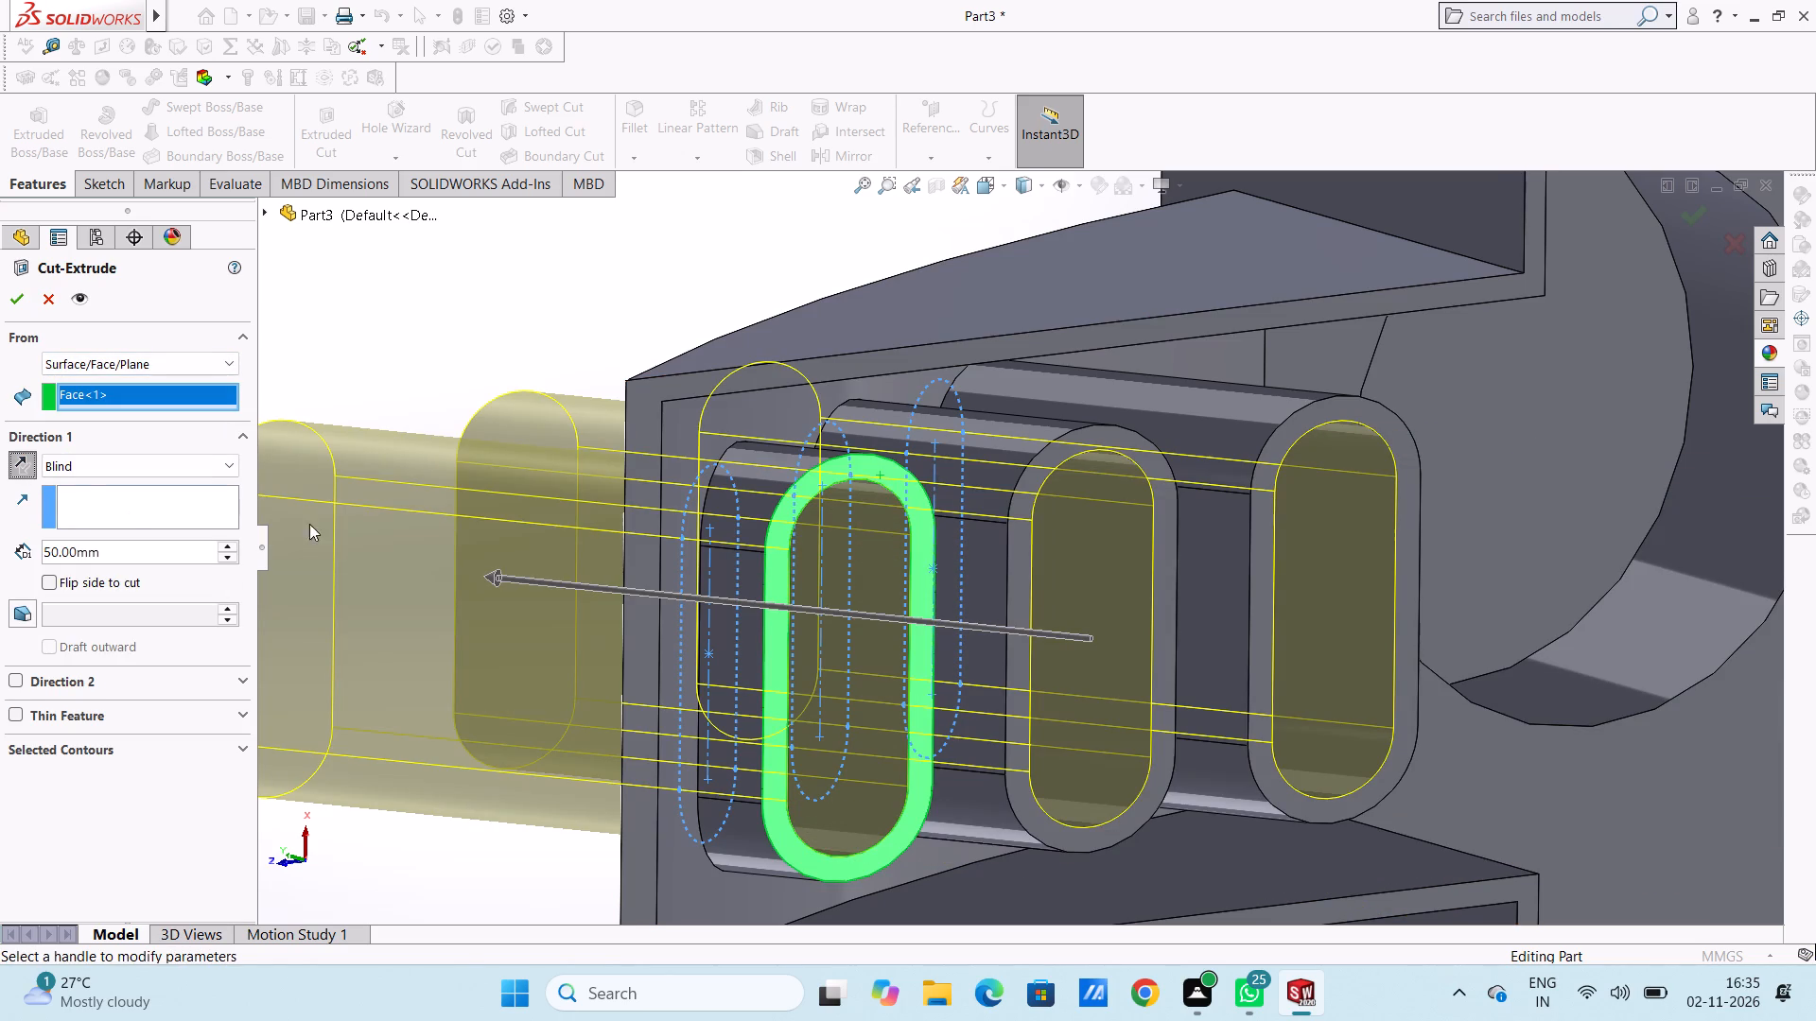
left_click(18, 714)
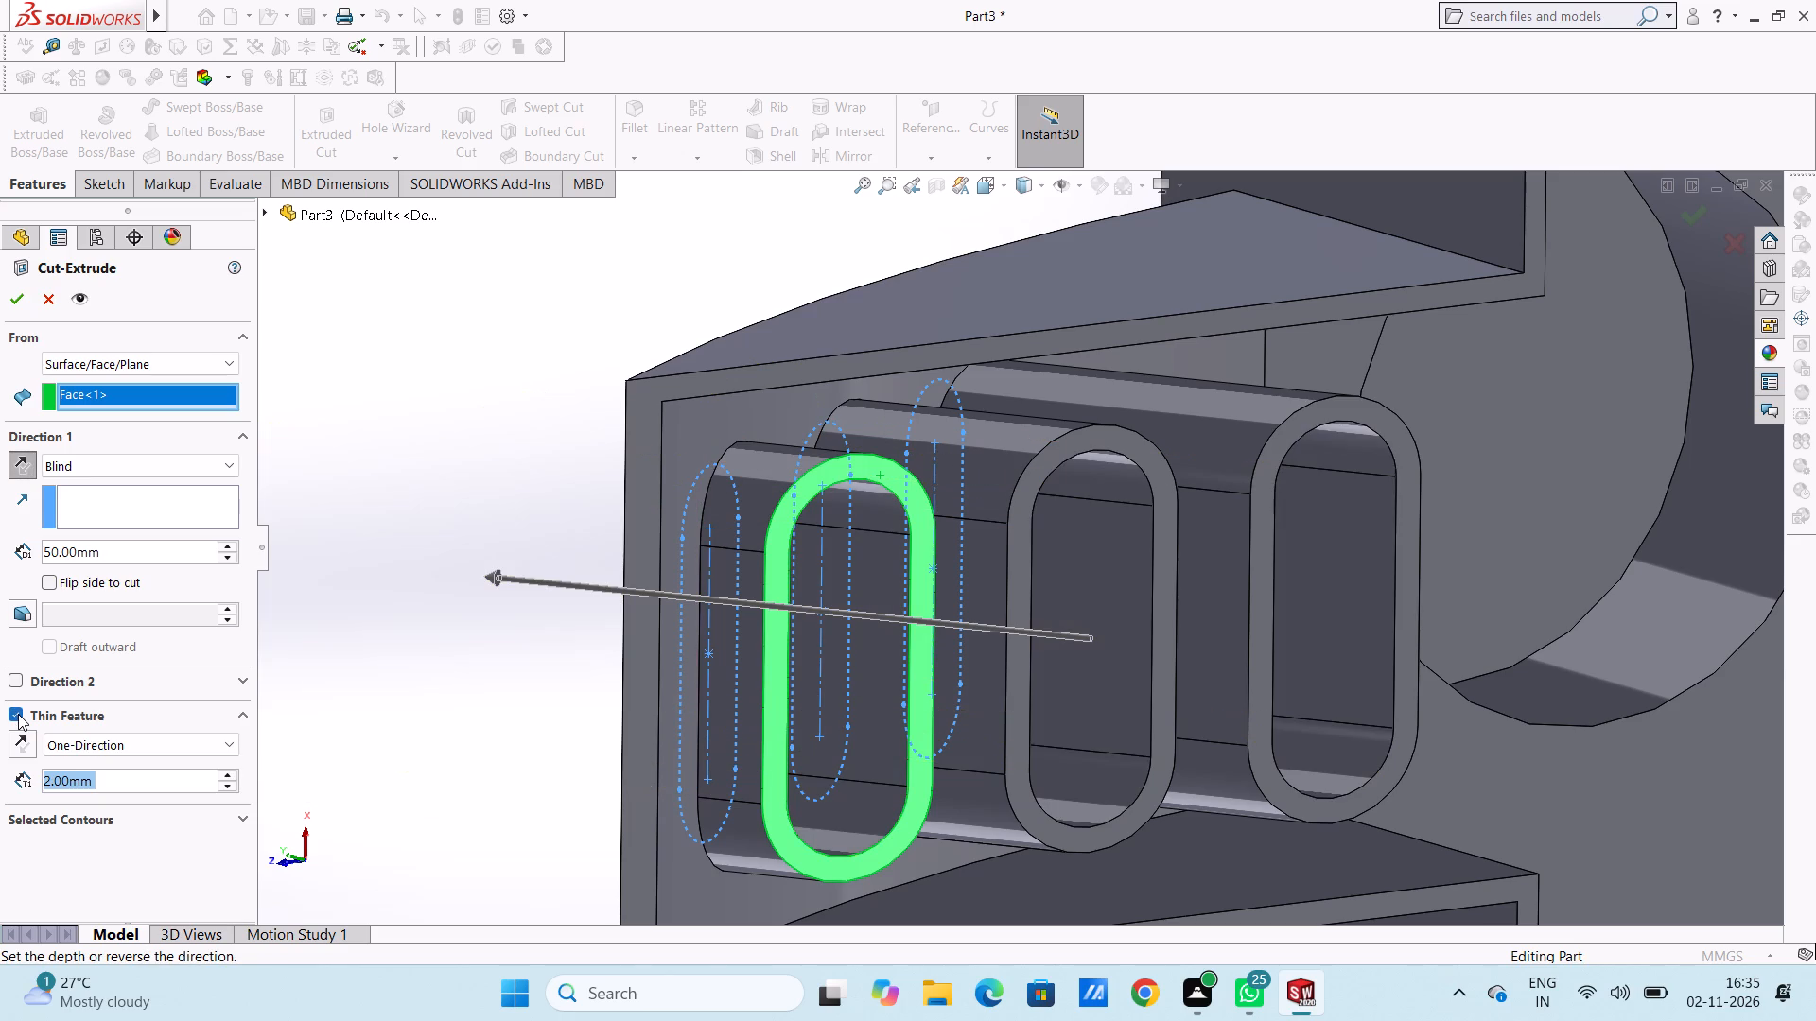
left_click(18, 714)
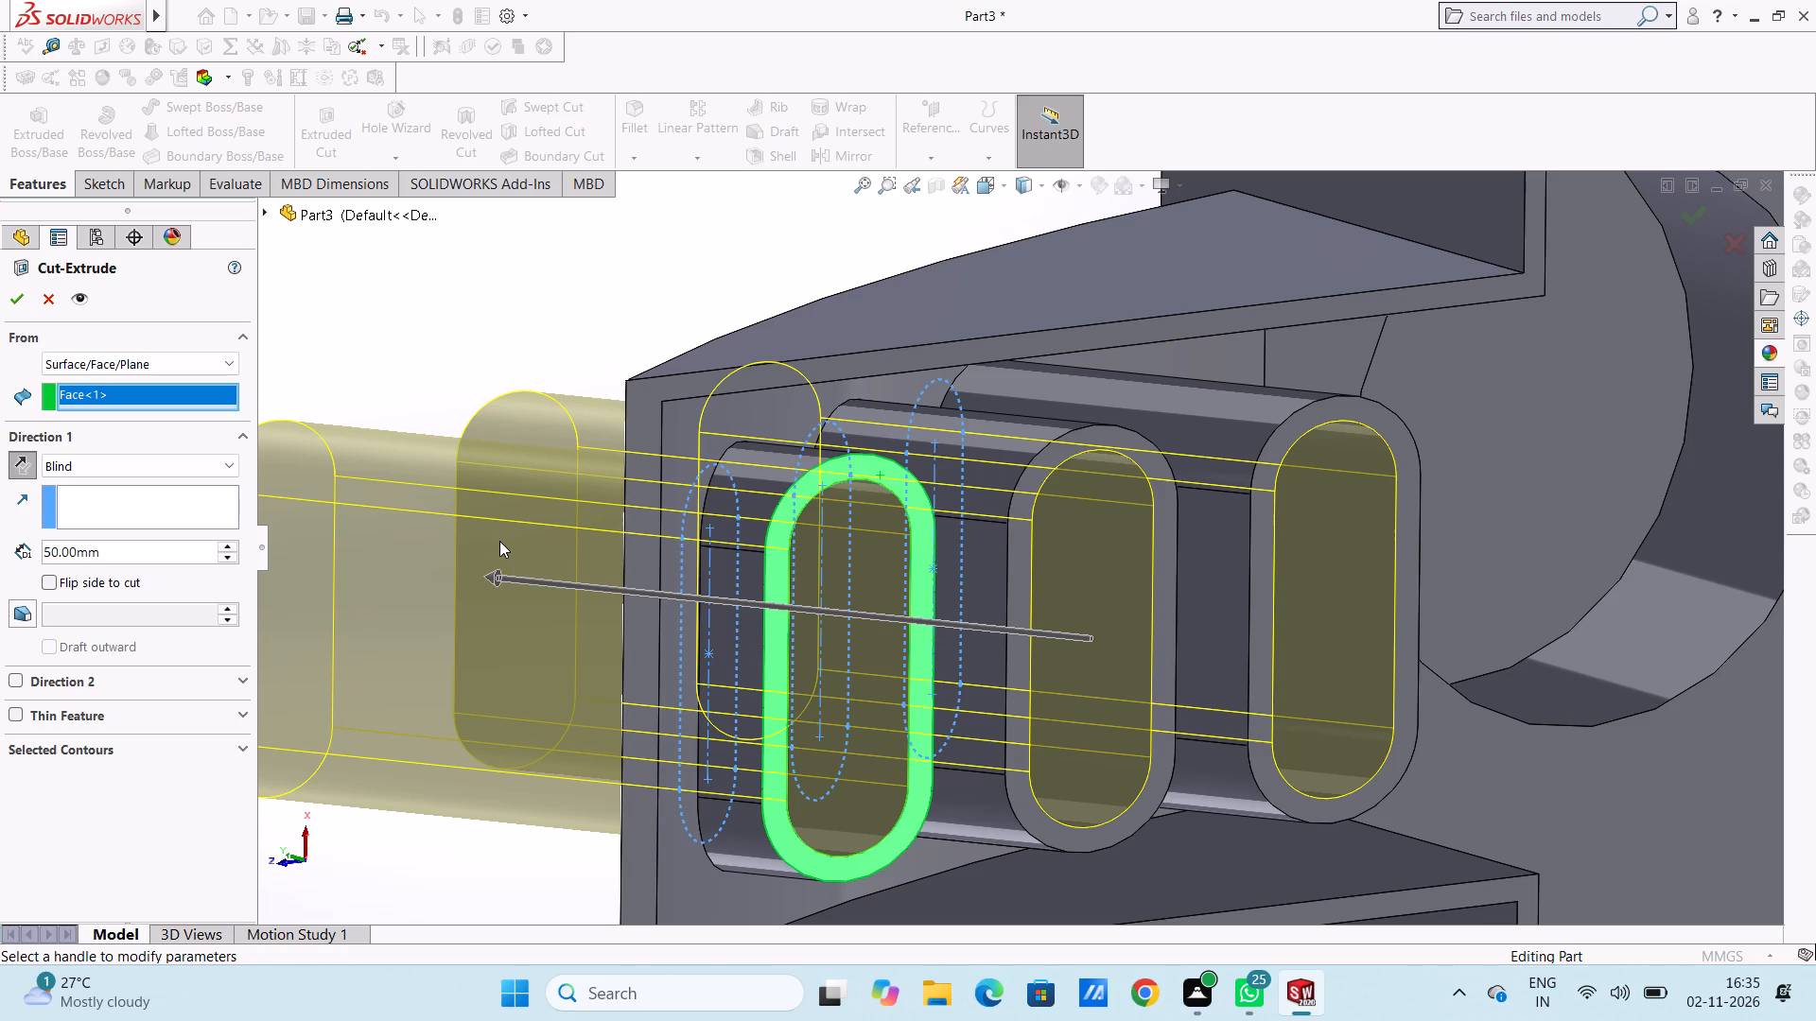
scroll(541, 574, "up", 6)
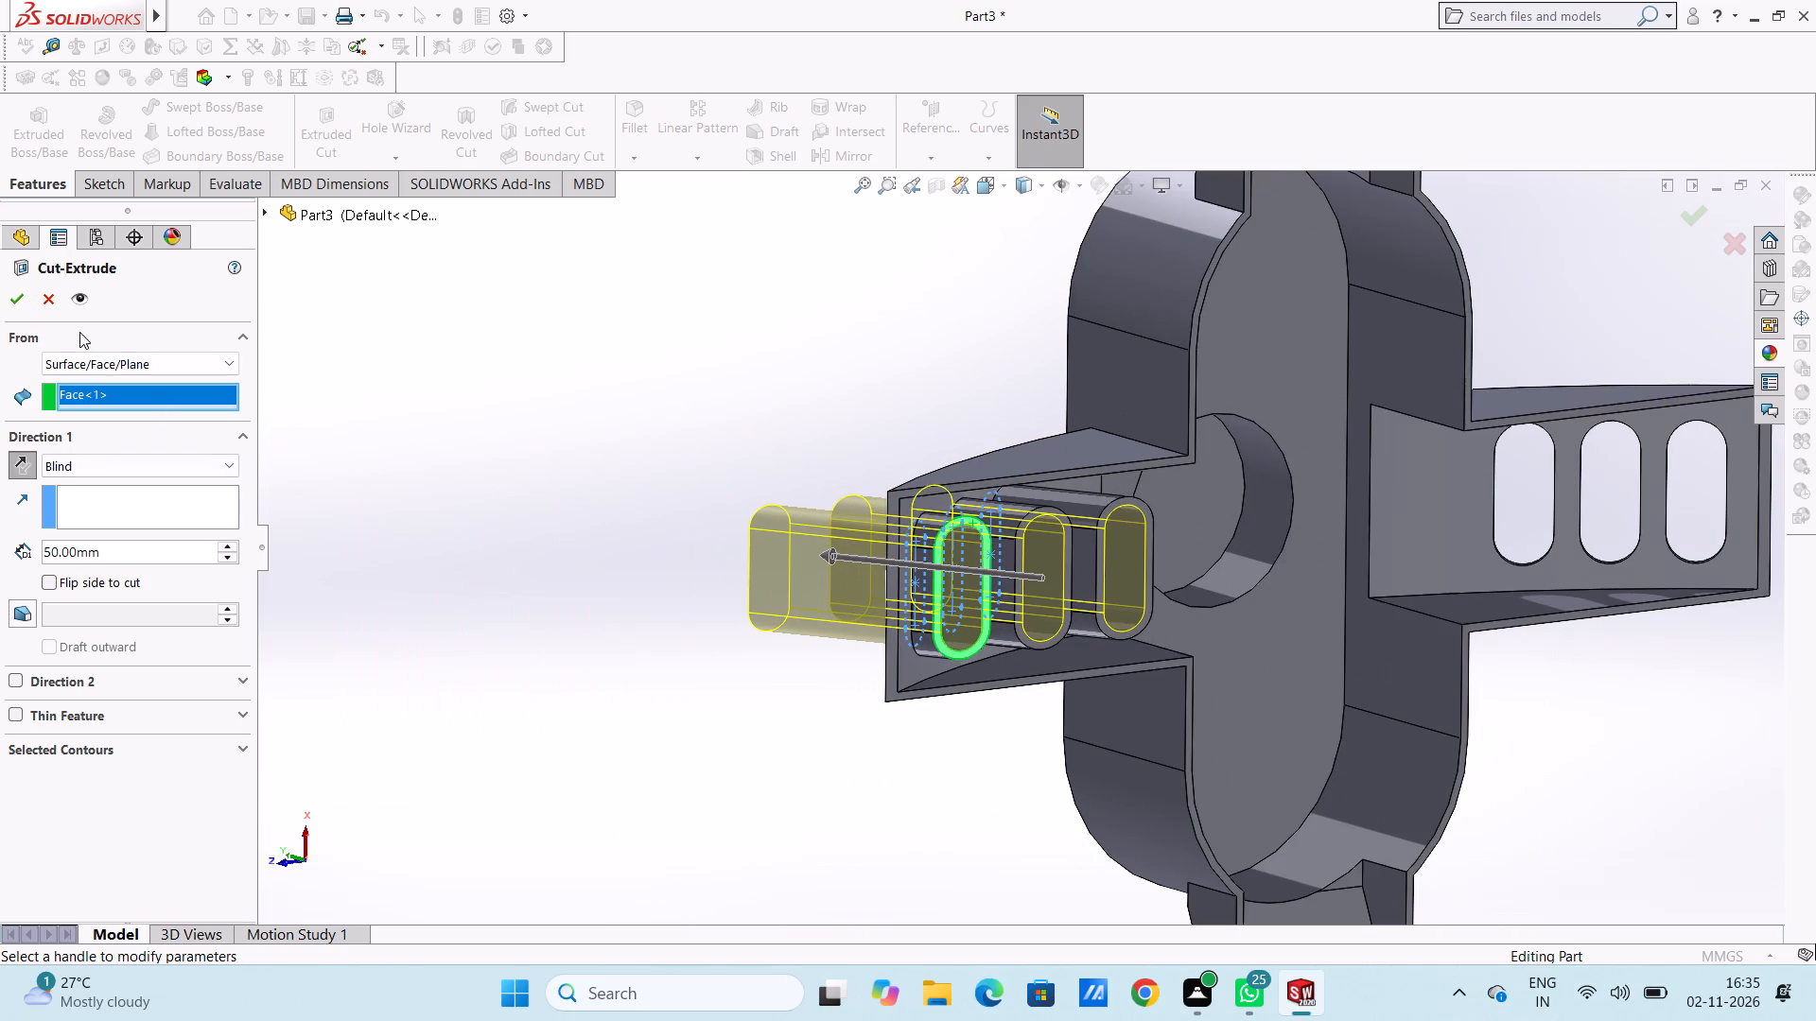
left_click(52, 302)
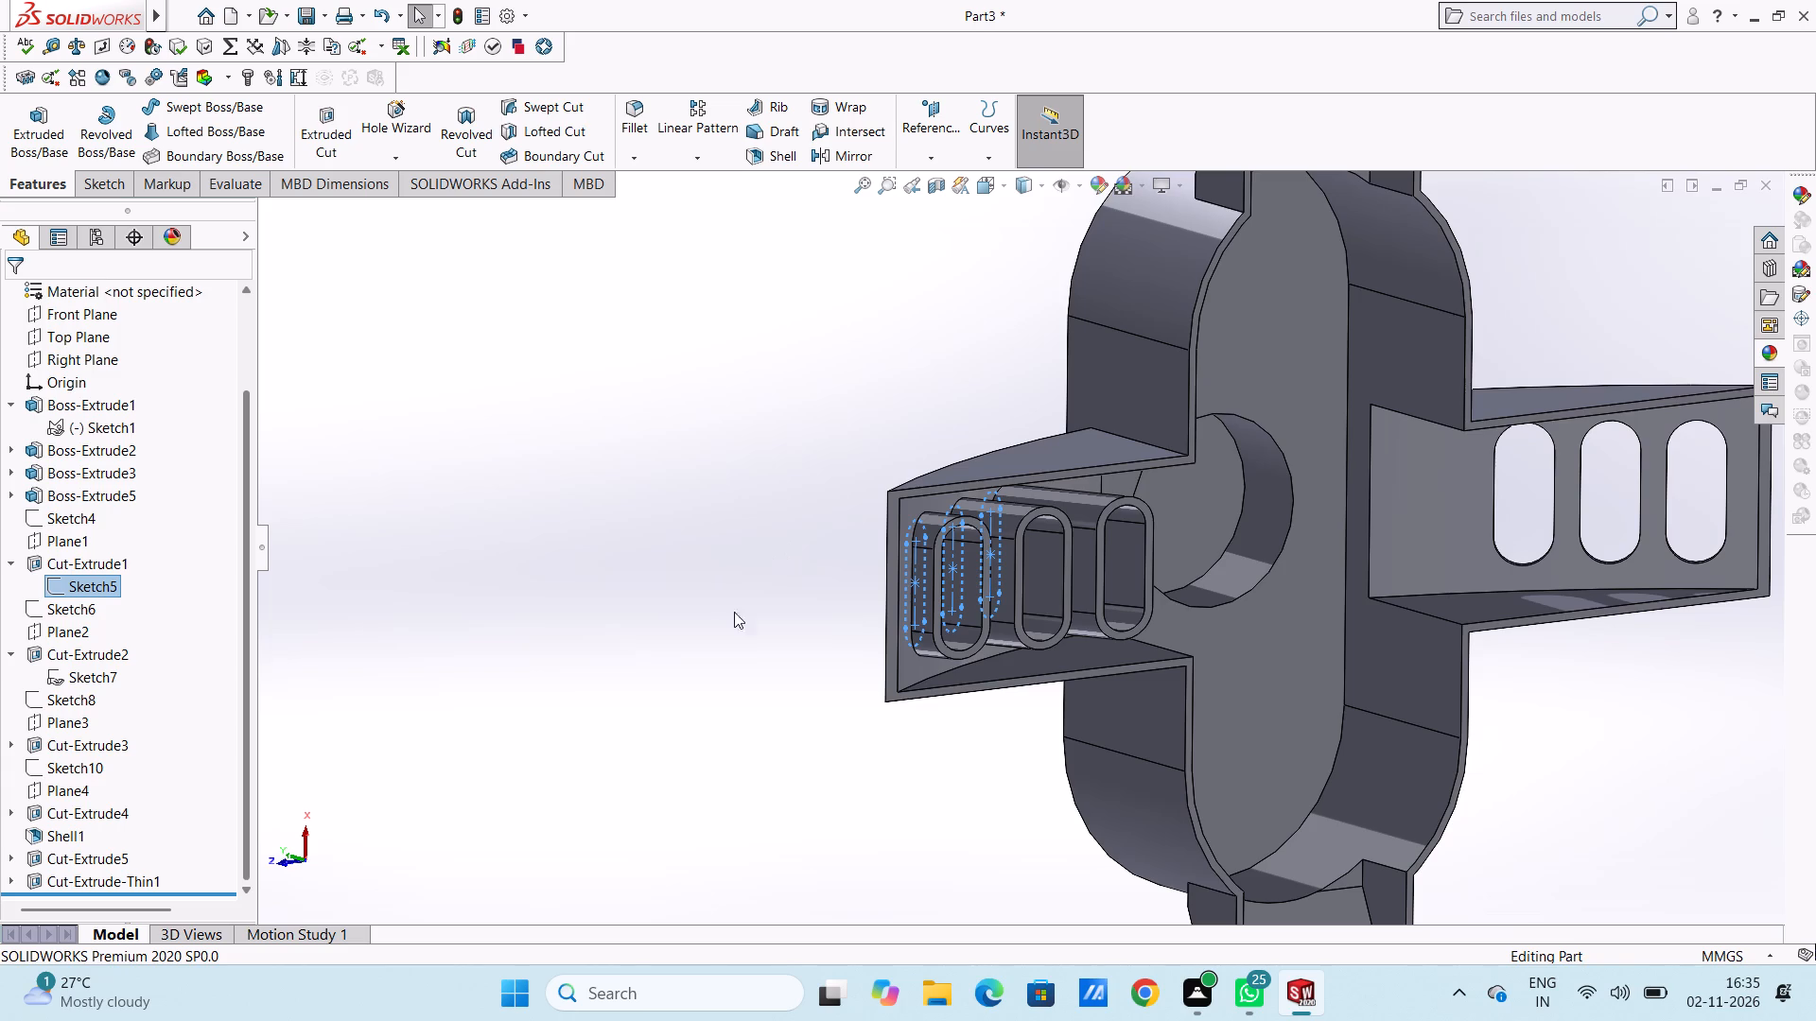
Open a new sketch on the rim face of the middle raised slot wall in the side feature.
scroll(1039, 571, "down", 5)
scroll(1102, 458, "down", 4)
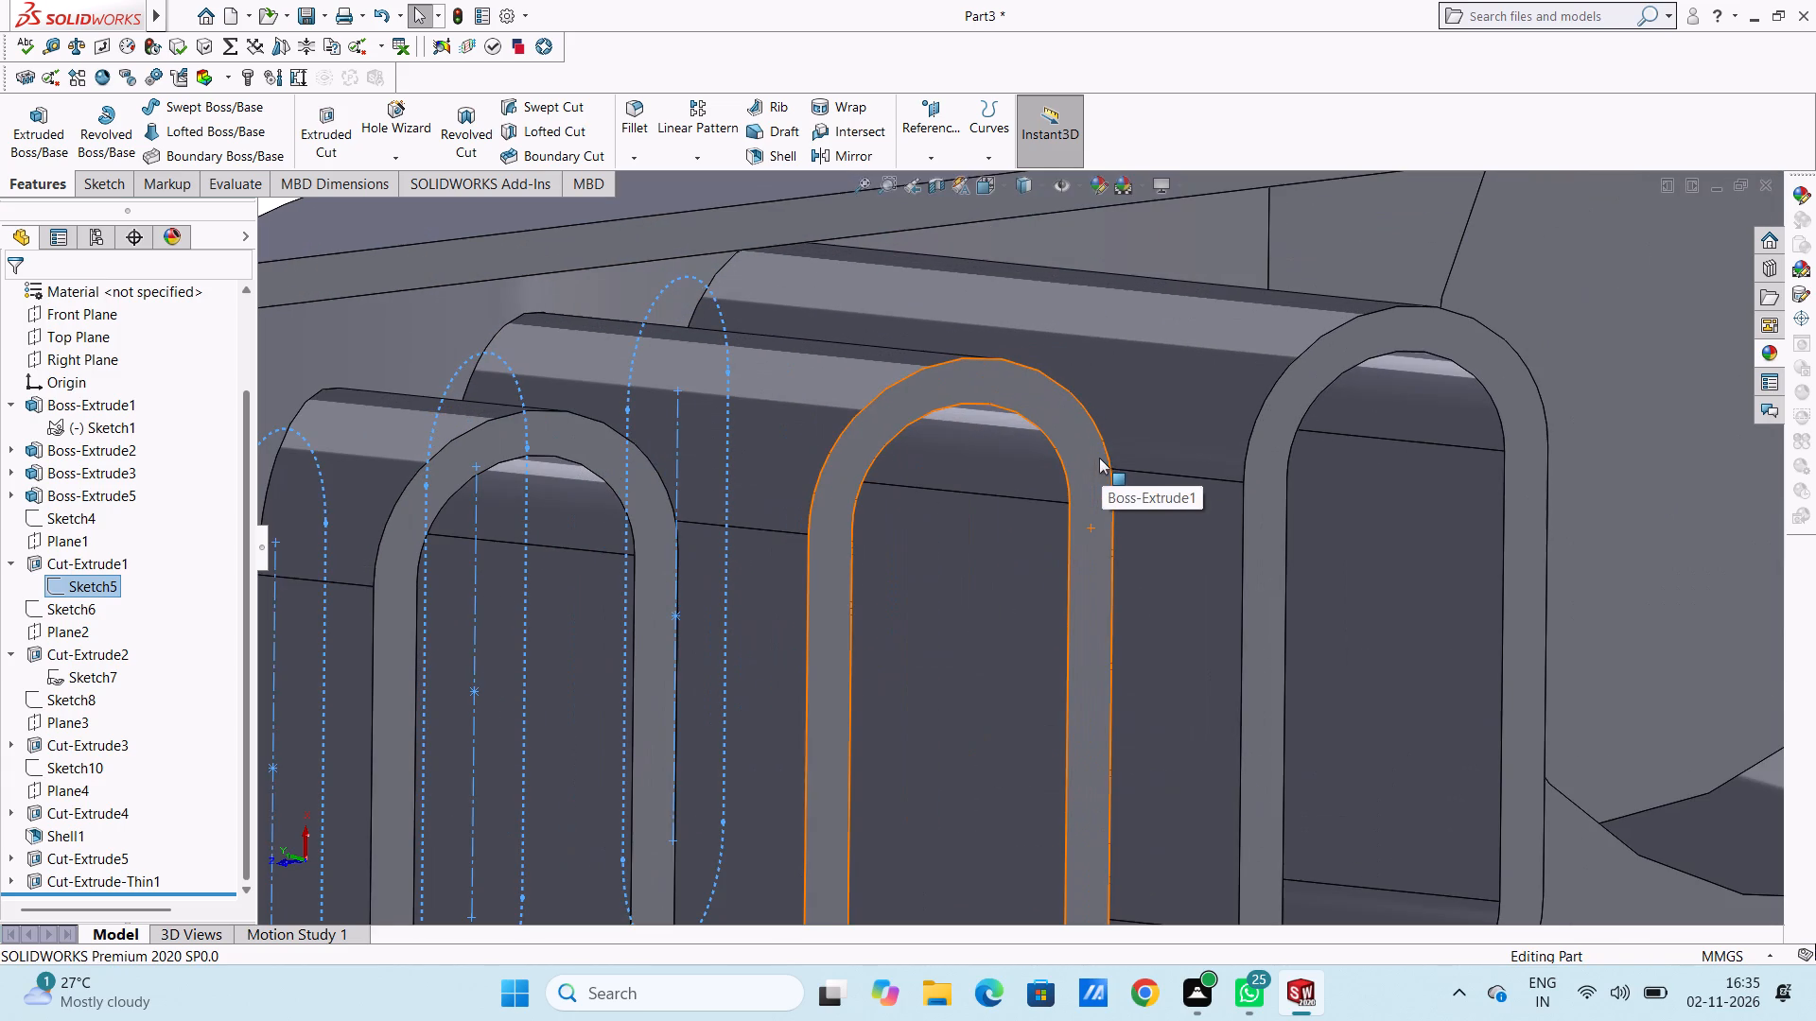
left_click(1075, 453)
scroll(1152, 497, "up", 5)
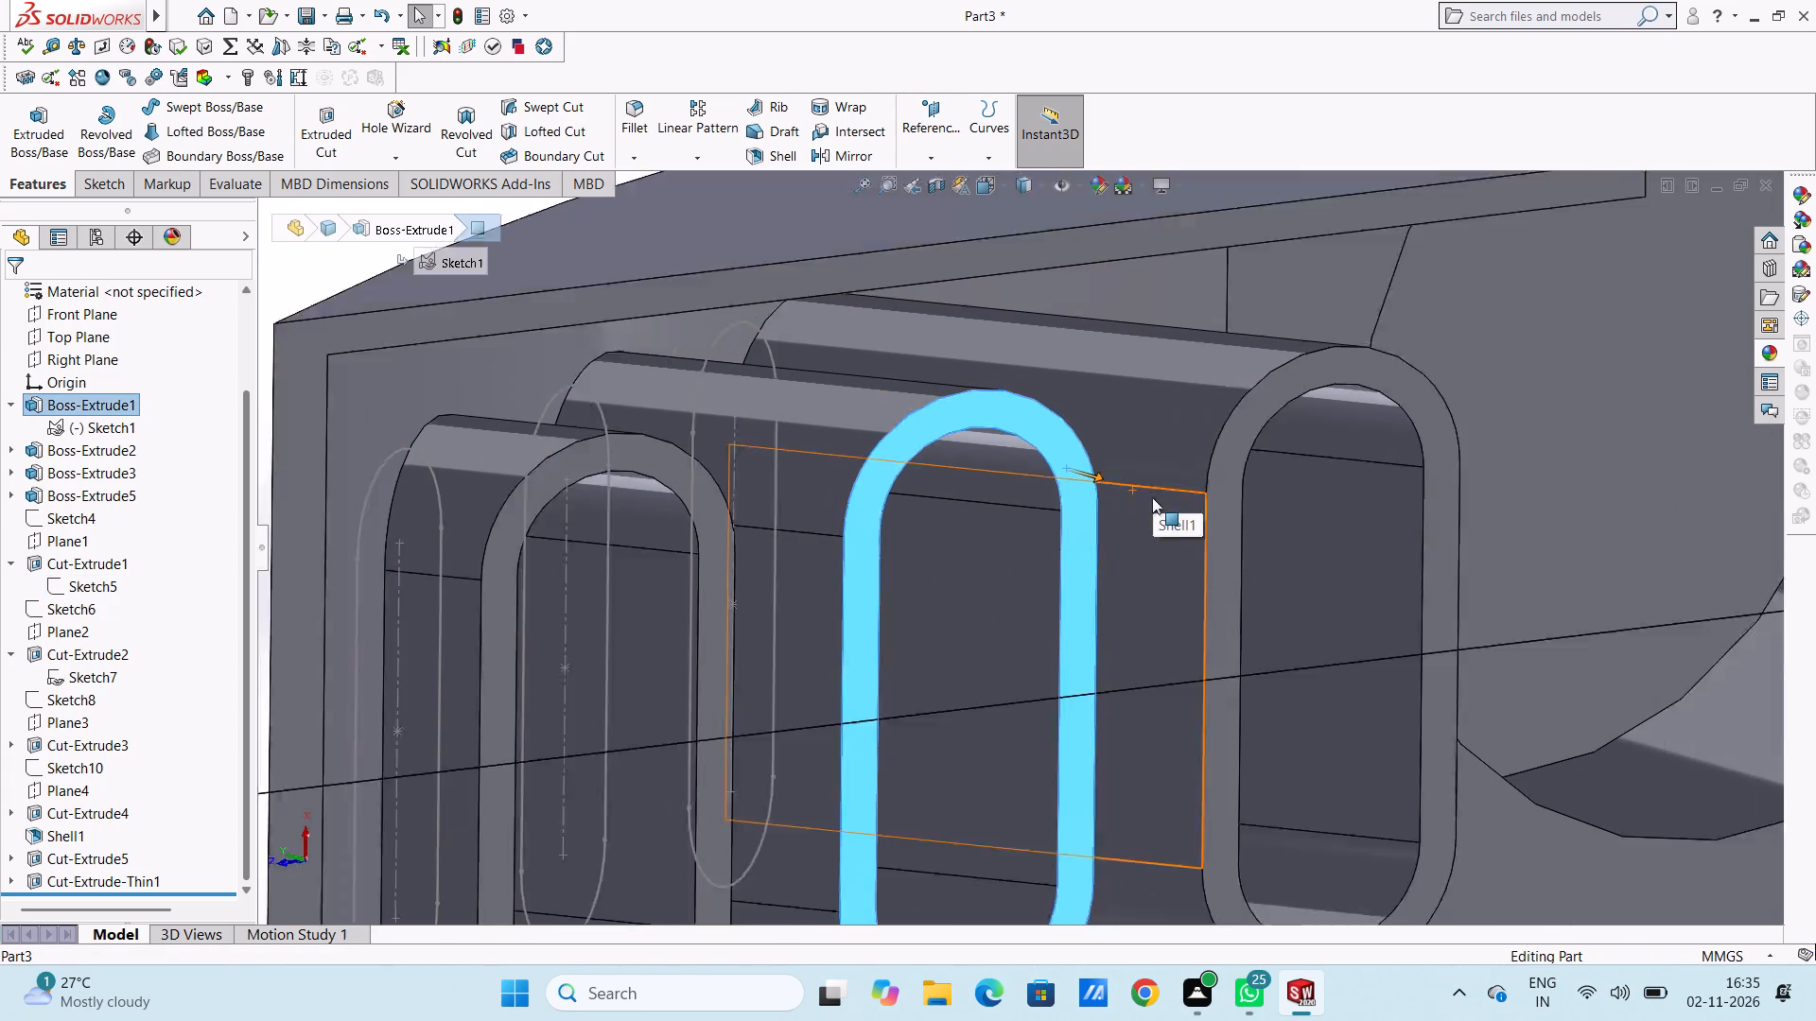
scroll(1151, 505, "up", 4)
middle_click_drag(1063, 596, 973, 580)
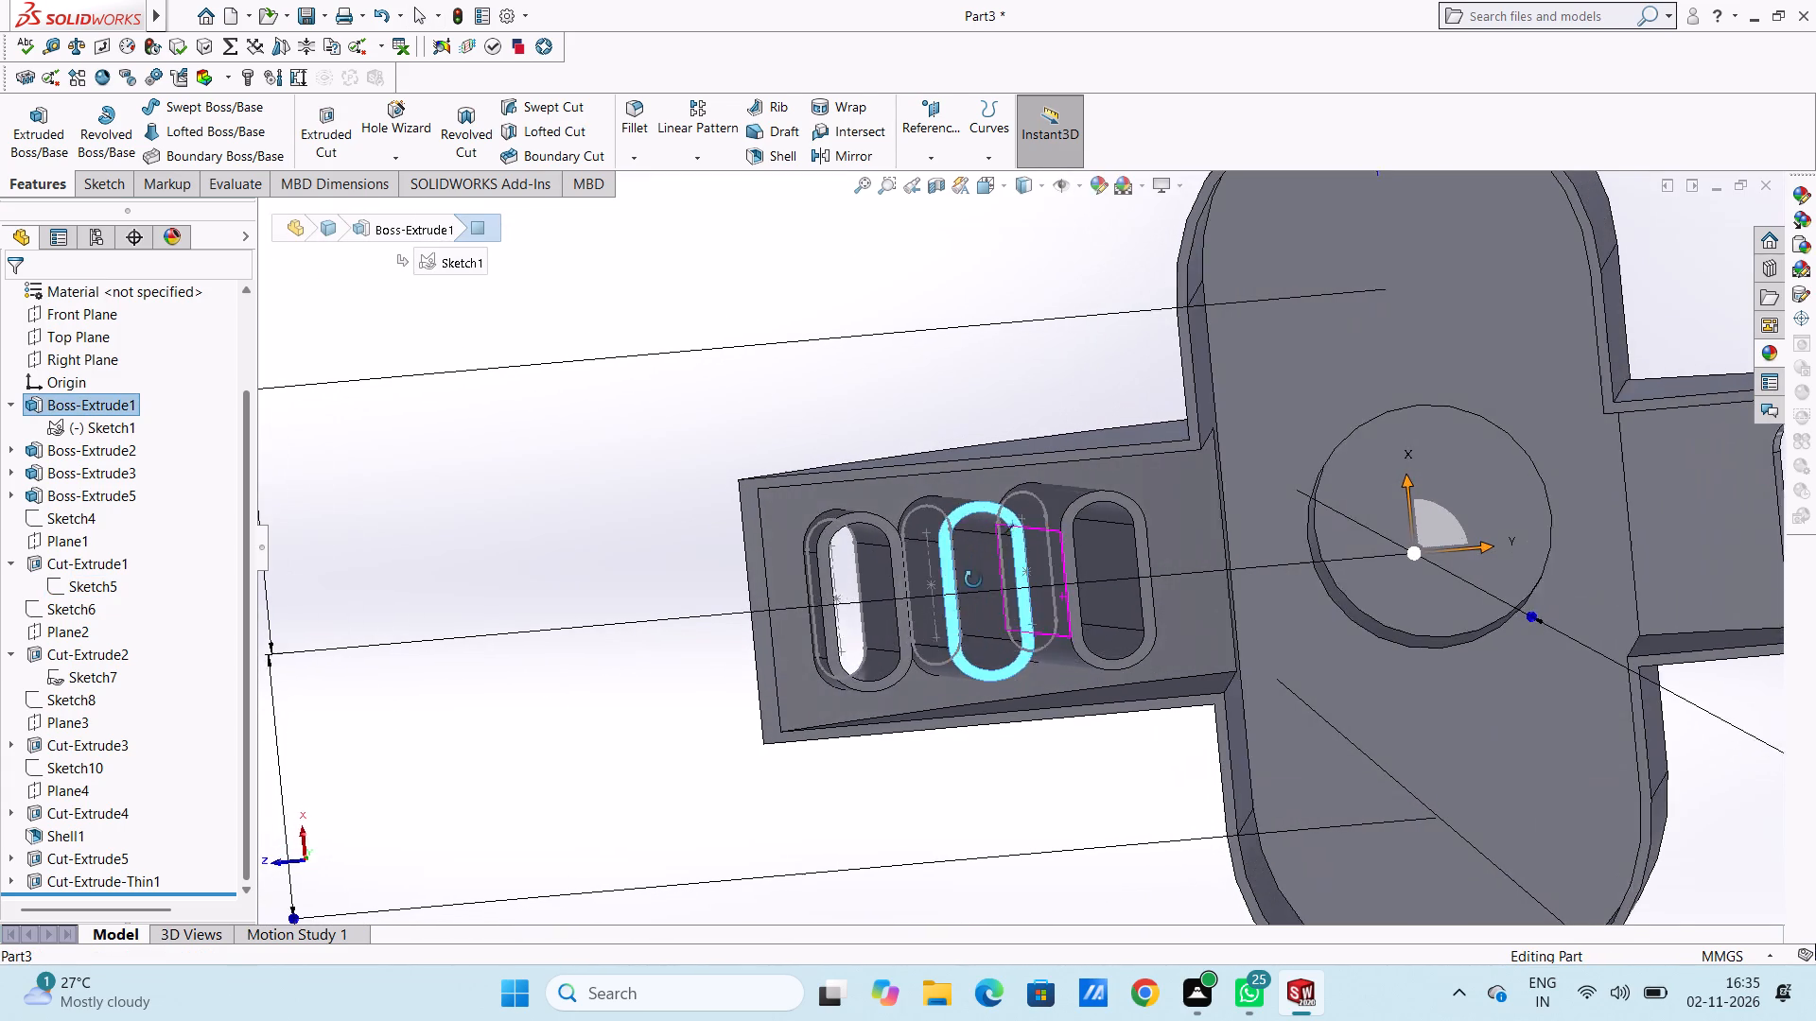
middle_click_drag(973, 580, 983, 589)
scroll(1117, 627, "down", 4)
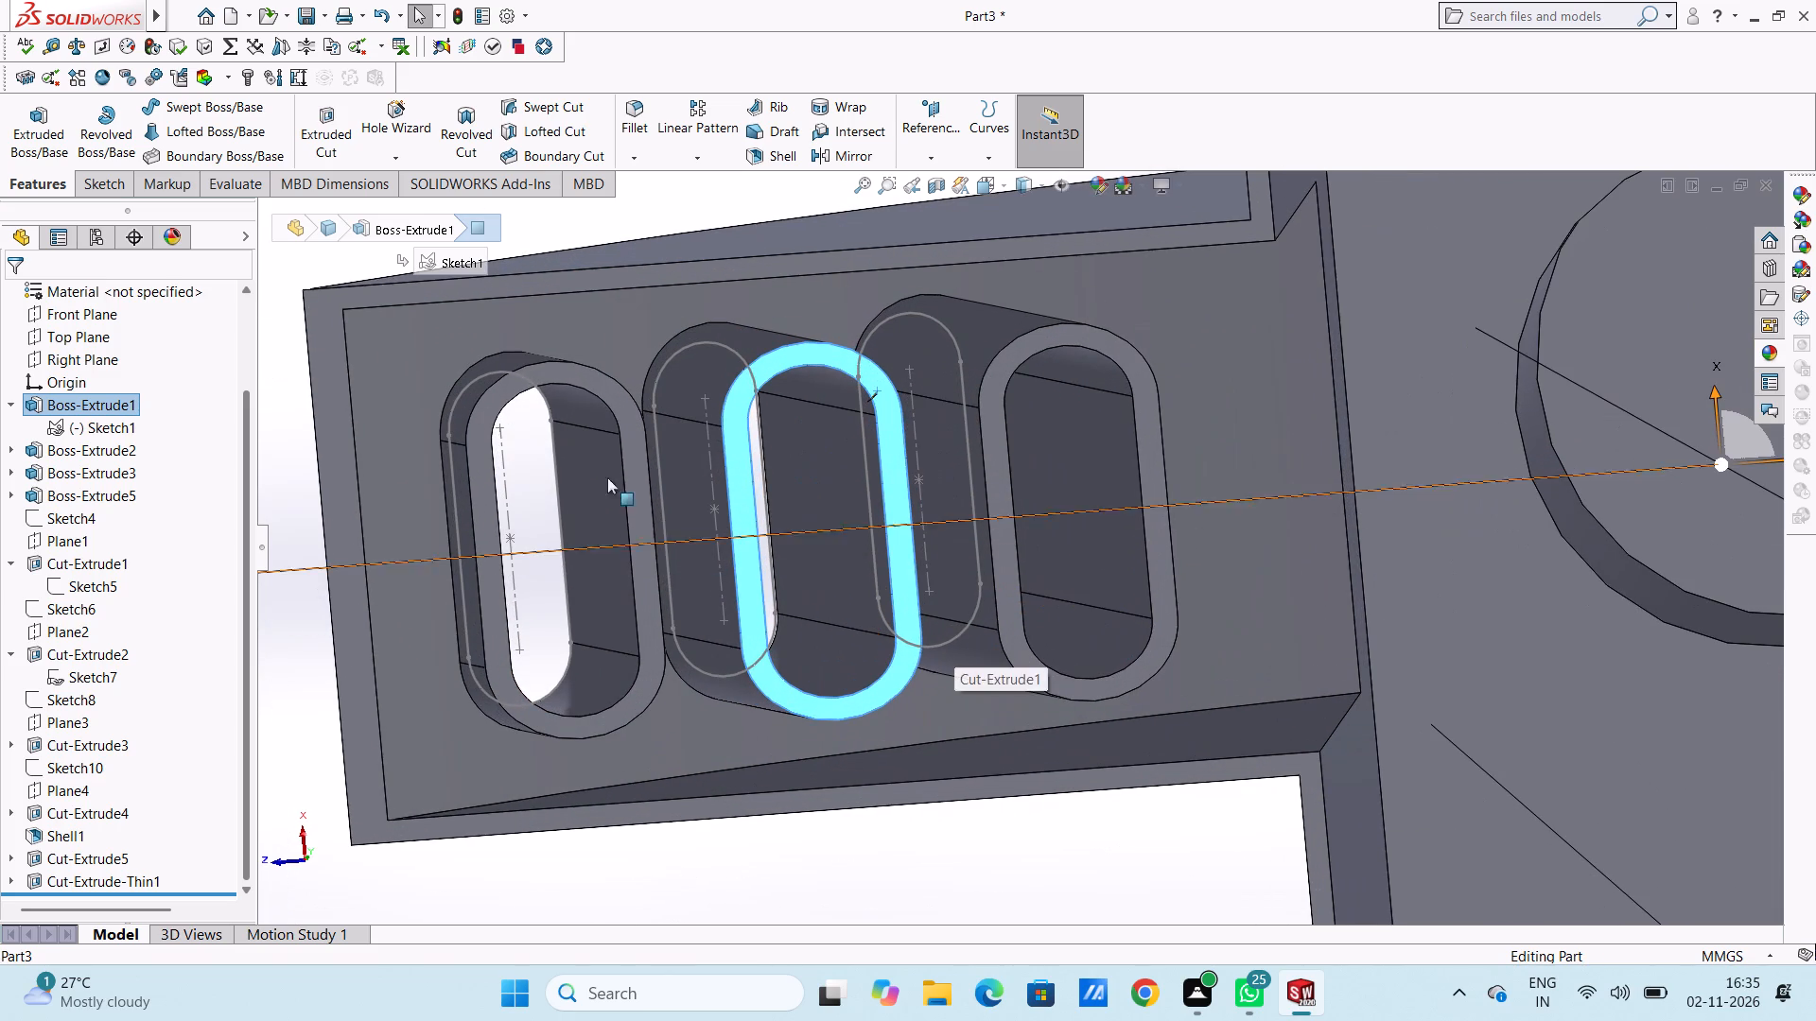
left_click(840, 366)
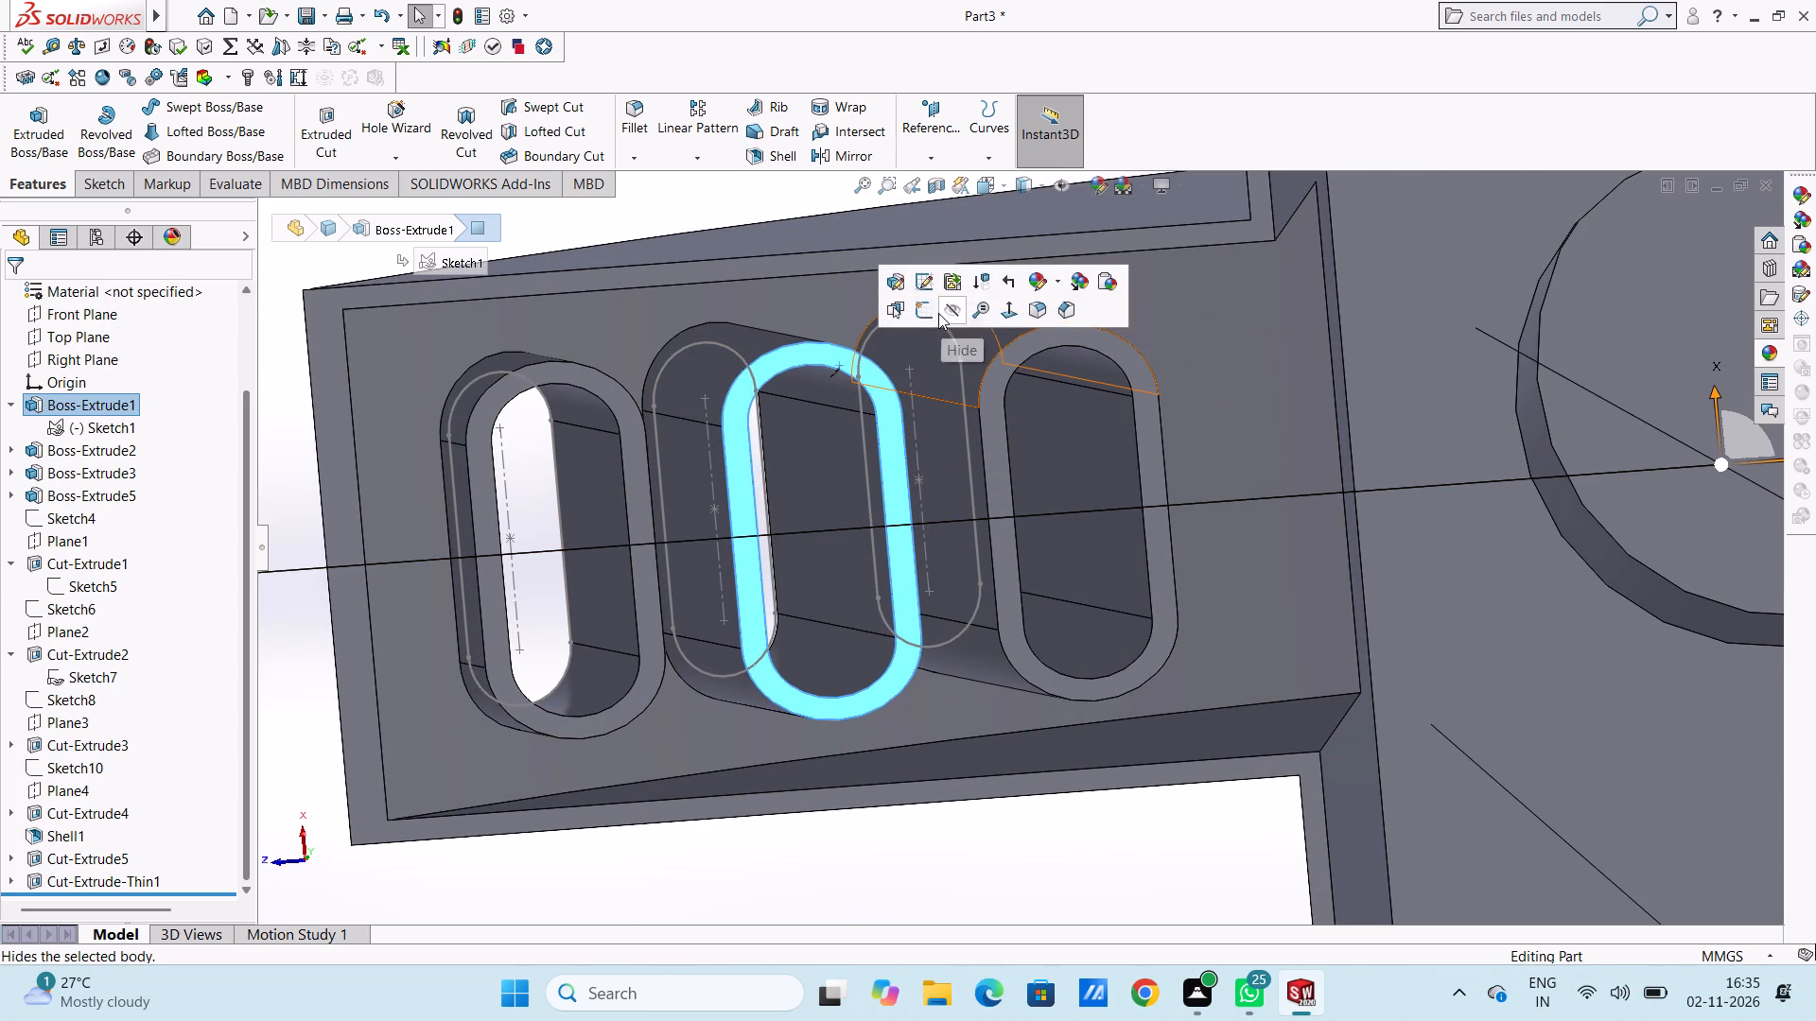
left_click(925, 317)
scroll(941, 380, "up", 5)
left_click(536, 426)
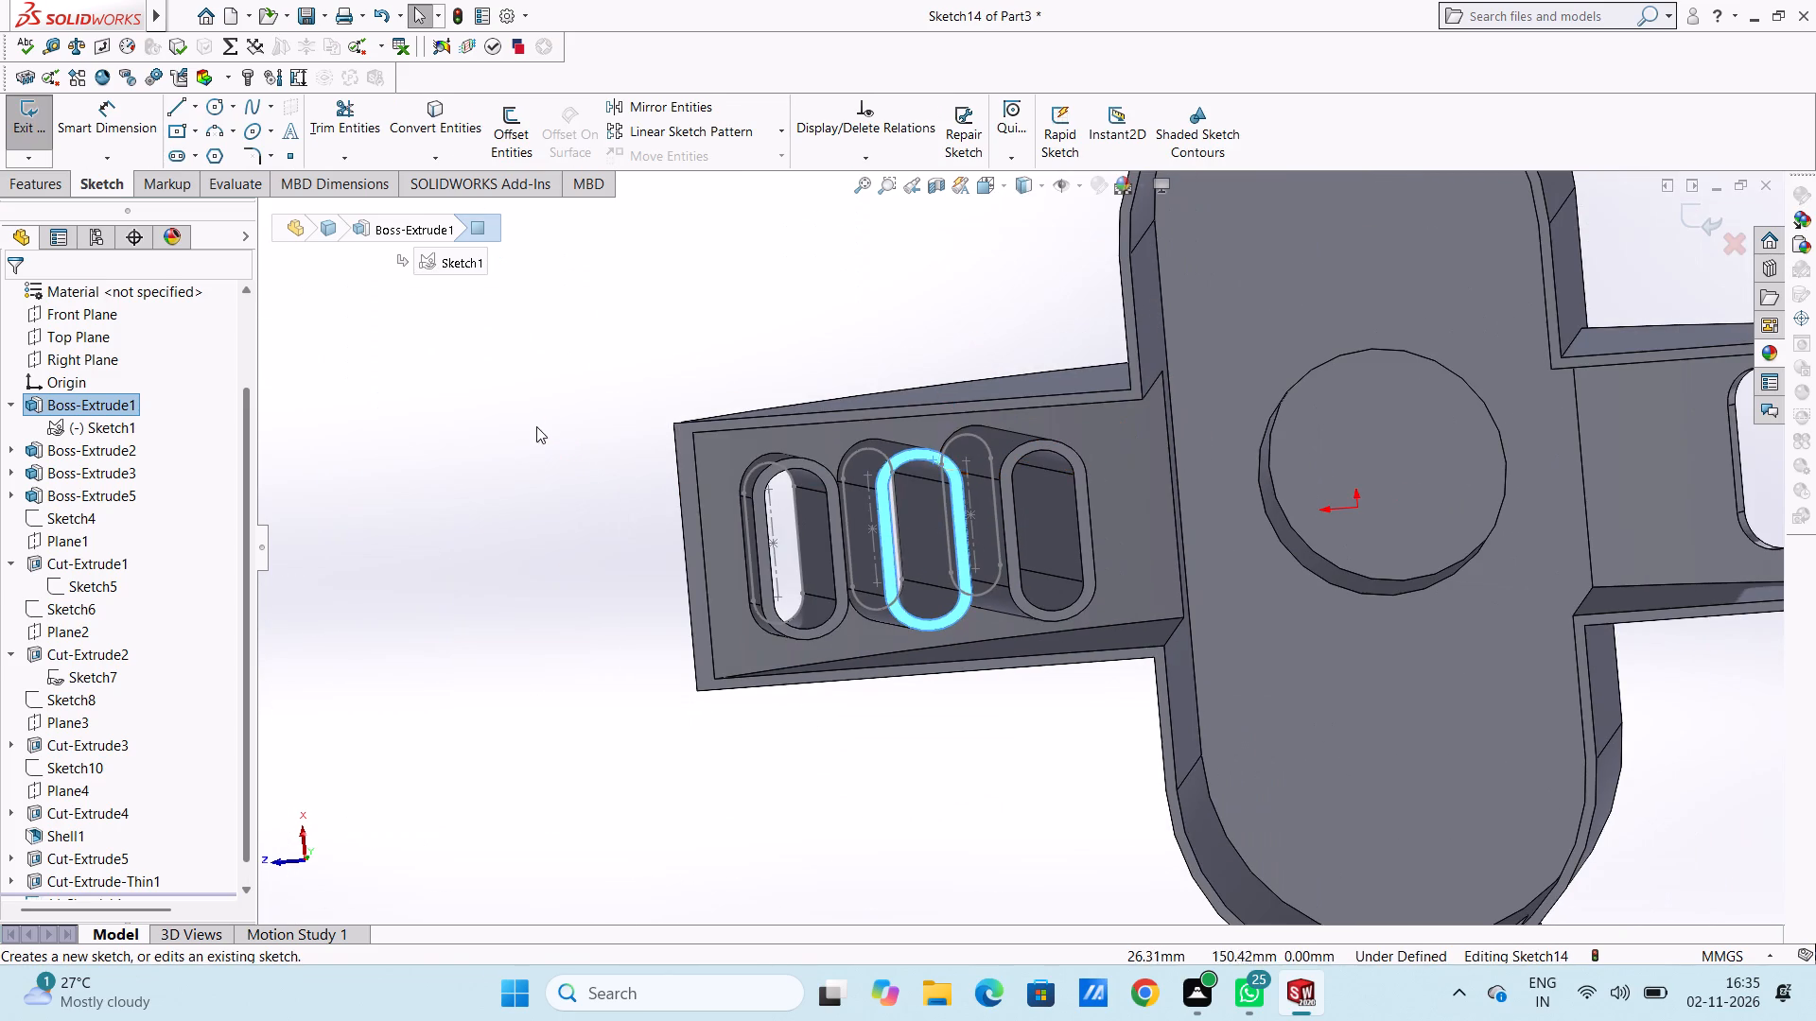
Sketch a straight slot inside the middle wall's rim, about 20 mm between centres and 10 mm wide.
left_click(173, 153)
scroll(978, 537, "down", 4)
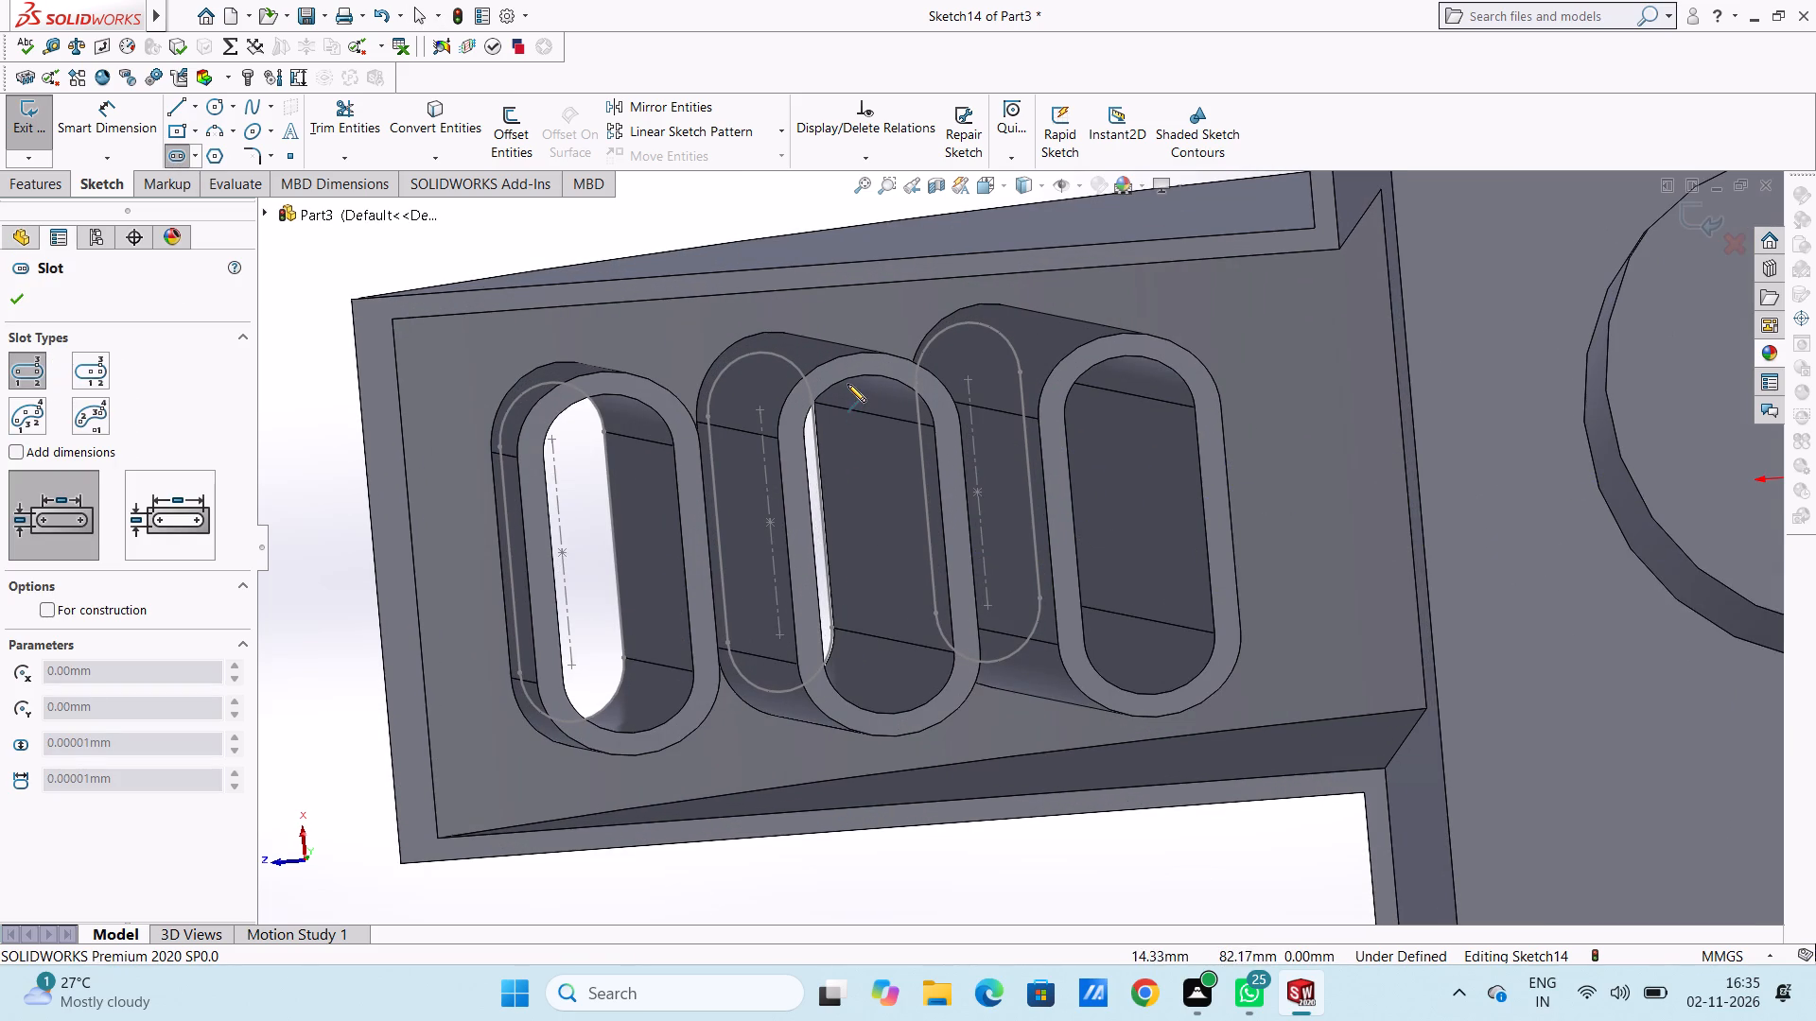
left_click(871, 434)
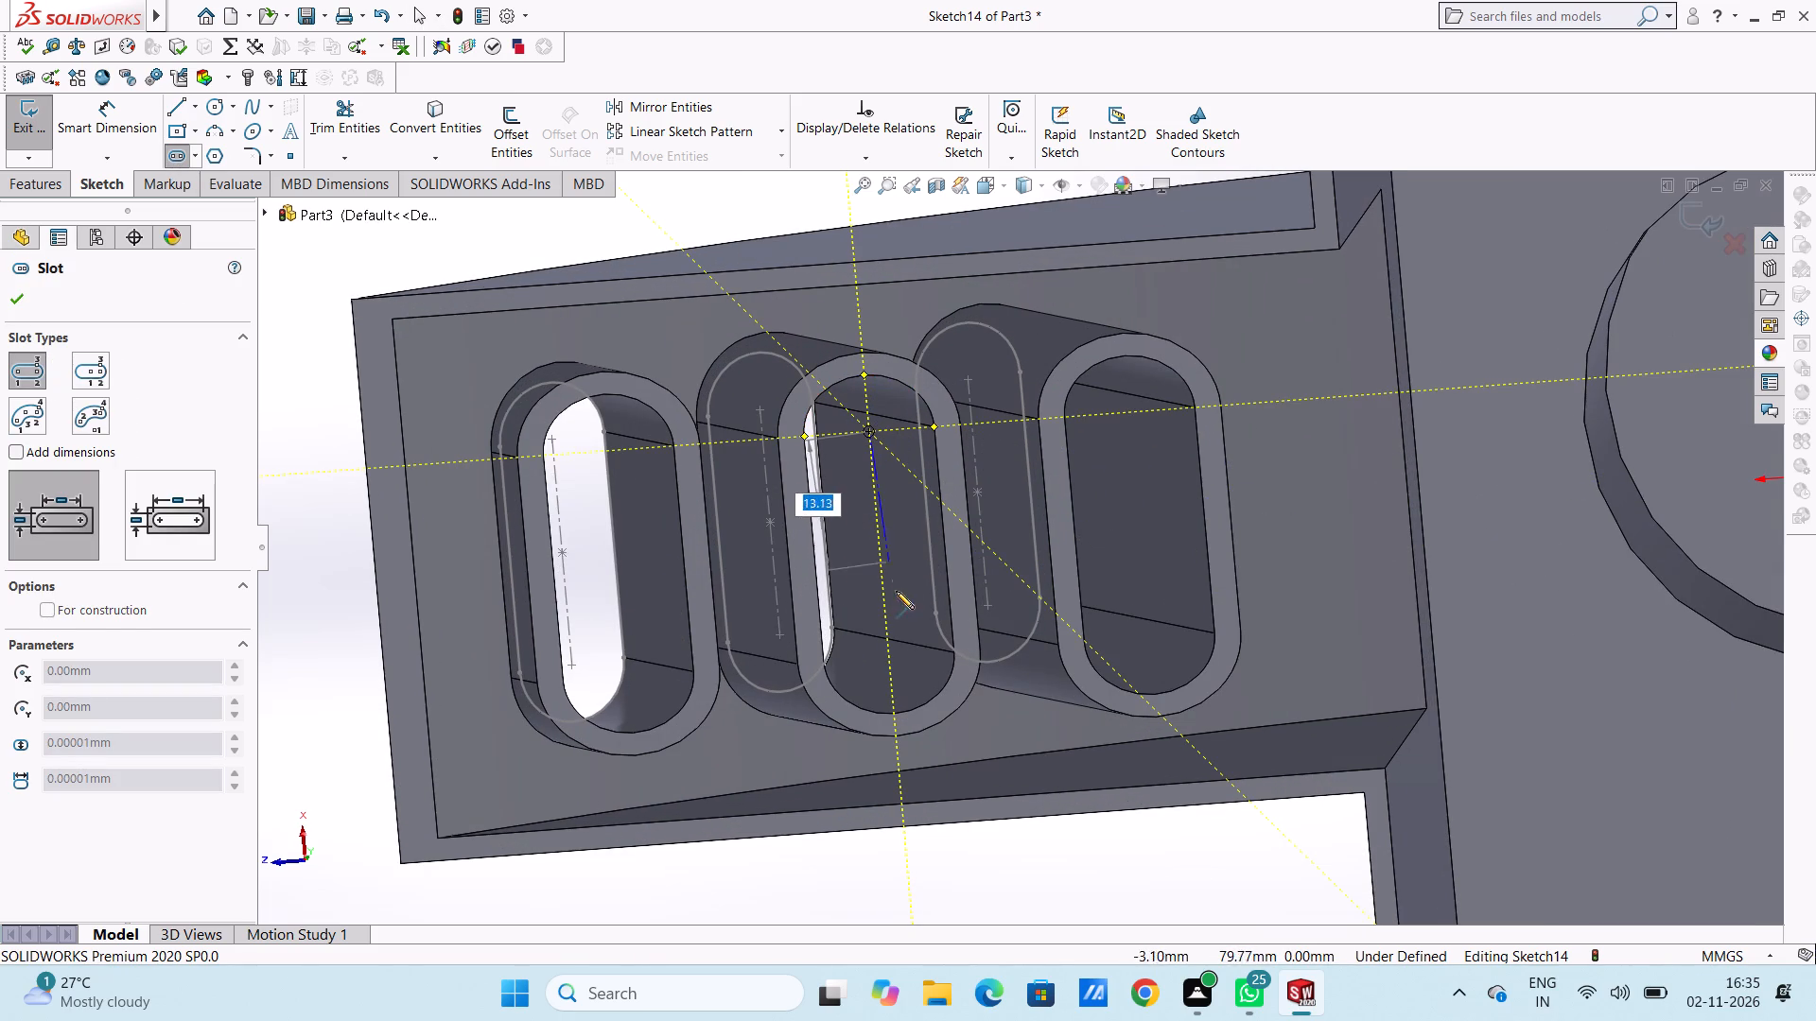
left_click(890, 655)
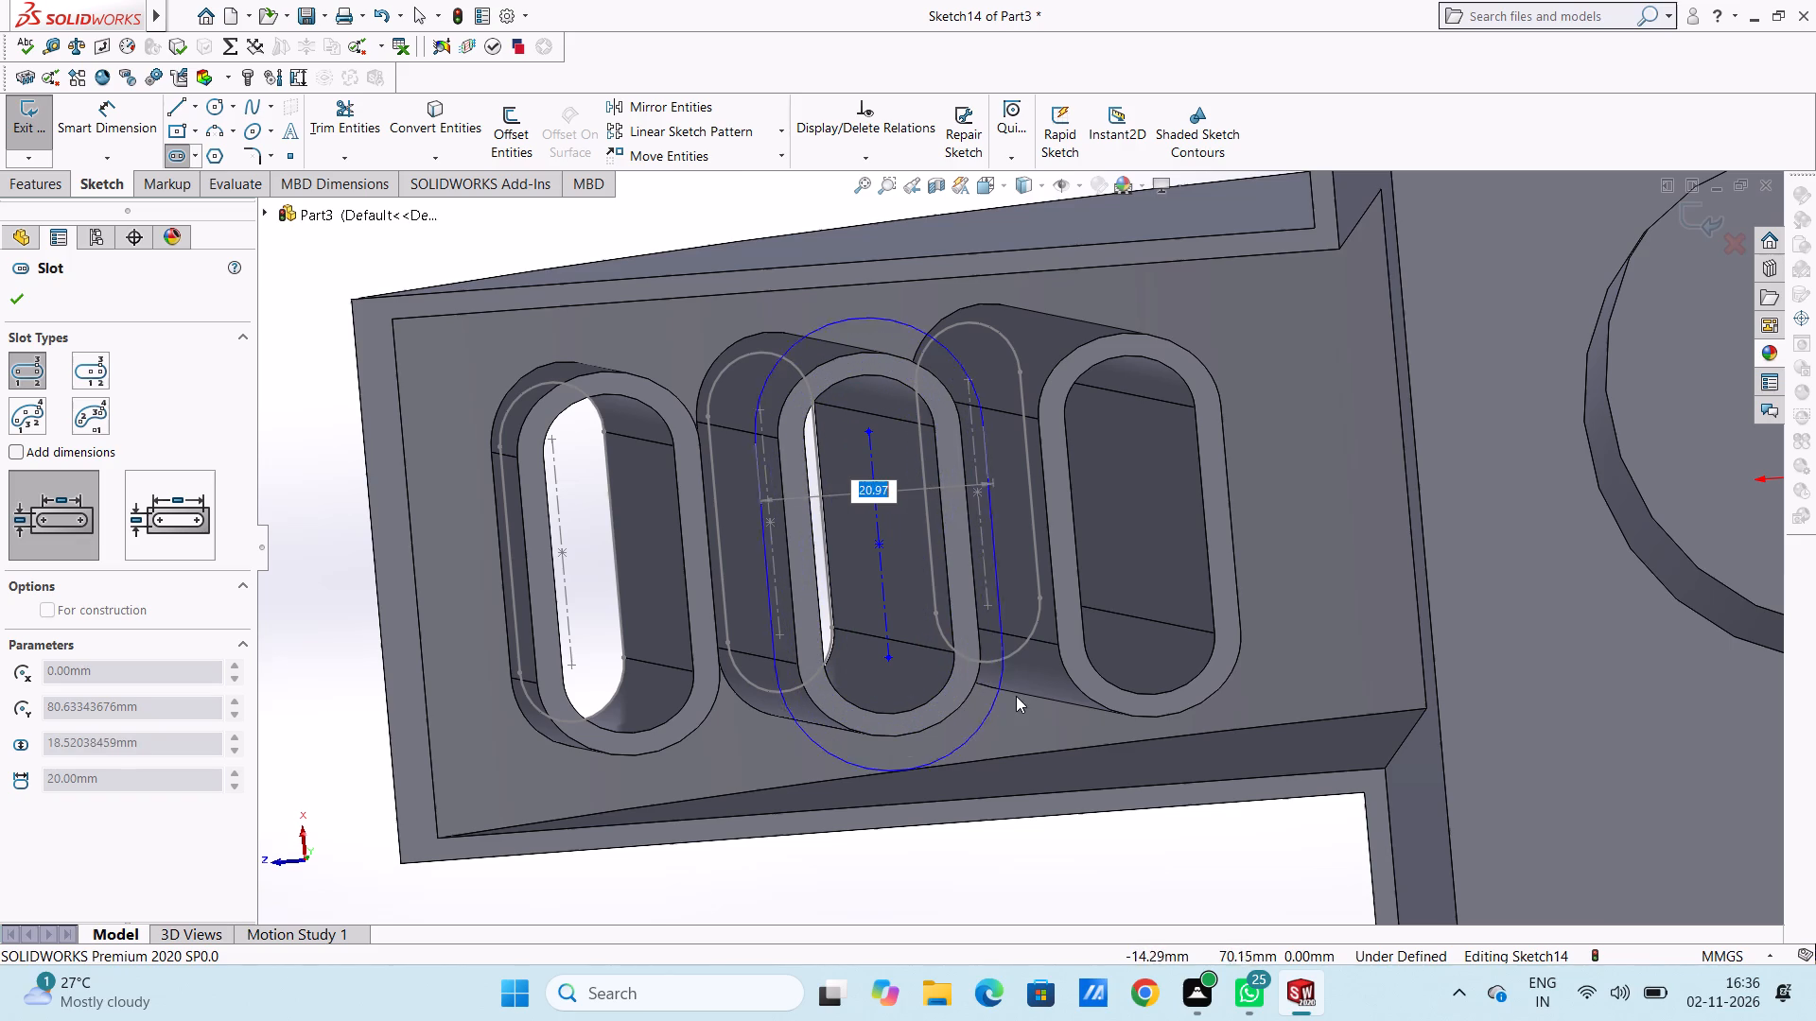
middle_click_drag(974, 675, 955, 667)
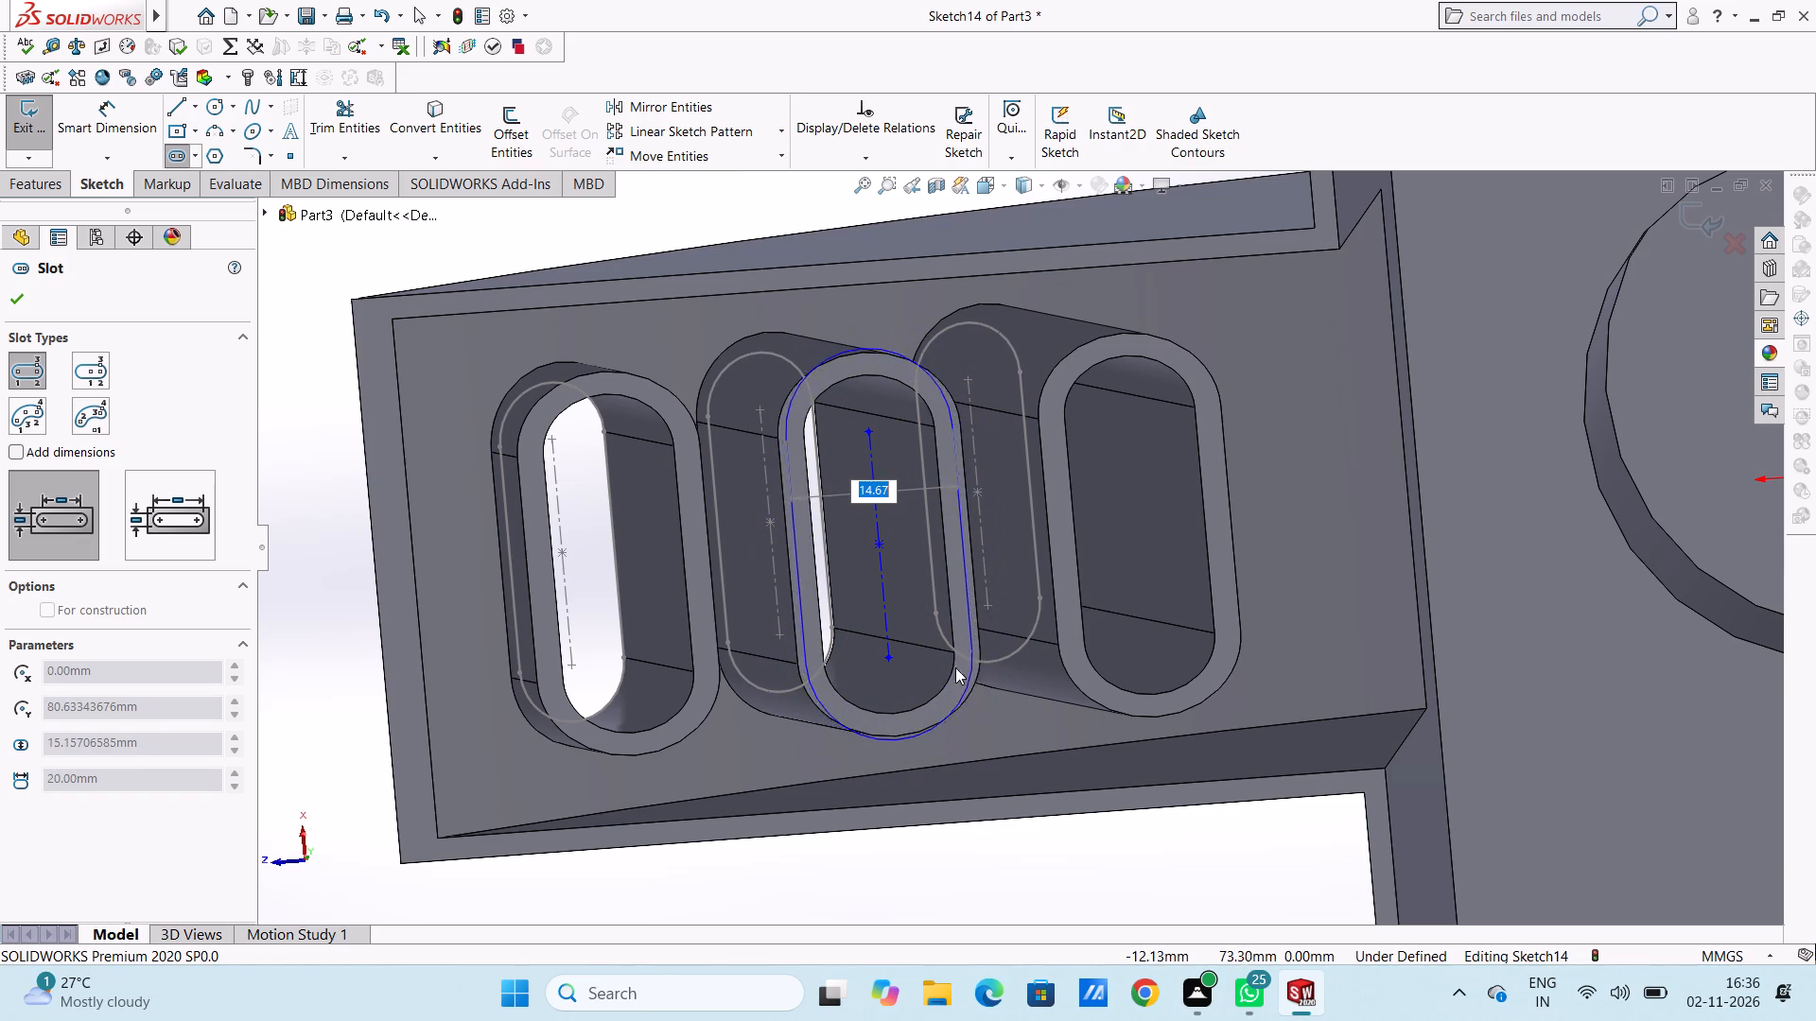
middle_click_drag(955, 667, 910, 638)
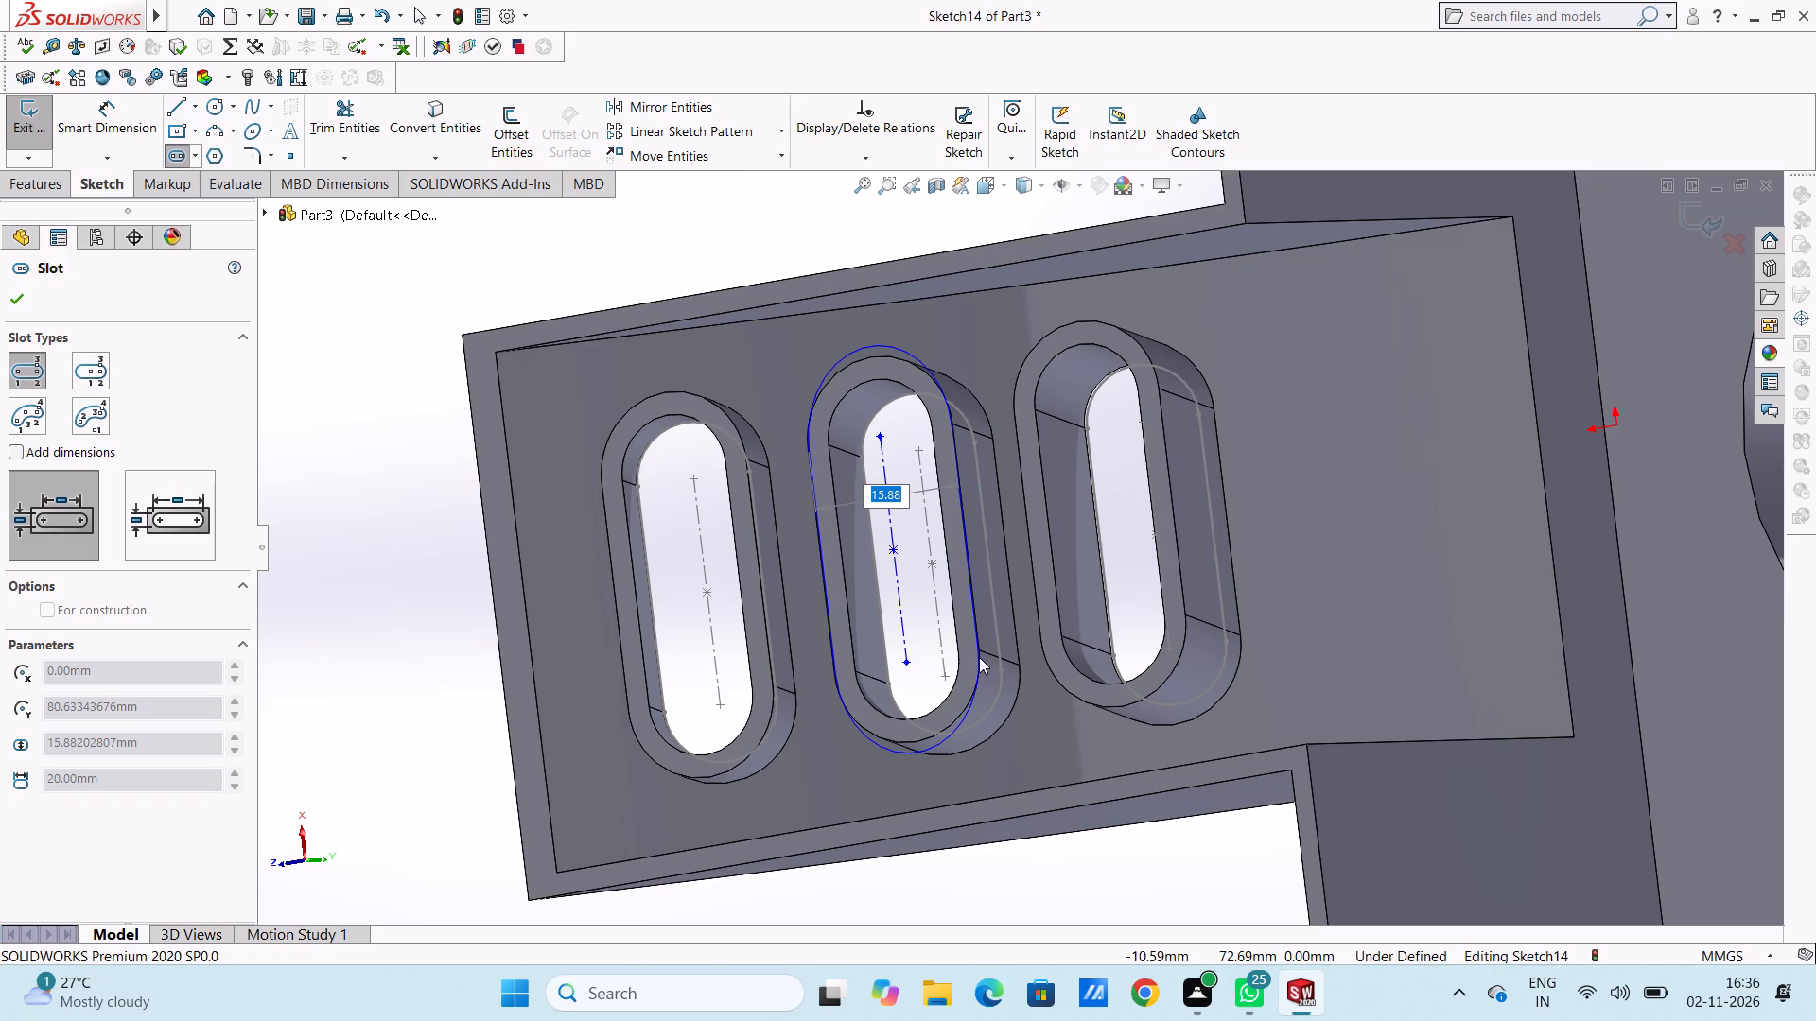
type("10")
key("Return")
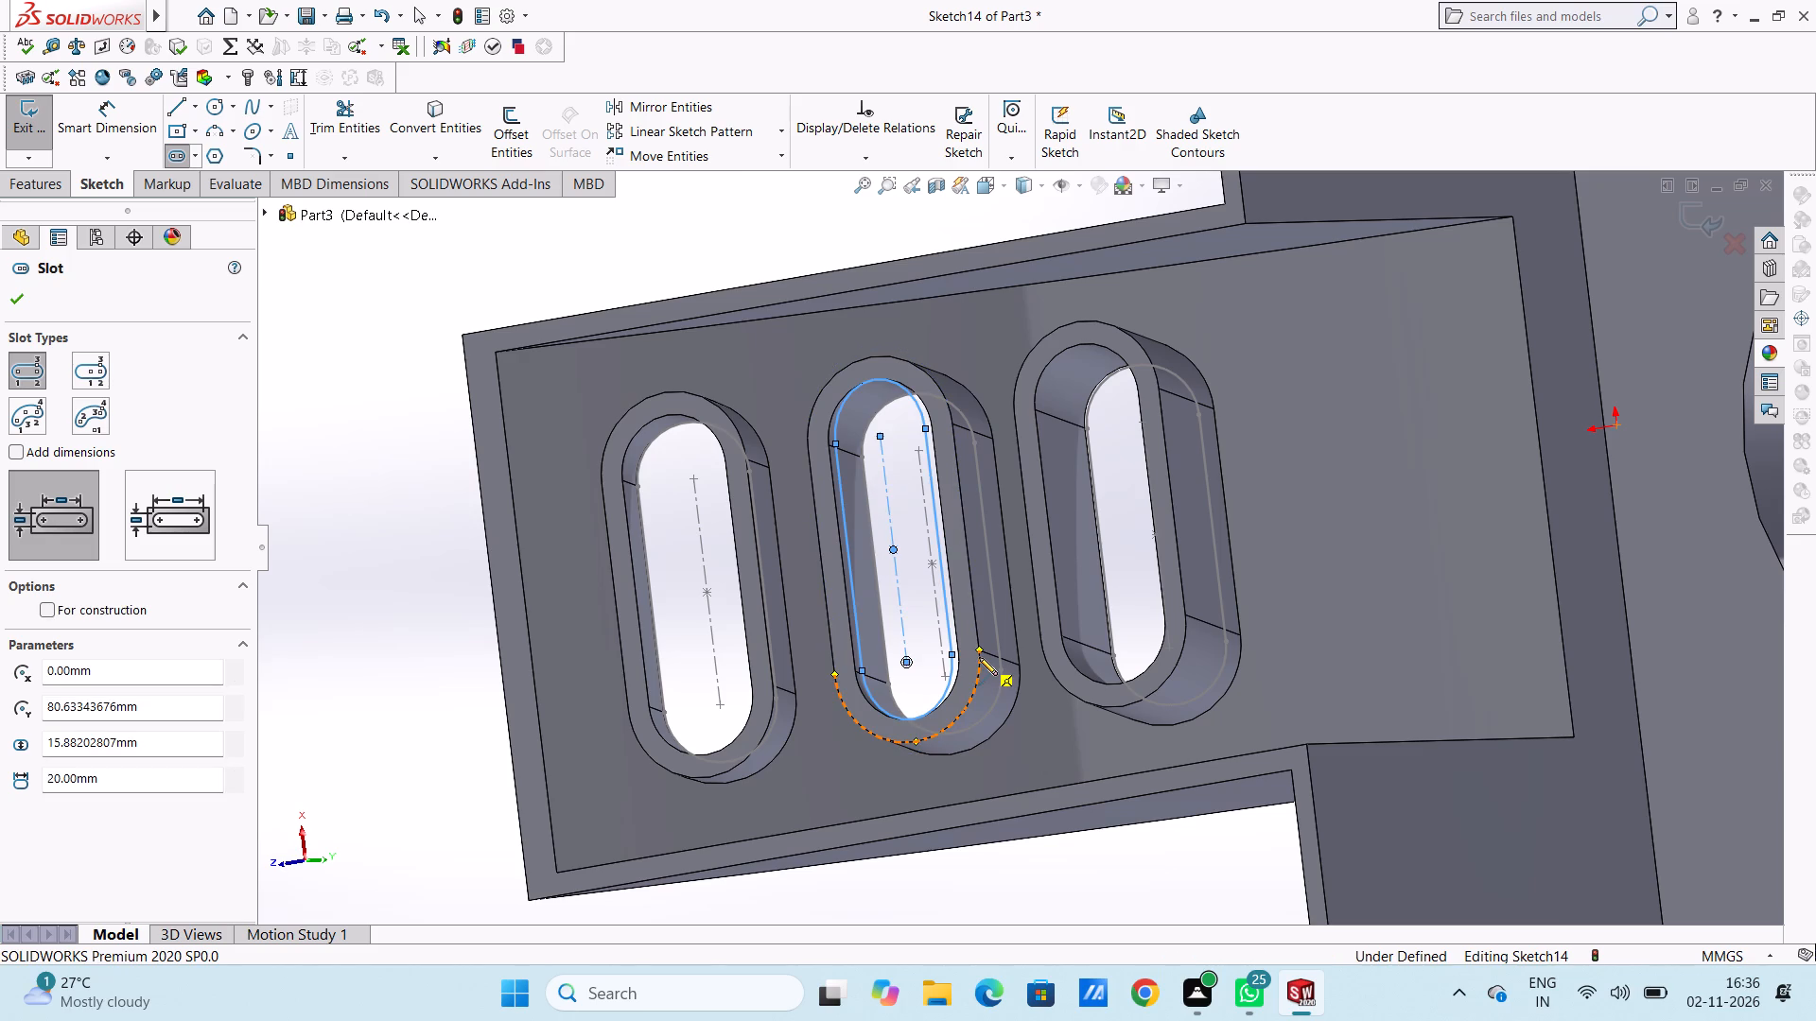
scroll(892, 543, "up", 2)
middle_click_drag(904, 558, 966, 598)
left_click(23, 291)
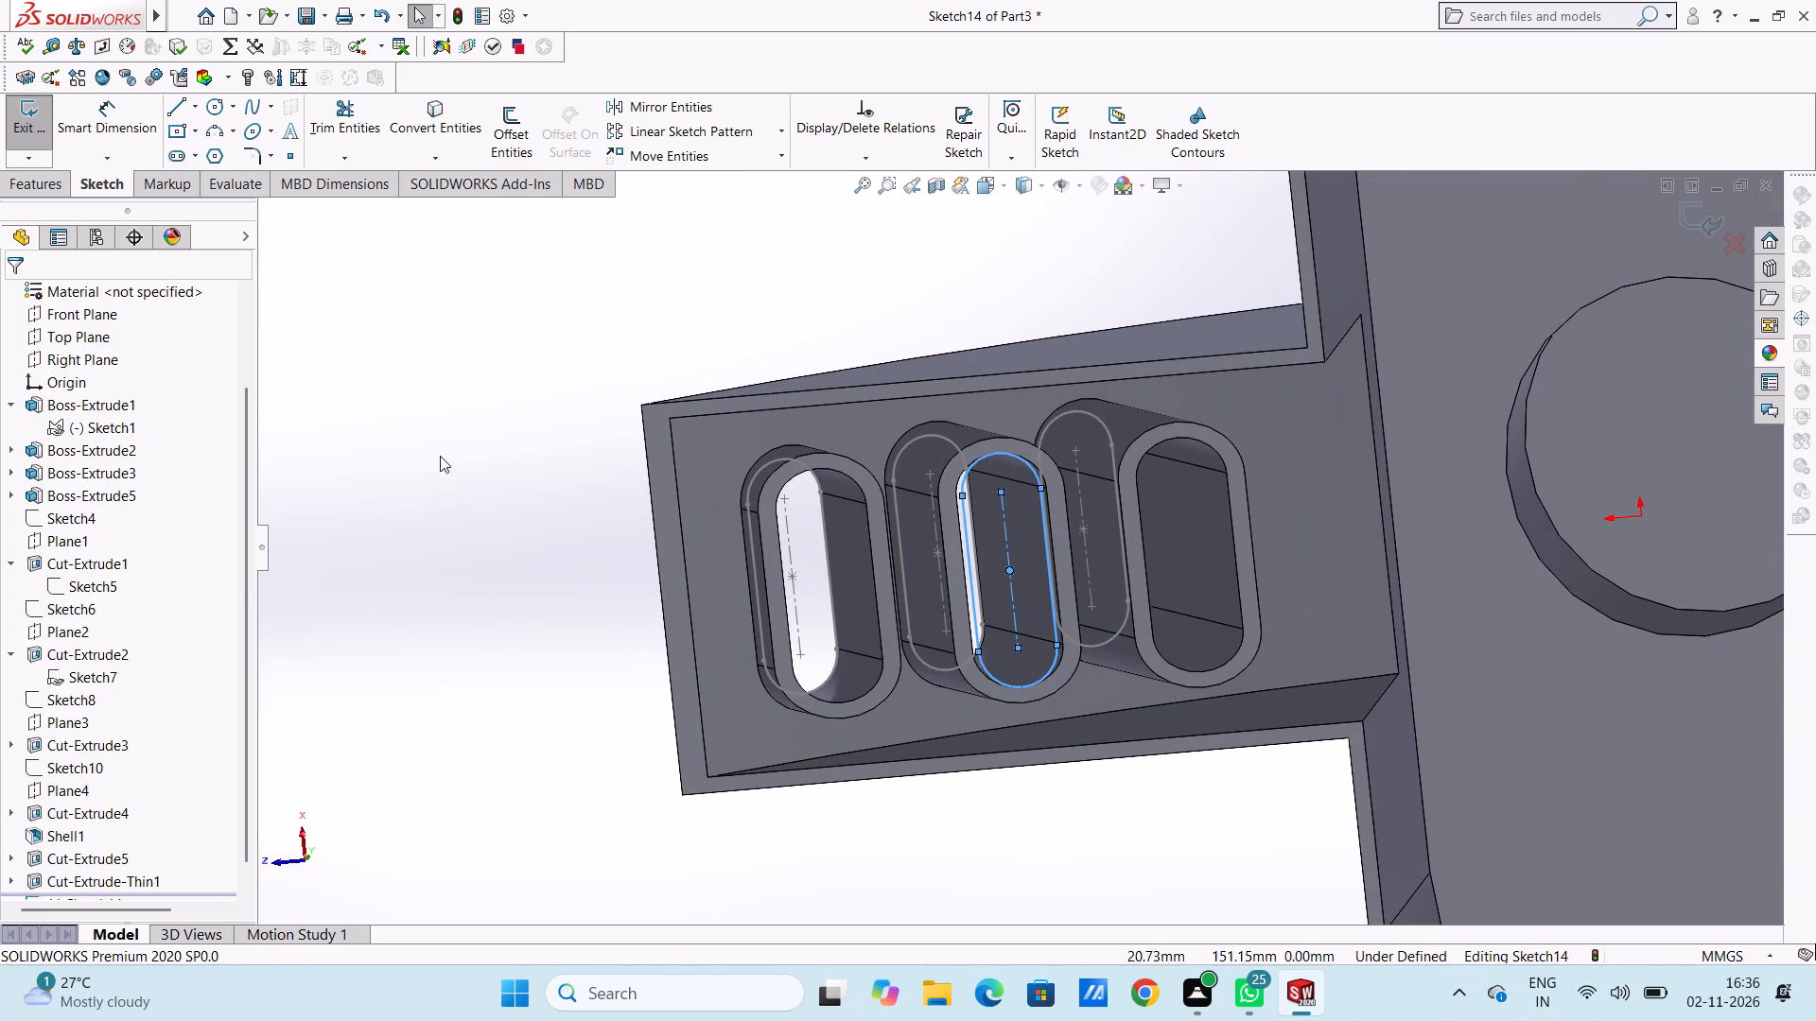
left_click(440, 456)
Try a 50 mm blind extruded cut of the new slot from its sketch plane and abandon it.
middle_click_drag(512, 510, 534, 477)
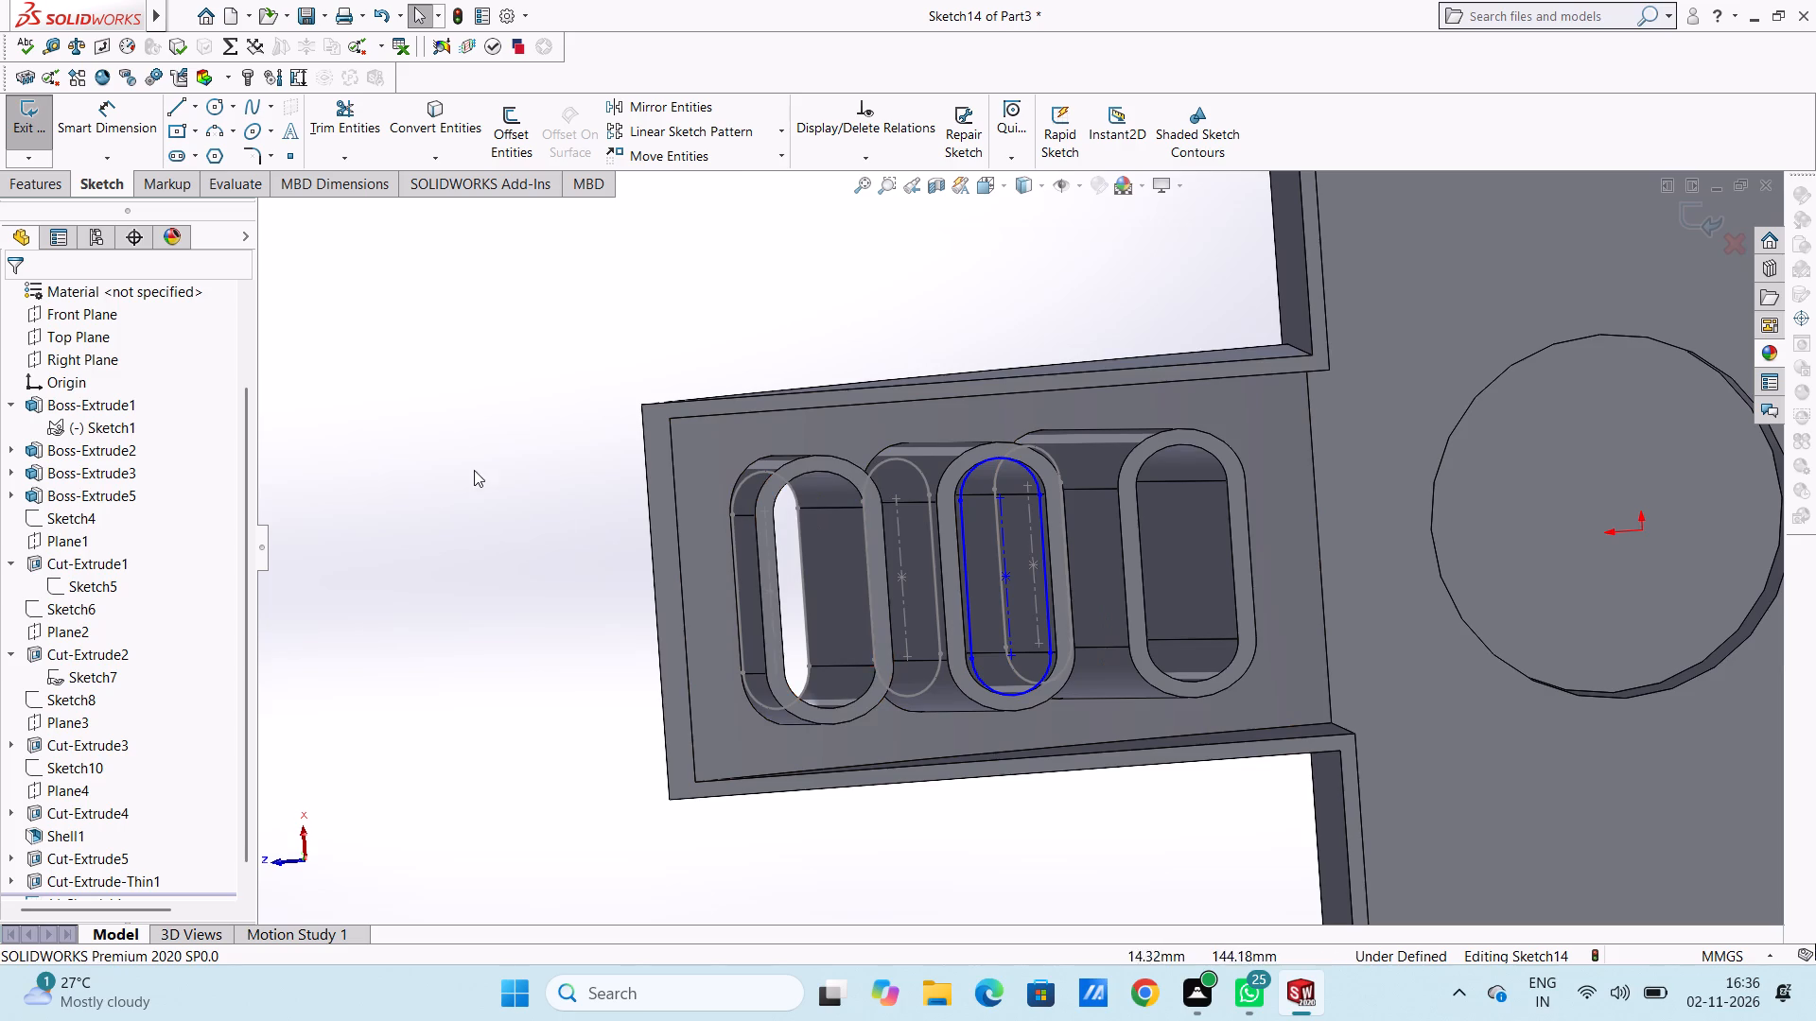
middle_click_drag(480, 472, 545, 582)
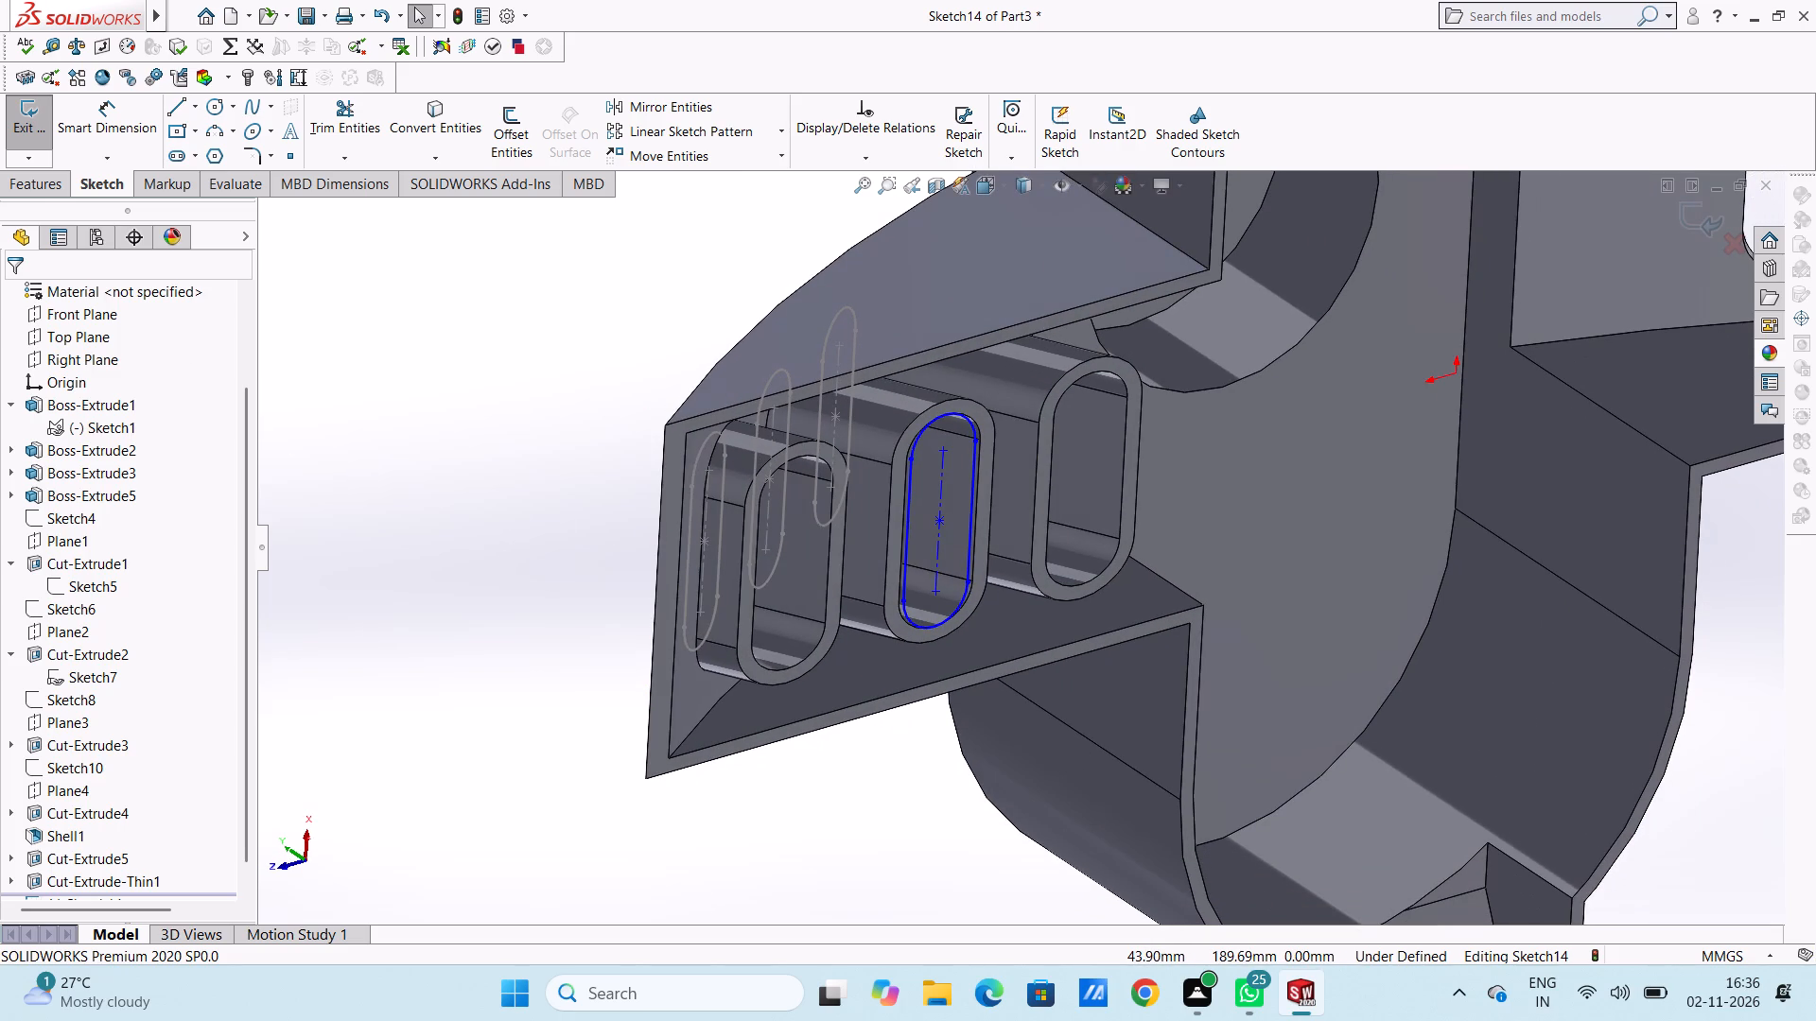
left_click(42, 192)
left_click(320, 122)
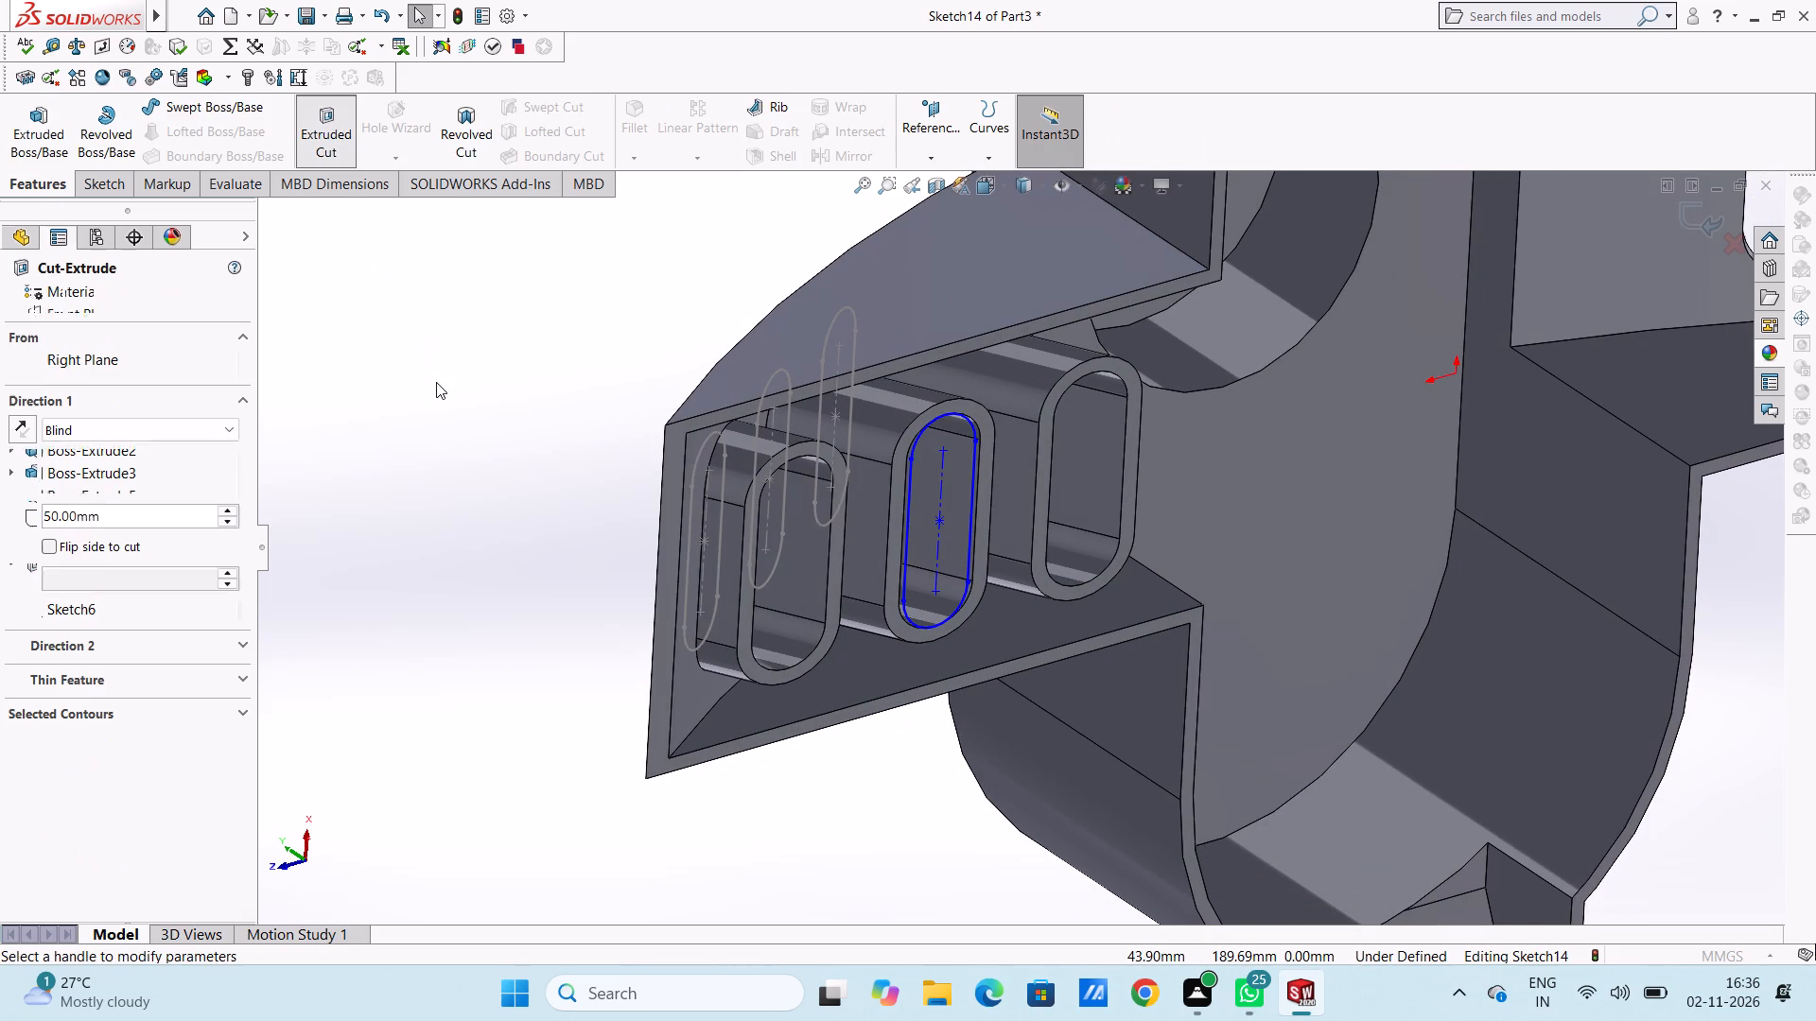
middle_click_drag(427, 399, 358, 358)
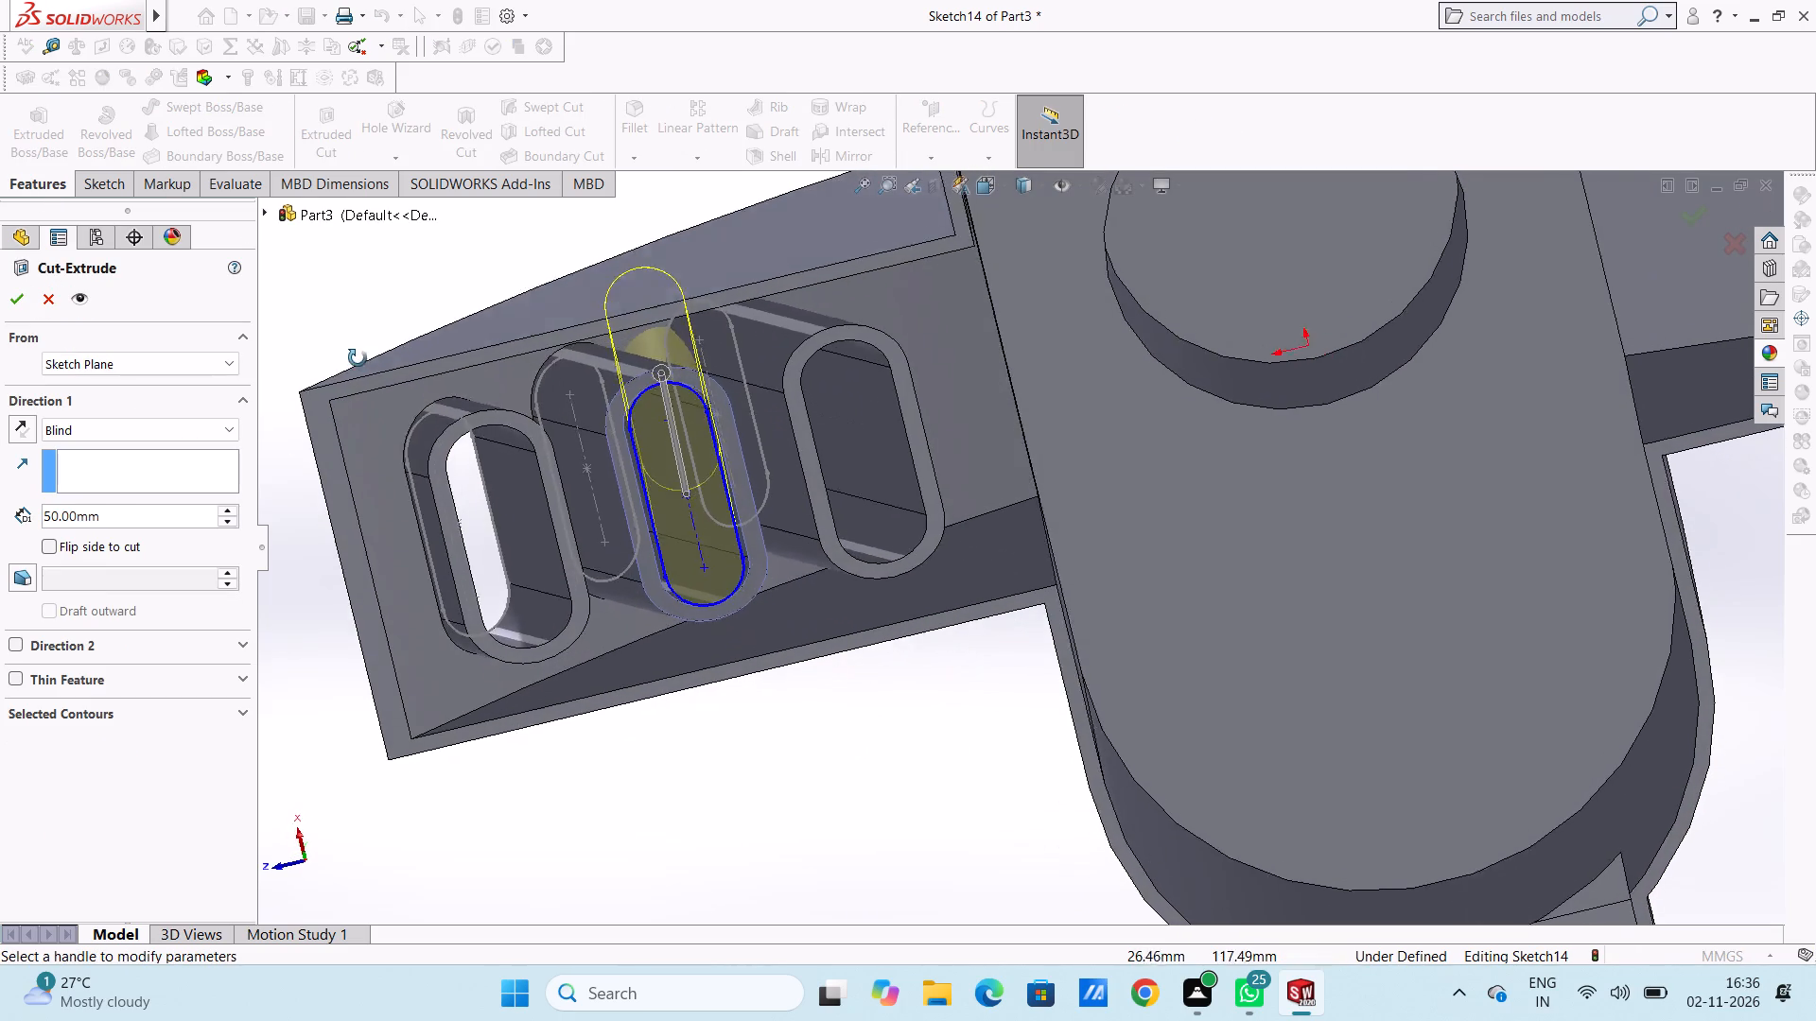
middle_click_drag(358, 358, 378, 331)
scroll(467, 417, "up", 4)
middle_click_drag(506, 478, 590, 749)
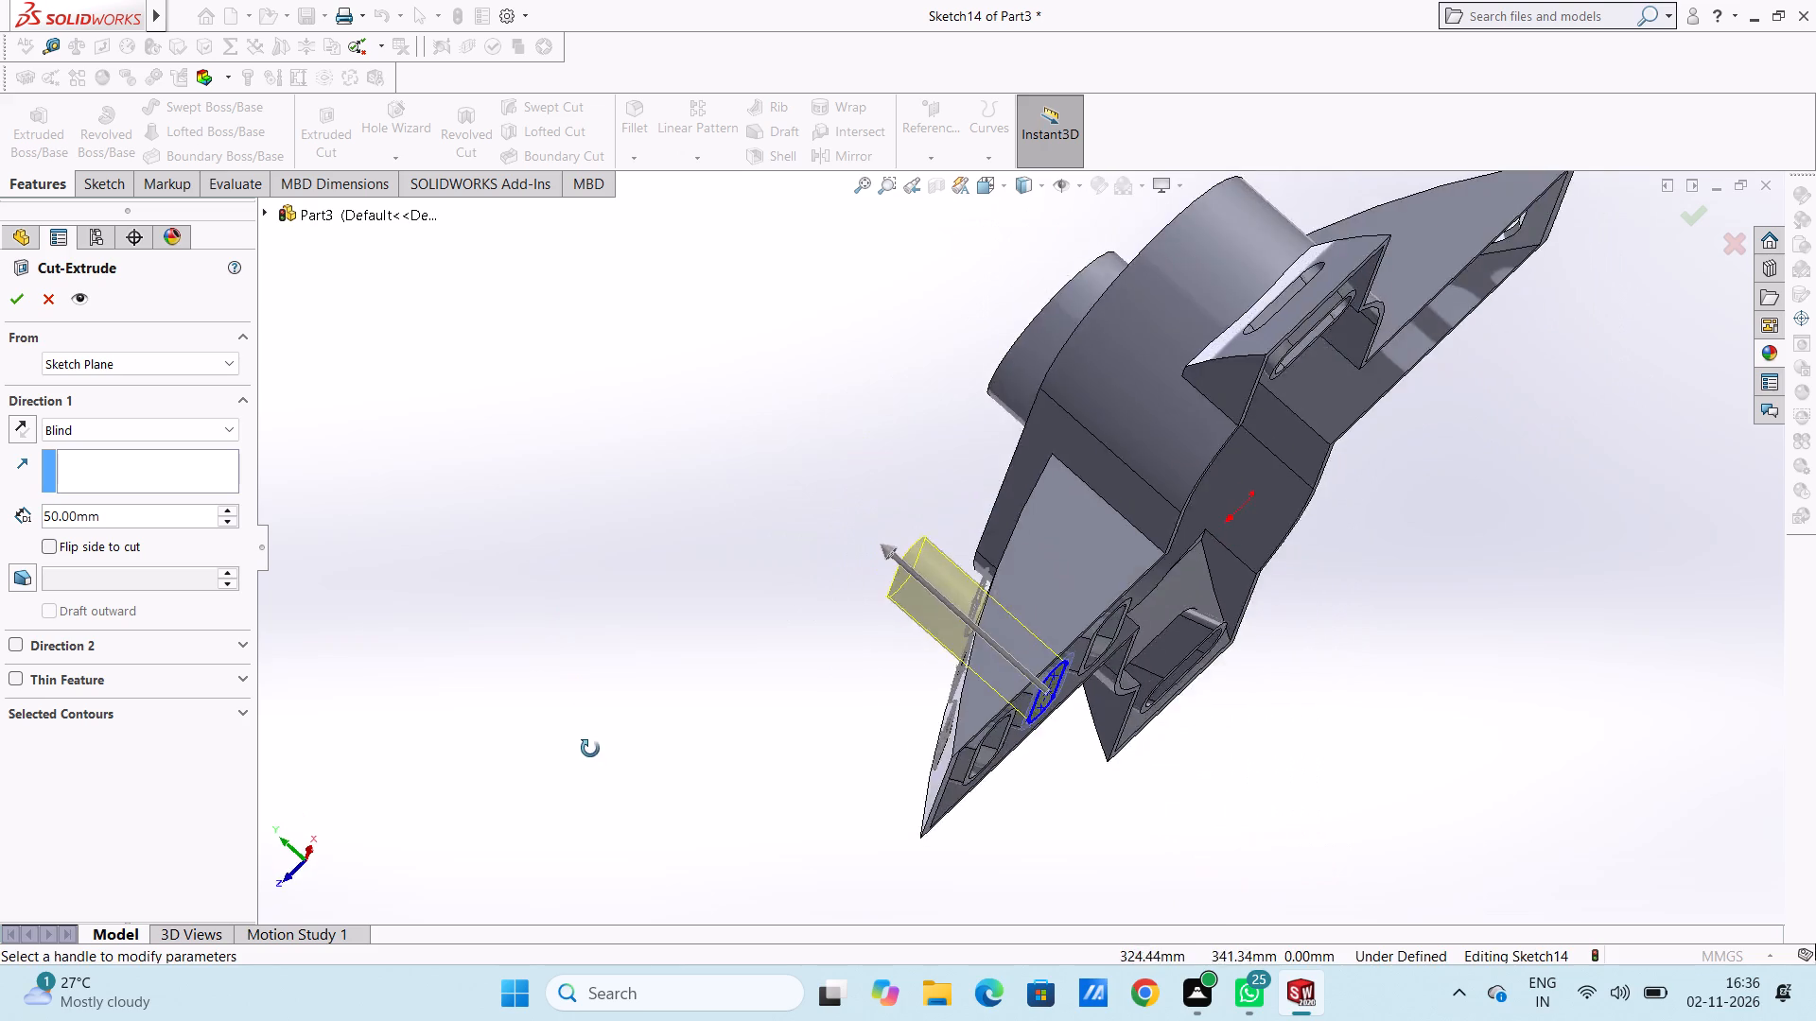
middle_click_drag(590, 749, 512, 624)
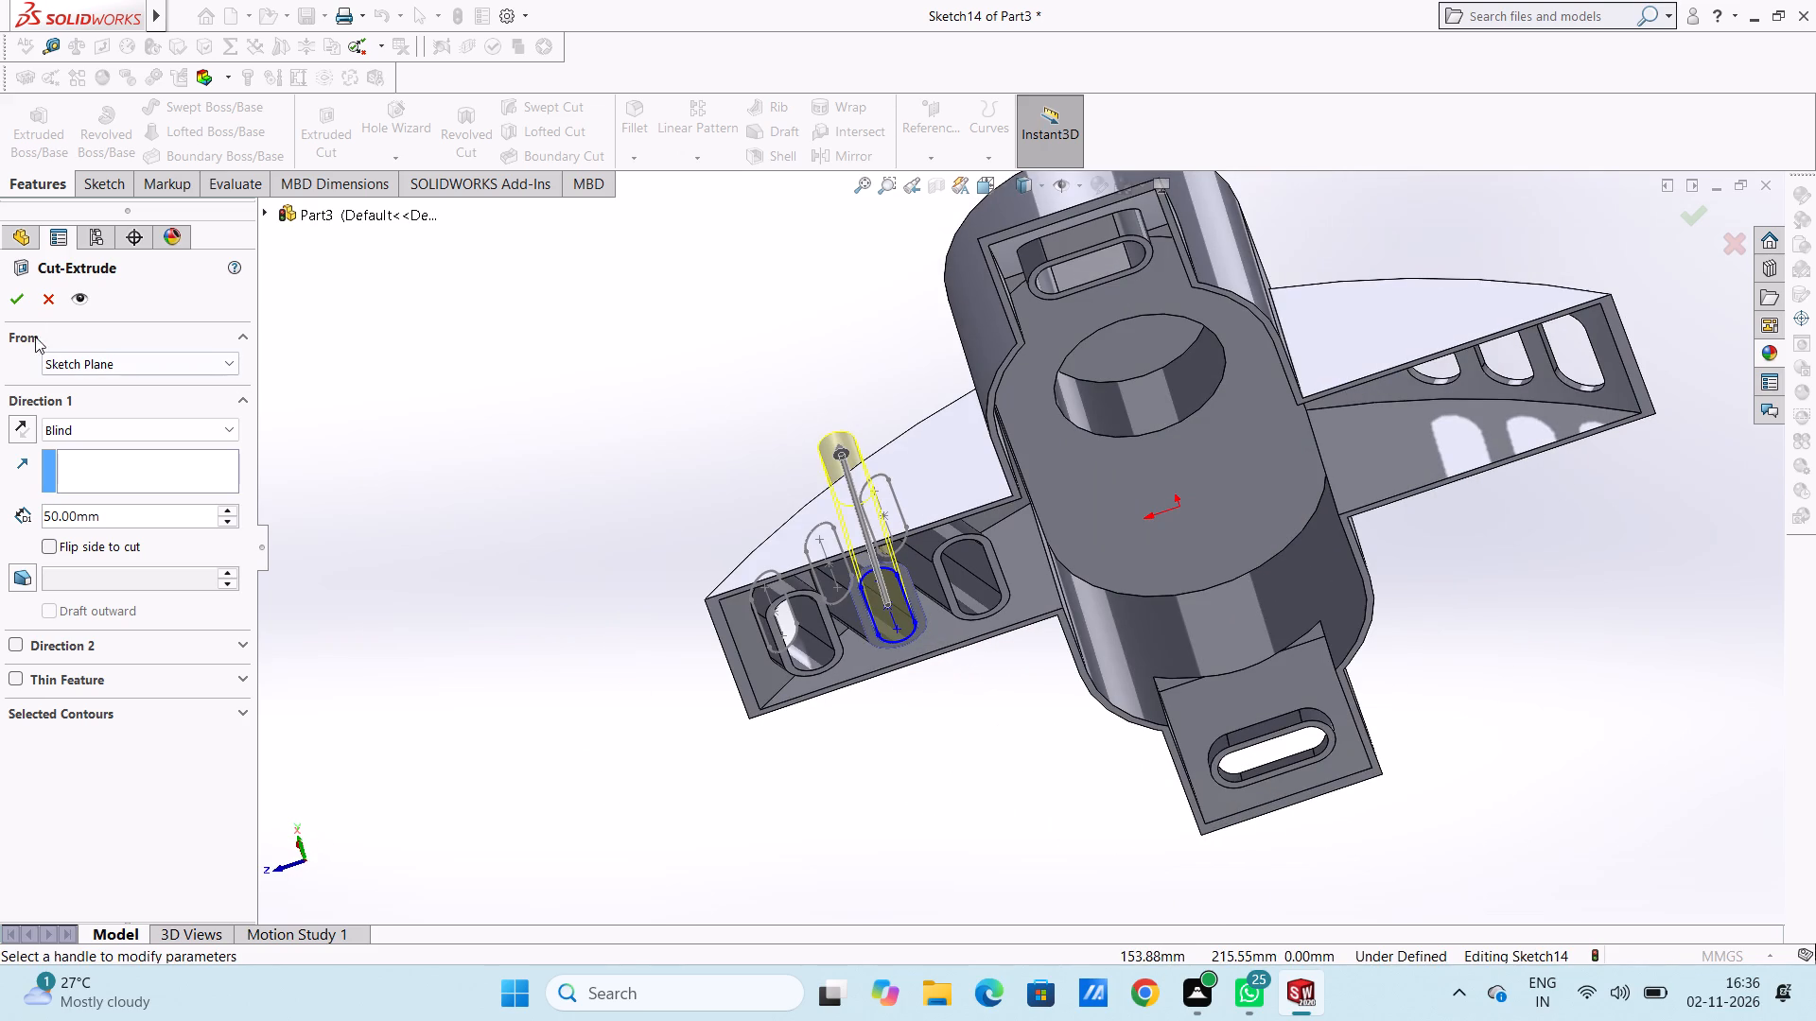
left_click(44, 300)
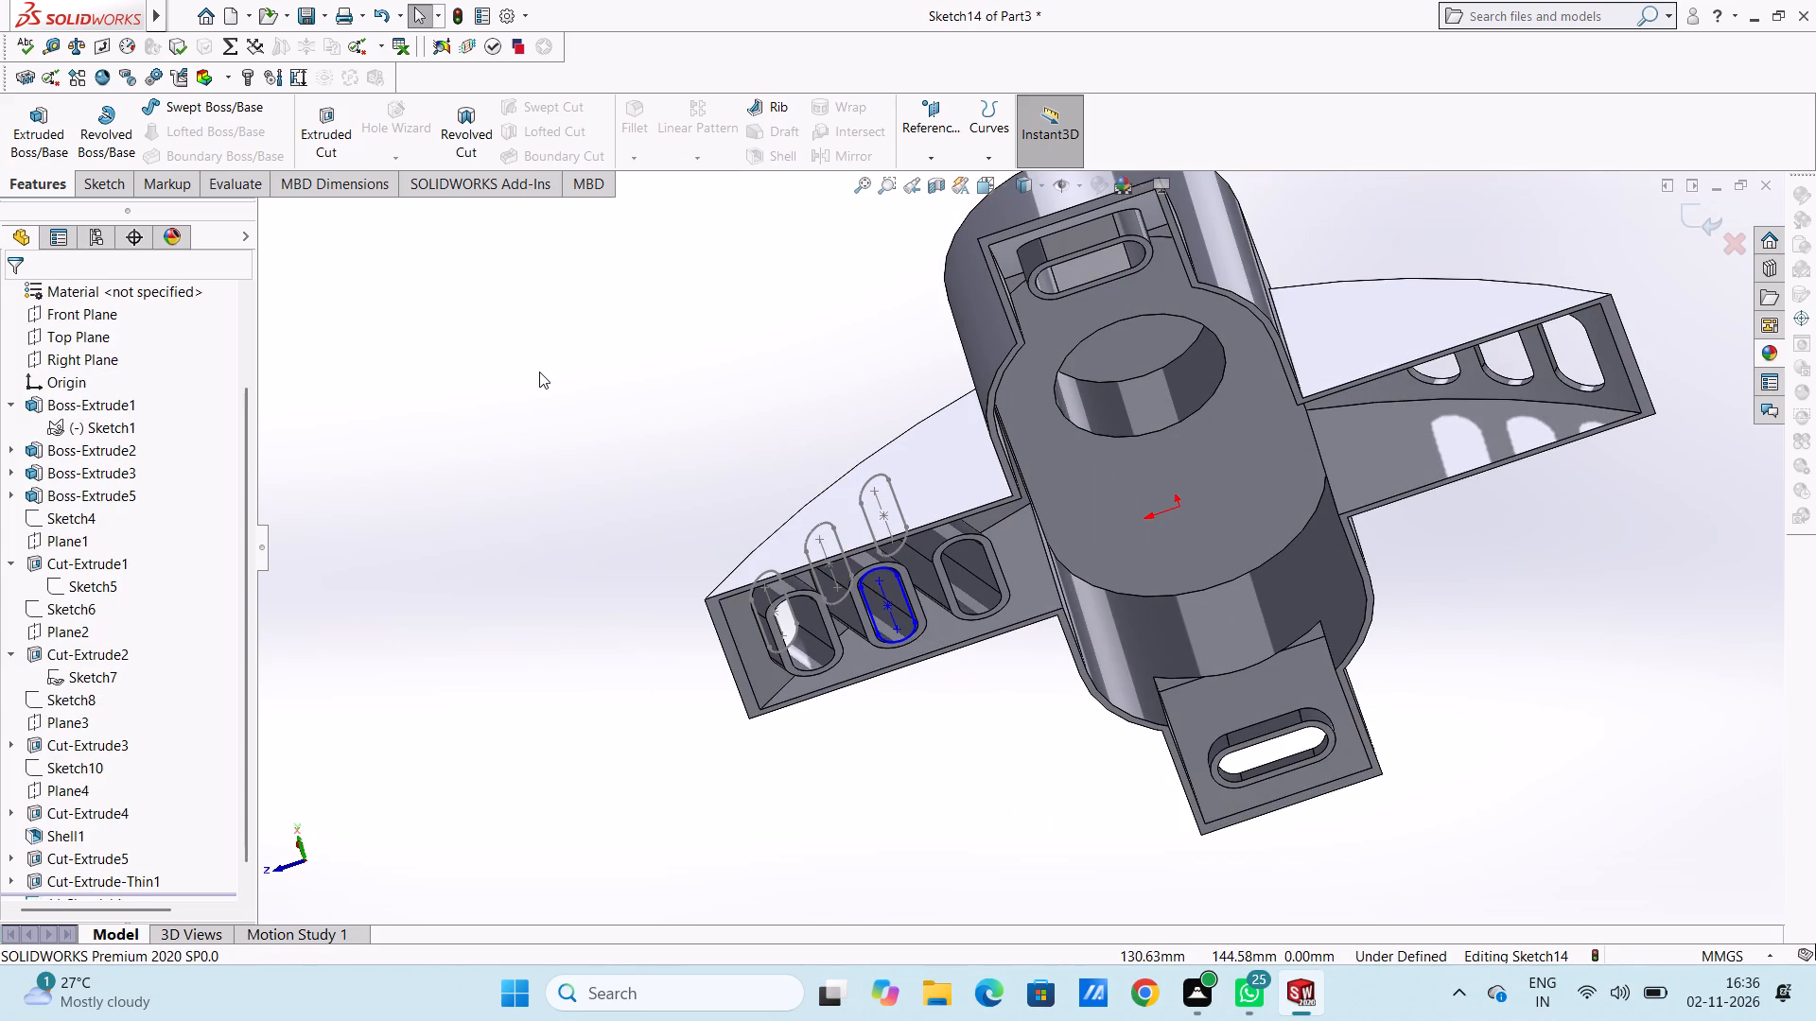
Undo the straight slot drawn inside the middle raised wall's rim.
key("ctrl+z")
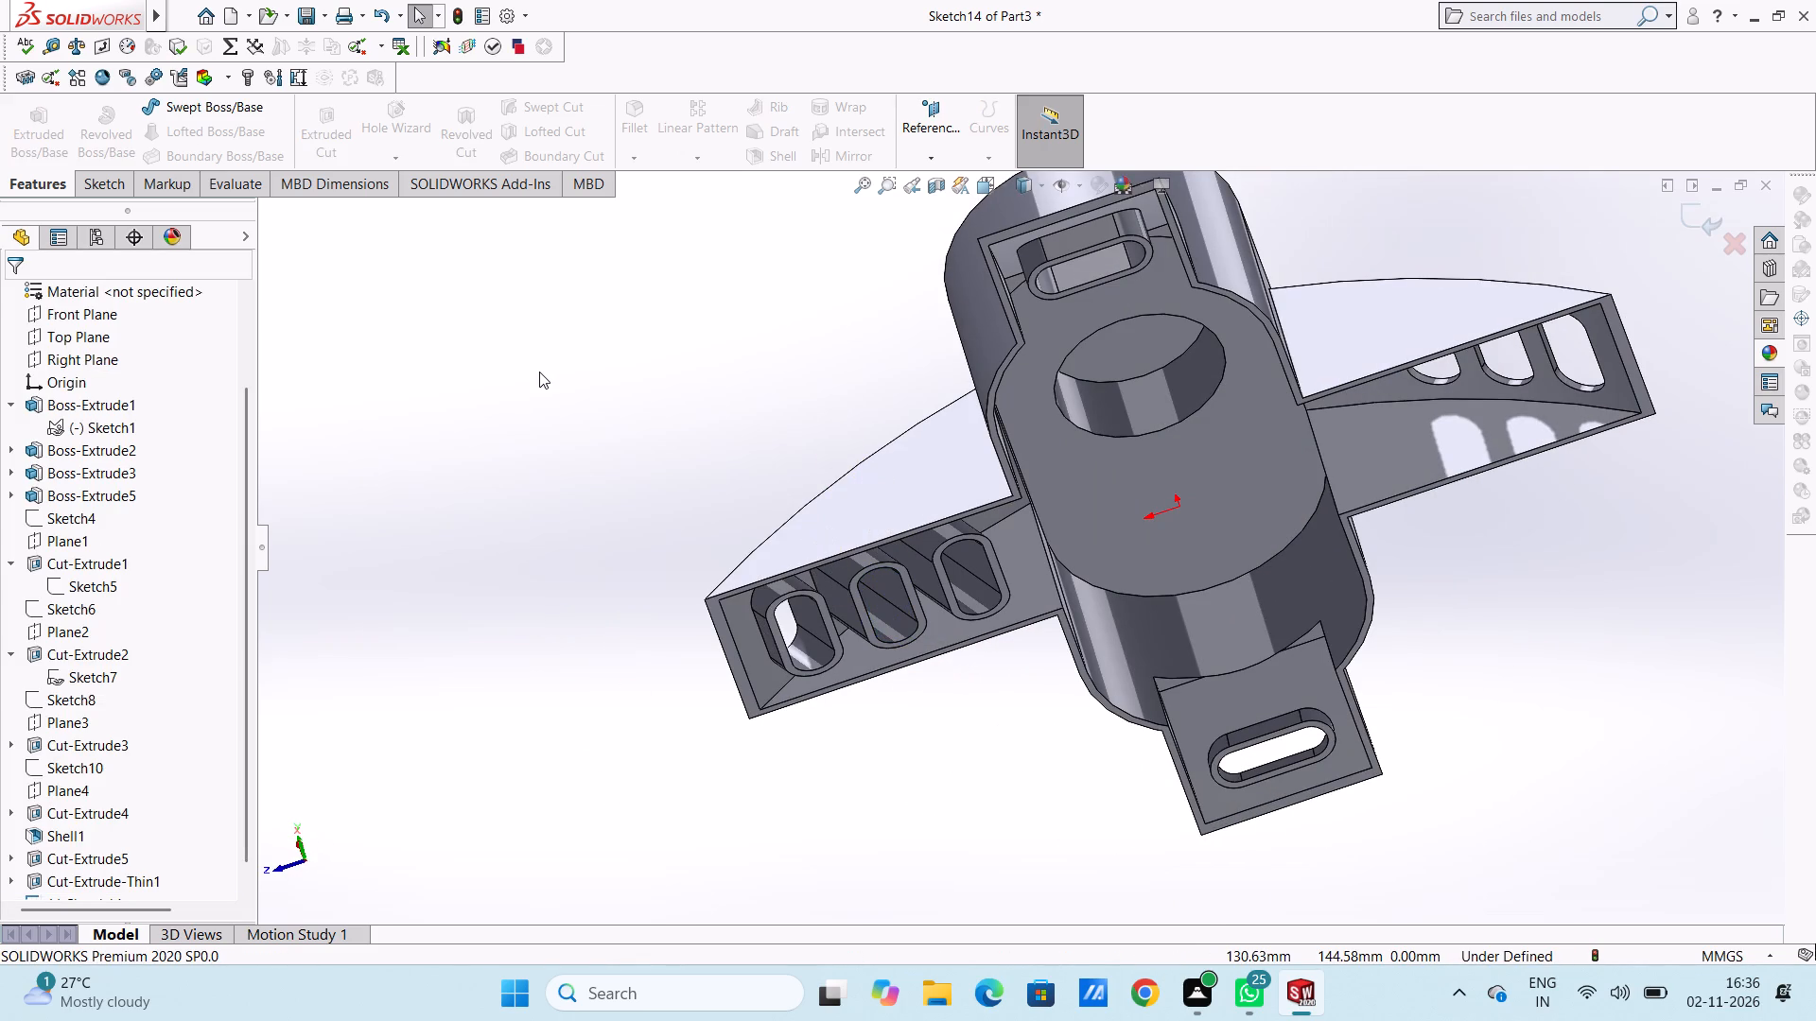
Examine the slotted side and end features from several angles and locate the sketch behind the first slot cut, Cut-Extrude1.
middle_click_drag(574, 498, 765, 659)
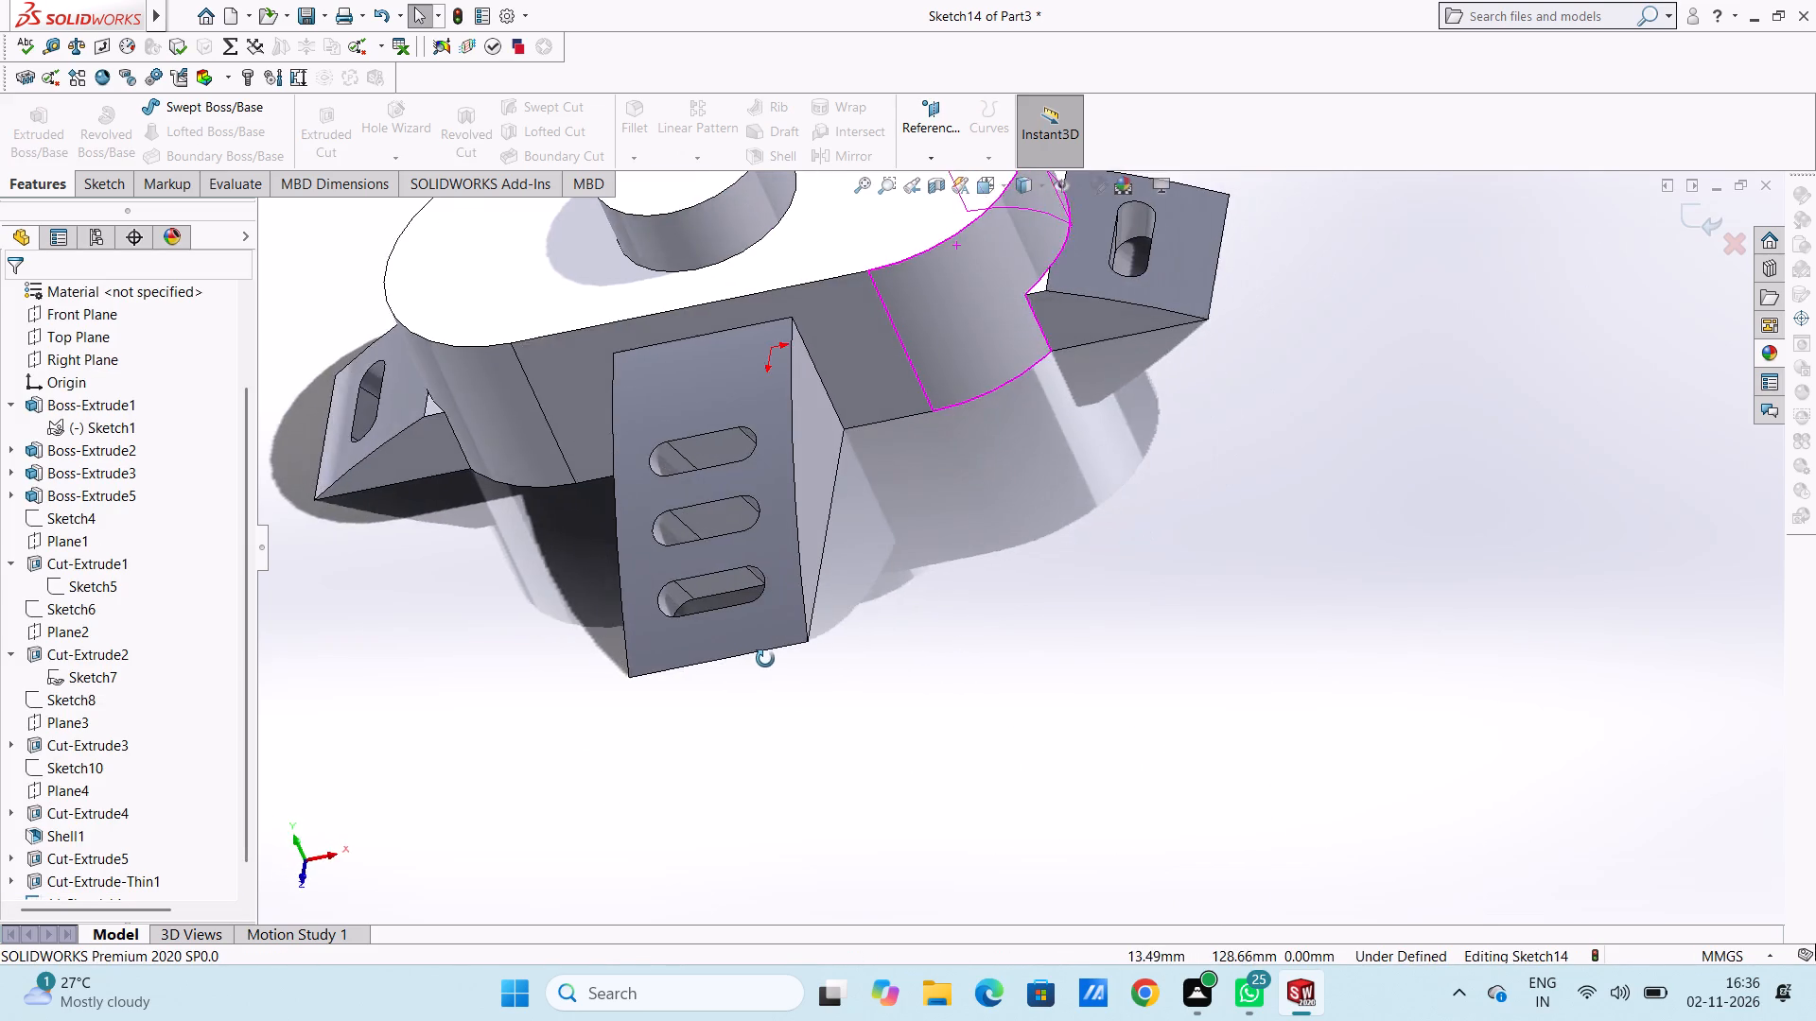
middle_click_drag(765, 659, 560, 373)
scroll(600, 510, "up", 4)
middle_click_drag(598, 706, 614, 681)
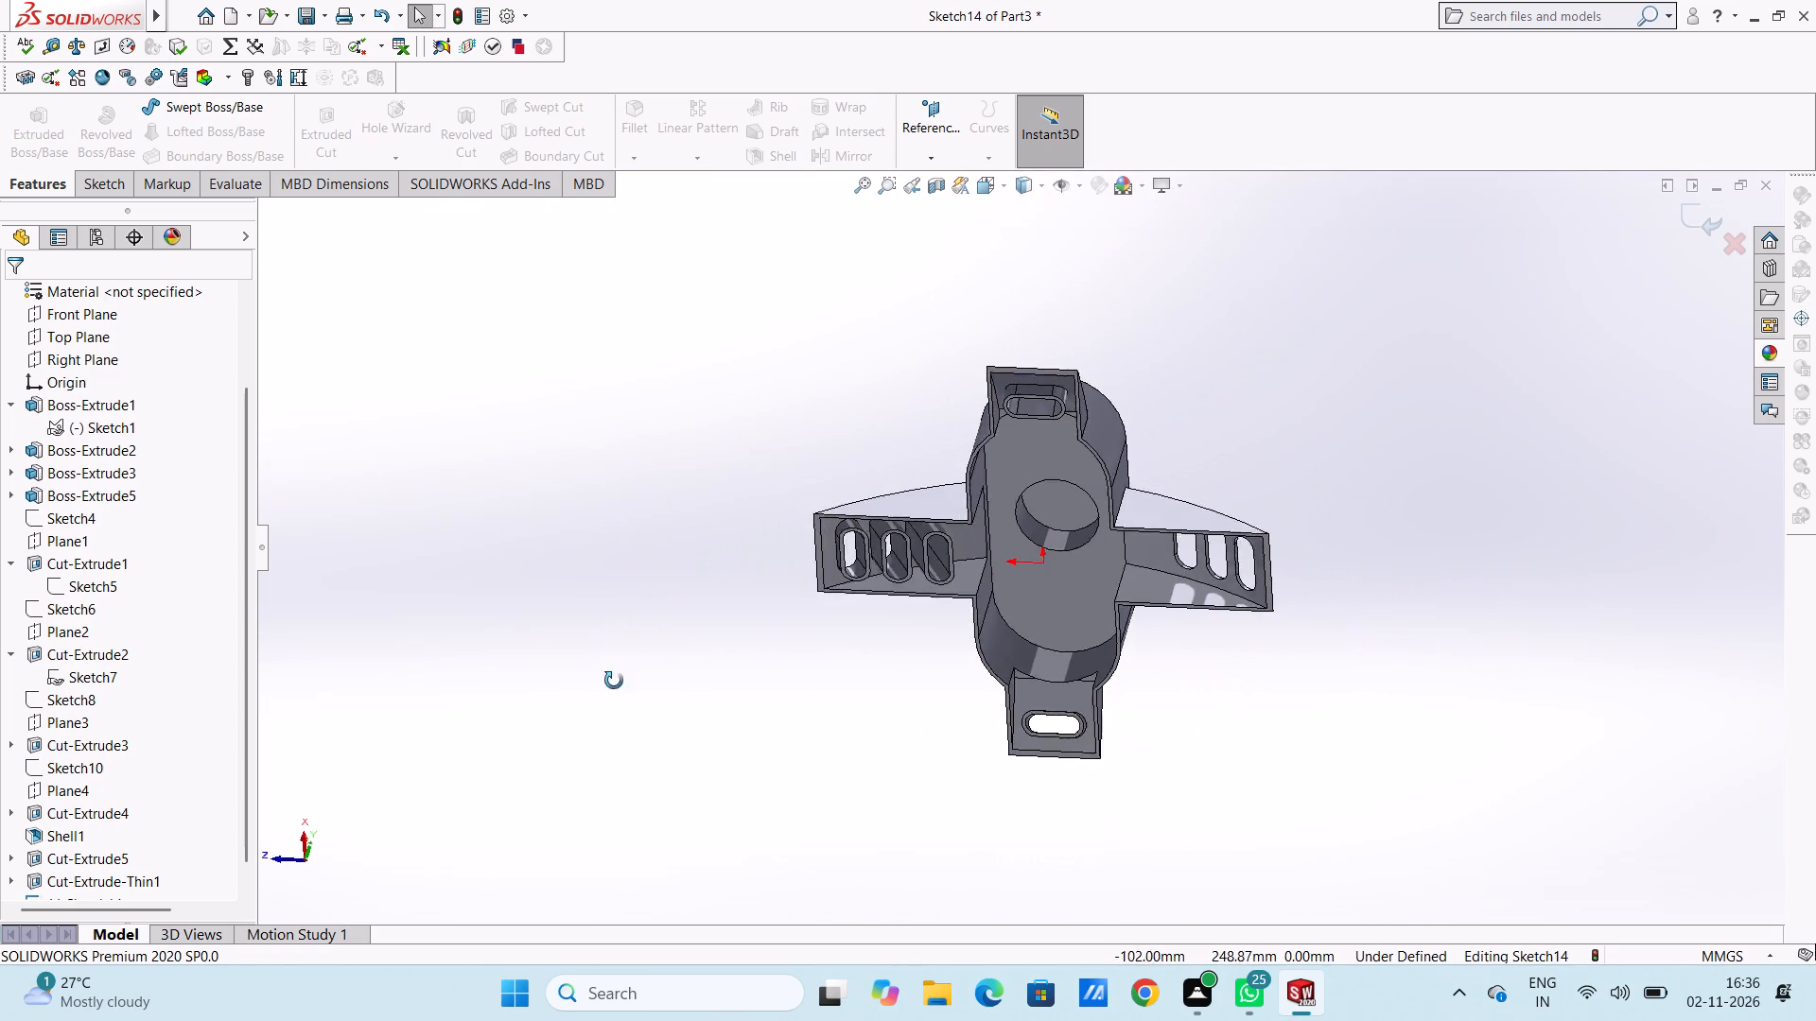
middle_click_drag(614, 681, 671, 583)
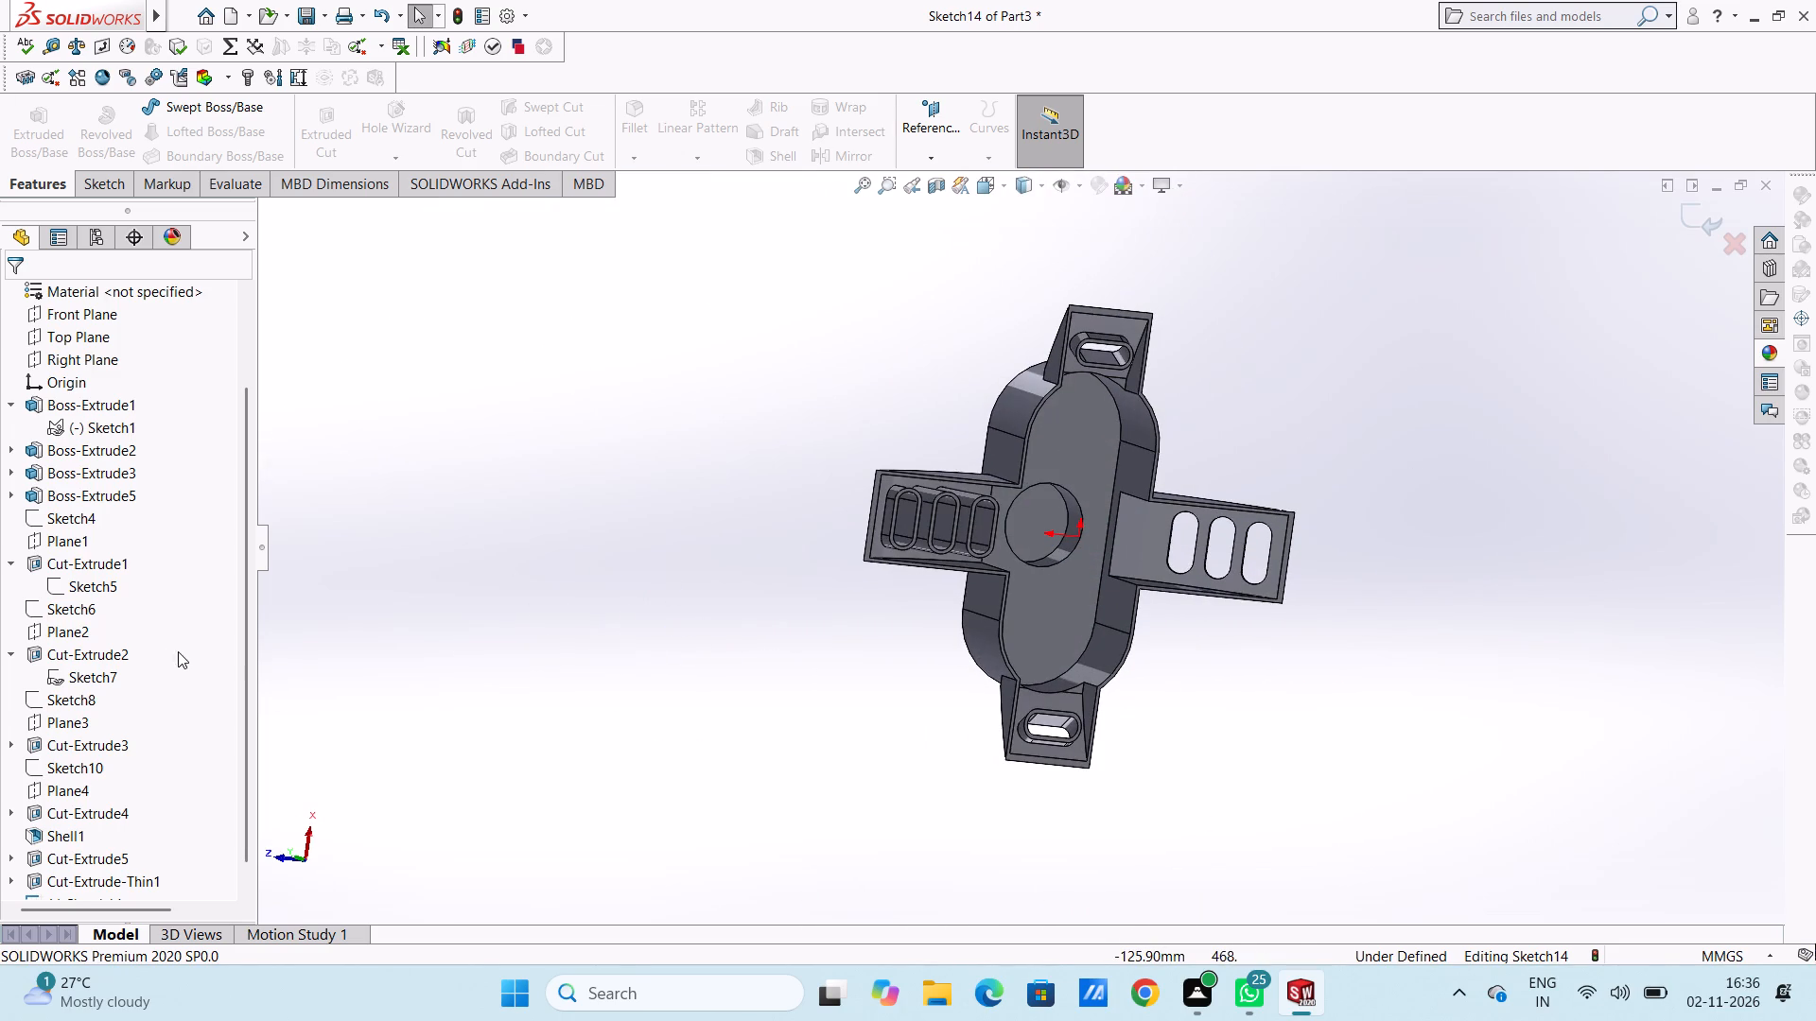
scroll(166, 661, "down", 2)
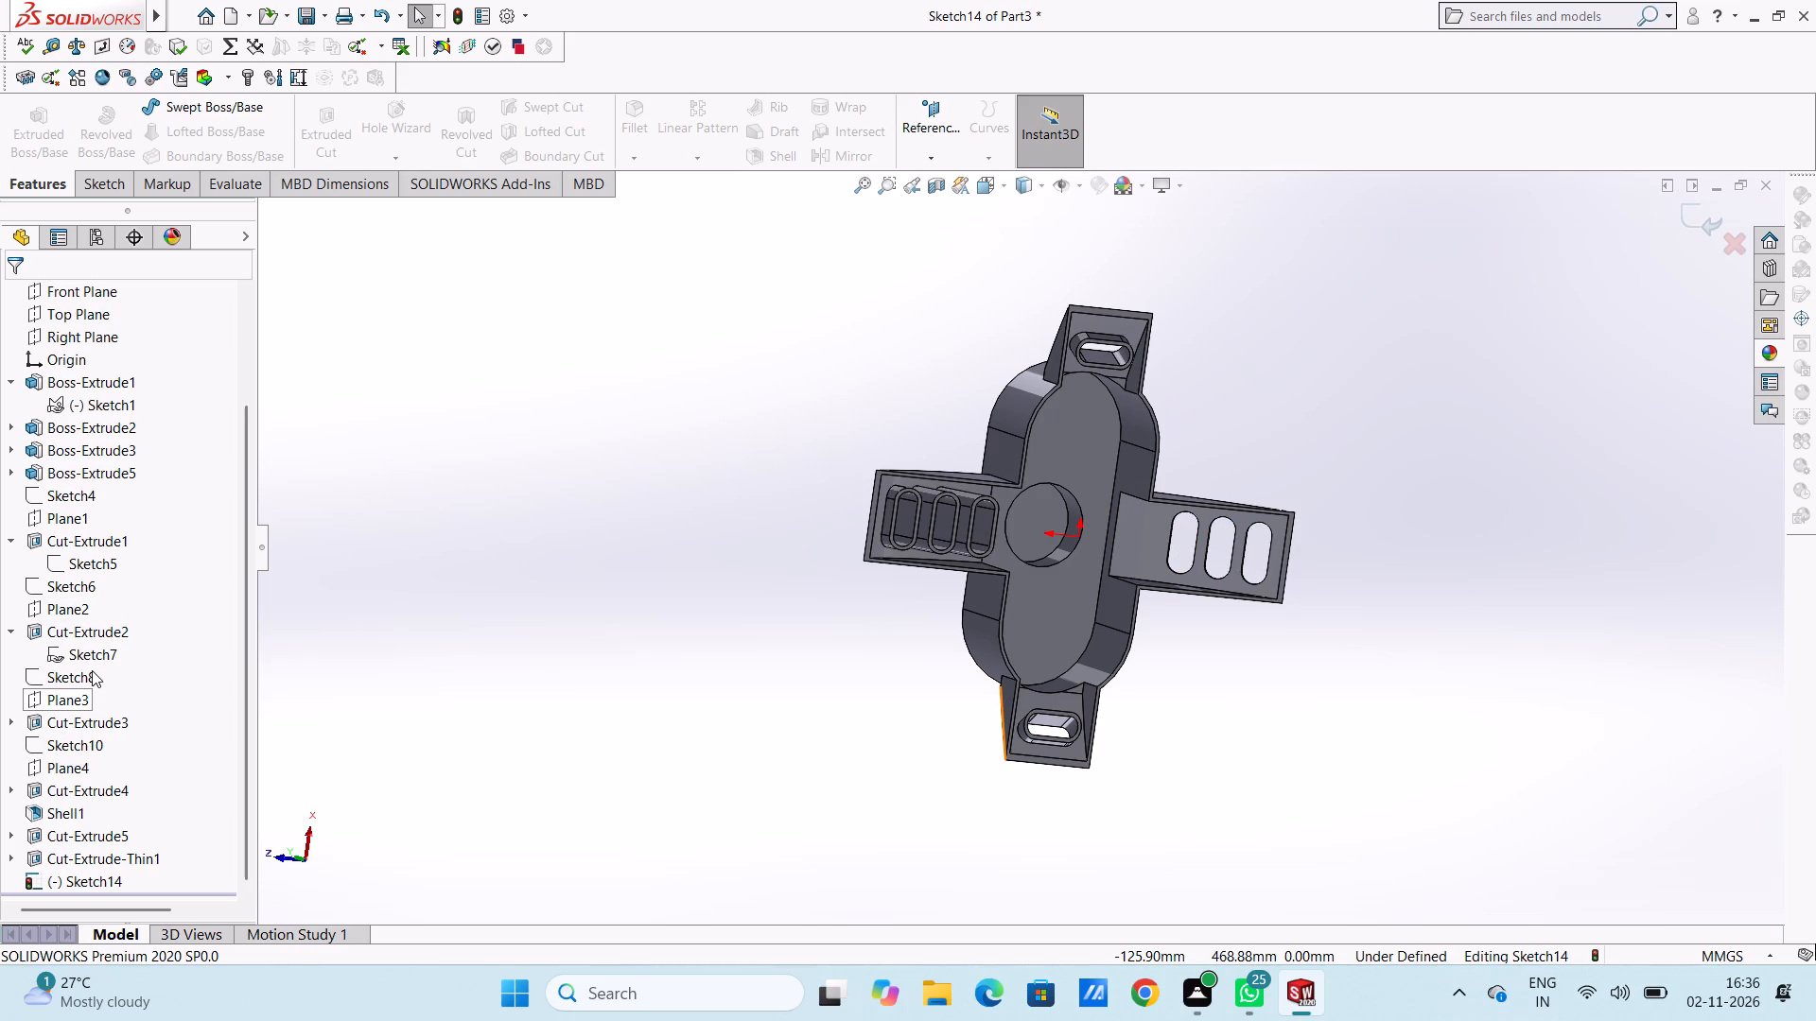
middle_click_drag(574, 616, 496, 564)
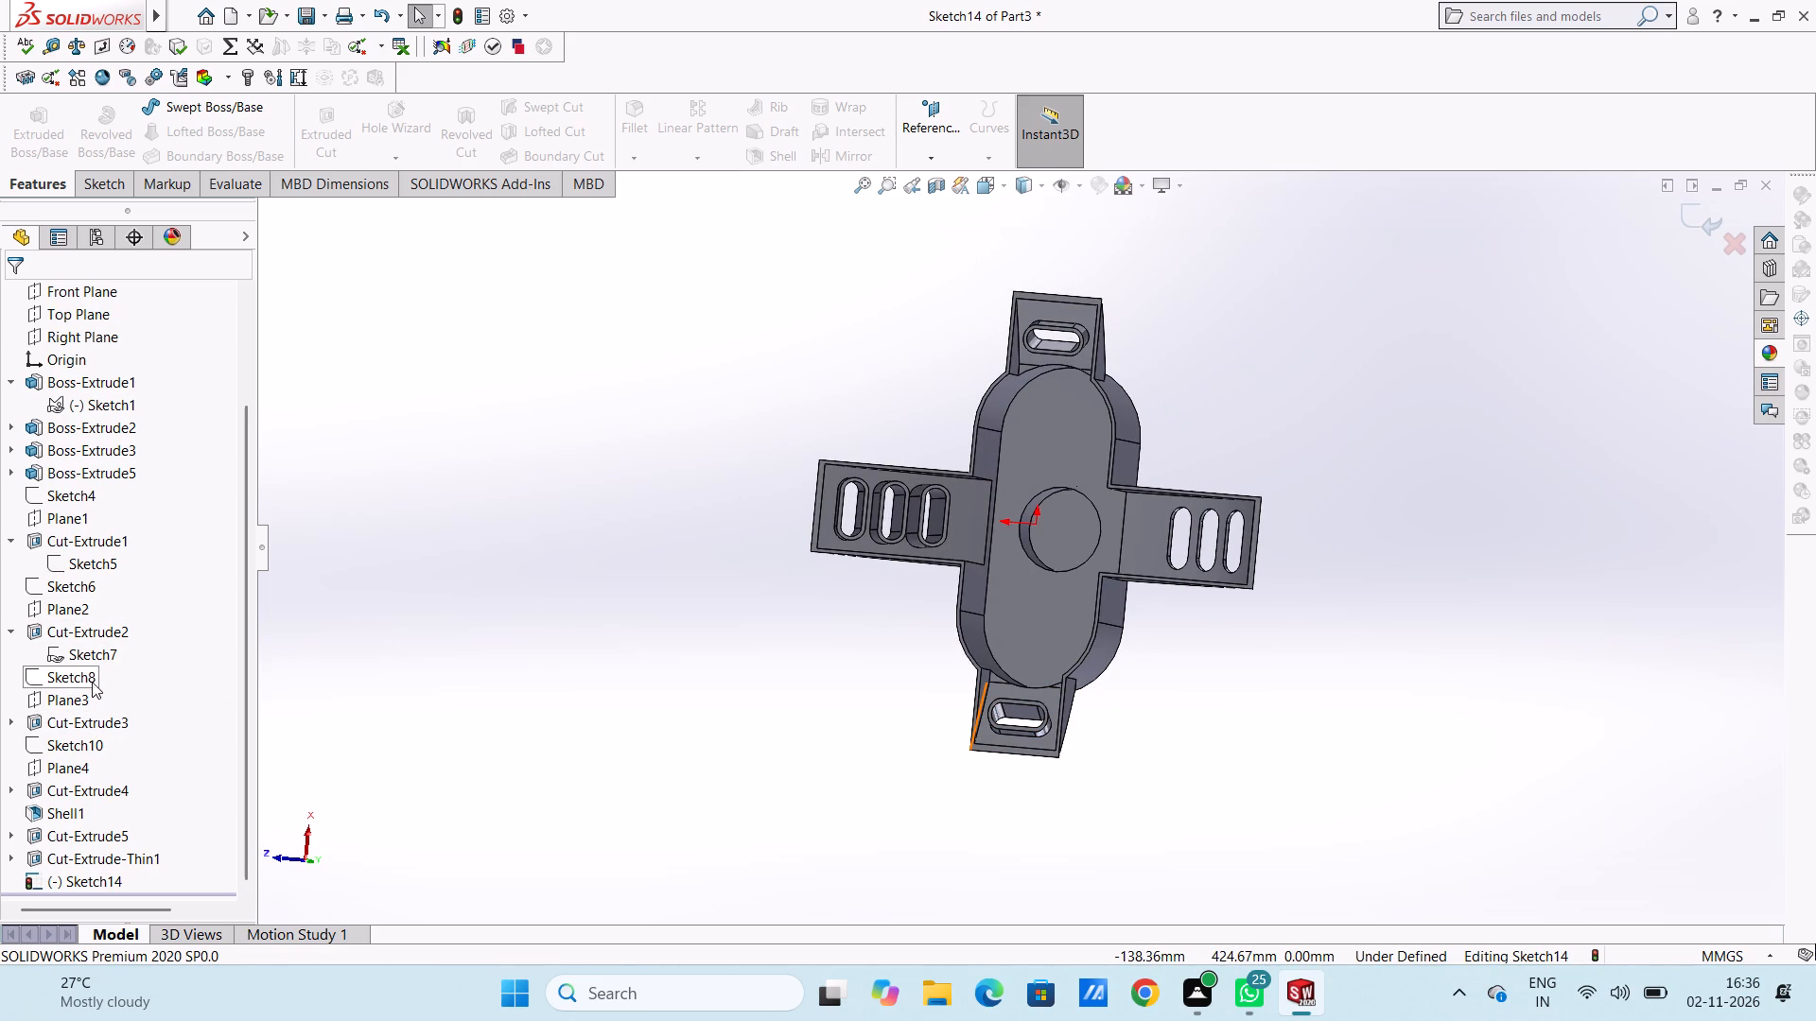
left_click(9, 631)
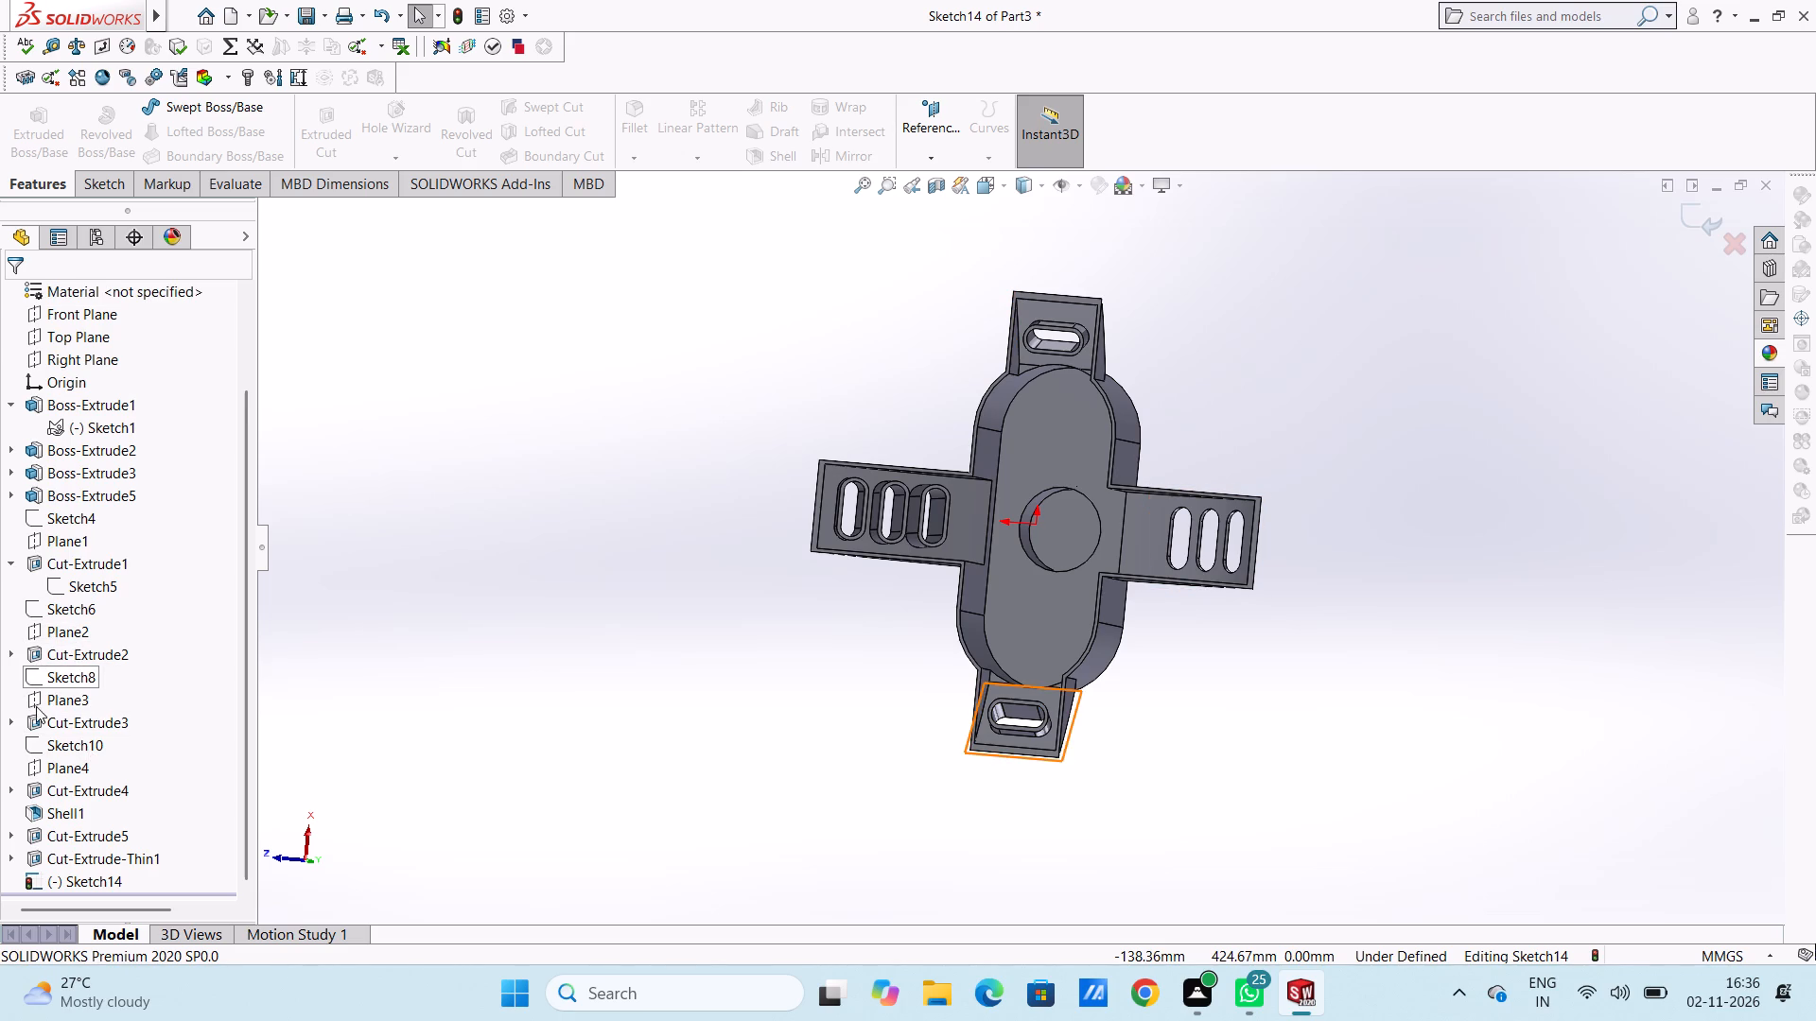
left_click(10, 719)
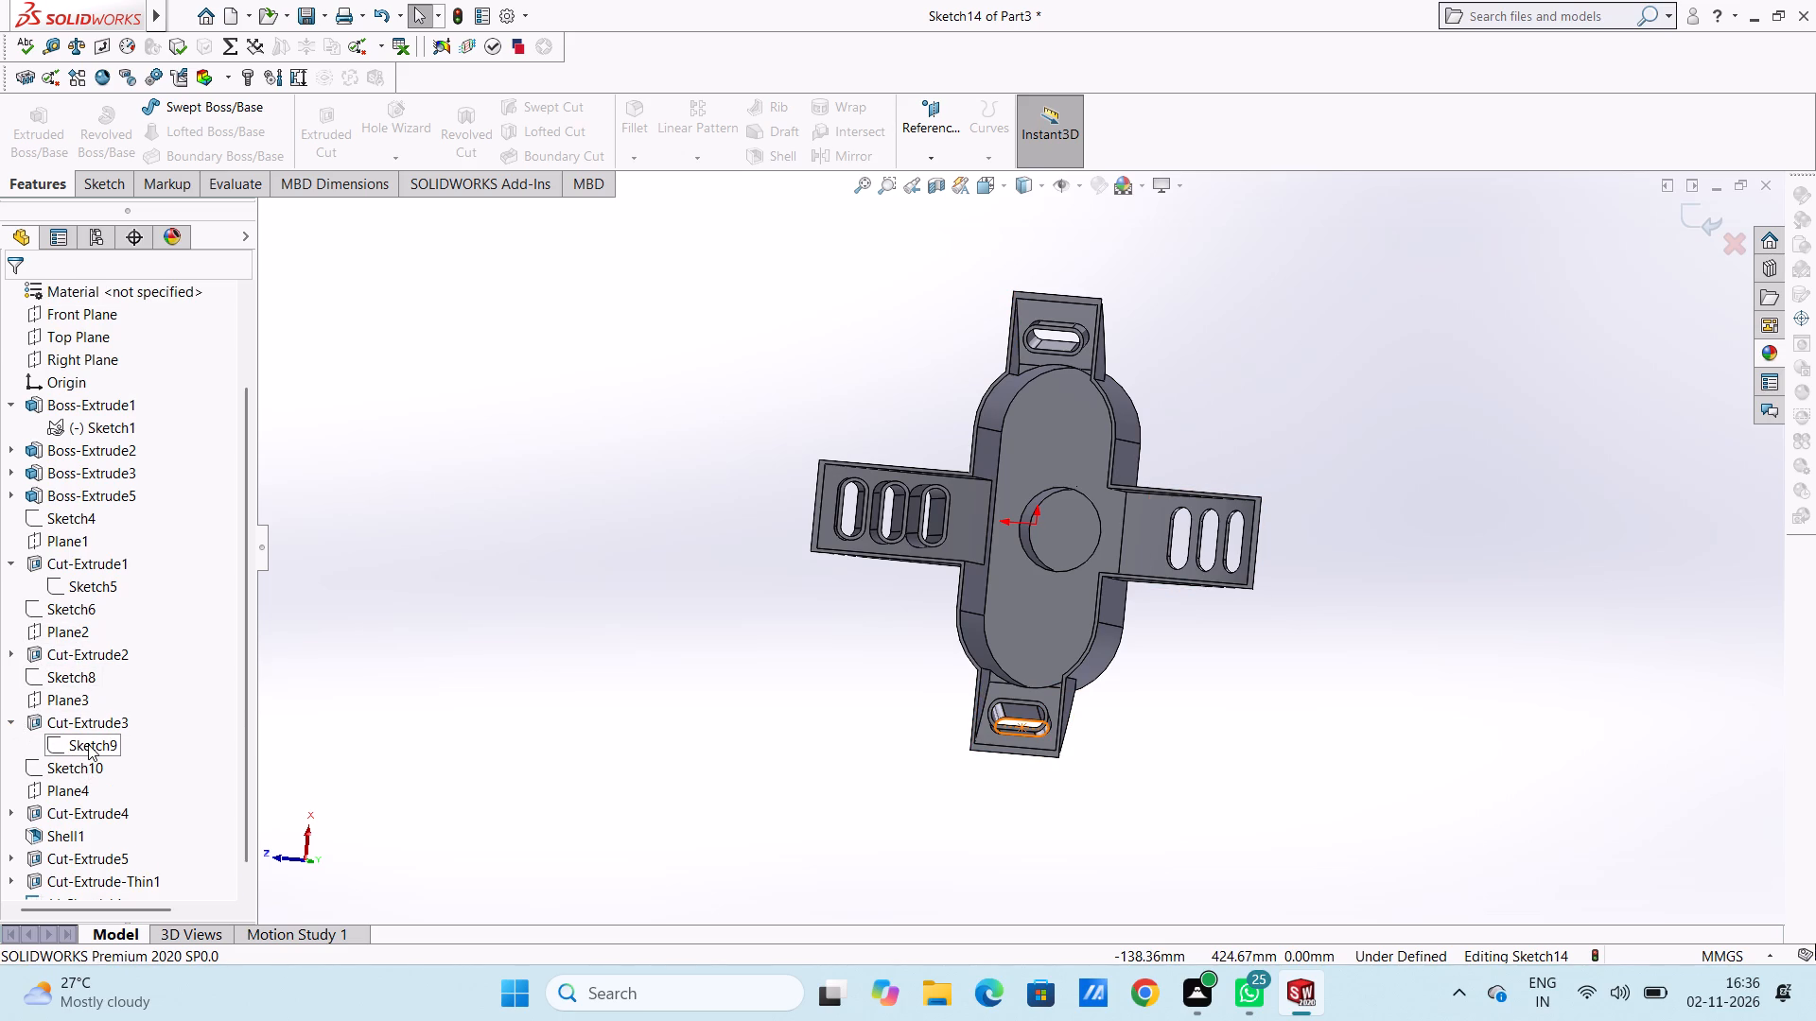
left_click(10, 649)
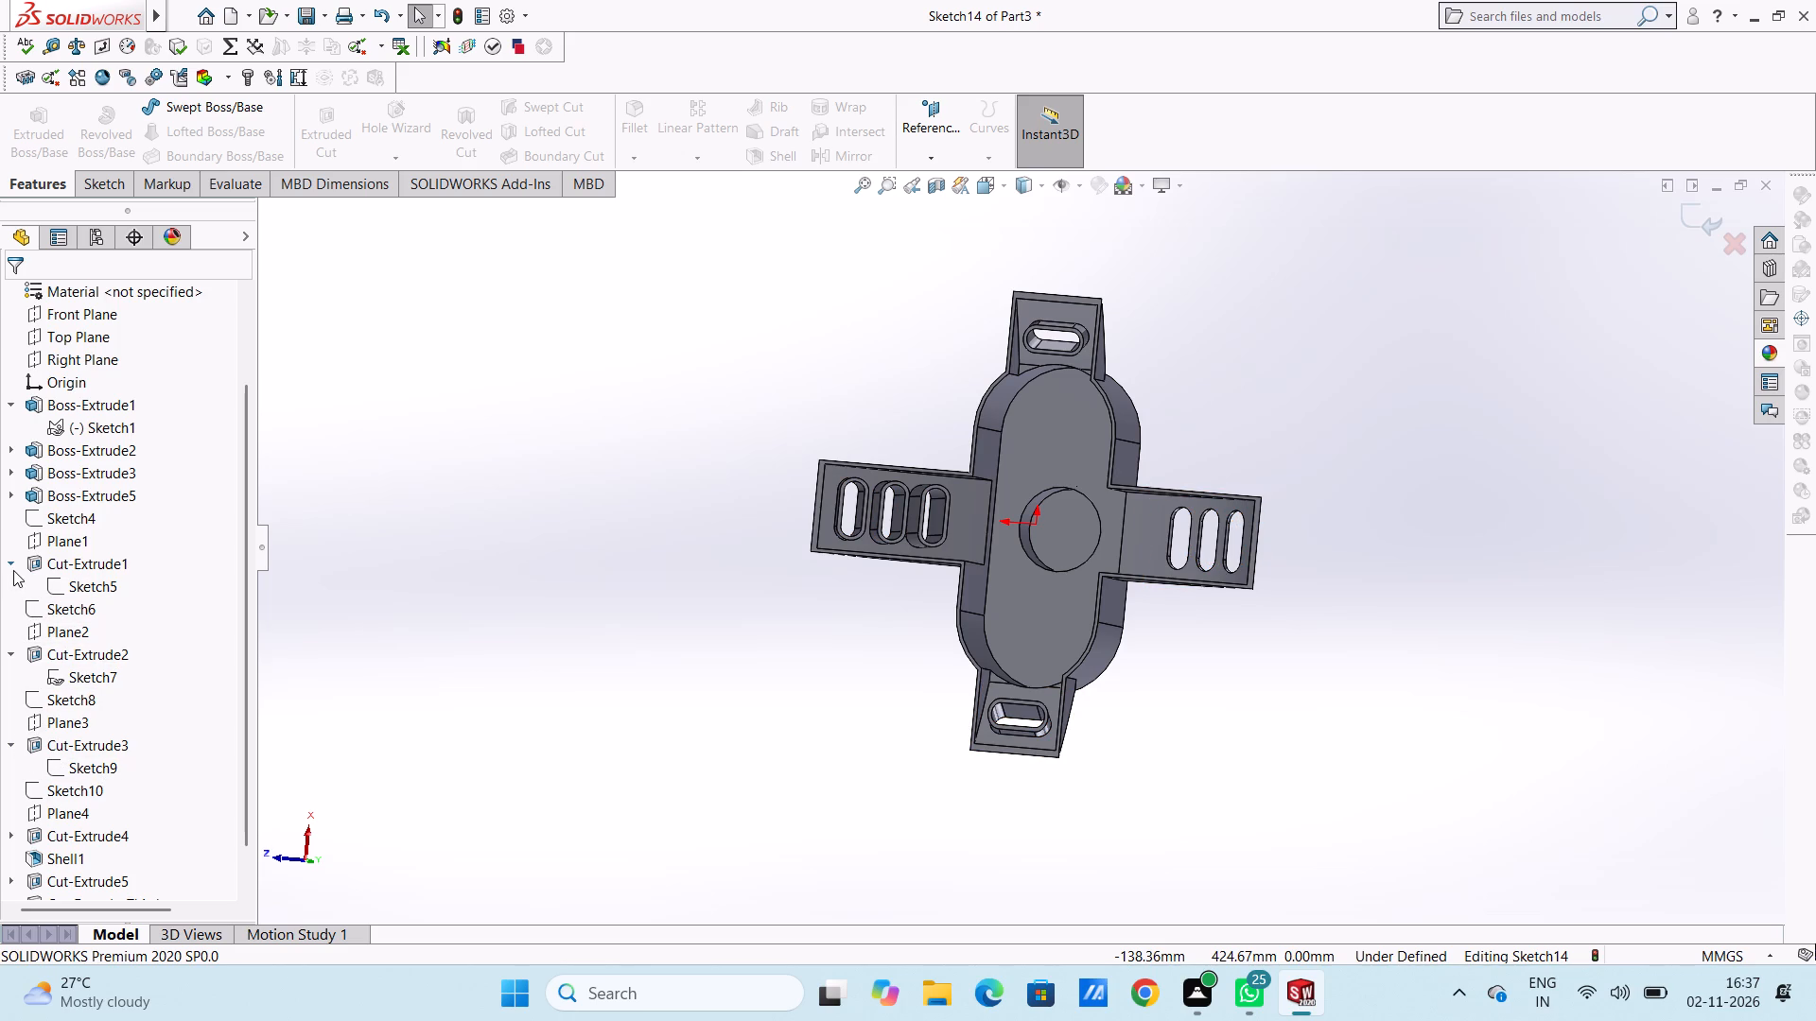
left_click(78, 578)
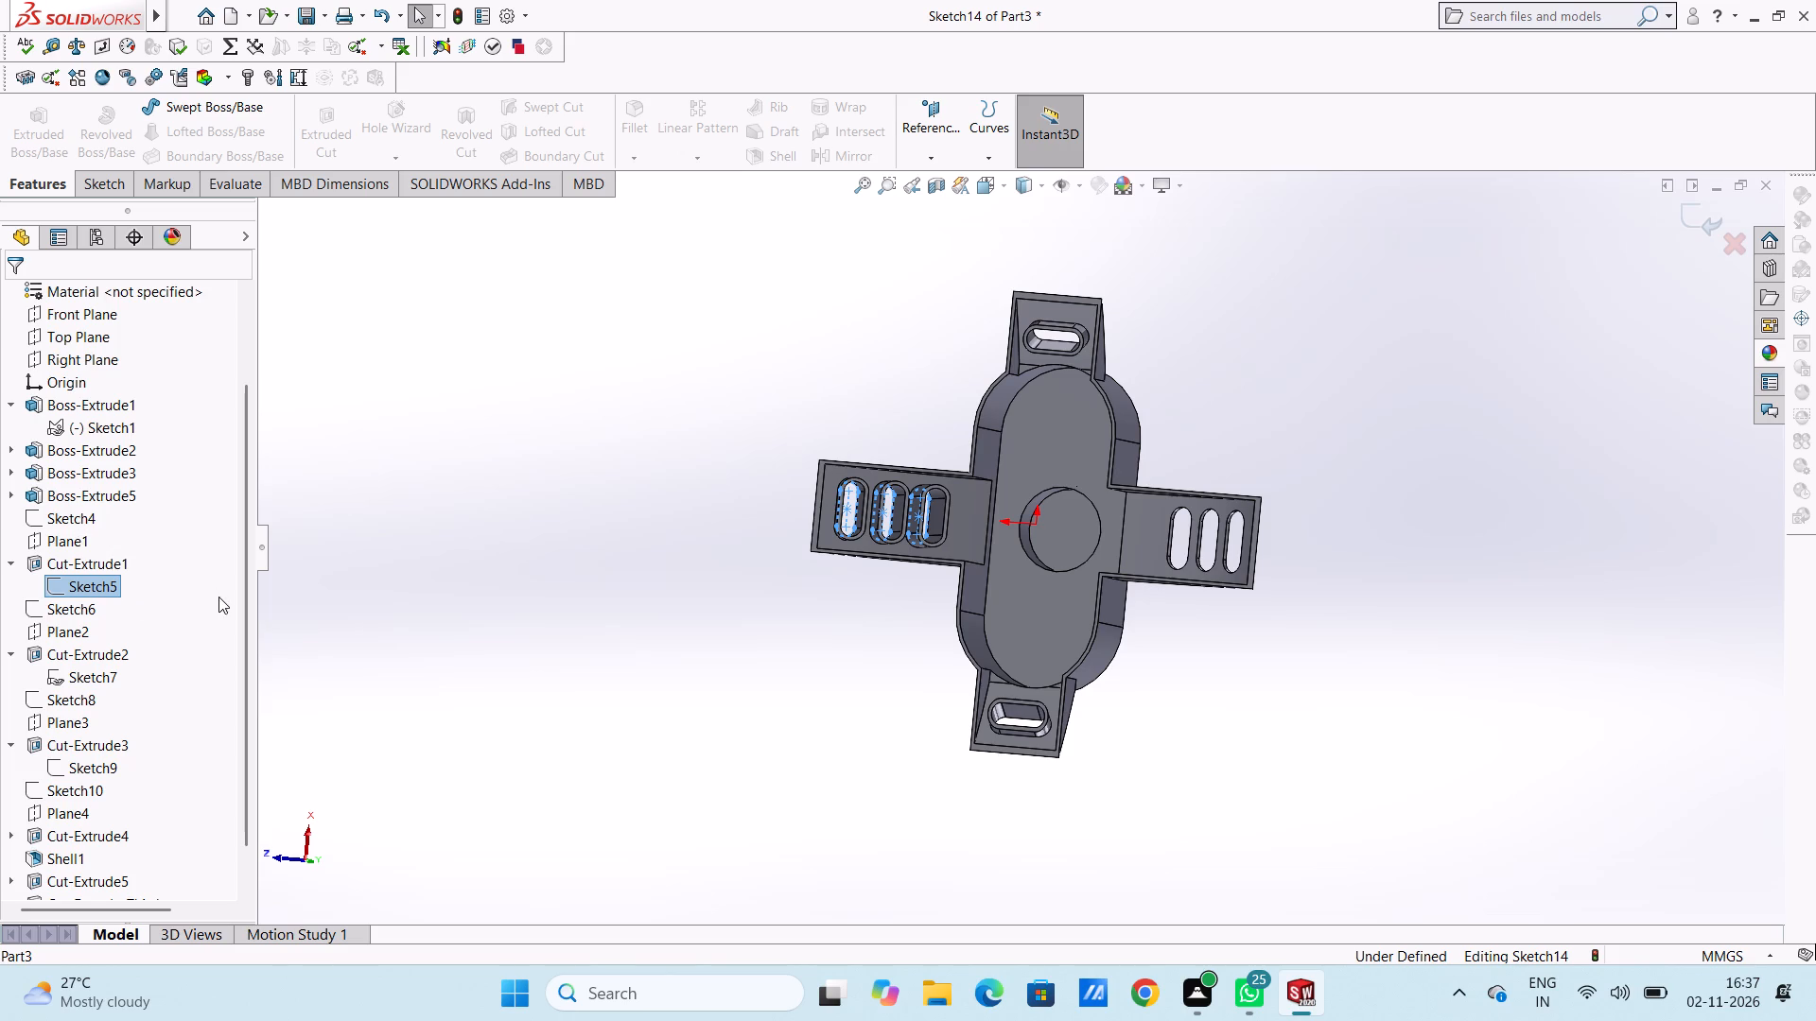
middle_click_drag(463, 520, 543, 687)
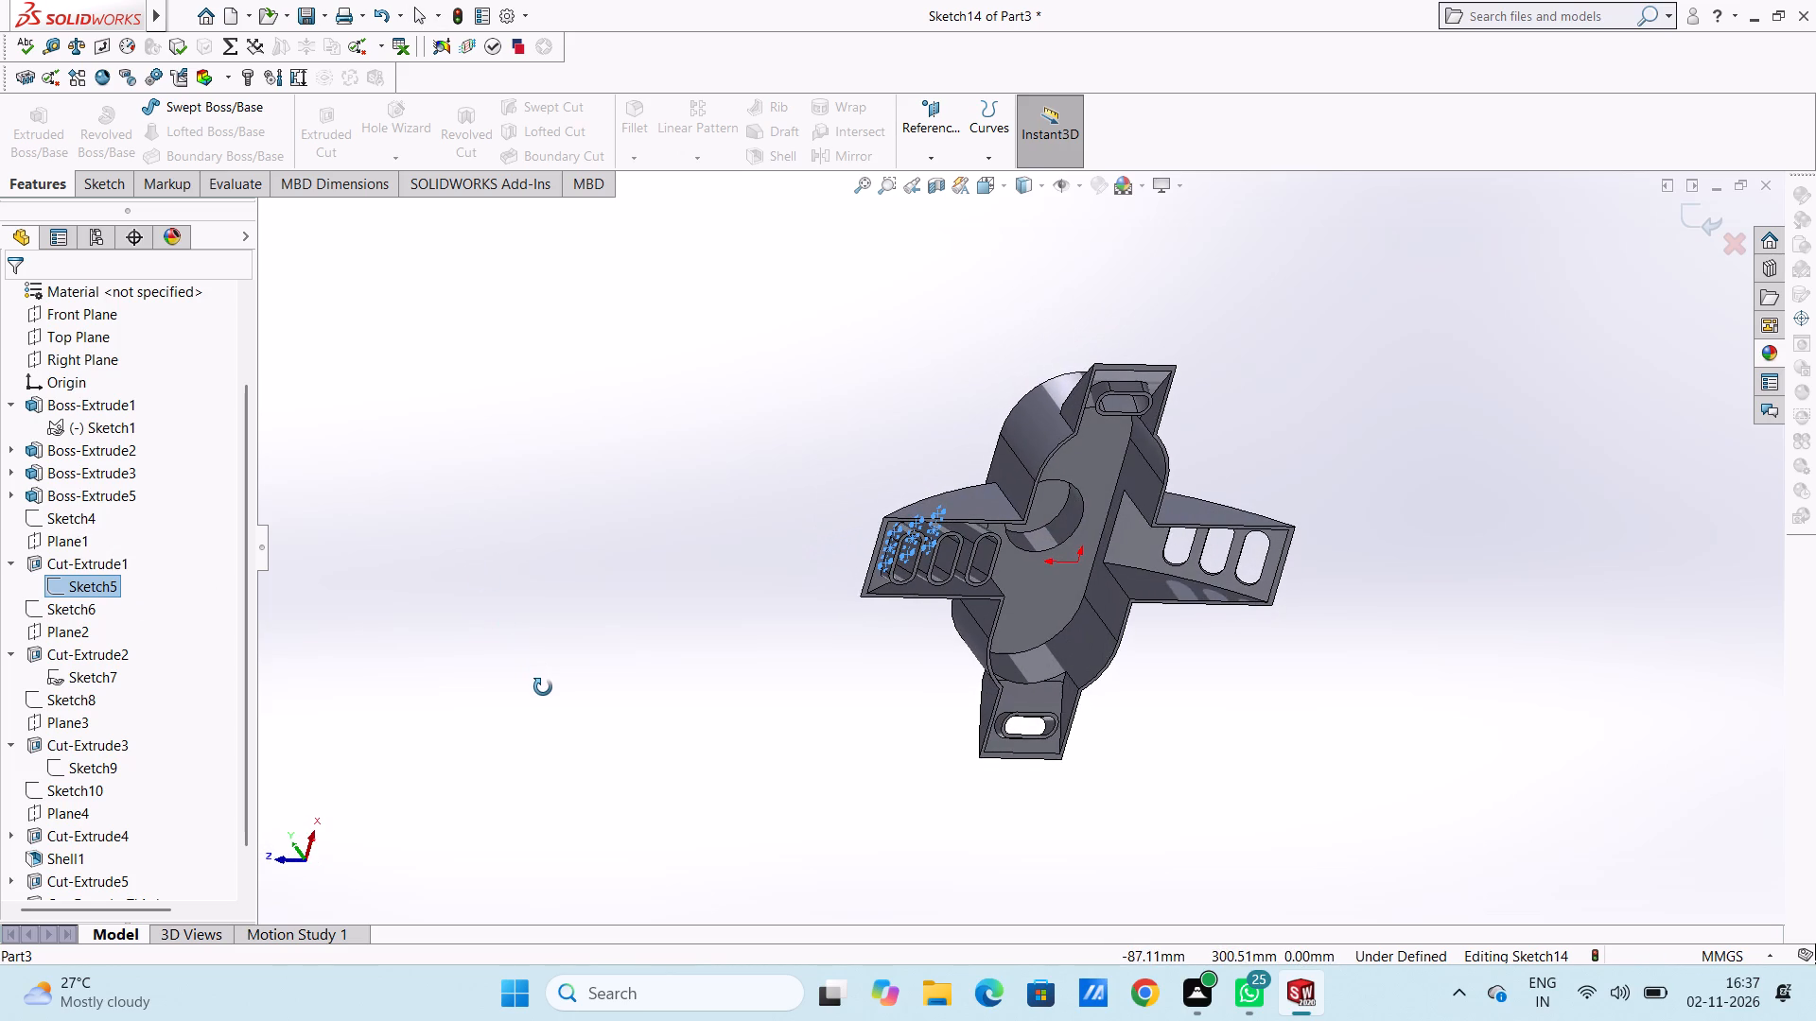
middle_click_drag(543, 687, 534, 690)
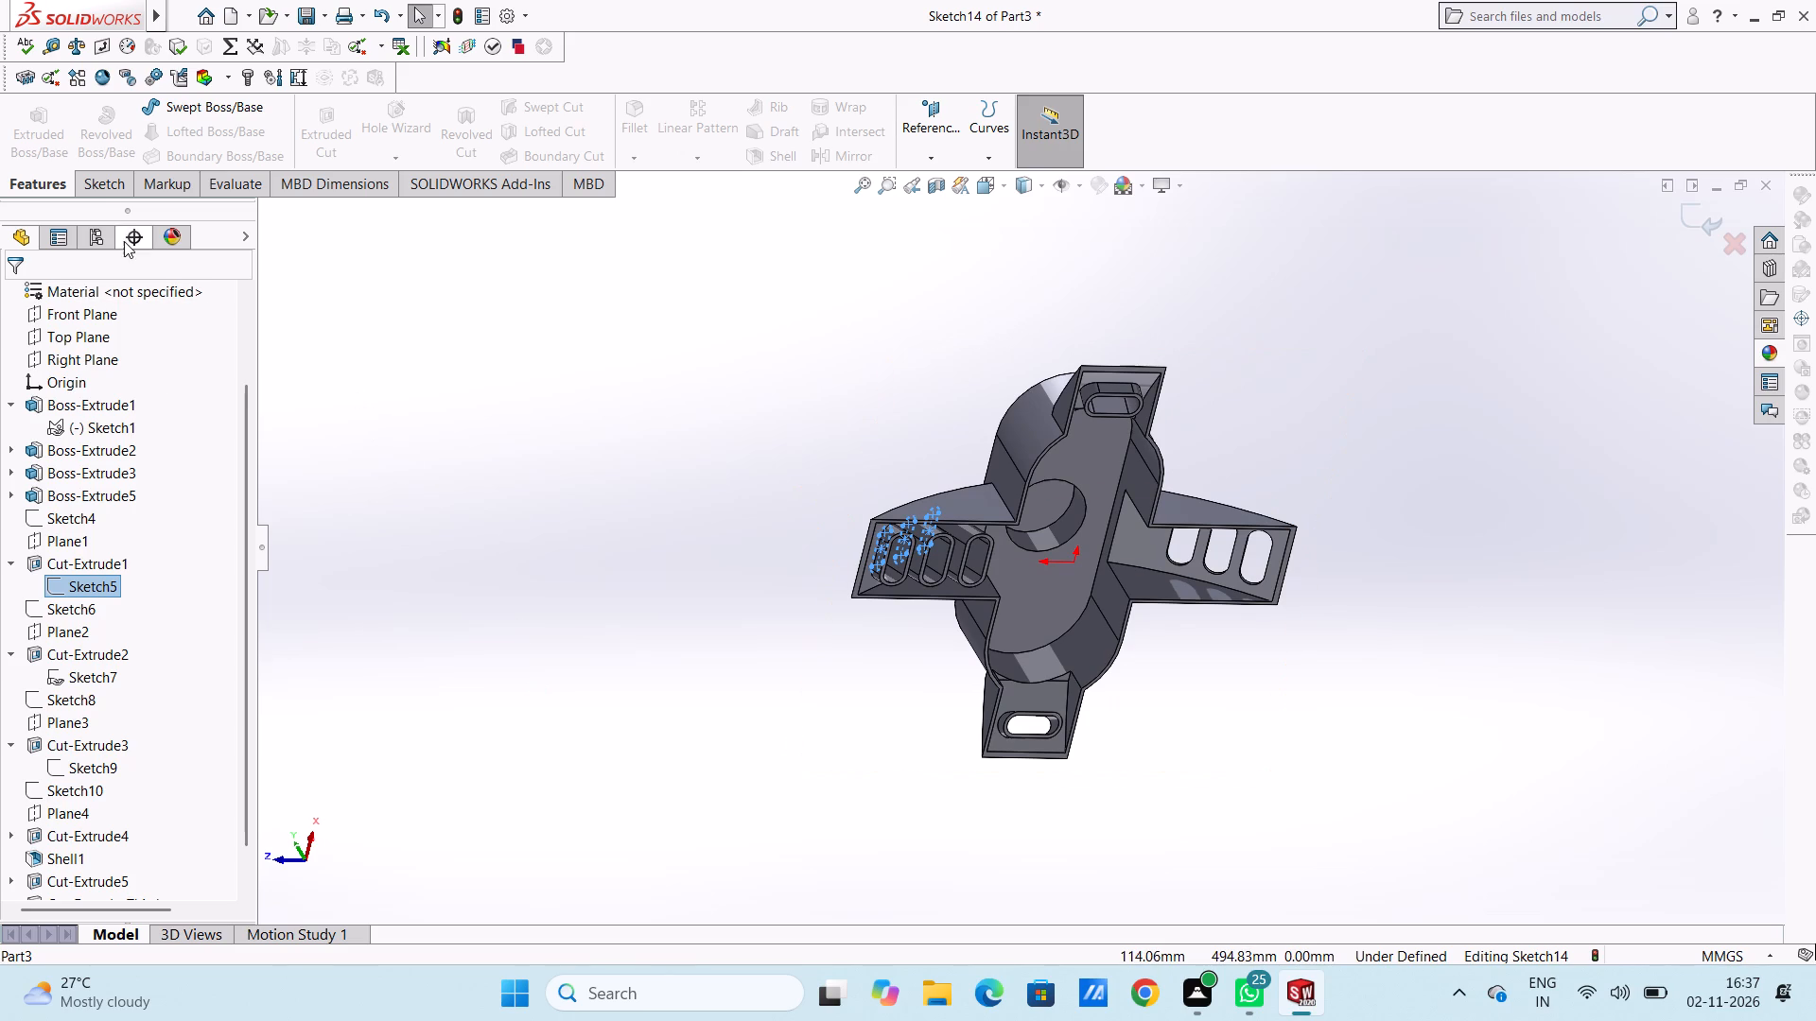
Undo the open sketch on the middle wall's rim and the preceding thin extruded cut, Cut-Extrude-Thin1.
left_click(53, 181)
left_click(103, 181)
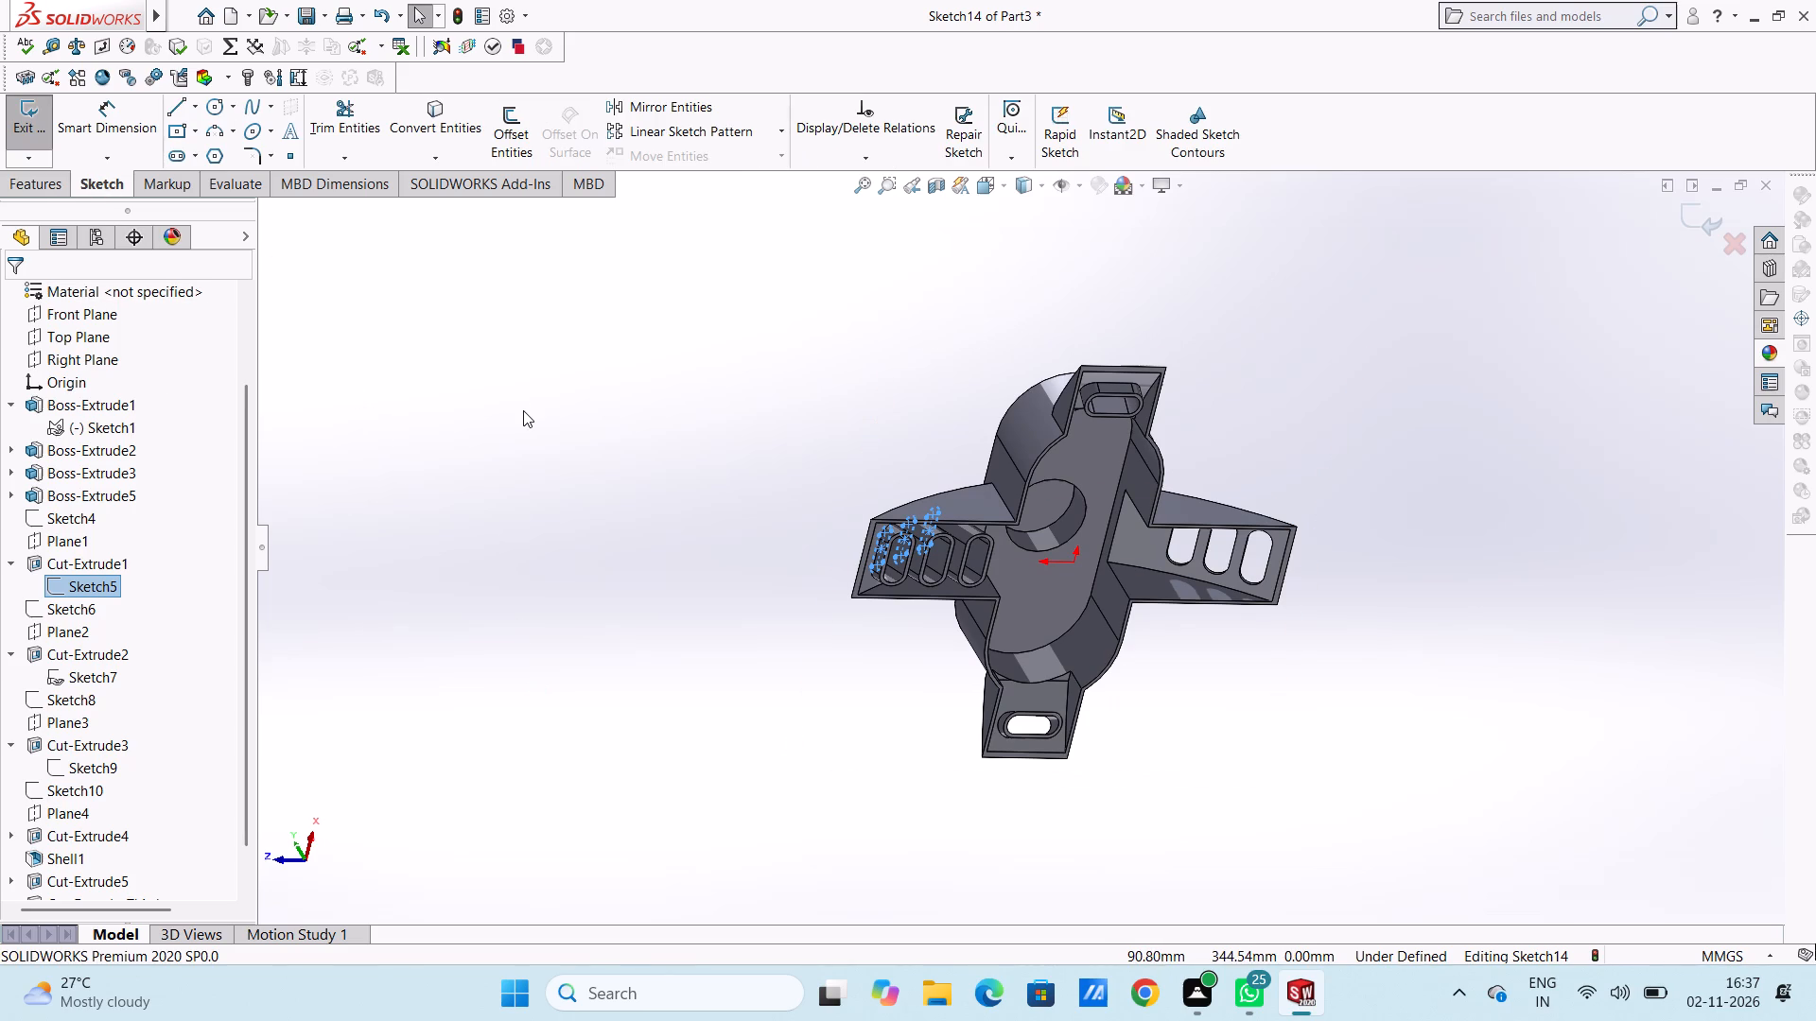
key("Escape")
key("ctrl+z")
key("ctrl+z")
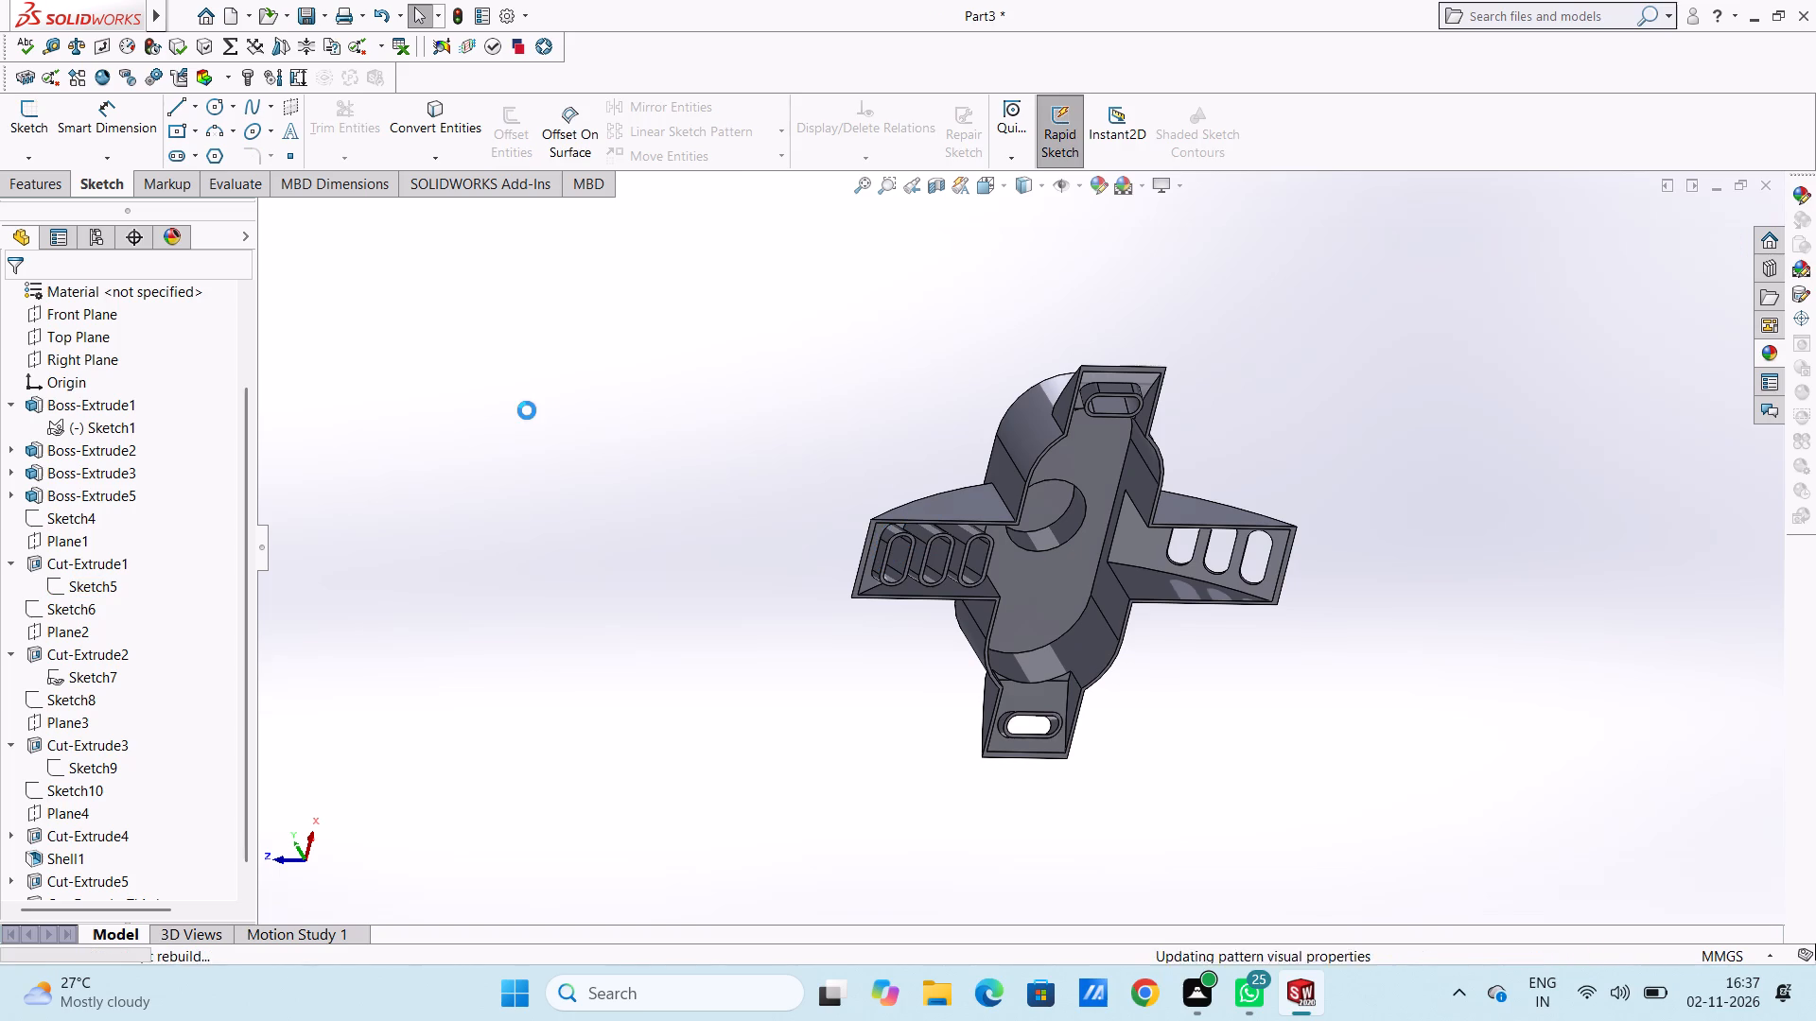
Set up an extruded cut from Sketch5 with an Offset From Surface end condition, a 2 mm offset distance and the offset reversed.
scroll(531, 408, "up", 4)
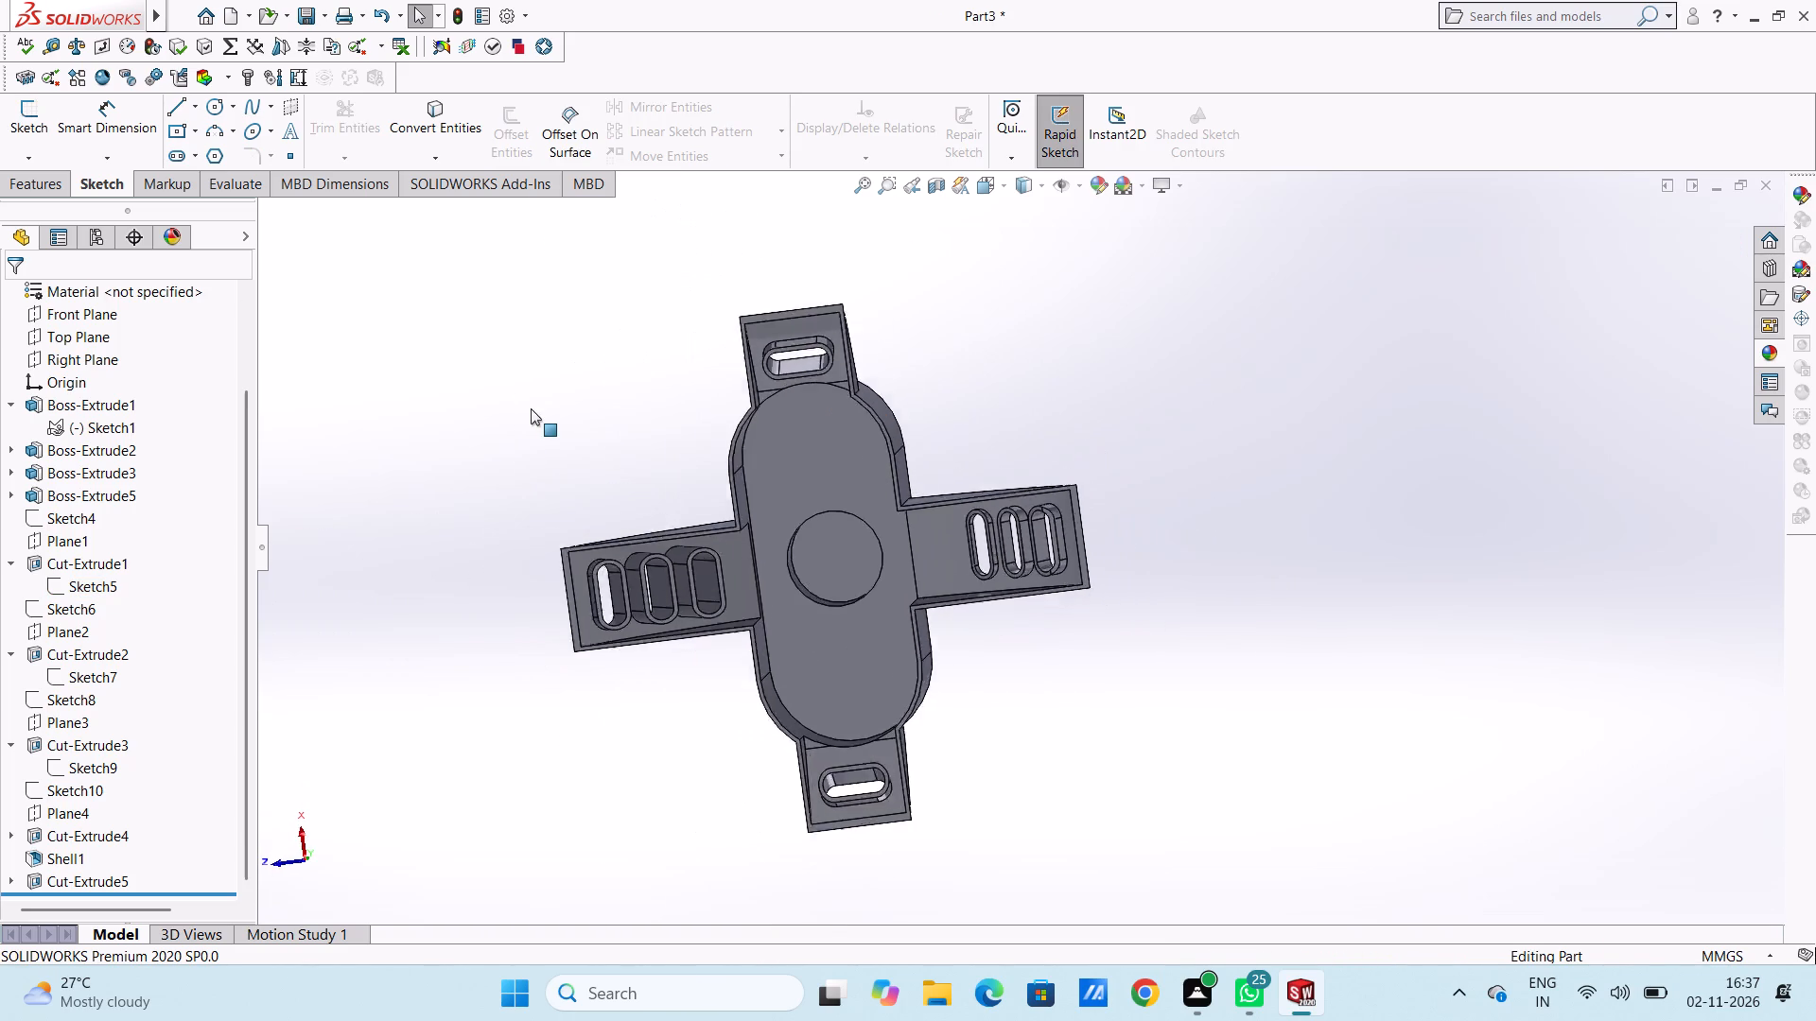
middle_click_drag(661, 598, 777, 599)
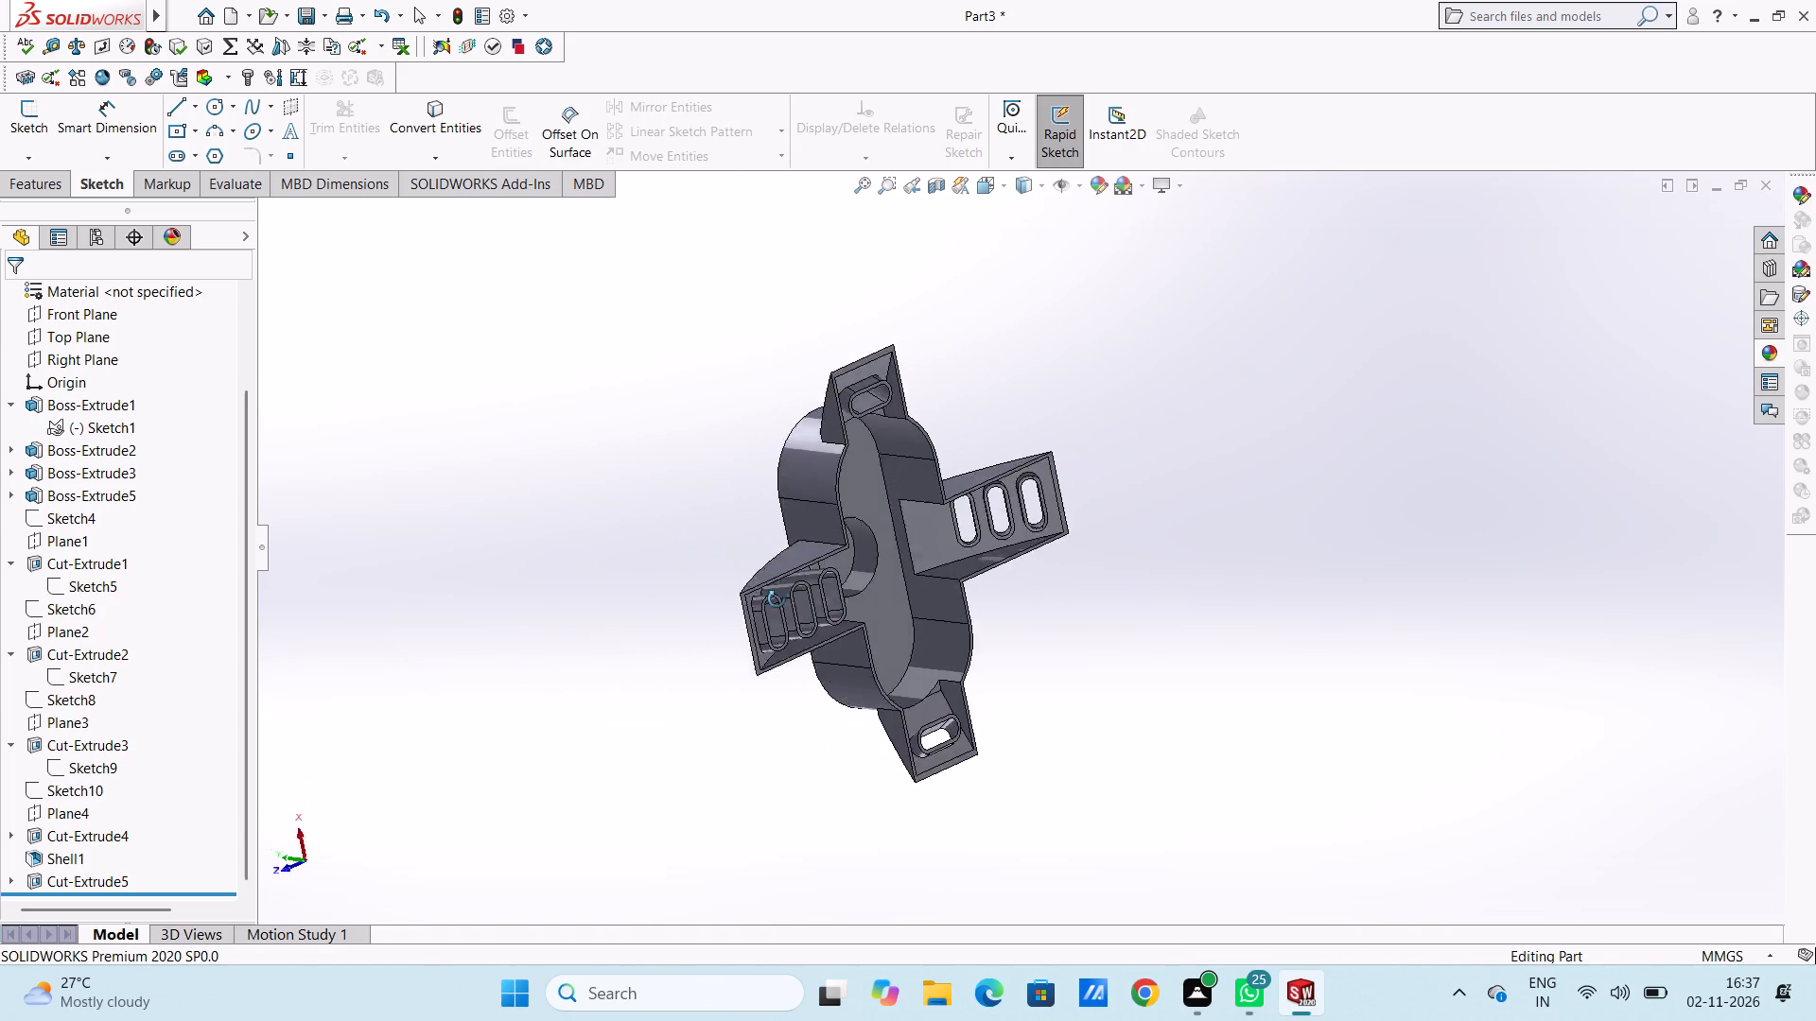
middle_click_drag(777, 599, 800, 531)
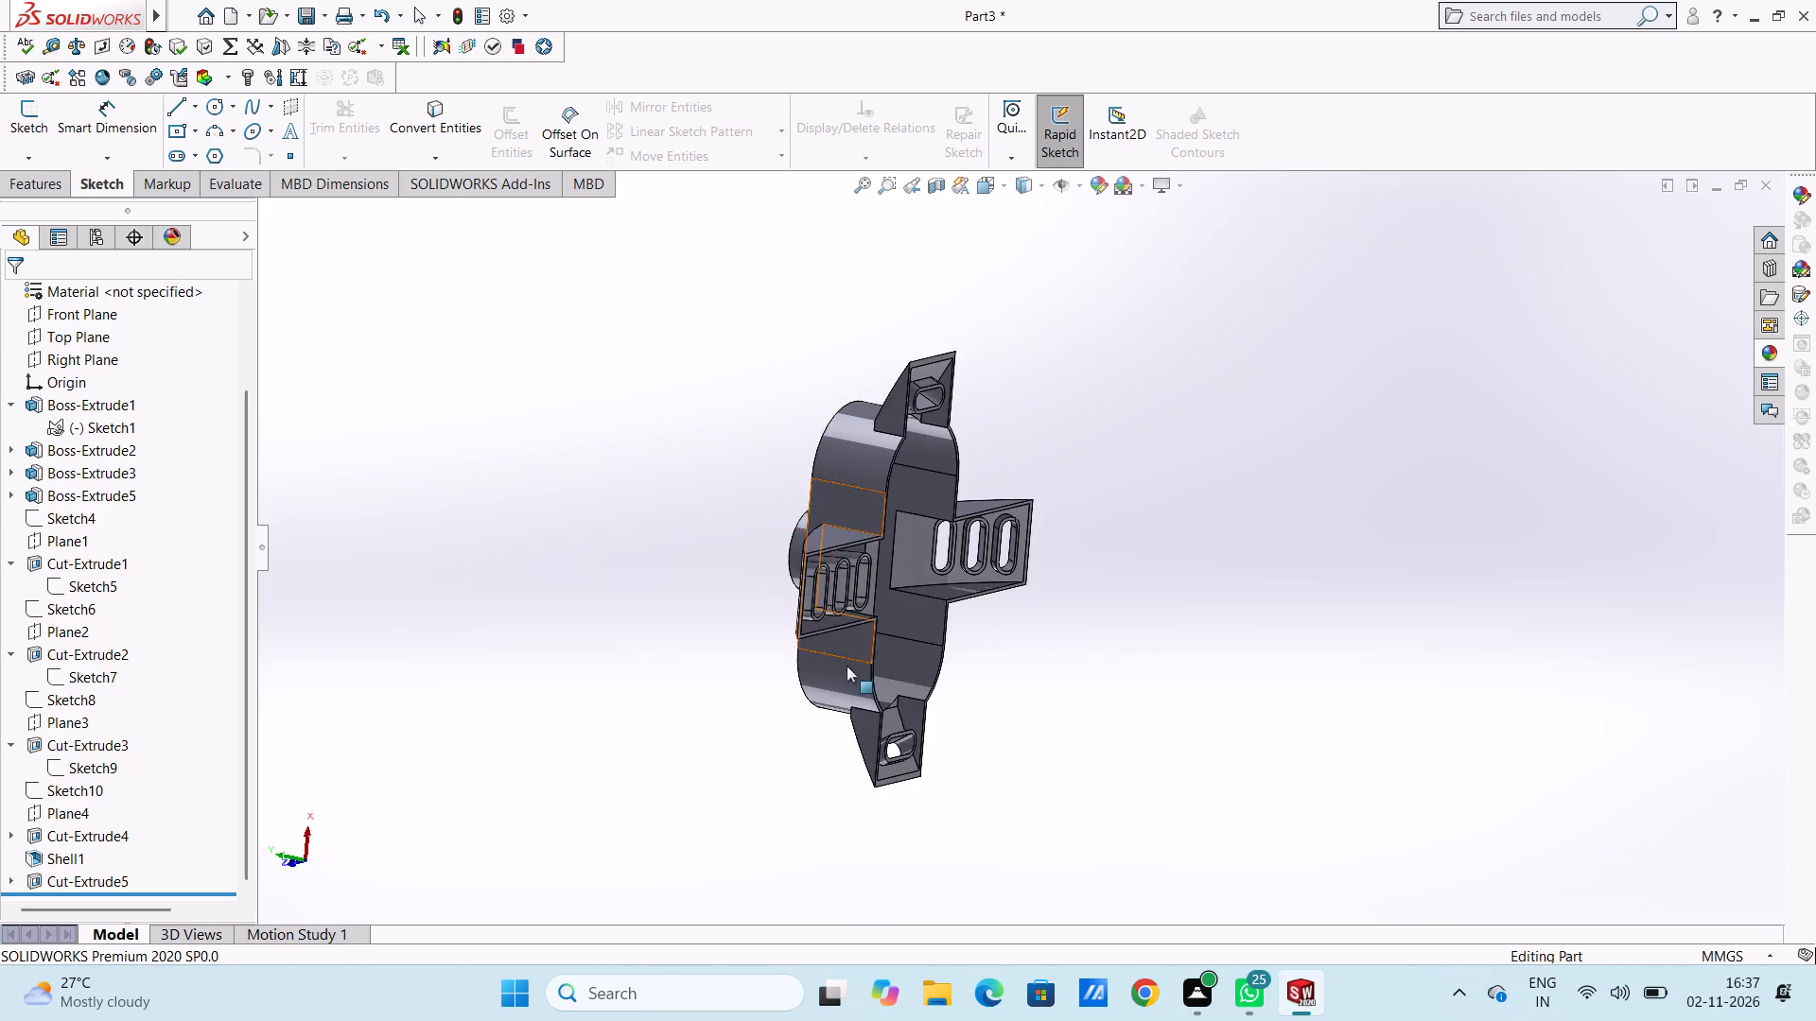
middle_click_drag(842, 656, 726, 607)
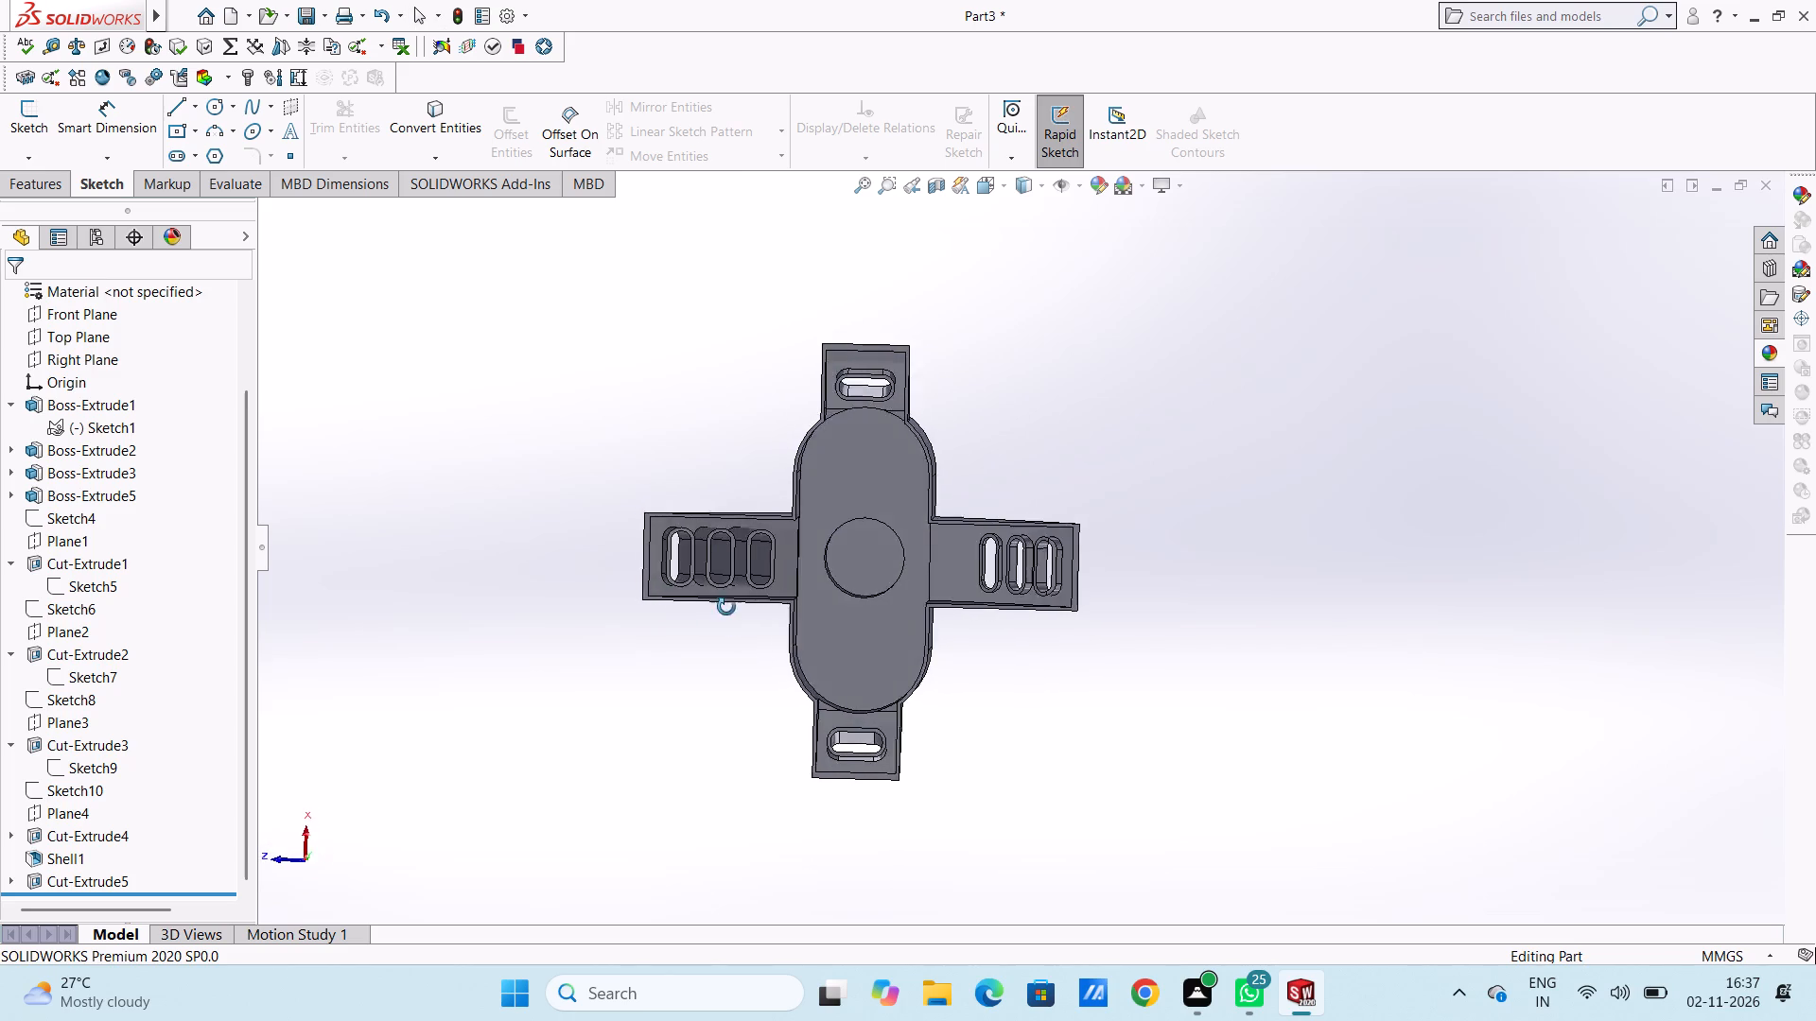
middle_click_drag(726, 607, 686, 686)
scroll(745, 585, "down", 1)
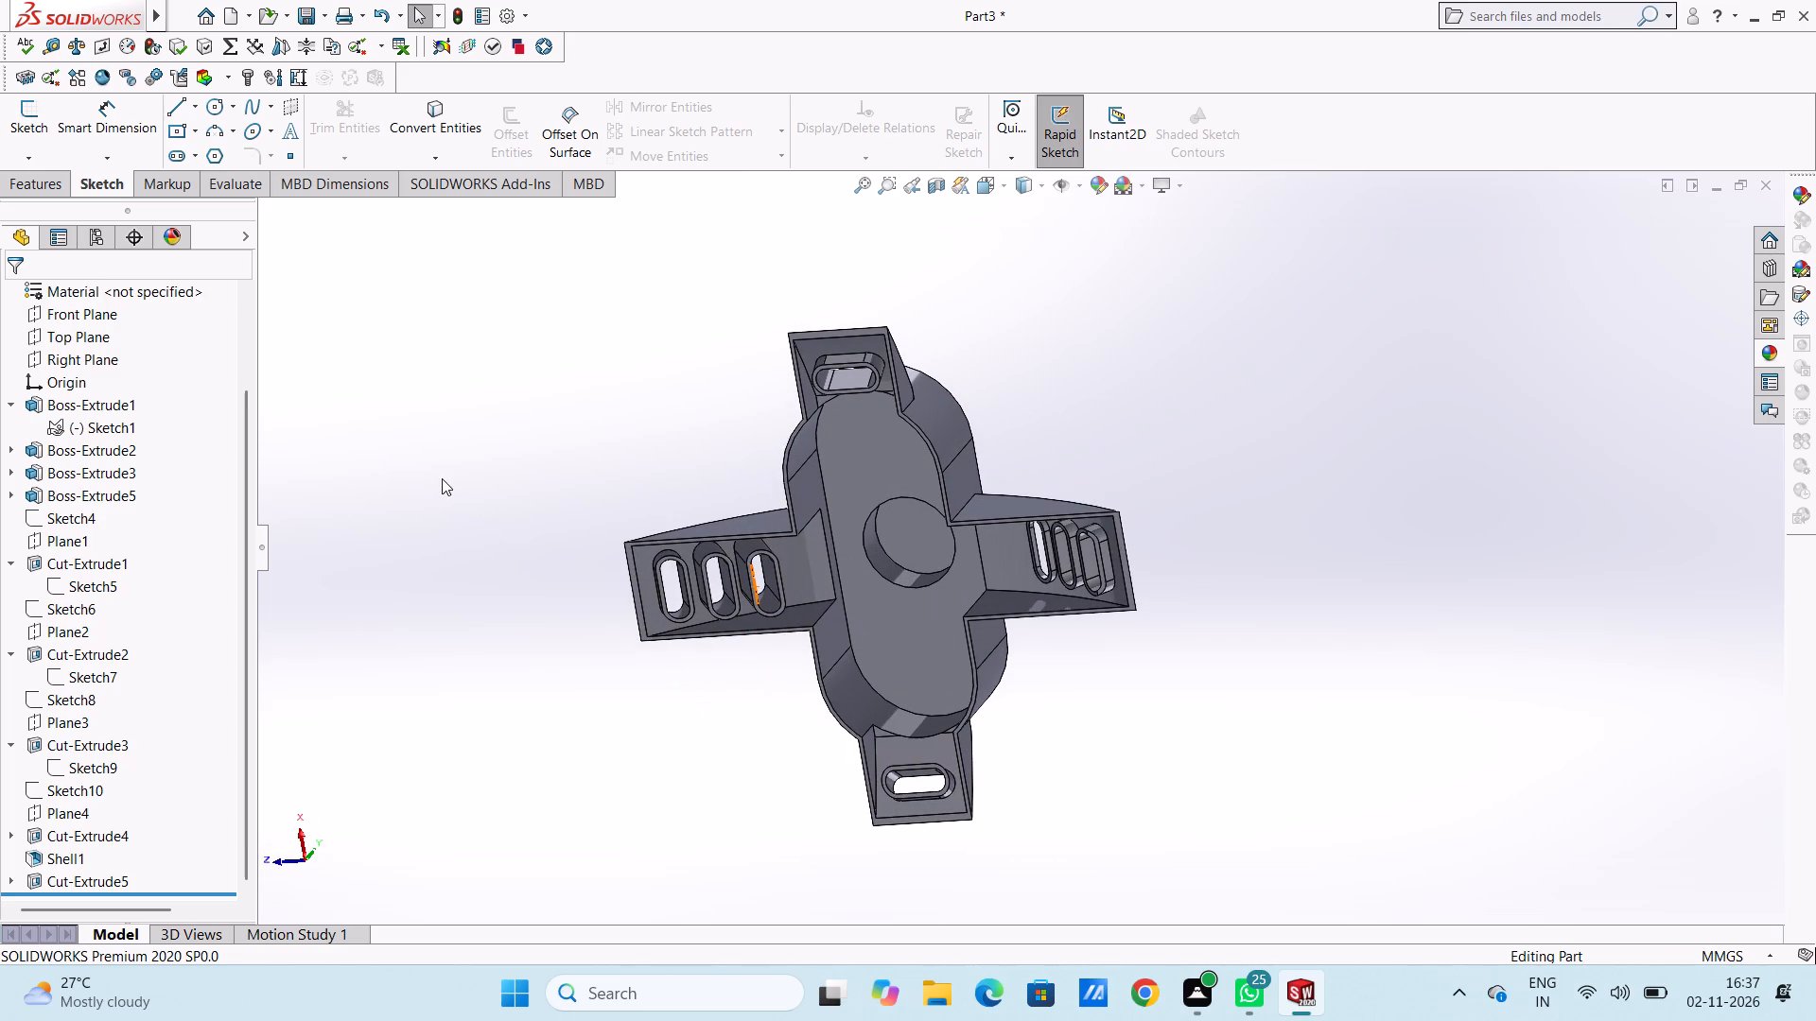
left_click(12, 561)
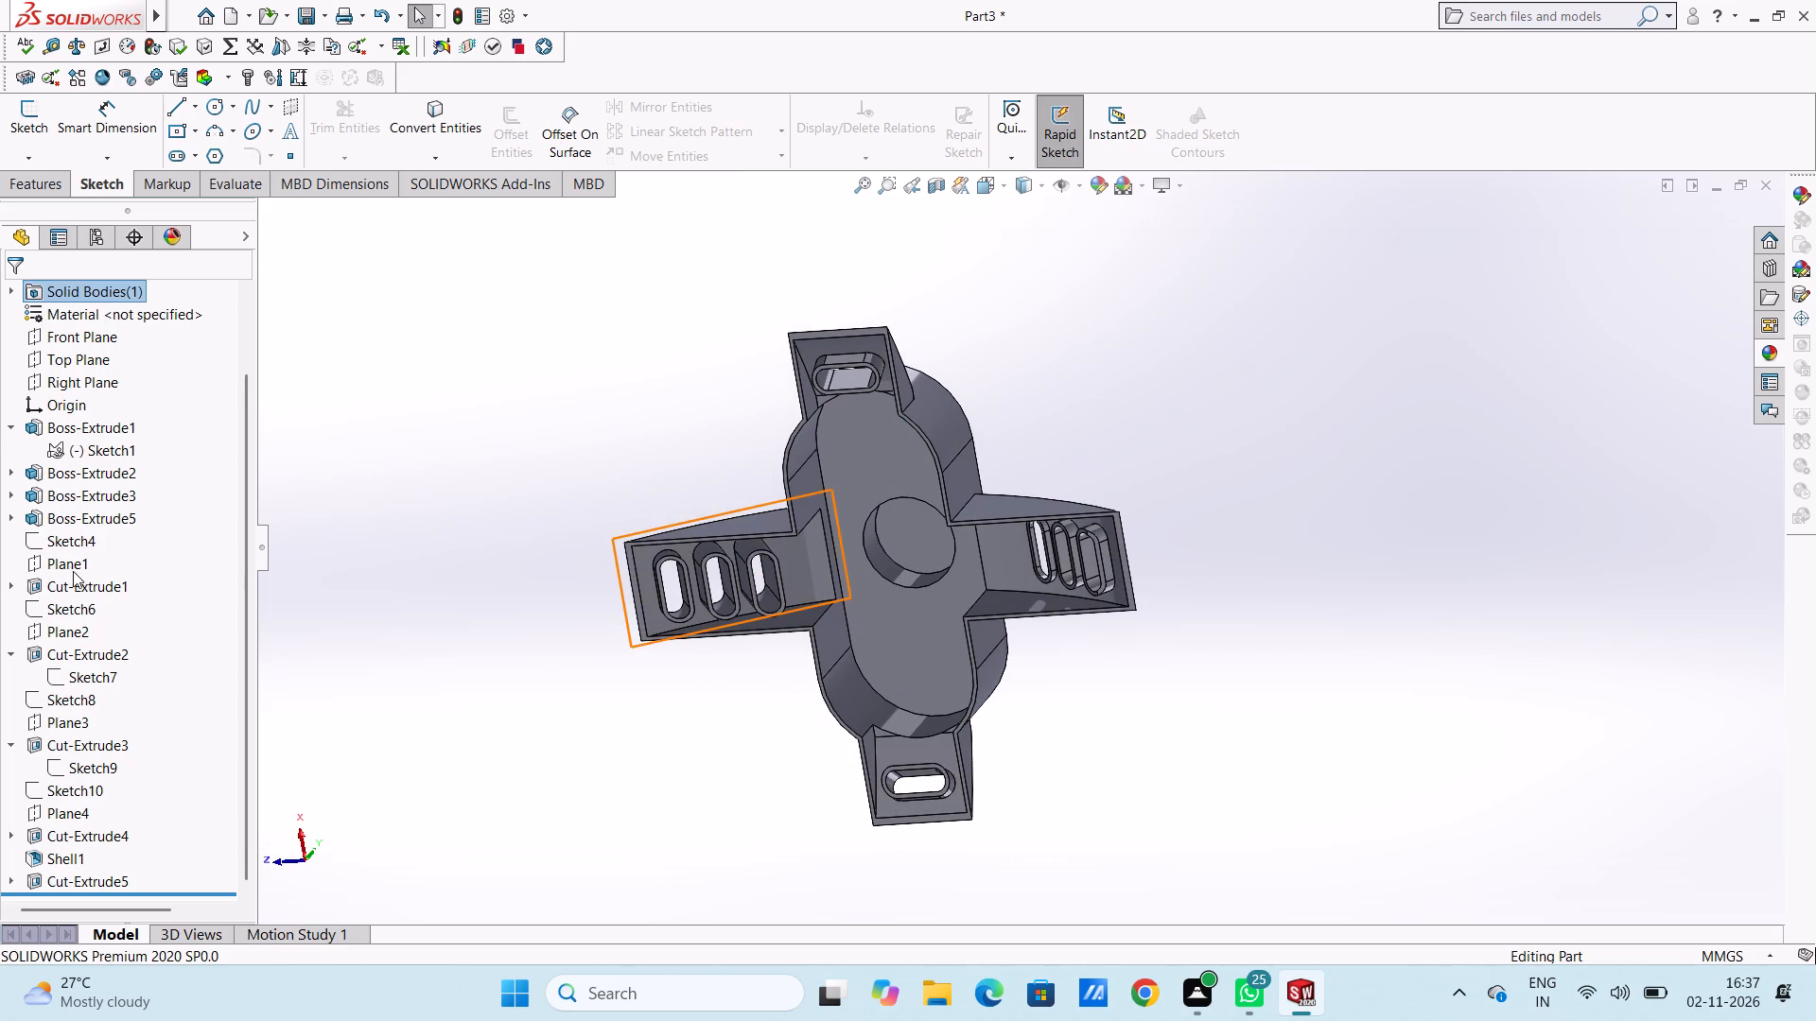
left_click(10, 585)
left_click(107, 605)
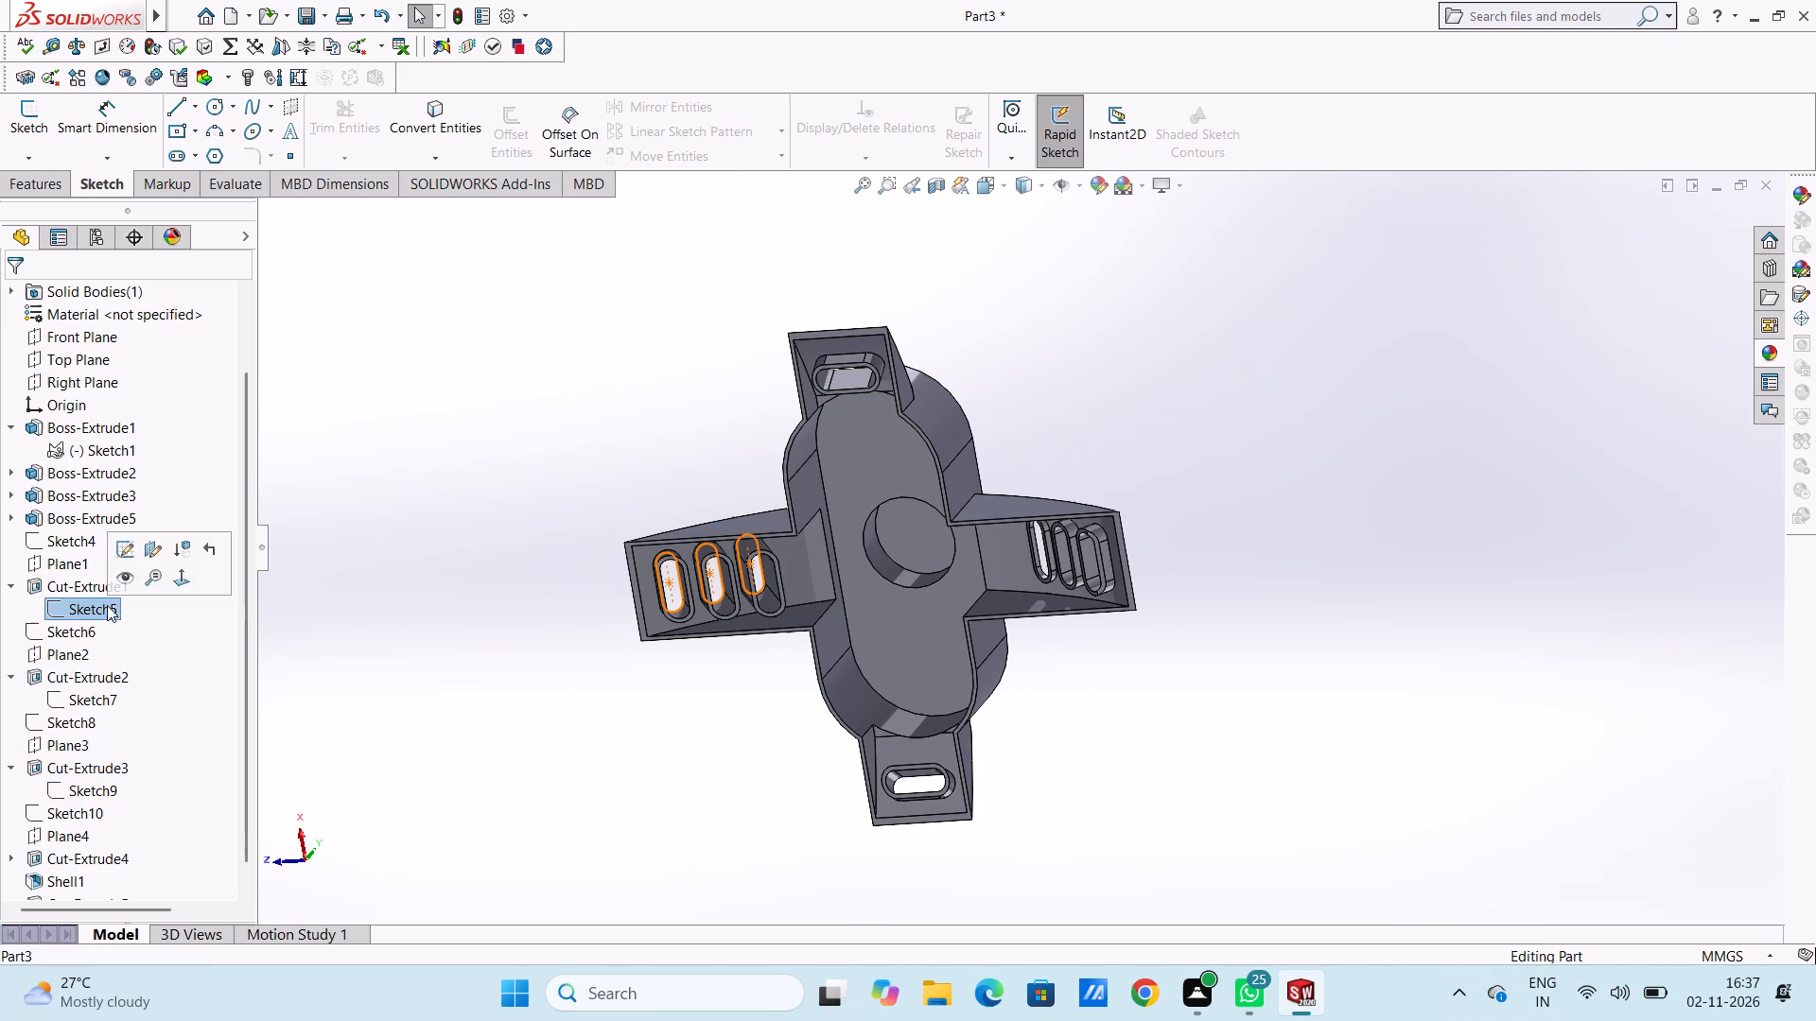
middle_click_drag(399, 526, 508, 568)
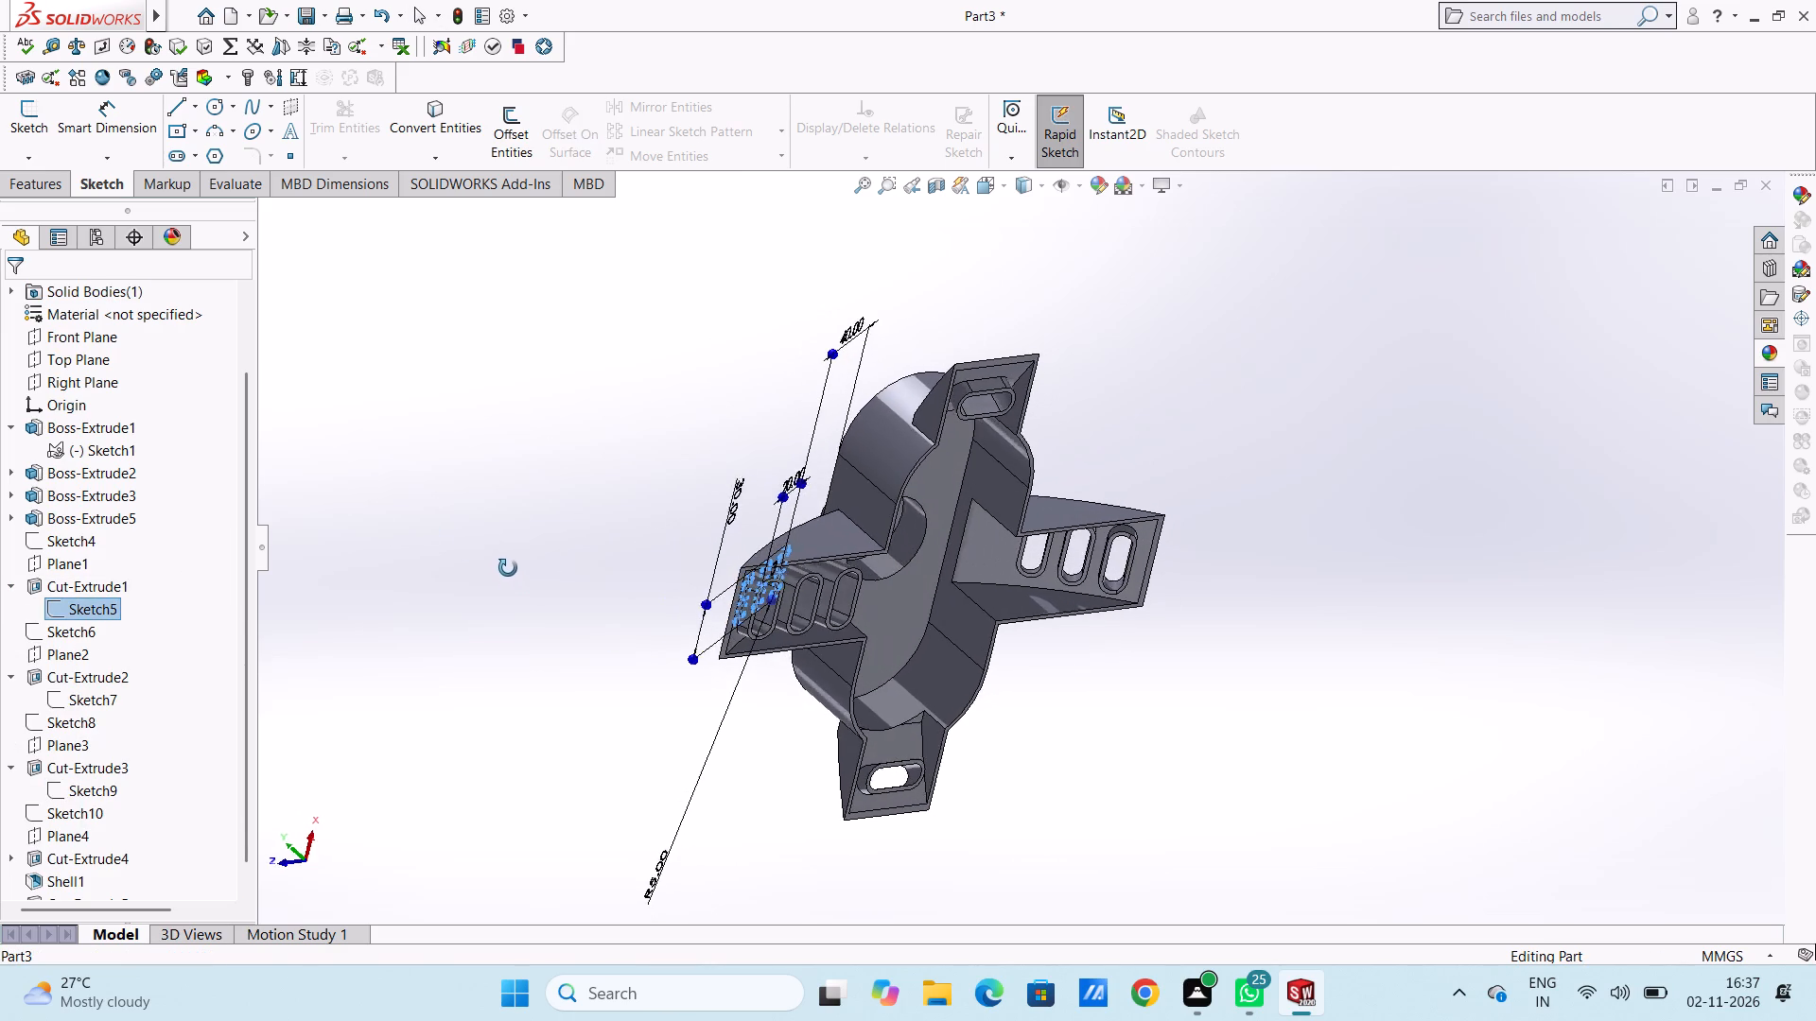
middle_click_drag(508, 568, 507, 568)
left_click(44, 180)
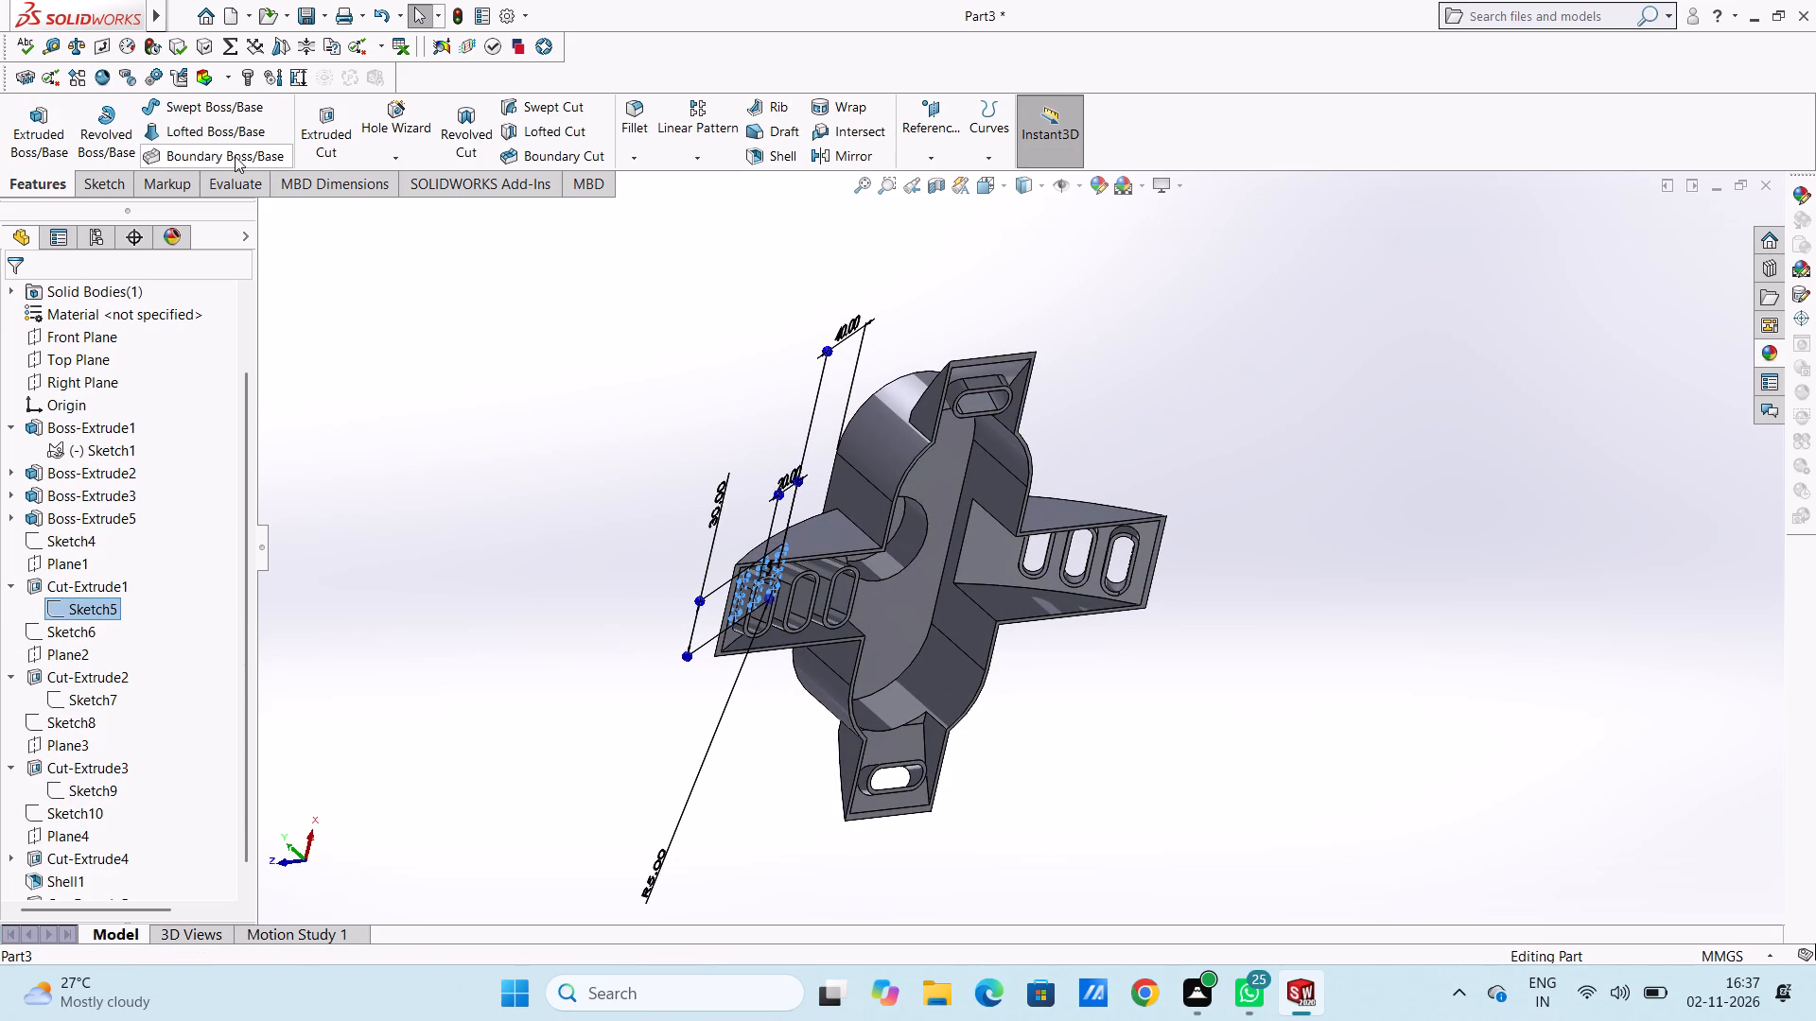
left_click(328, 118)
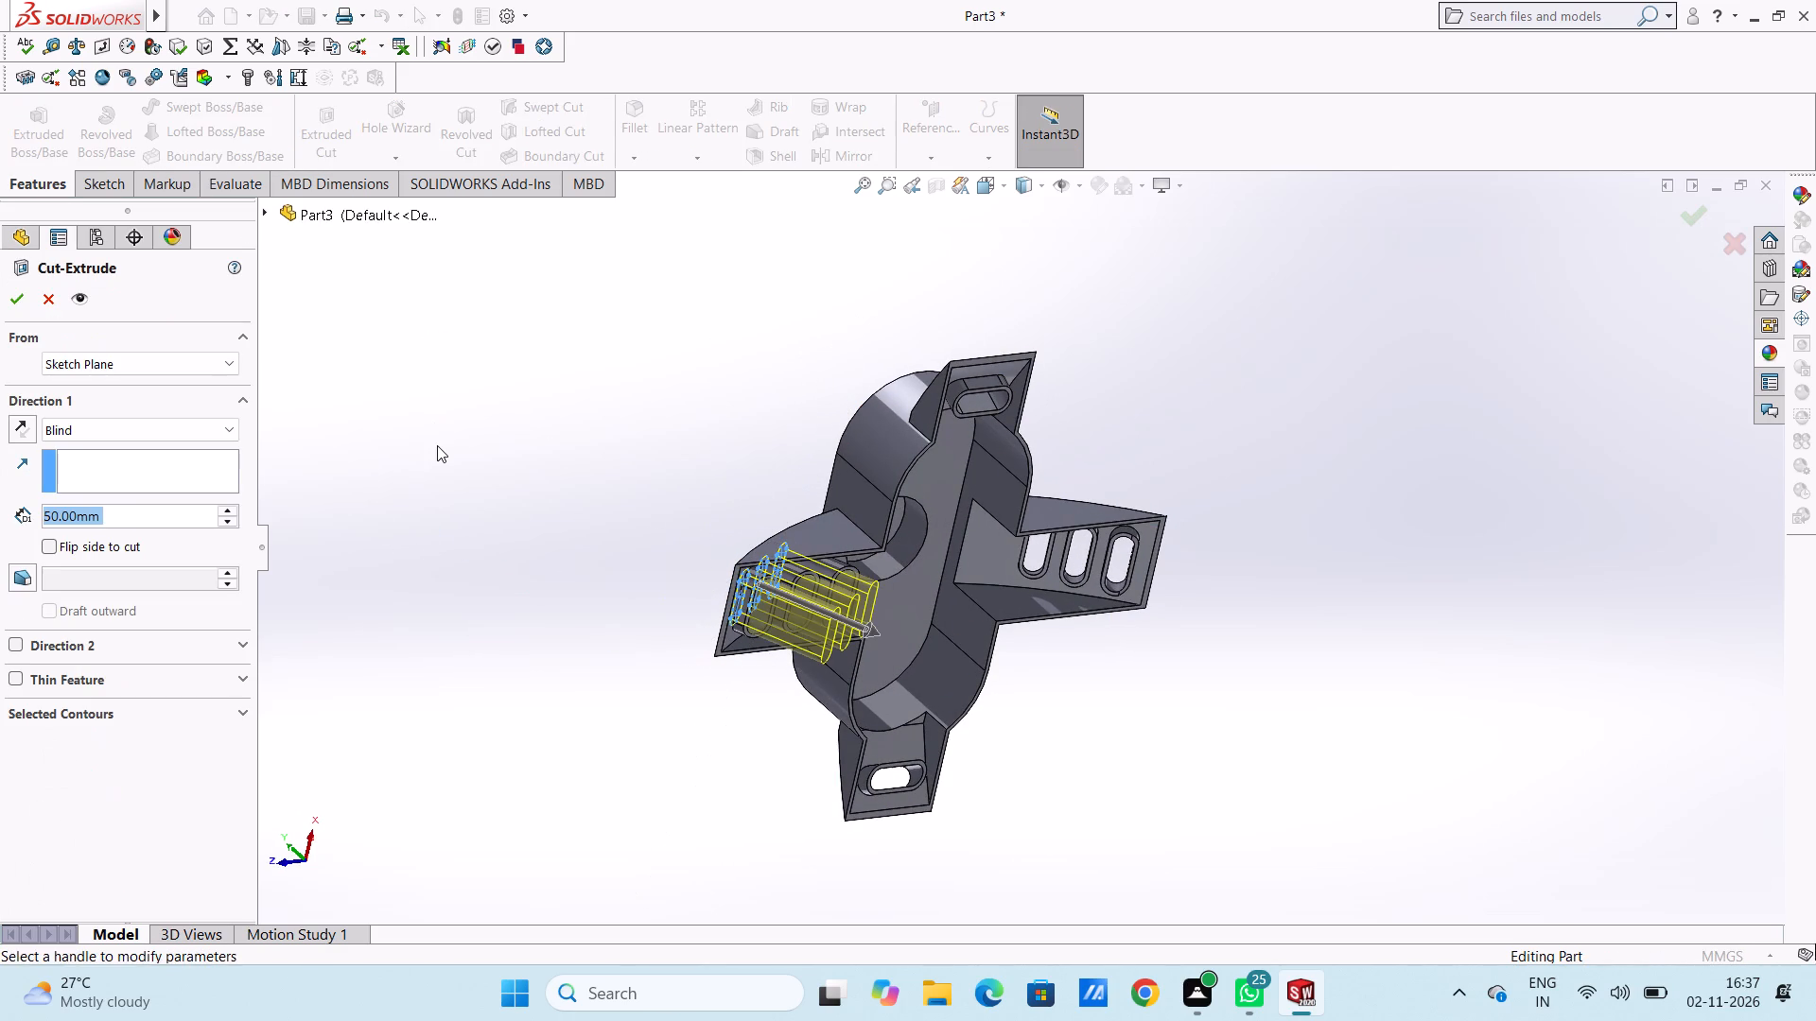
middle_click_drag(436, 445, 428, 375)
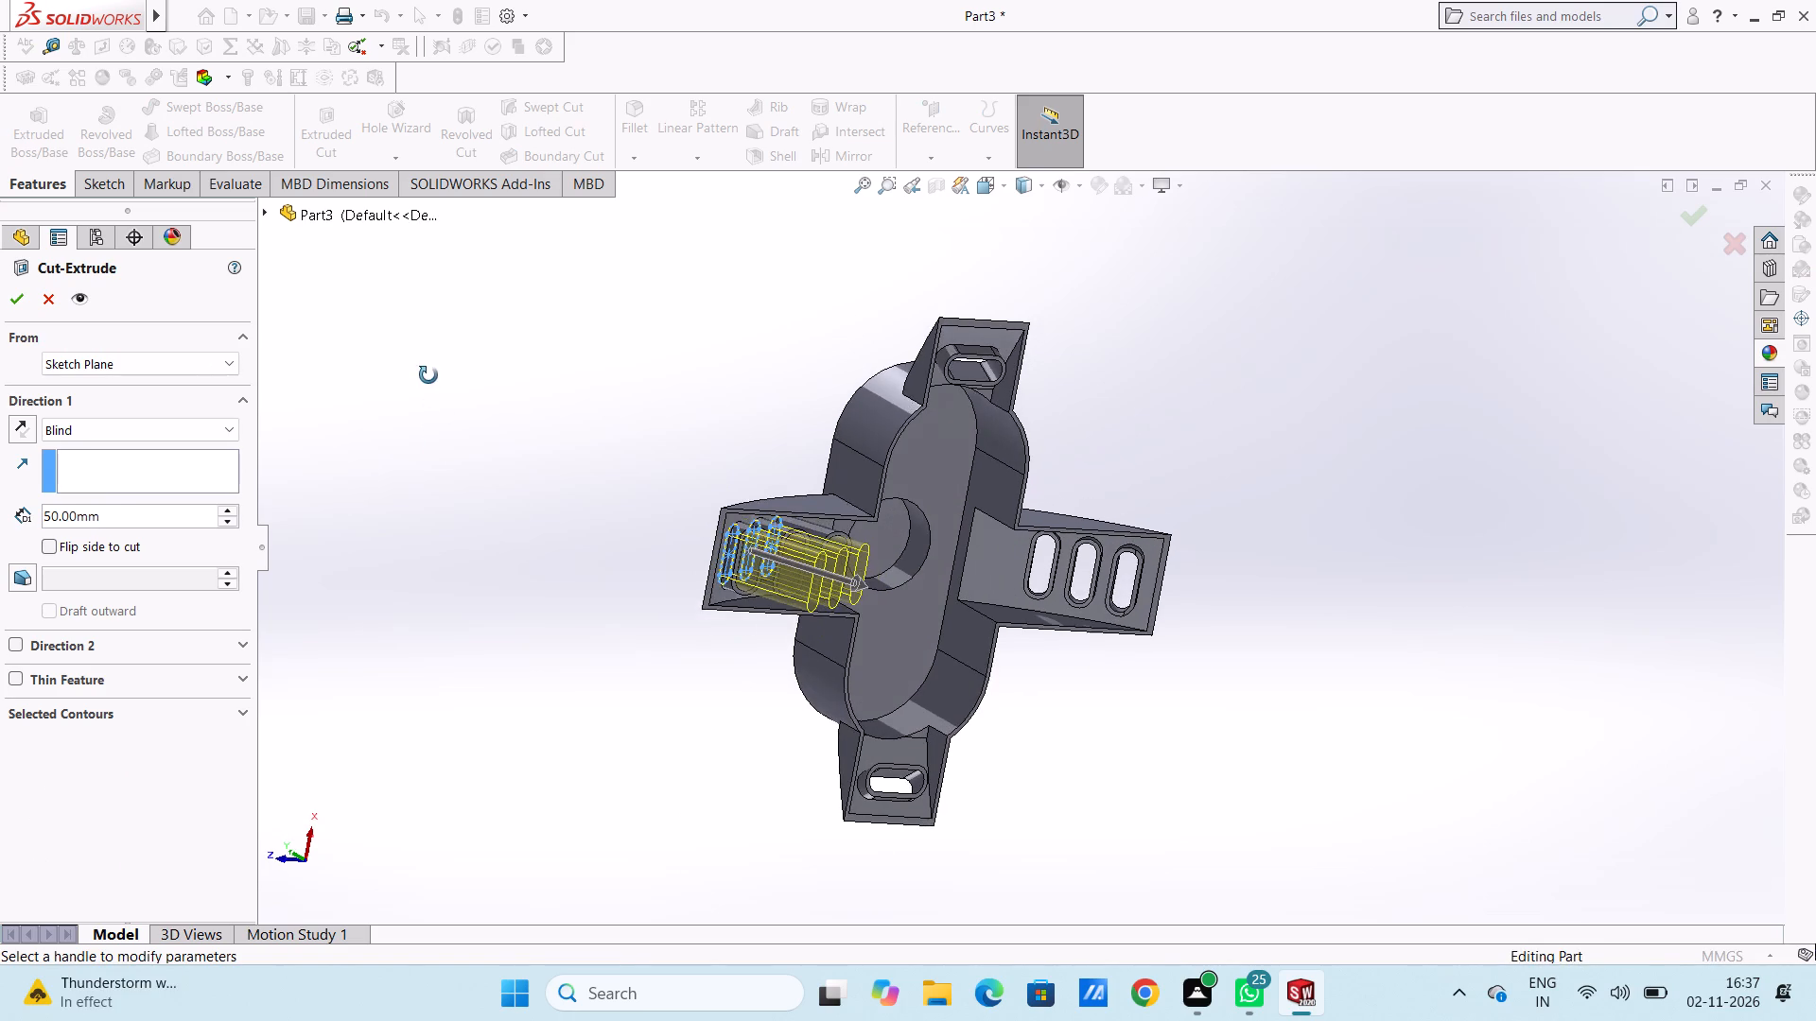
middle_click_drag(428, 375, 428, 374)
scroll(715, 554, "down", 4)
middle_click_drag(1001, 569, 1017, 583)
middle_click_drag(944, 527, 924, 507)
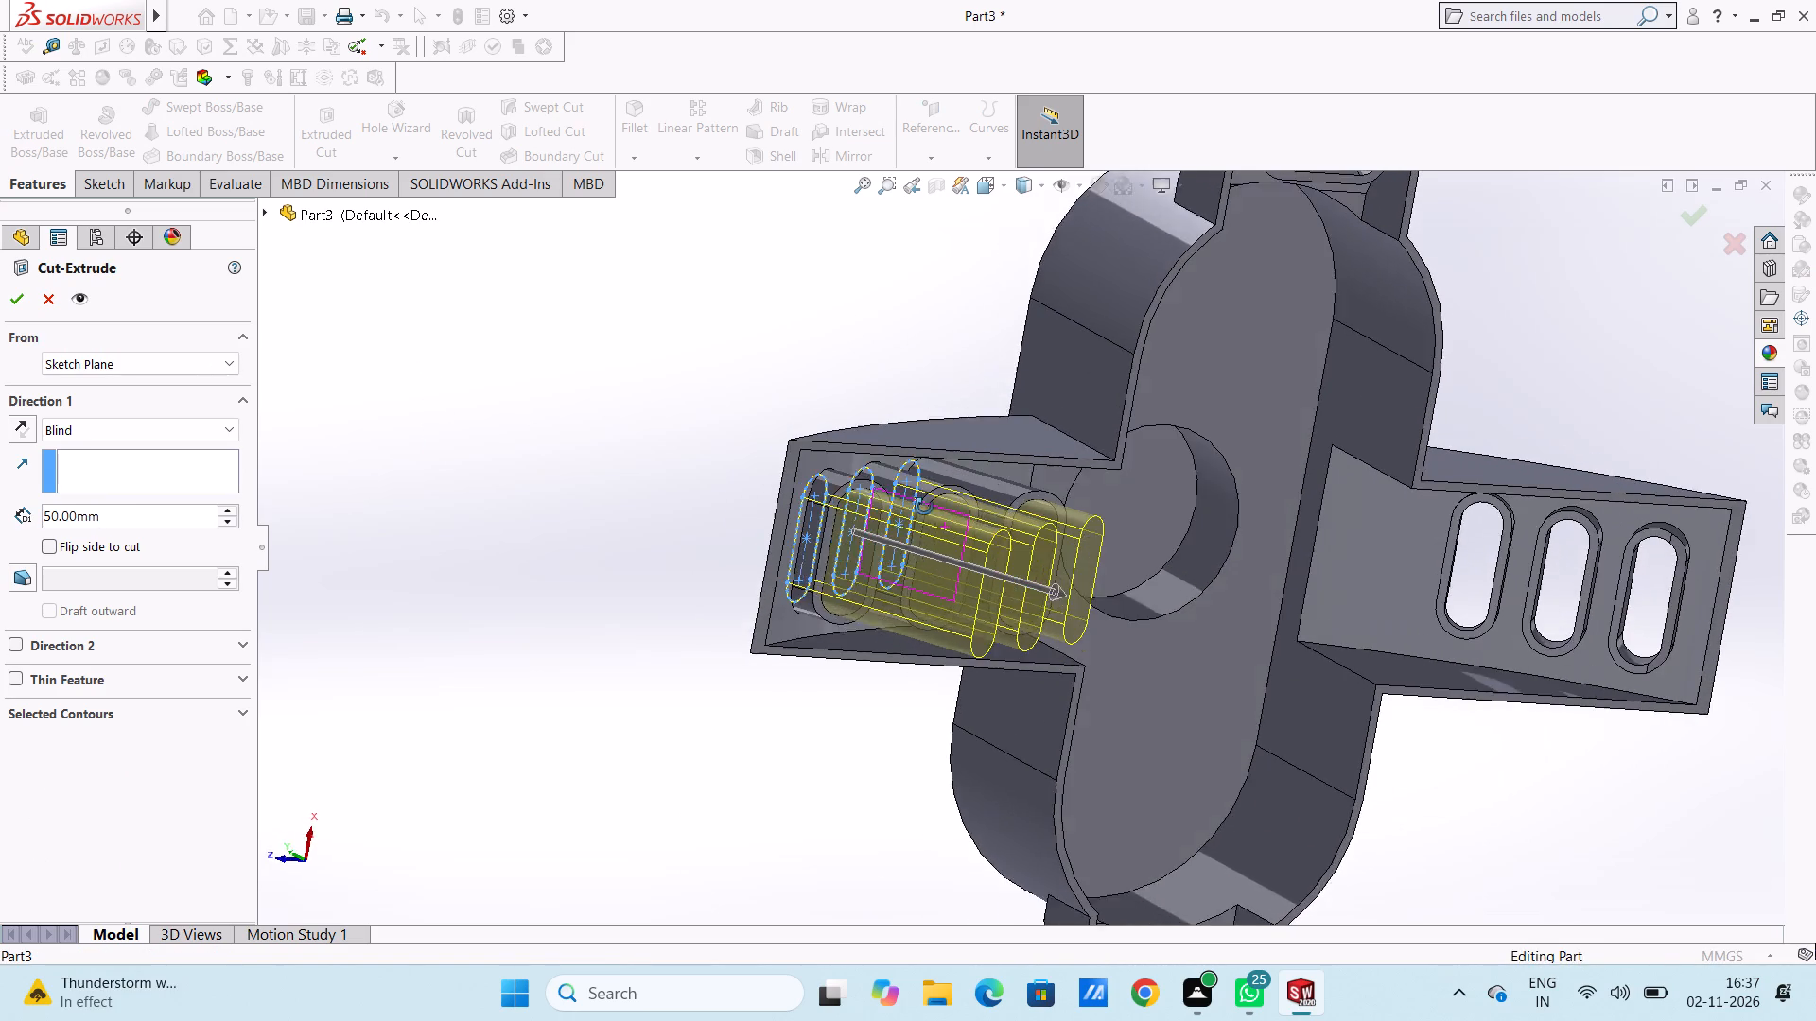
middle_click_drag(924, 507, 914, 478)
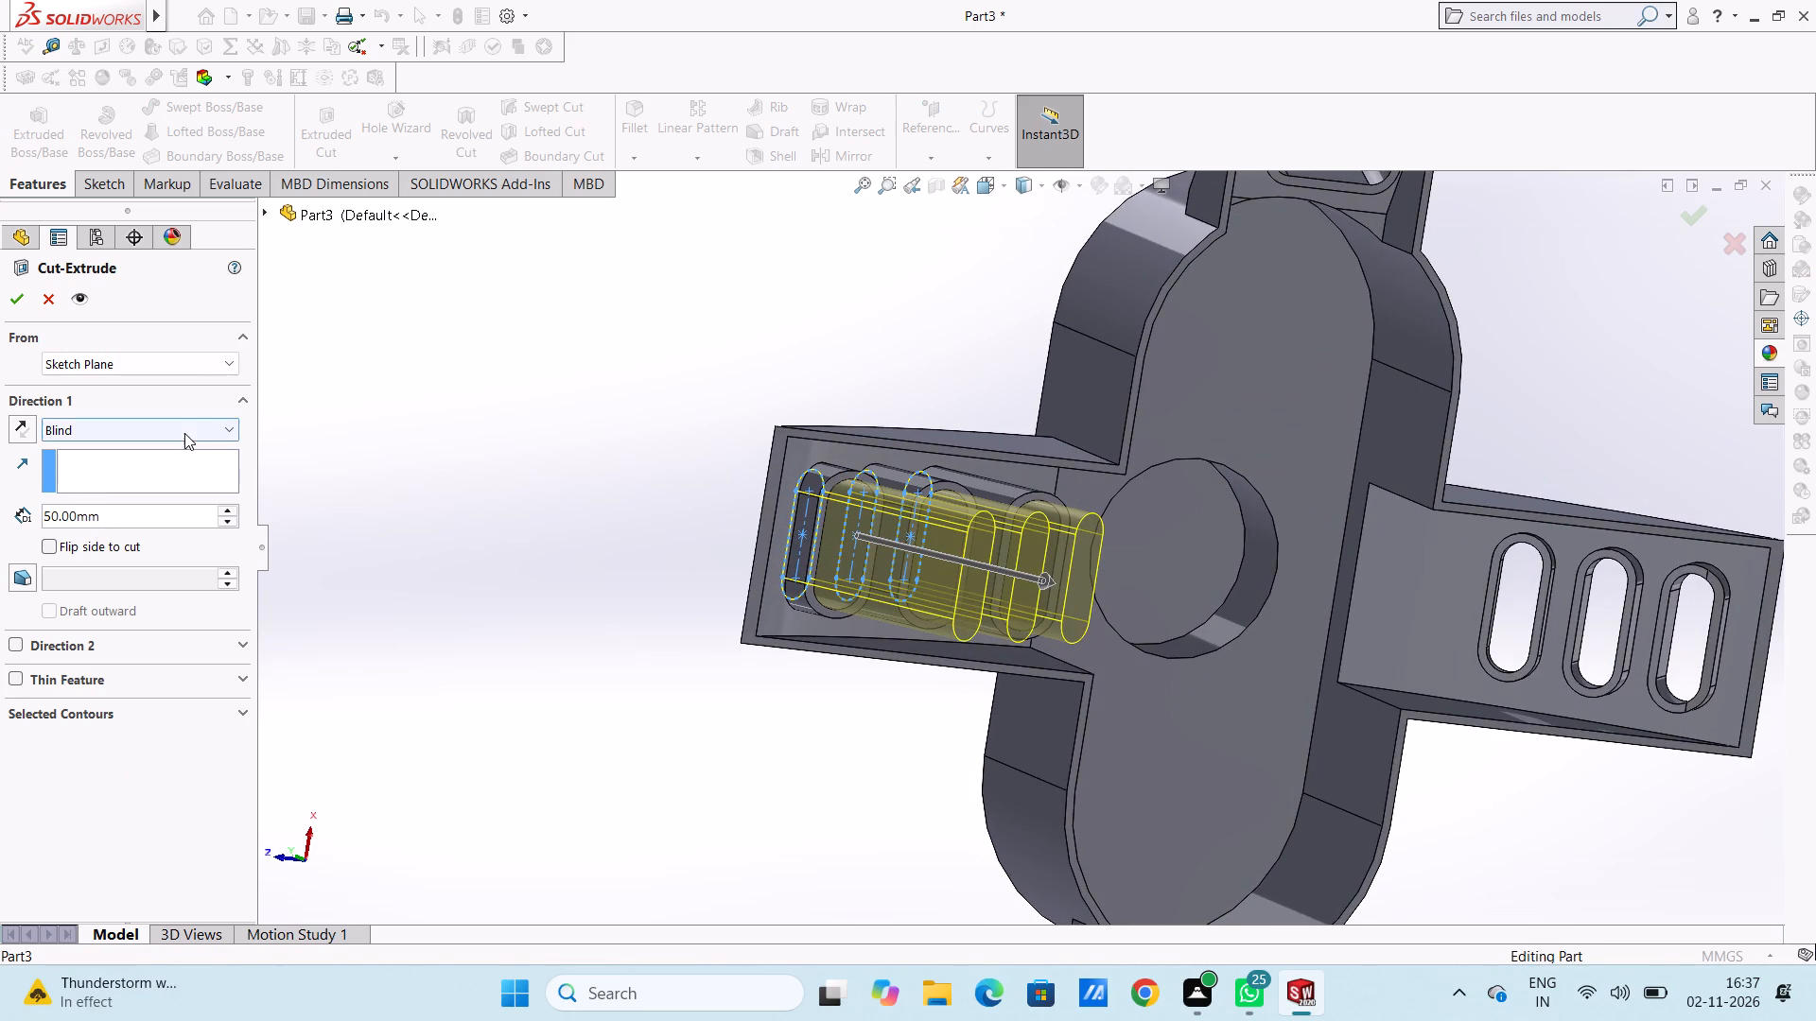
left_click(184, 432)
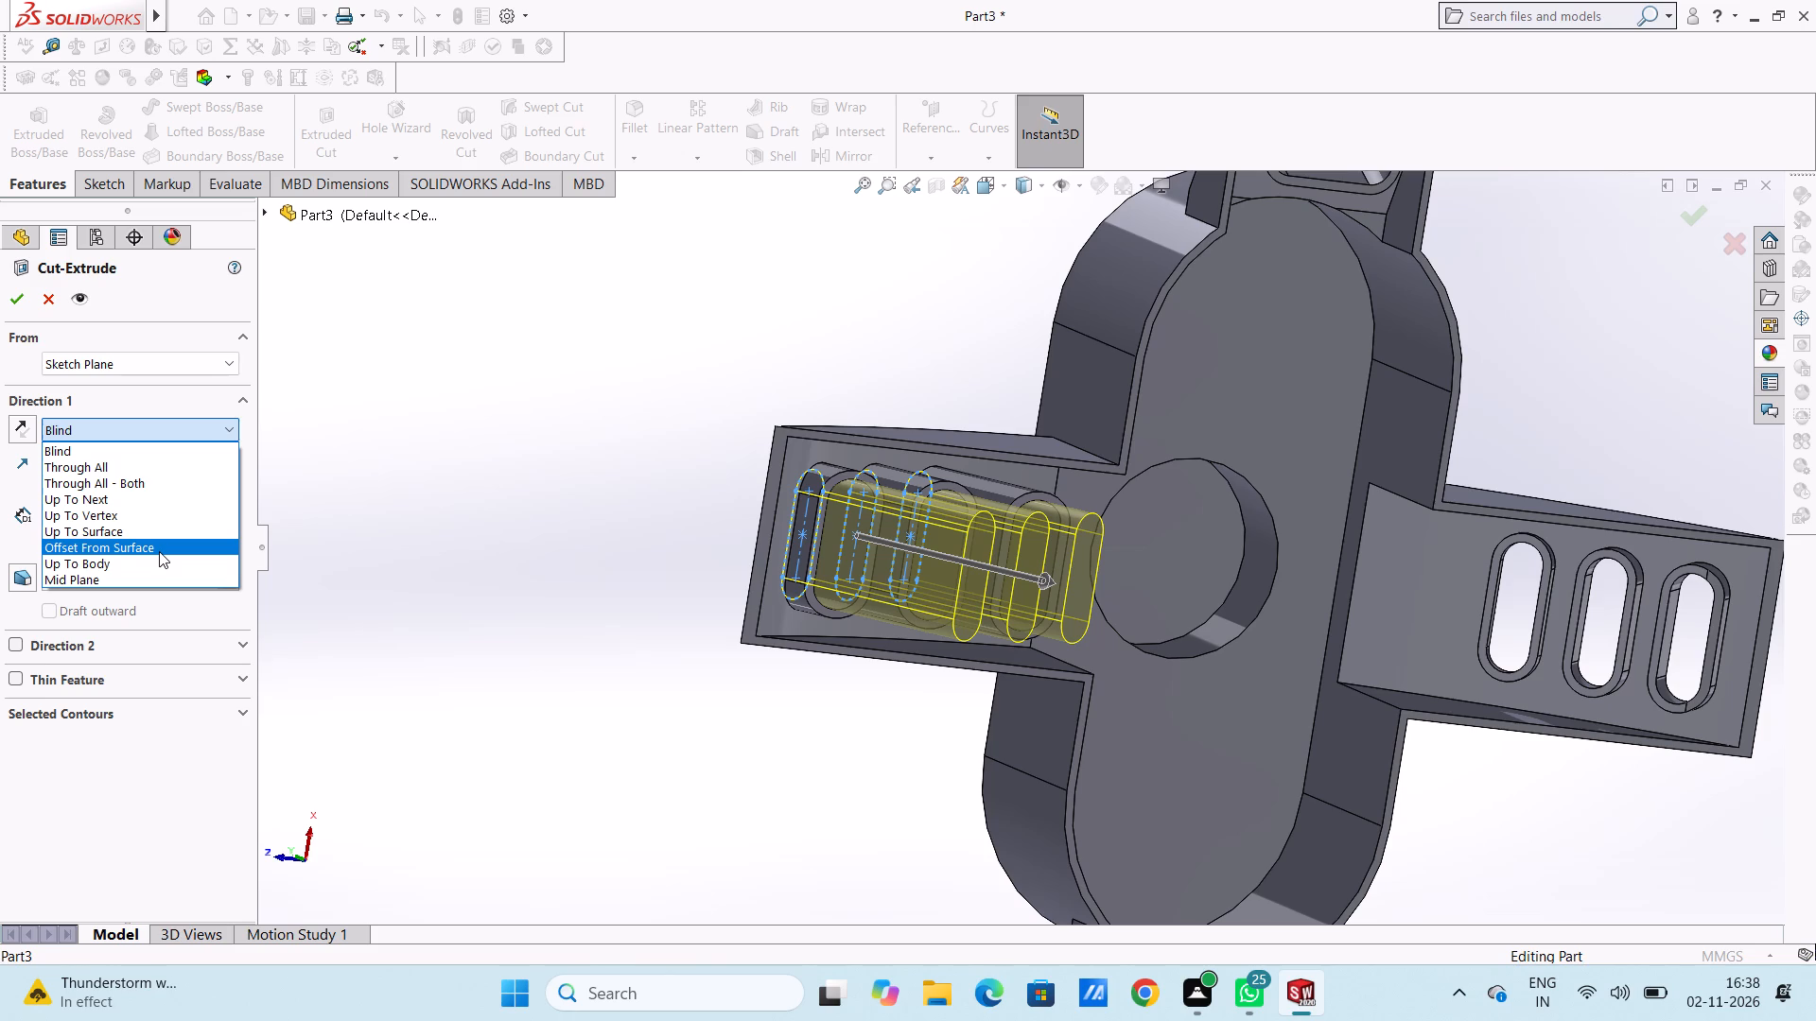
left_click(159, 551)
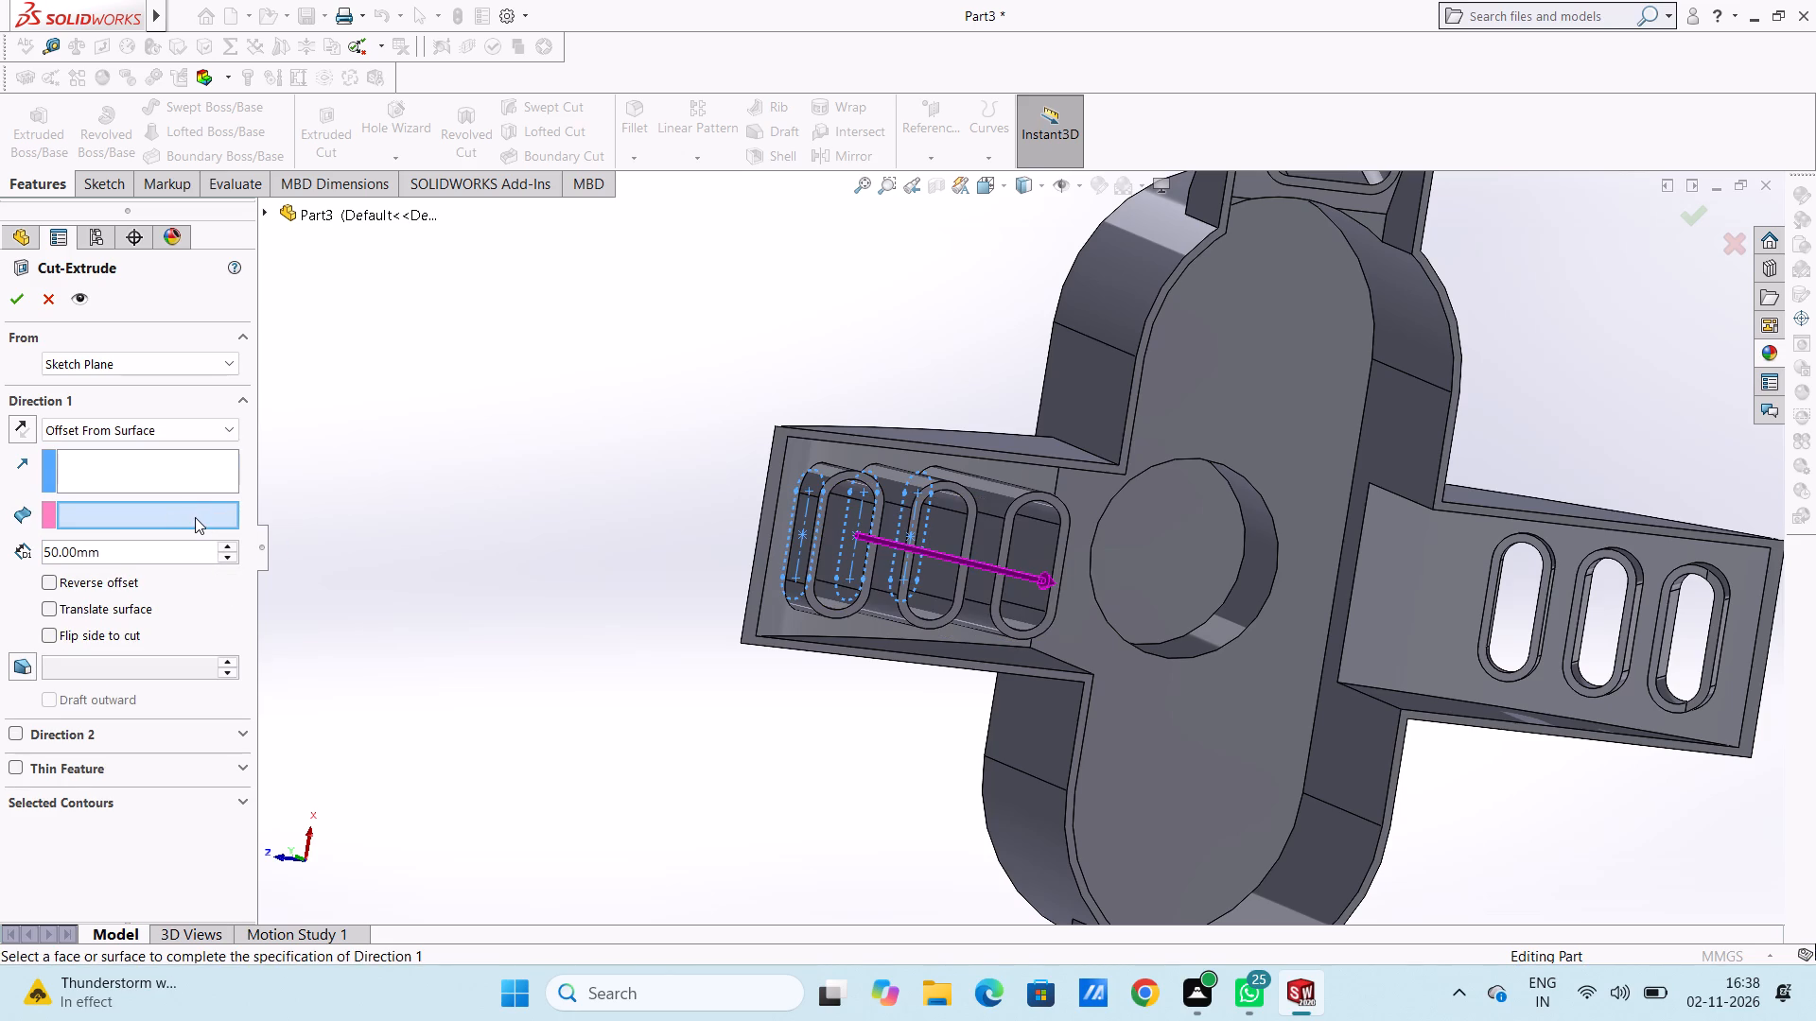
left_click(176, 548)
left_click(176, 548)
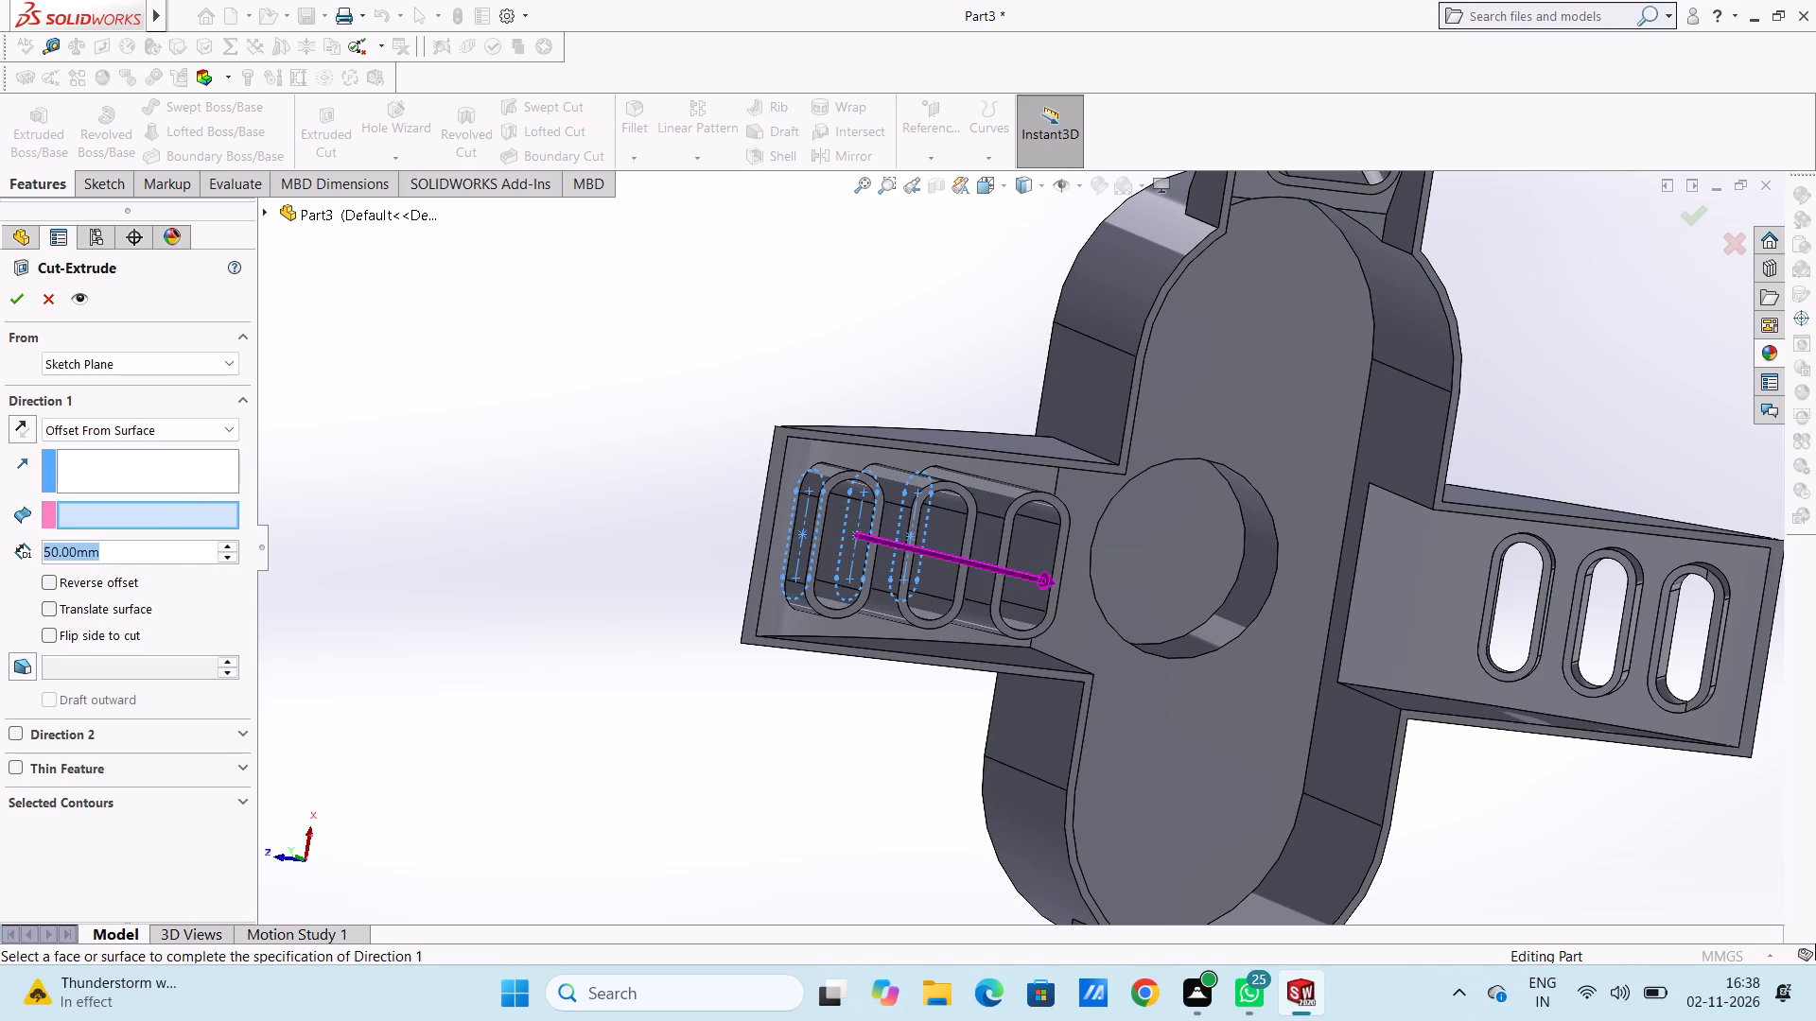
key("2")
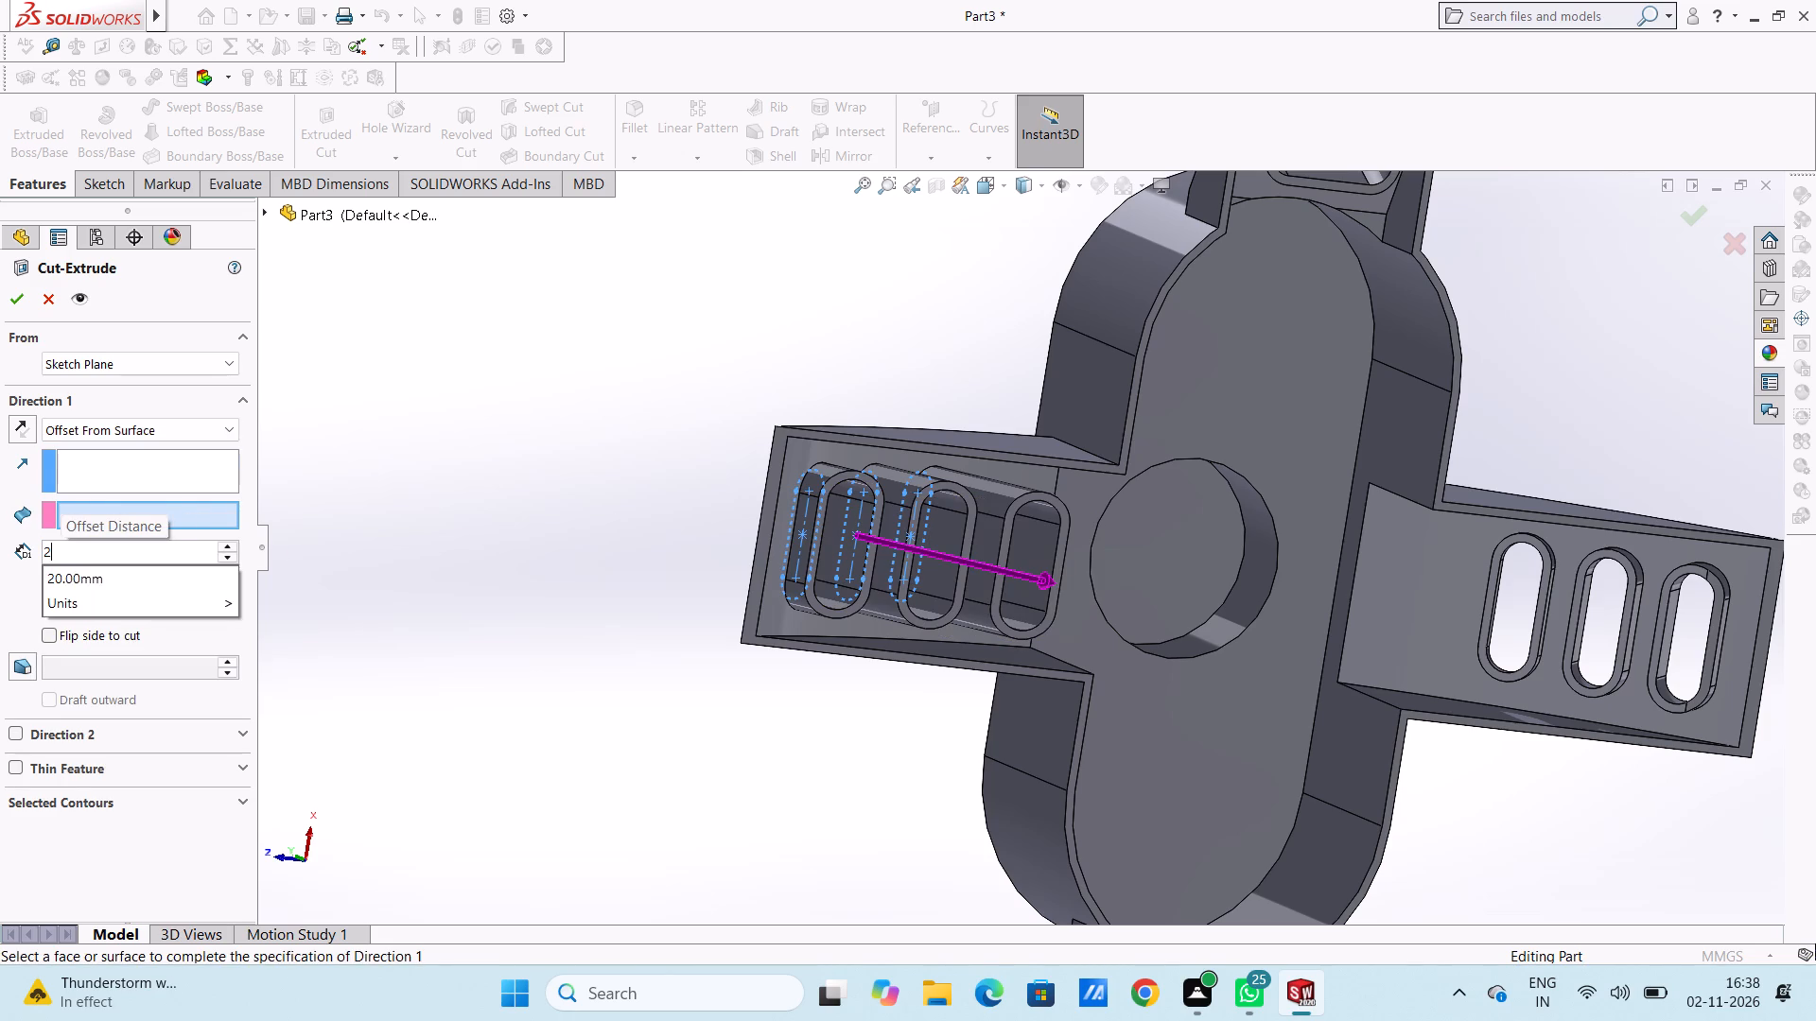
key("Return")
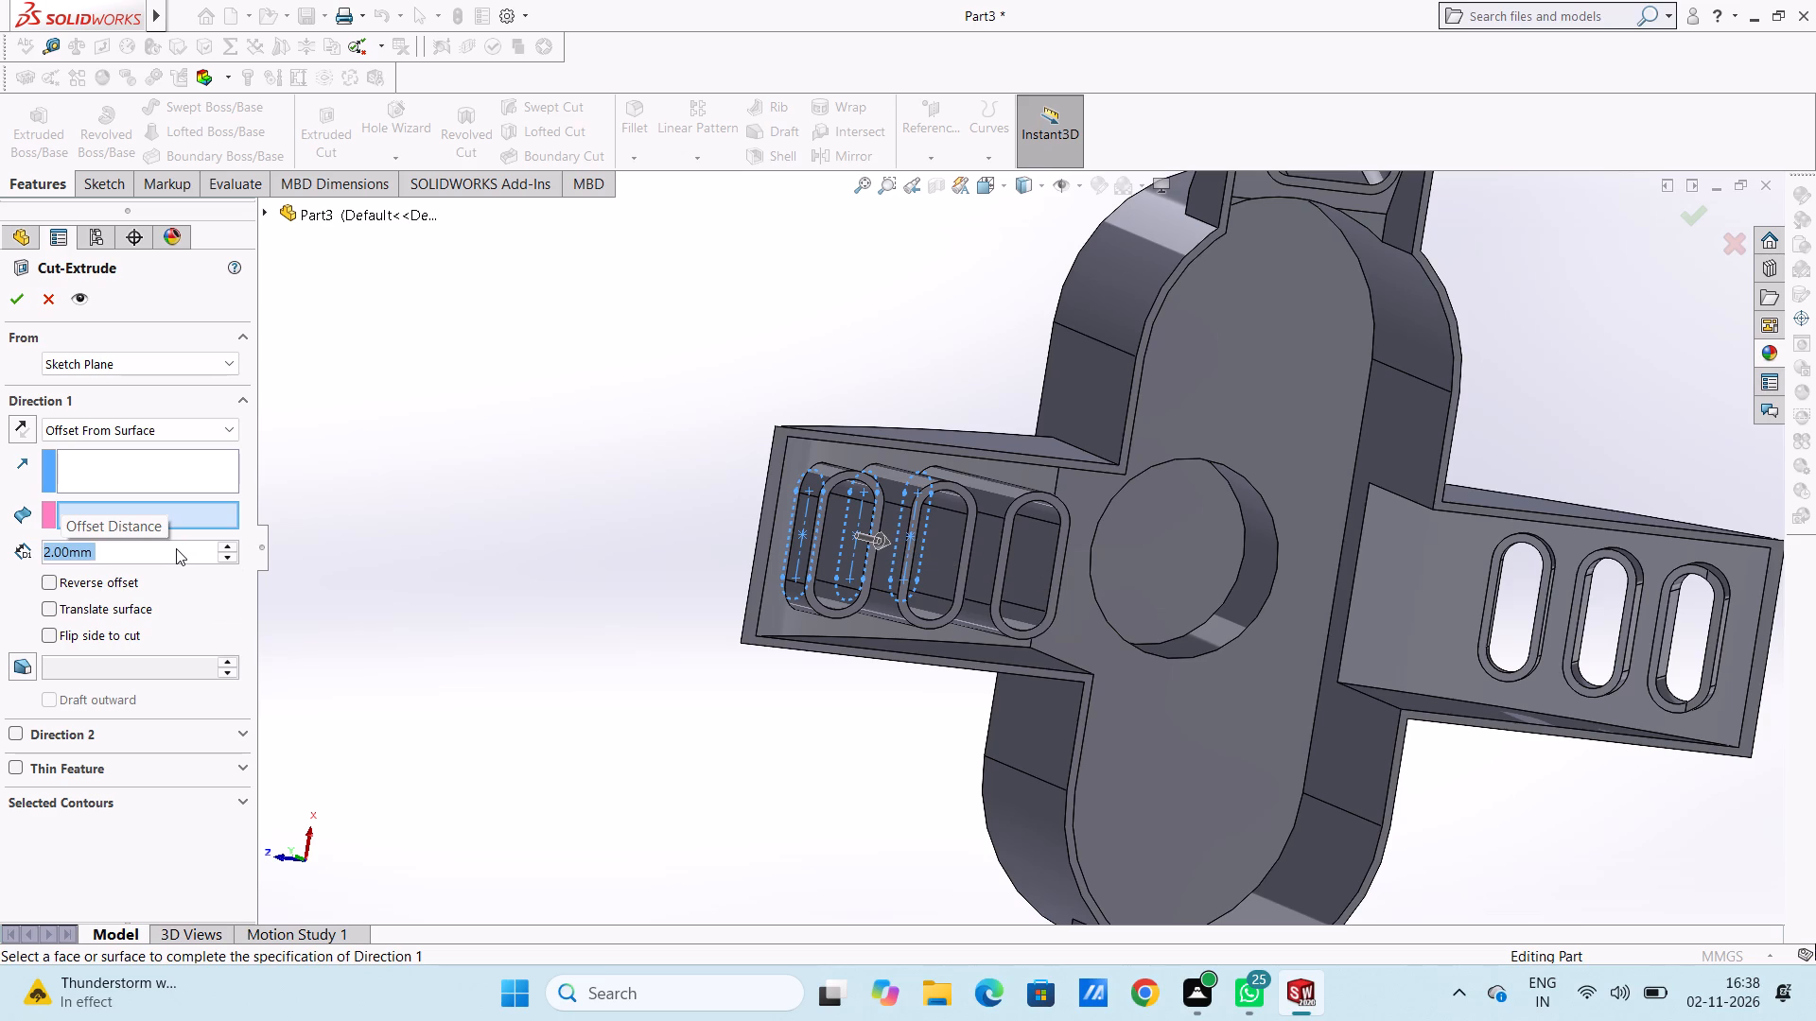
left_click(45, 587)
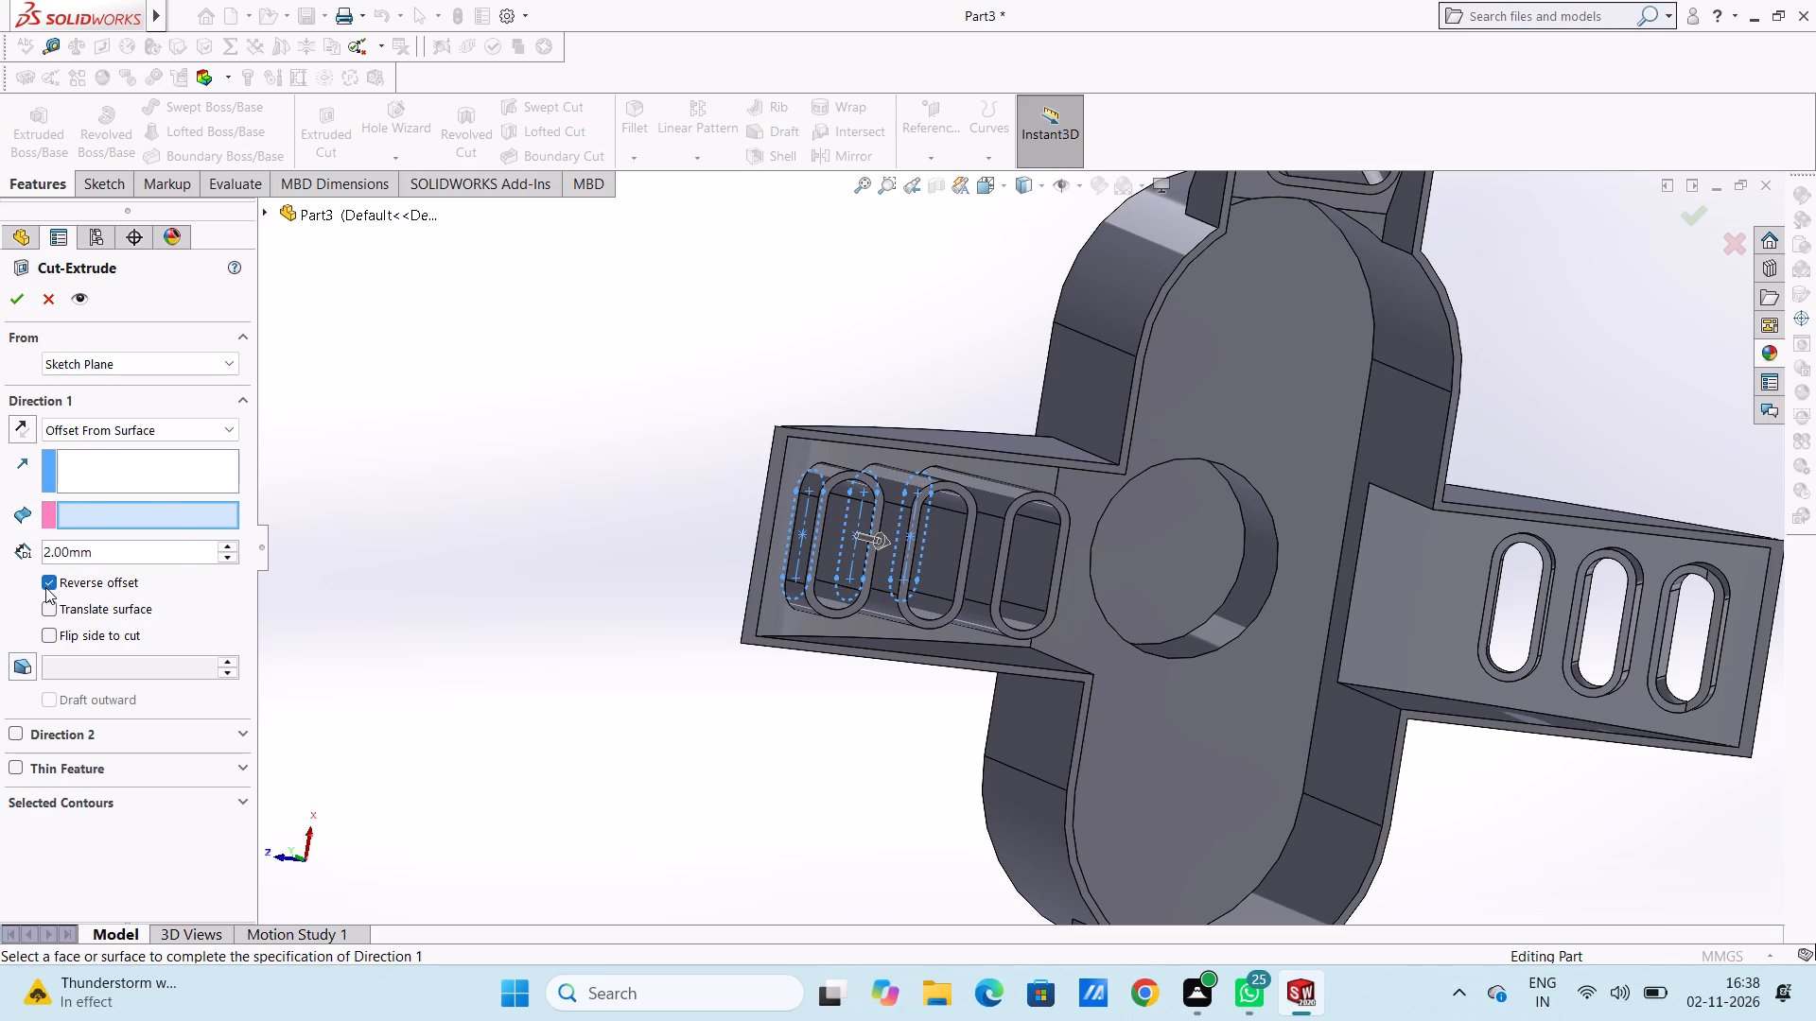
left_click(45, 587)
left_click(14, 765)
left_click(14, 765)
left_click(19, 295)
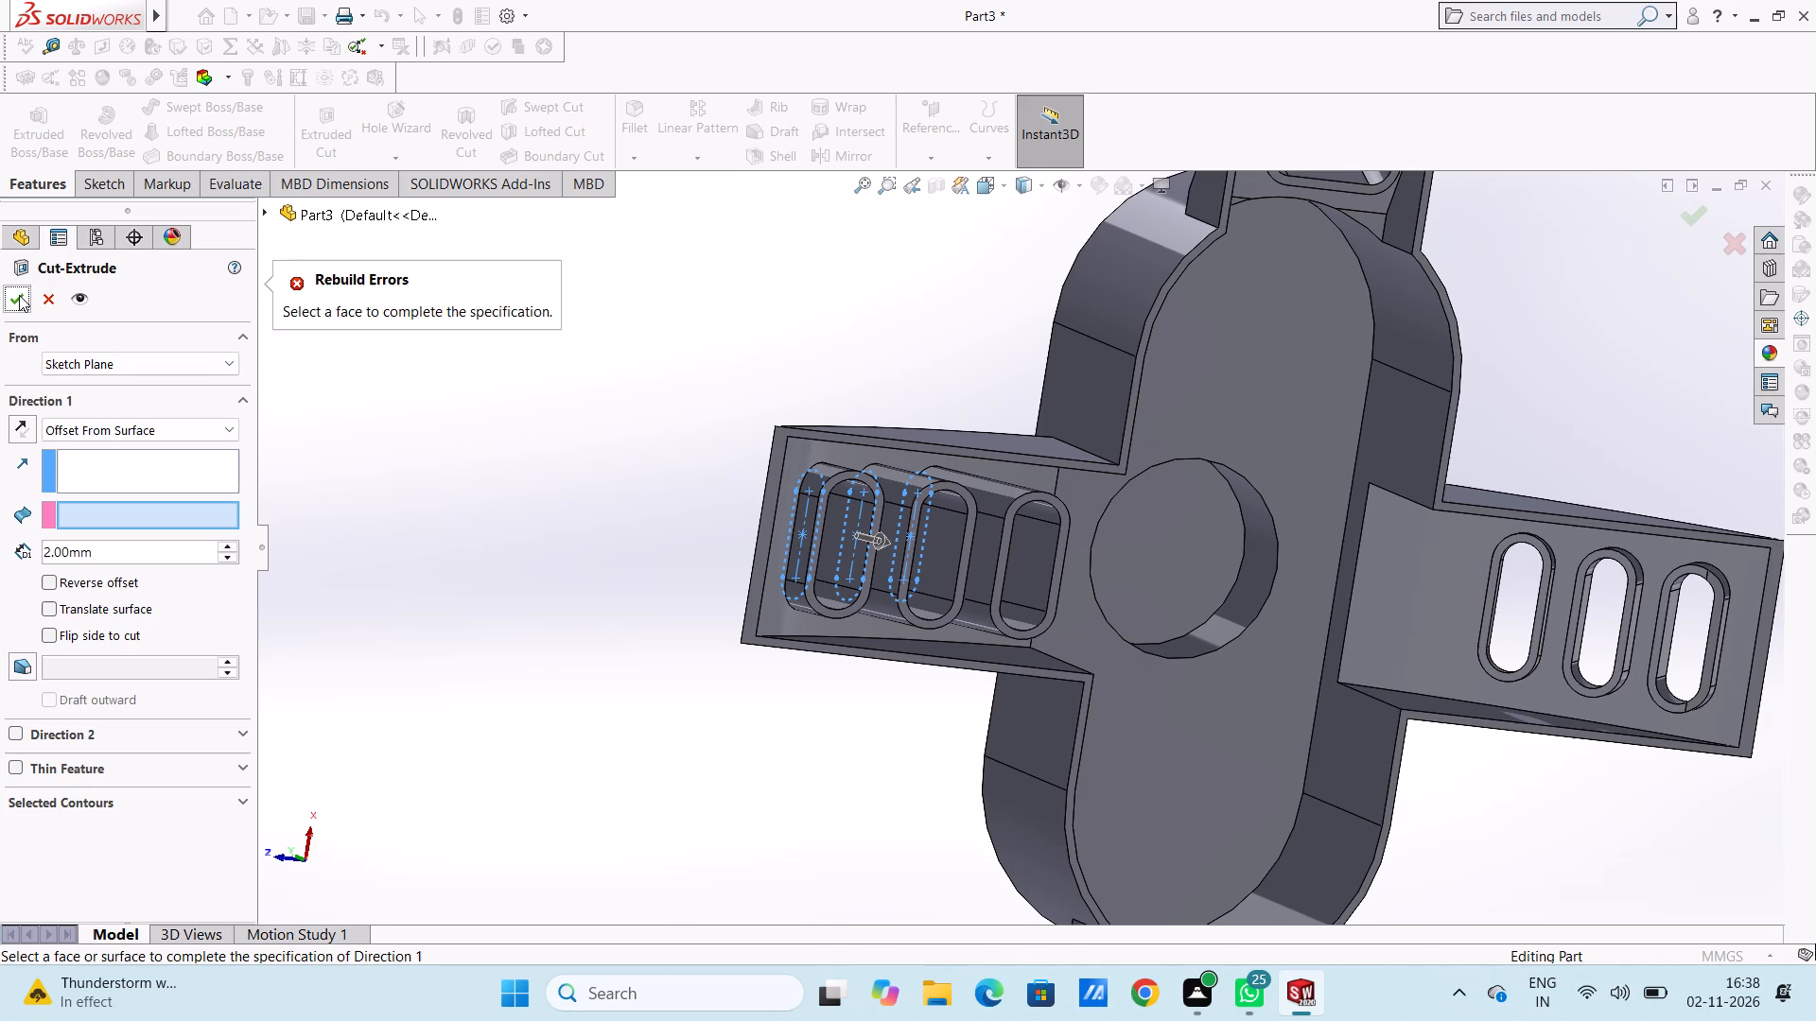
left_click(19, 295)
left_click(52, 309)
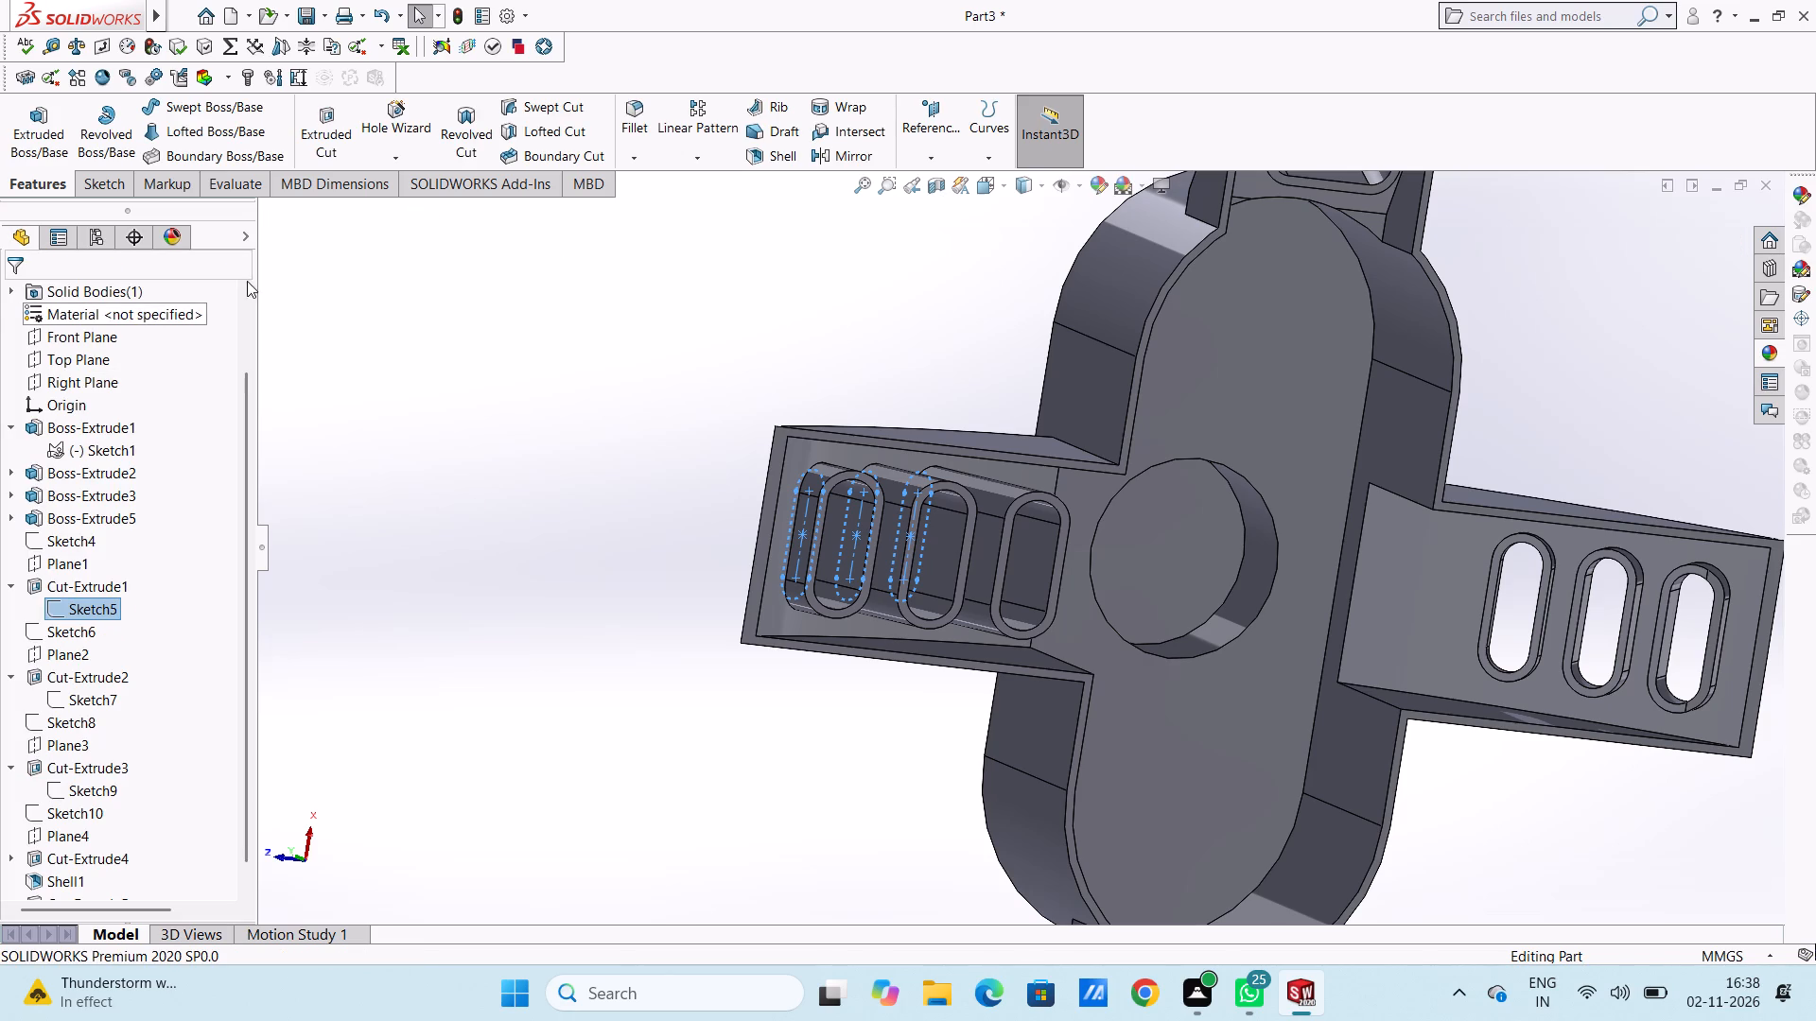
Cut away the raised walls around the first side arm's three slots with a 50 mm blind thin-feature cut from Sketch5, 2 mm thick.
left_click(328, 127)
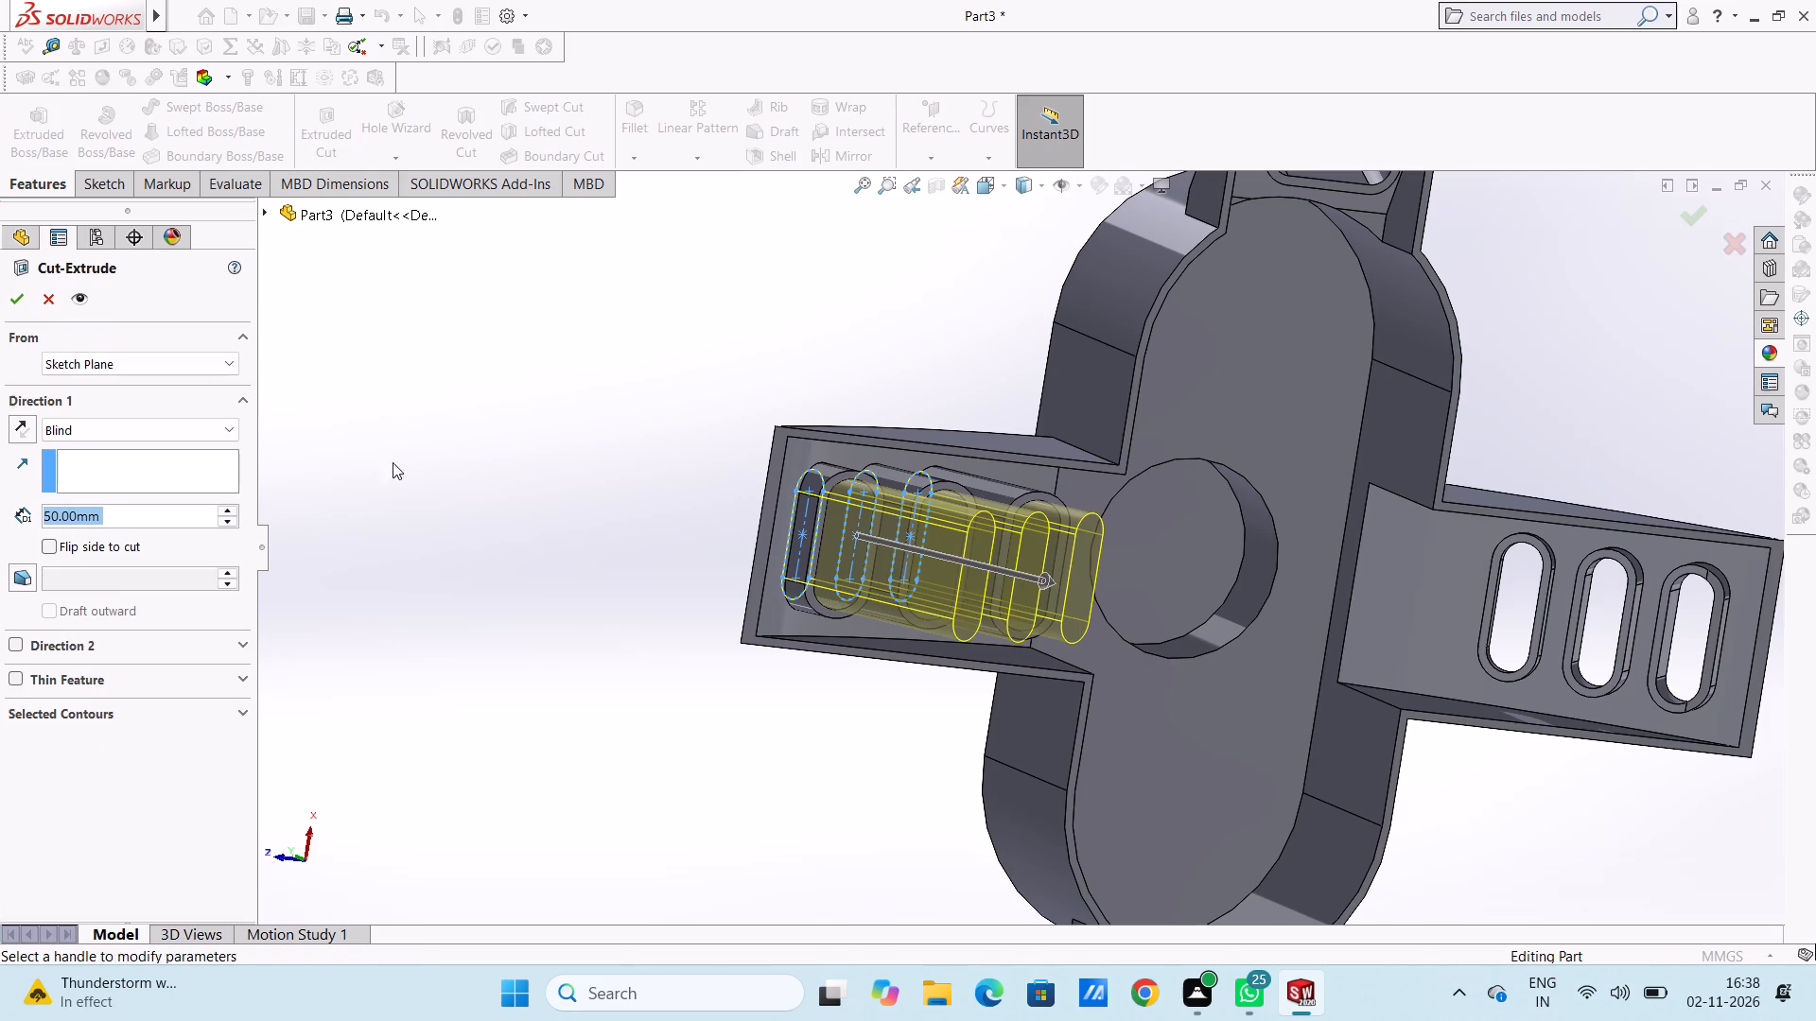
left_click(14, 674)
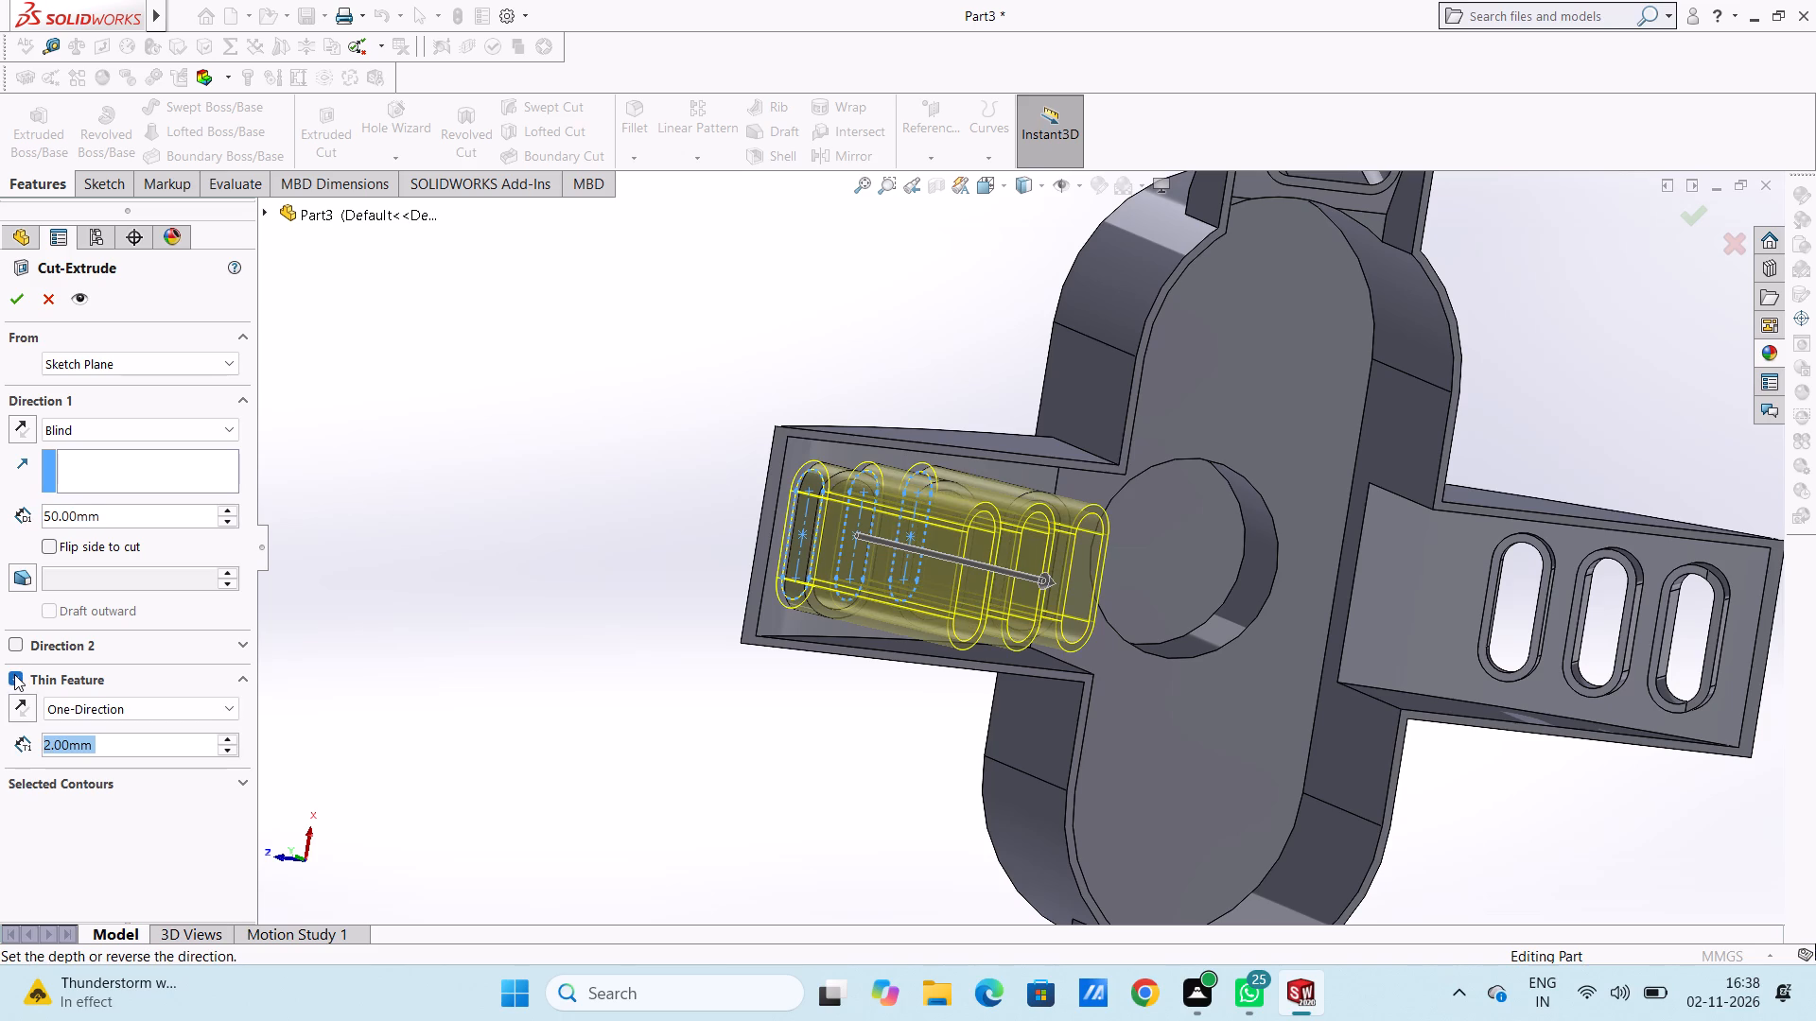
left_click(18, 297)
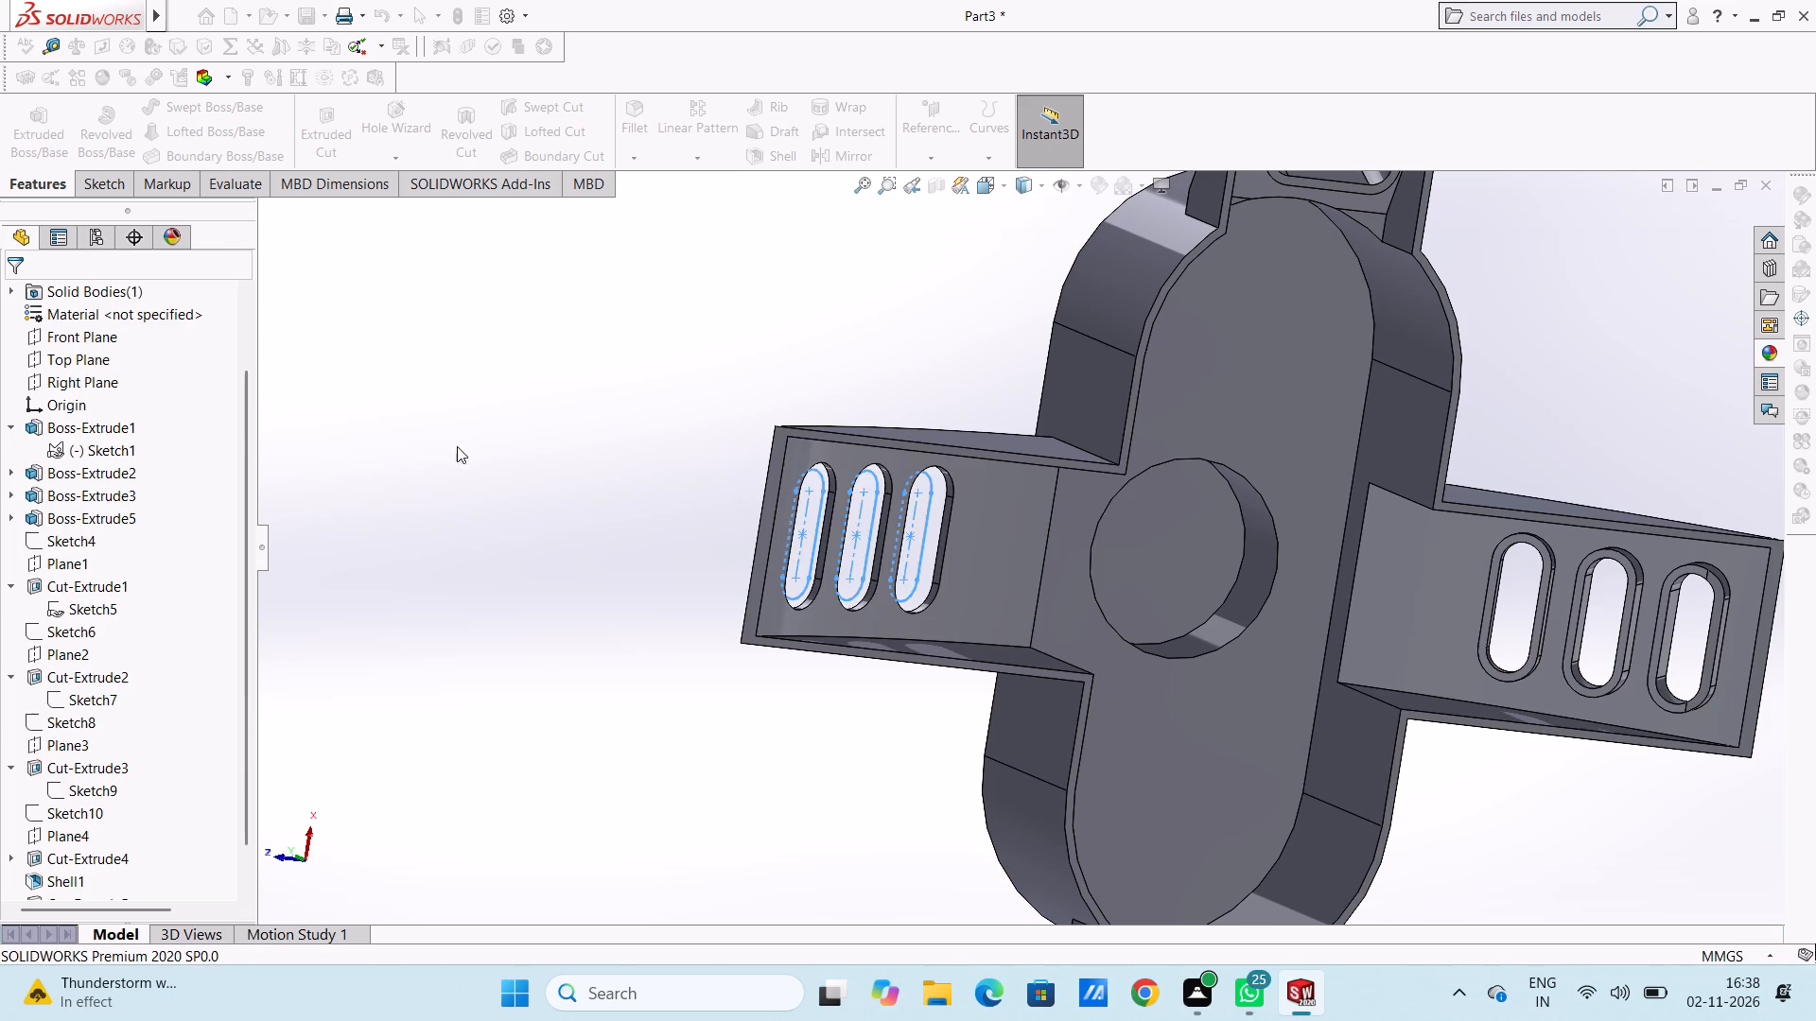
scroll(476, 444, "up", 4)
left_click(629, 507)
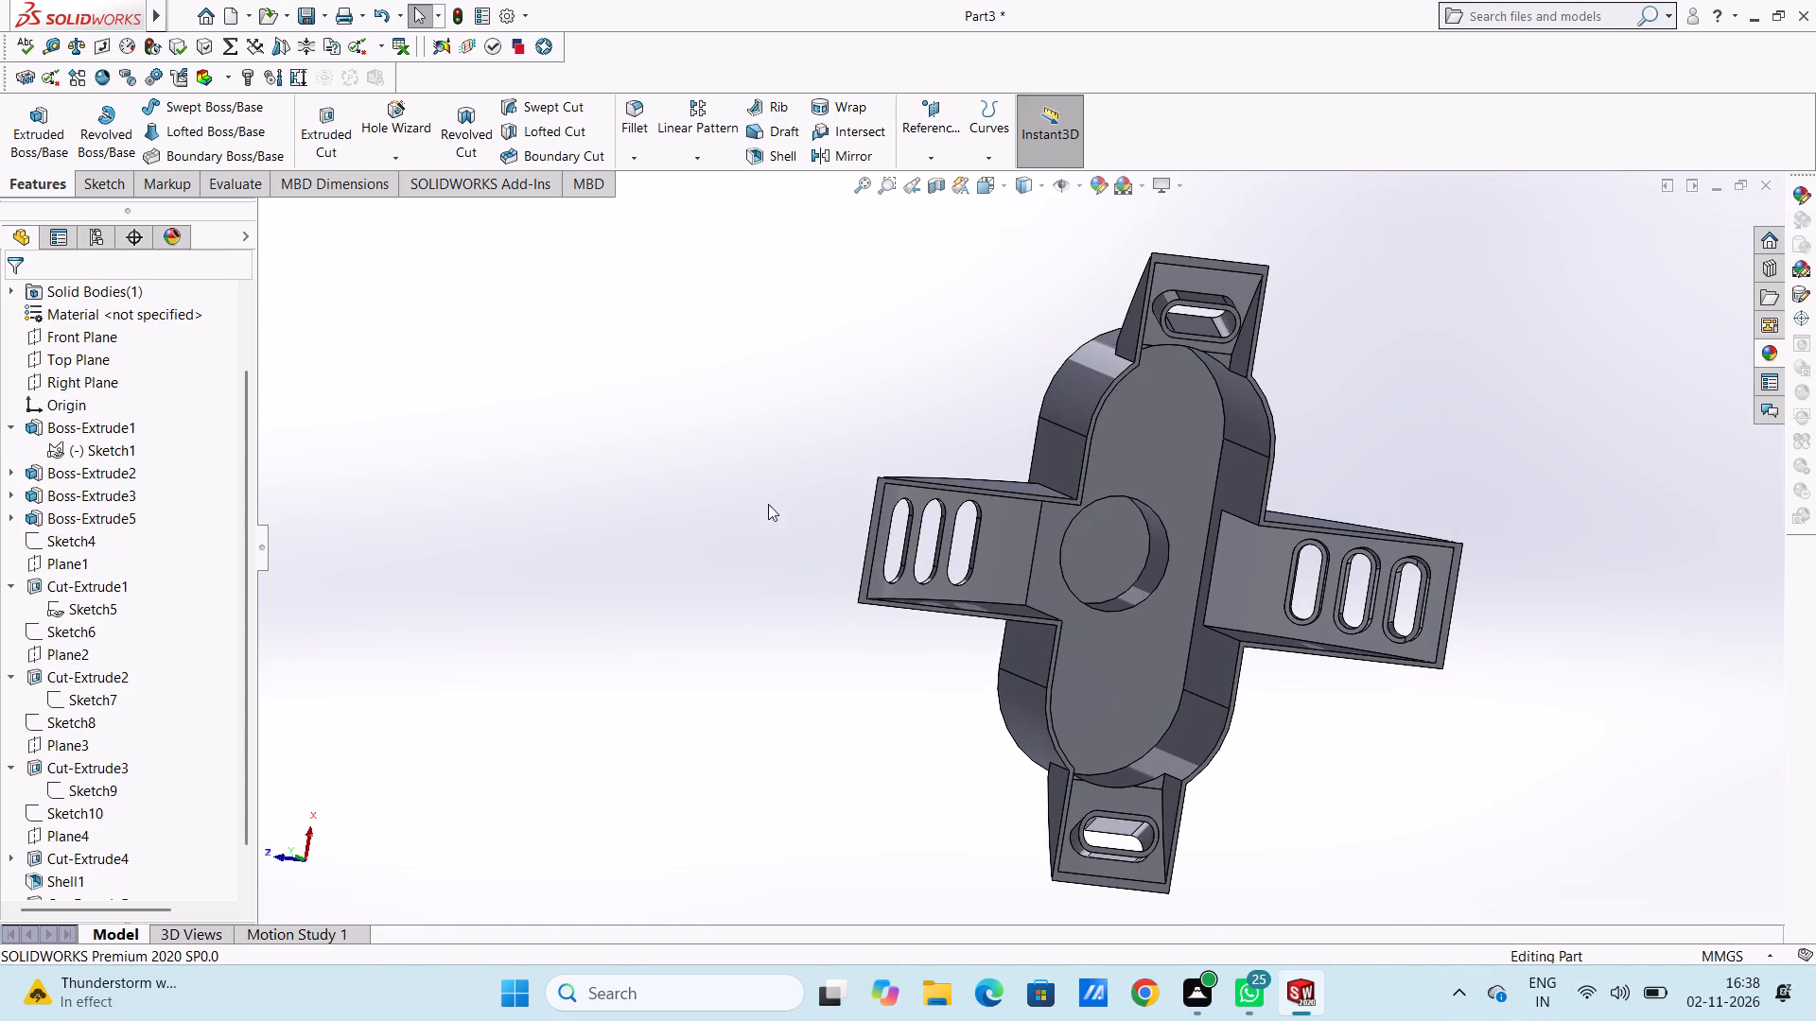
Cut away the raised walls around the opposite side arm's three slots with a 50 mm blind thin-feature cut from Sketch7, 2 mm thick.
middle_click(917, 444)
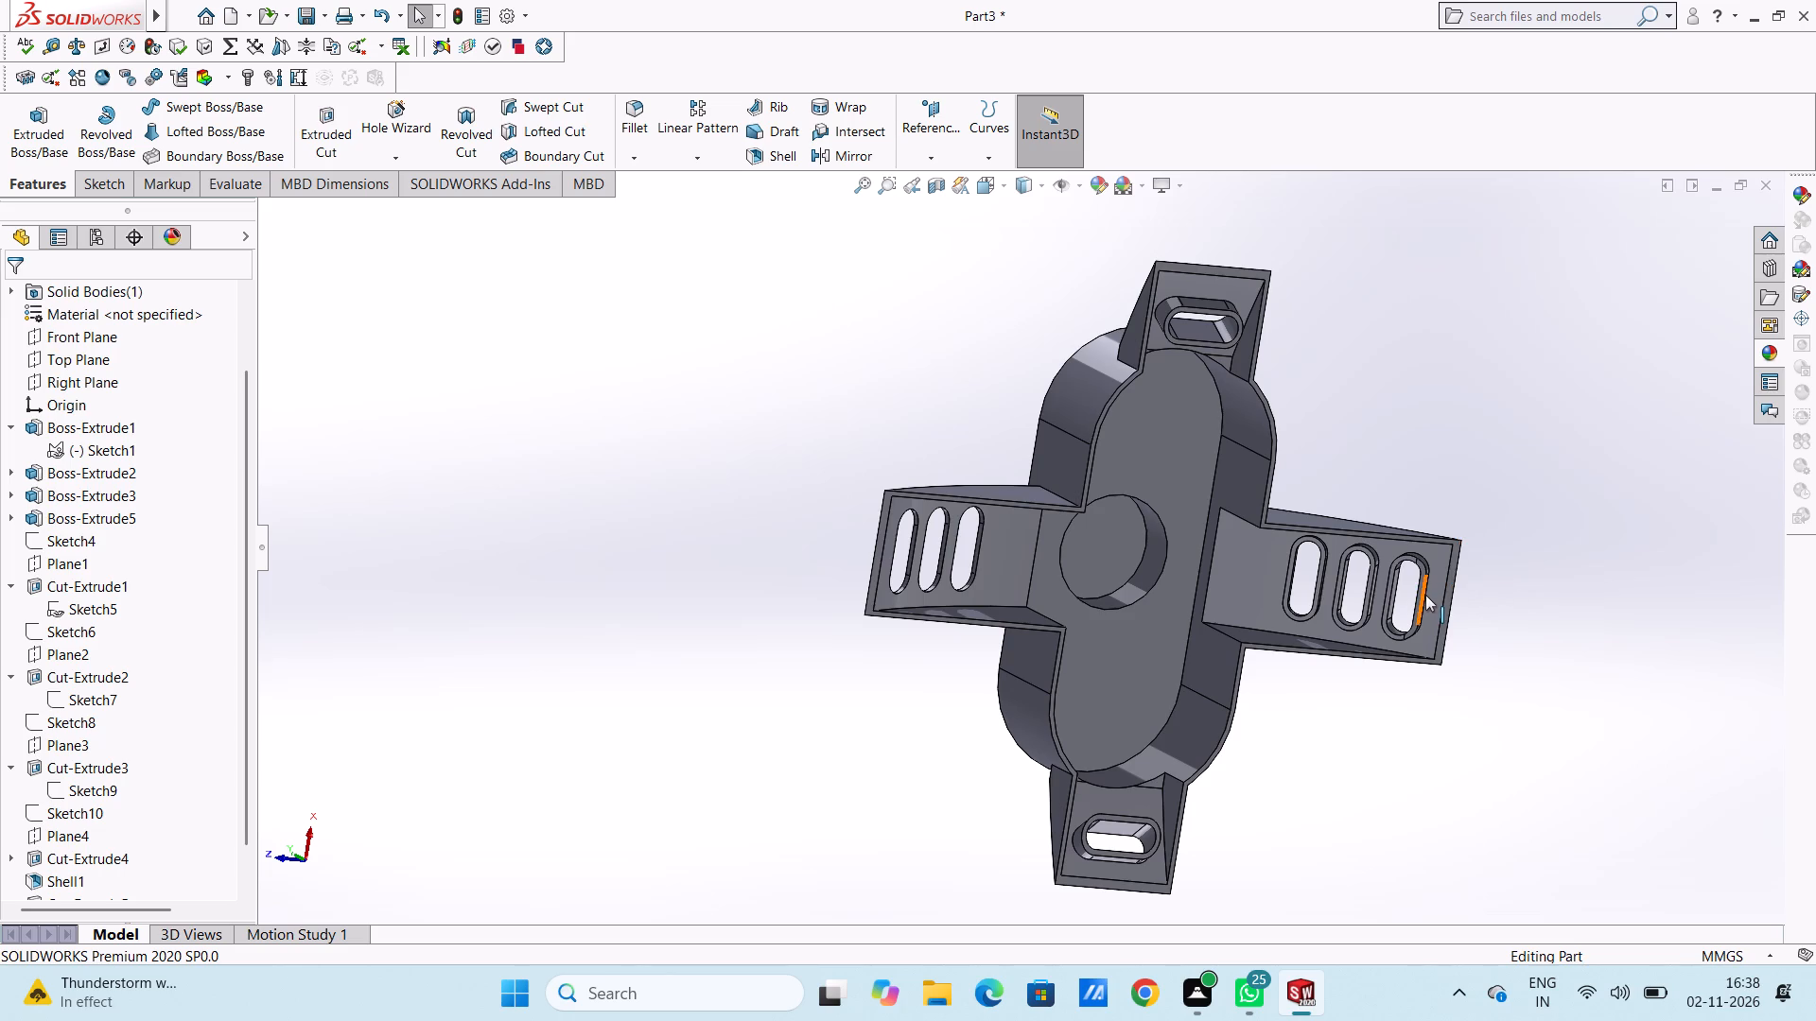
scroll(1425, 595, "up", 3)
scroll(1386, 592, "down", 3)
scroll(1055, 500, "down", 2)
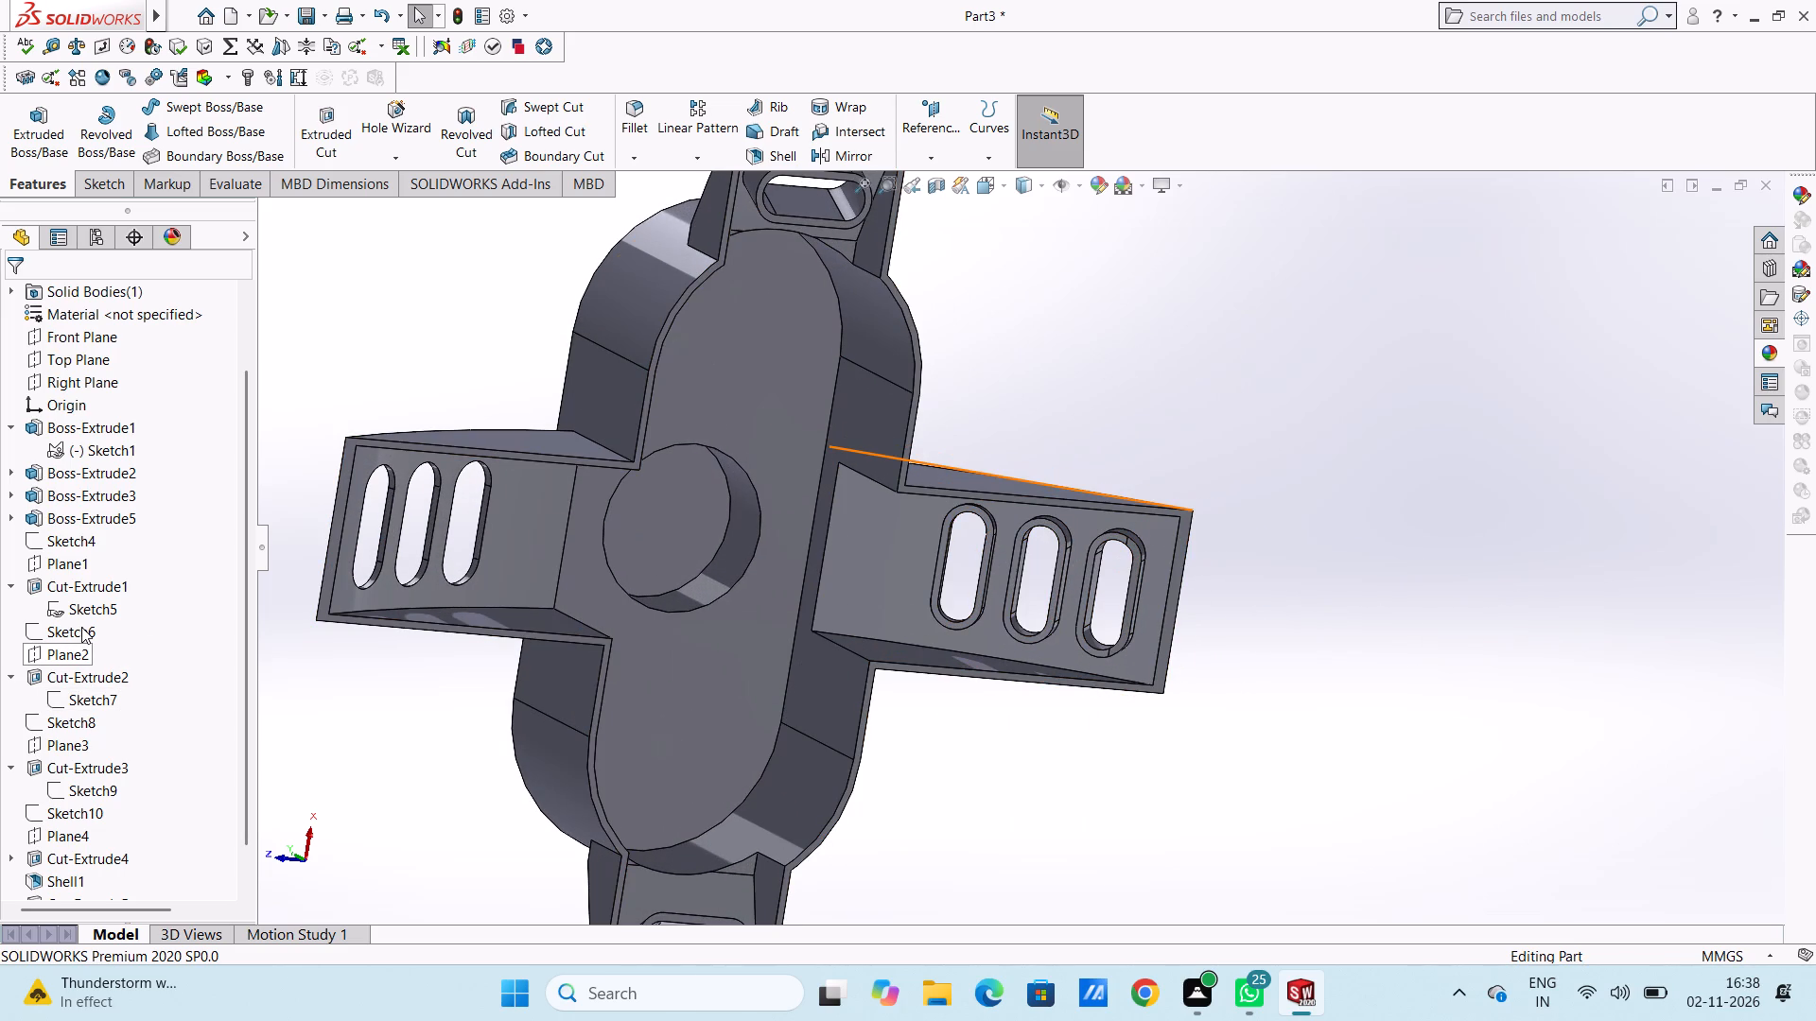
left_click(9, 682)
left_click(12, 679)
left_click(98, 692)
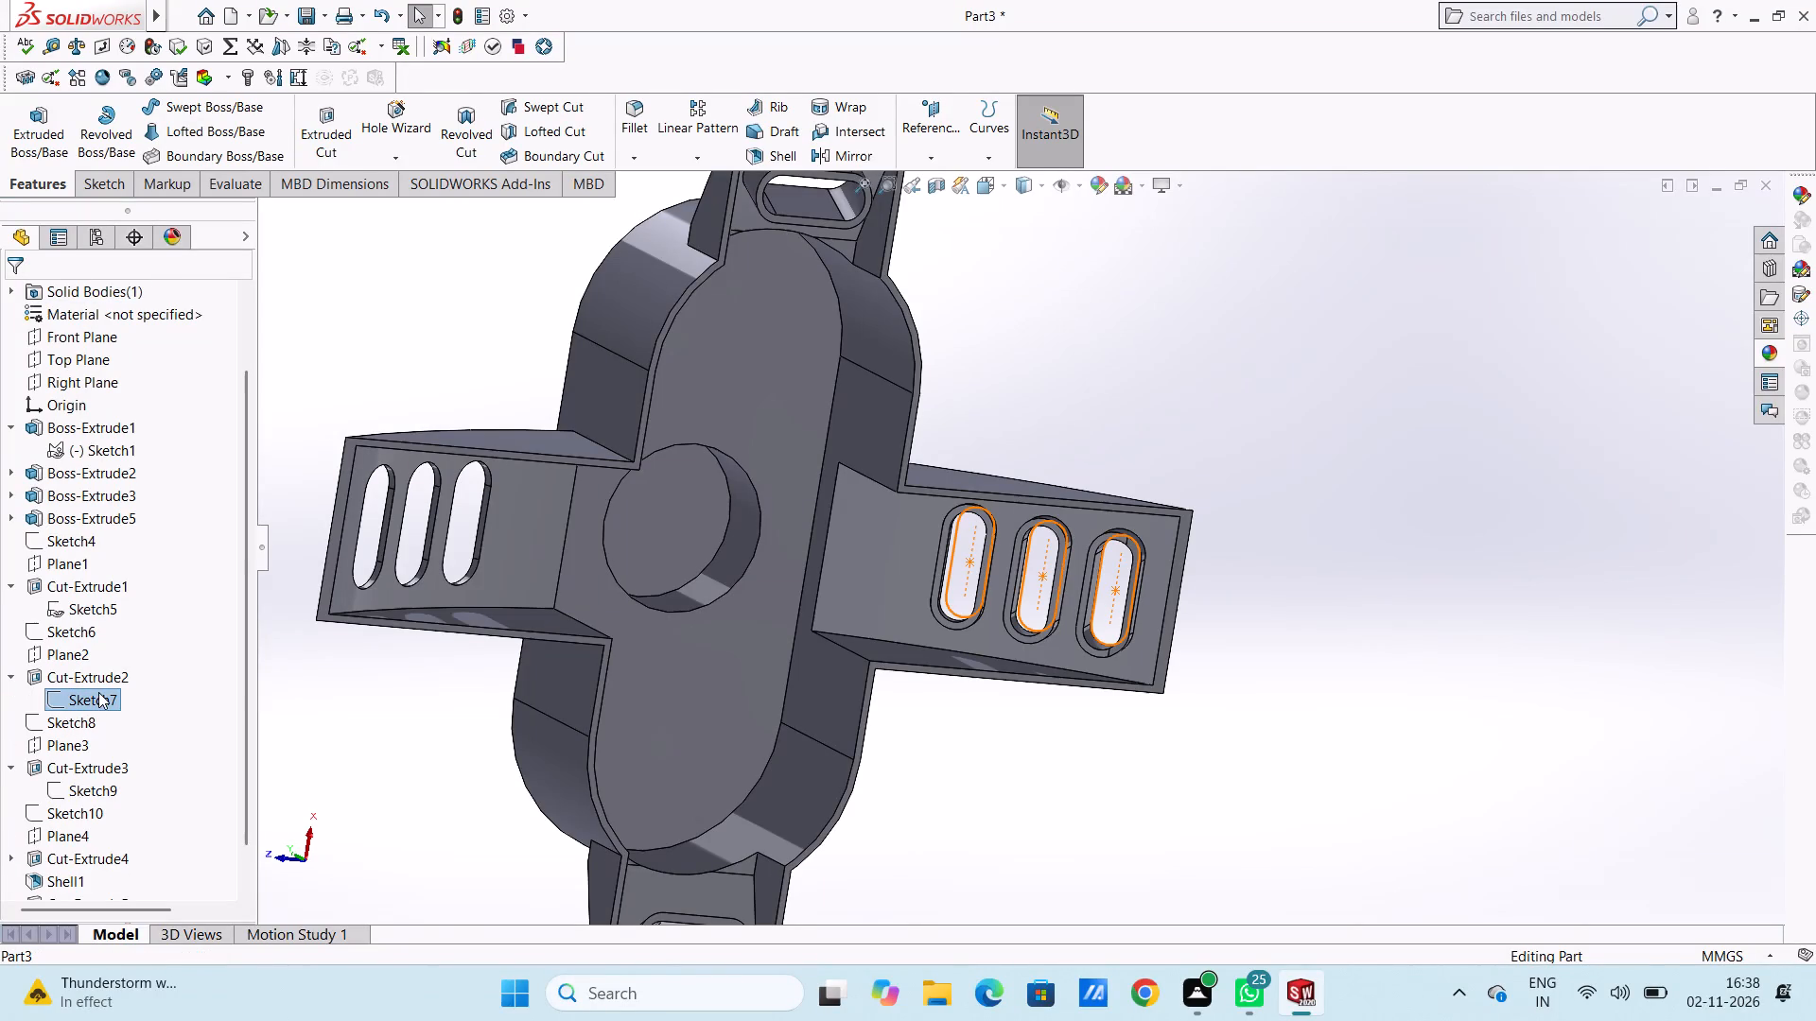
scroll(516, 376, "up", 2)
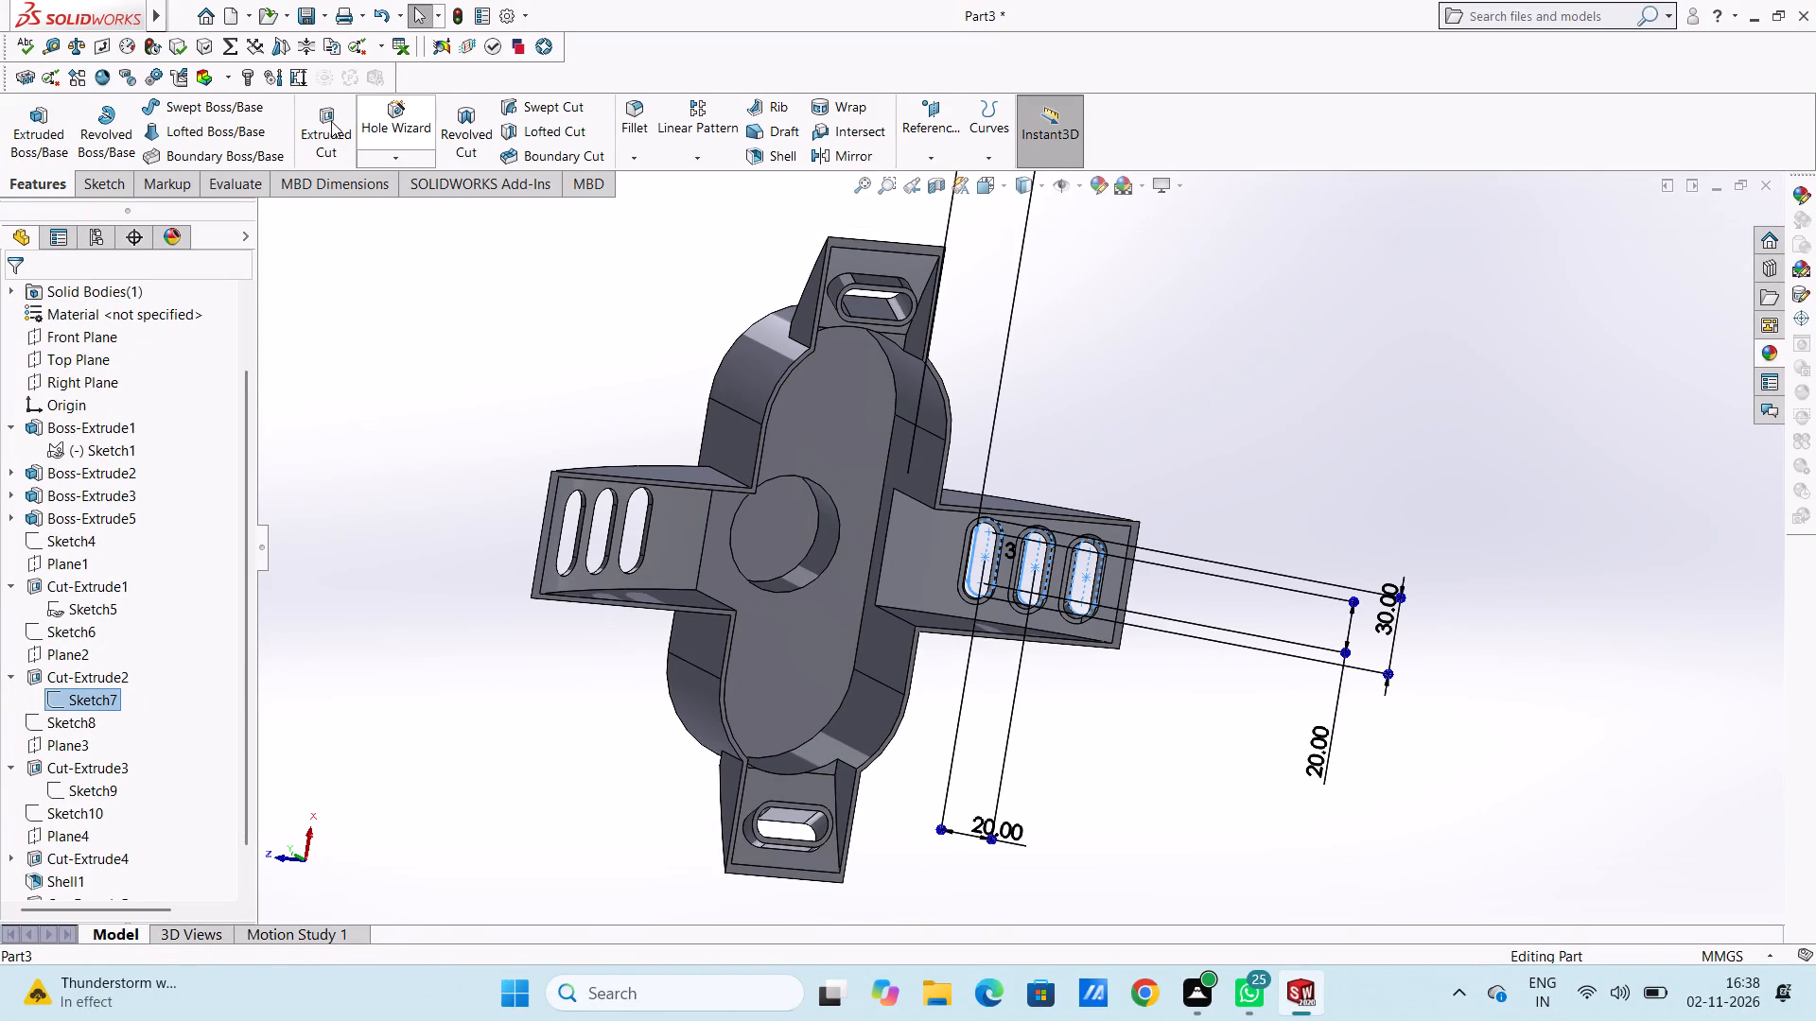
left_click(331, 121)
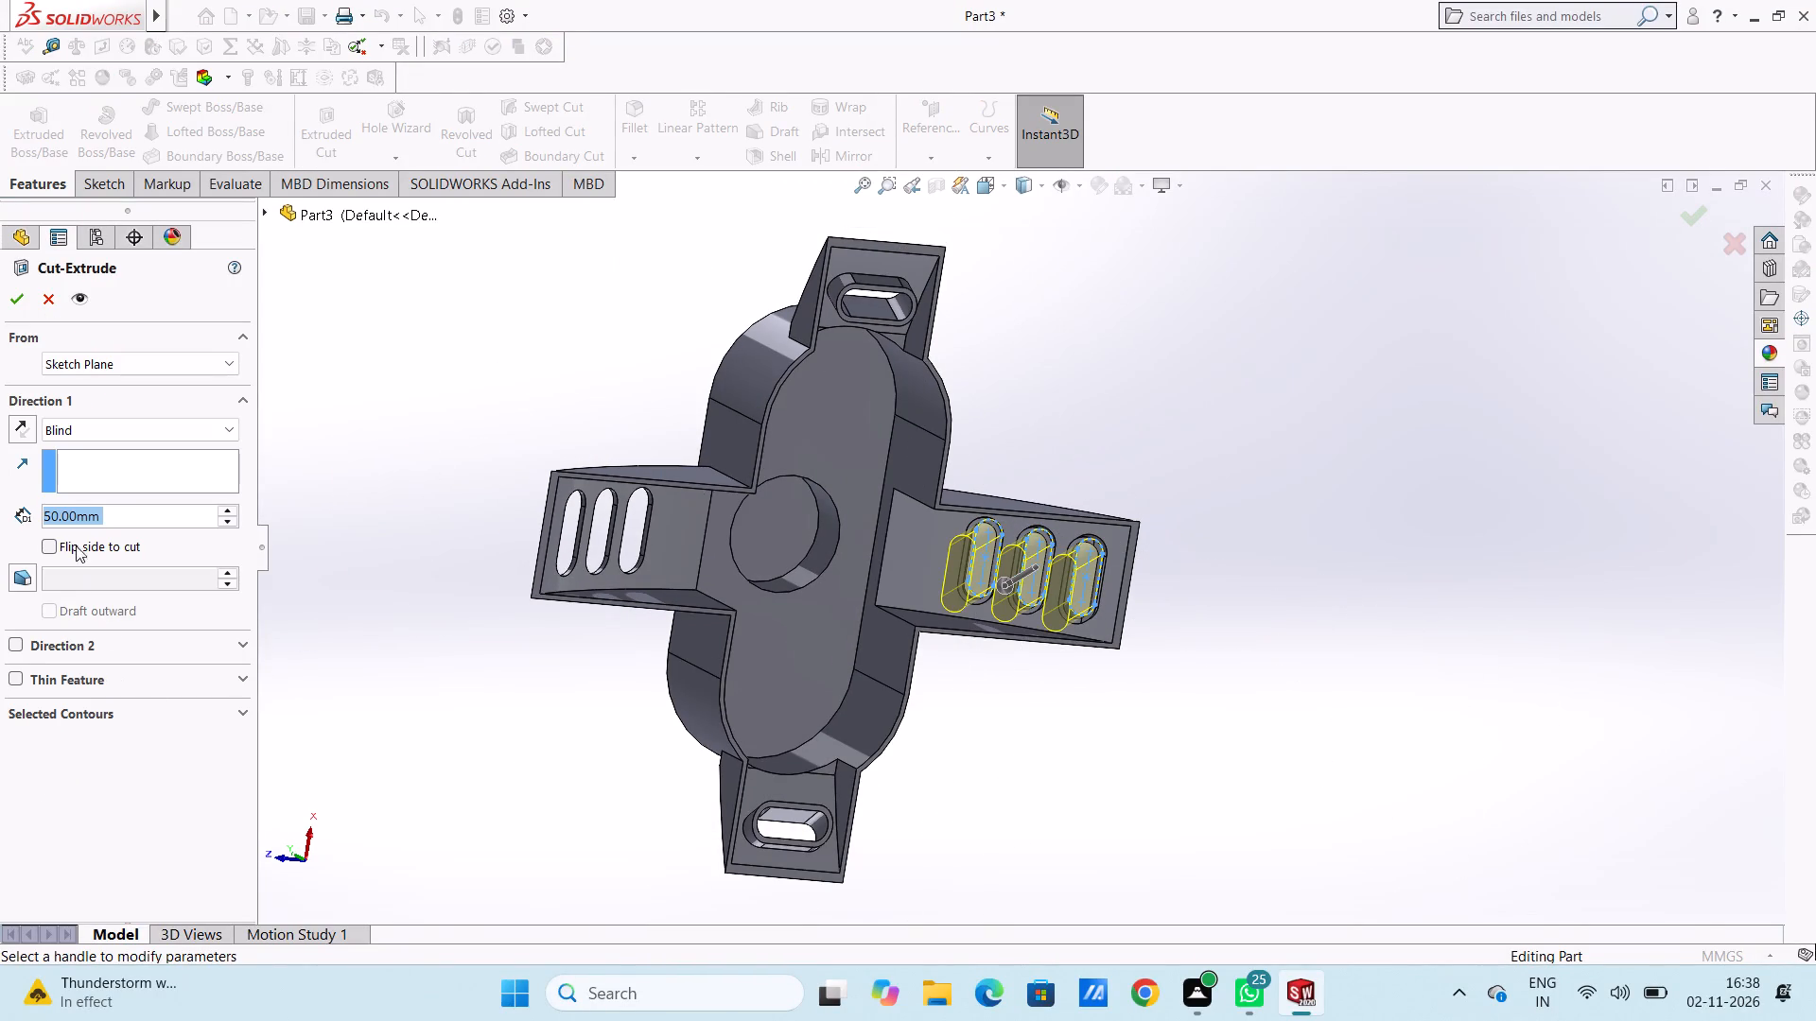
left_click(22, 677)
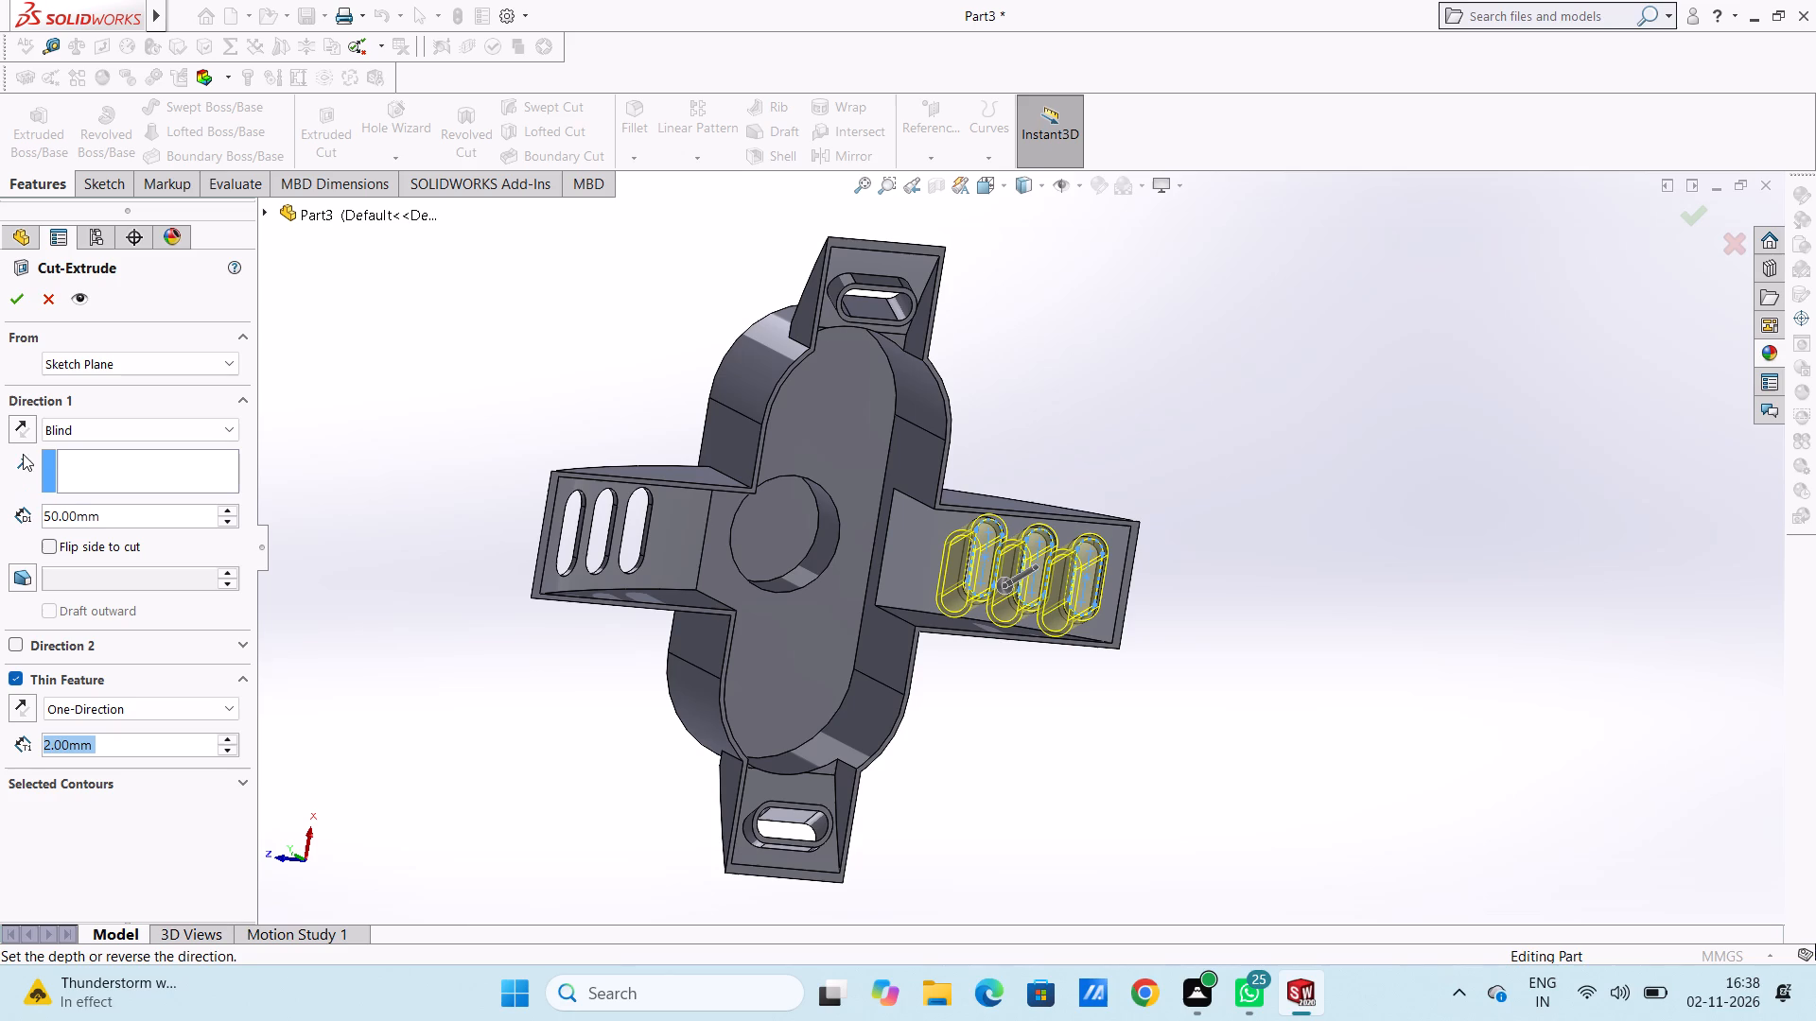
left_click(18, 302)
left_click(352, 413)
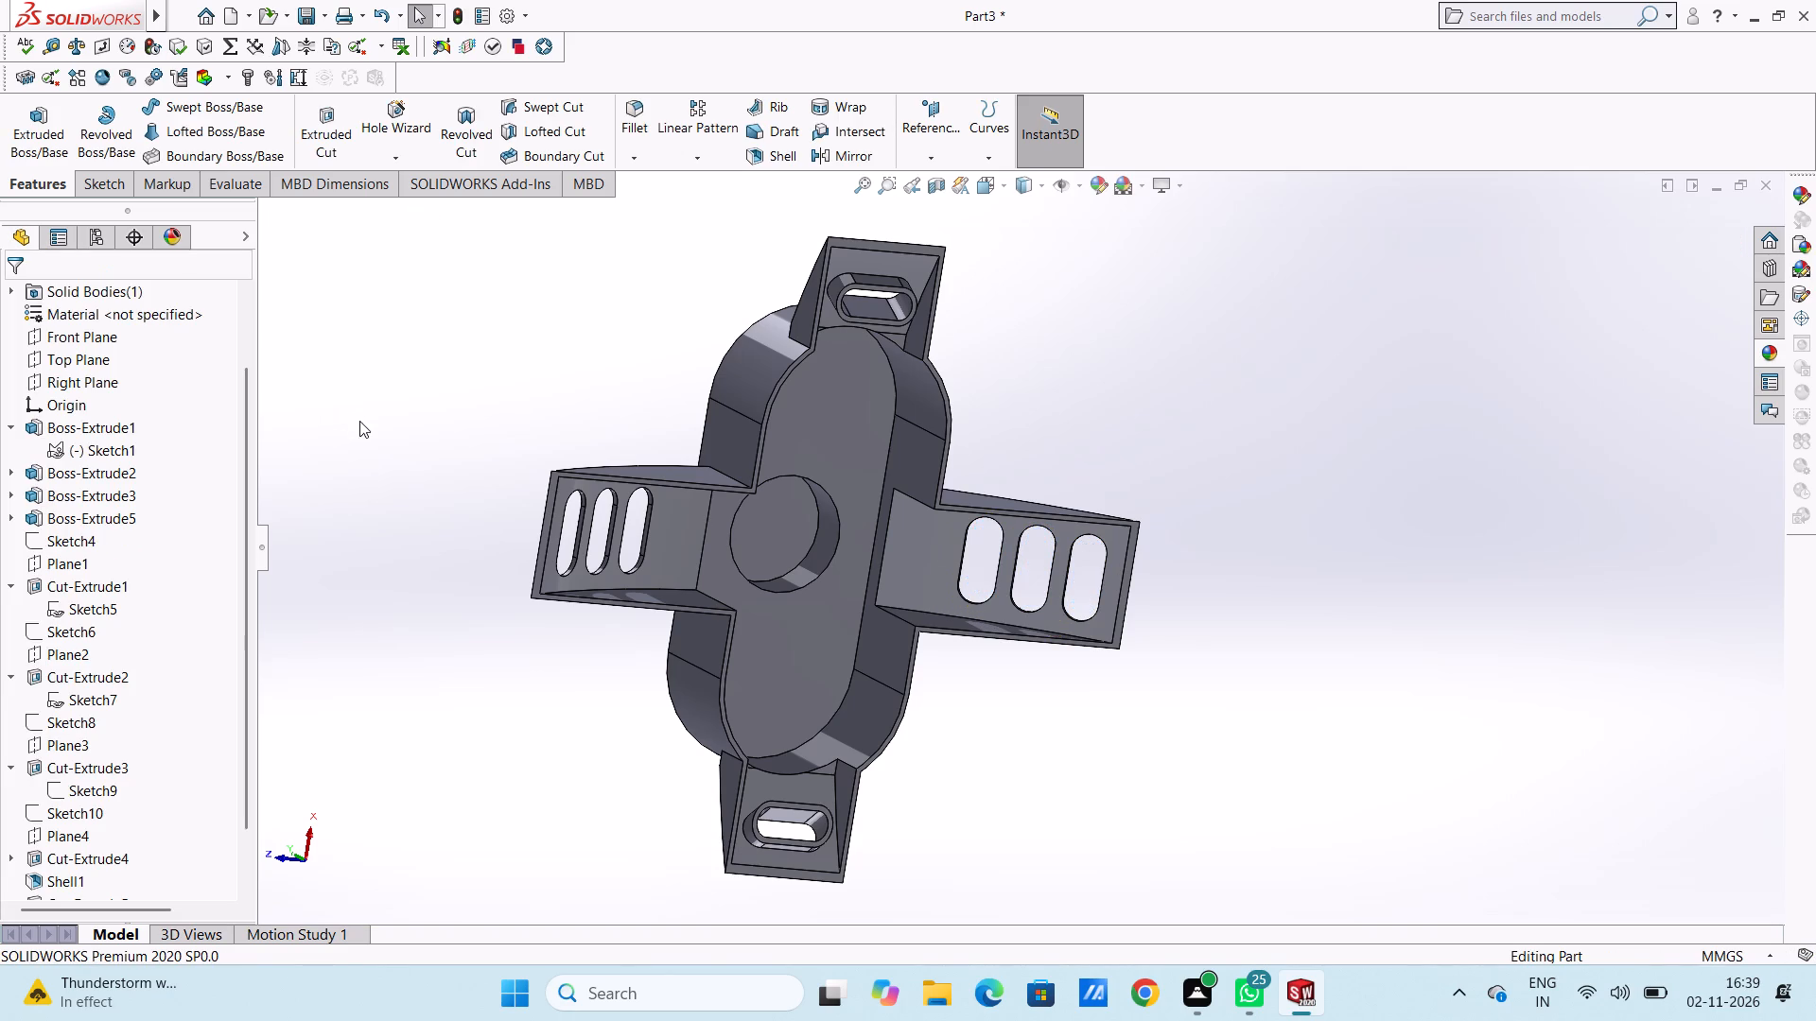
Remove the raised wall around the first end lug's slot with a 50 mm blind thin-feature cut from Sketch9, 2 mm thick.
left_click_drag(368, 425, 398, 446)
middle_click_drag(408, 435, 633, 654)
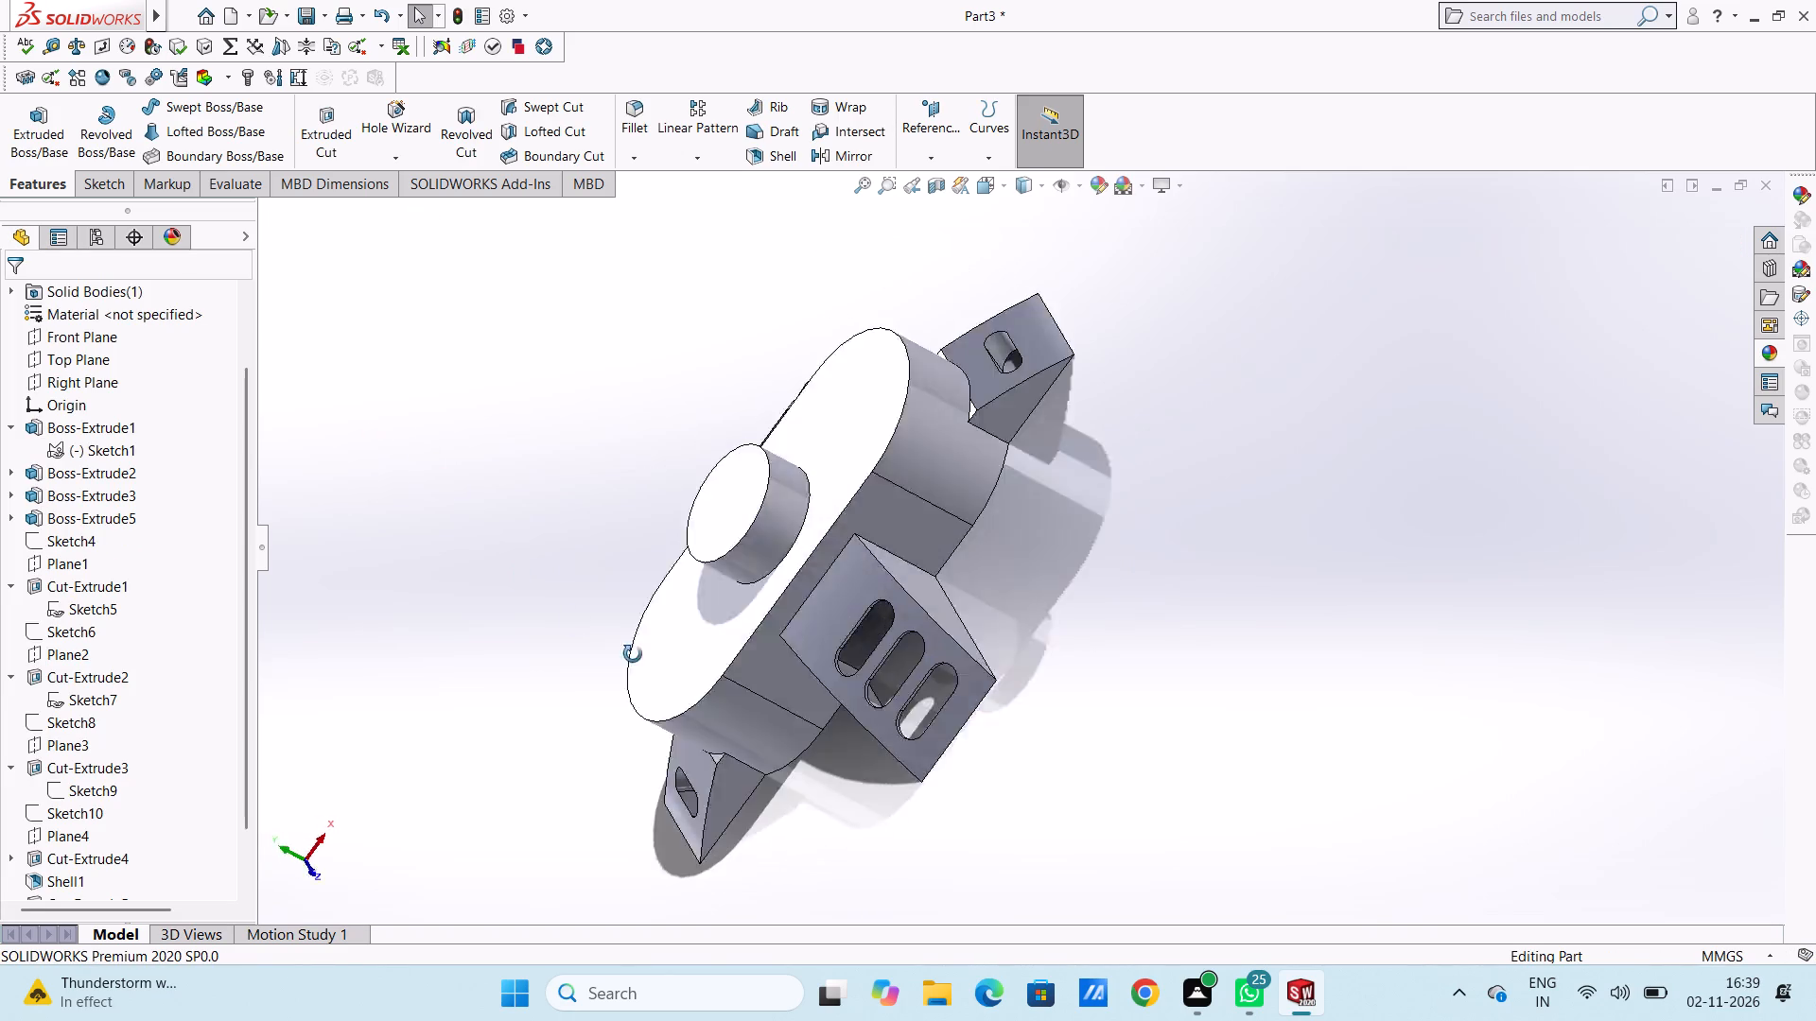
middle_click_drag(633, 654, 615, 487)
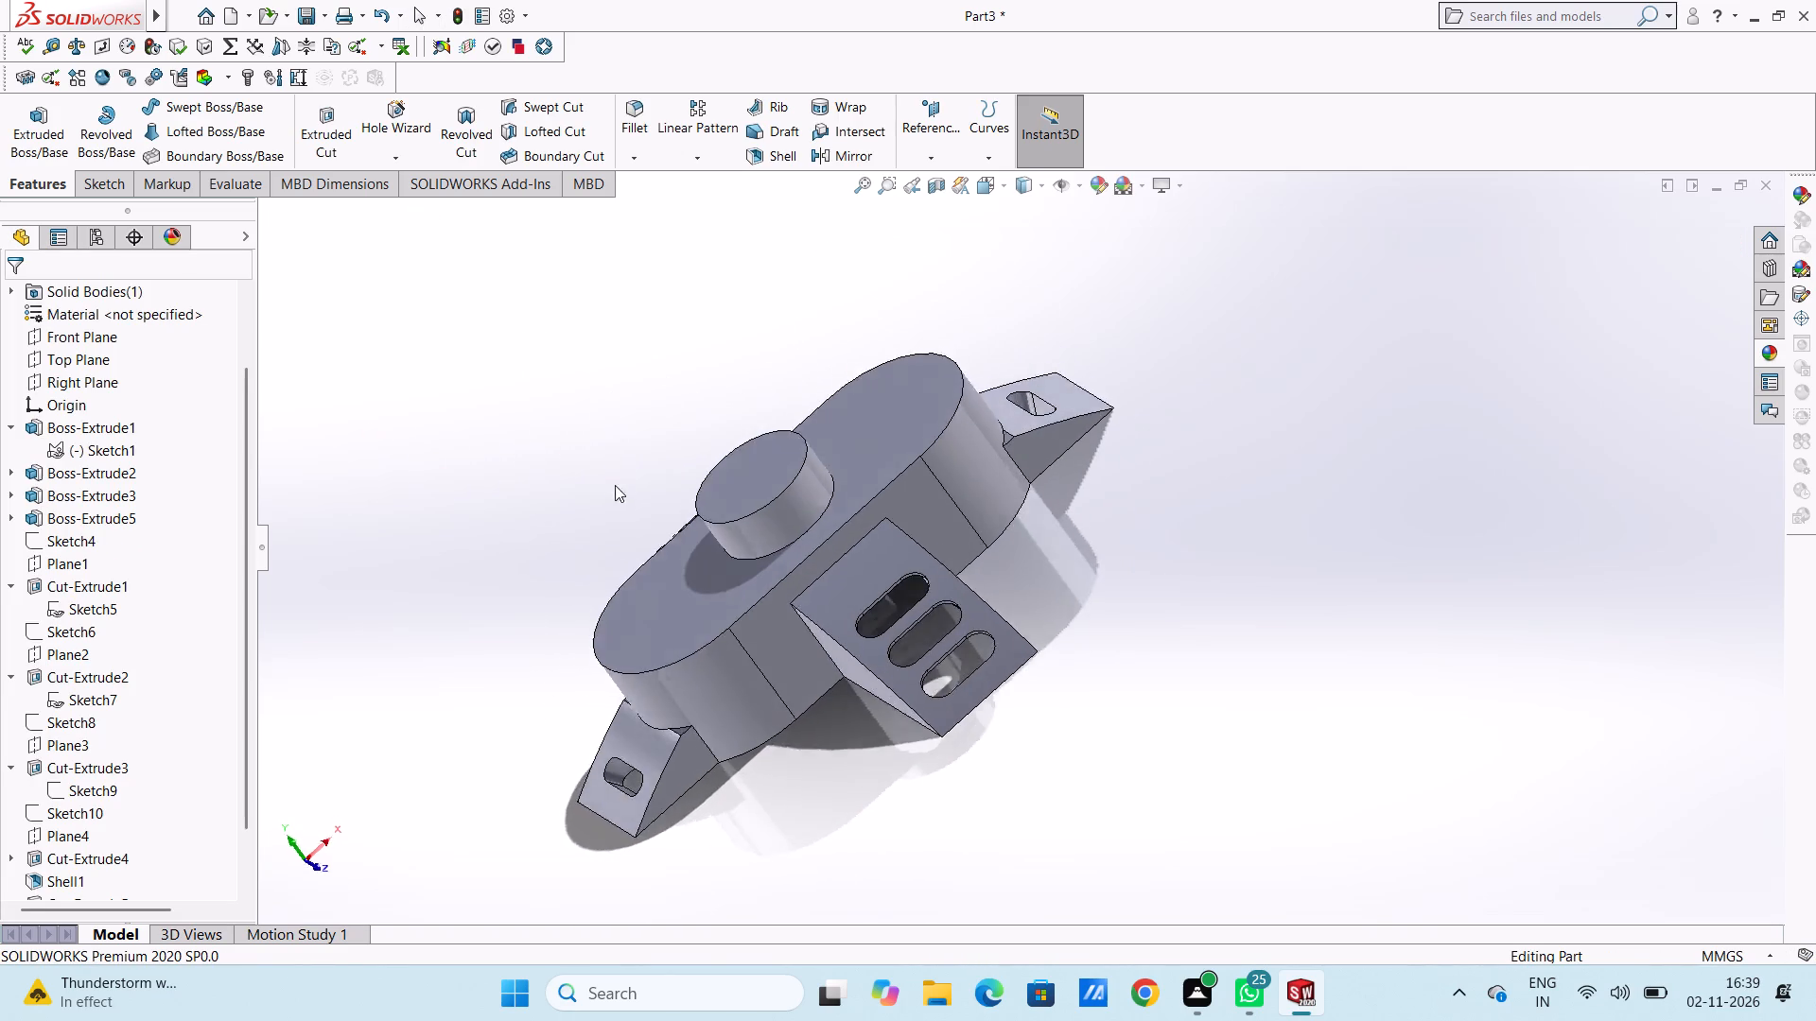
middle_click_drag(690, 699, 593, 515)
middle_click_drag(589, 754, 568, 577)
middle_click_drag(568, 577, 532, 554)
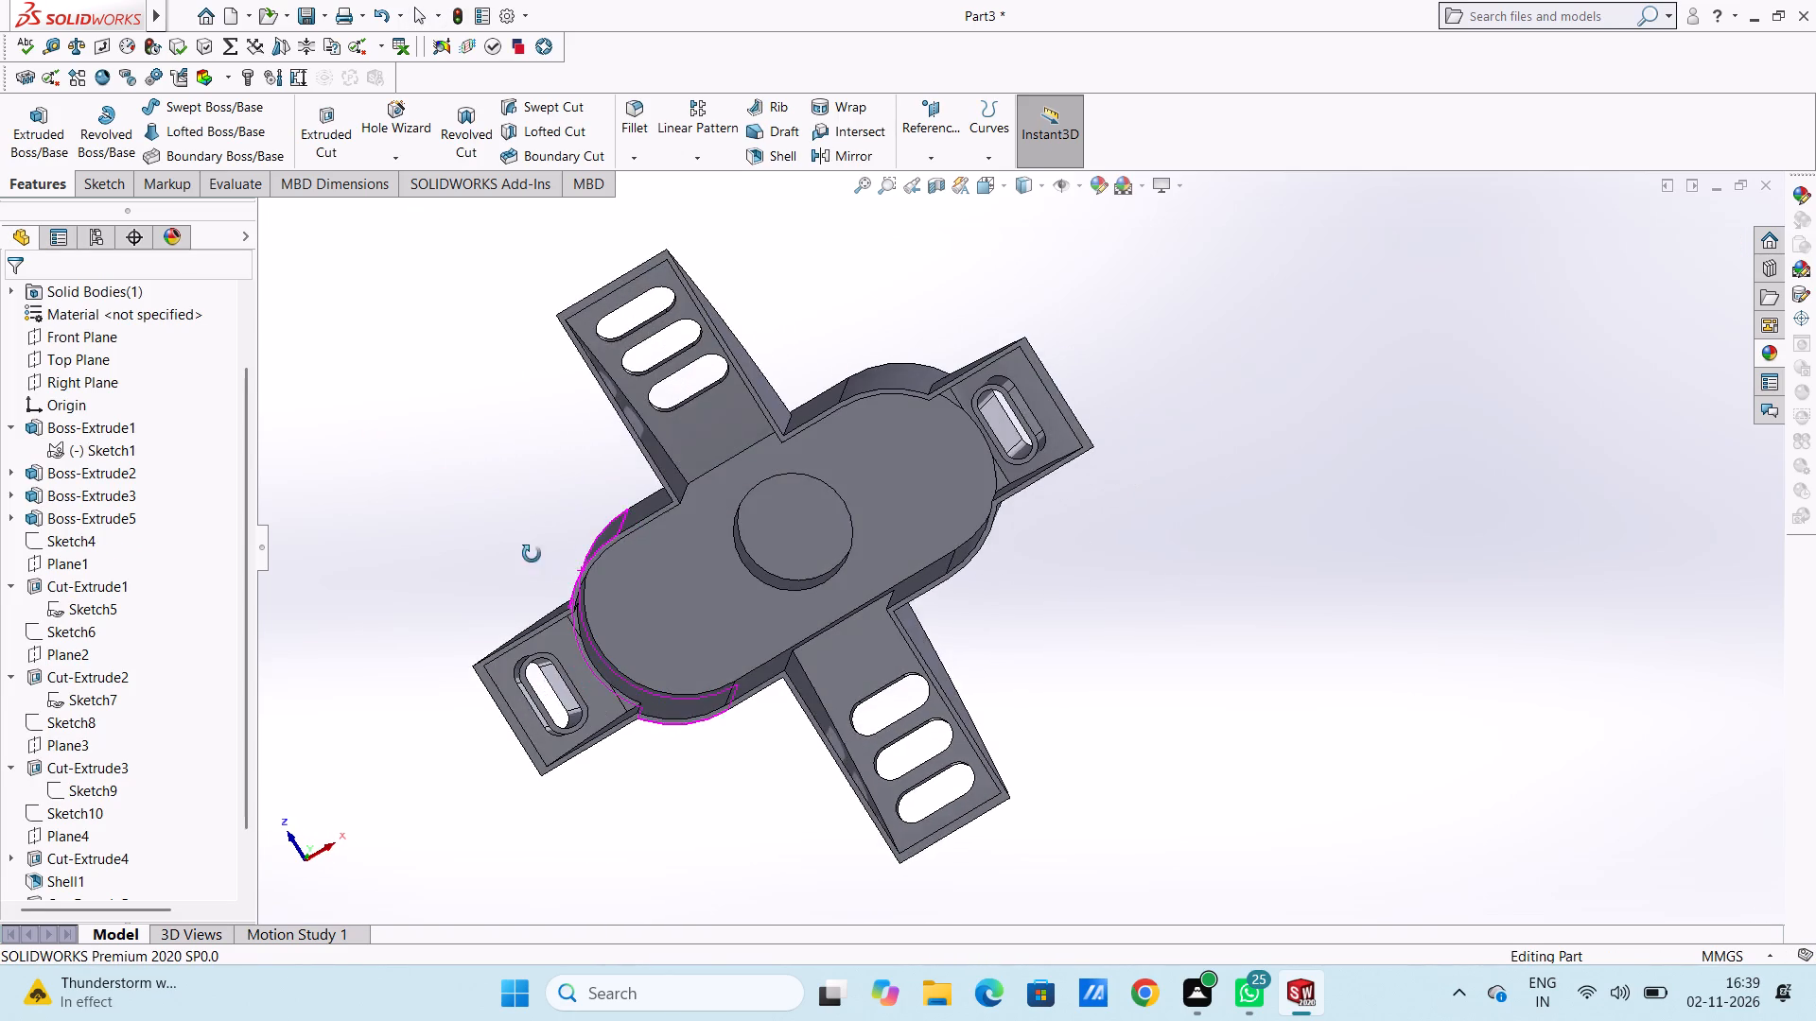
middle_click_drag(532, 554, 532, 553)
scroll(522, 785, "down", 1)
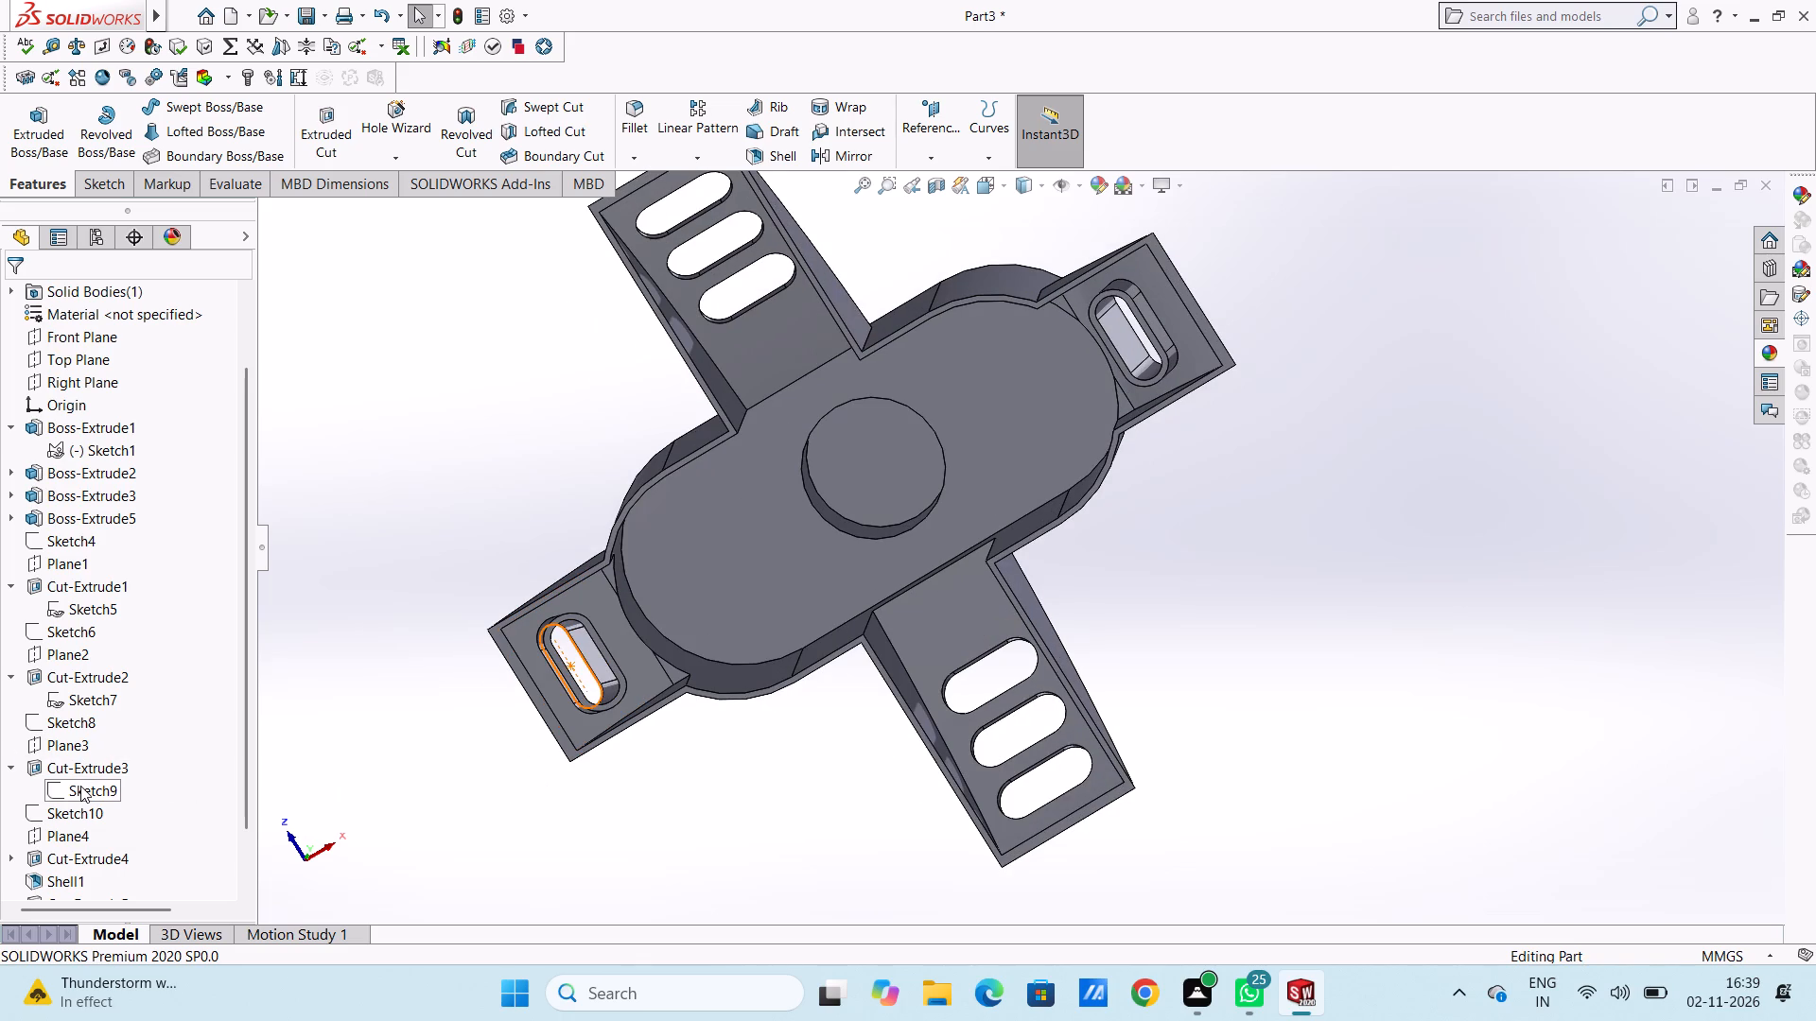
left_click(80, 786)
middle_click_drag(497, 511, 542, 649)
left_click(332, 117)
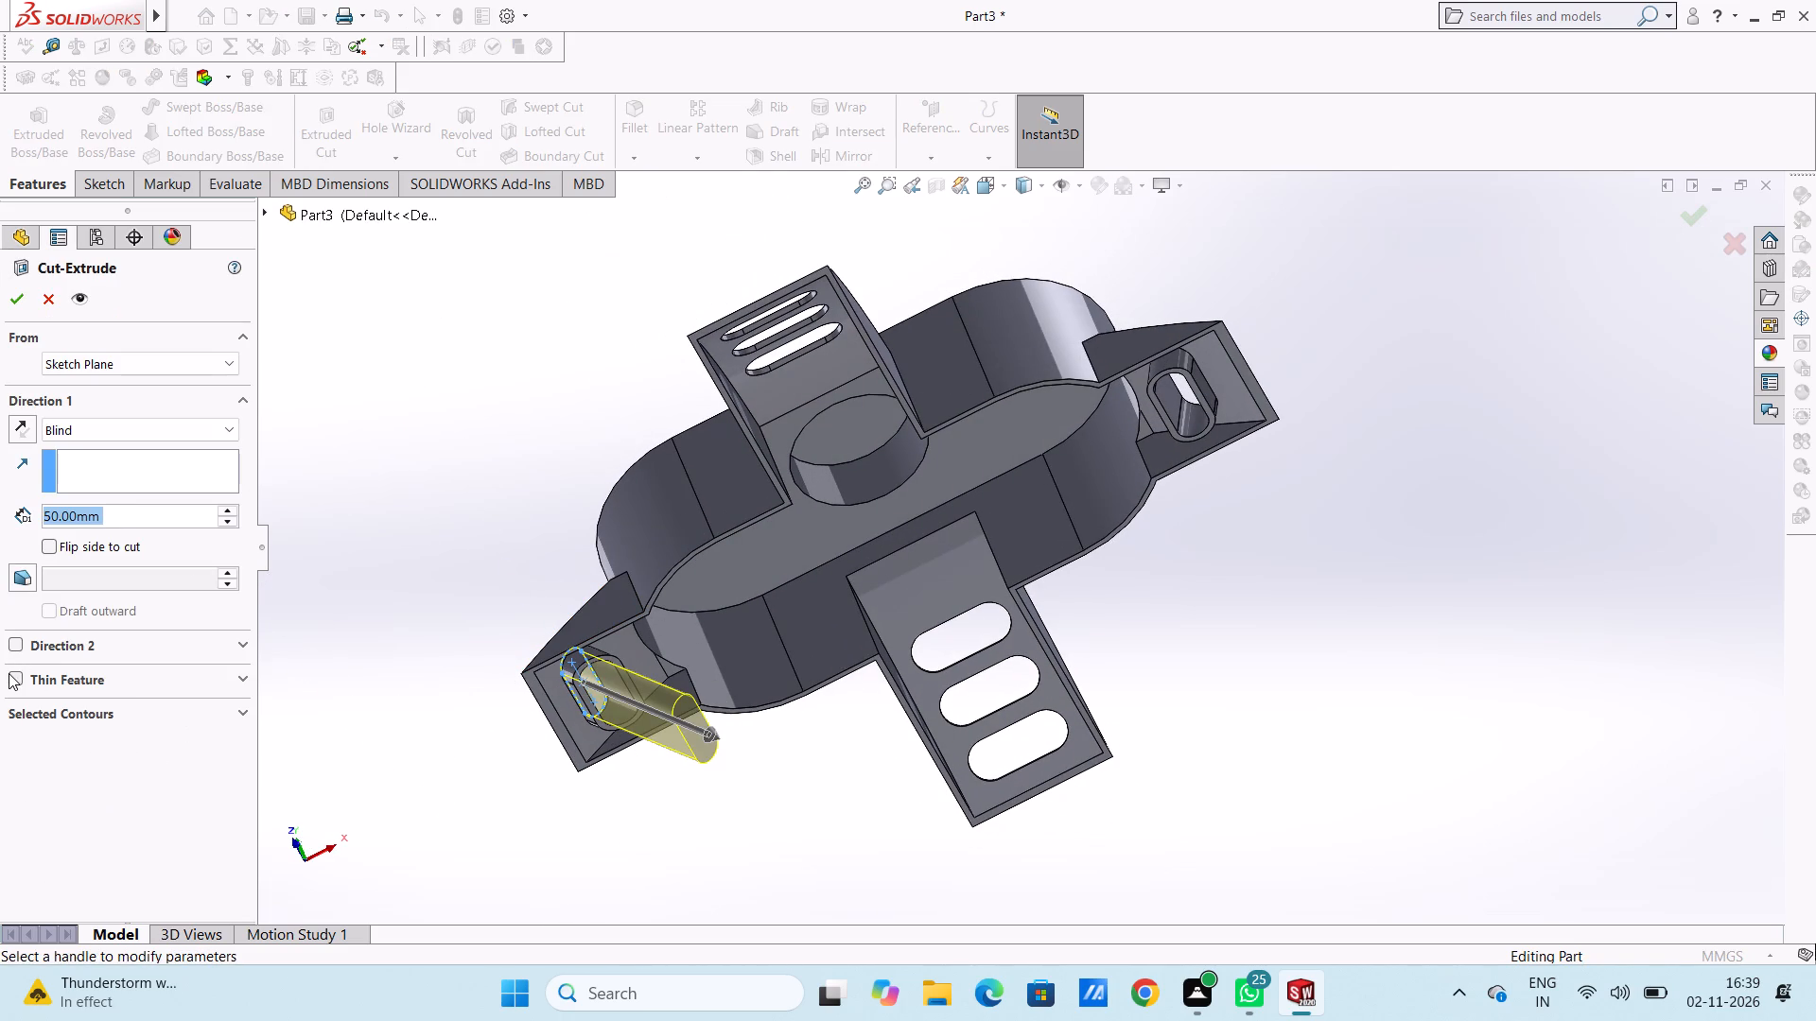
left_click(9, 673)
left_click(16, 295)
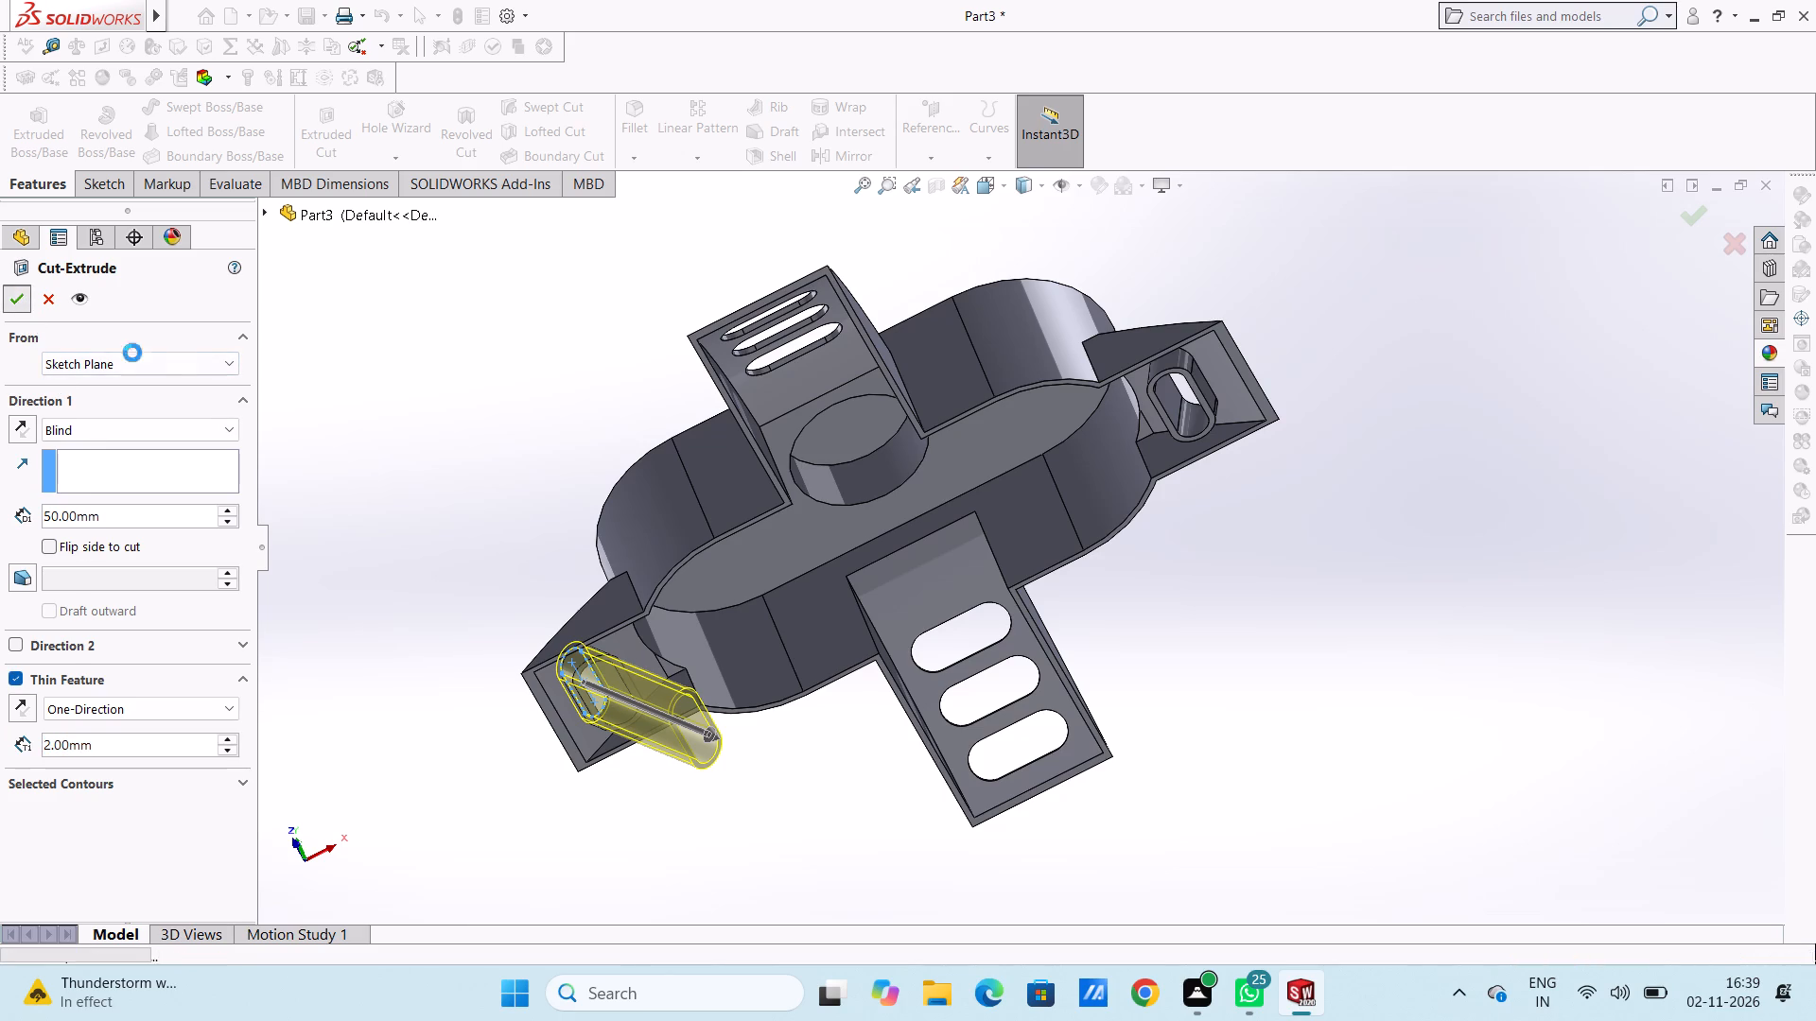
scroll(468, 466, "up", 3)
left_click(481, 503)
Remove the raised wall around the remaining end lug's slot with a 50 mm blind thin-feature cut from Sketch11, 2 mm thick.
middle_click_drag(719, 471, 707, 437)
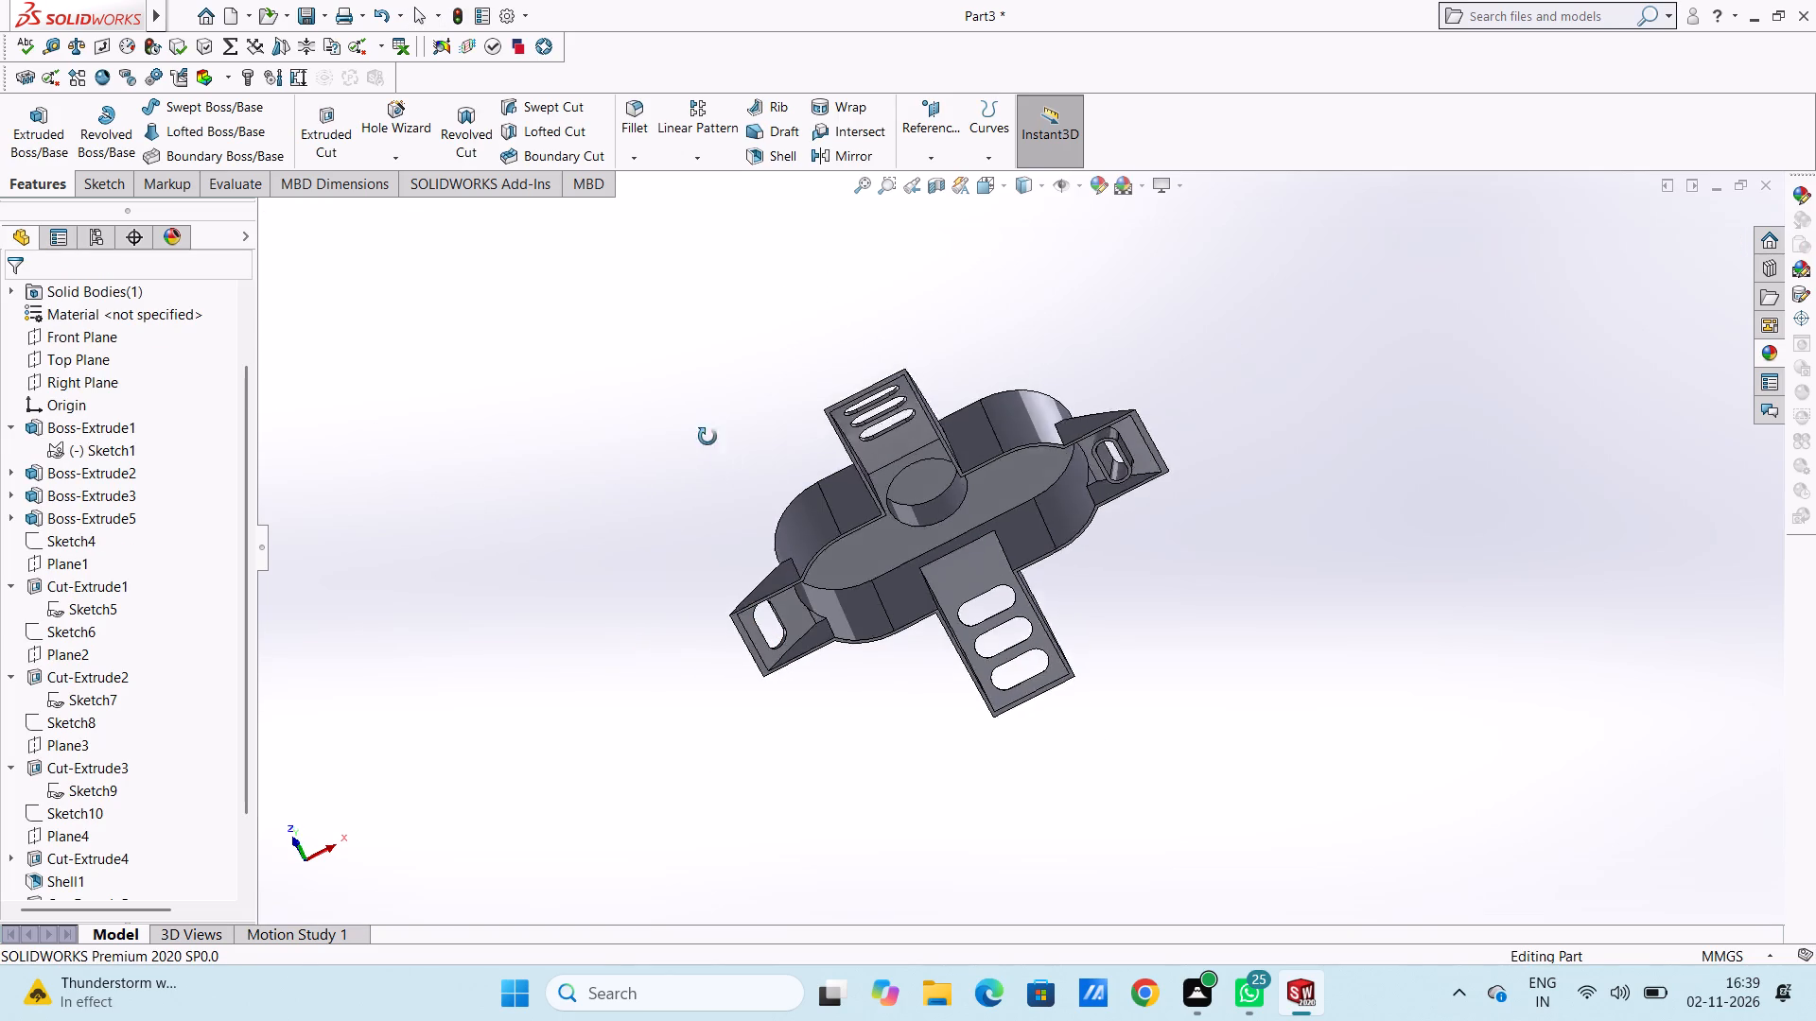
middle_click_drag(707, 437, 632, 495)
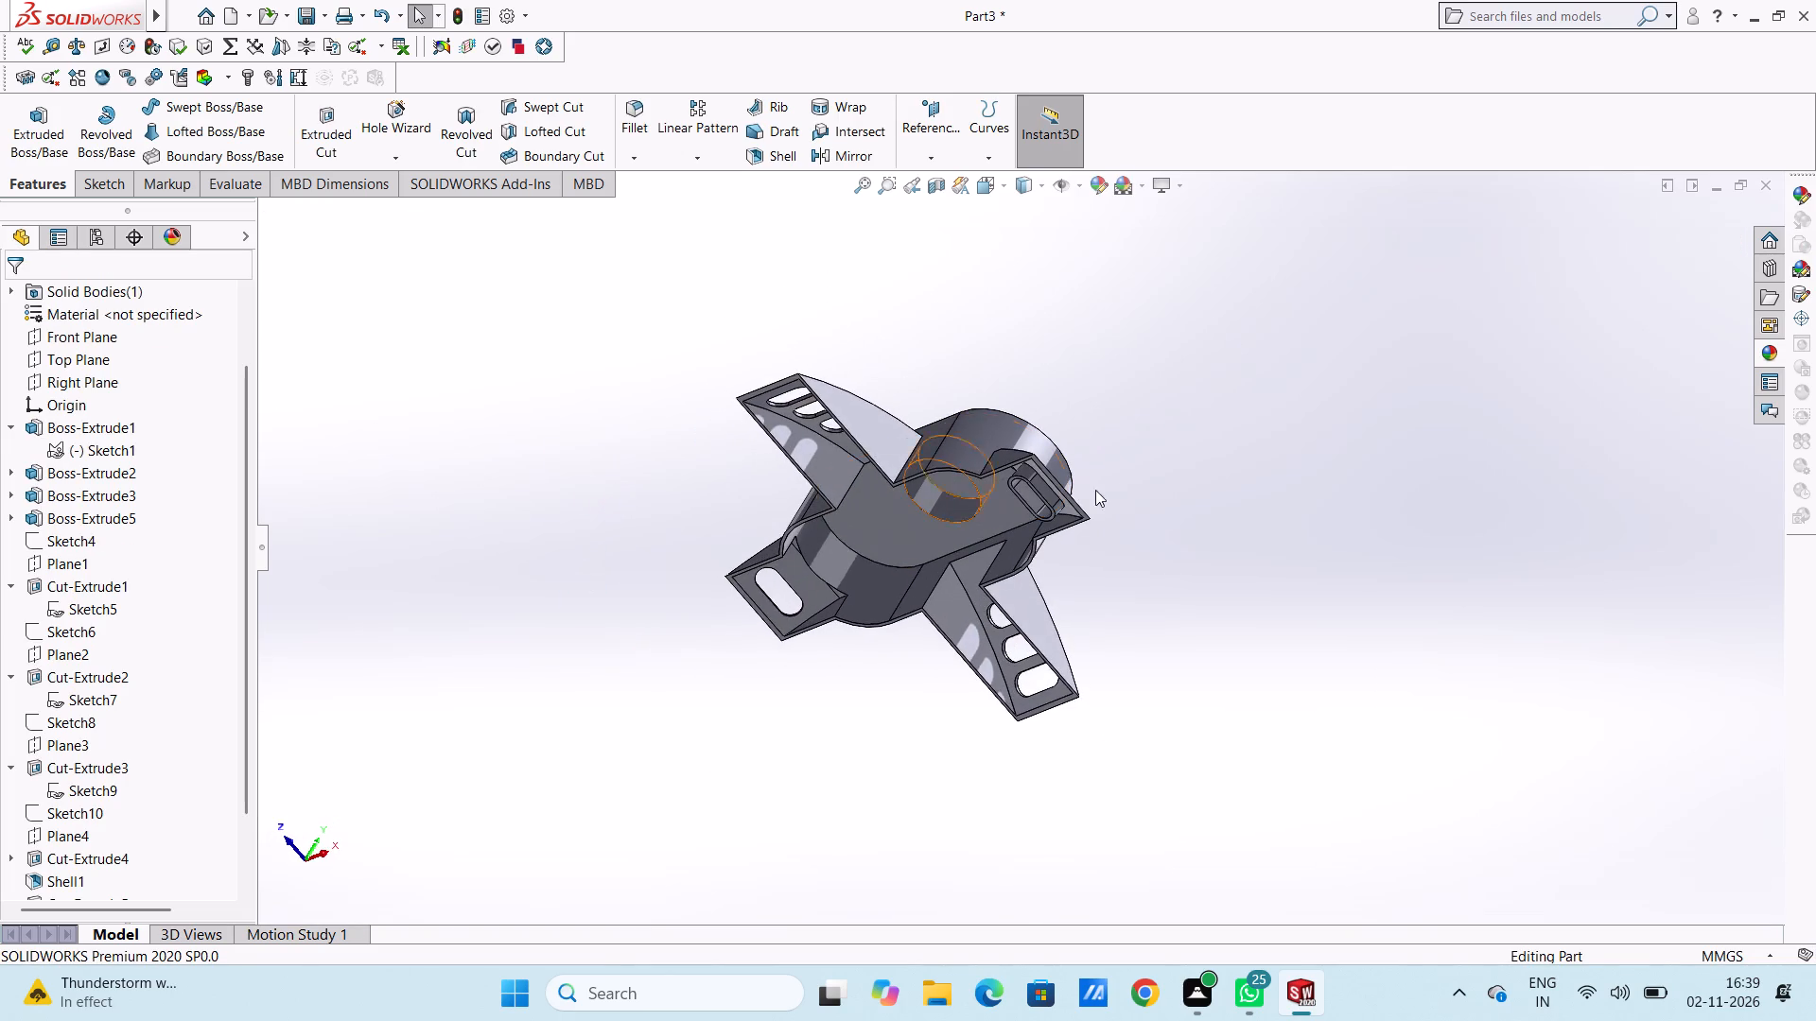
middle_click_drag(1131, 477, 1196, 373)
scroll(1169, 403, "down", 3)
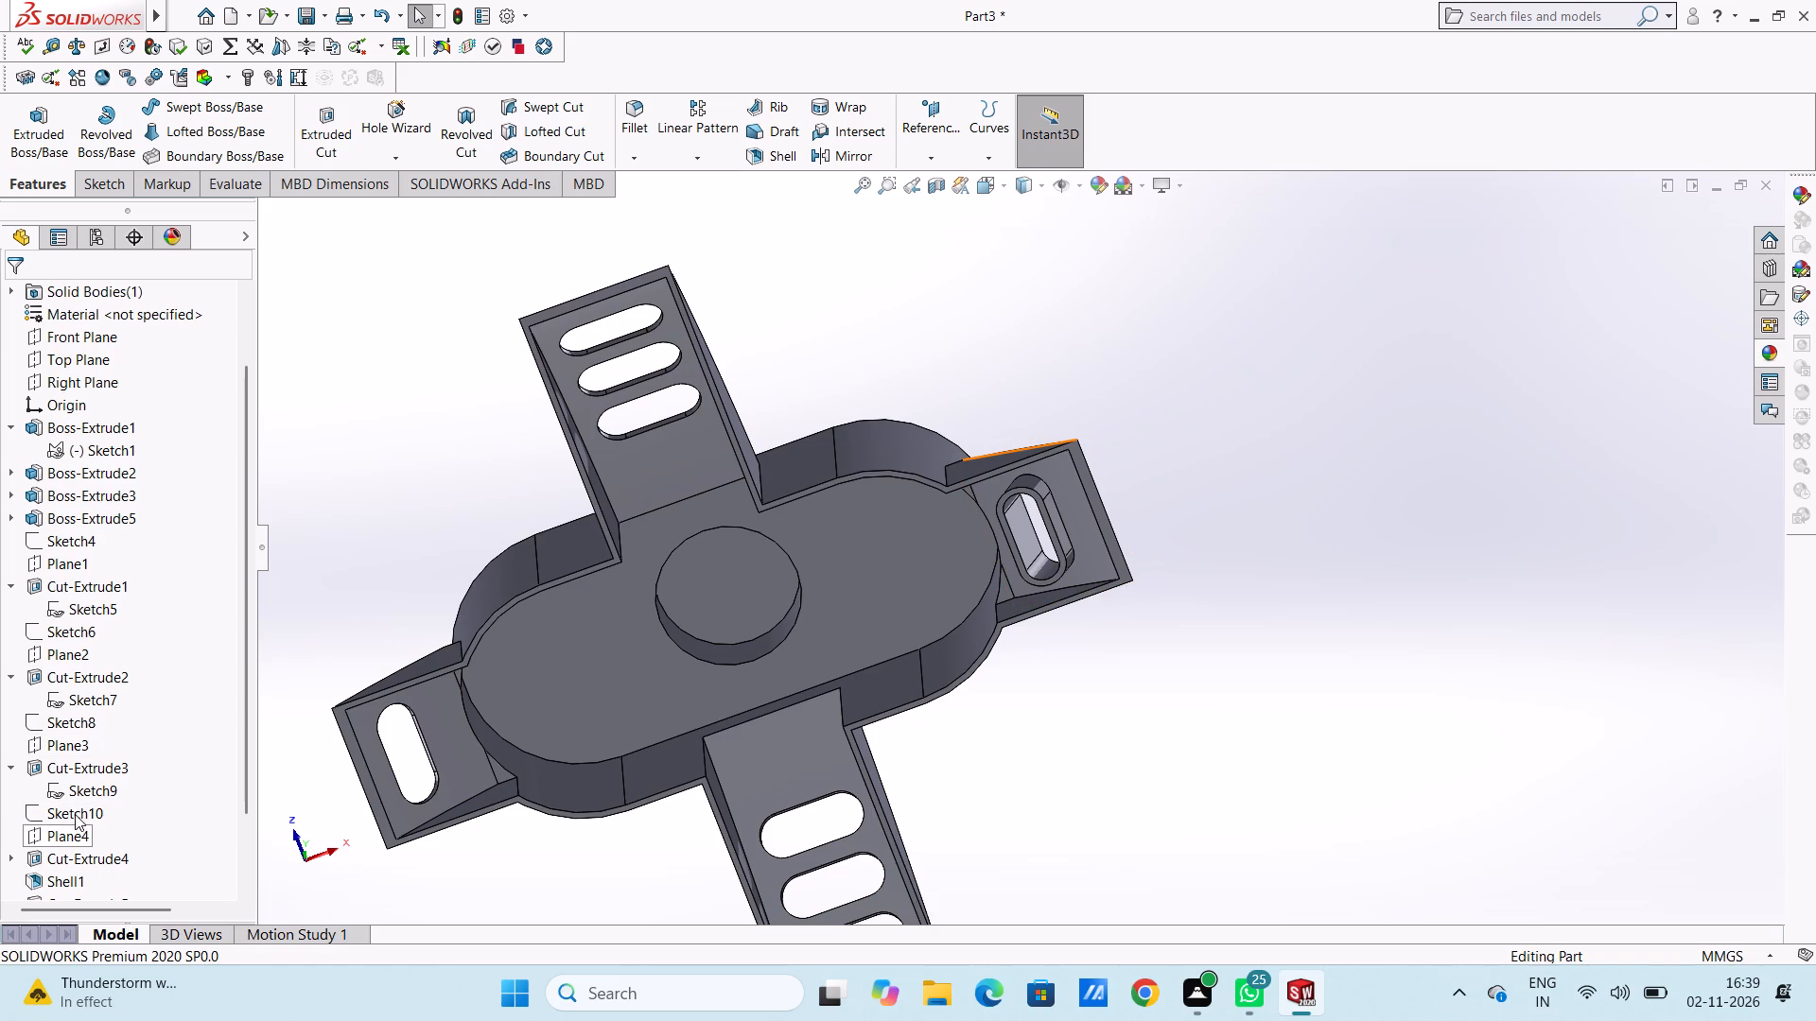
left_click(14, 857)
left_click(79, 874)
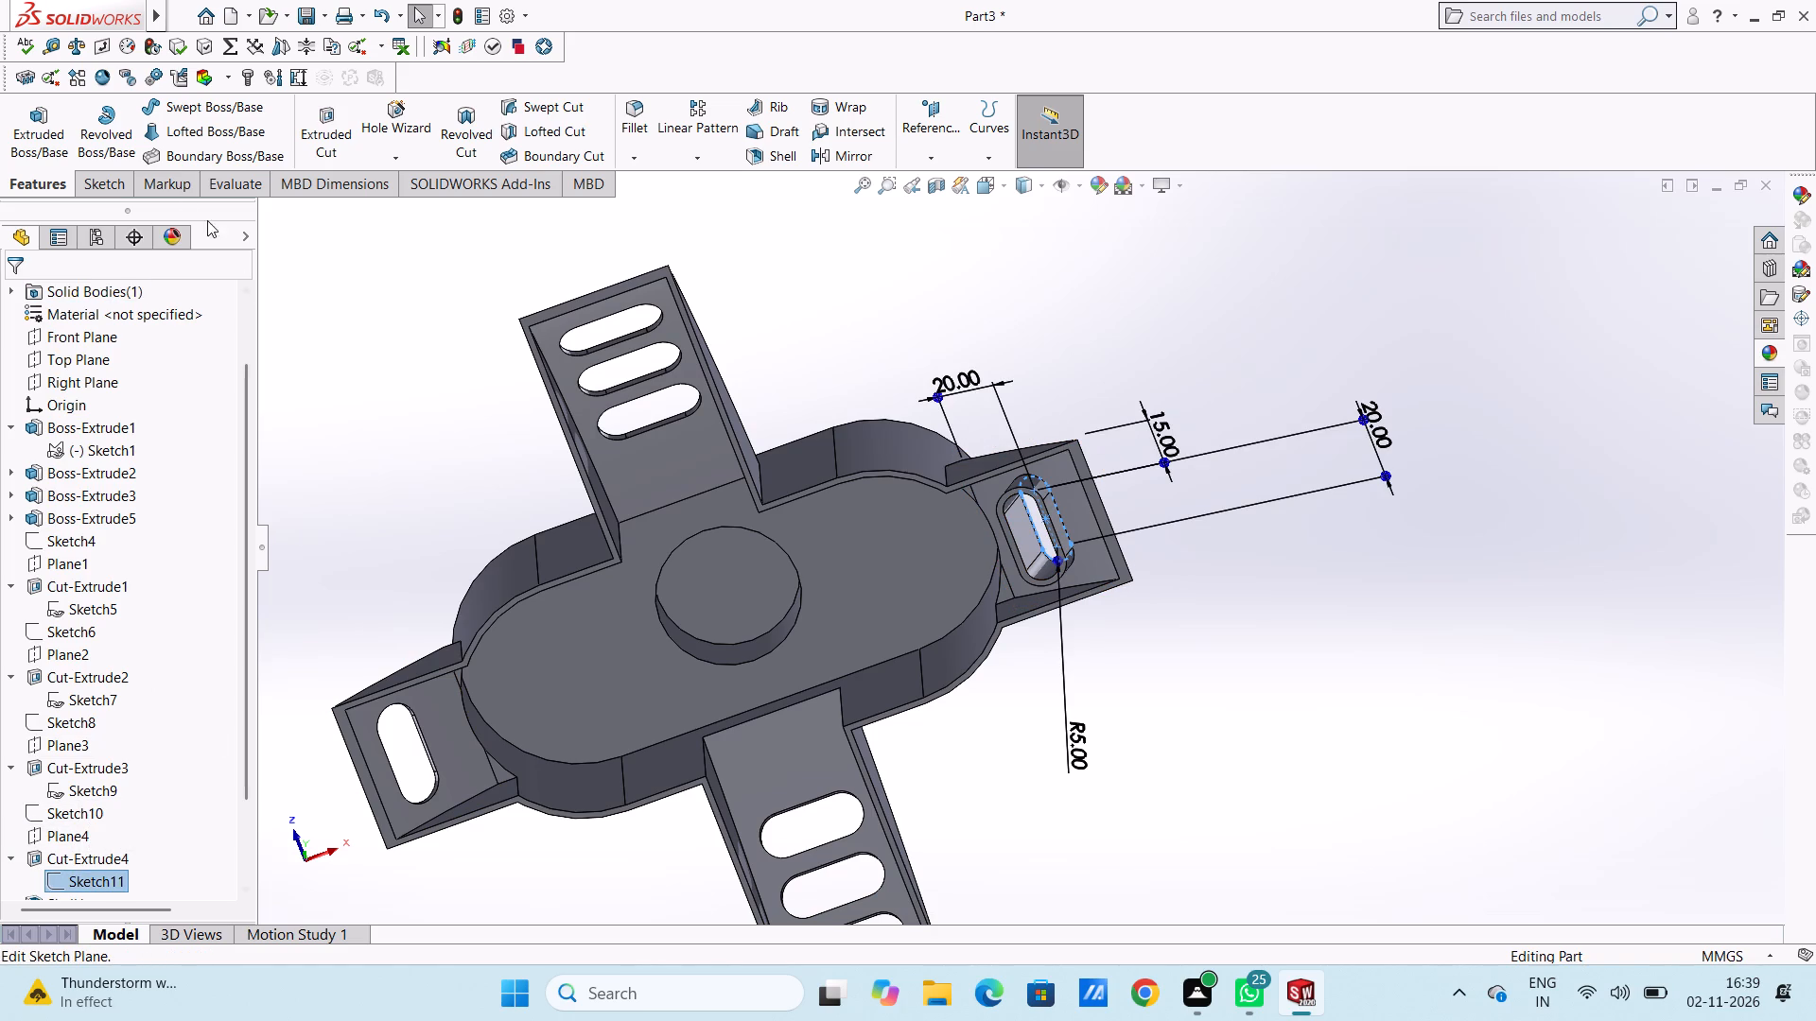
left_click(323, 130)
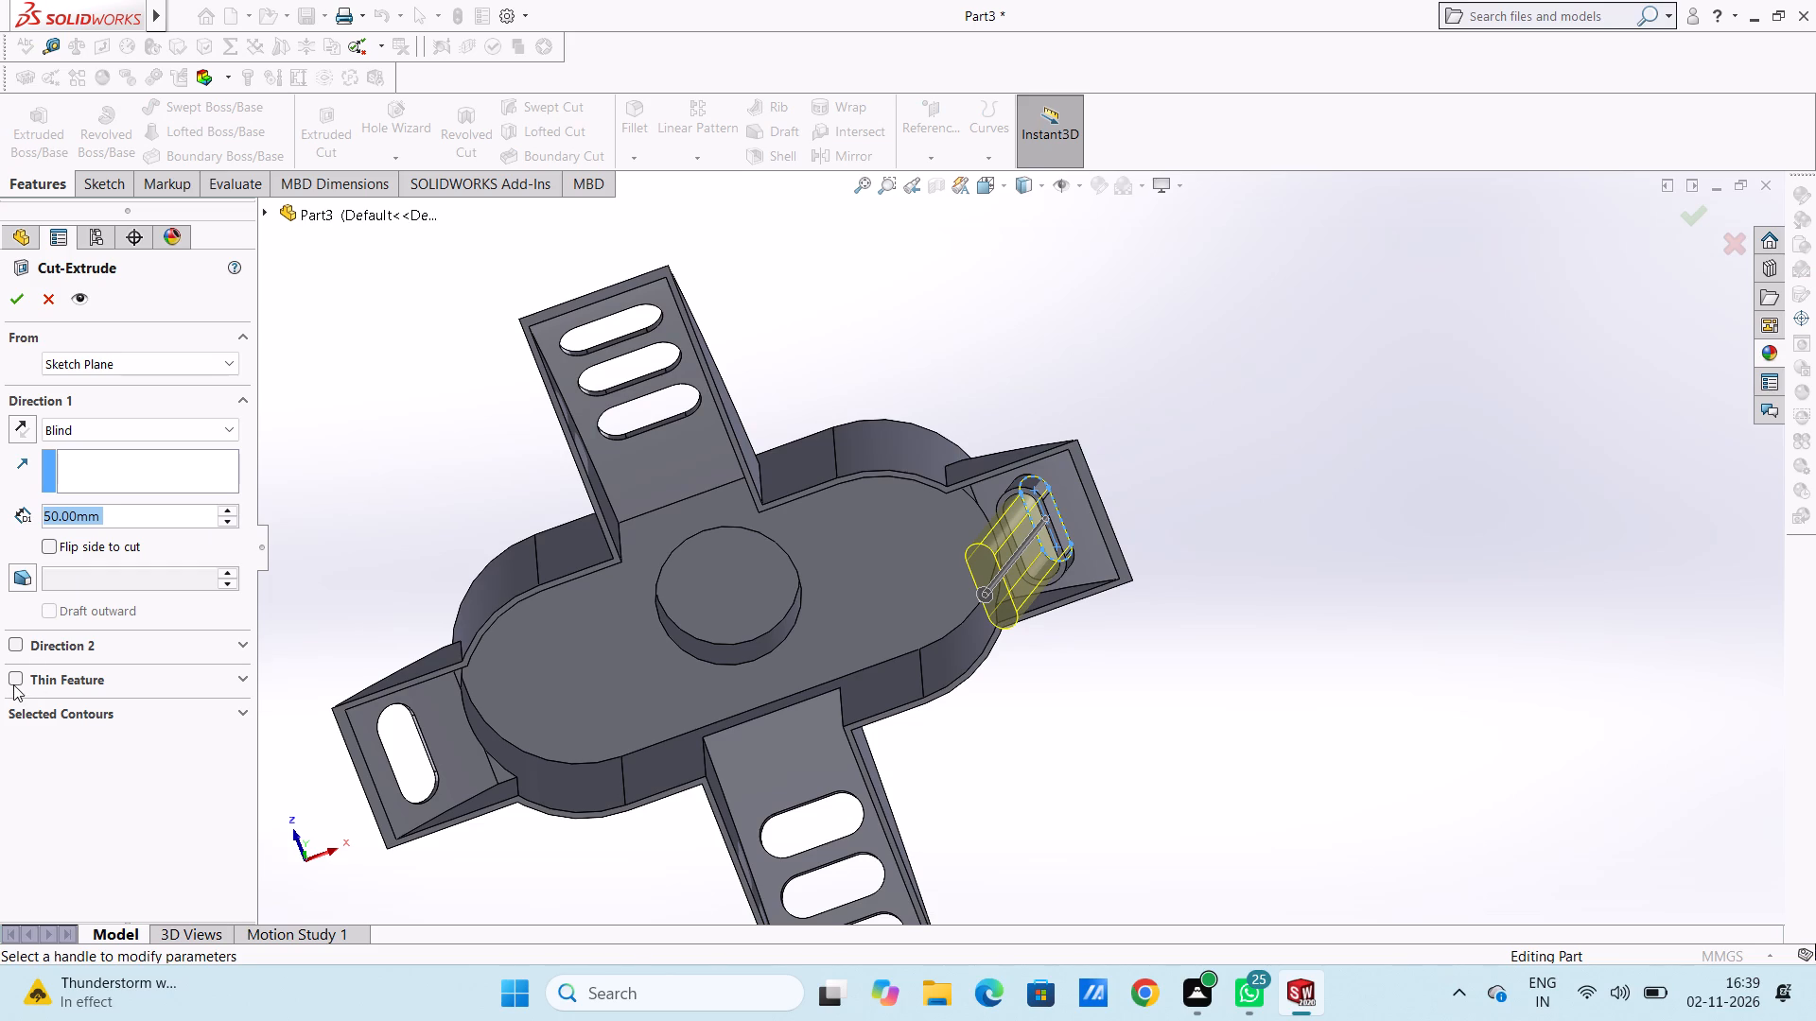
left_click(14, 681)
left_click(15, 298)
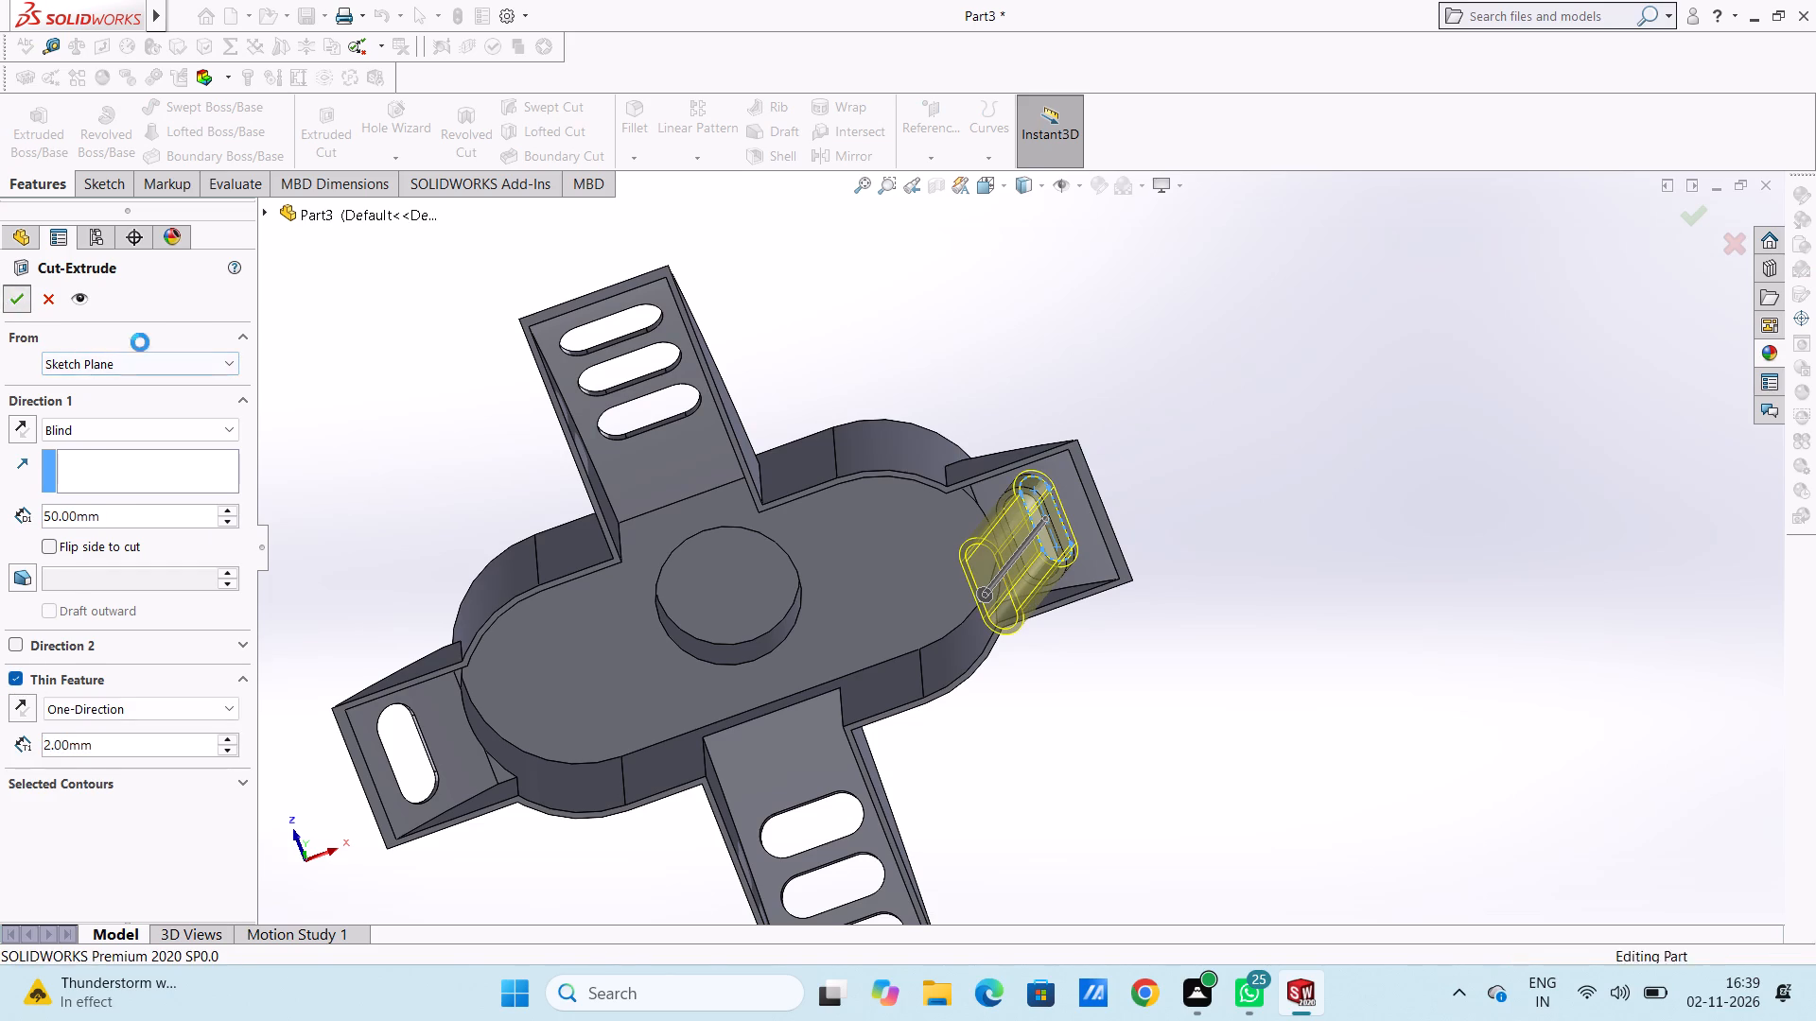
left_click(410, 386)
Examine the slotted side arms and end lugs from underneath and from the side to check the finished slot cuts.
scroll(475, 399, "up", 4)
middle_click_drag(574, 412, 557, 602)
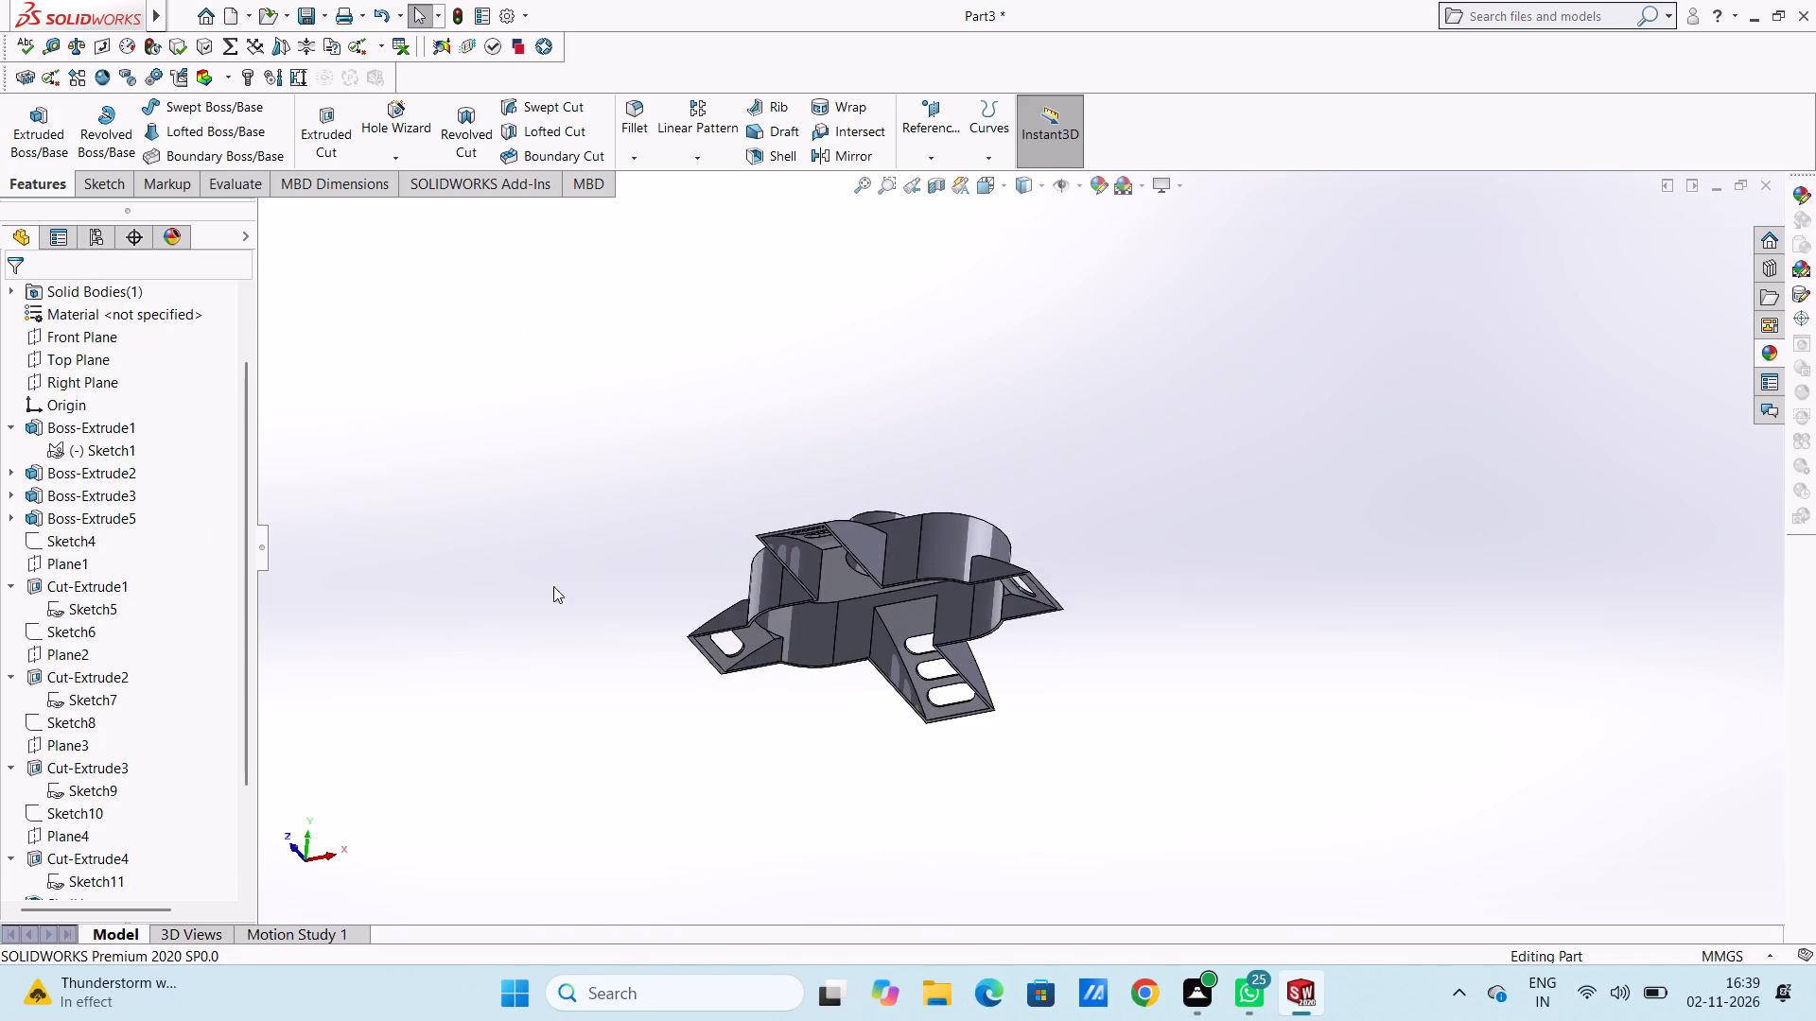
middle_click_drag(550, 537, 536, 615)
middle_click_drag(533, 520, 558, 445)
middle_click_drag(555, 600, 582, 477)
middle_click_drag(537, 517, 537, 515)
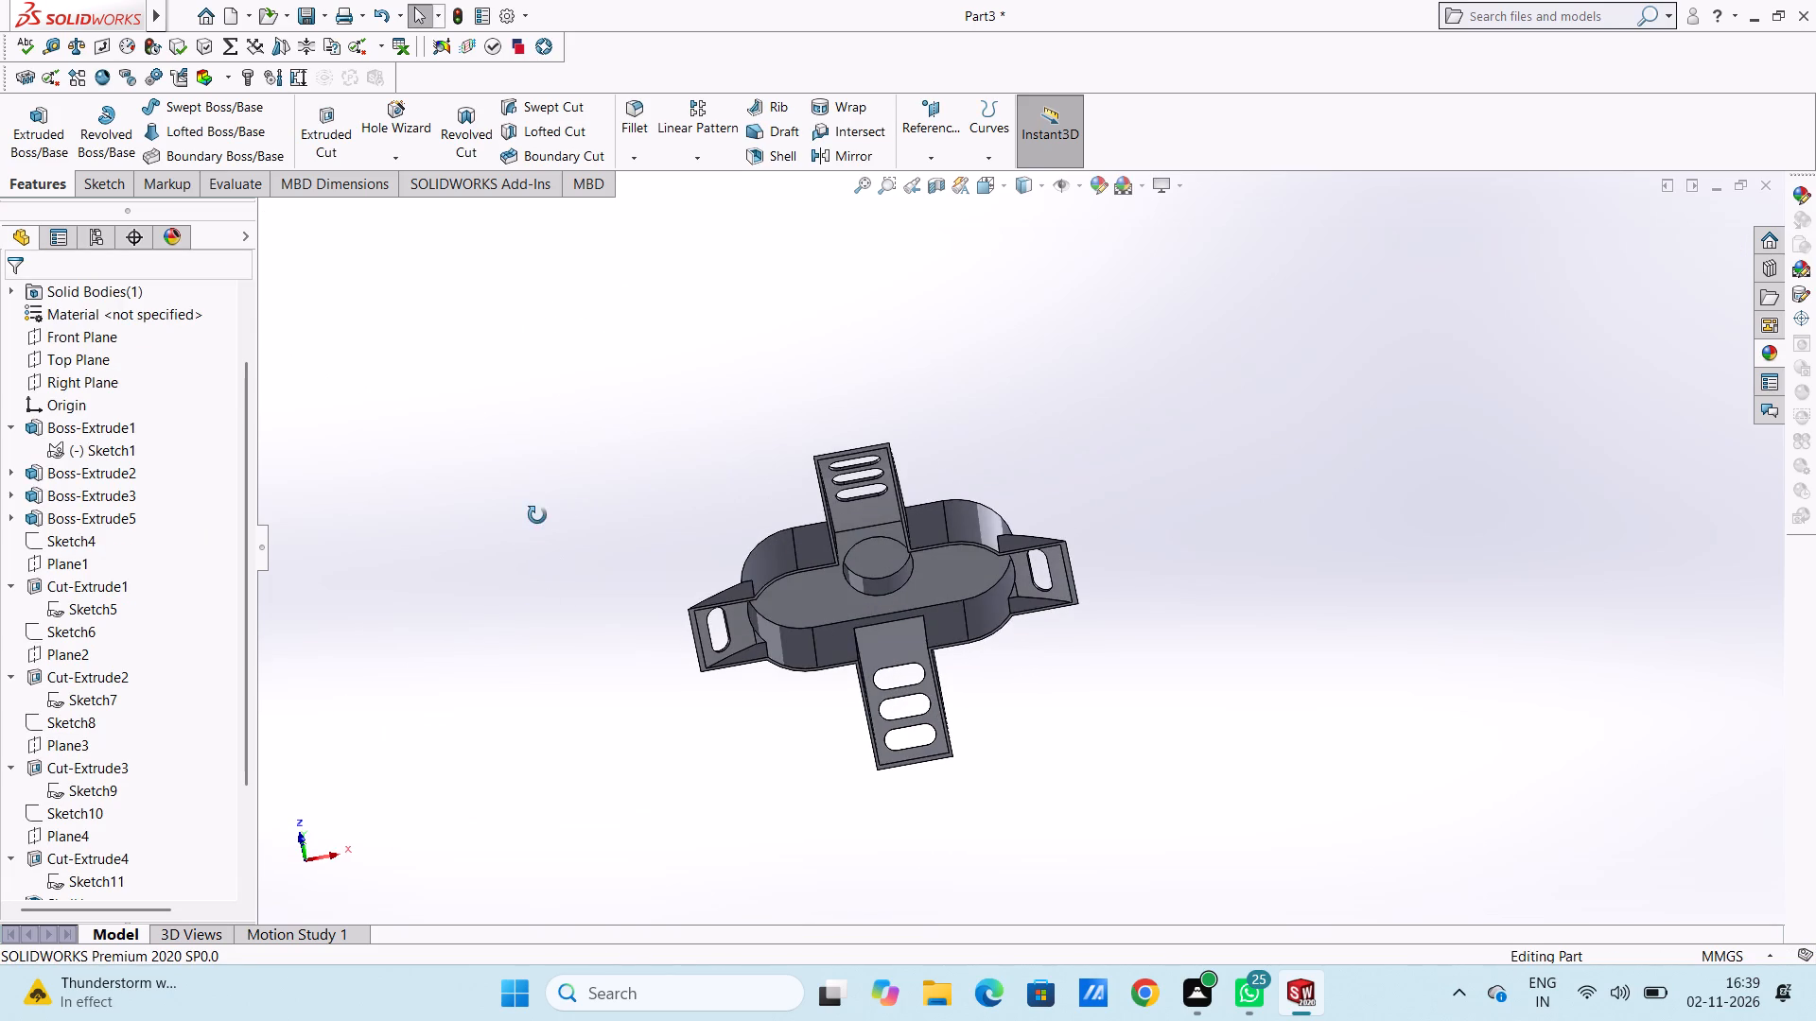
middle_click_drag(537, 515, 524, 591)
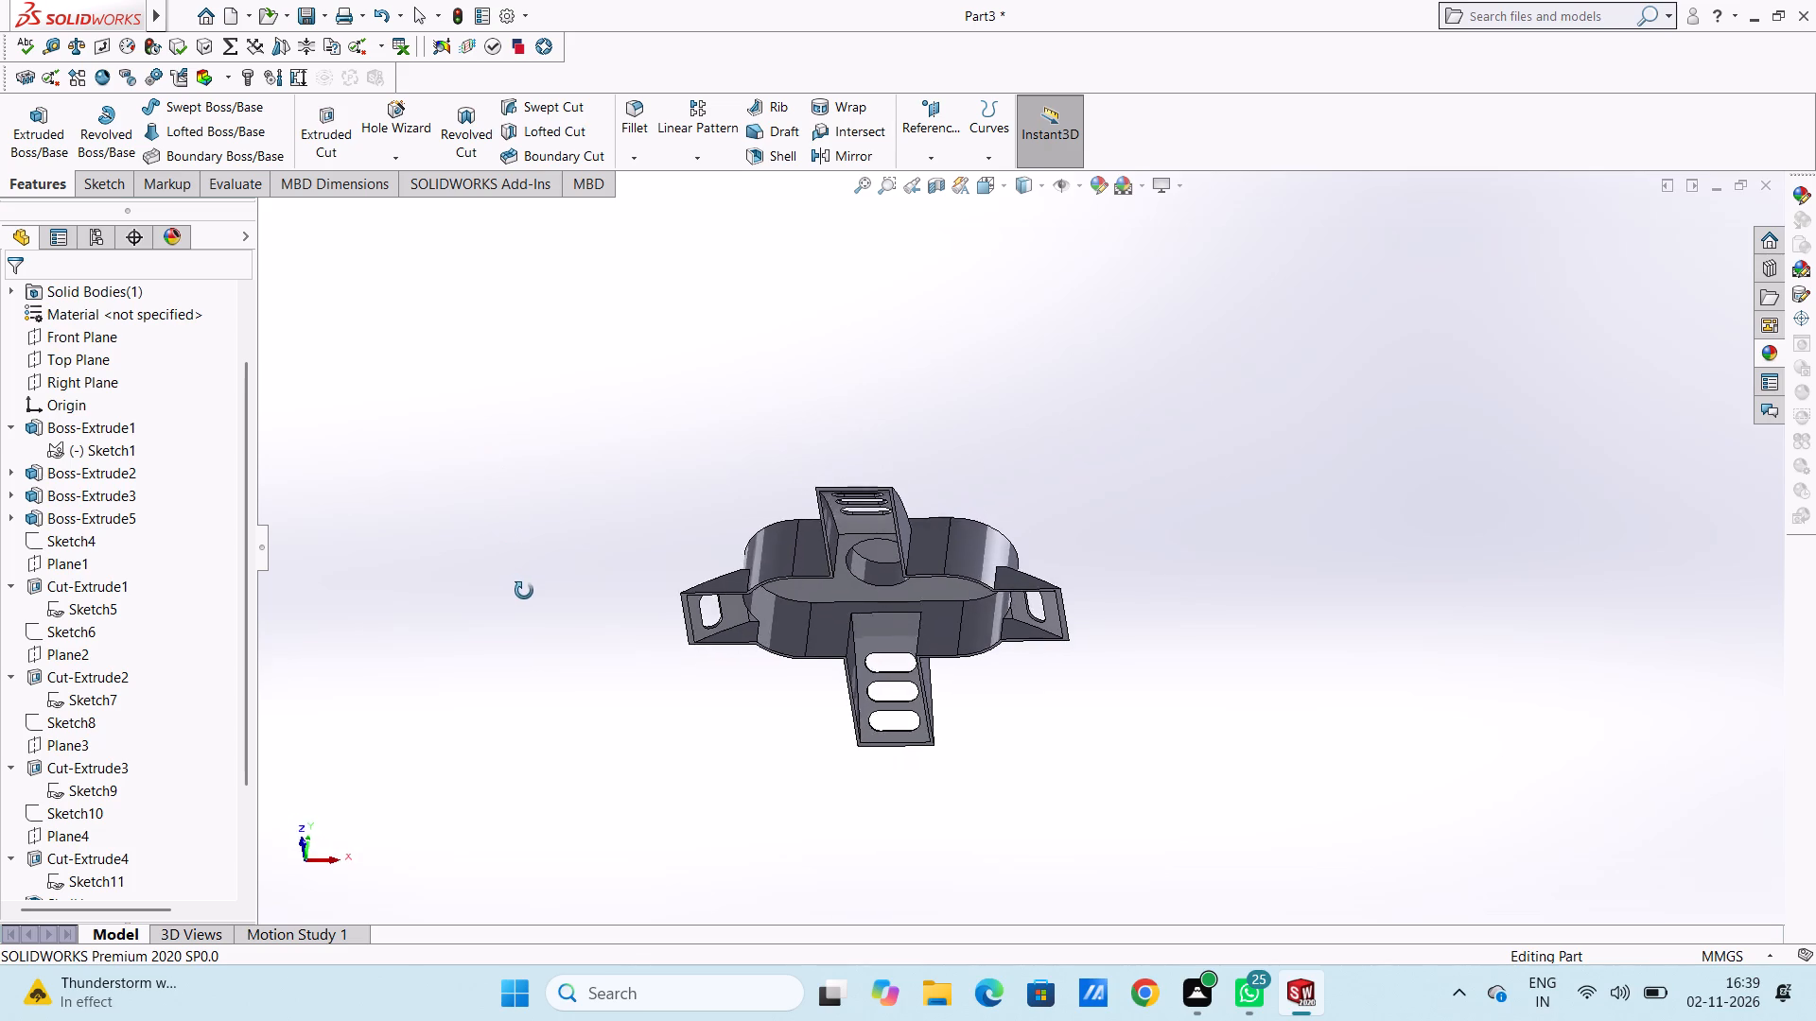
middle_click_drag(524, 591, 549, 473)
middle_click_drag(545, 576, 538, 554)
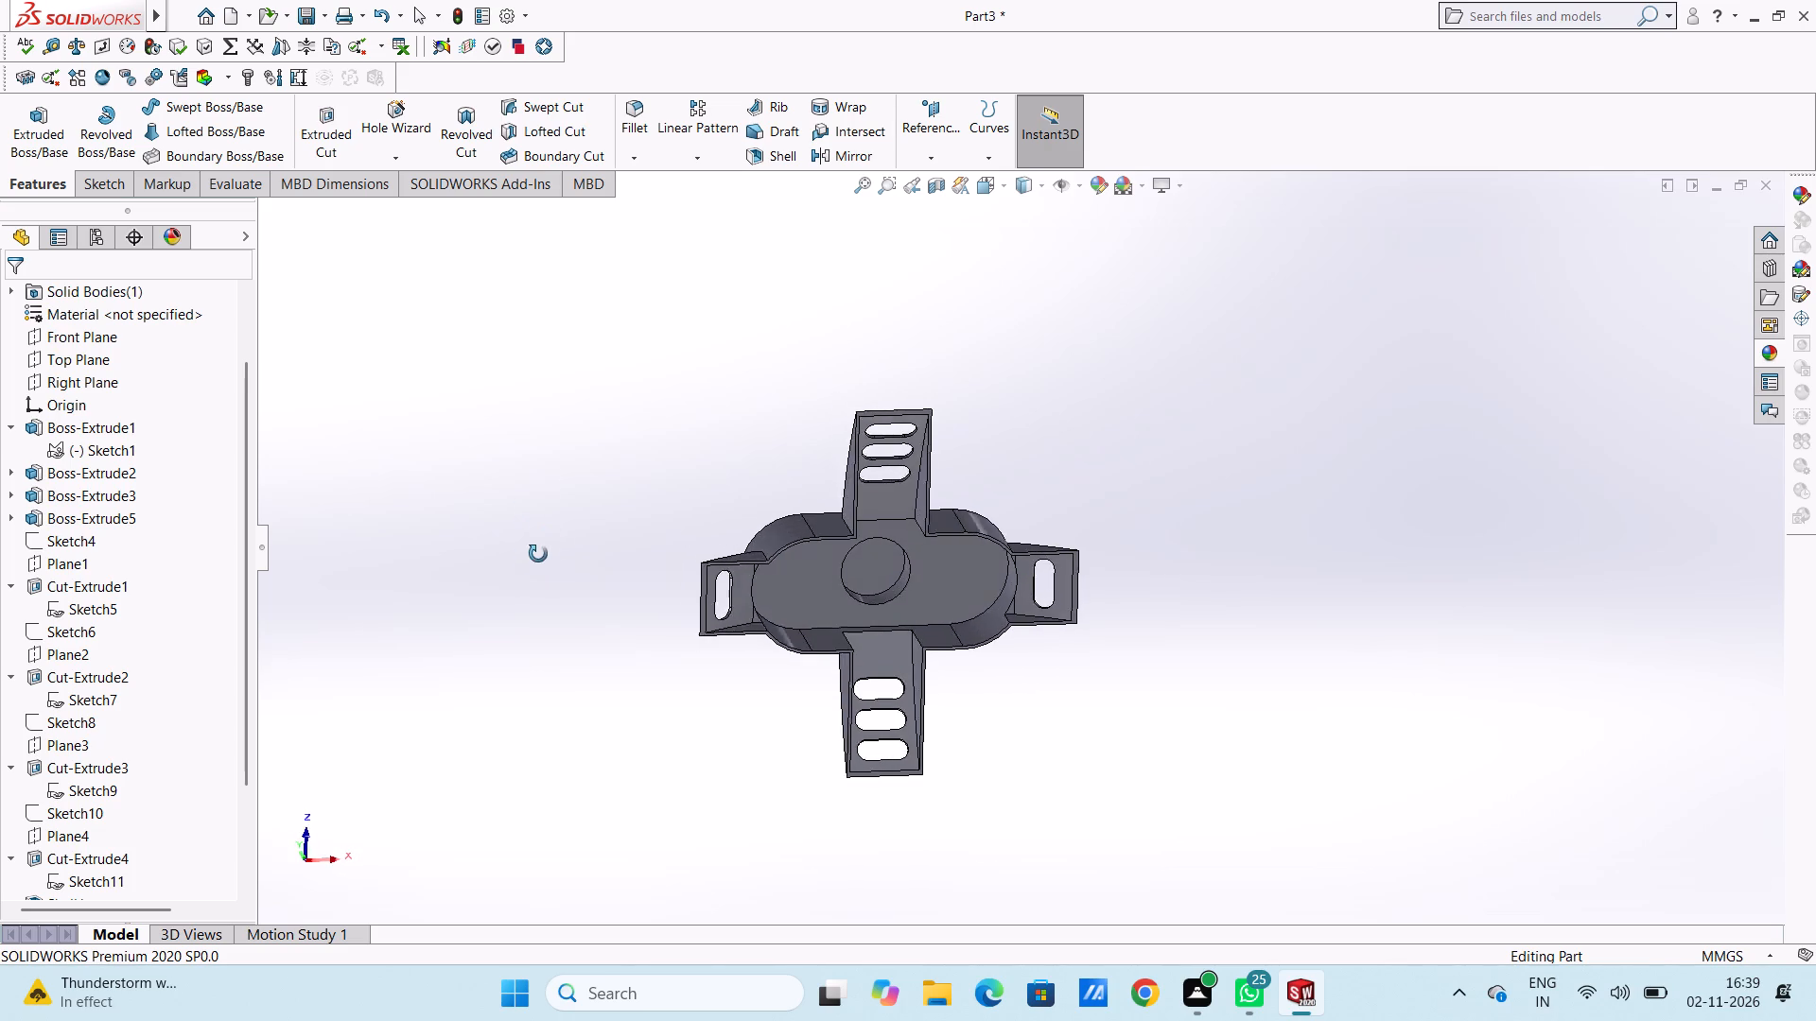
middle_click_drag(538, 554, 535, 651)
middle_click_drag(554, 524, 539, 671)
middle_click_drag(534, 532, 572, 691)
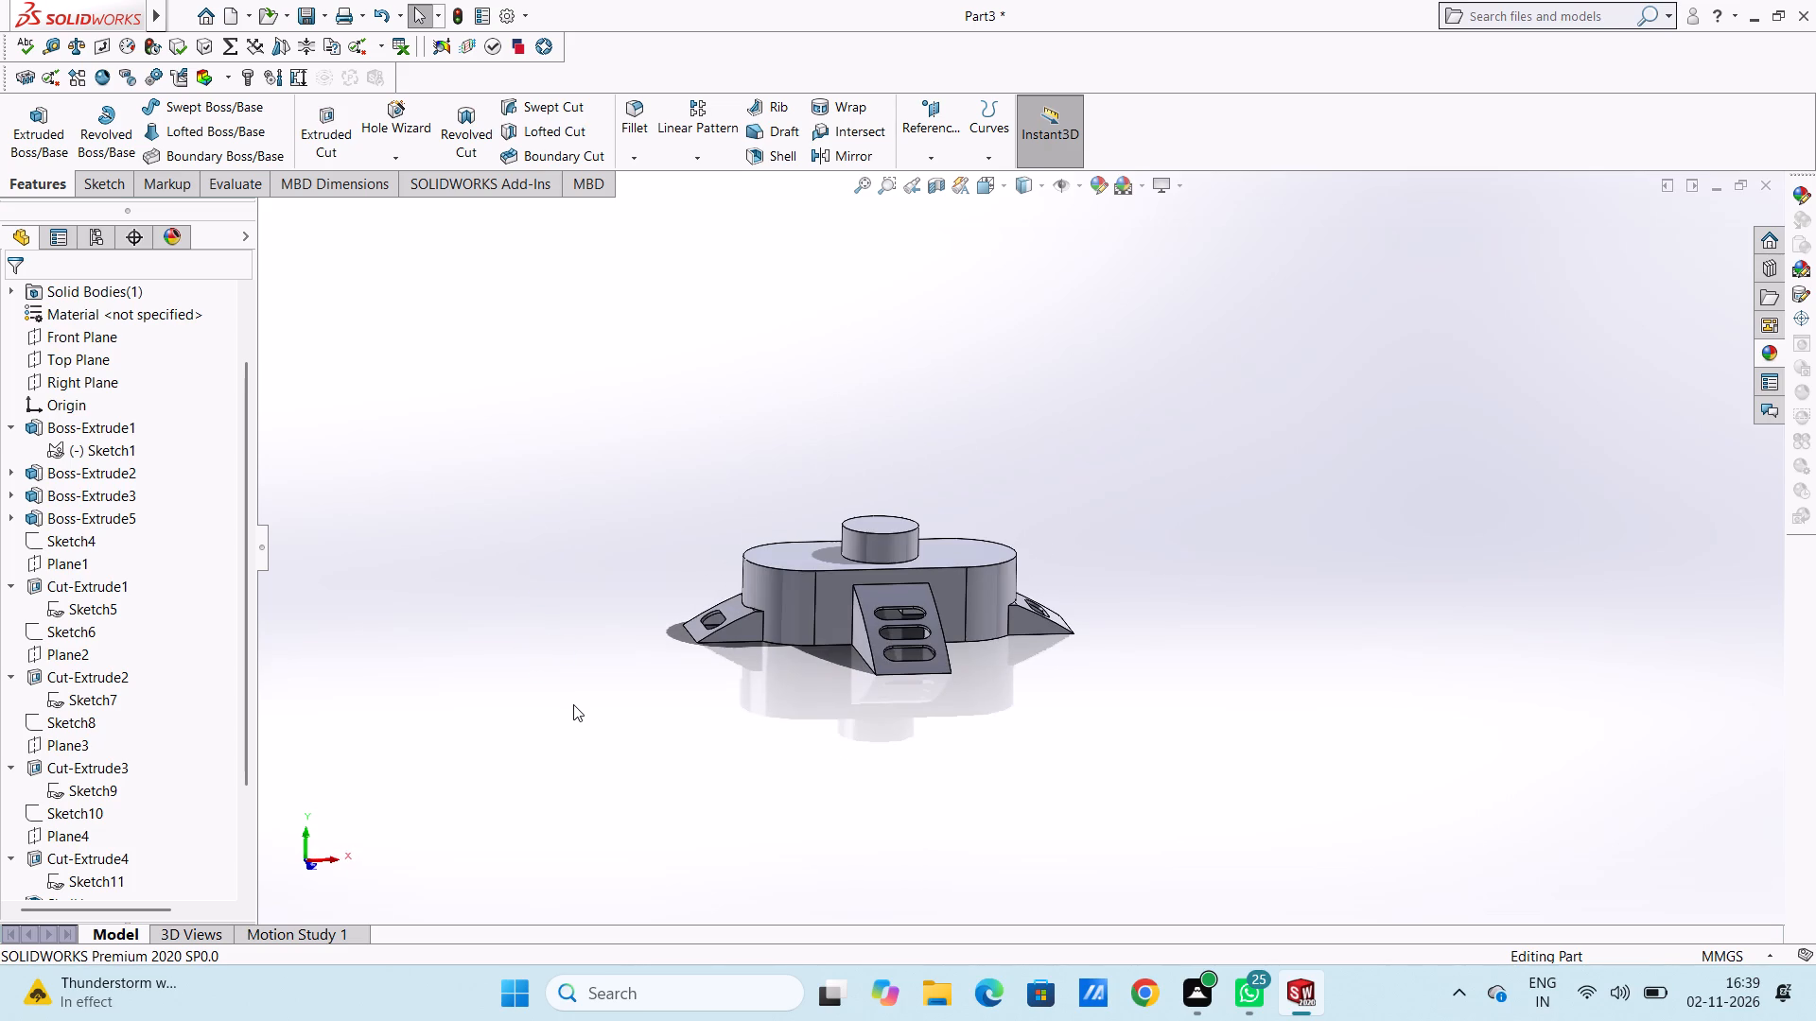
Select the slot-shaped body's flat top face around the round boss in the Top view.
key("ctrl+5")
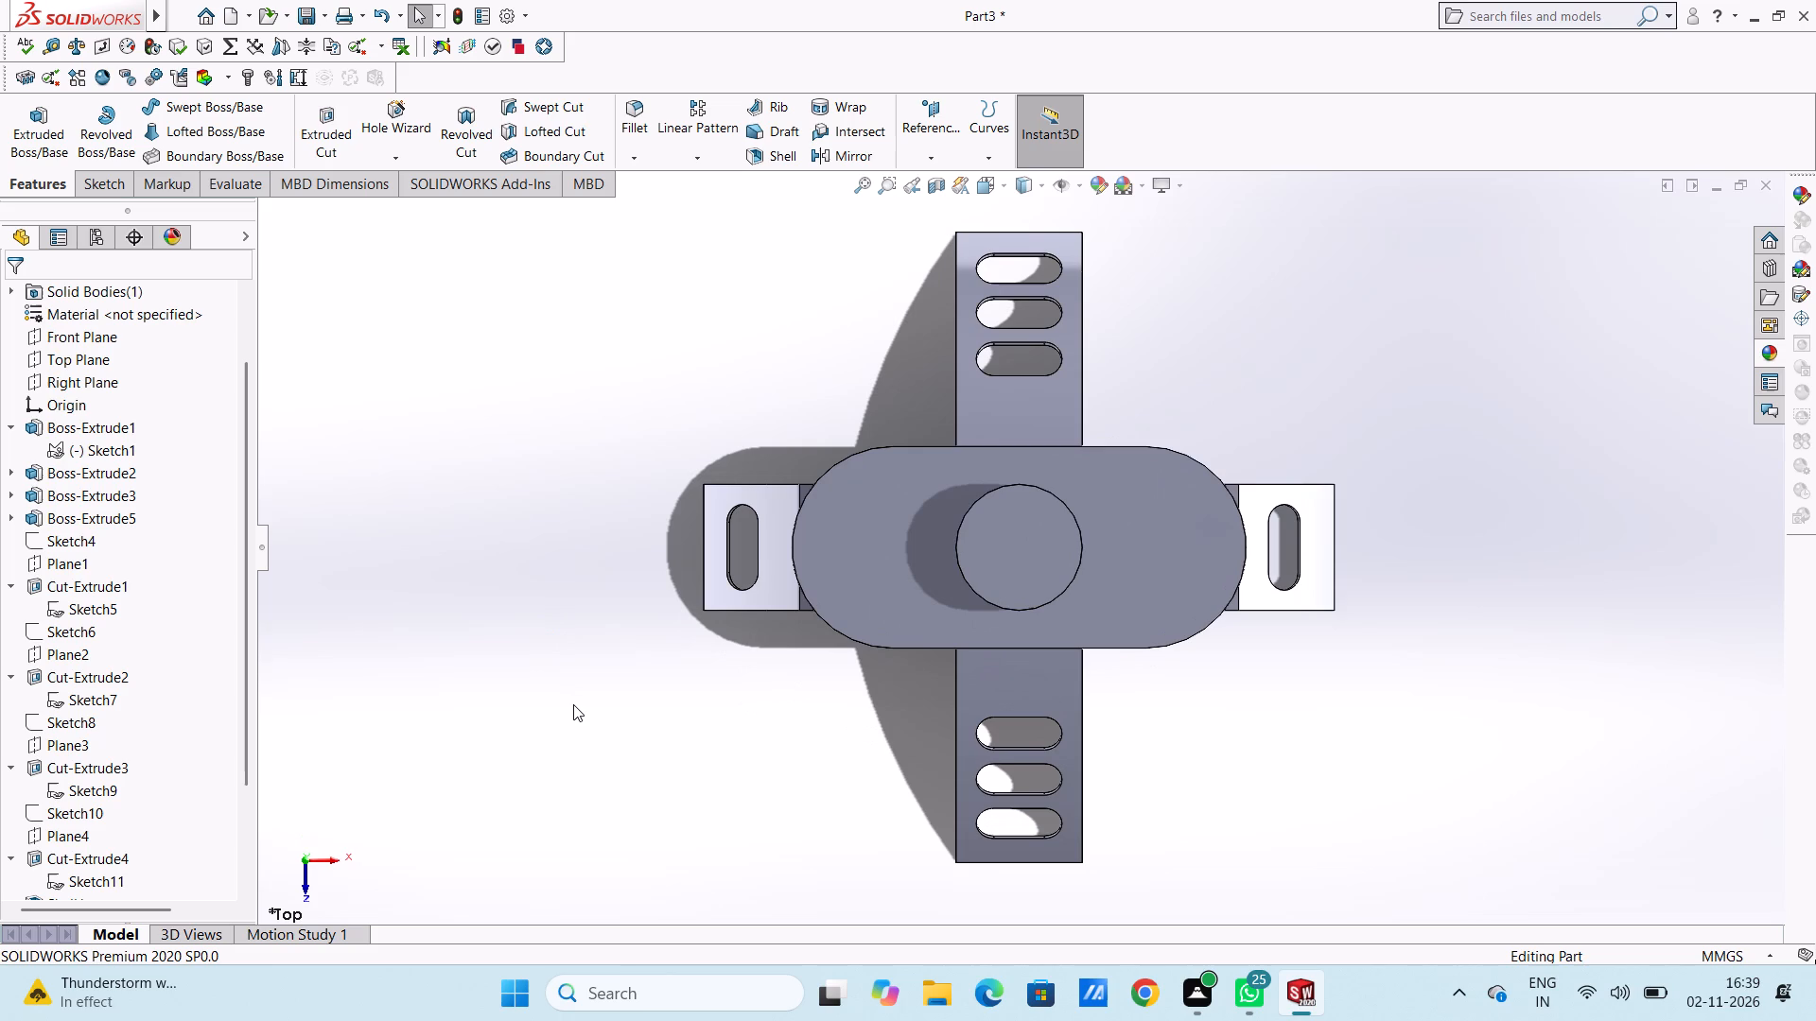
left_click(829, 551)
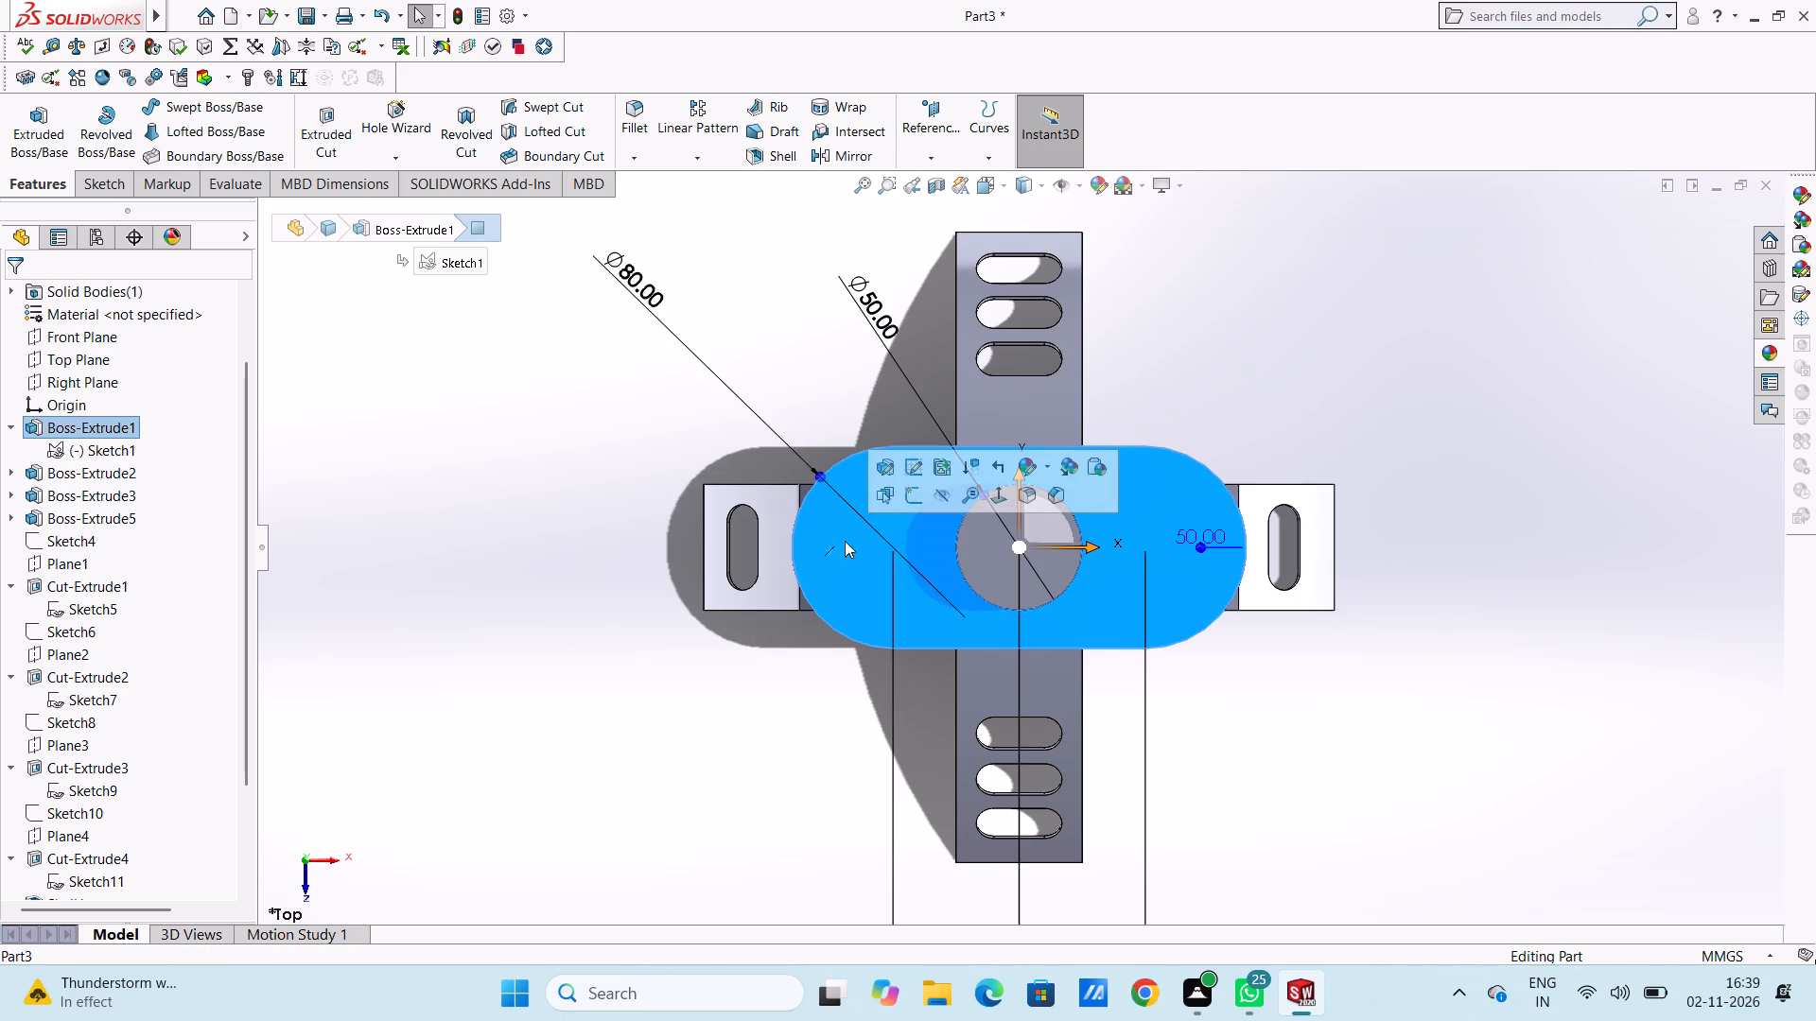
Start a sketch on the oblong body's top face and draw a 20 mm radius circle centred on the negative-X rounded end.
left_click(918, 492)
left_click(857, 379)
scroll(977, 482, "up", 3)
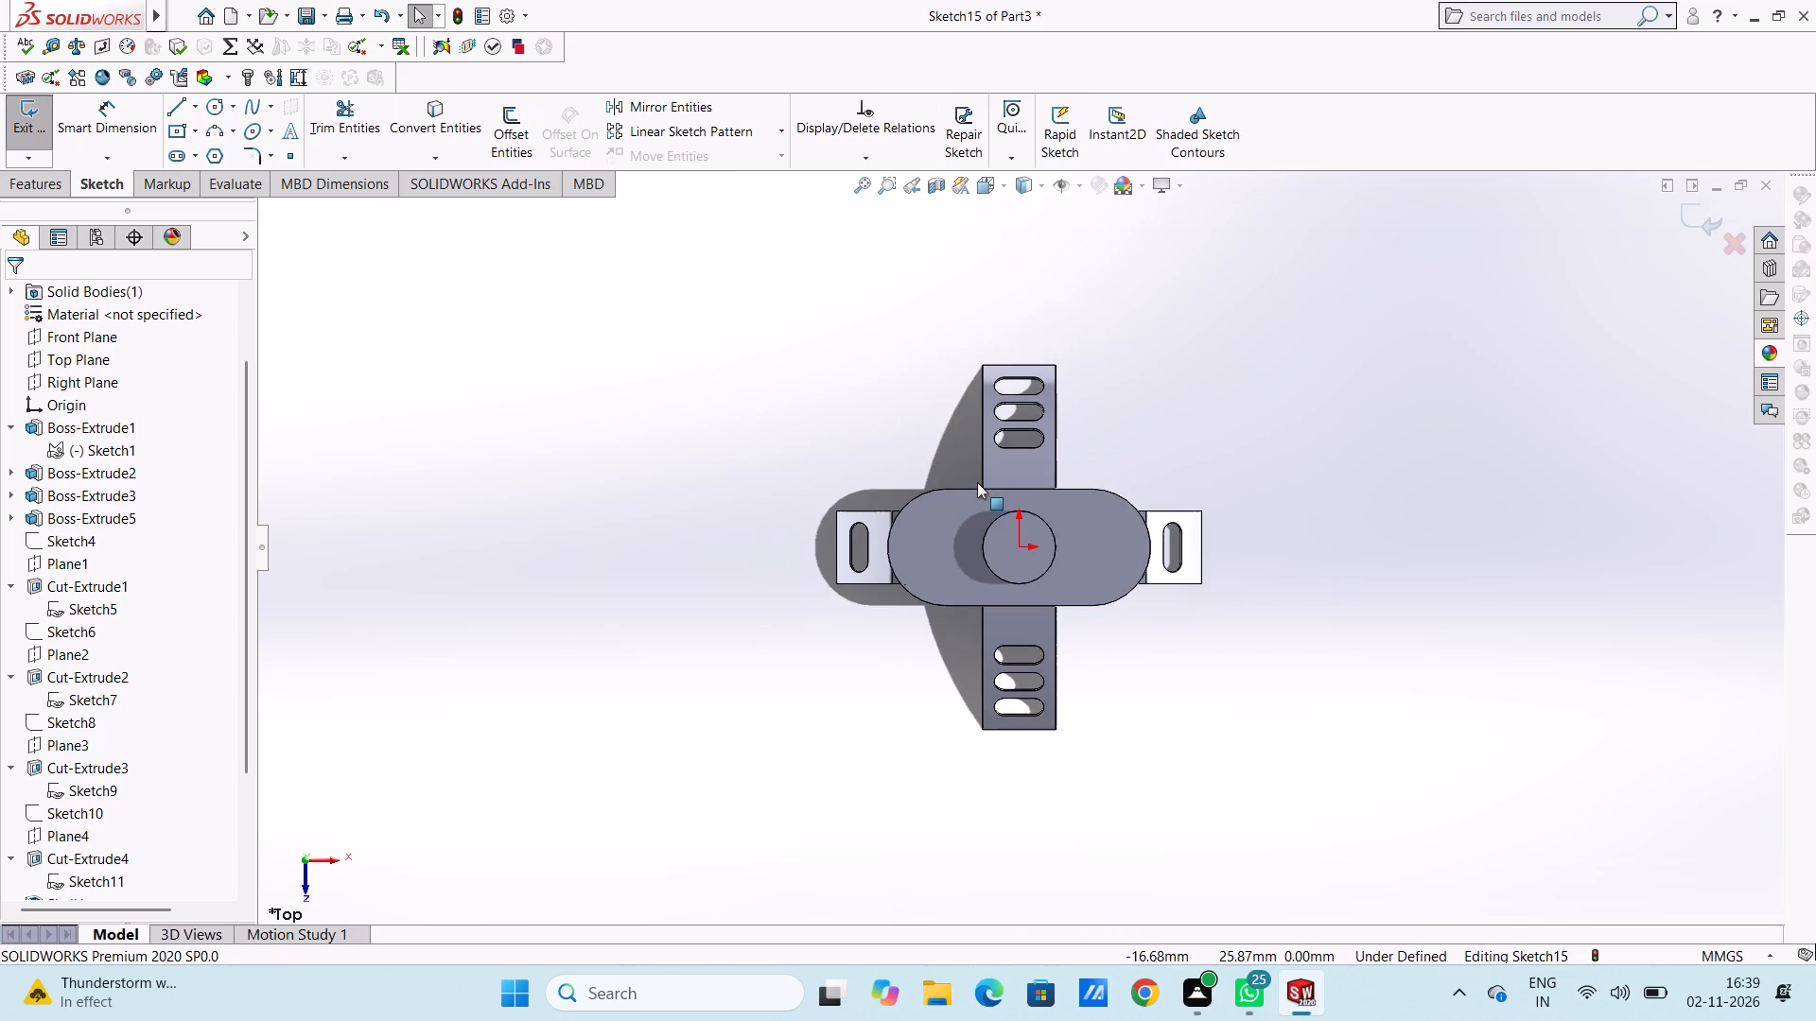
scroll(993, 539, "down", 7)
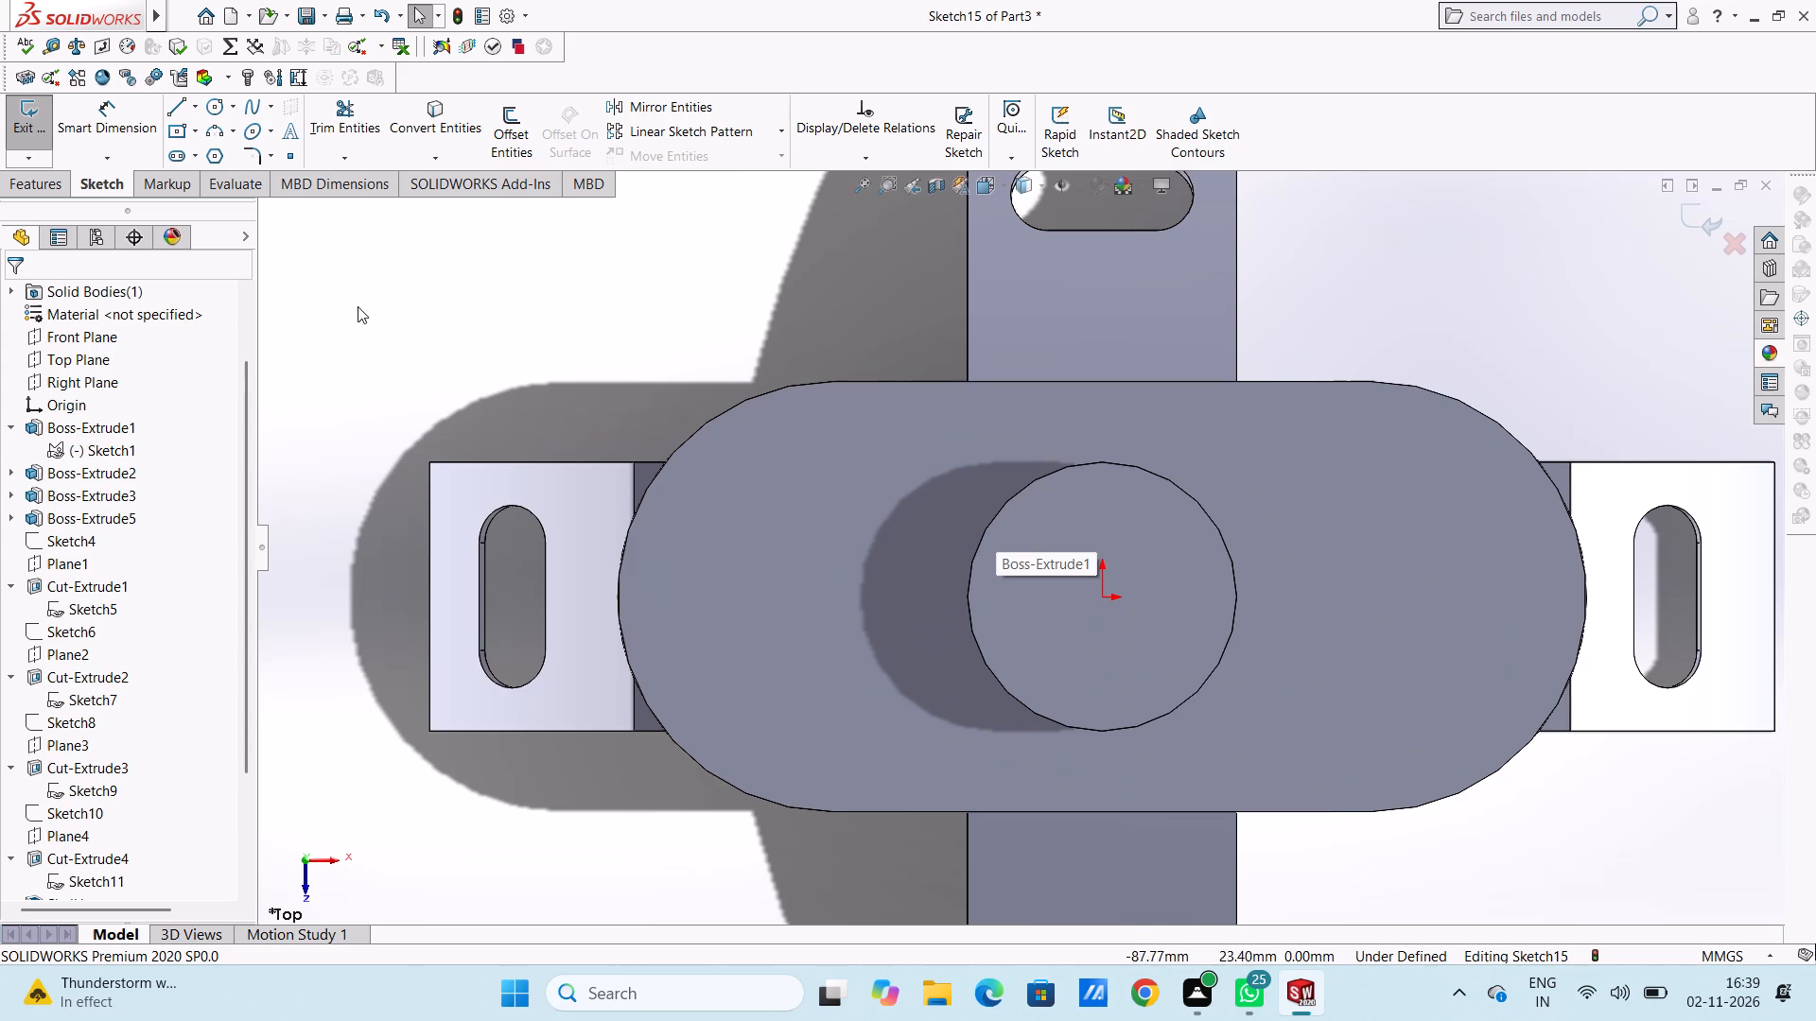
left_click(213, 112)
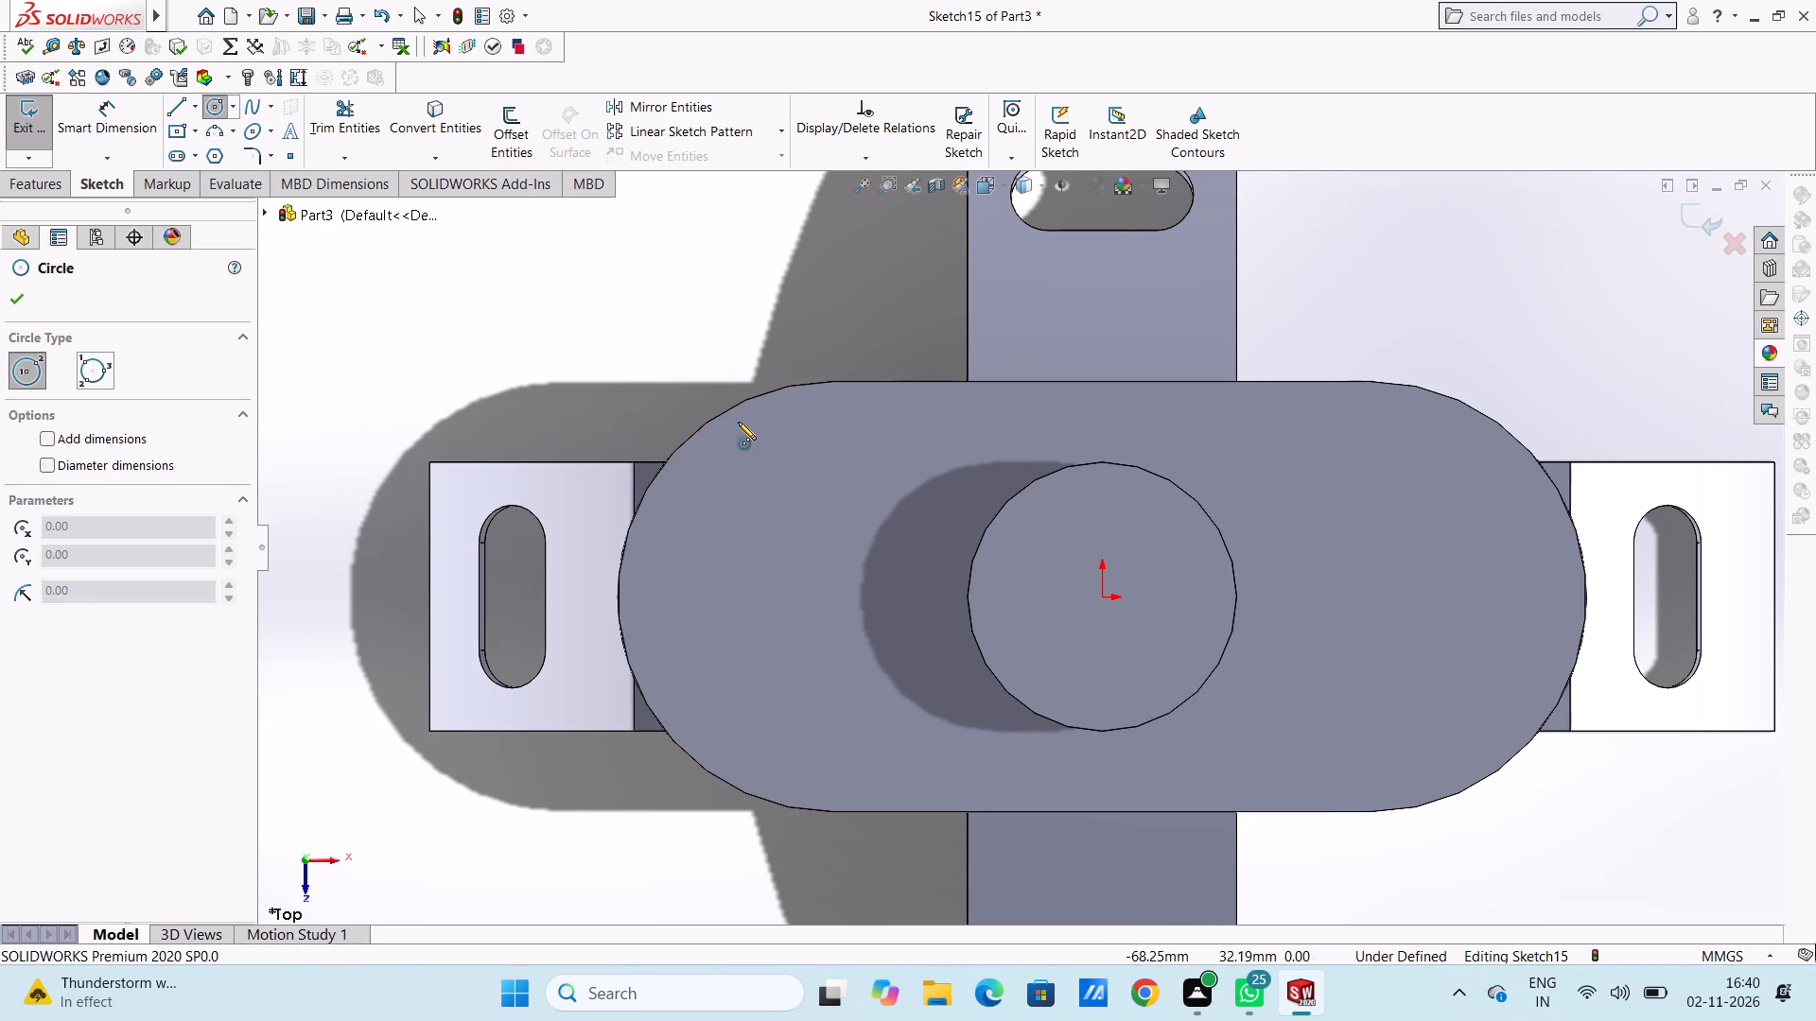
left_click(833, 596)
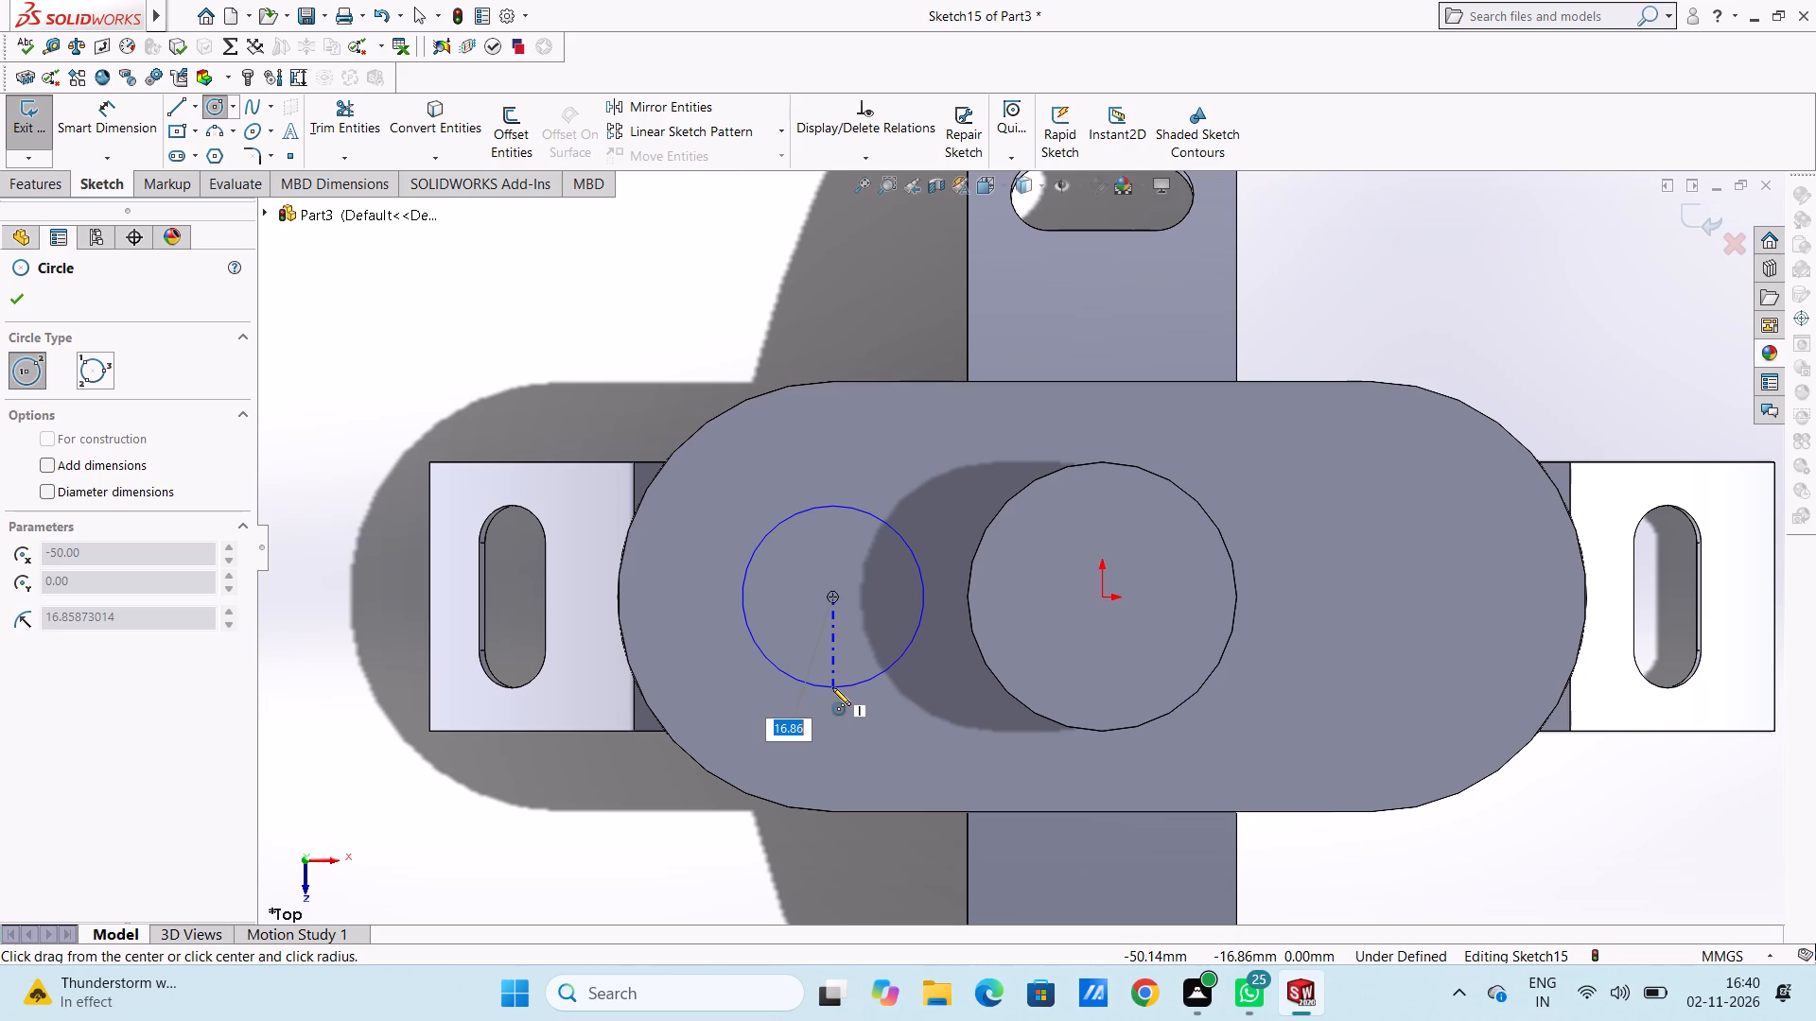
type("20")
key("Return")
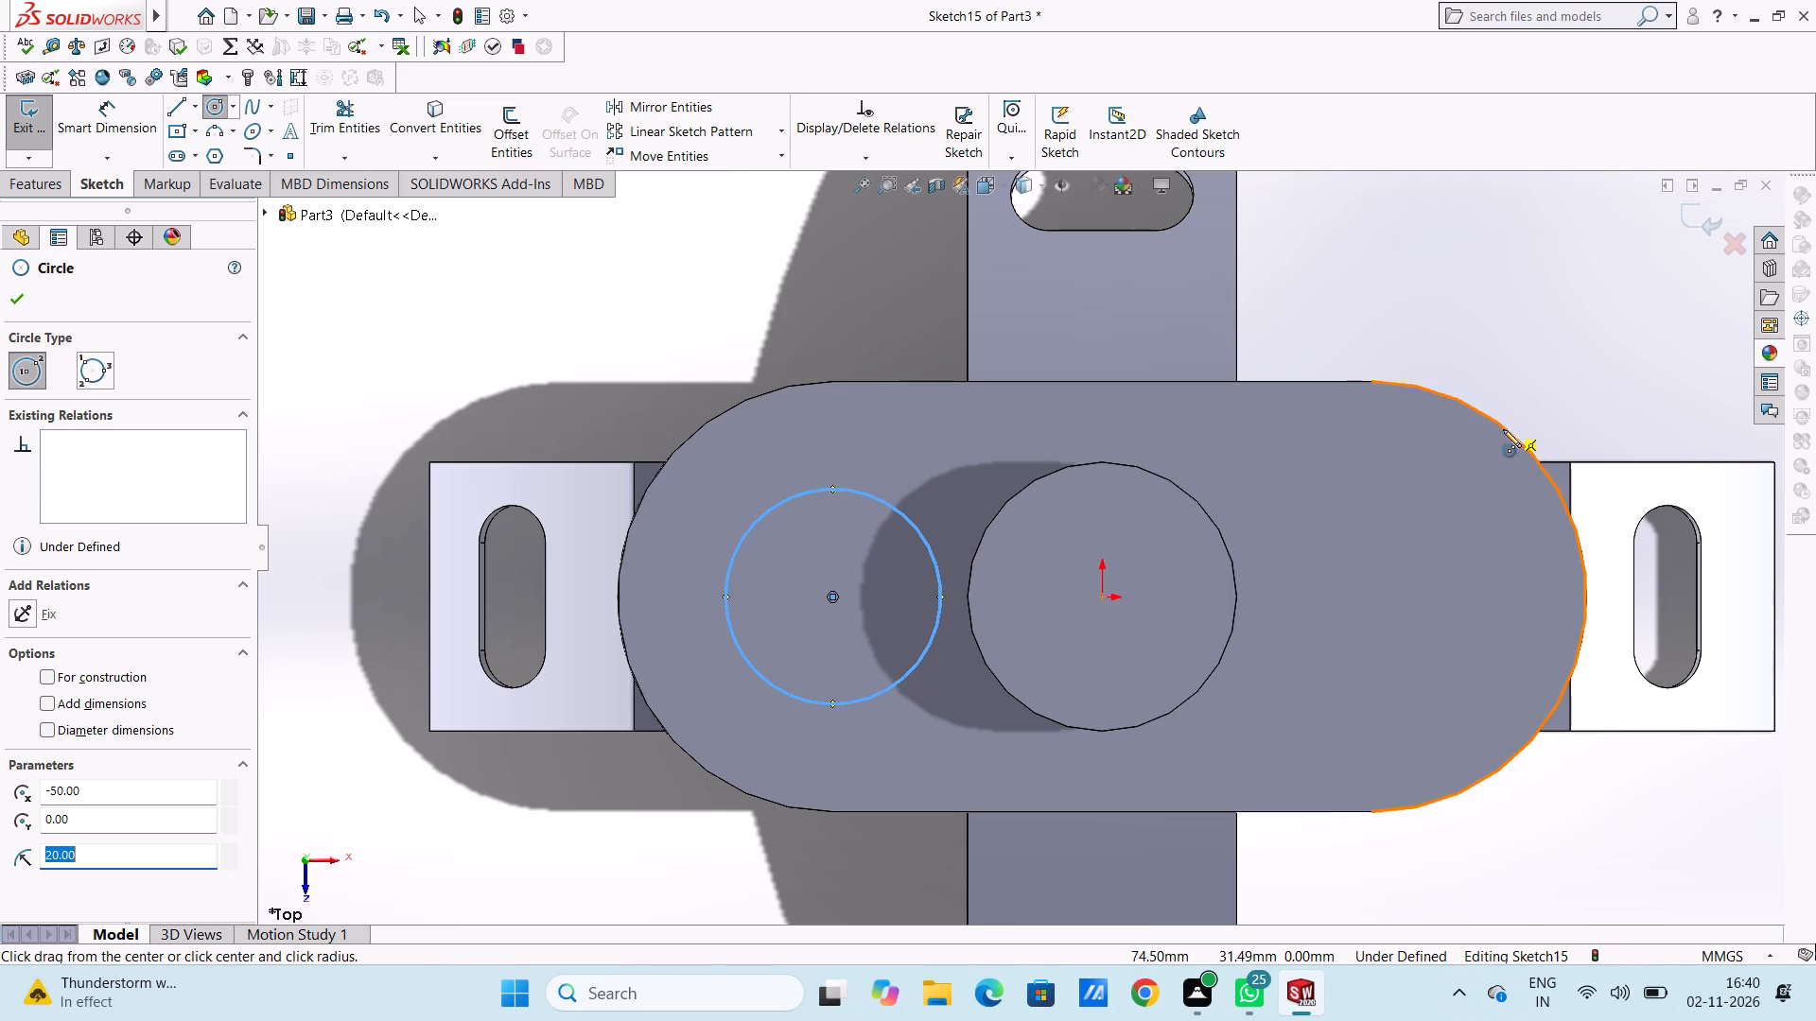
Draw a second 20 mm radius circle centred on the oblong face's positive-X rounded end.
left_click(1368, 594)
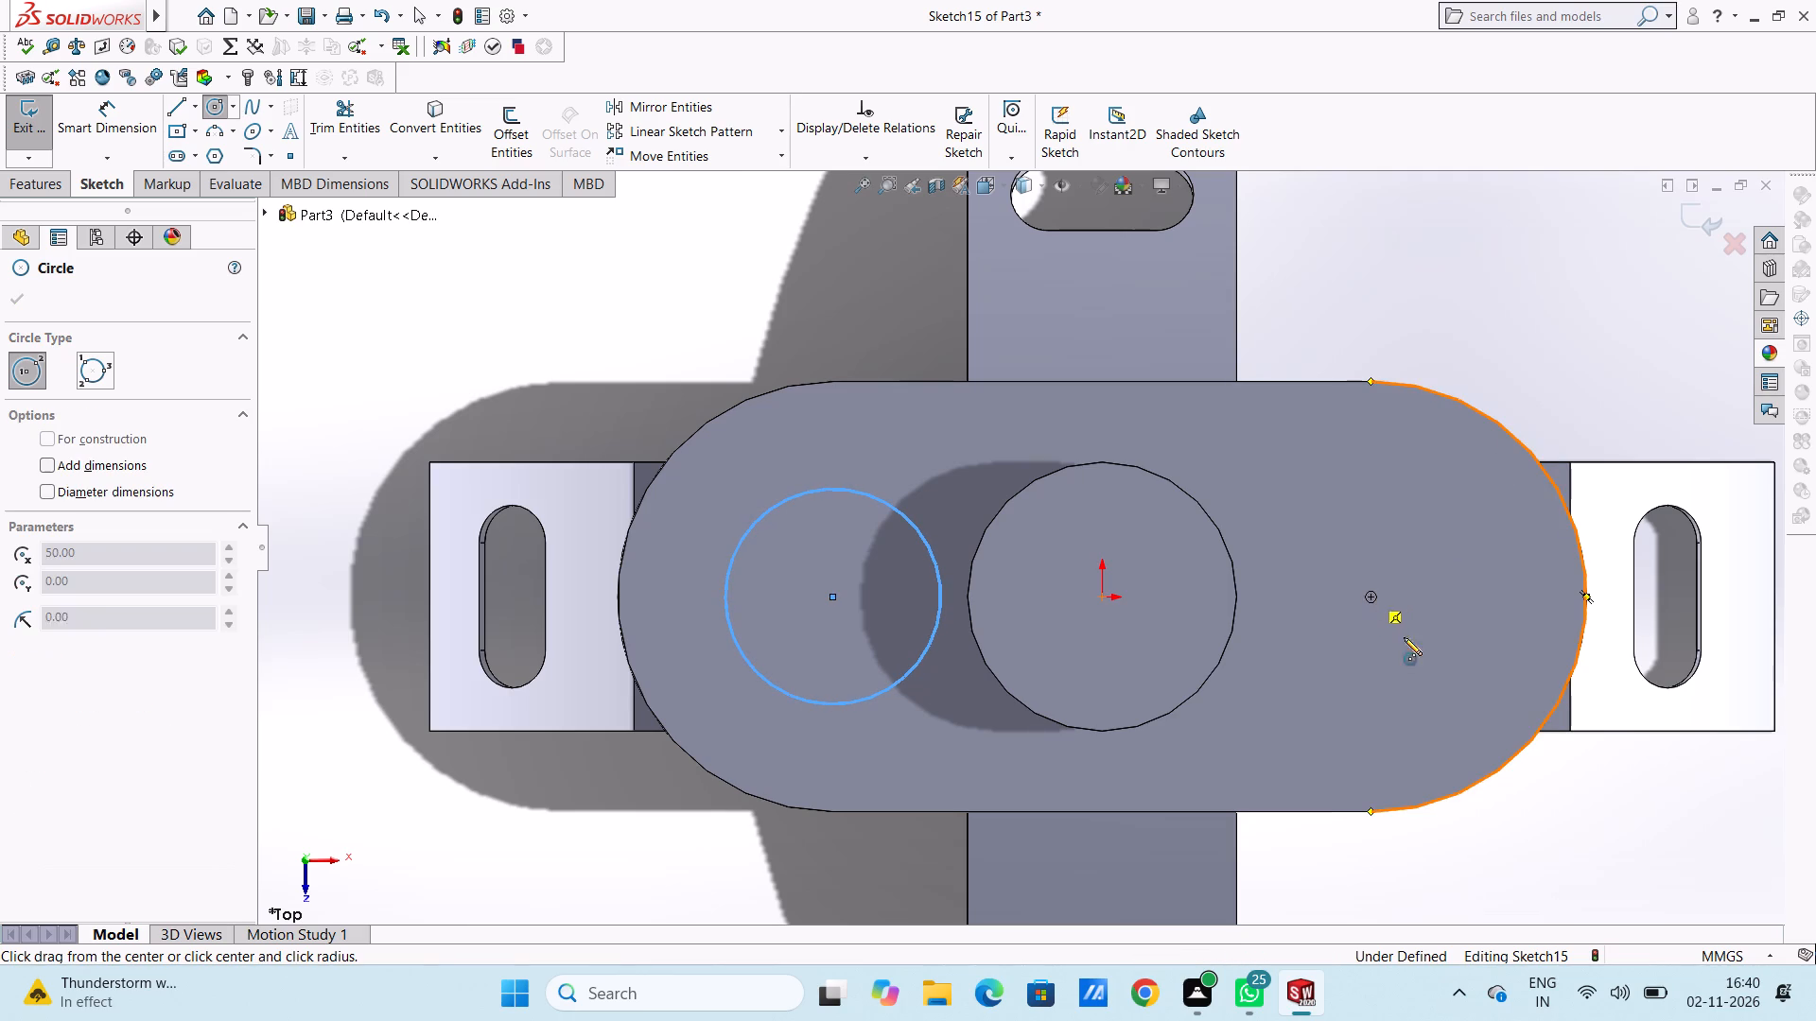
type("20")
key("Return")
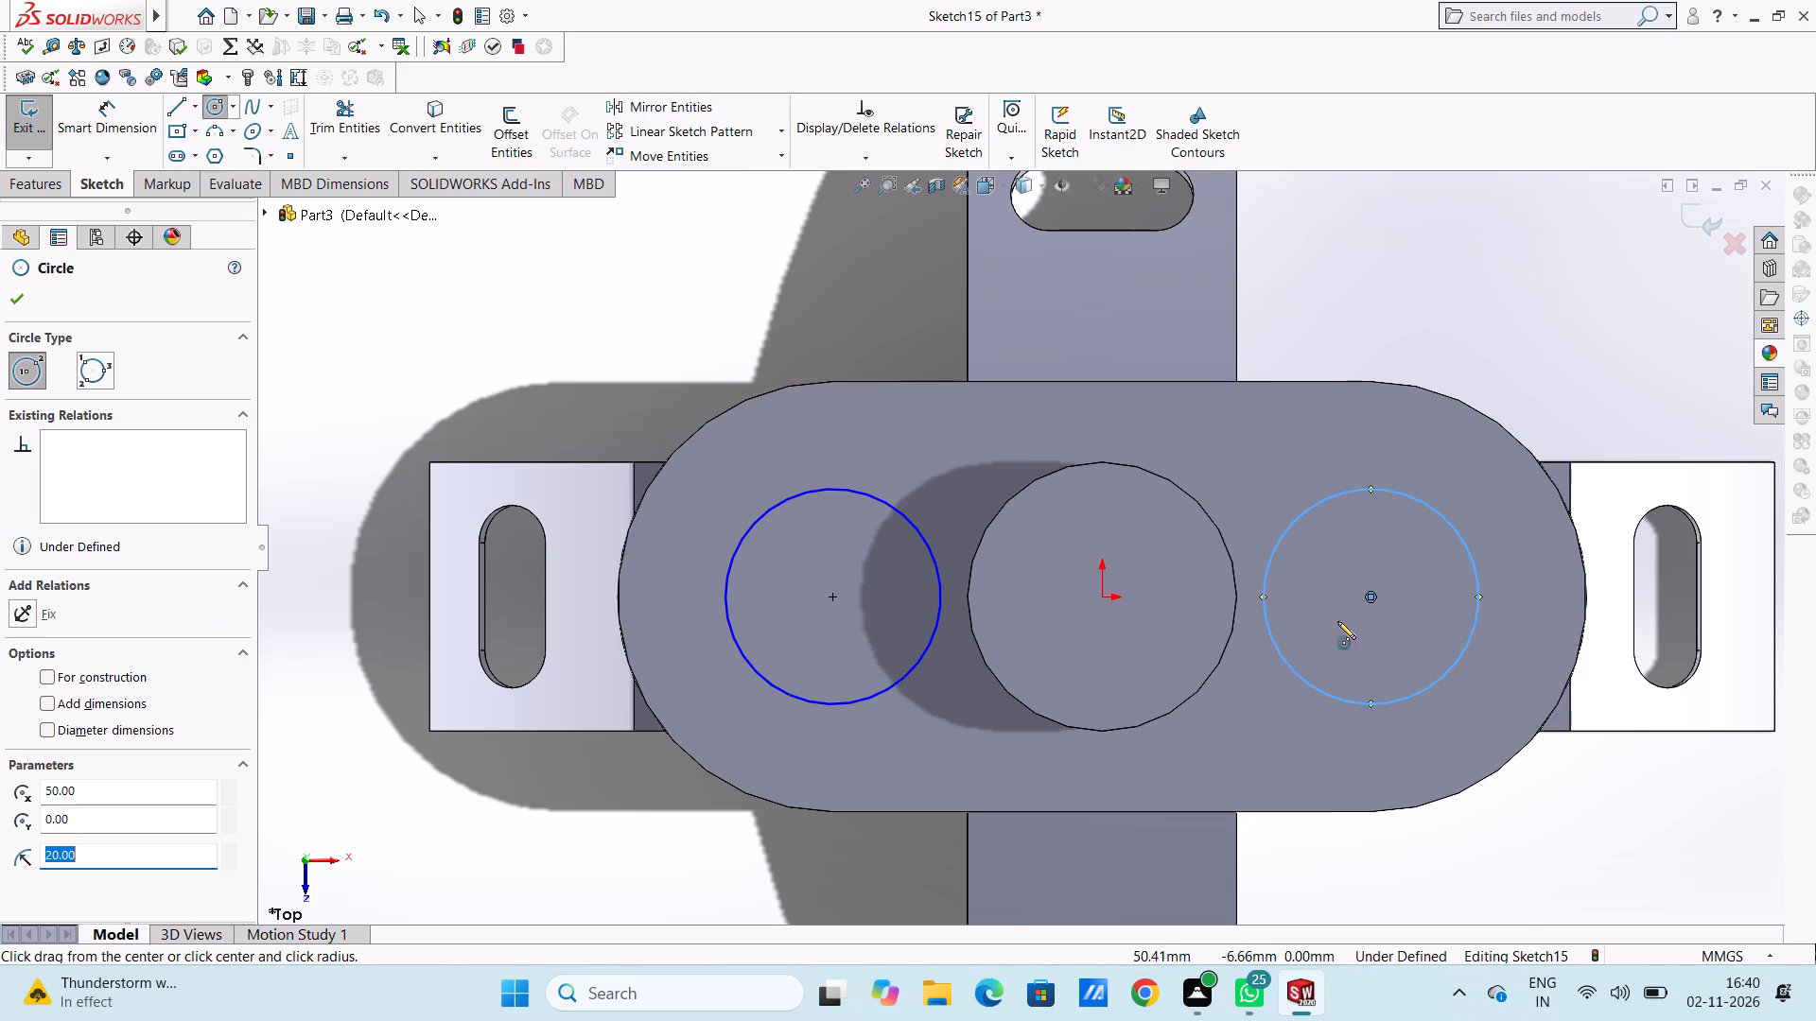
scroll(1300, 599, "up", 4)
left_click(20, 294)
left_click(443, 359)
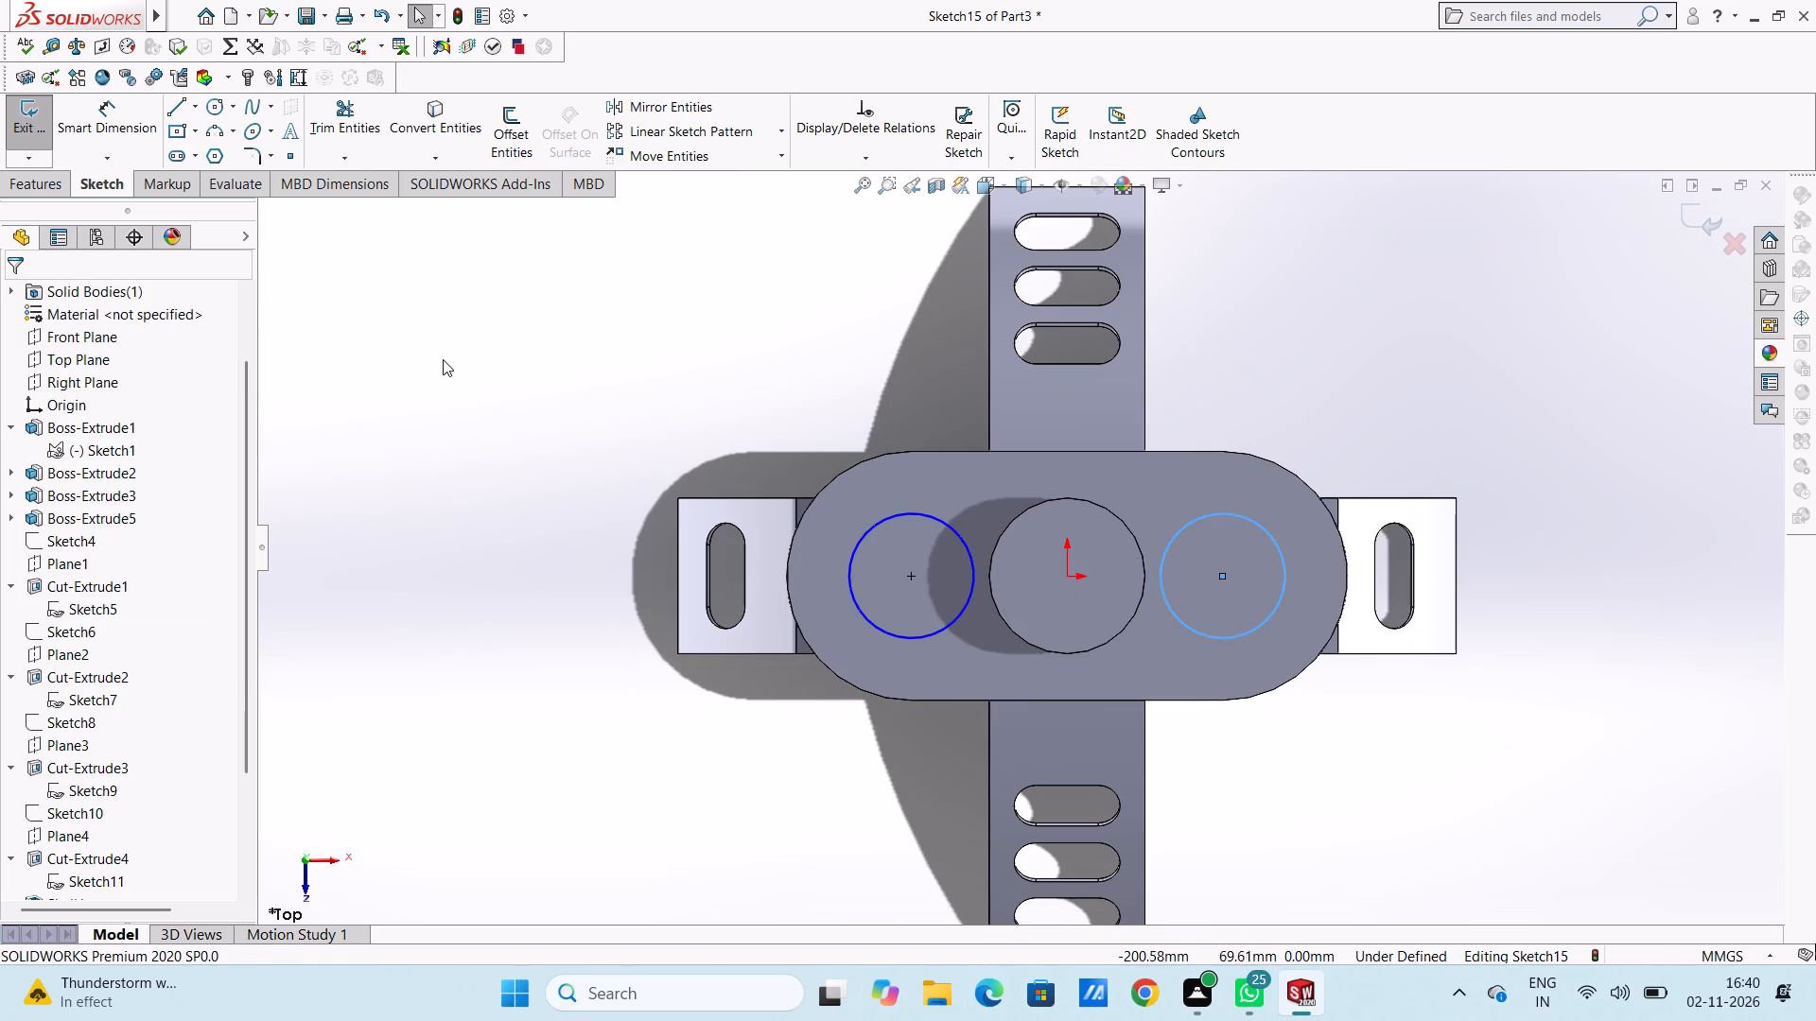
Dimension the negative-X circle with a diameter of 30 mm.
left_click(134, 117)
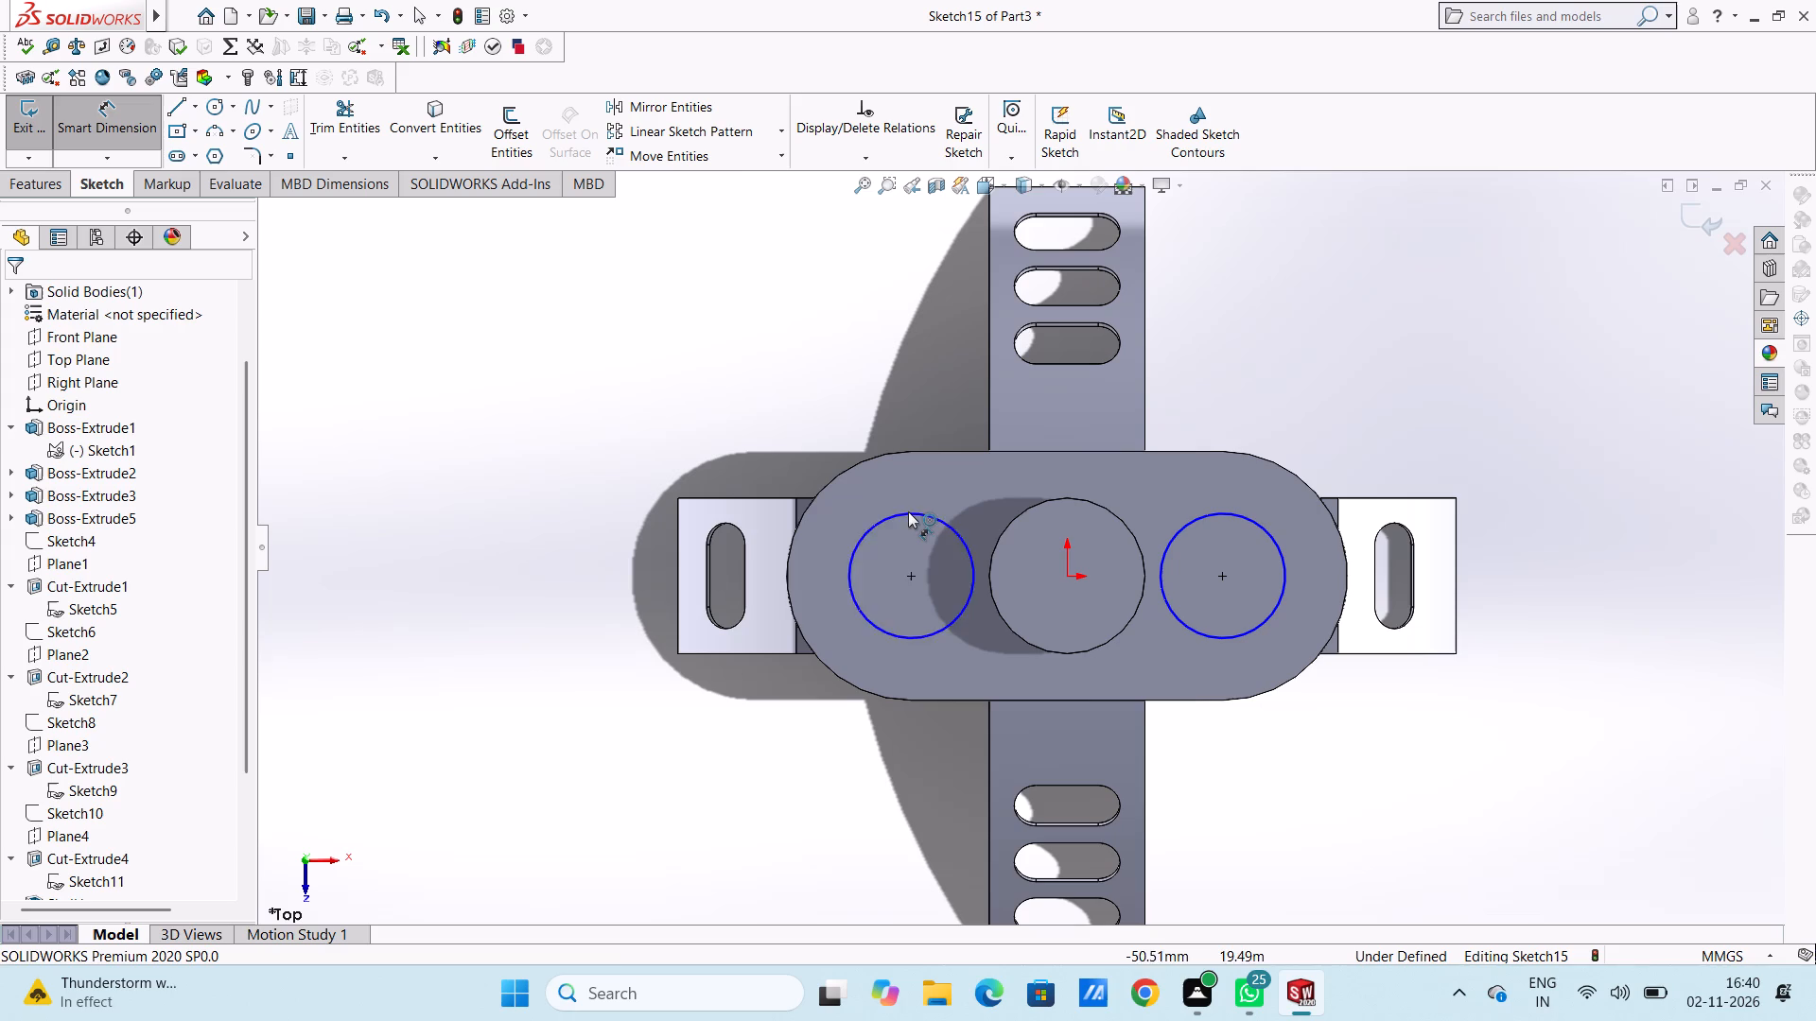
left_click(904, 506)
left_click(903, 514)
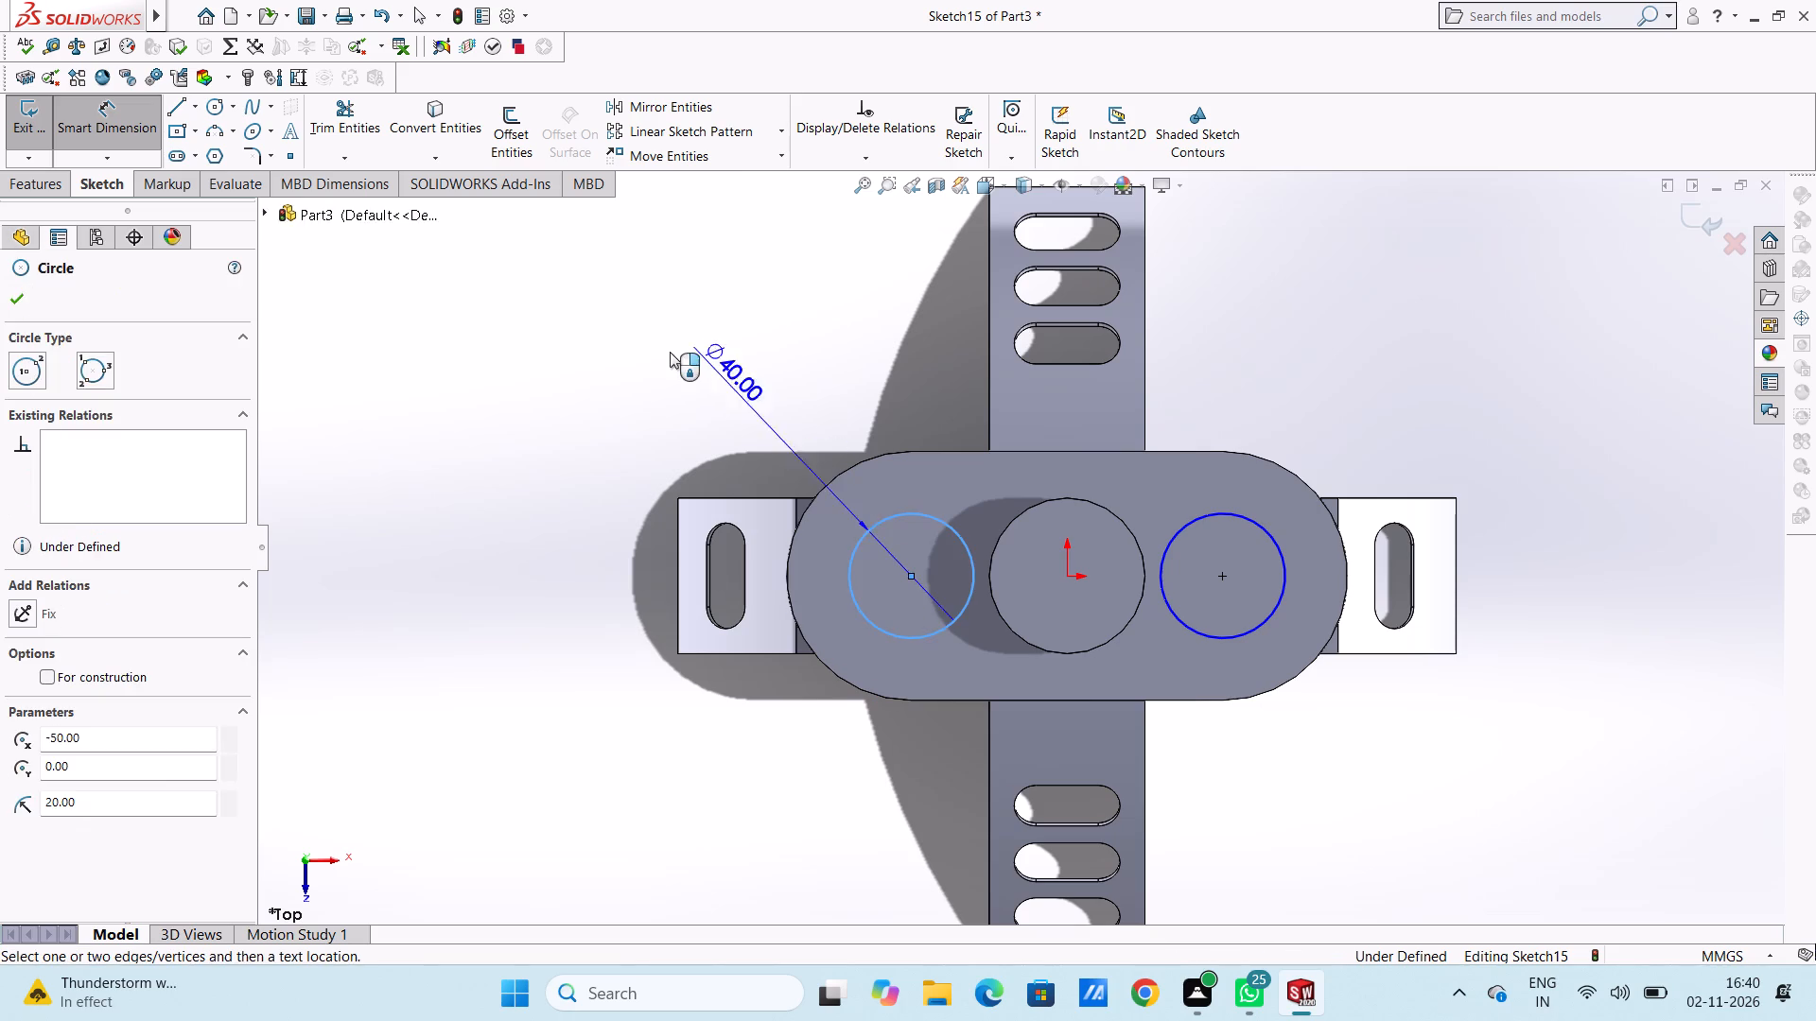
left_click(659, 337)
type("30")
key("Return")
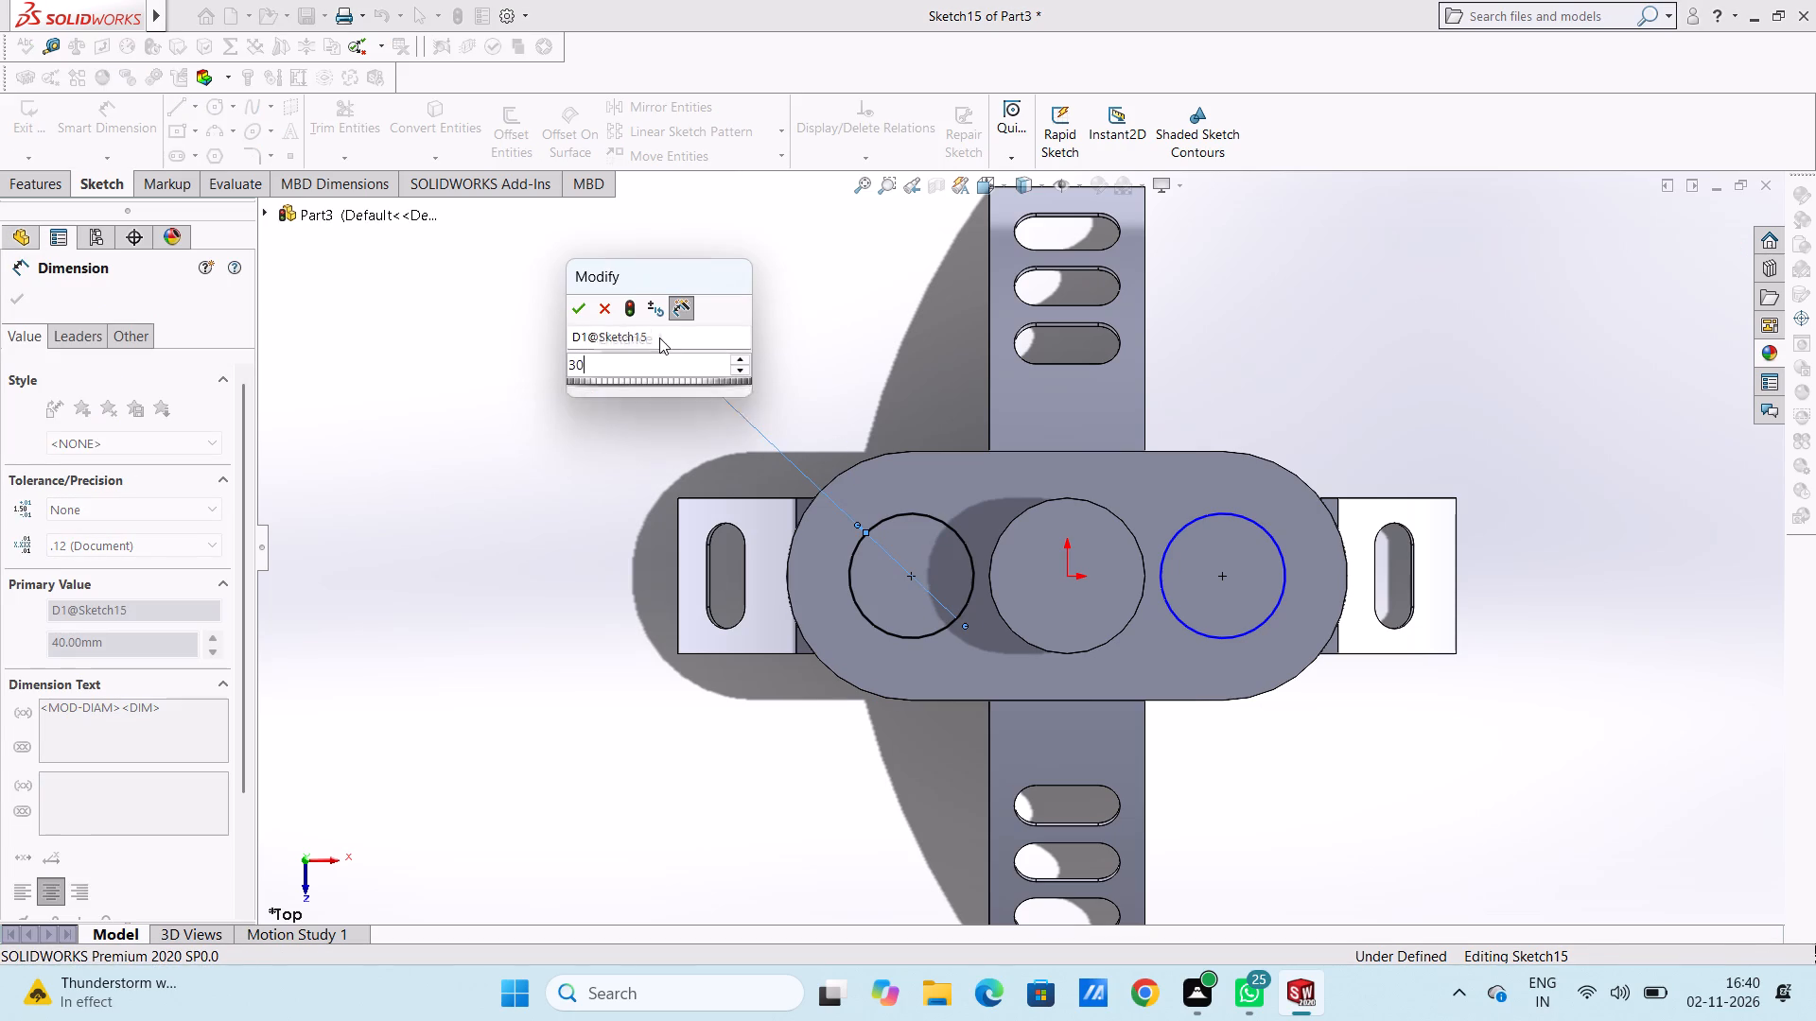
left_click(637, 374)
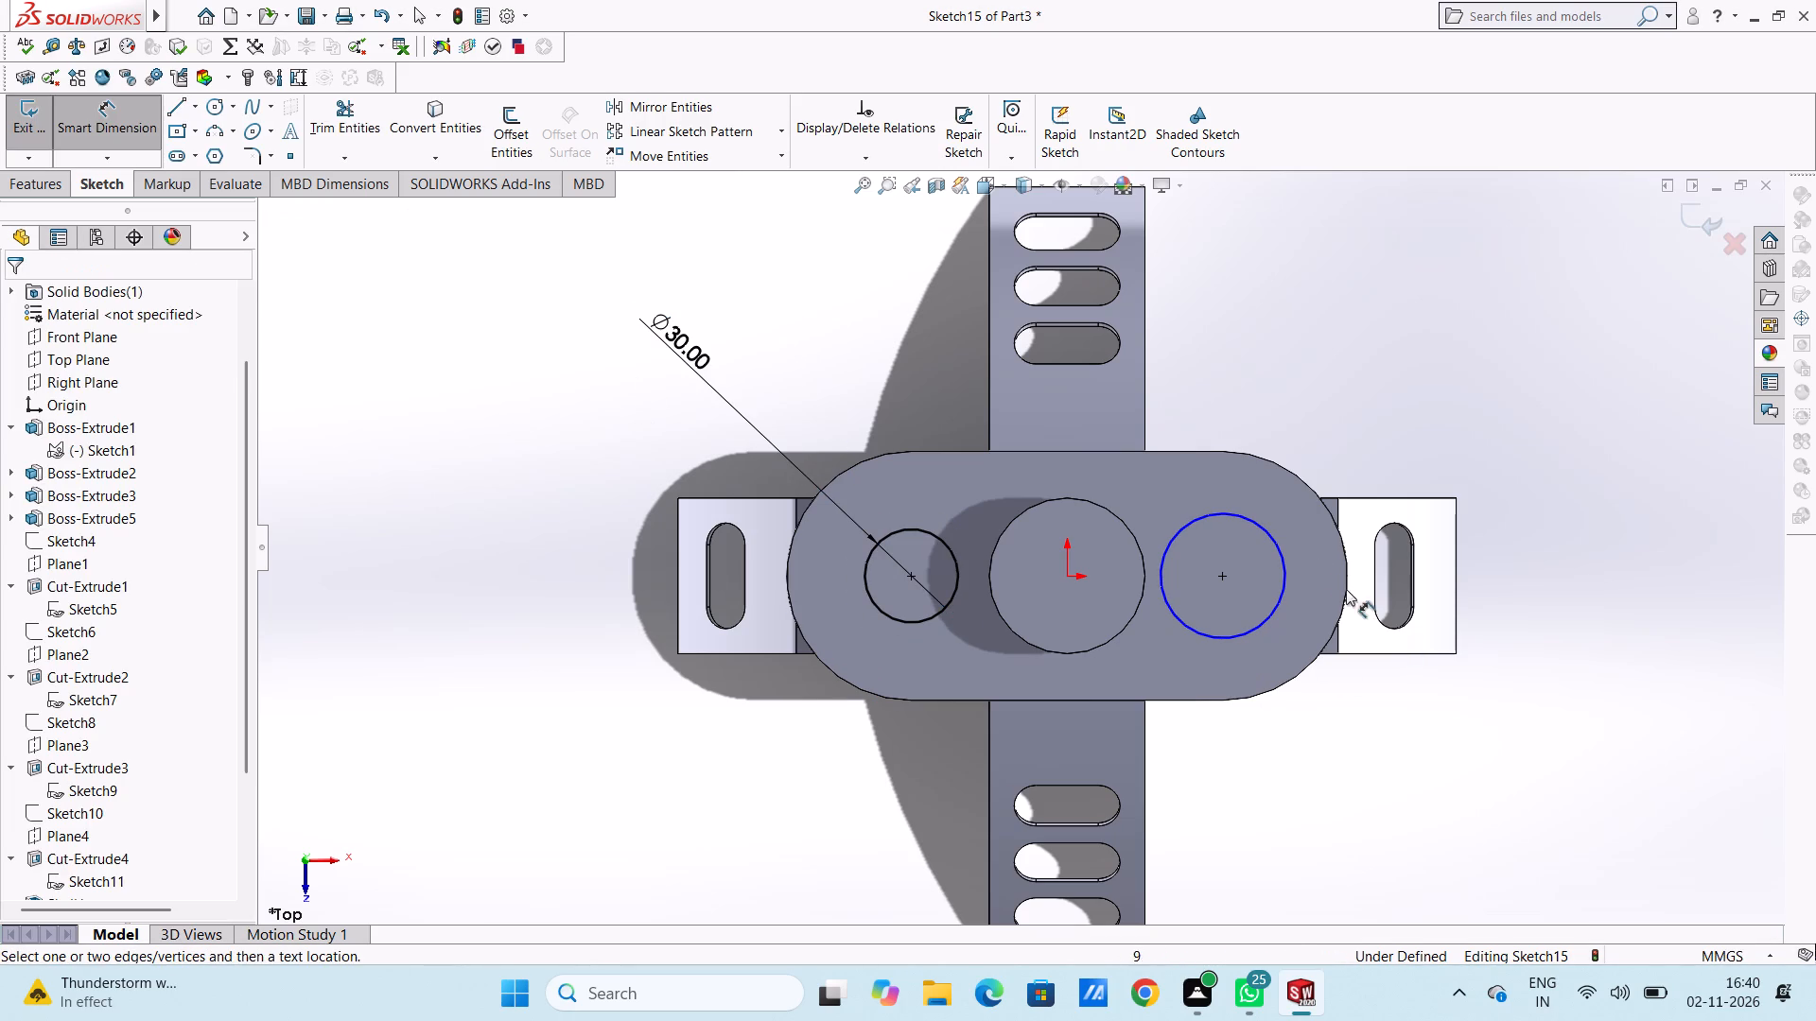
Dimension the positive-X circle with a diameter of 30 mm.
left_click(1273, 539)
left_click(1458, 277)
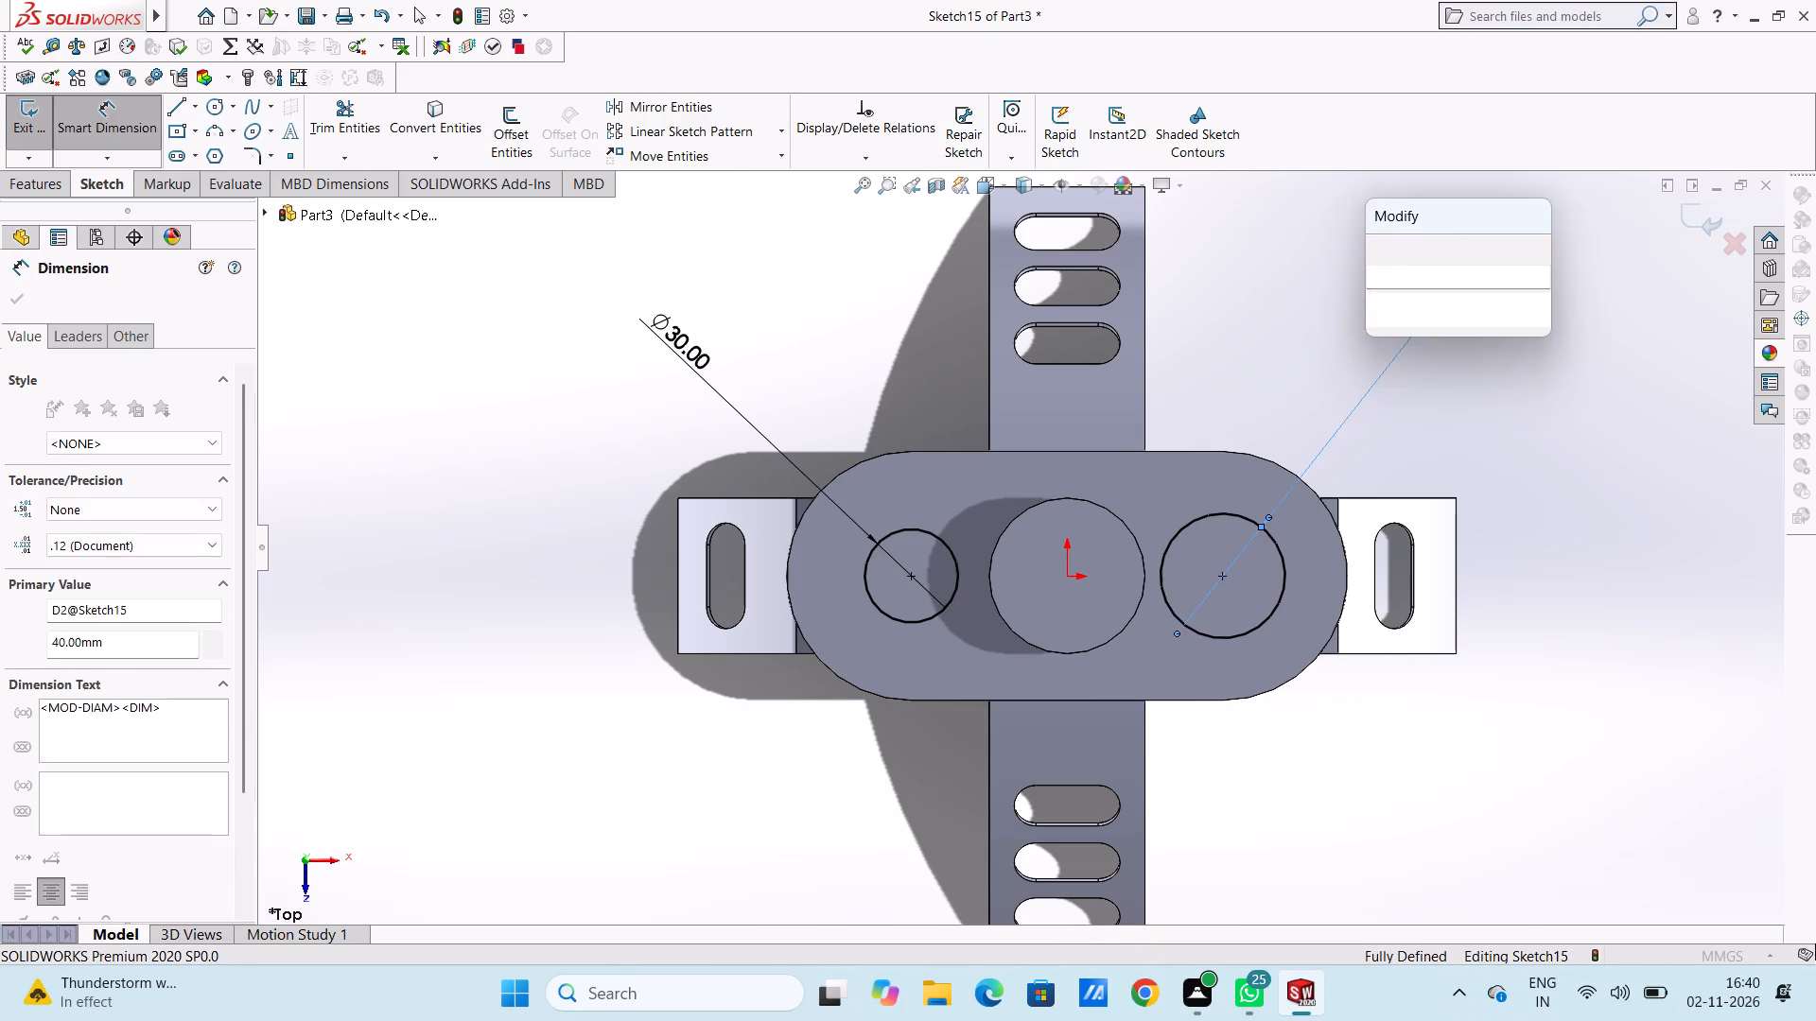
key("0")
key("Return")
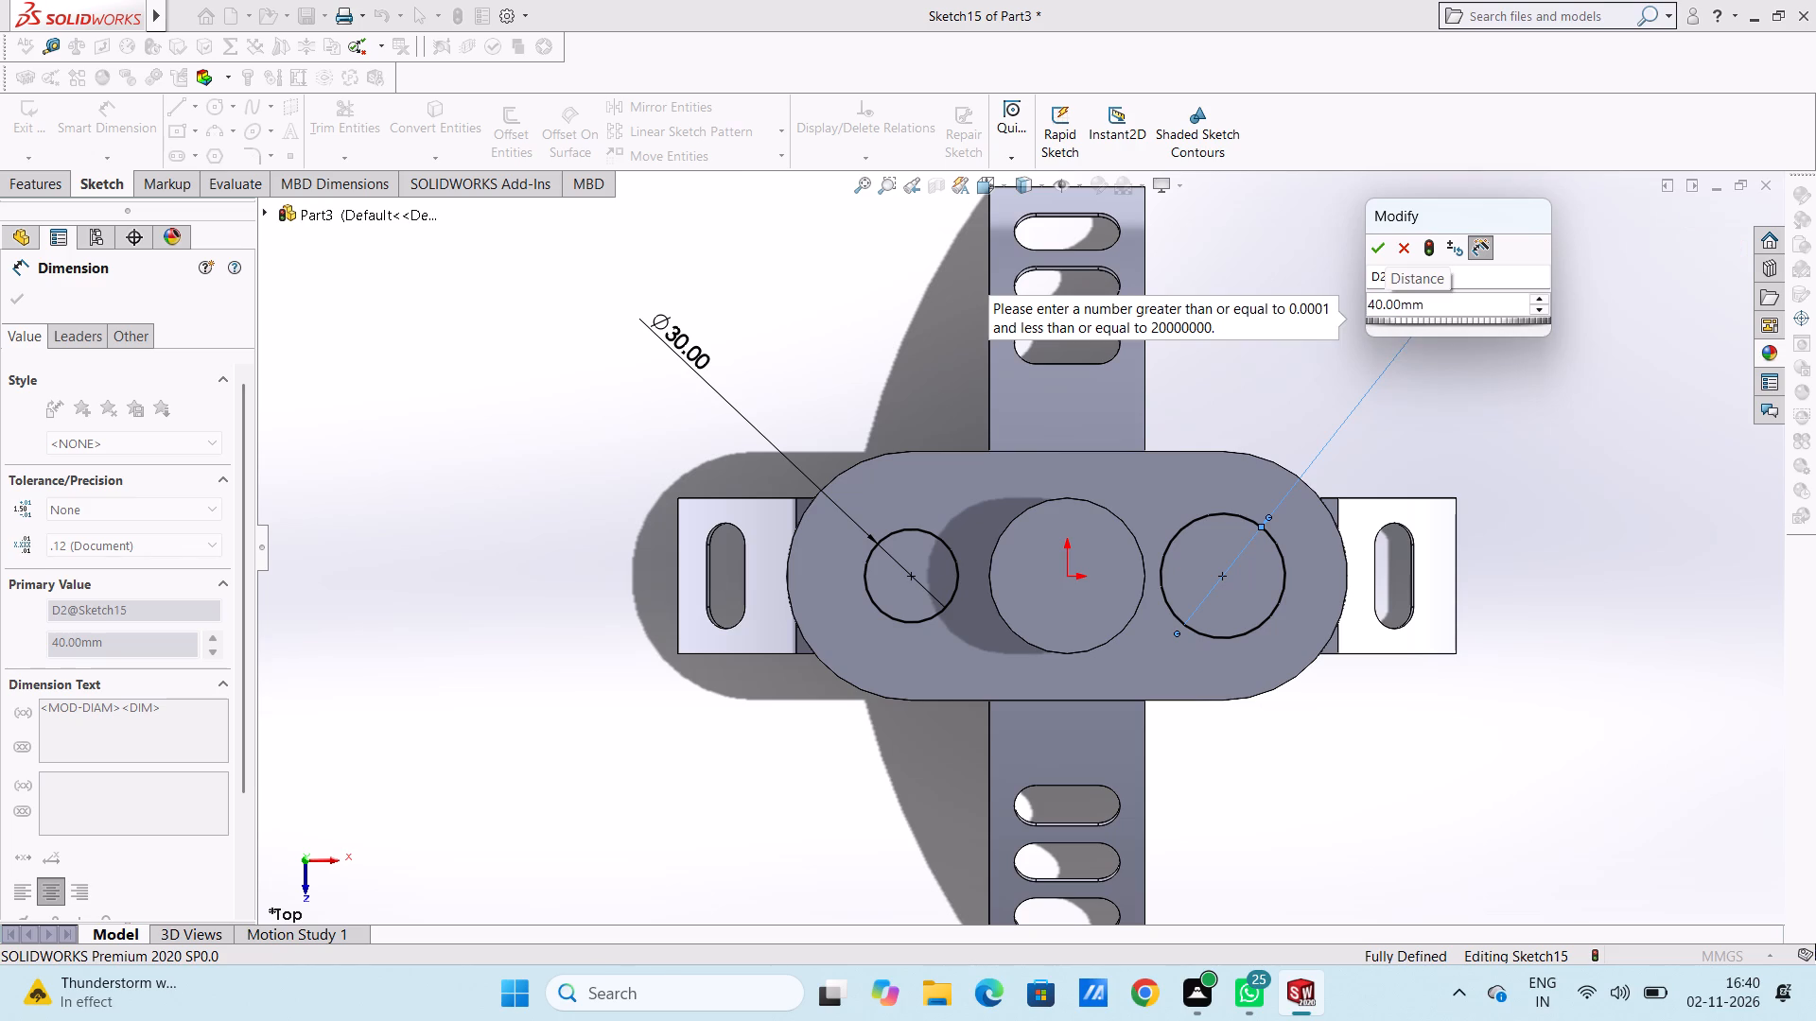
double_click(1478, 294)
double_click(1475, 312)
key("3")
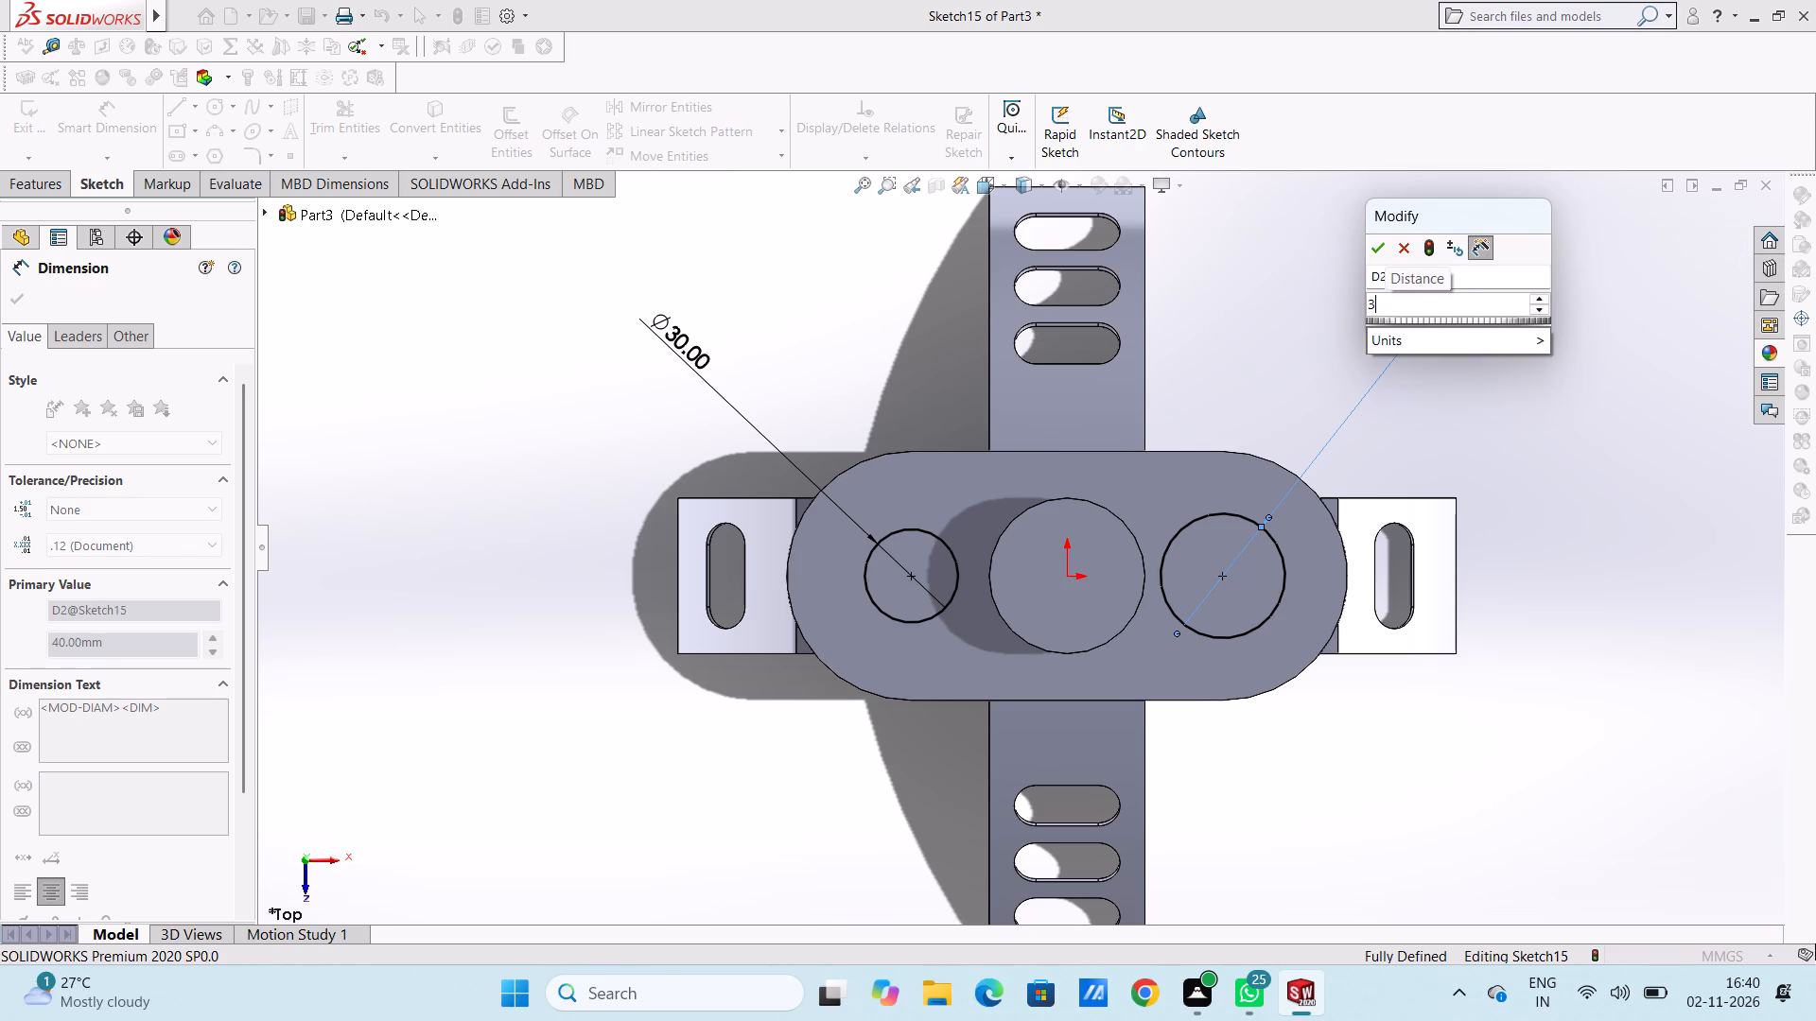
key("0")
key("Return")
left_click_drag(1313, 300, 1313, 308)
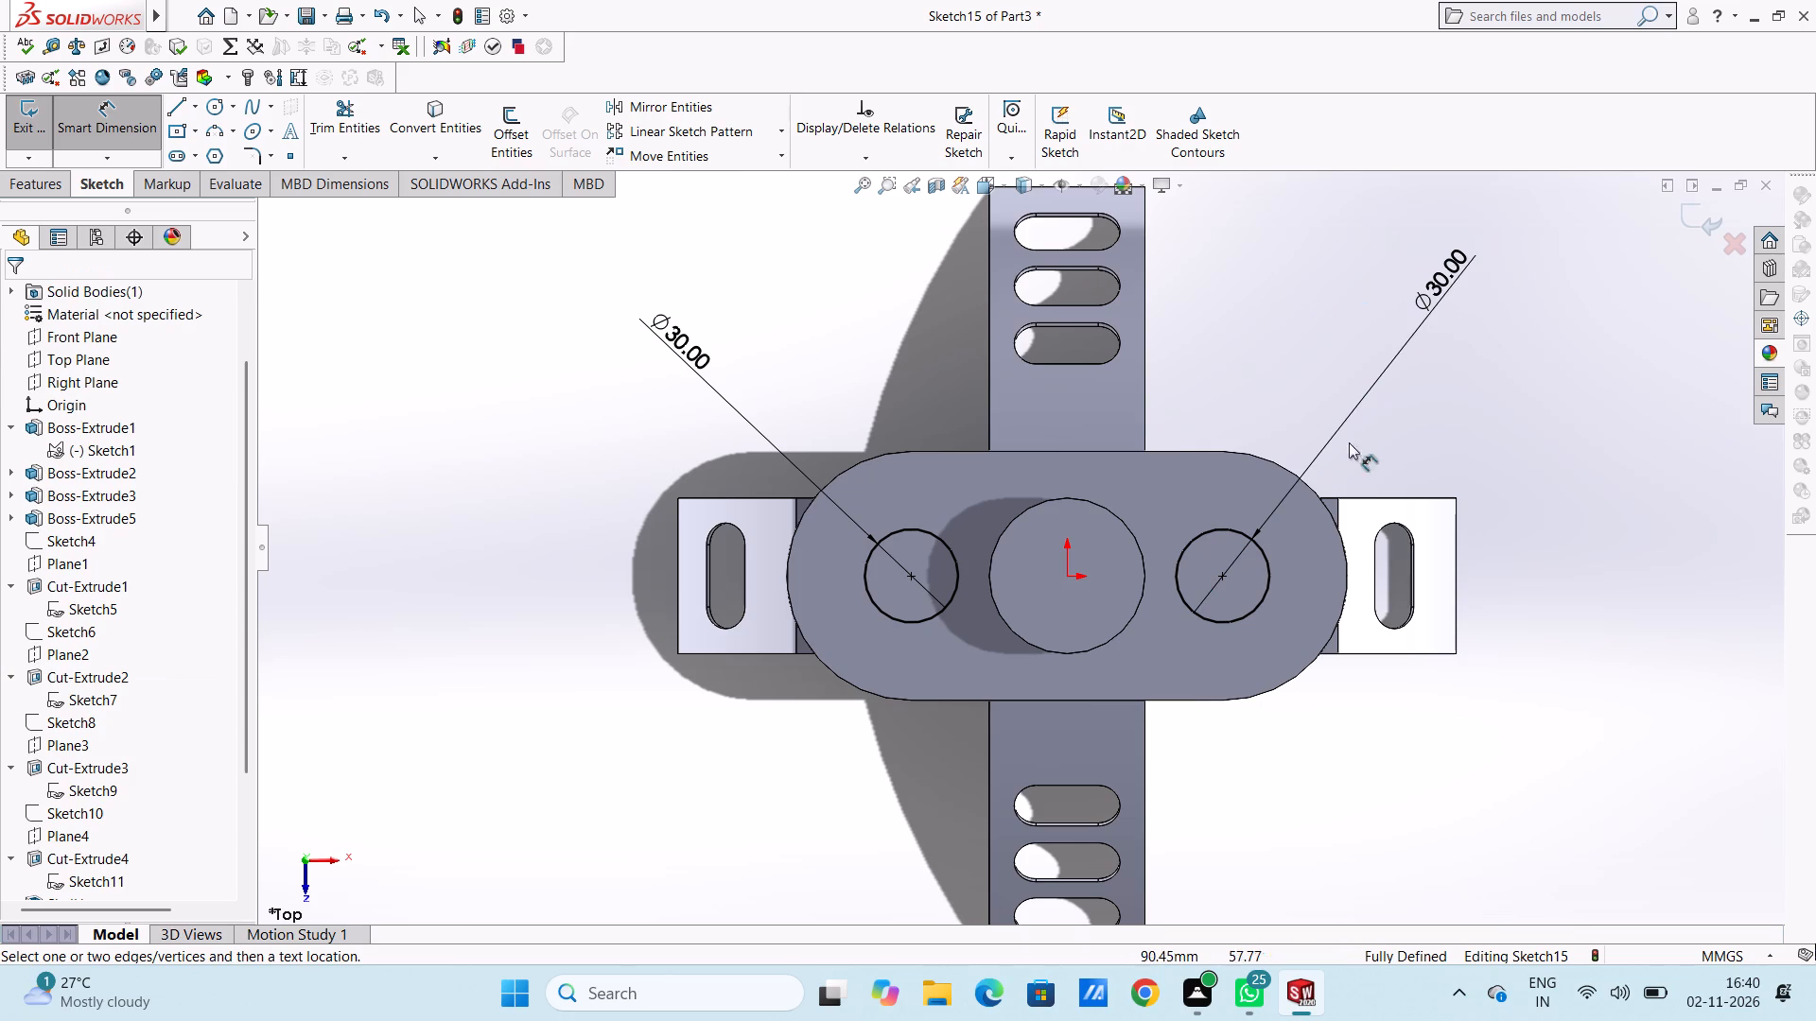
Cut-extrude the two circles through the oblong body's top wall with a Blind depth of 50 mm.
middle_click_drag(1254, 775, 1171, 441)
middle_click_drag(1210, 787, 1147, 609)
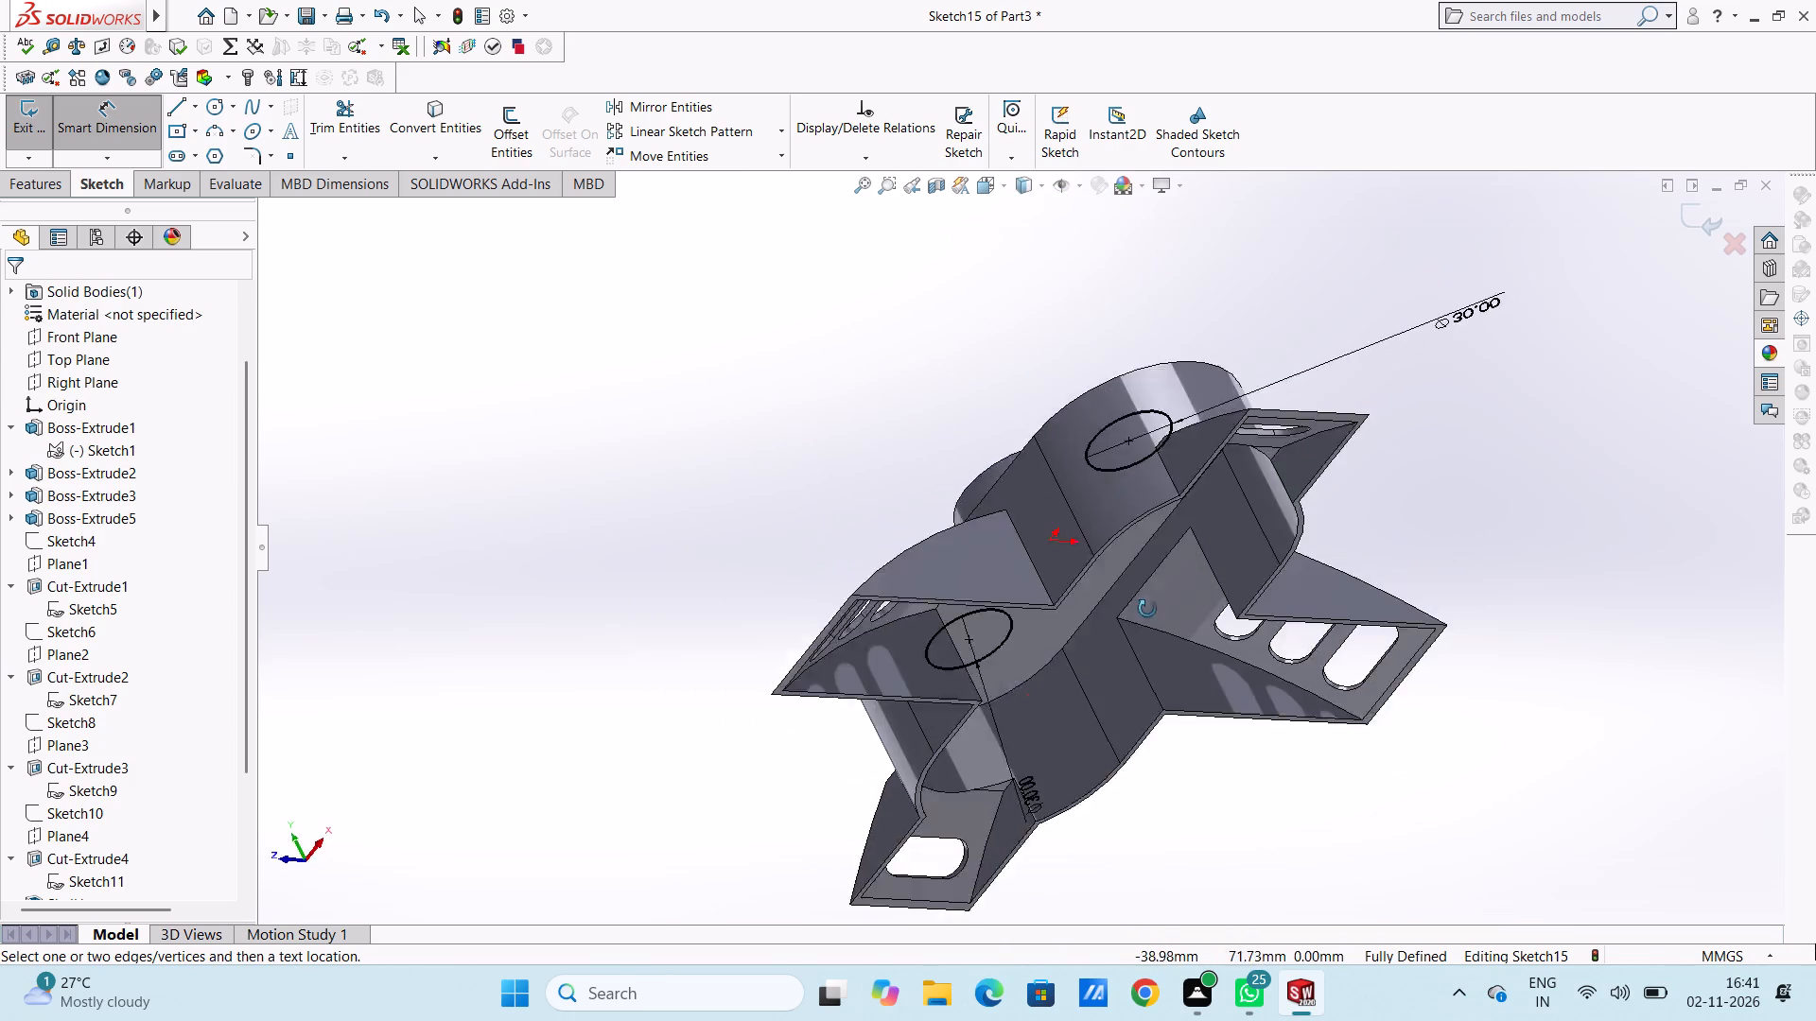
middle_click_drag(1147, 609, 1133, 638)
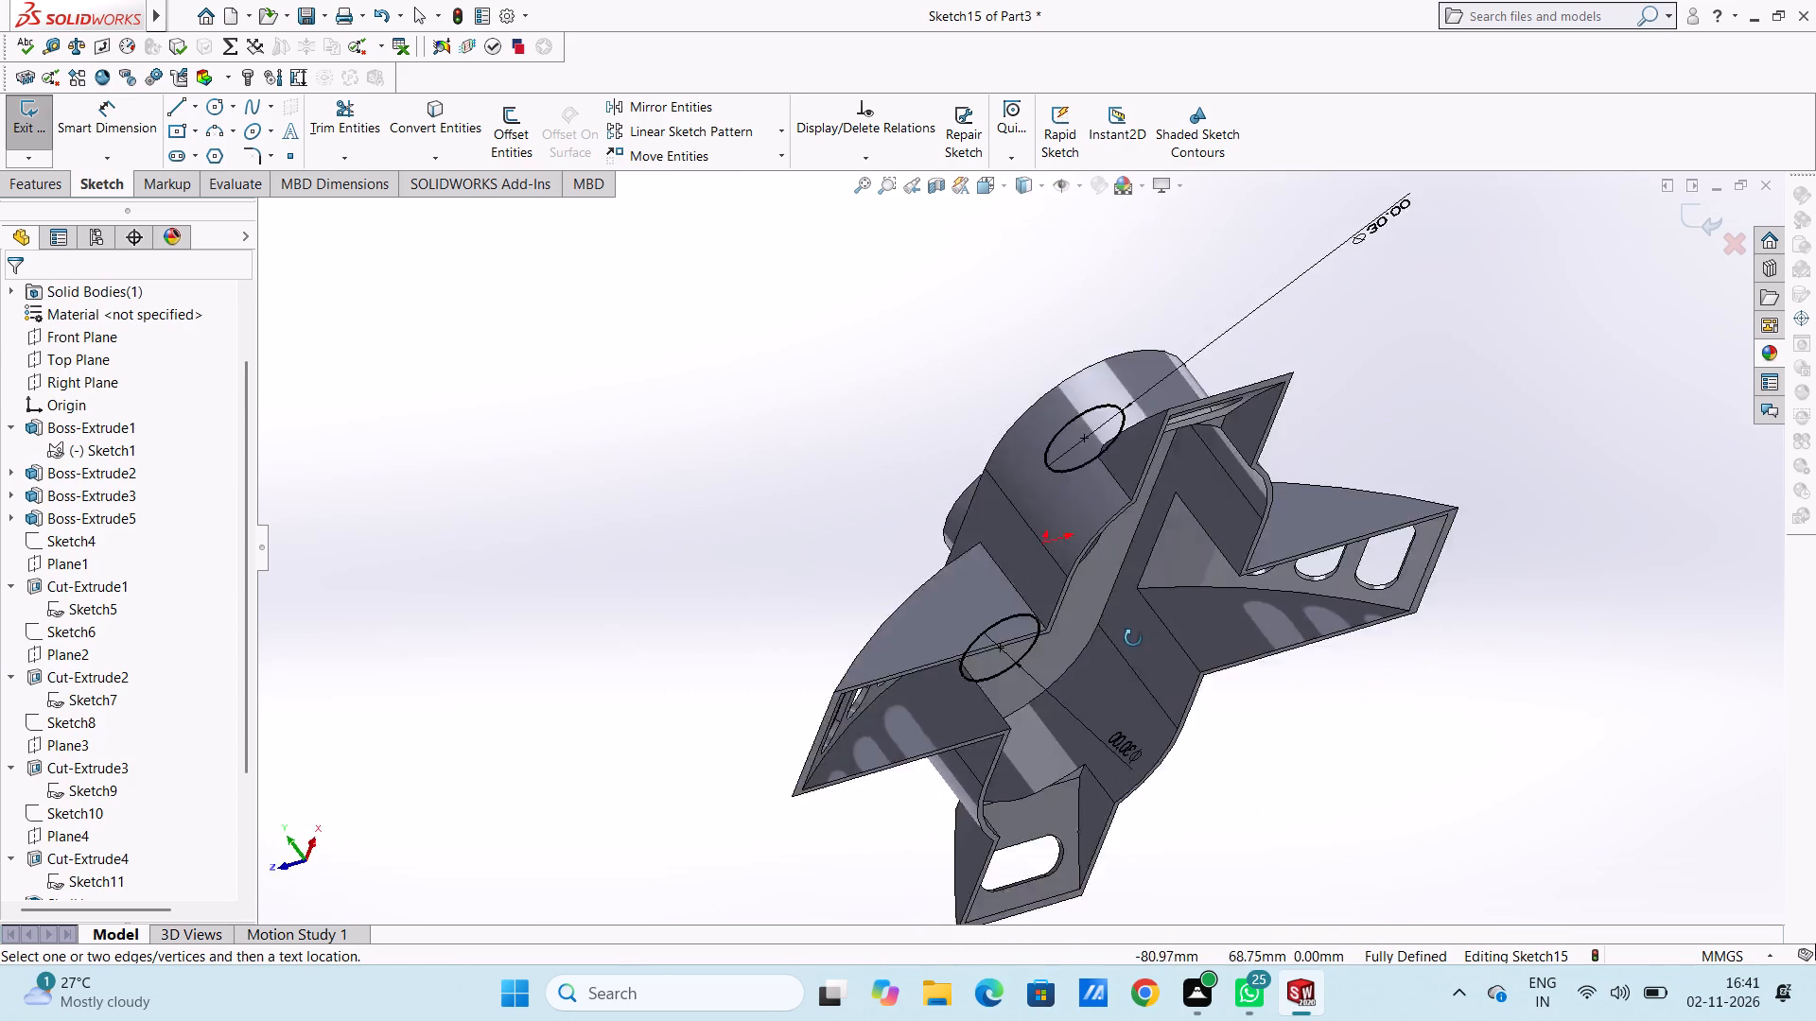
middle_click_drag(1133, 638, 1203, 659)
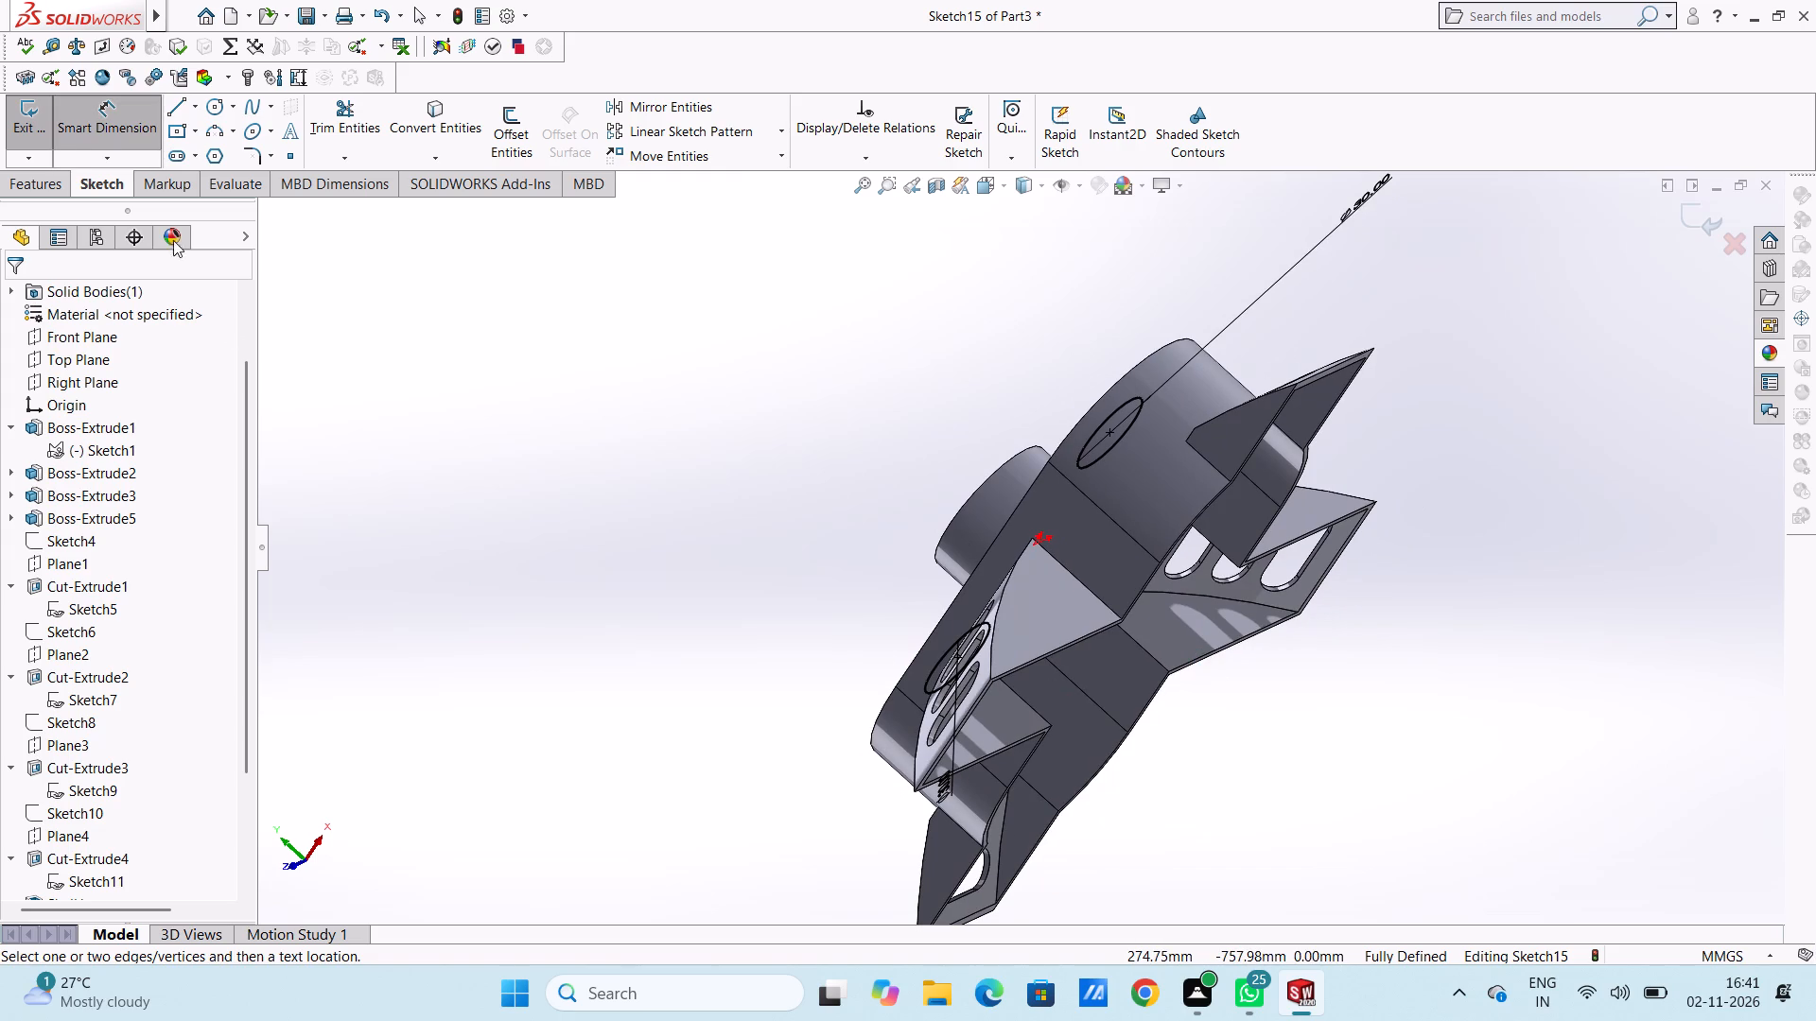
left_click(122, 121)
left_click(29, 179)
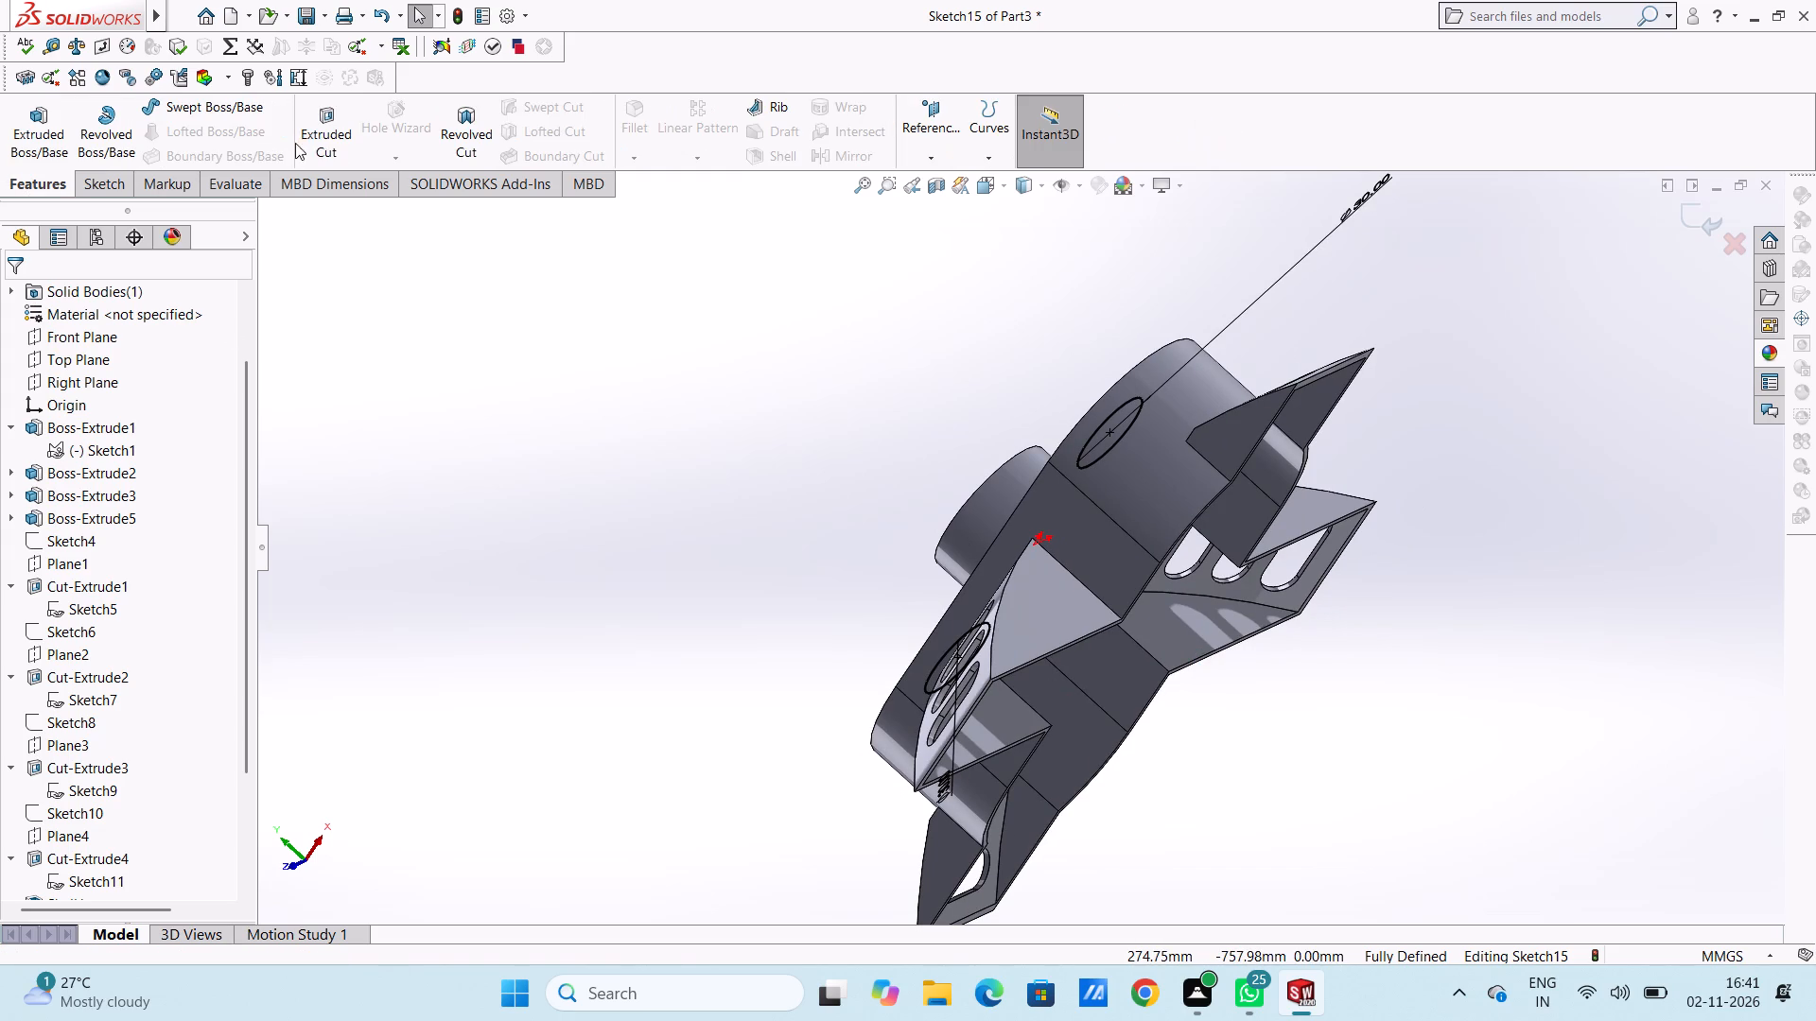
left_click(328, 129)
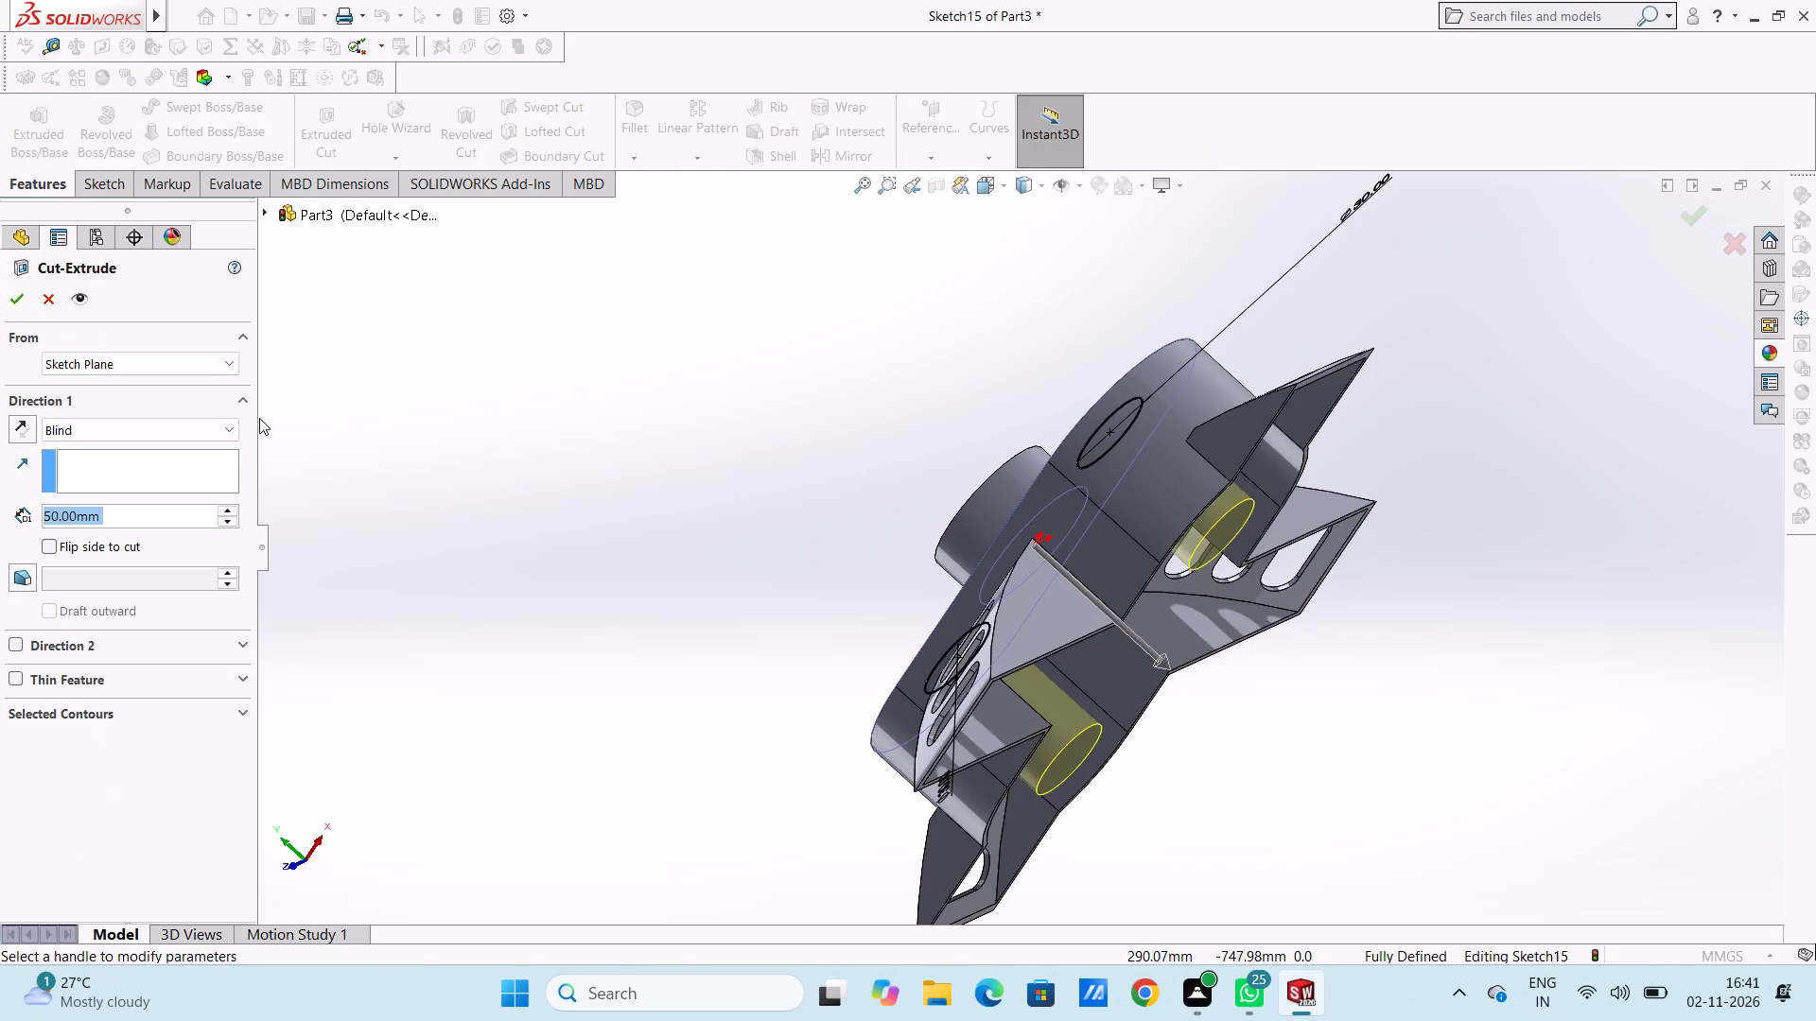
left_click(17, 295)
Examine the two new holes and the part's hollow underside from several angles.
middle_click_drag(749, 504, 743, 501)
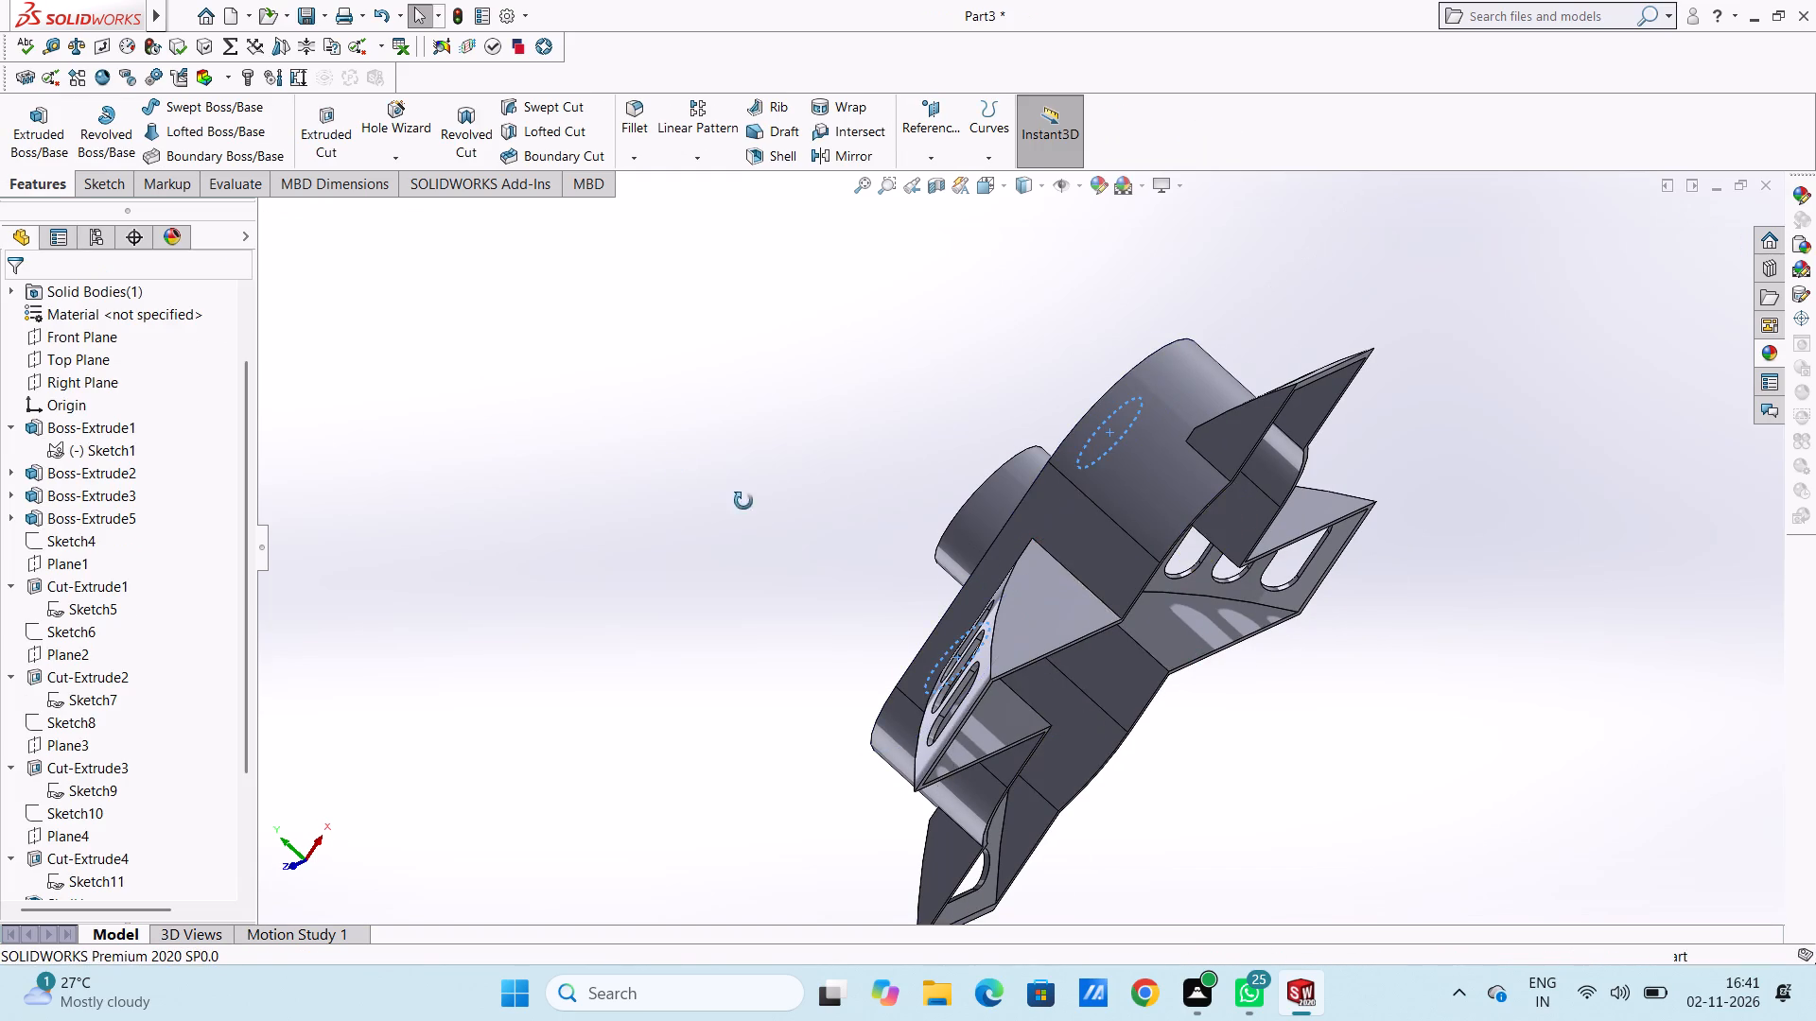
middle_click_drag(743, 501, 630, 427)
left_click(620, 441)
middle_click_drag(629, 448, 654, 445)
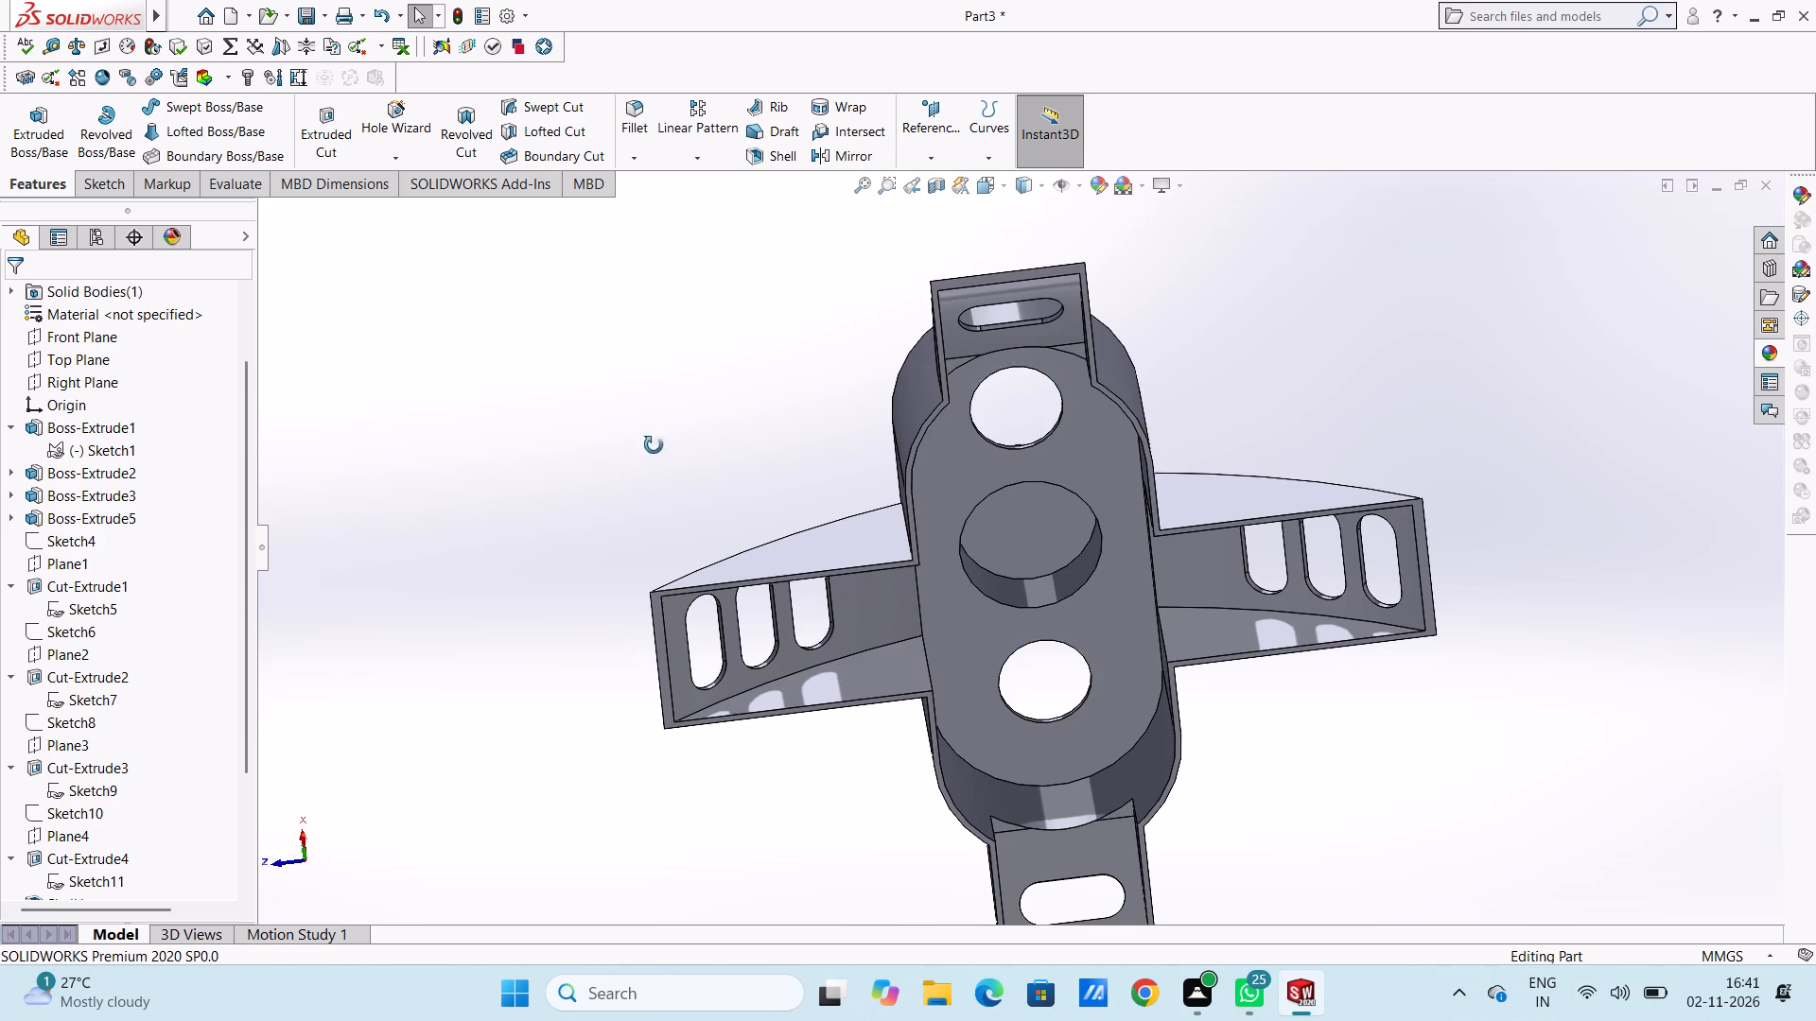
middle_click_drag(654, 445, 617, 415)
middle_click_drag(622, 420, 823, 582)
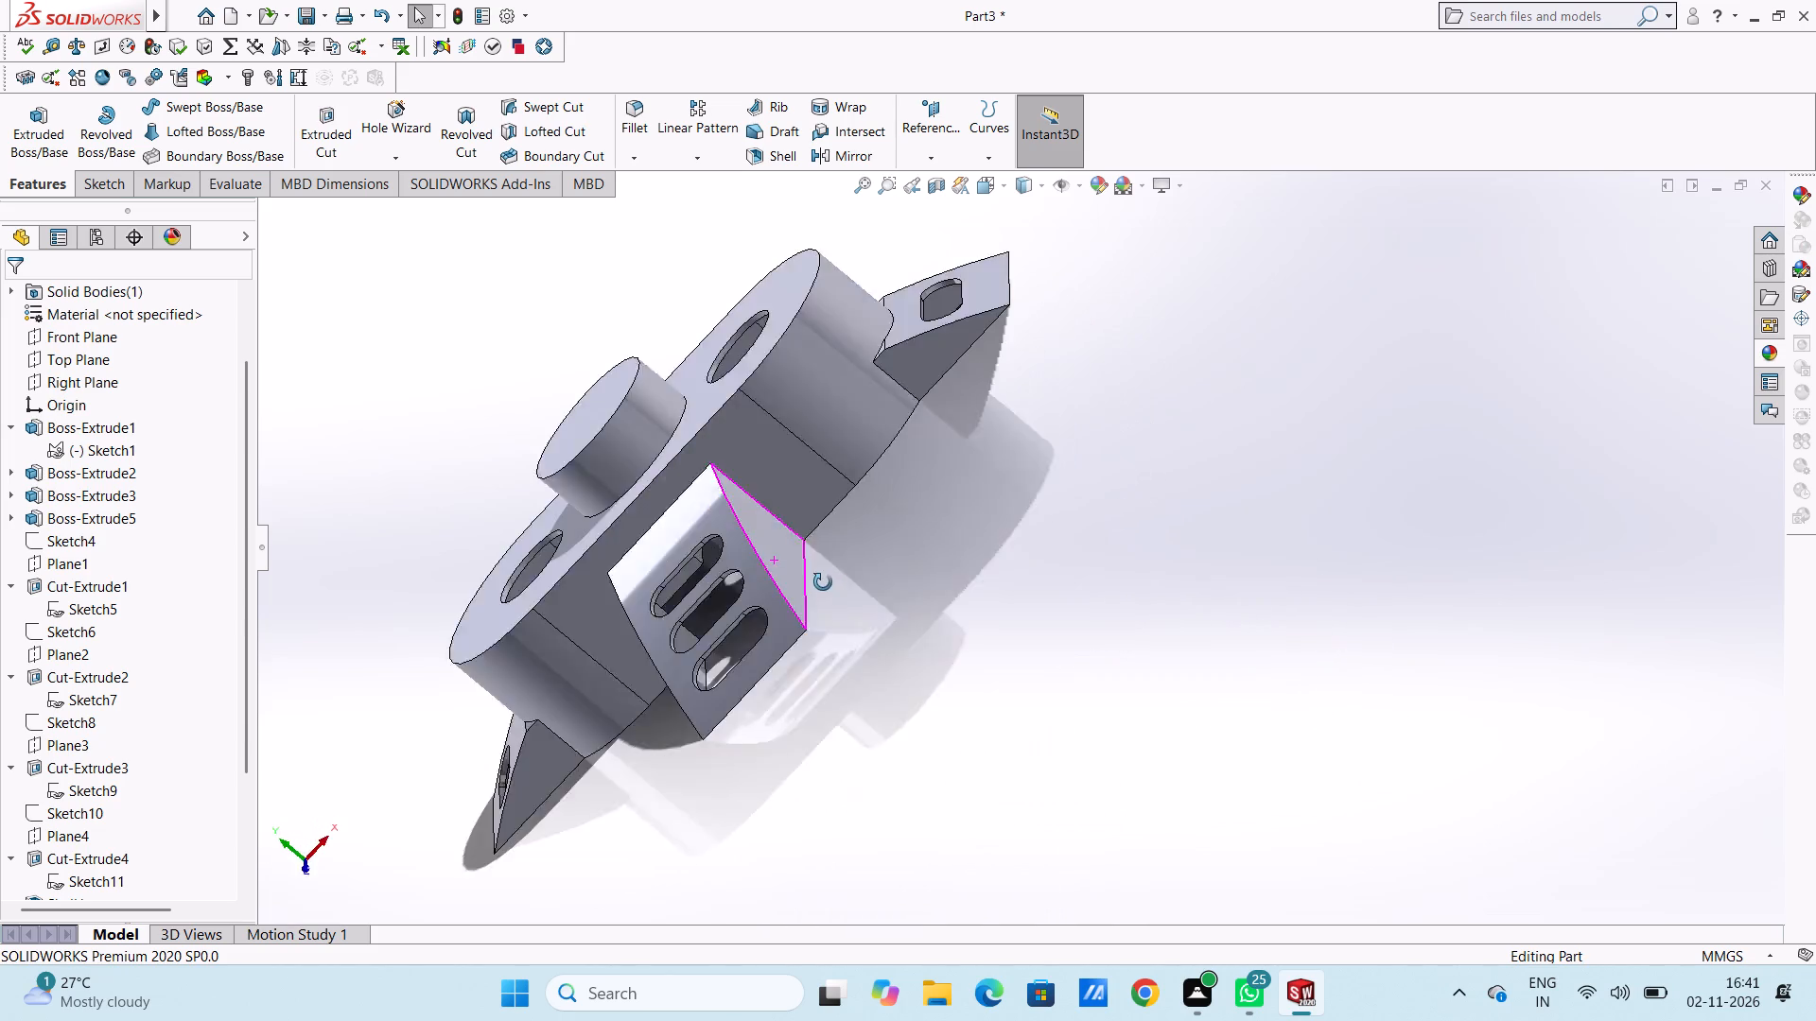
middle_click_drag(823, 582, 725, 575)
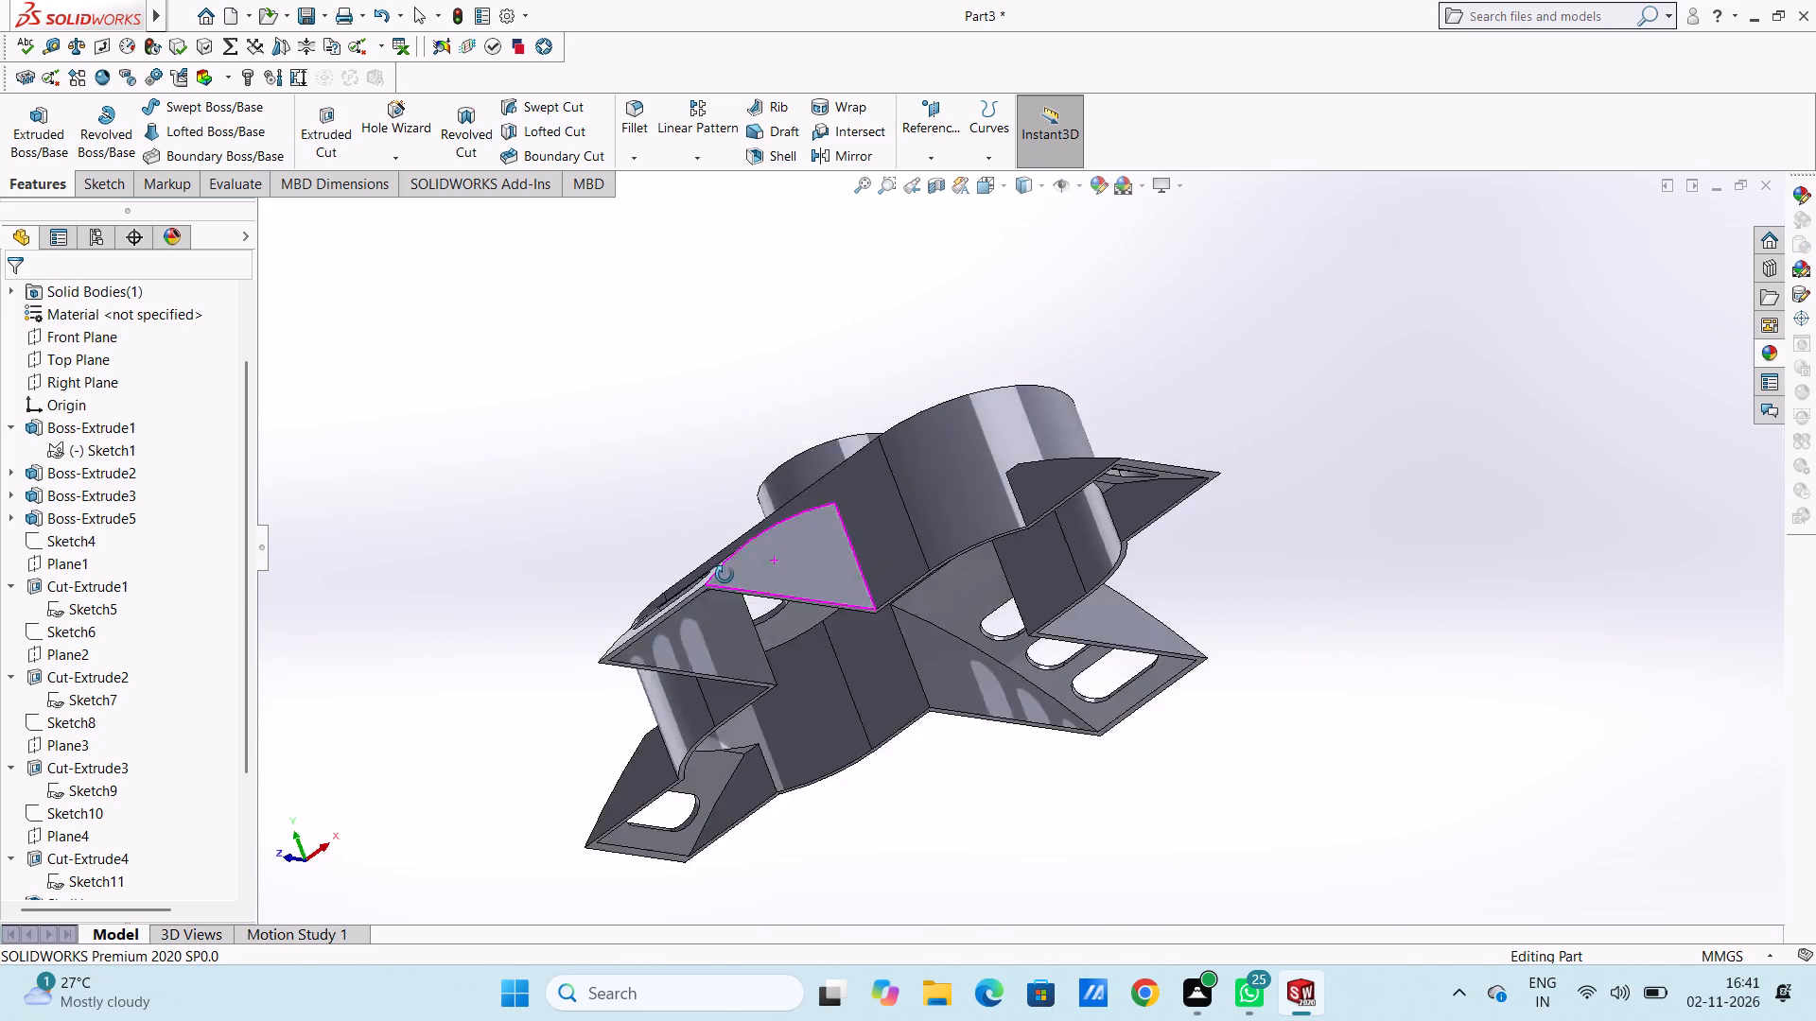
middle_click_drag(725, 575, 682, 629)
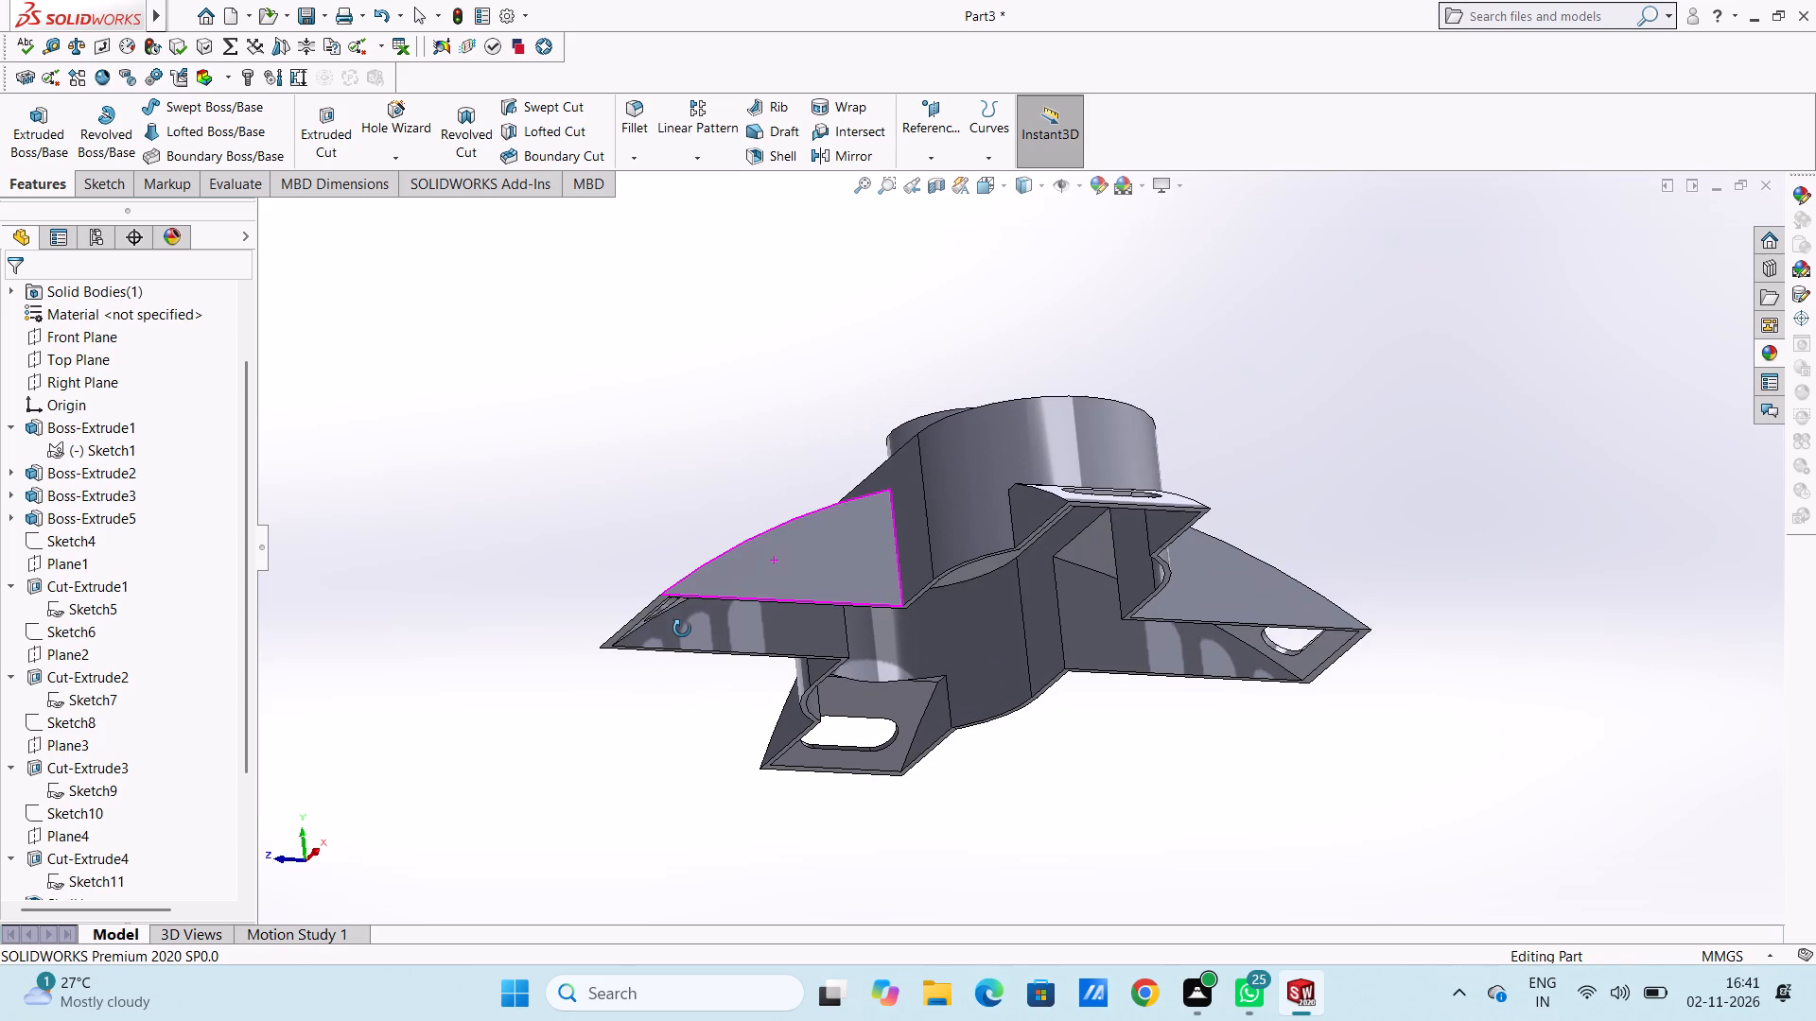
middle_click_drag(682, 629, 703, 477)
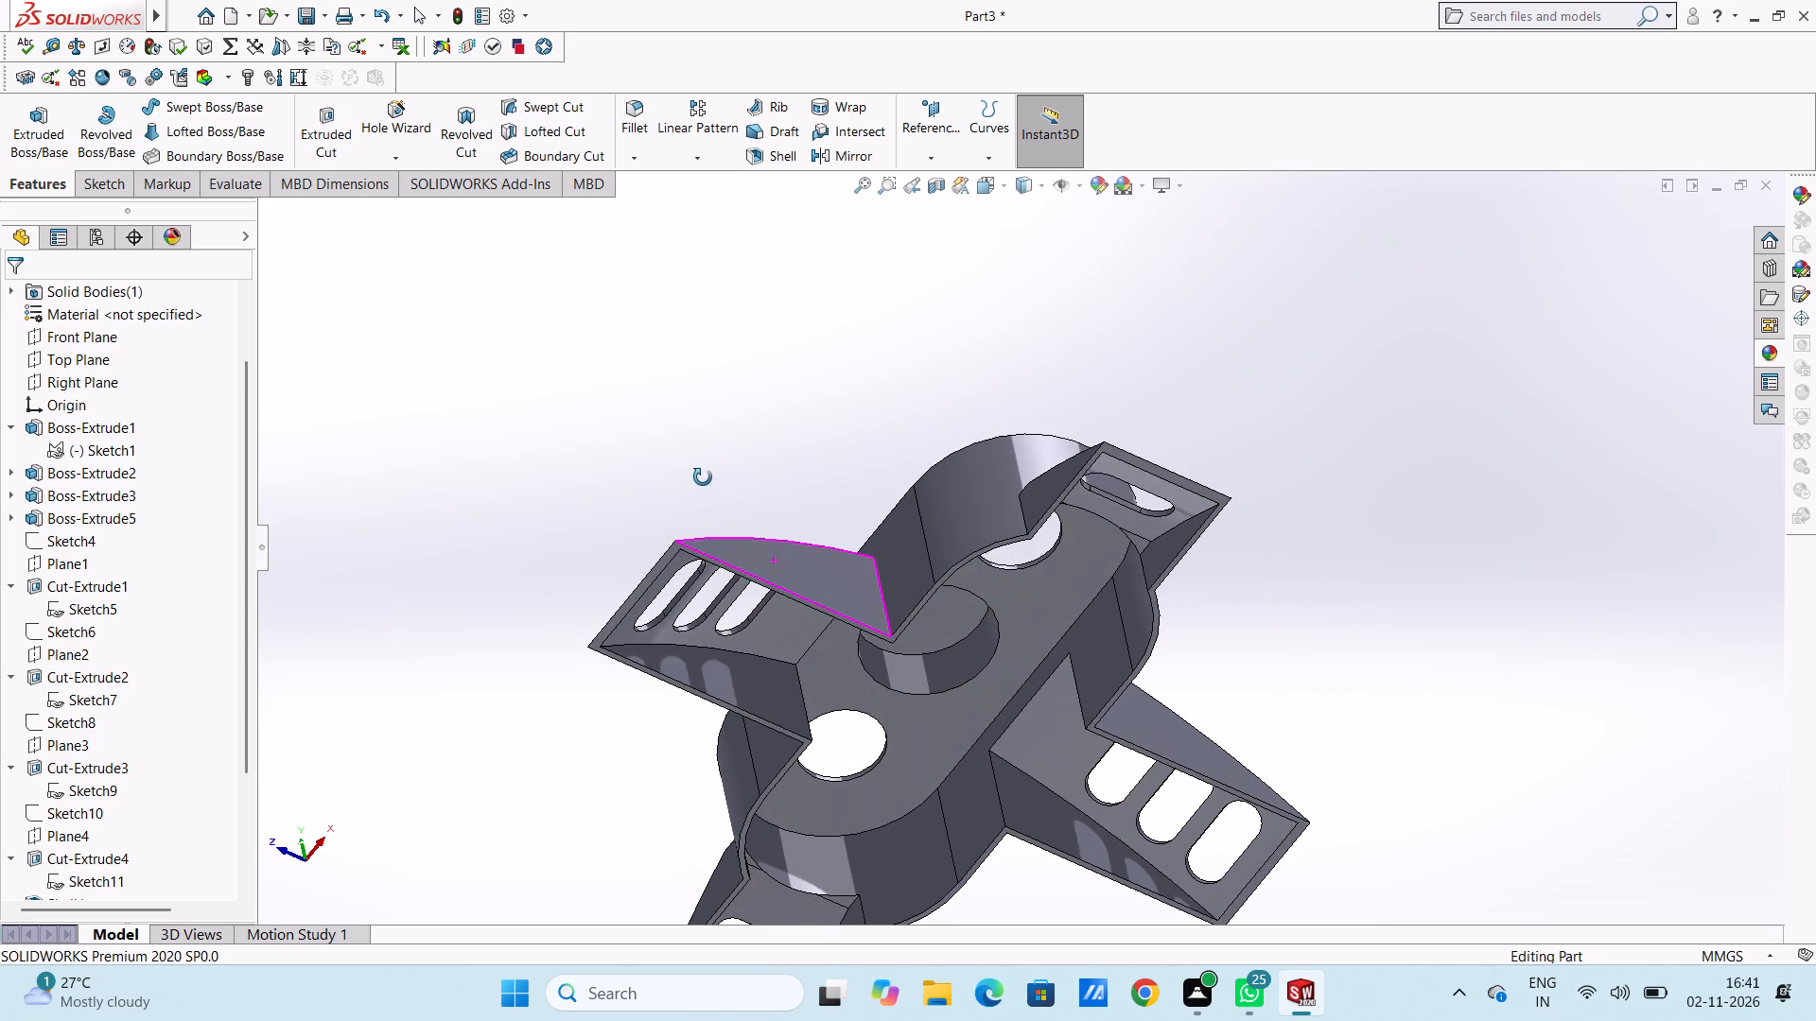
middle_click_drag(703, 477, 663, 482)
middle_click(661, 482)
middle_click_drag(649, 486, 681, 539)
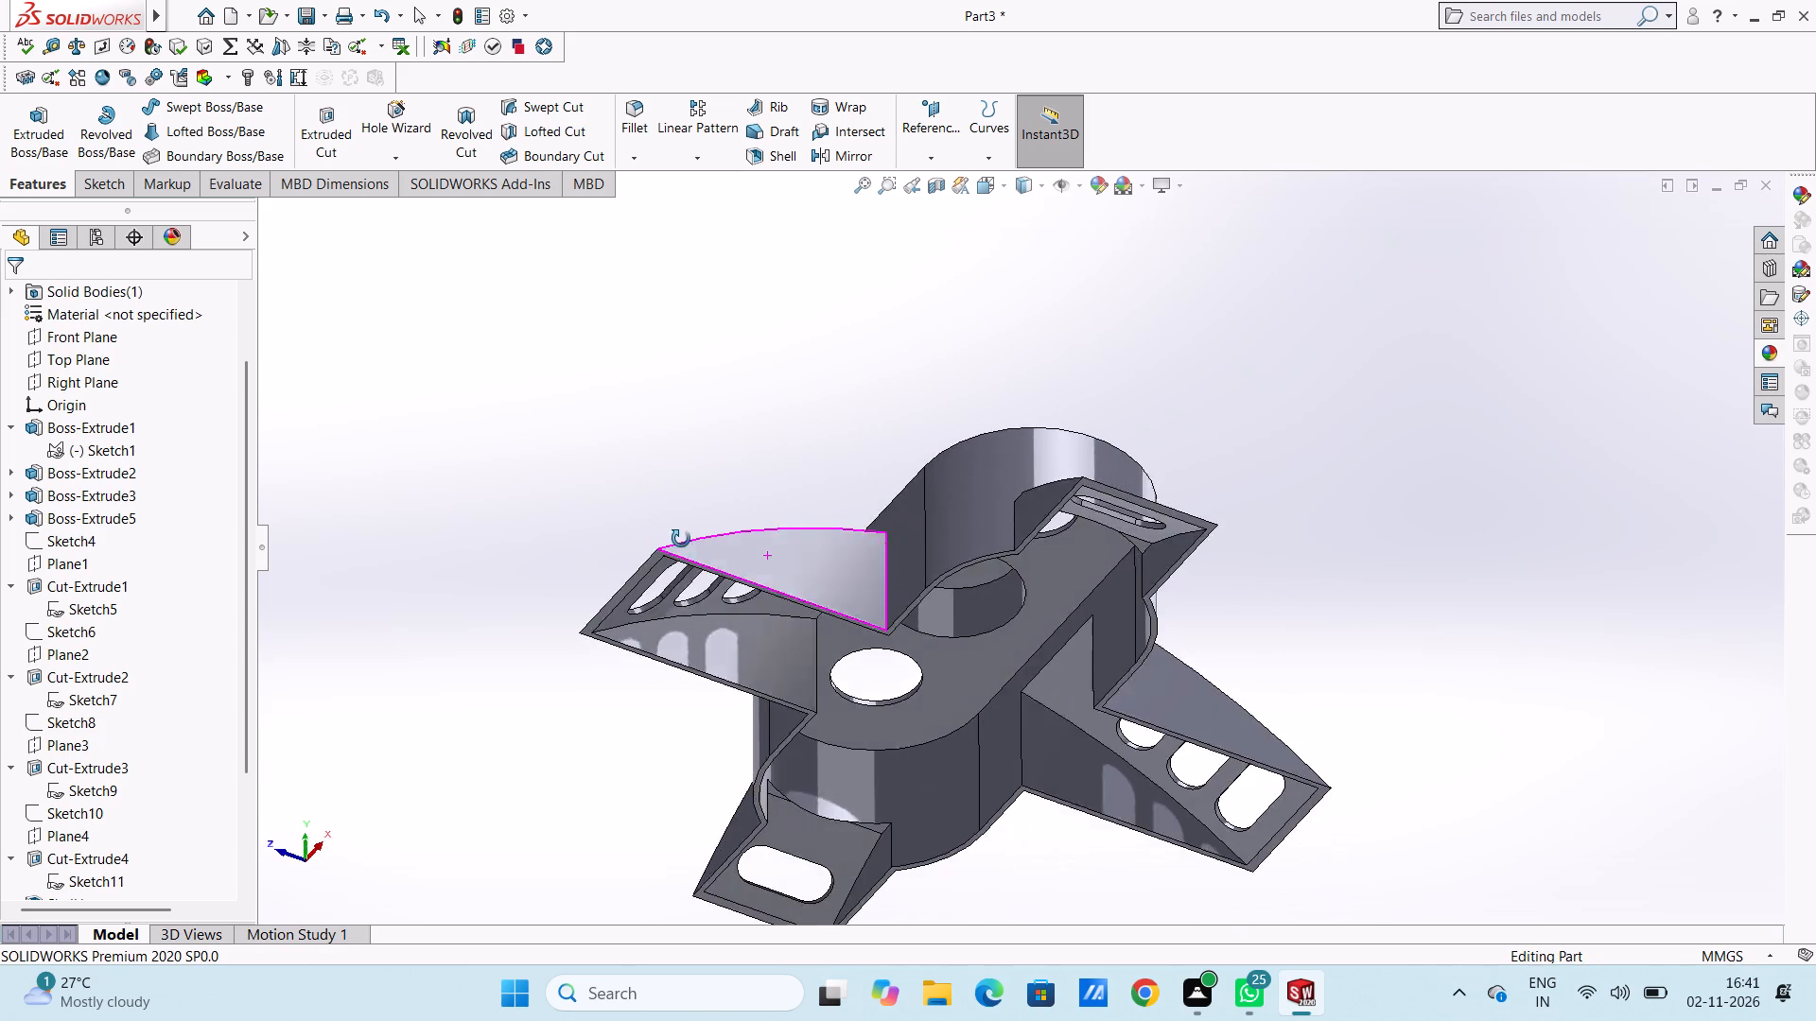
middle_click_drag(681, 539, 651, 443)
middle_click_drag(792, 671, 815, 644)
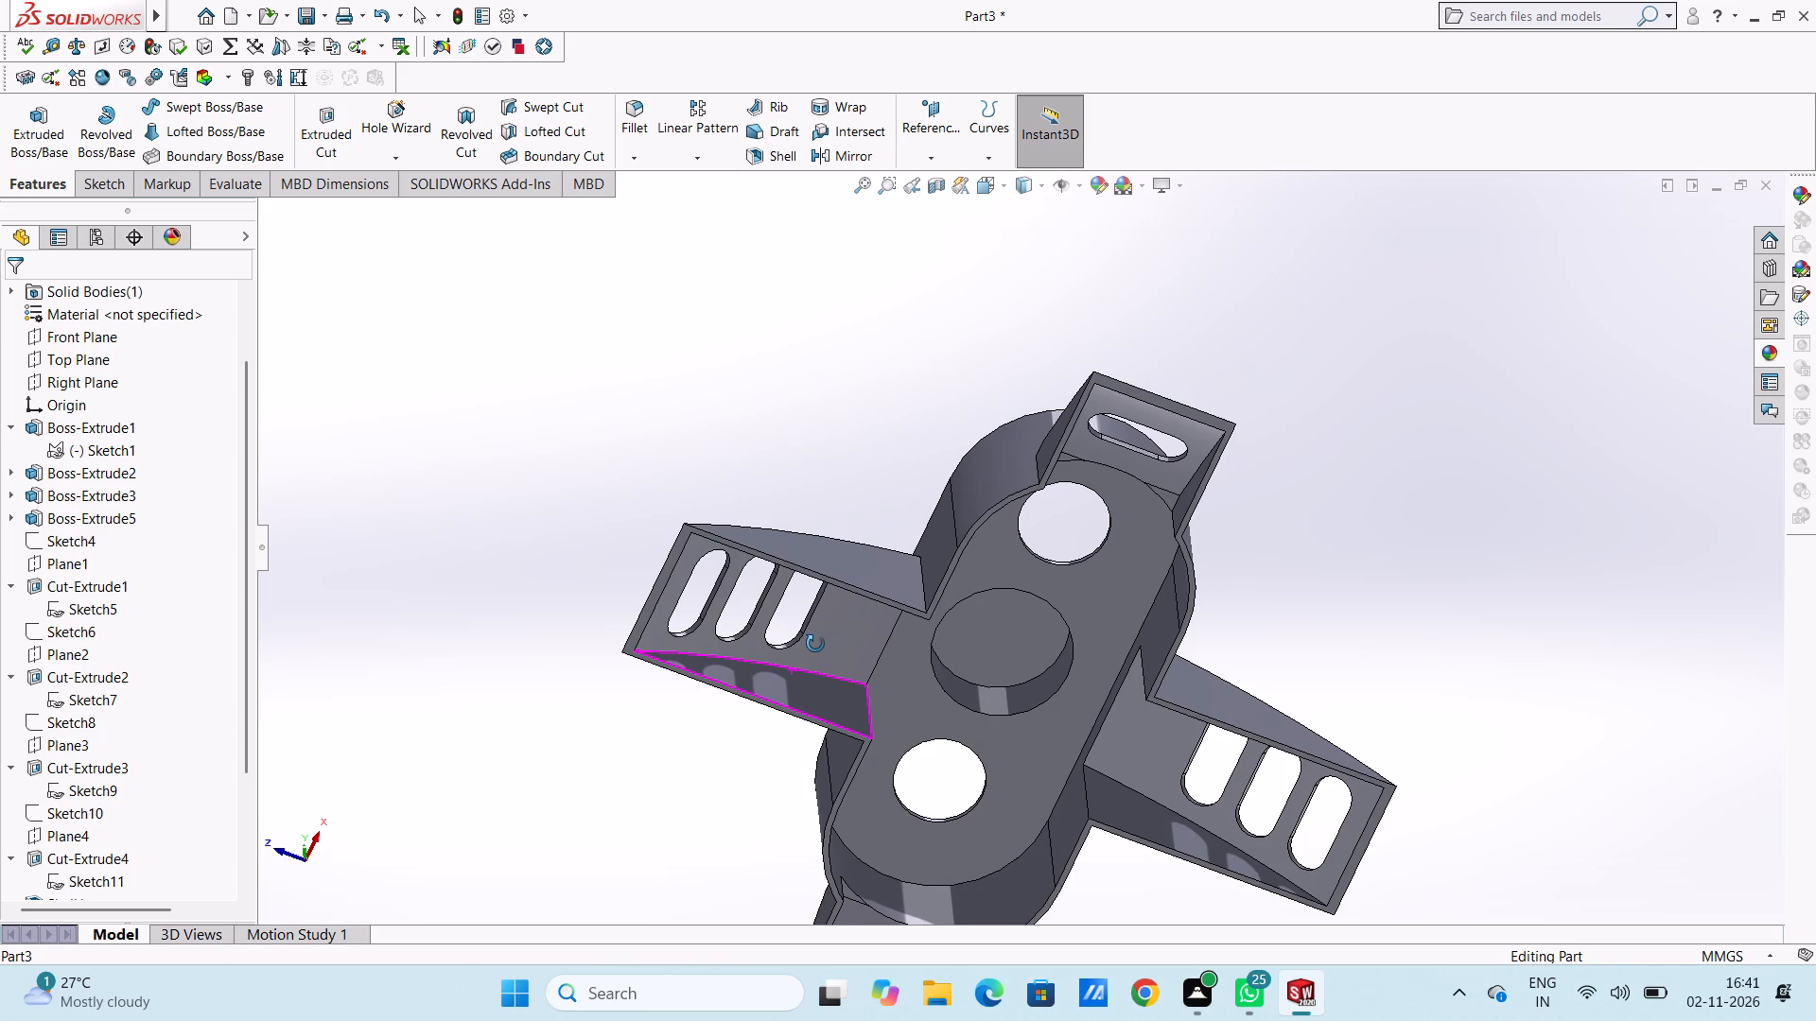
middle_click_drag(815, 644, 856, 473)
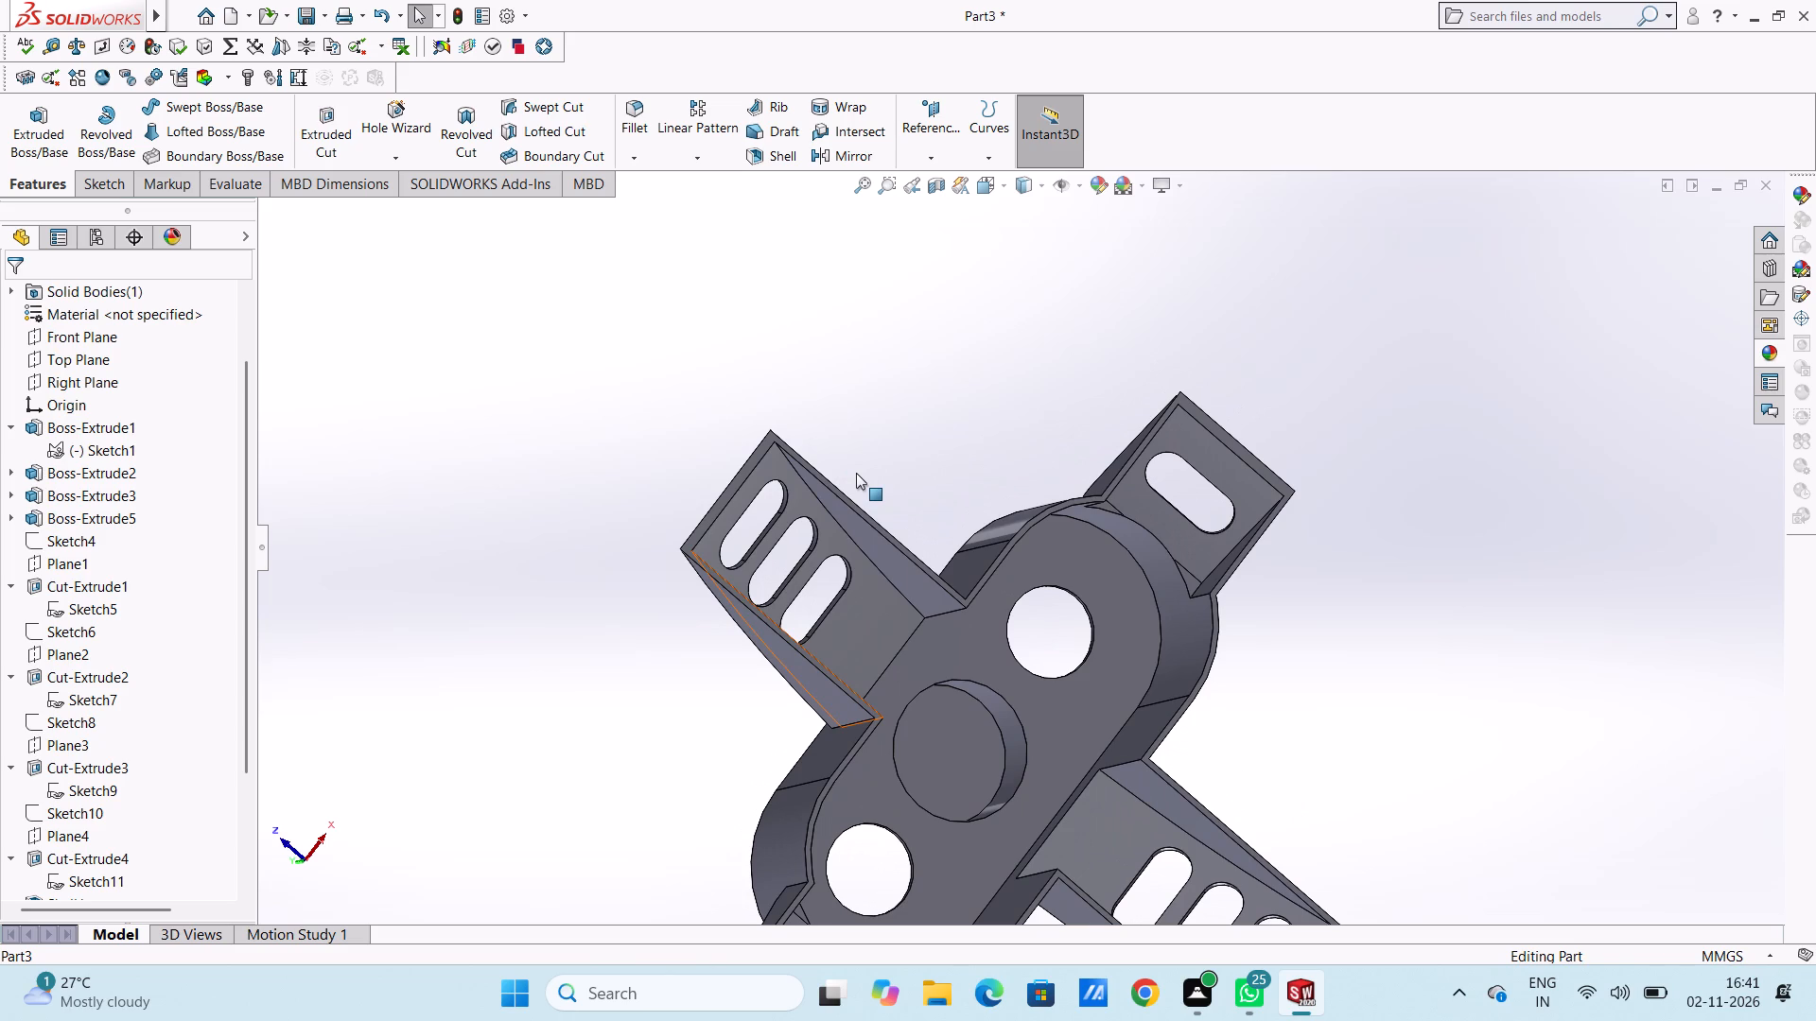
On the oblong body's inner underside face, sketch two circles of 15 mm radius concentric with the two end holes.
key("ctrl+6")
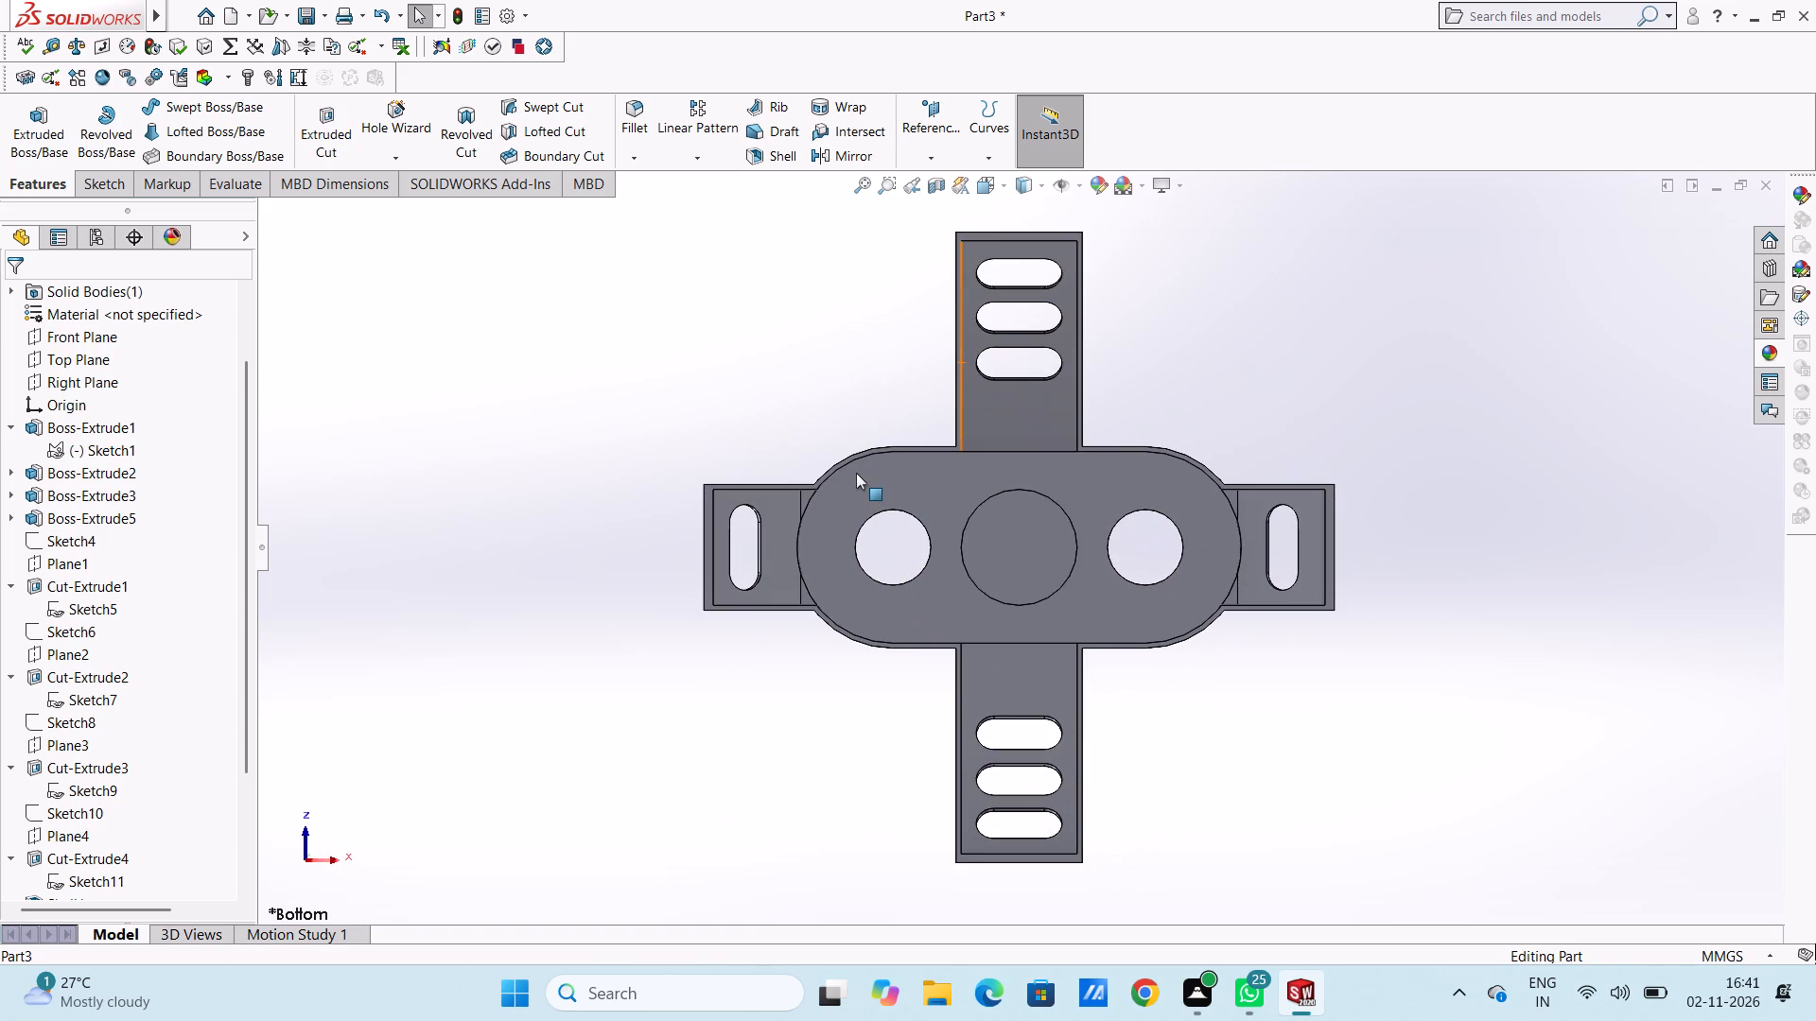
scroll(1025, 586, "down", 1)
left_click(914, 488)
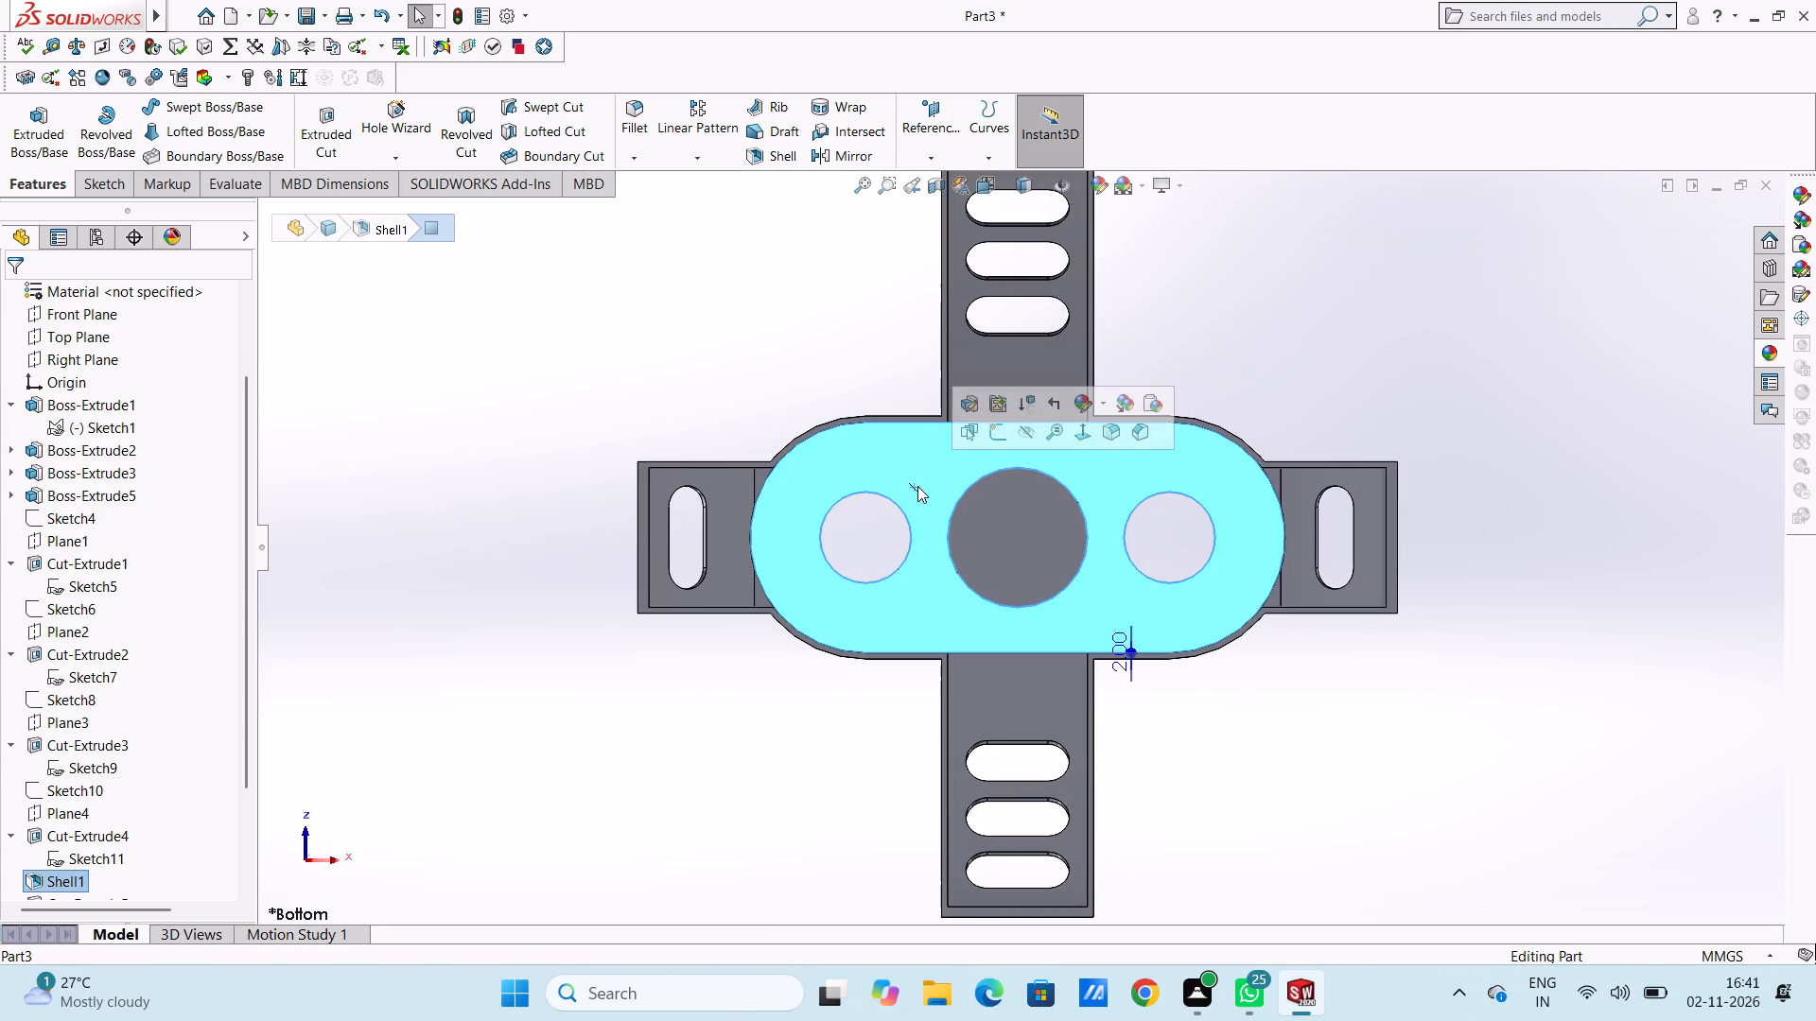
left_click(994, 438)
left_click(771, 377)
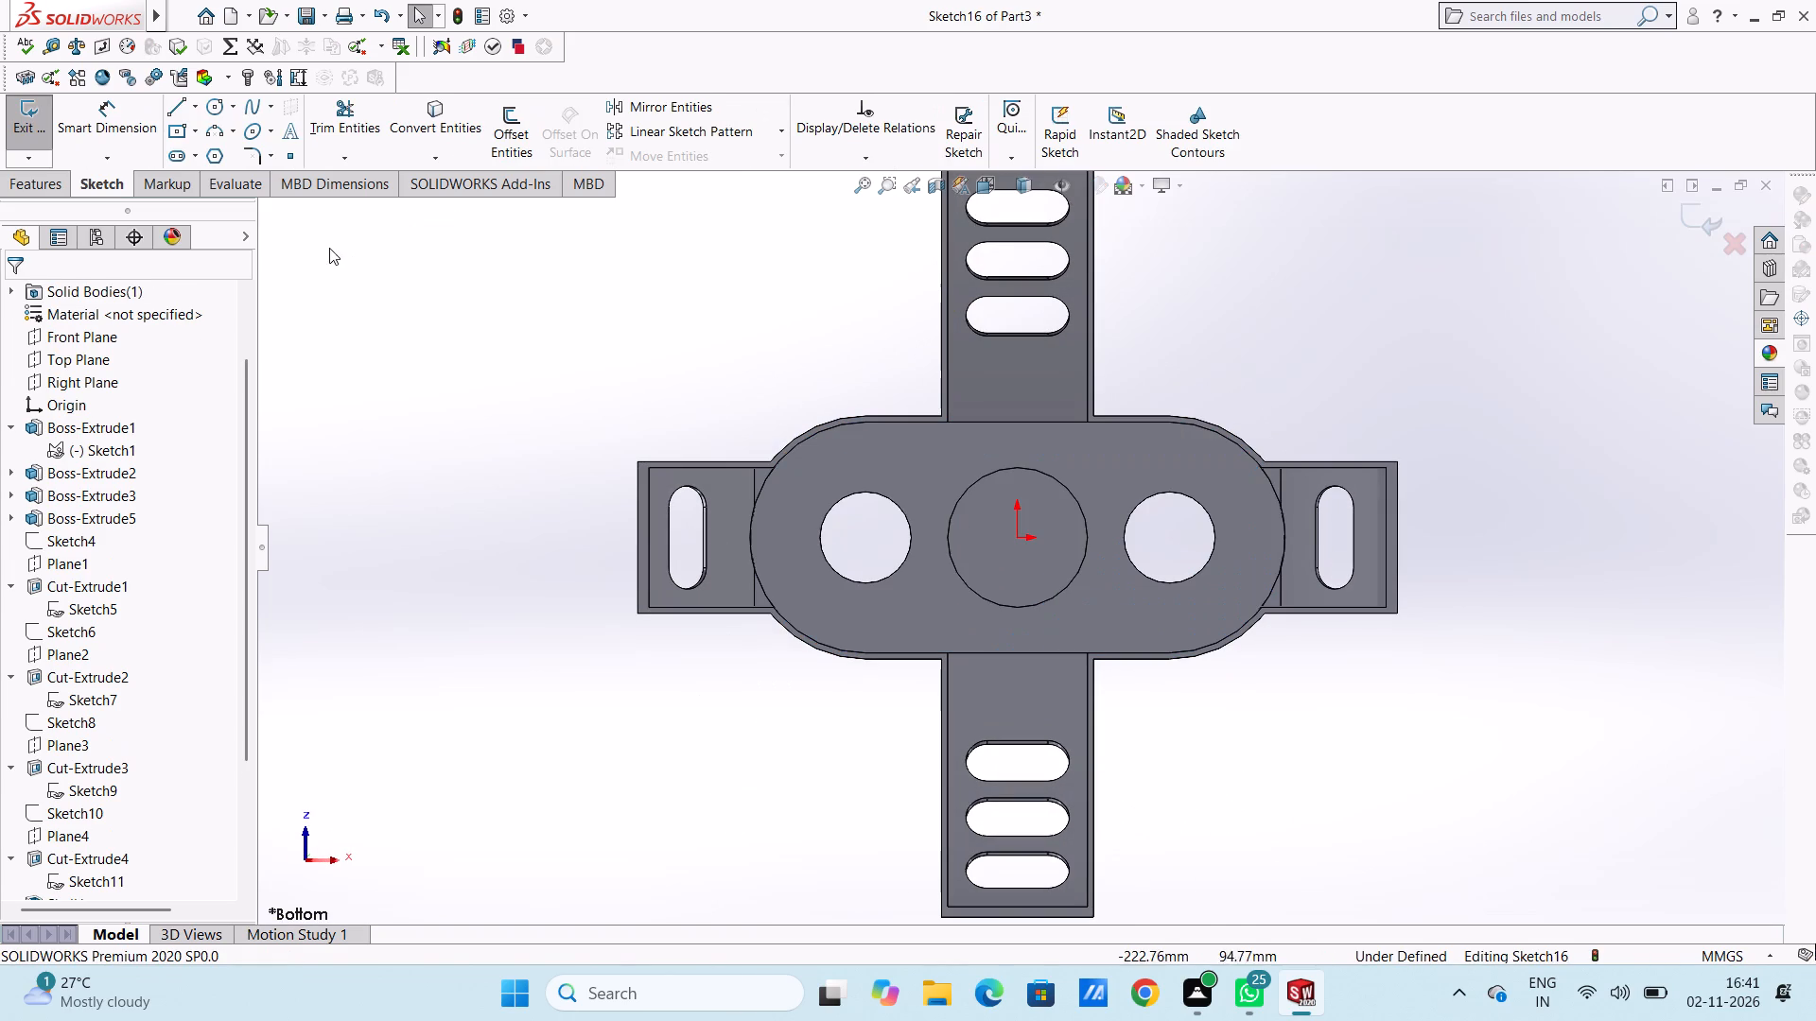
left_click(203, 102)
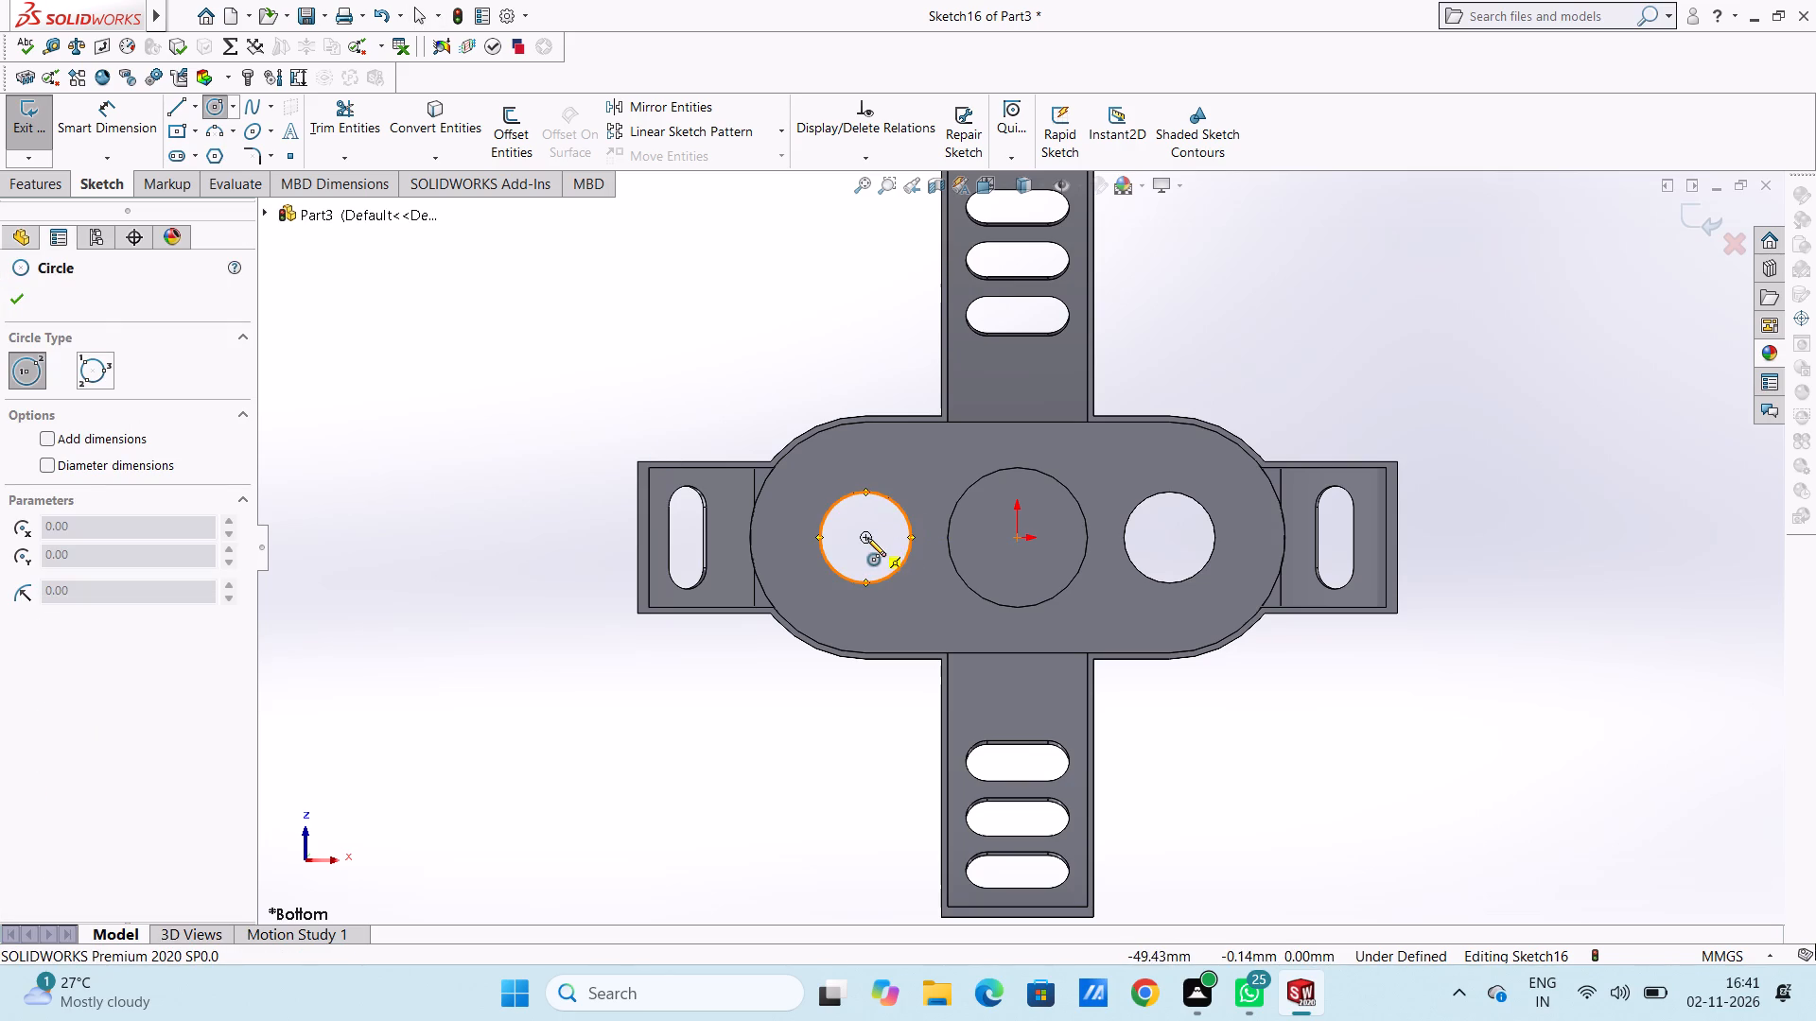
left_click(863, 534)
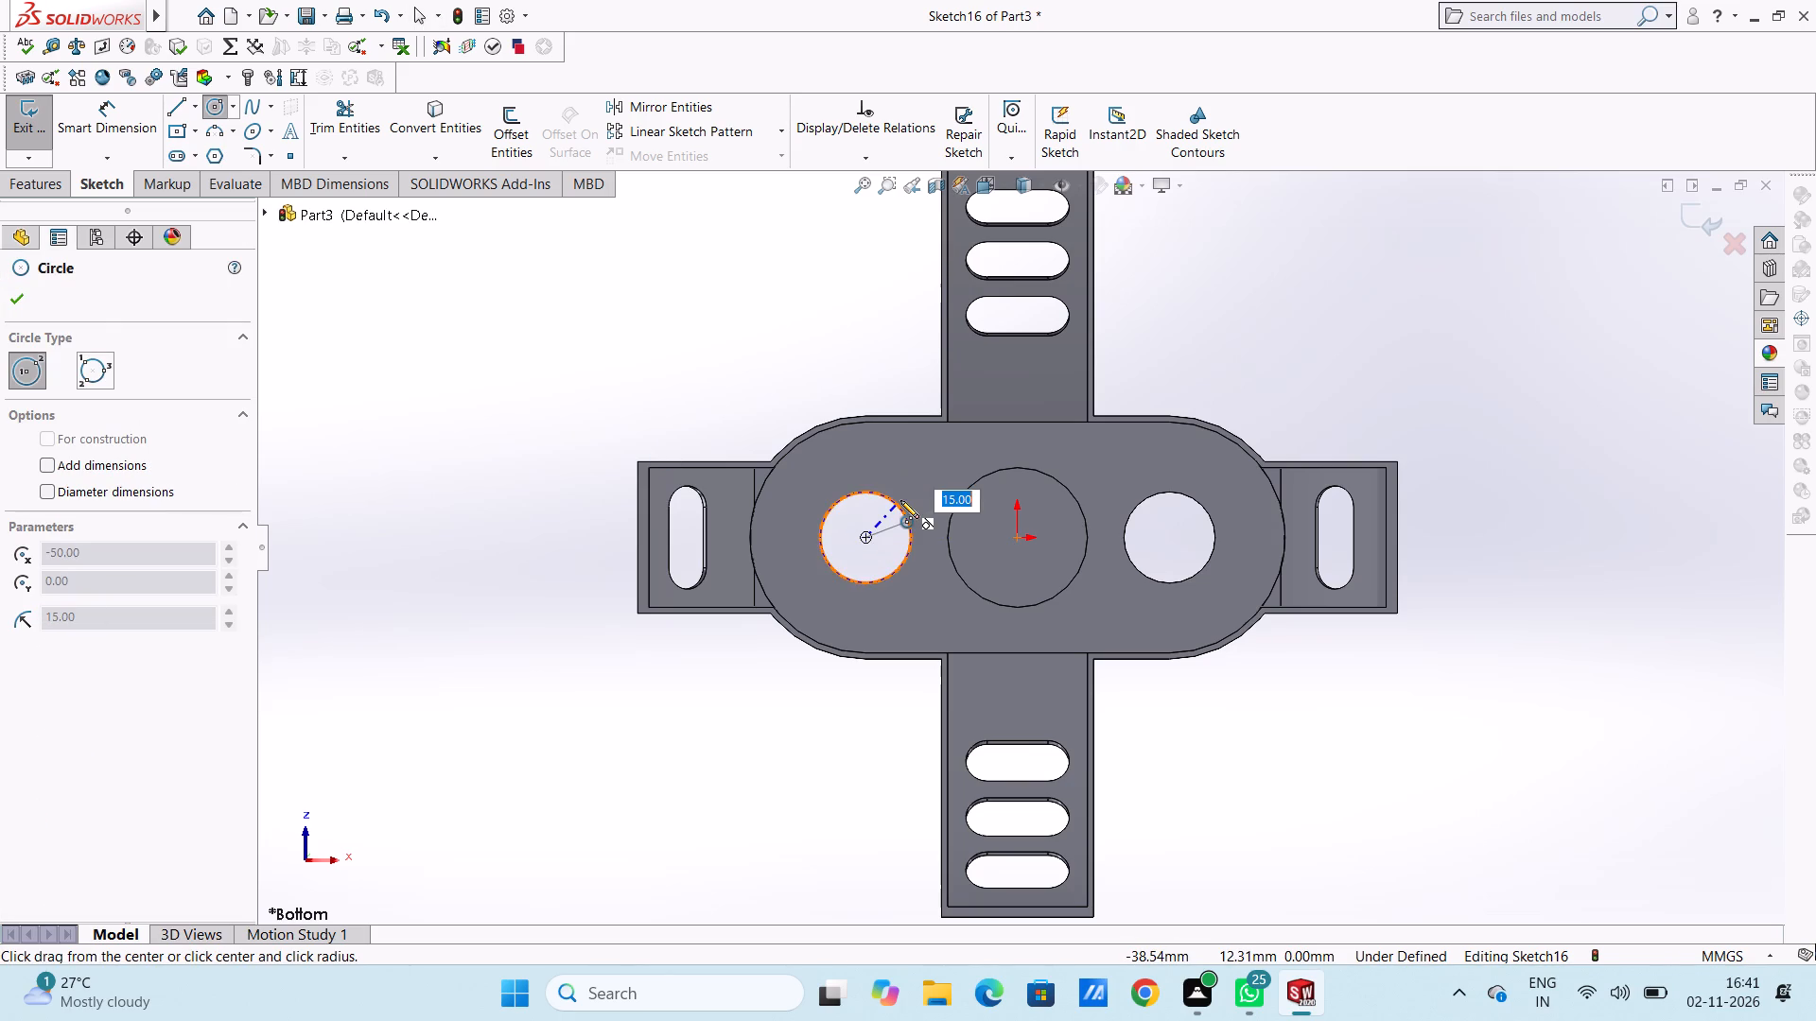
left_click(900, 503)
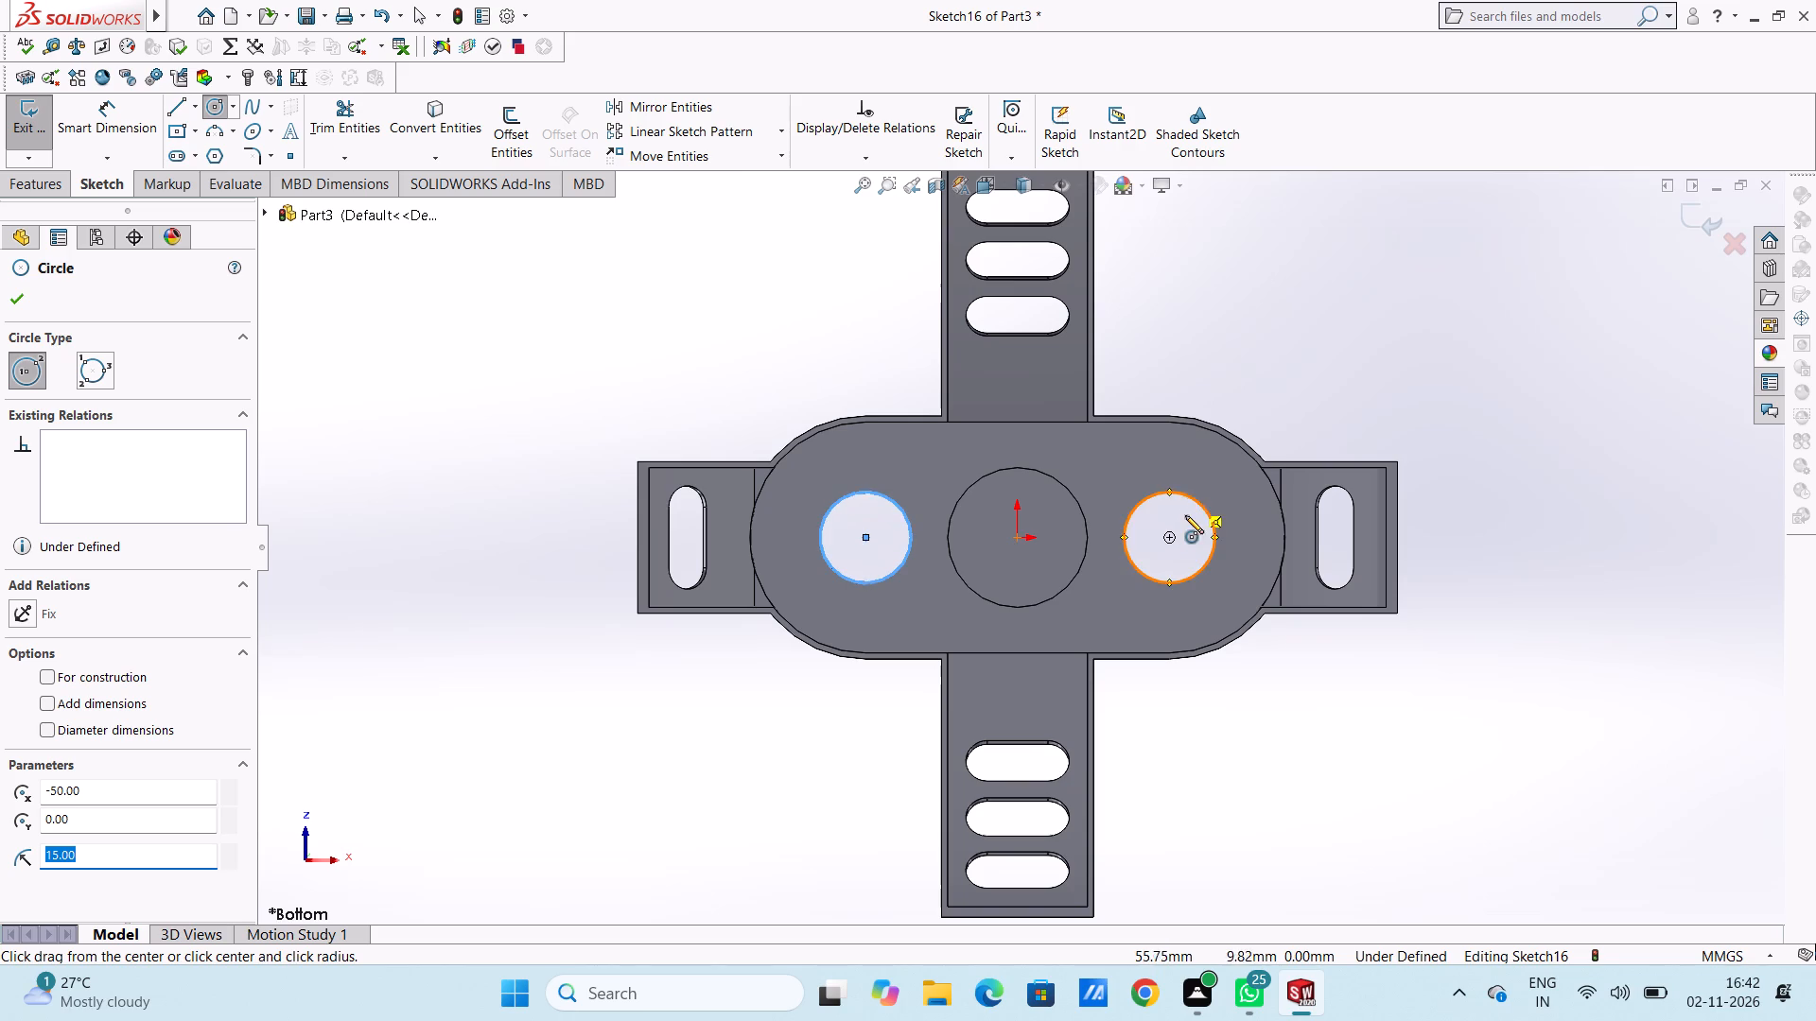
left_click(1169, 536)
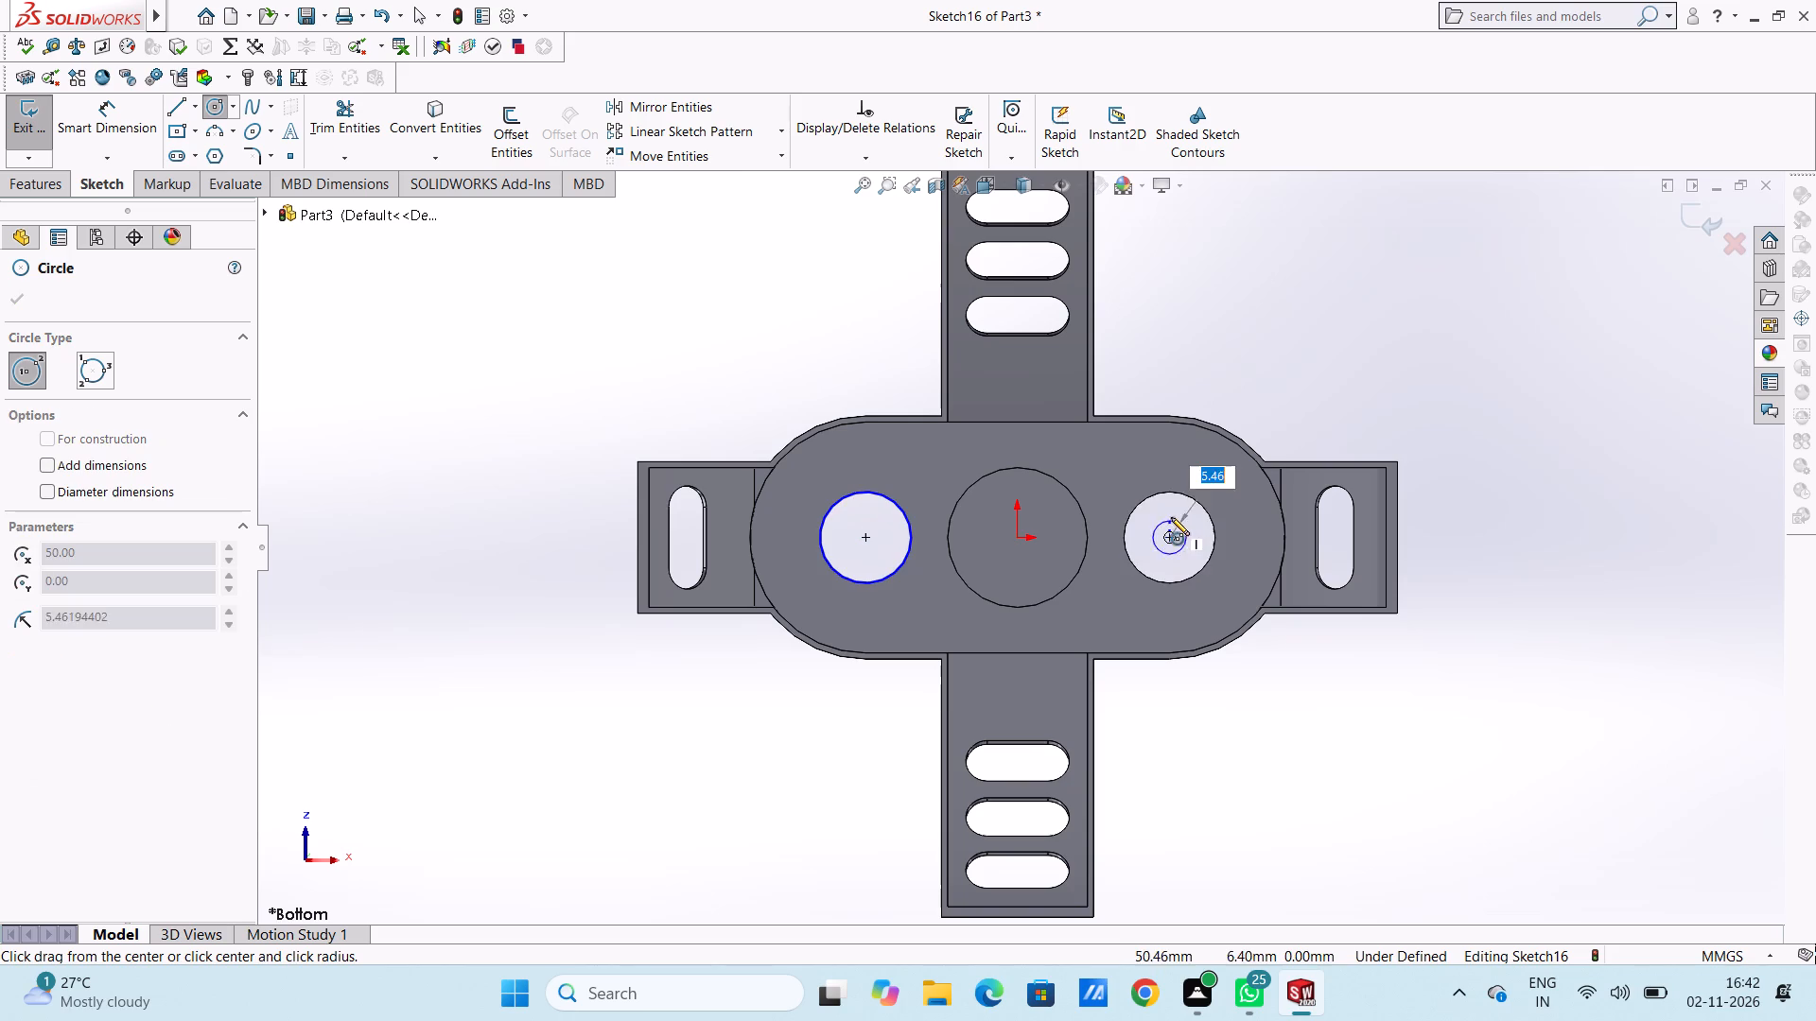
left_click(1186, 497)
right_click(1337, 262)
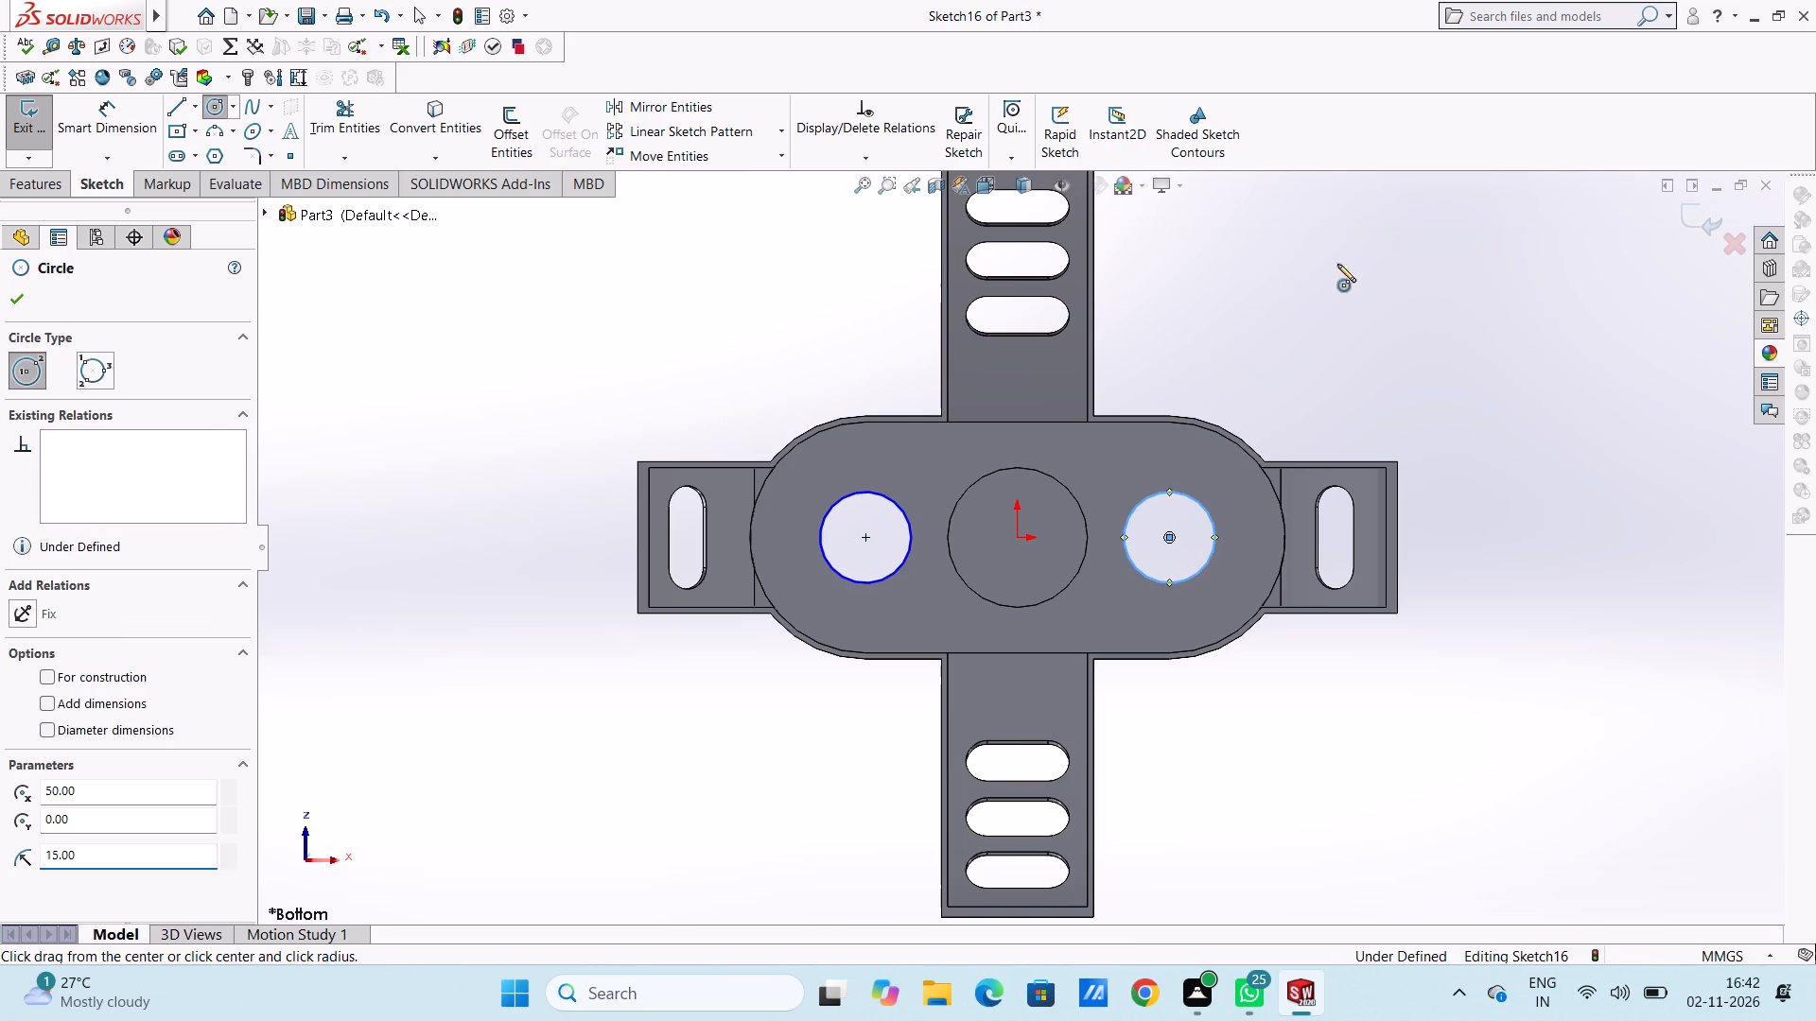
left_click(1353, 278)
left_click(1265, 332)
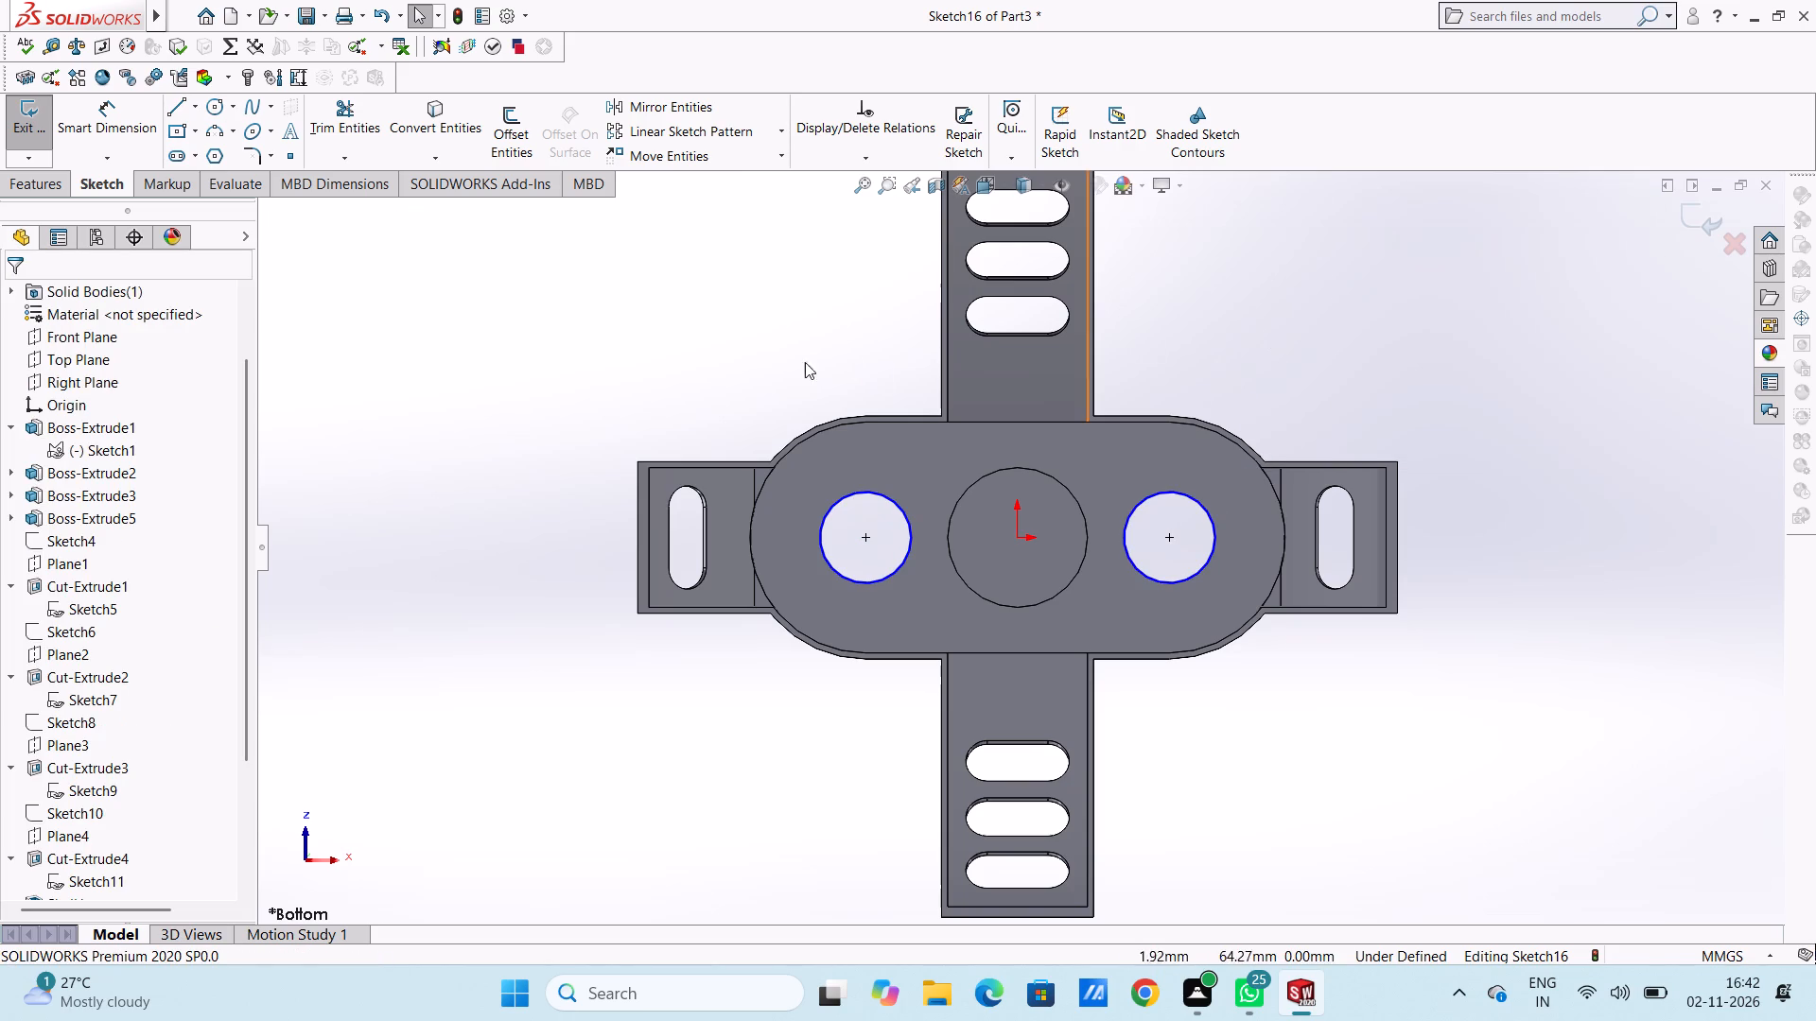
Dimension the negative-X circle with a diameter of 30 mm.
left_click(92, 115)
left_click(881, 495)
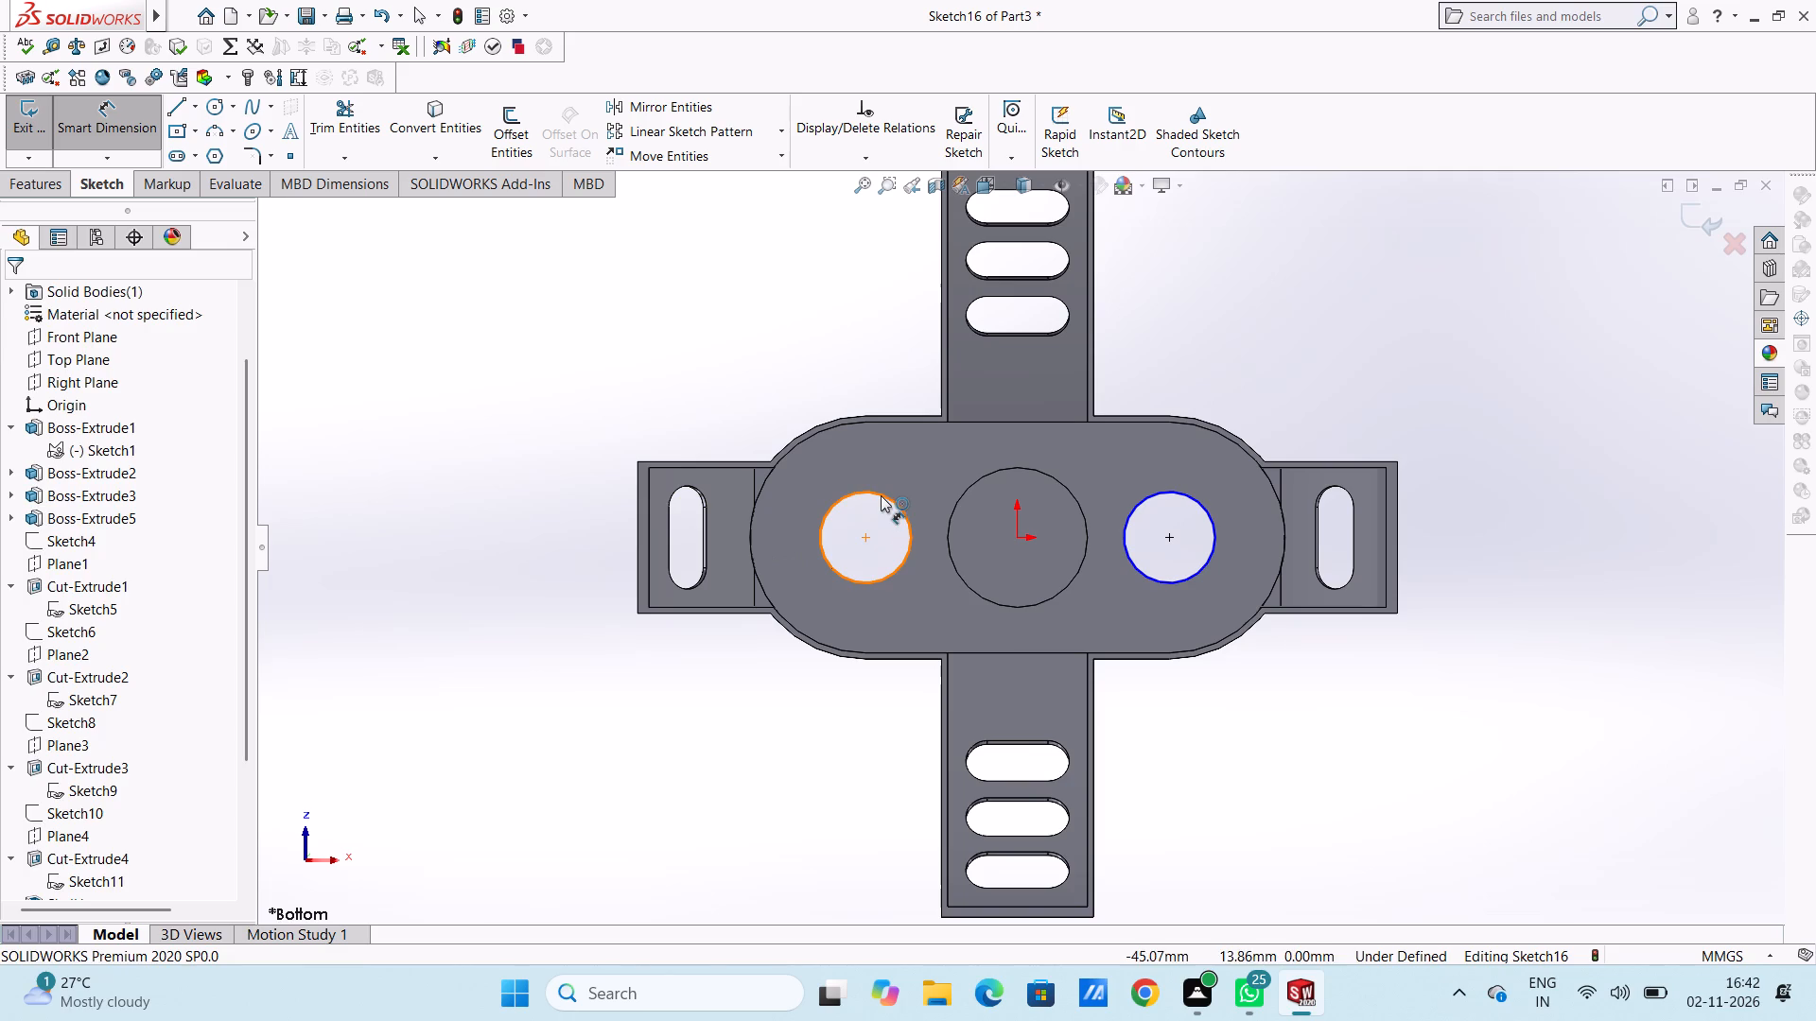
left_click(705, 347)
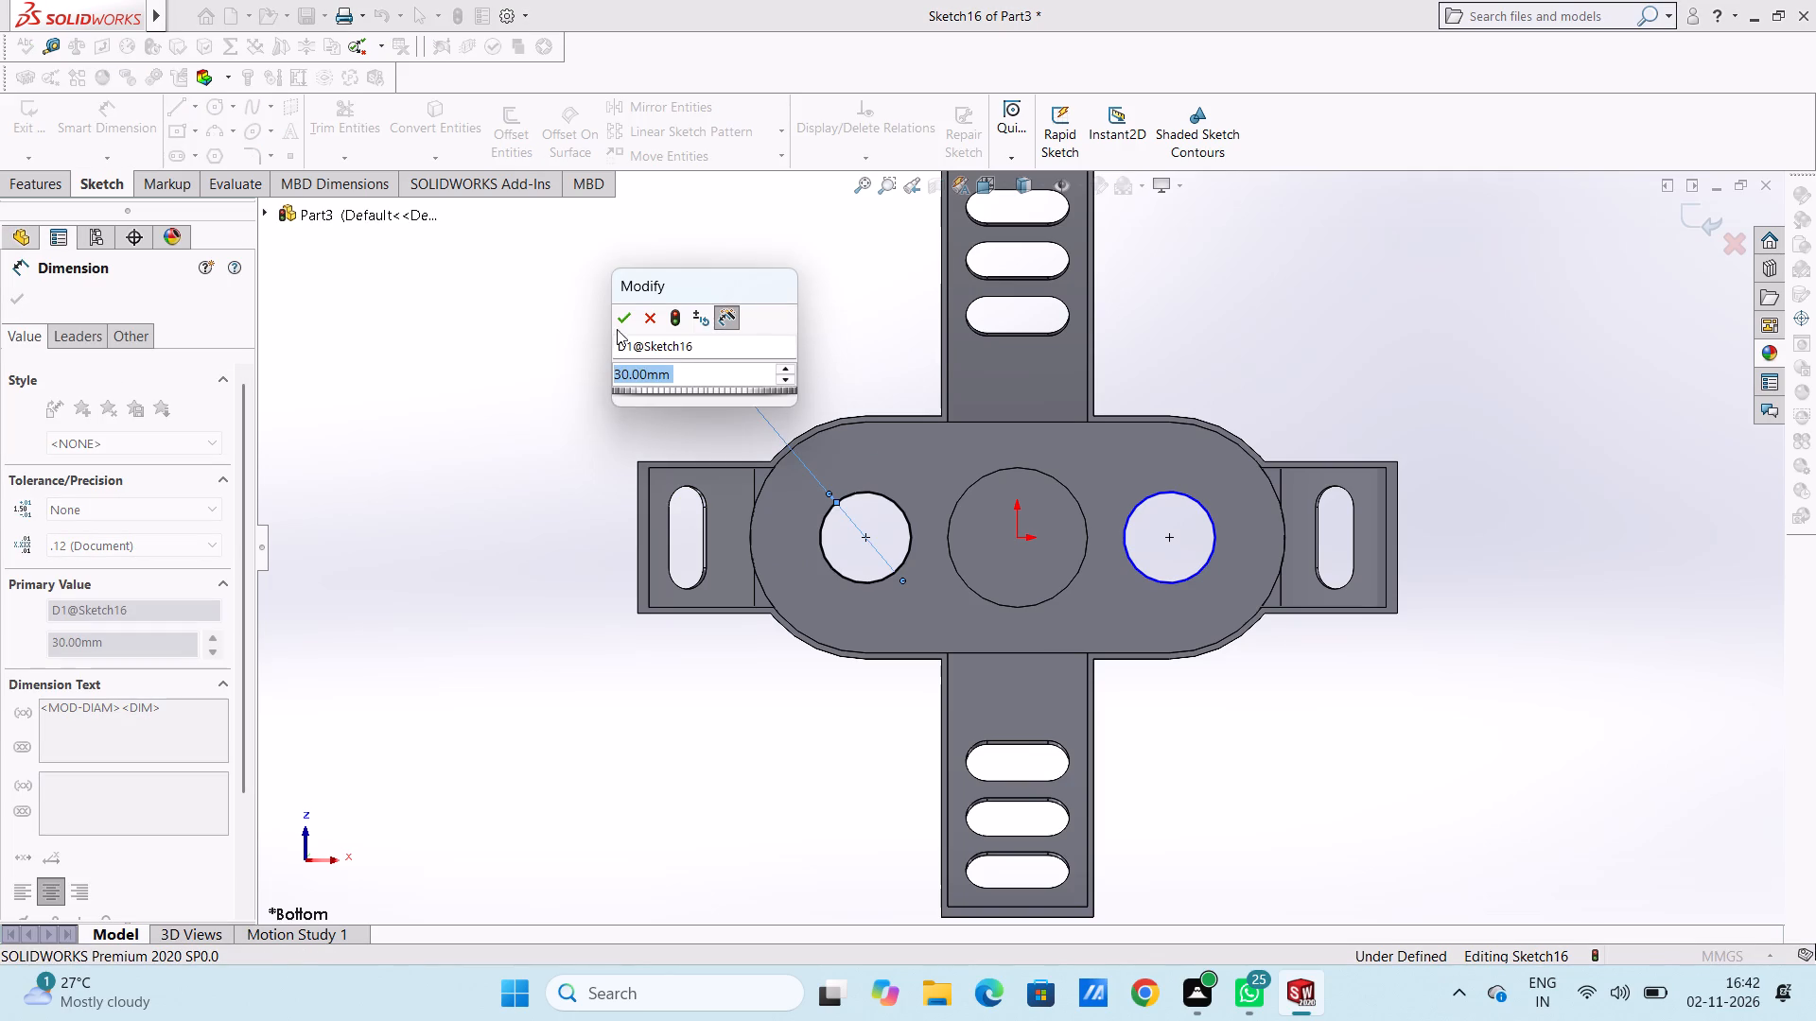
left_click(620, 323)
left_click(611, 316)
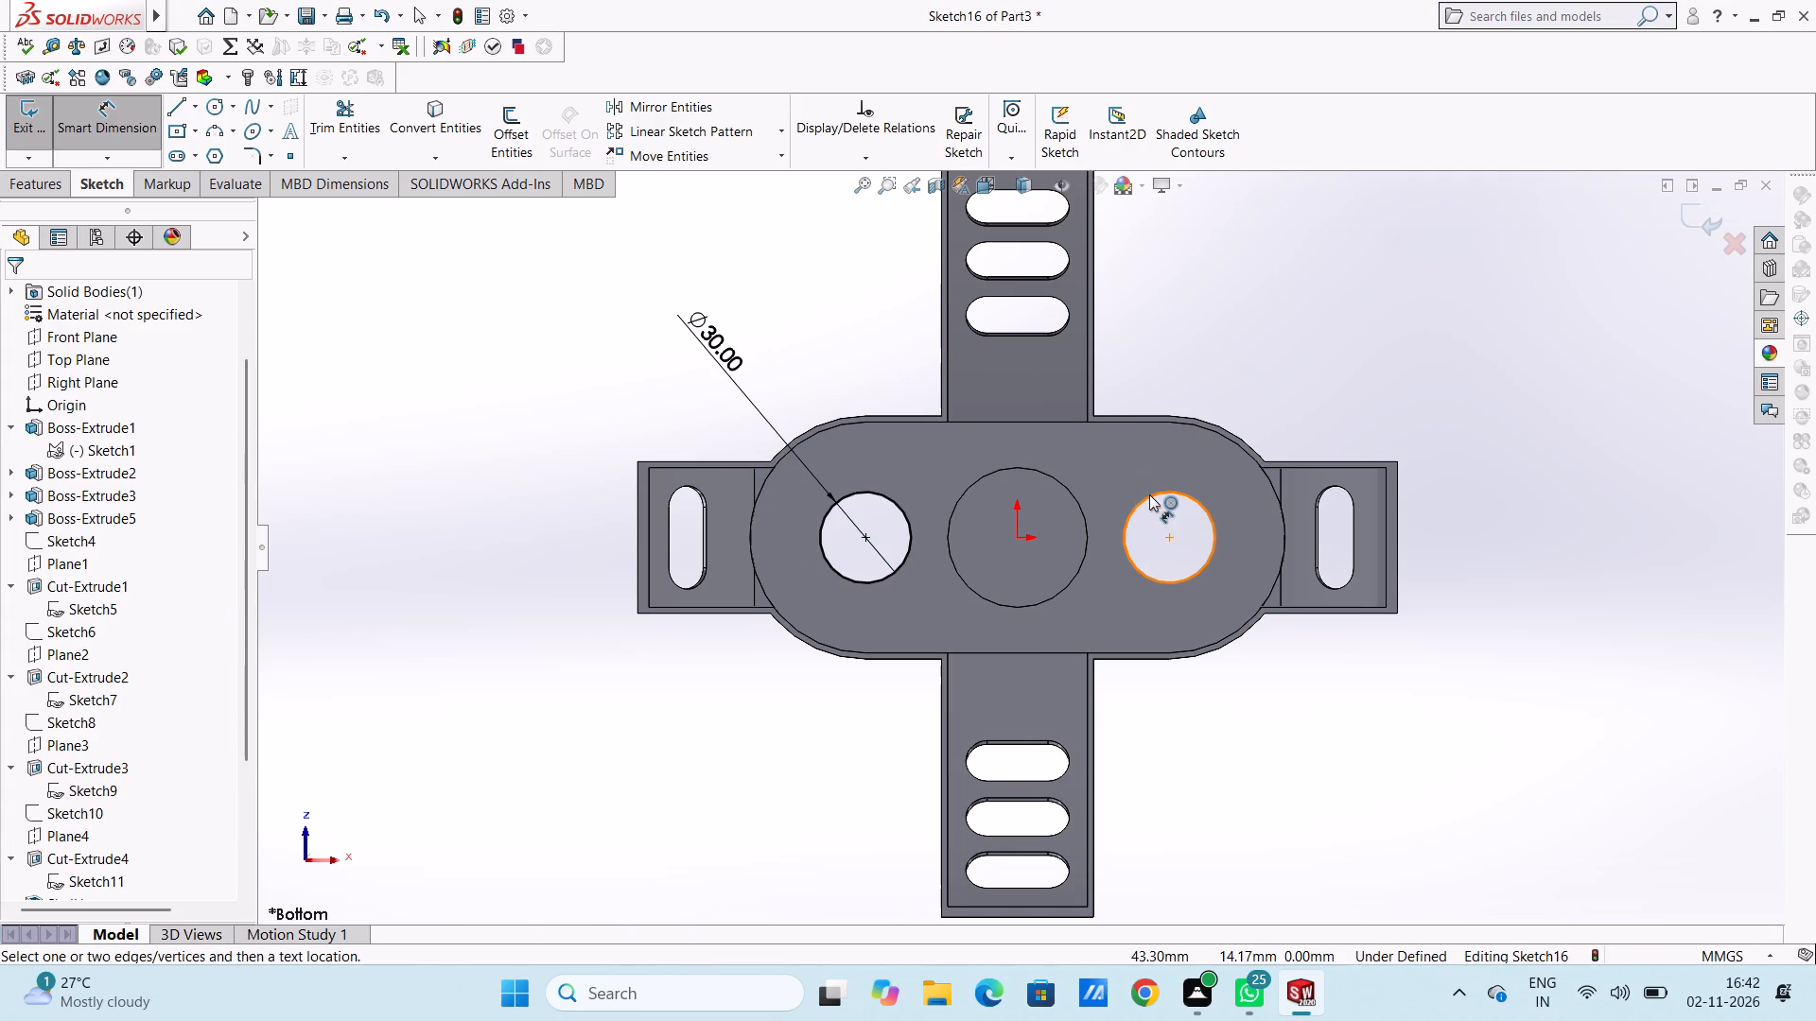
Dimension the positive-X circle with a diameter of 30 mm.
left_click(1149, 494)
left_click(1378, 313)
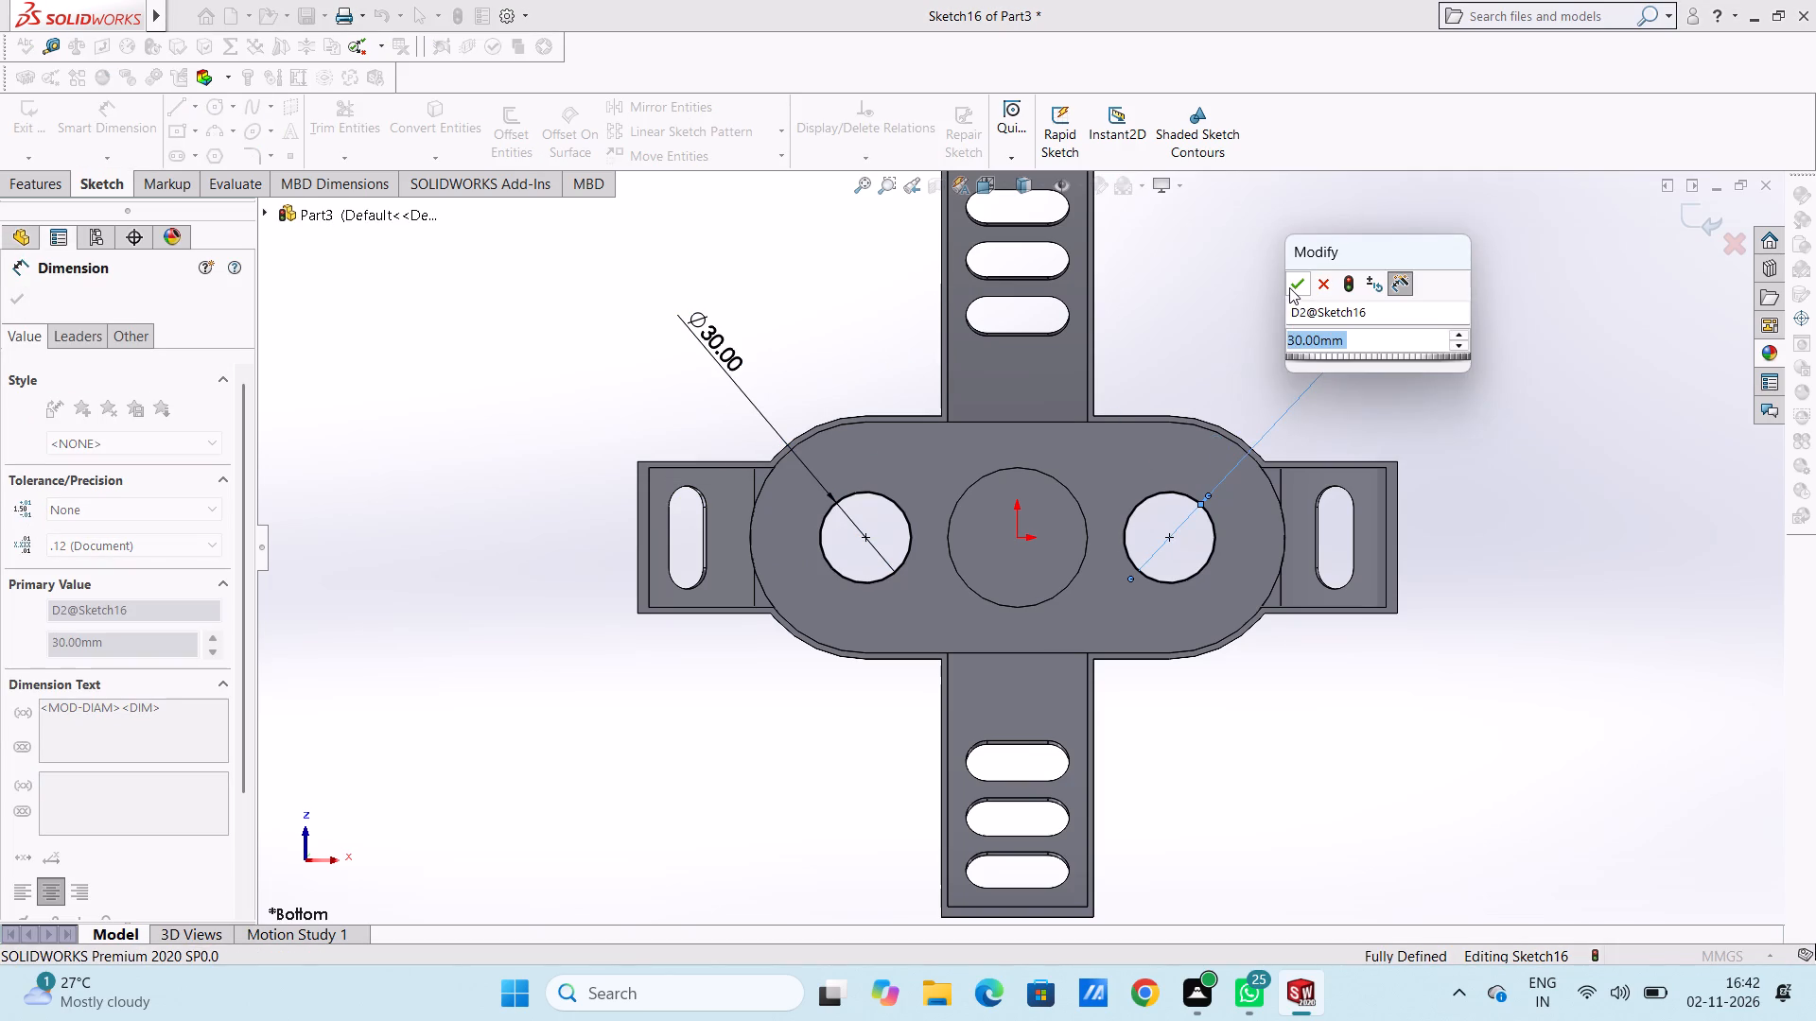
left_click(1289, 287)
left_click(1255, 286)
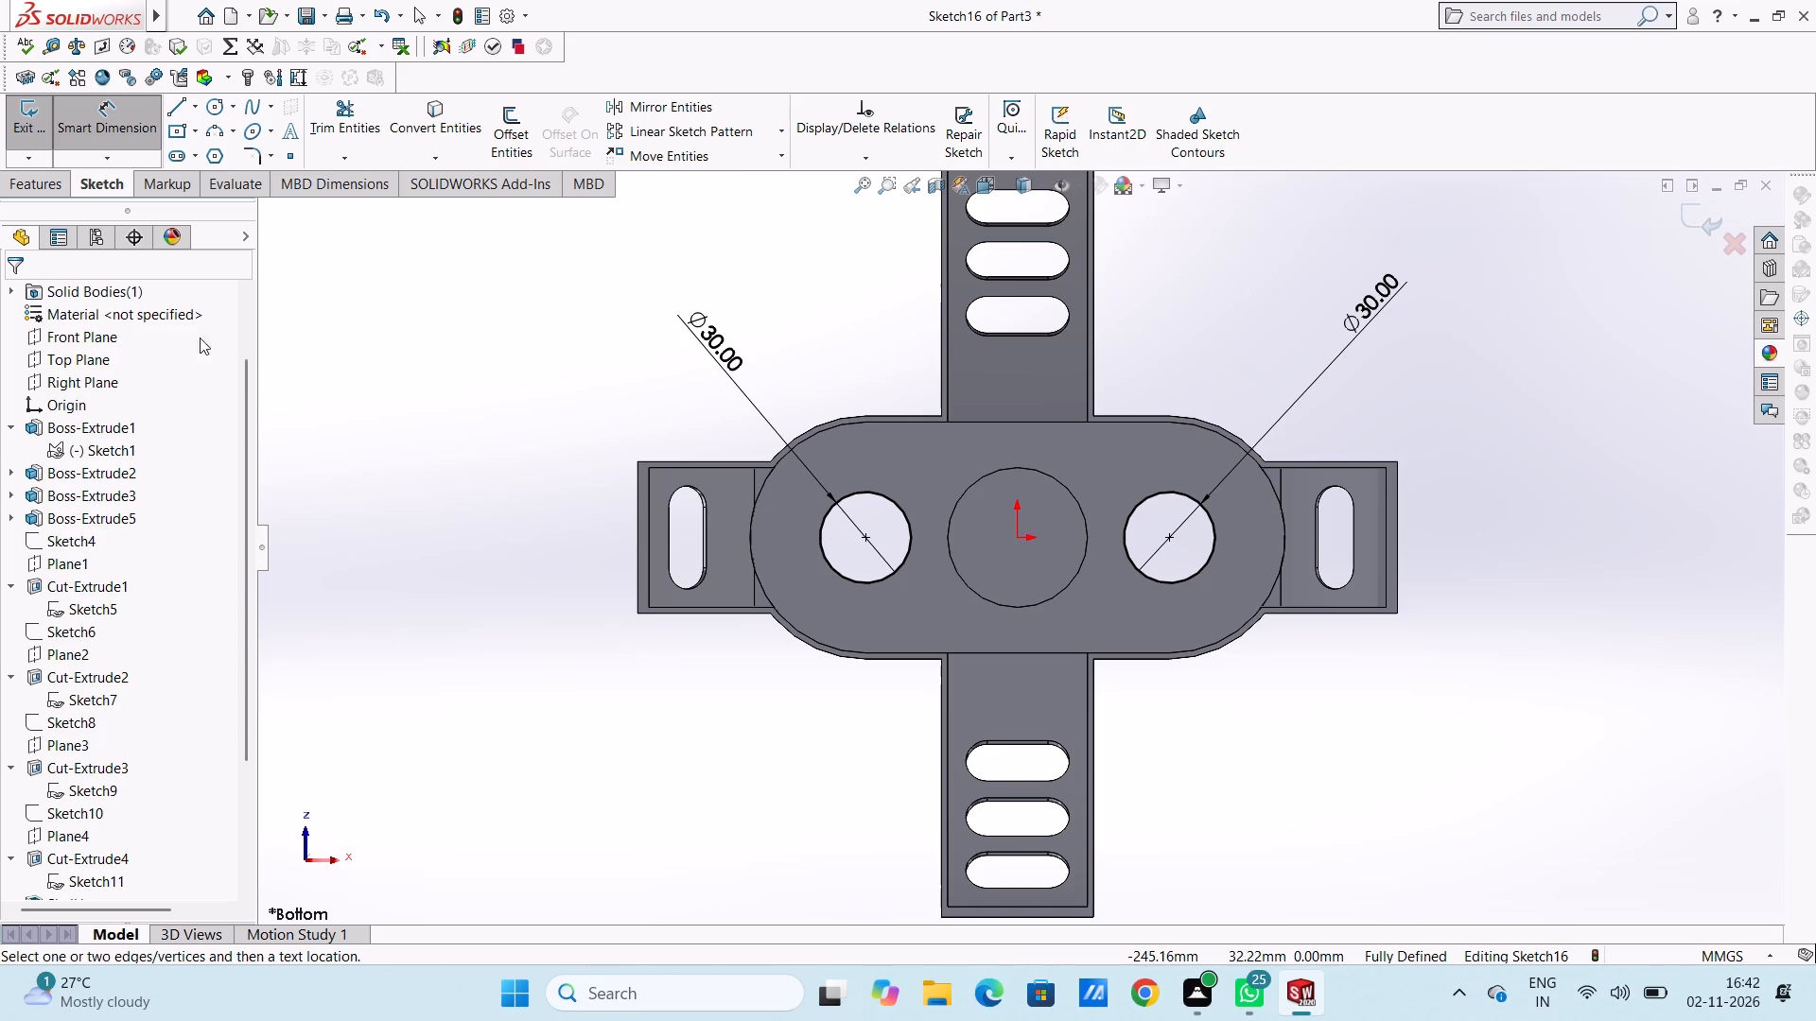
left_click(113, 125)
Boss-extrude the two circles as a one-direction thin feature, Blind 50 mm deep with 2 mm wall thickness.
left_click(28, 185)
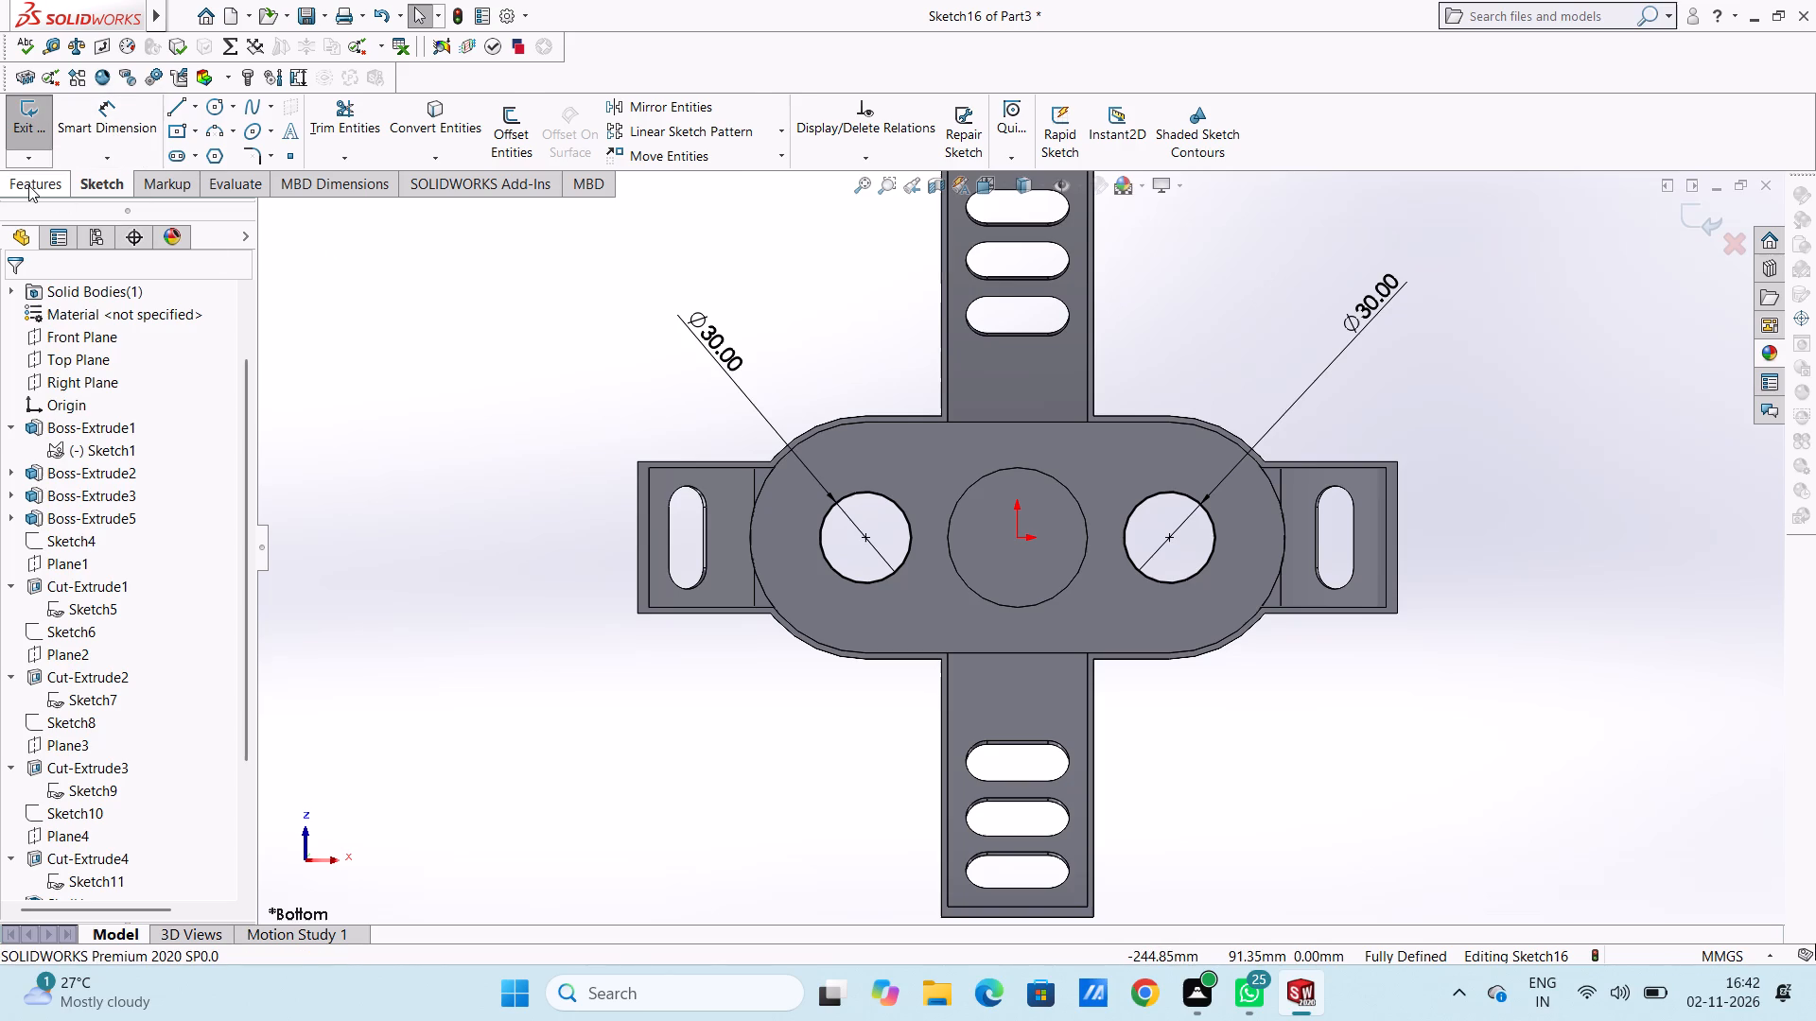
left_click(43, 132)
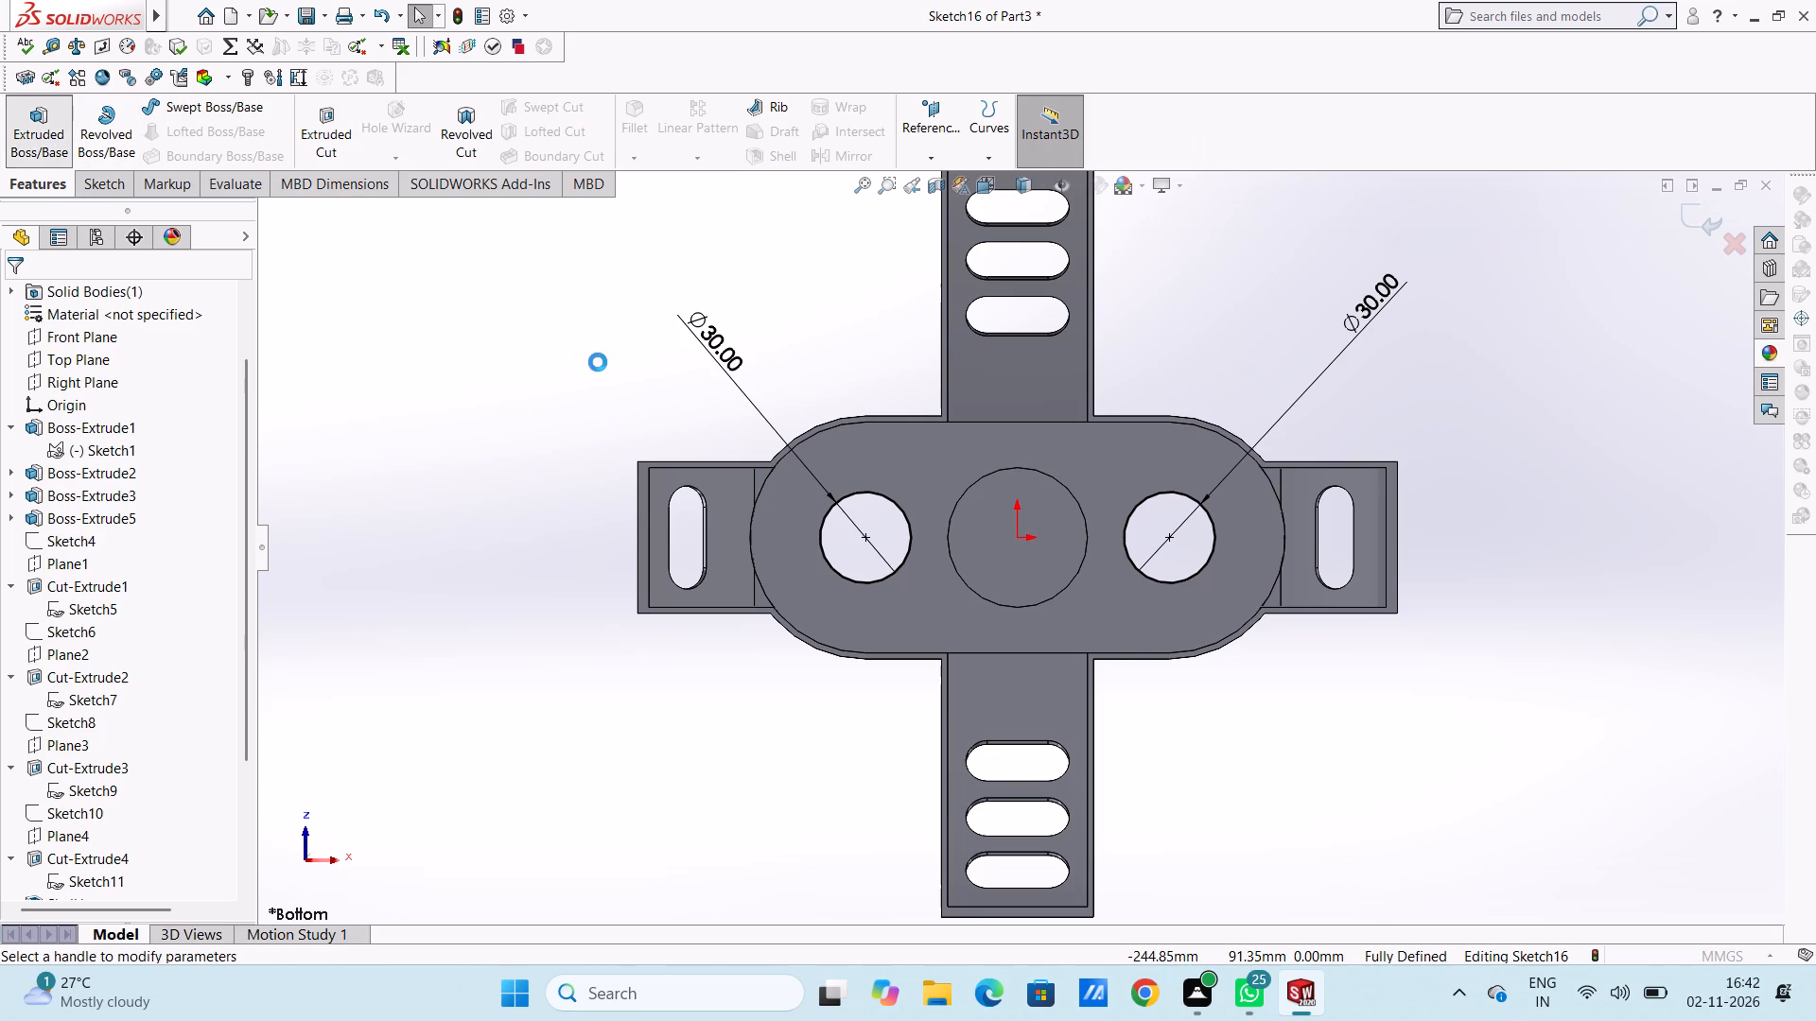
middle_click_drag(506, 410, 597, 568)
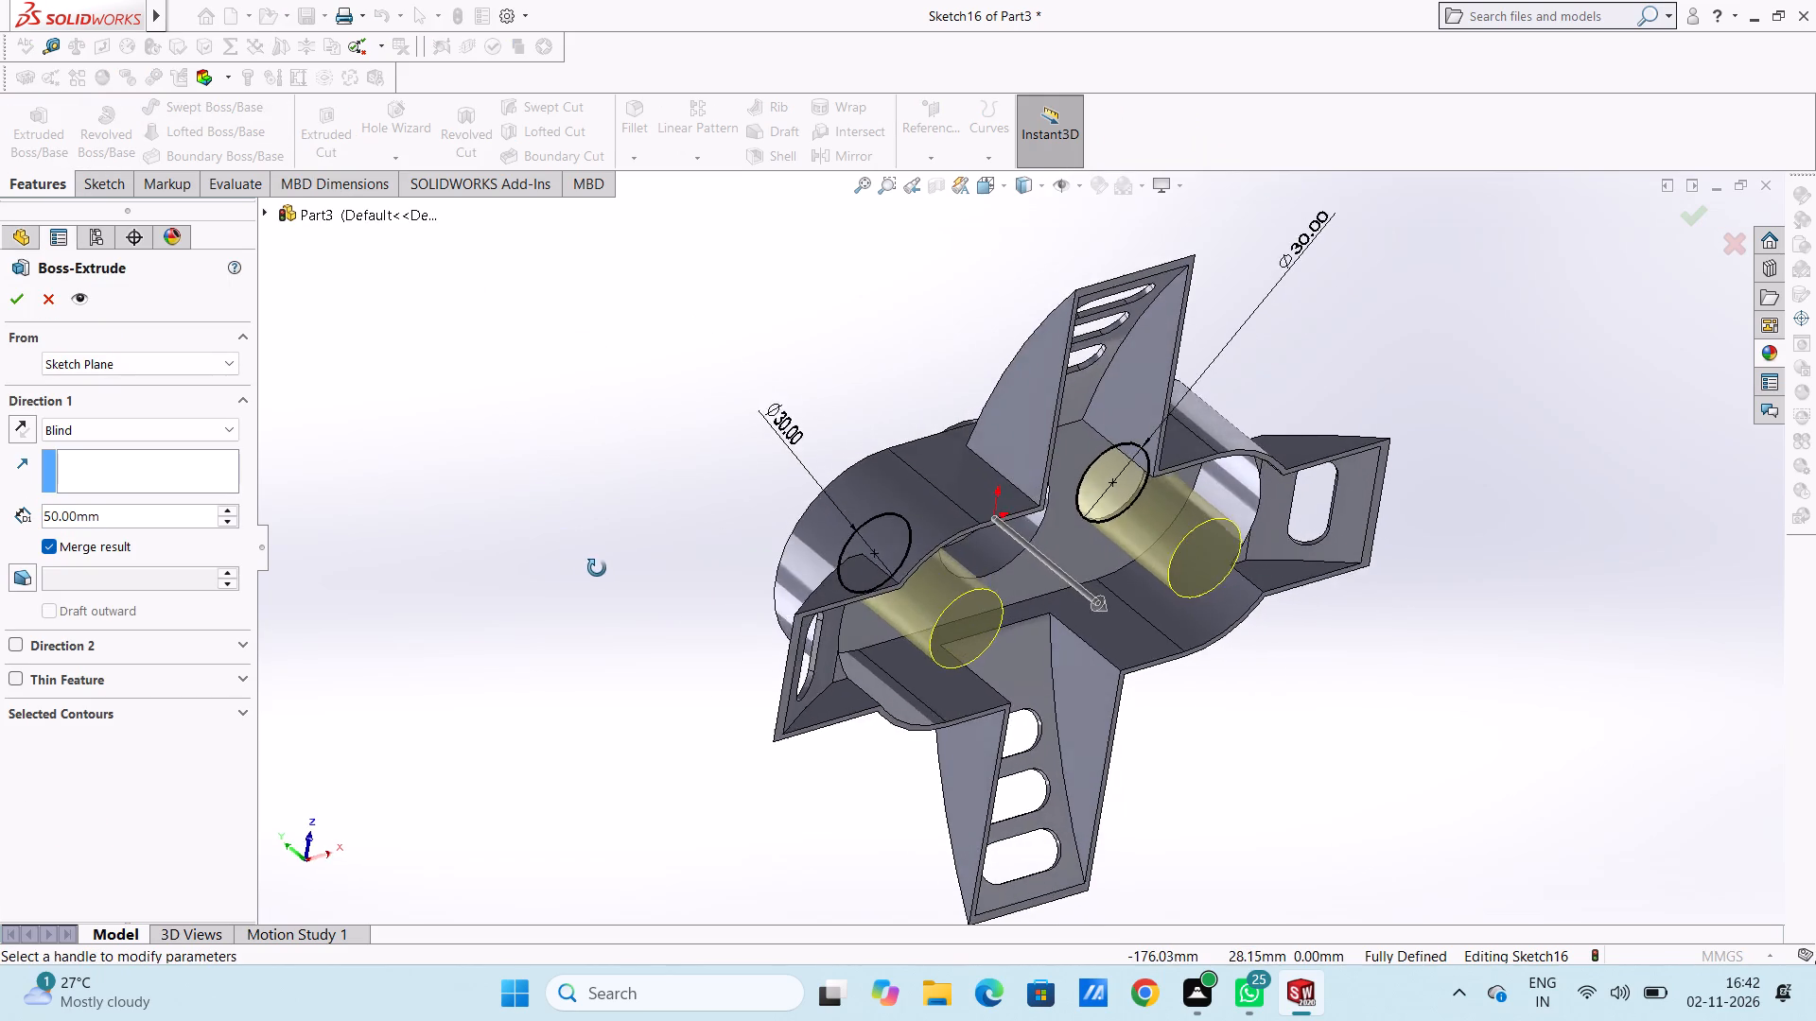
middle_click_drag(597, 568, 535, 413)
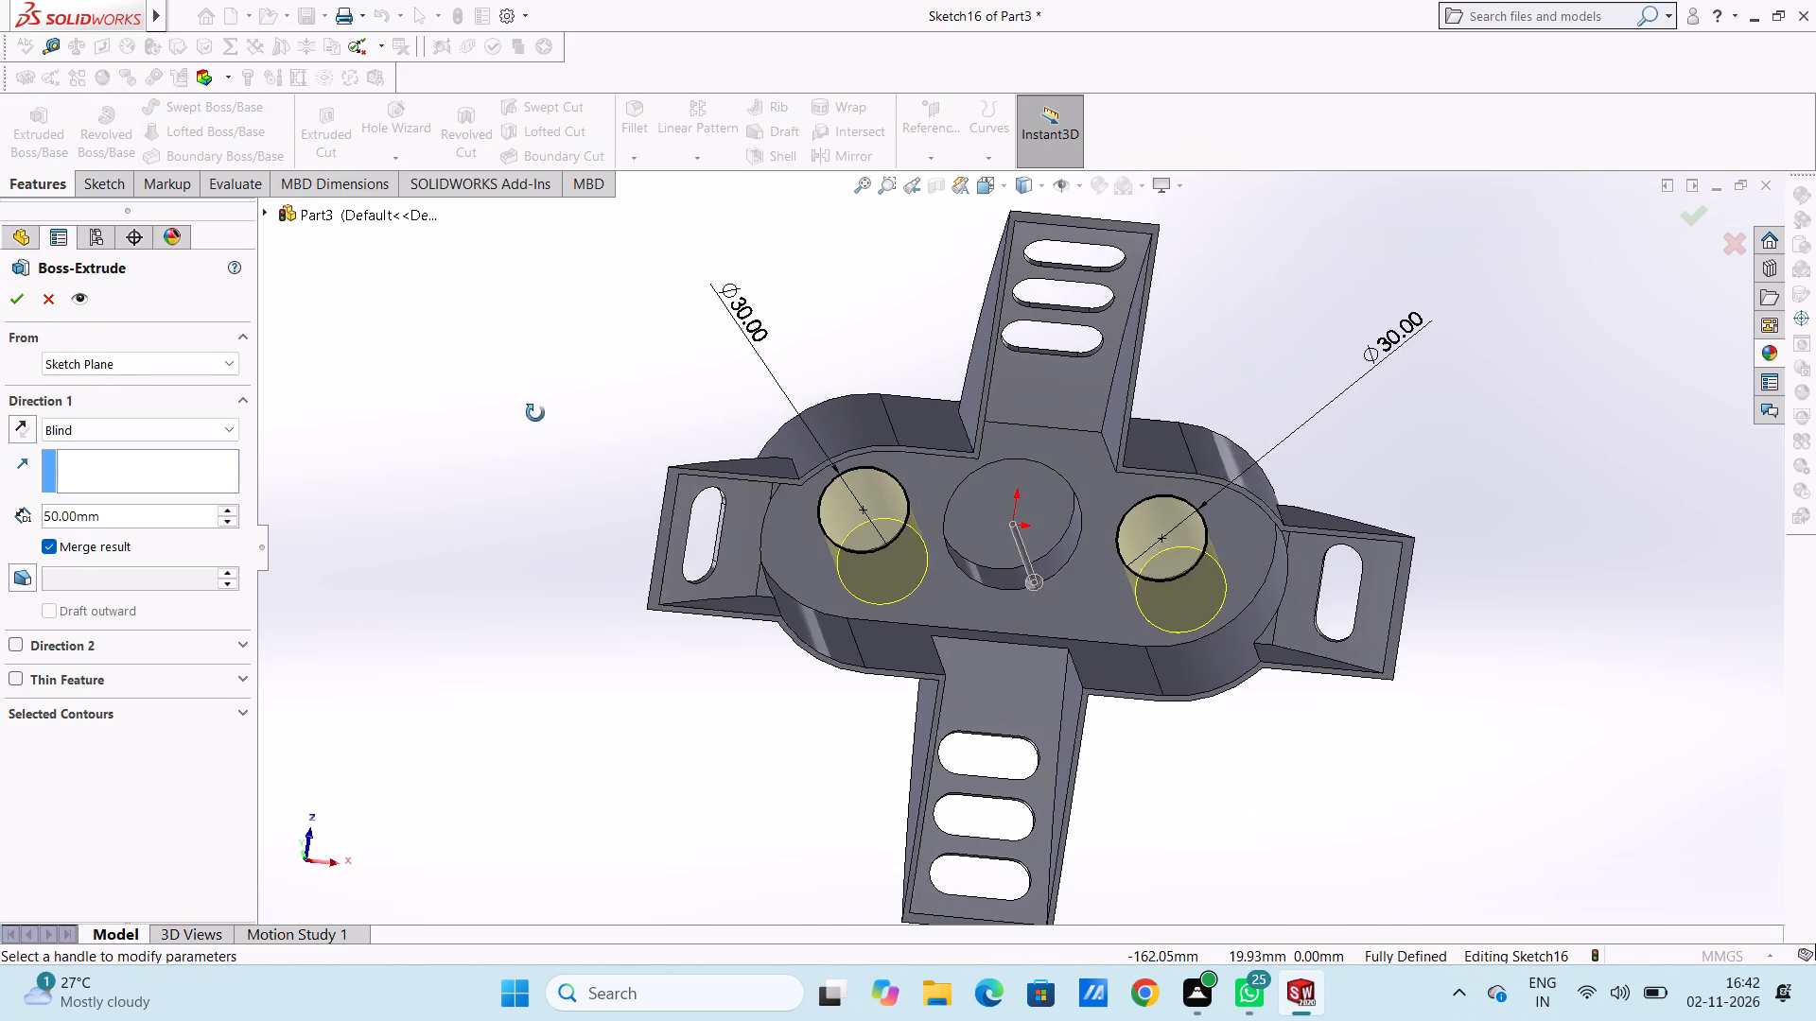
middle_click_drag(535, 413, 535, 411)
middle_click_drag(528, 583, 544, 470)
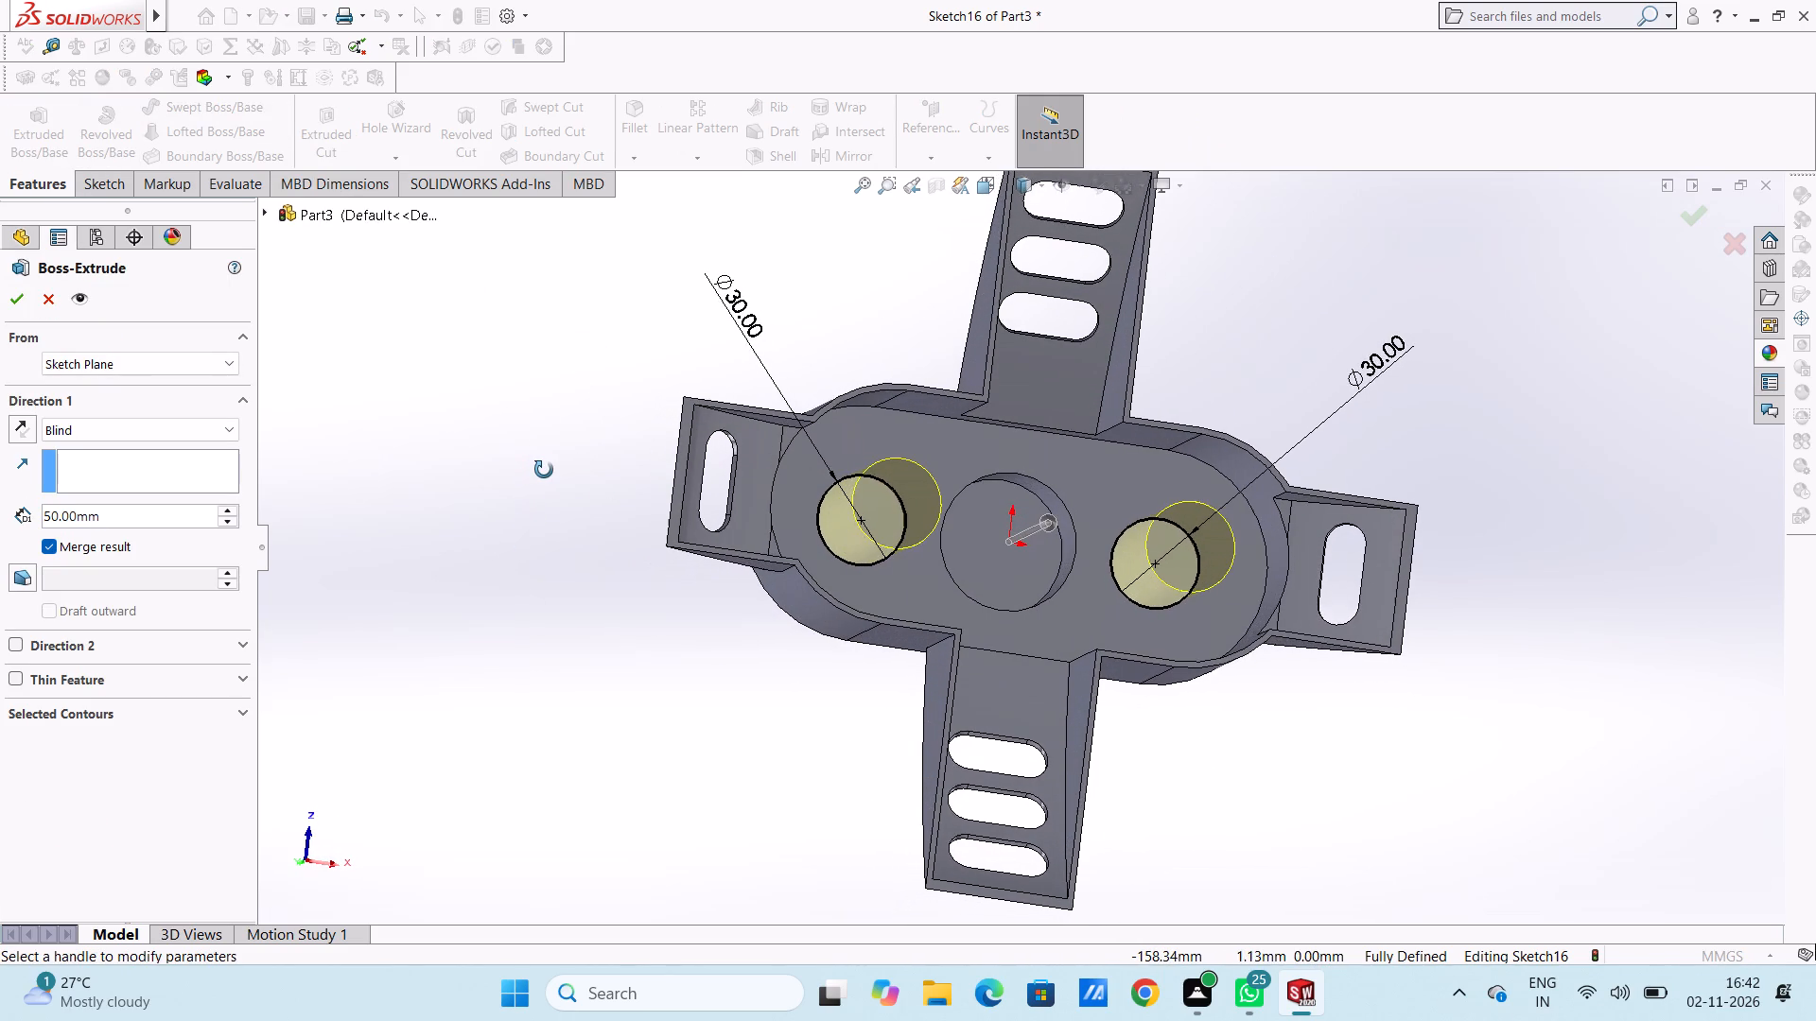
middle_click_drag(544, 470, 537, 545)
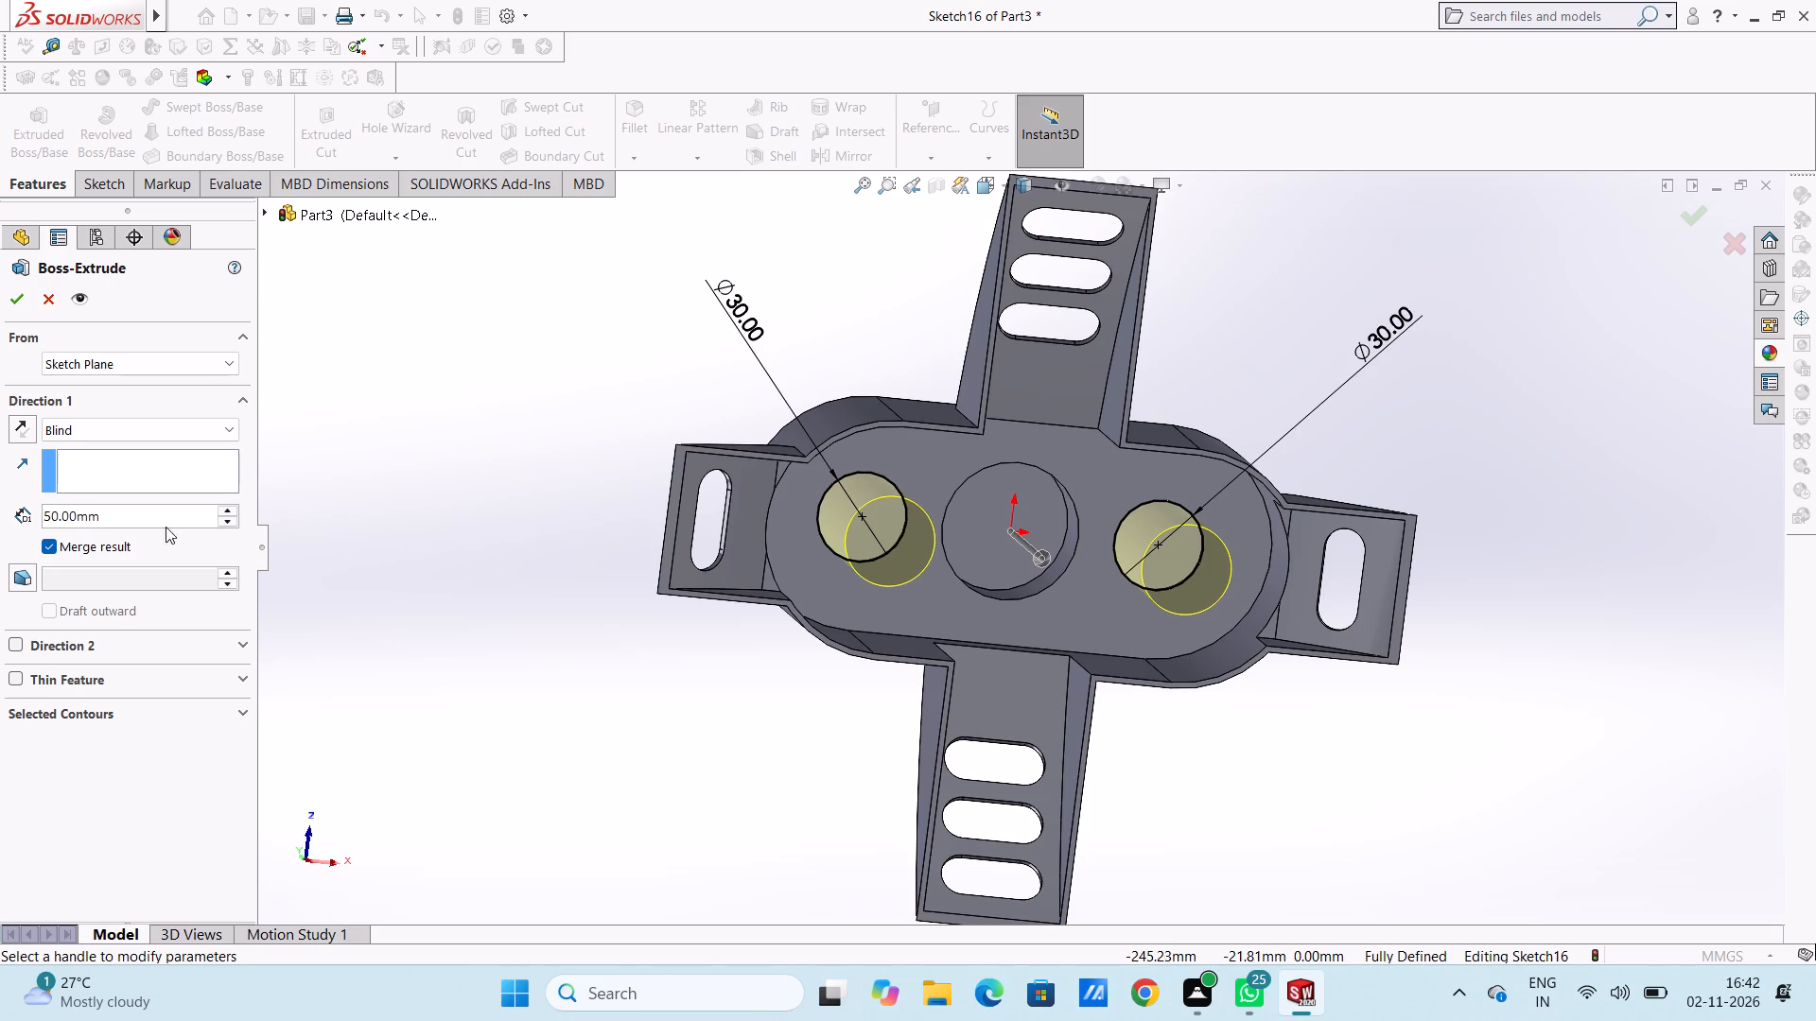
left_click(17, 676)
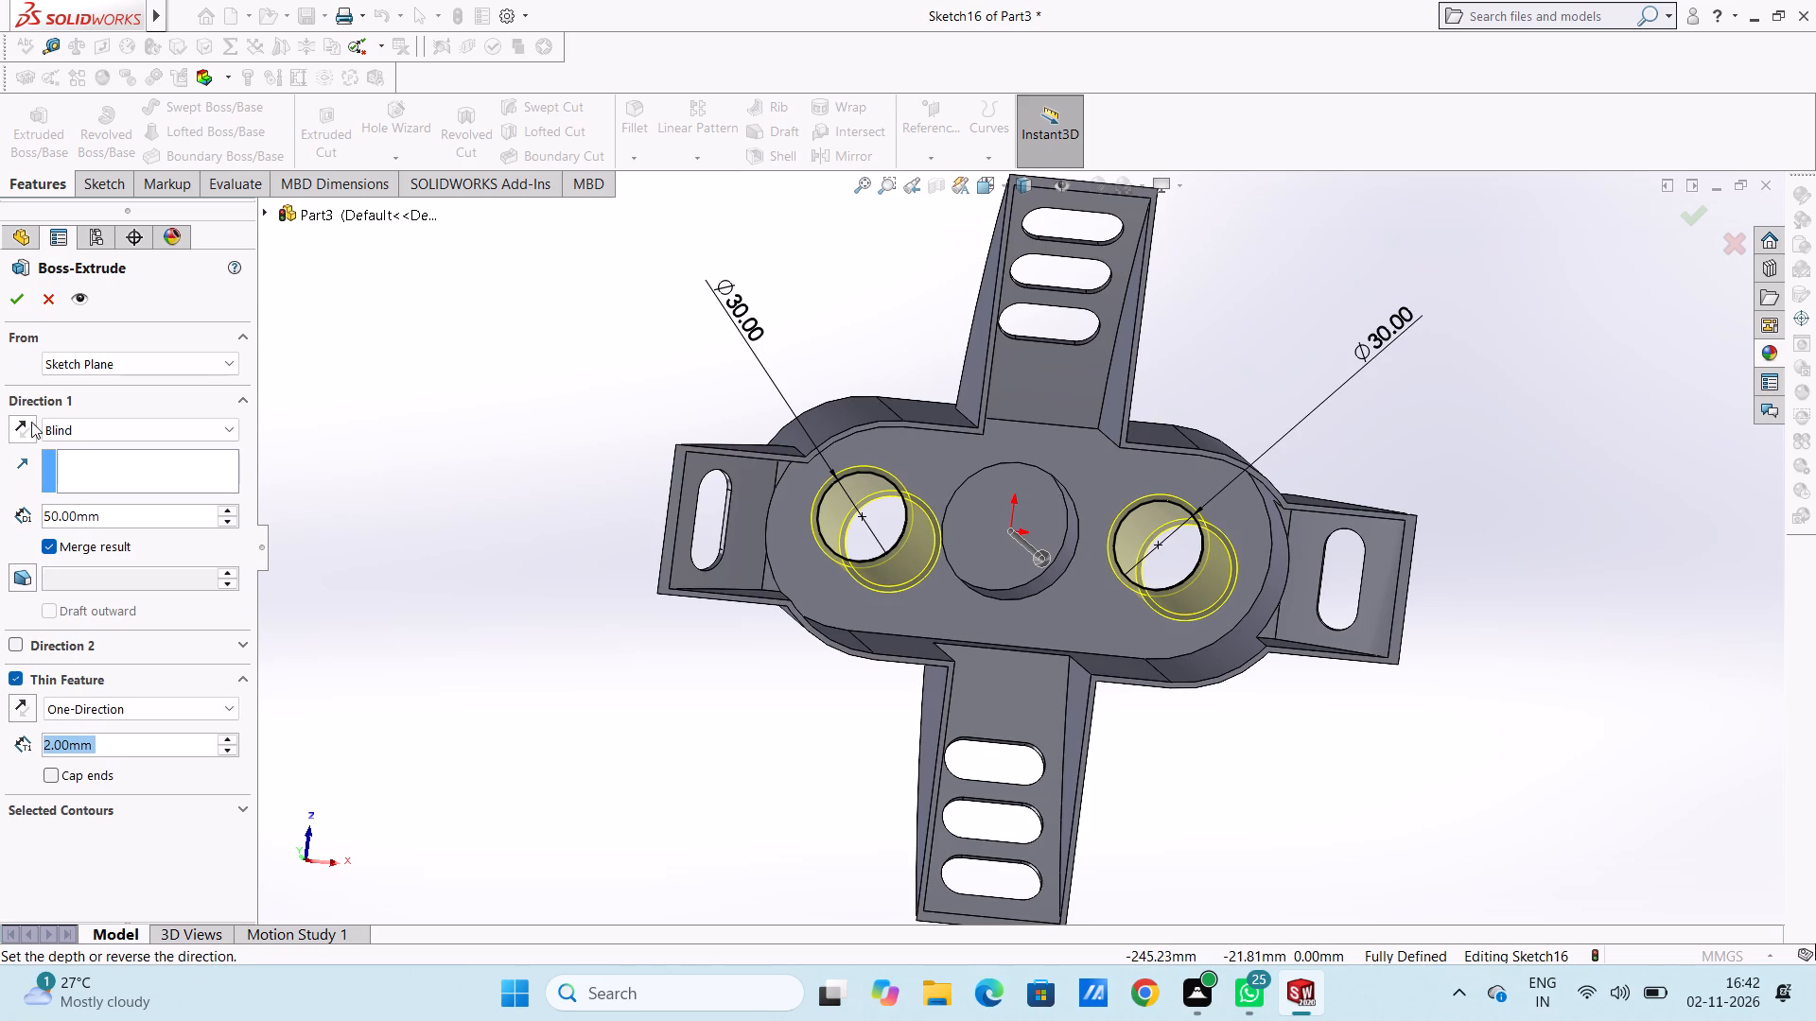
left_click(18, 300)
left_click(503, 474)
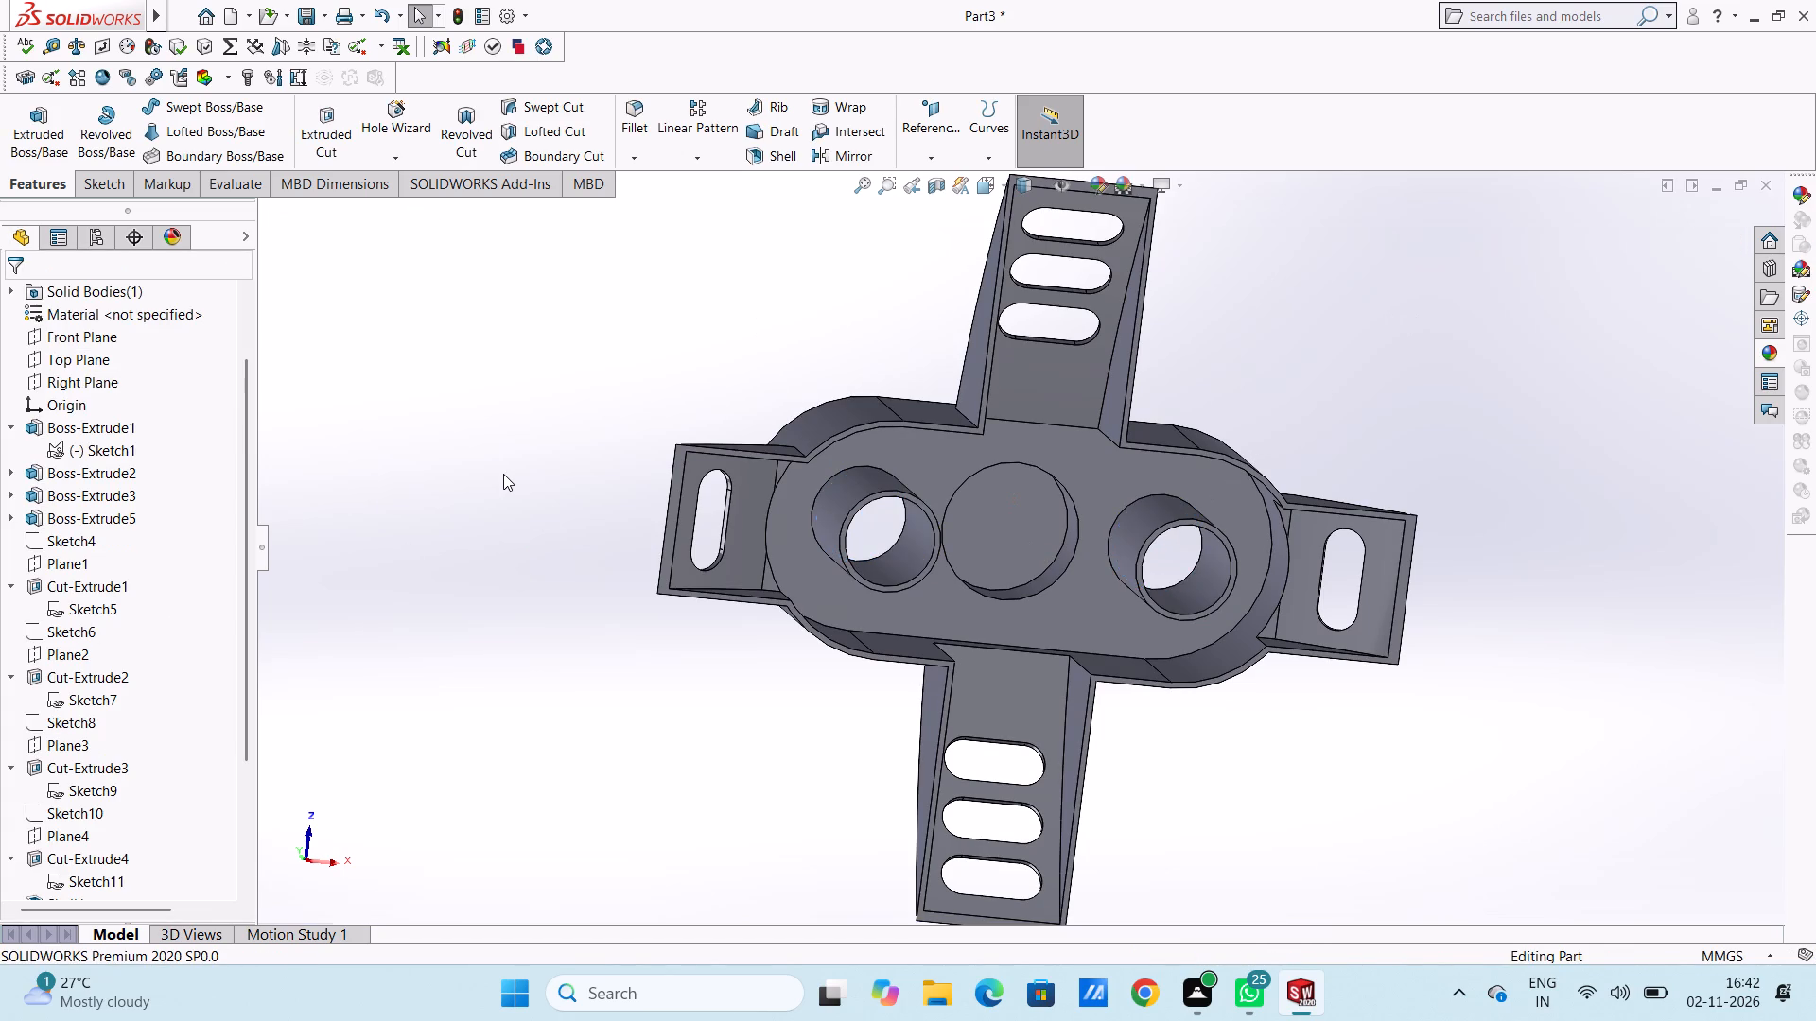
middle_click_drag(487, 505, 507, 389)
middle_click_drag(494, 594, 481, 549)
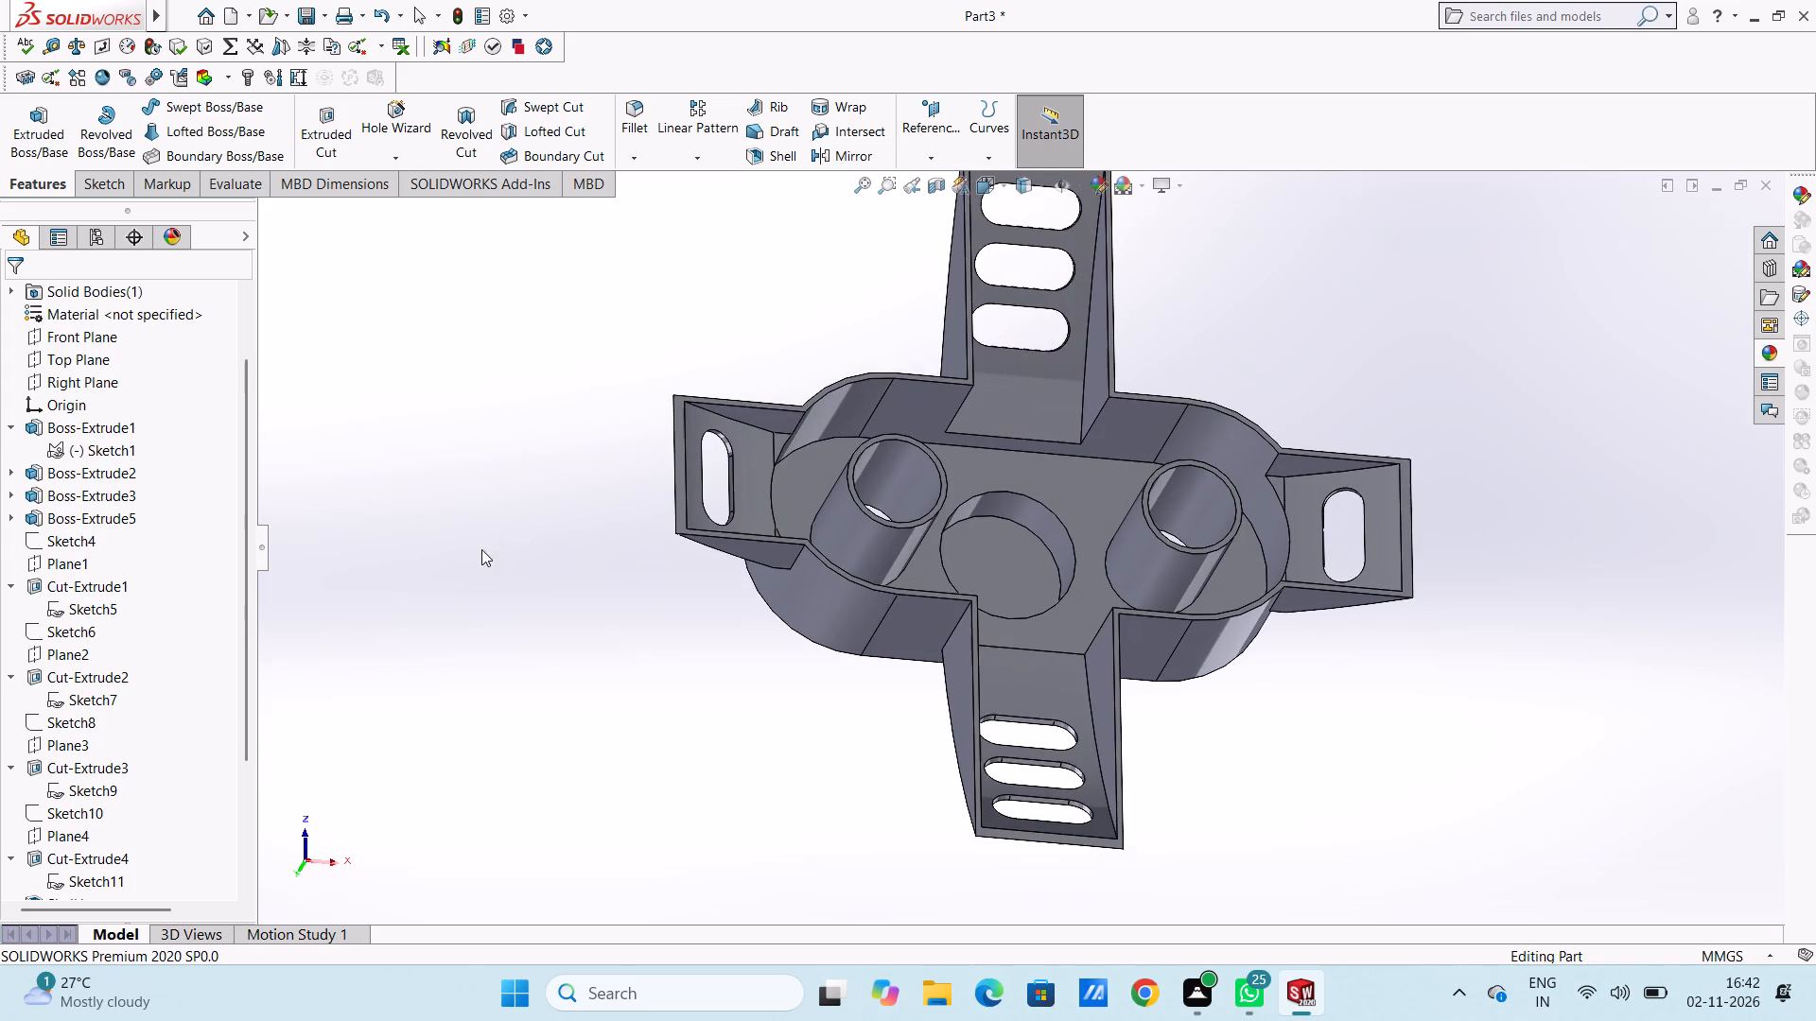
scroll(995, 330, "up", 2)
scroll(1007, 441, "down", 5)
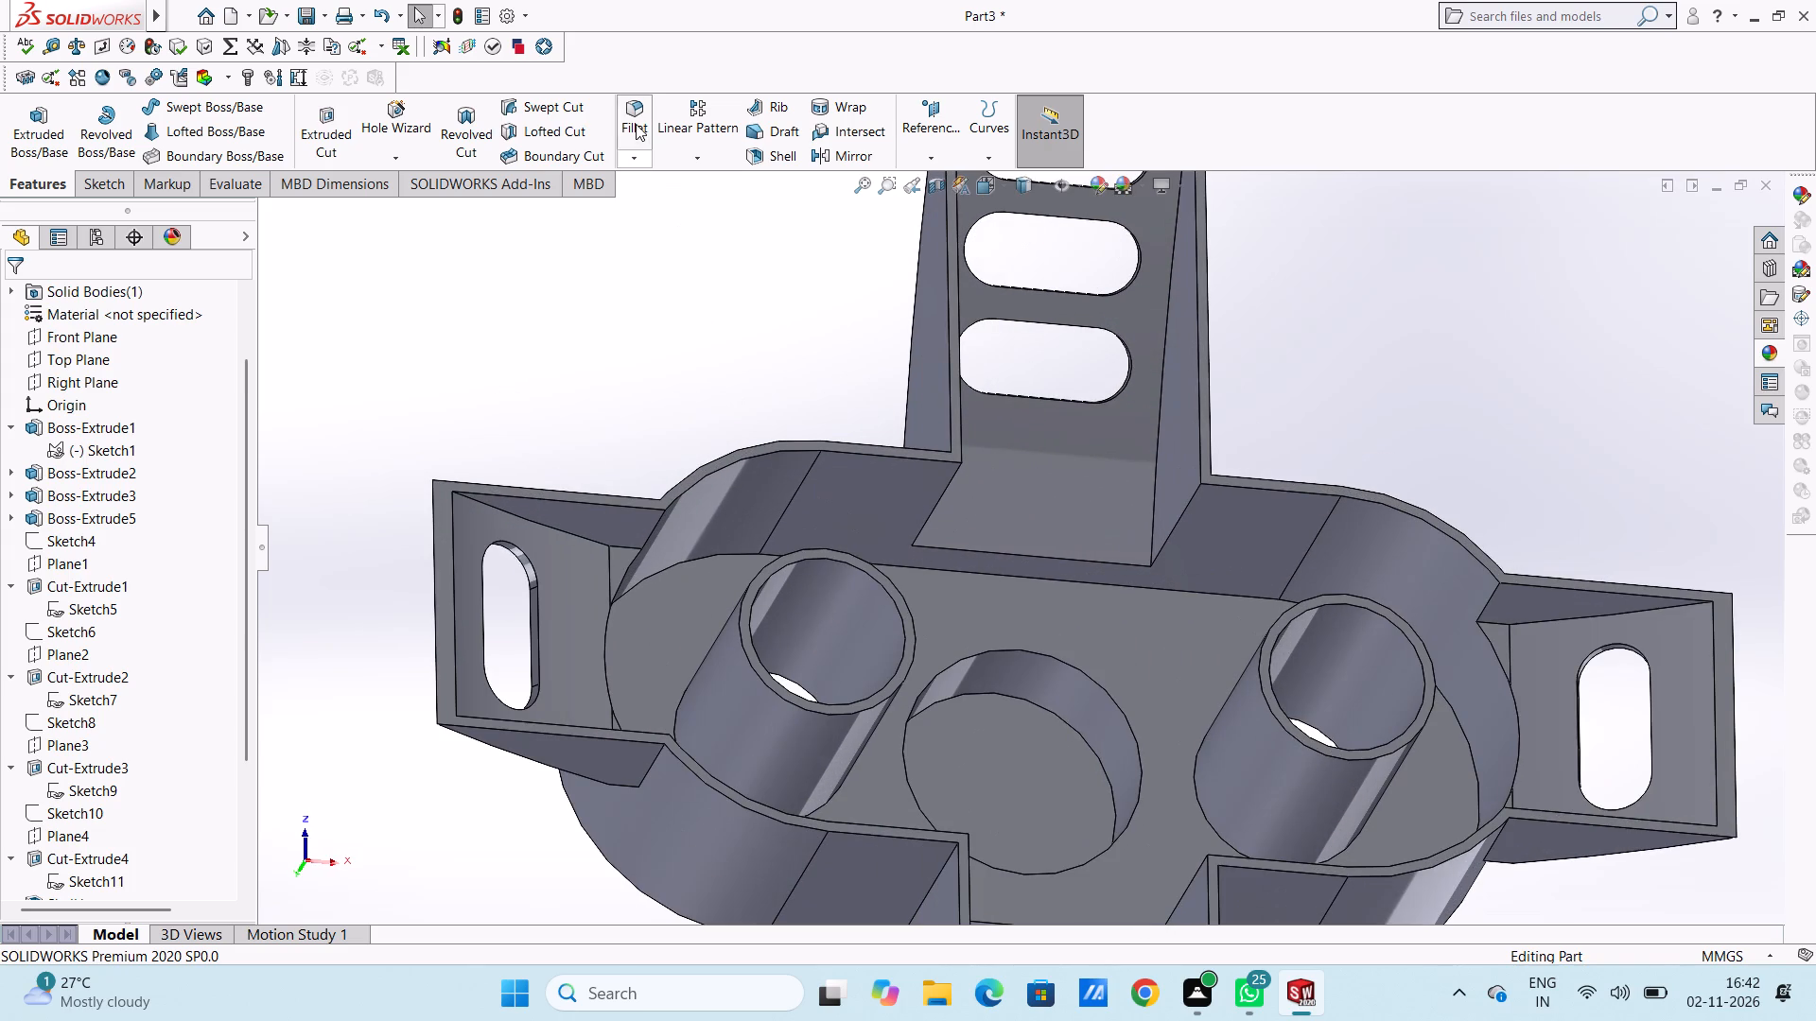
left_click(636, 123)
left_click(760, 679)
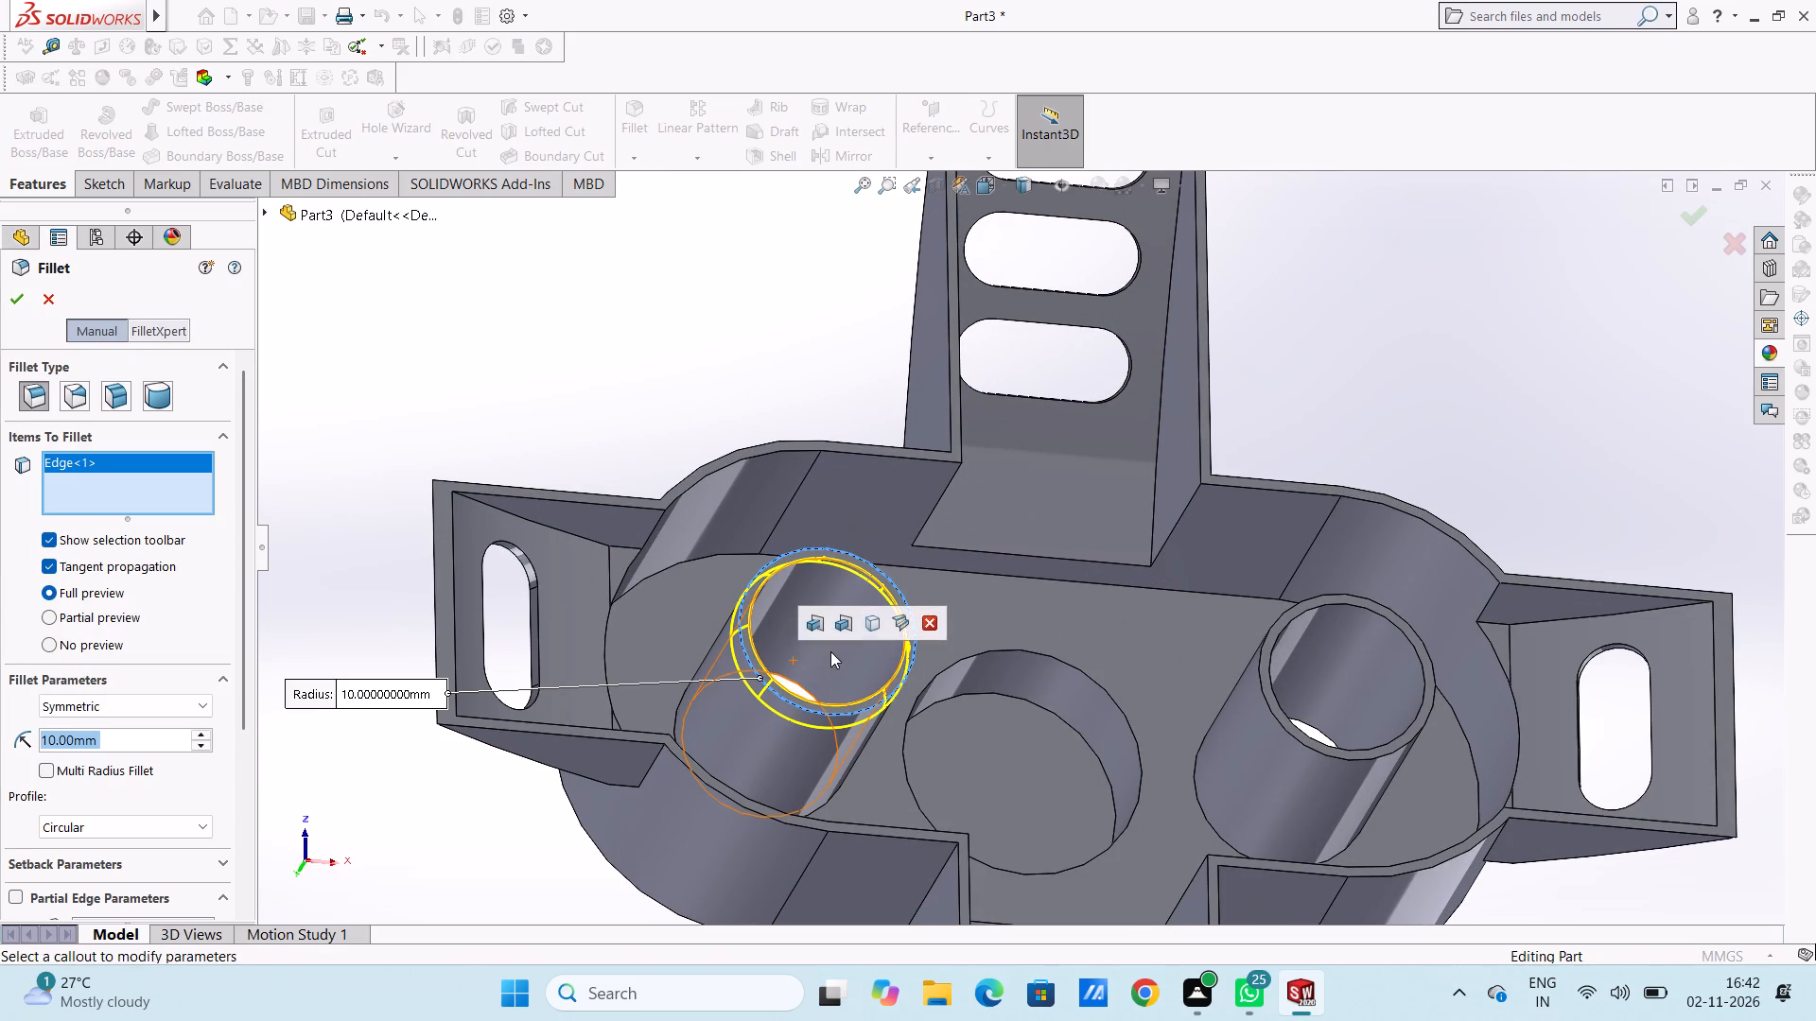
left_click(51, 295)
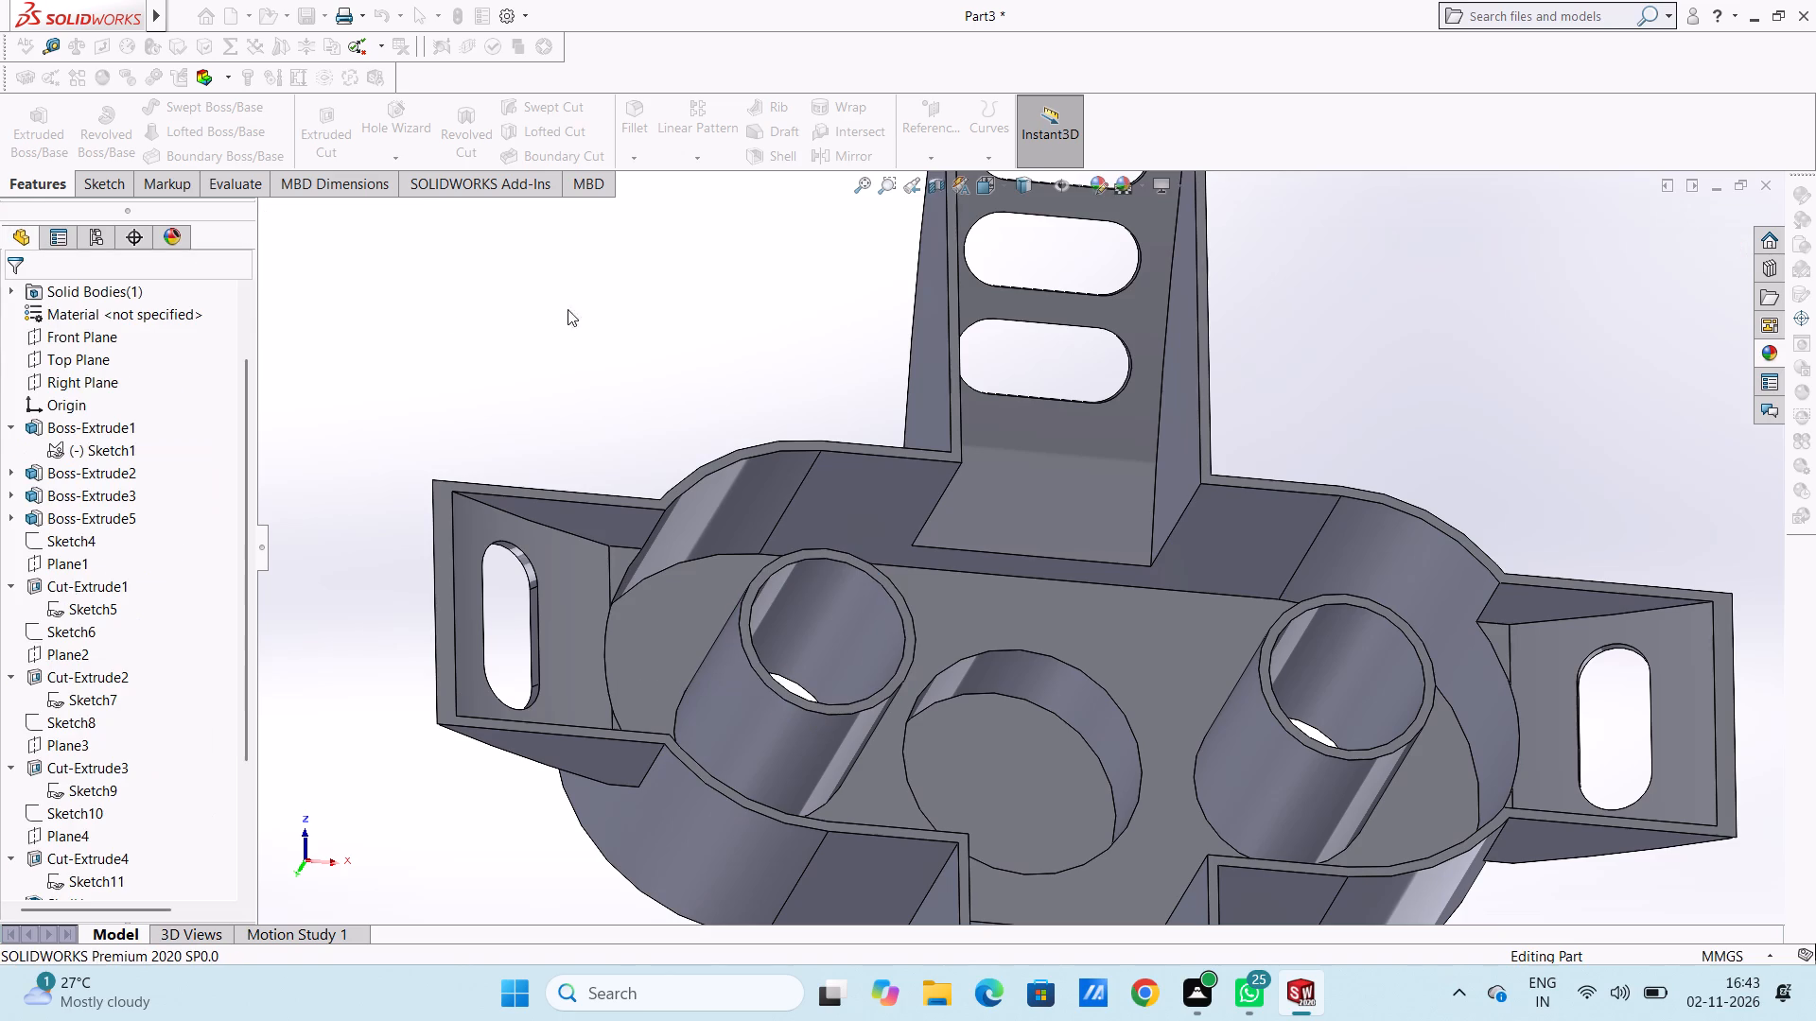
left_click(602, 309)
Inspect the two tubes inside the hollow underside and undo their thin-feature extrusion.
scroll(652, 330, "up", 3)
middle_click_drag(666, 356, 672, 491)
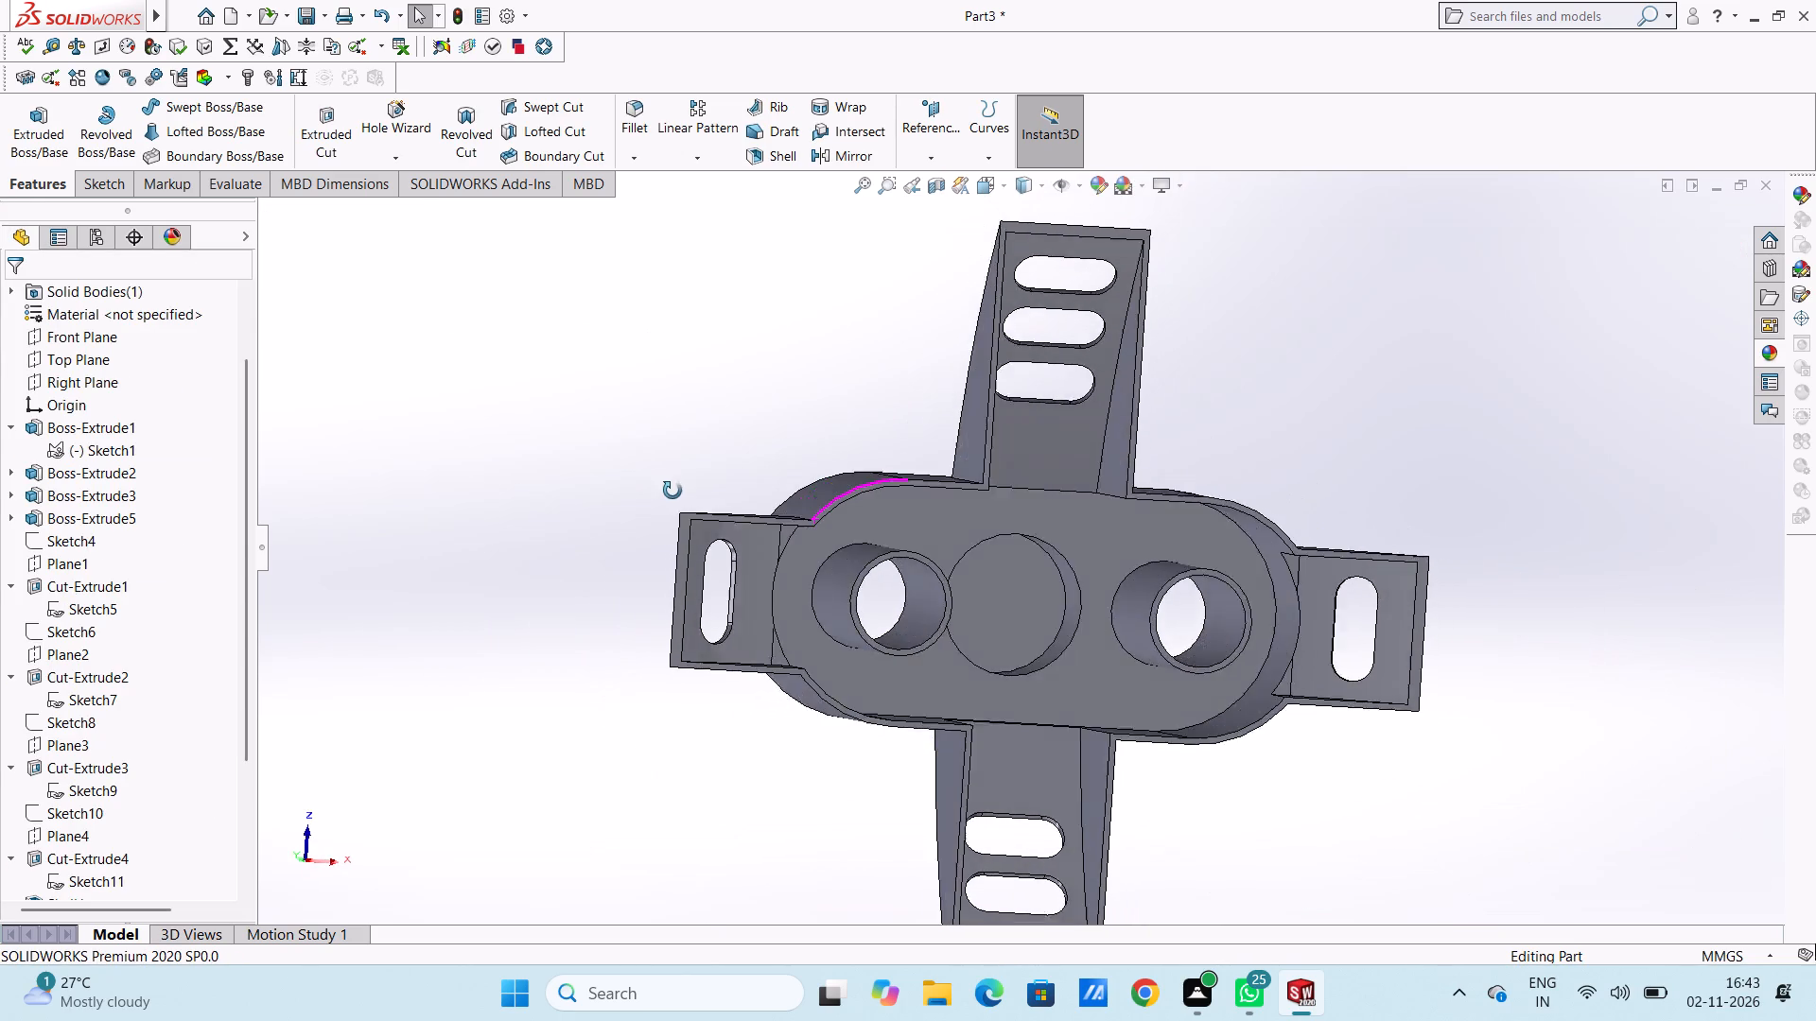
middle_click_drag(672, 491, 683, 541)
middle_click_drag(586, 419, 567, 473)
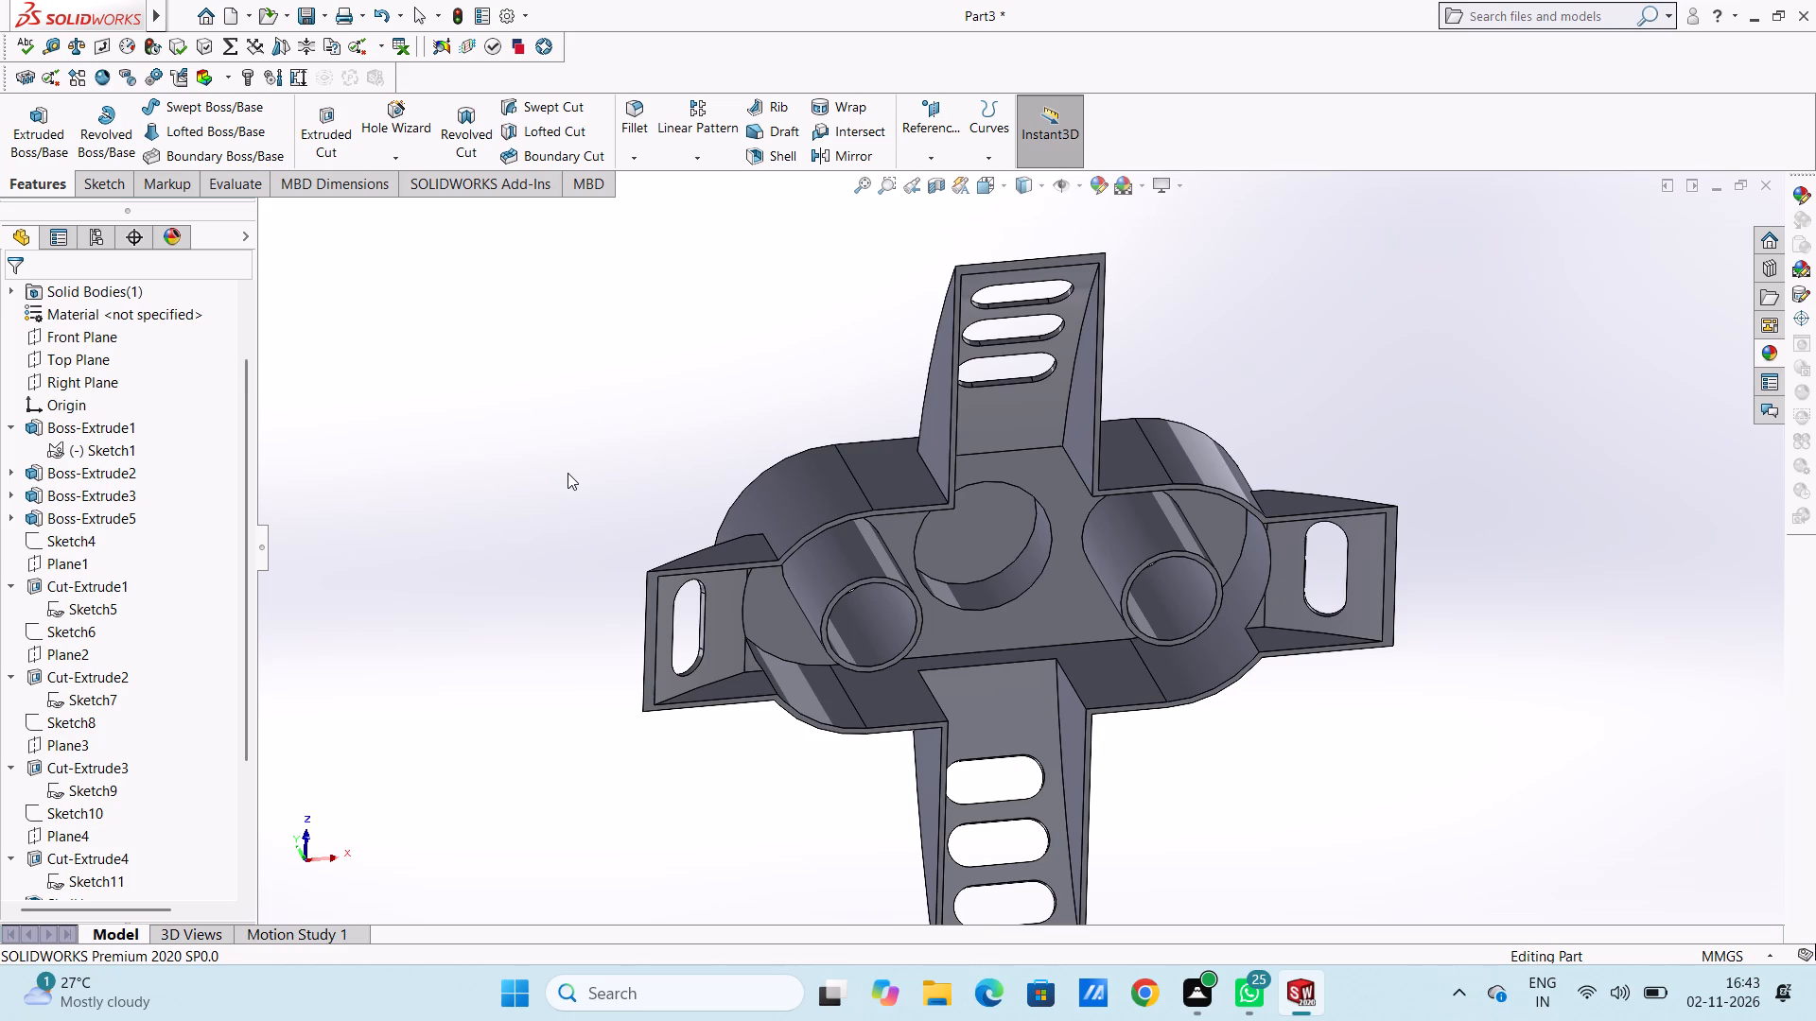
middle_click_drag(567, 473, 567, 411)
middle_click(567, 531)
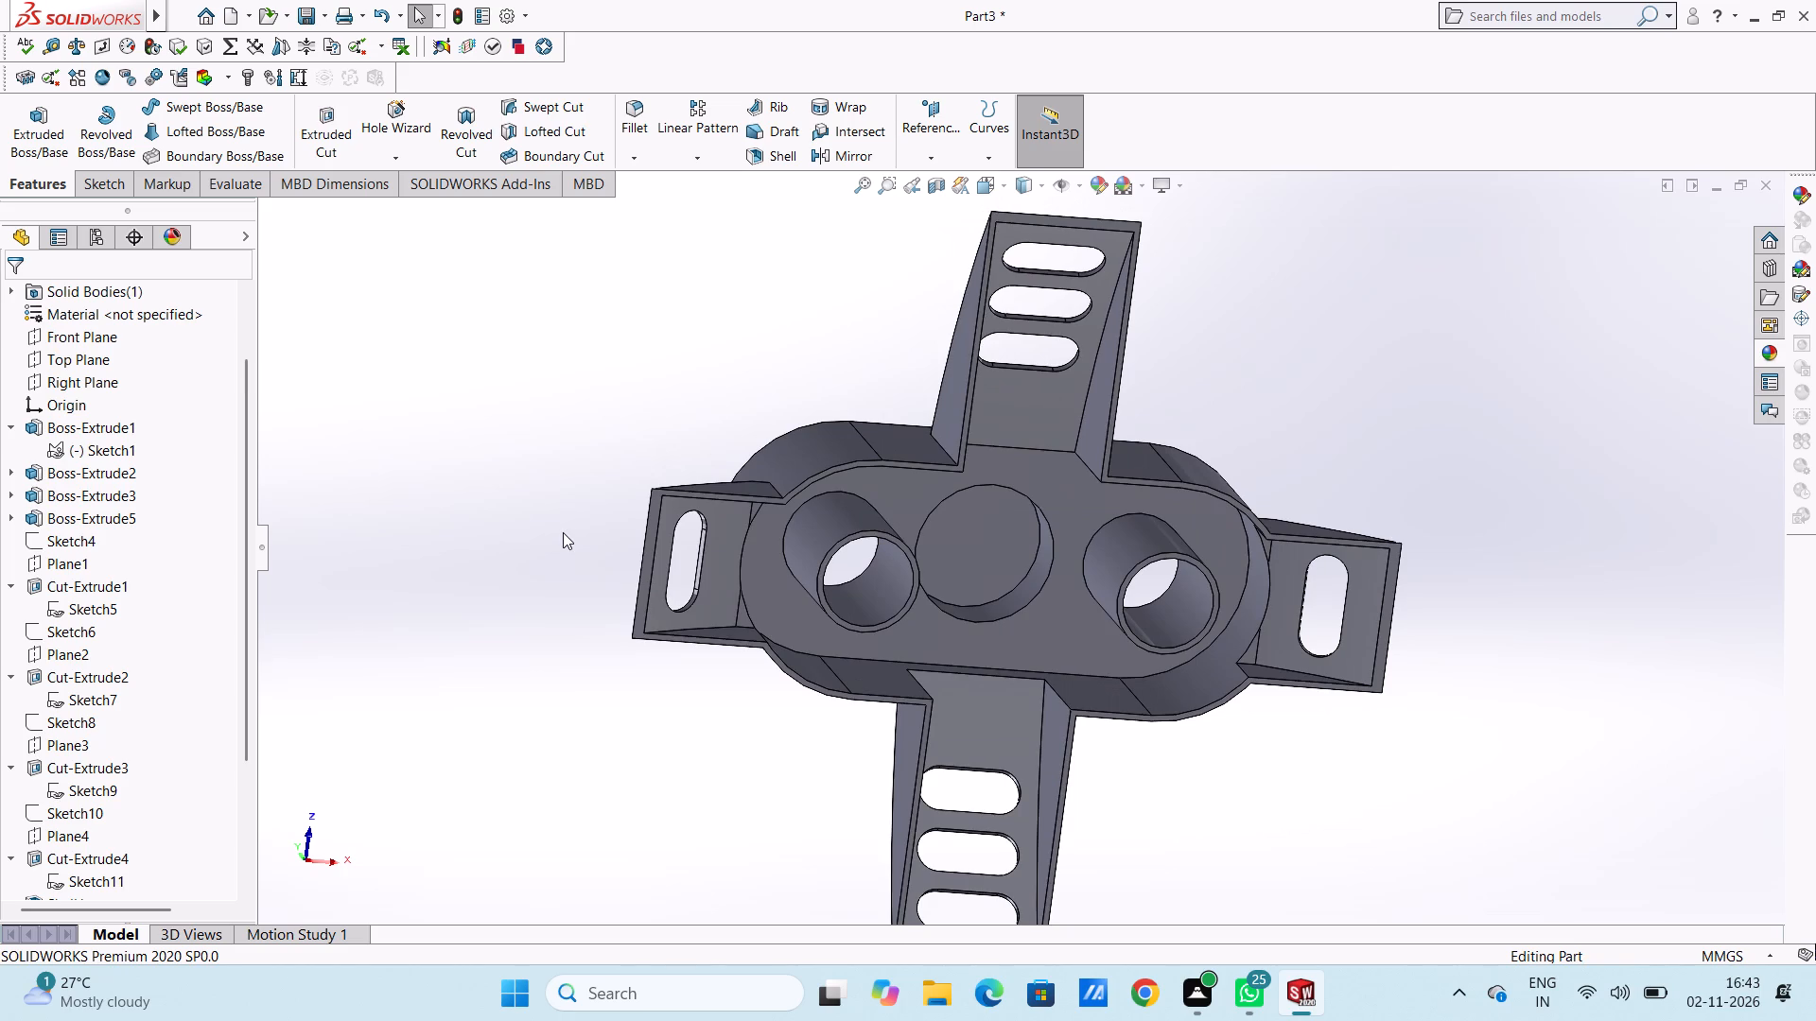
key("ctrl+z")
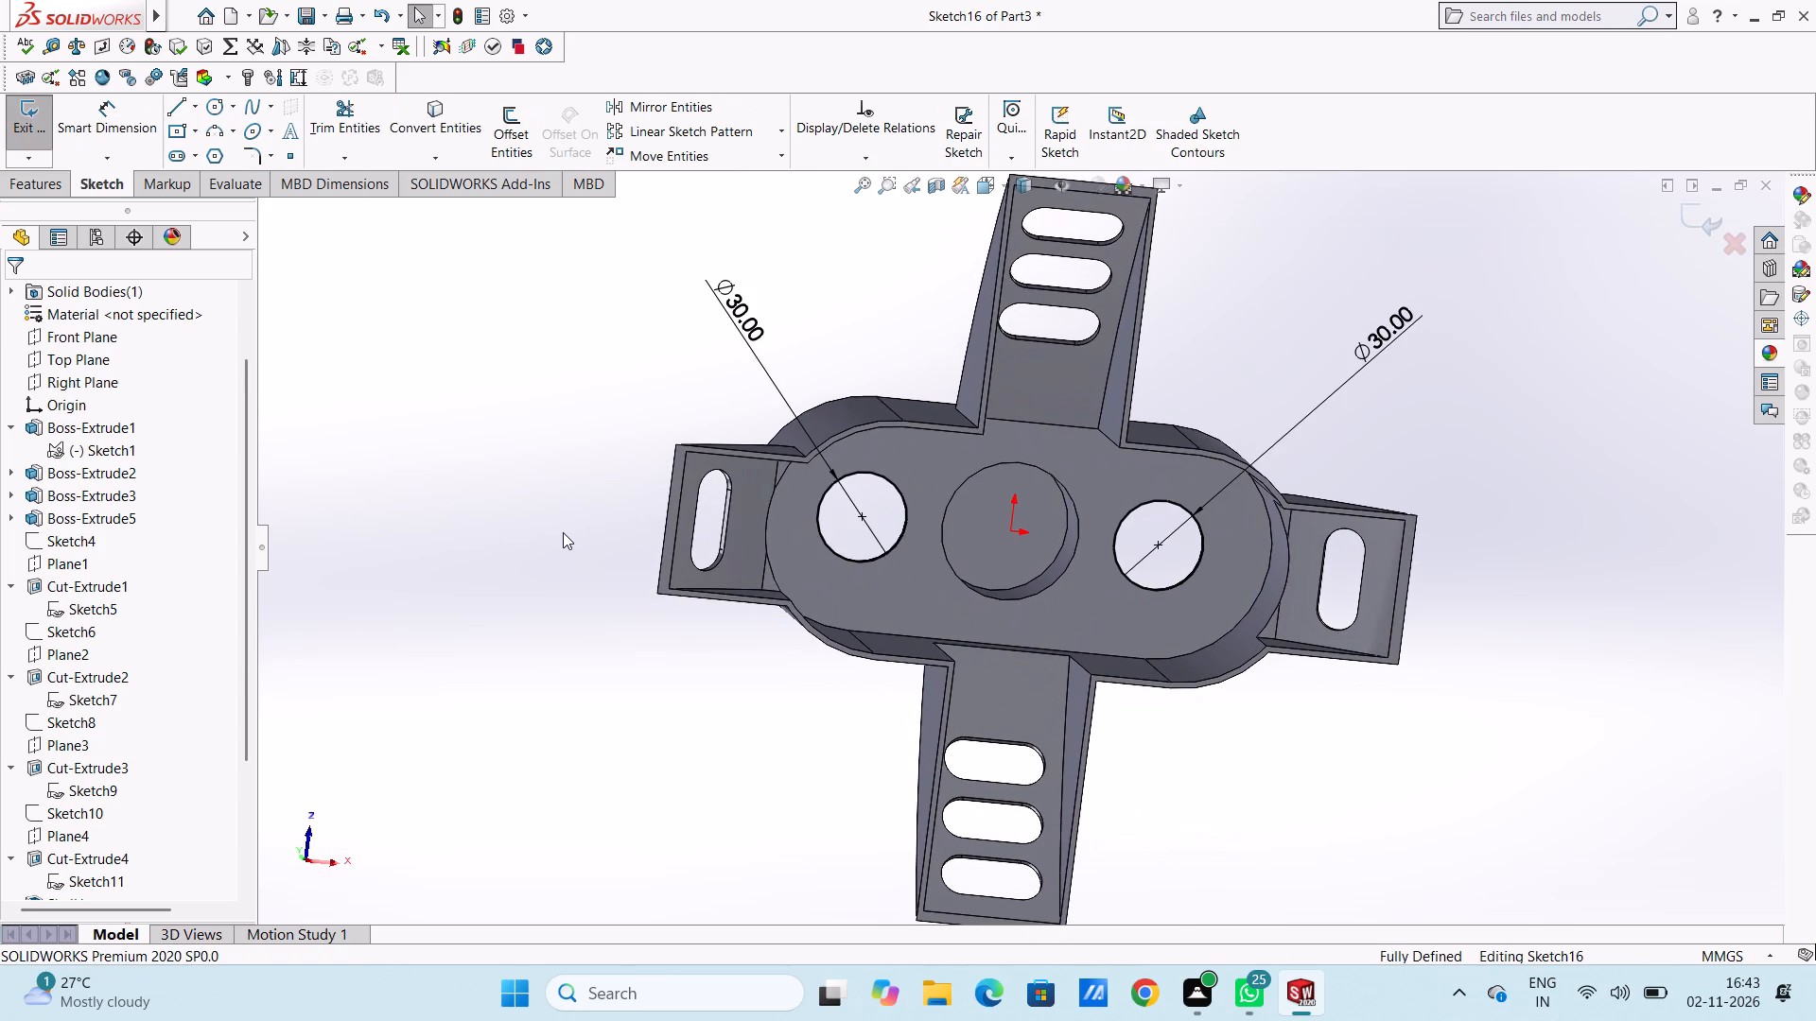
Boss-extrude the two 30 mm circles as solid cylinders with a Blind depth of 30 mm and Merge result on.
left_click(30, 181)
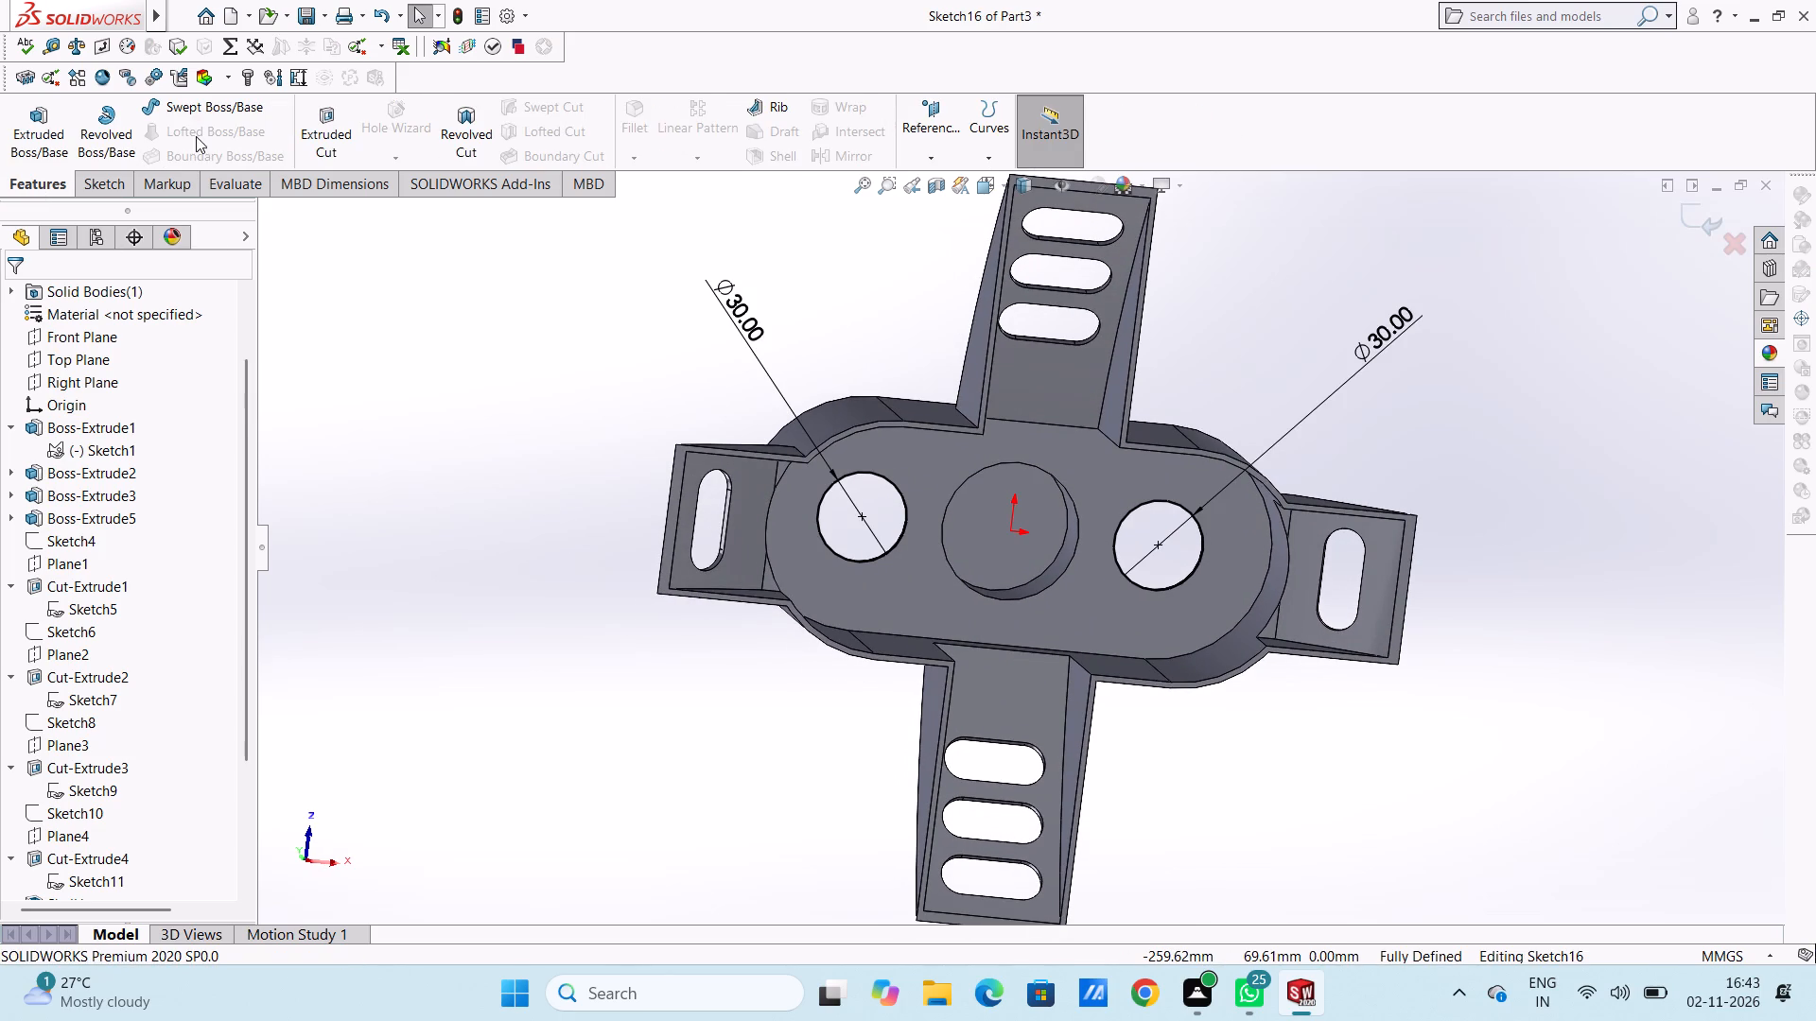
left_click(39, 133)
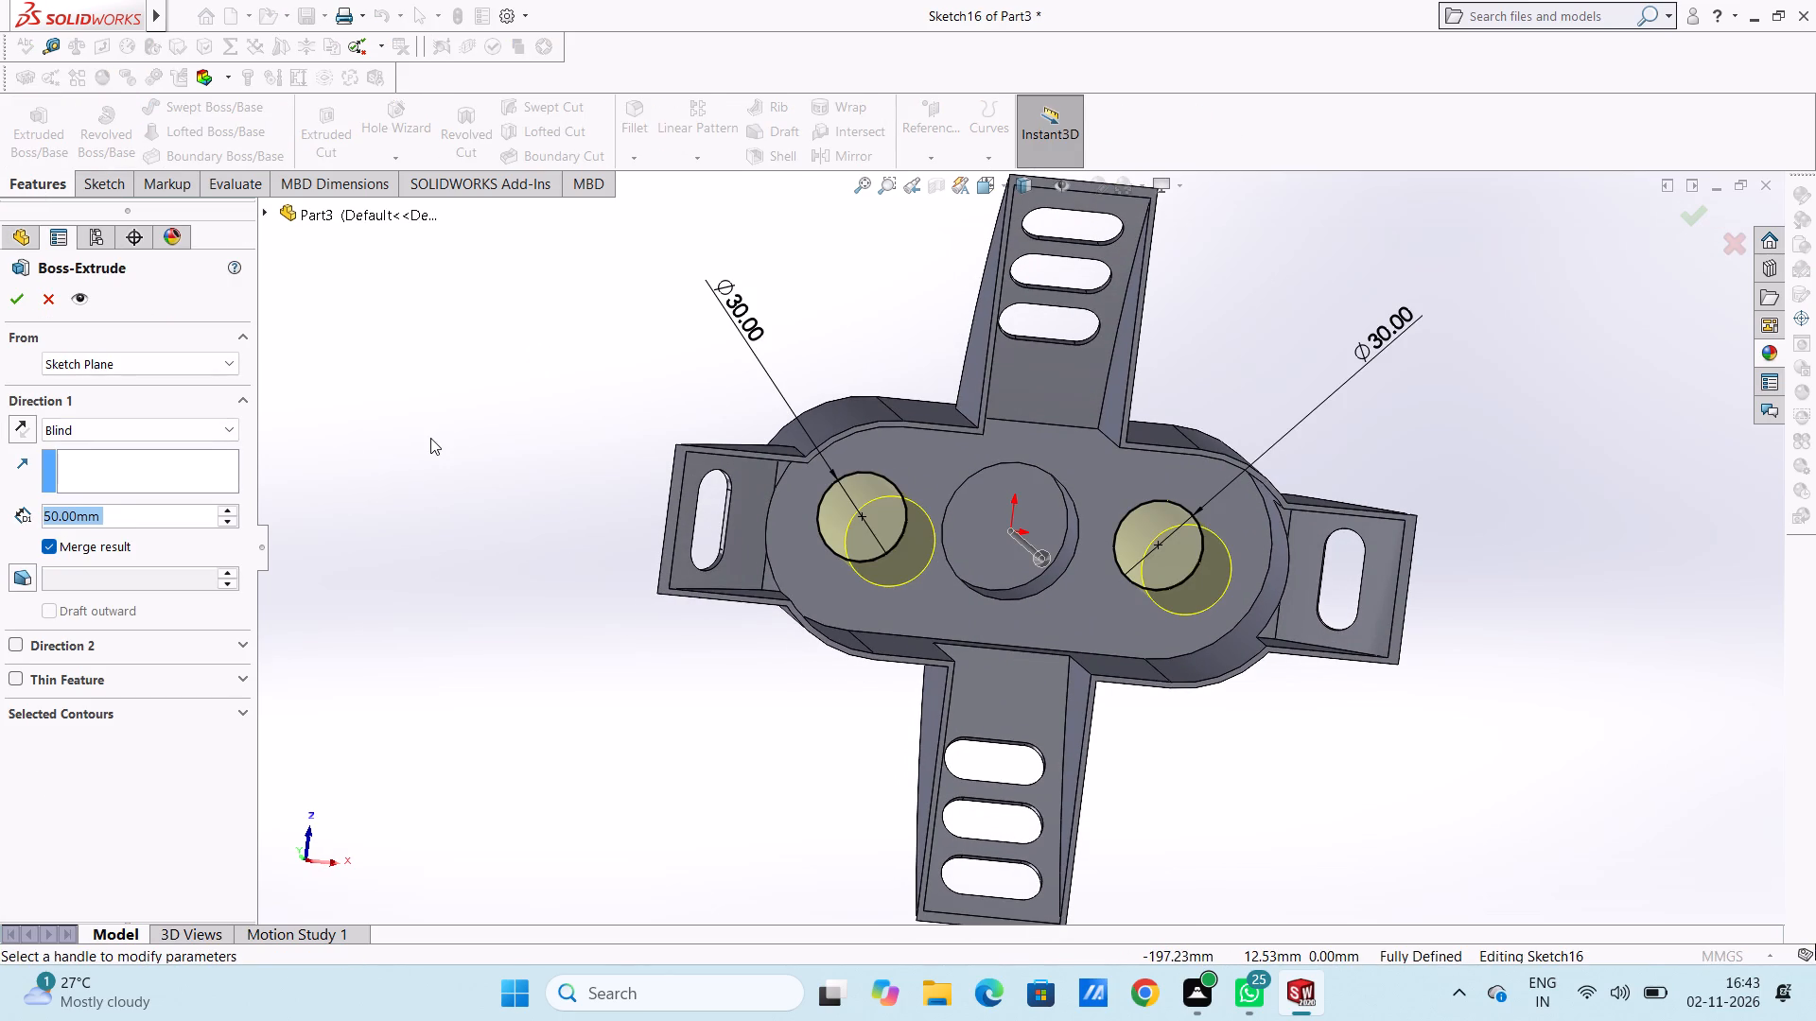
type("30")
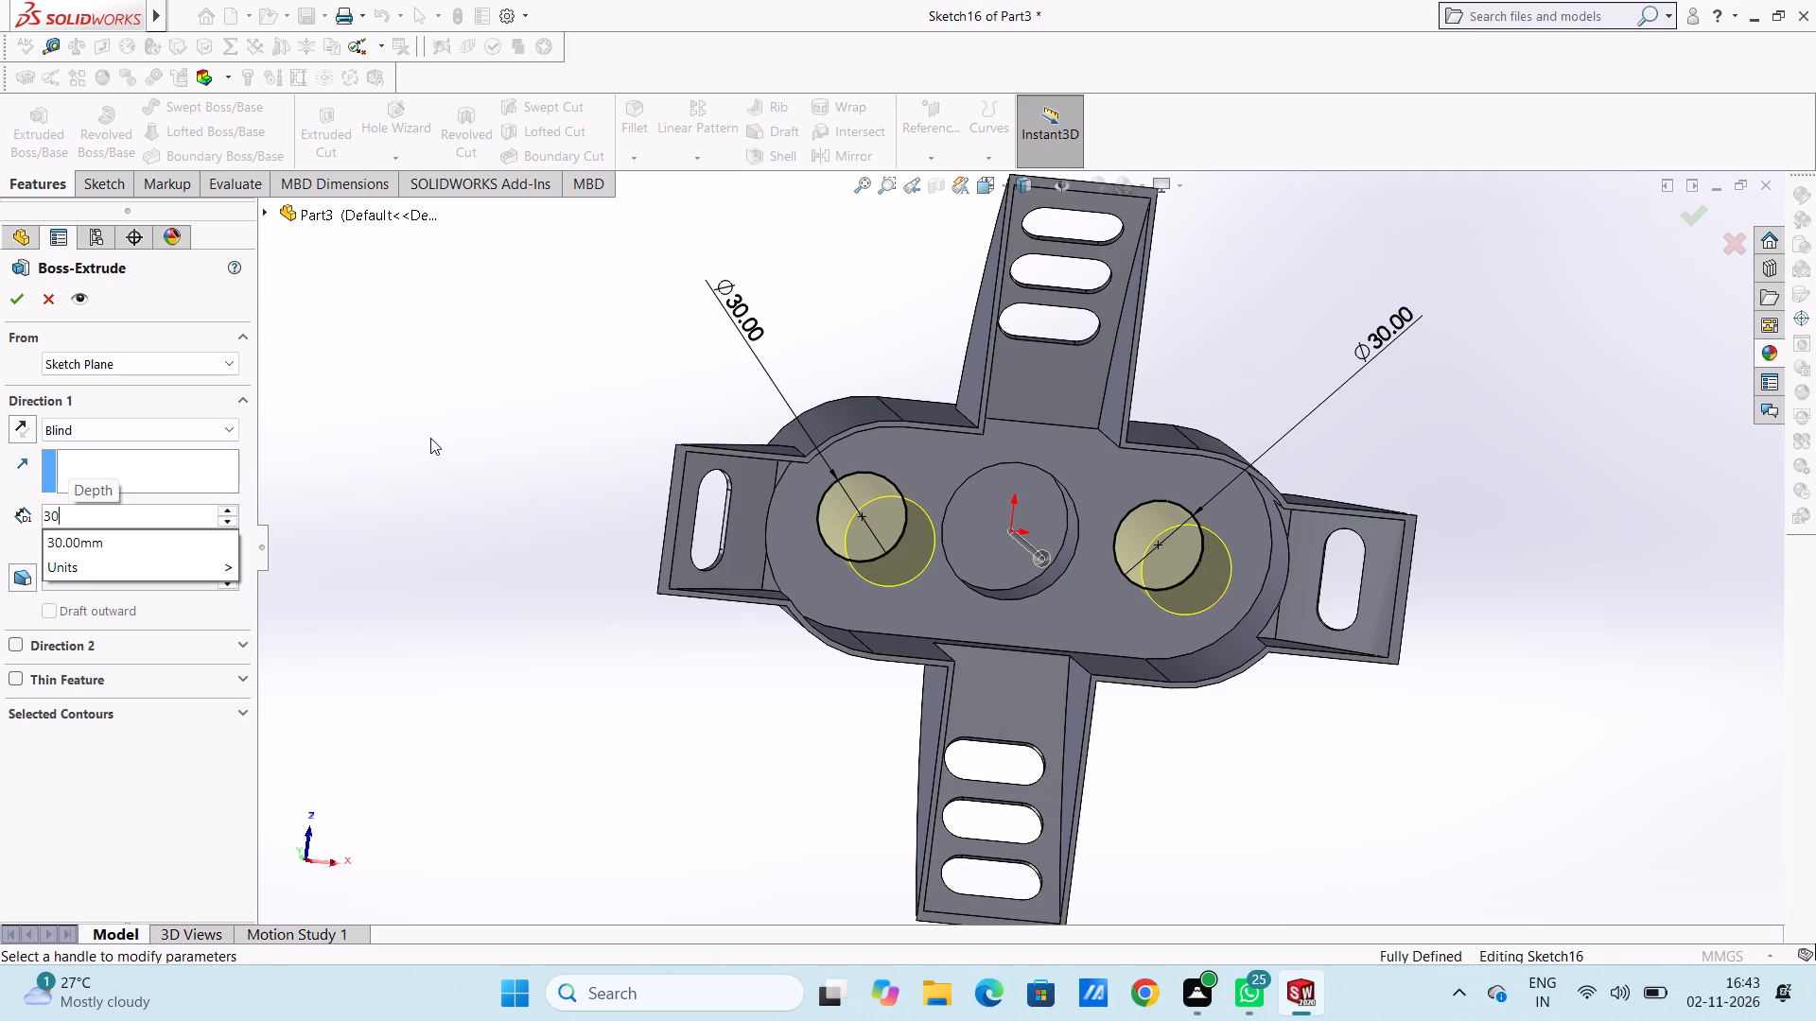
key("Return")
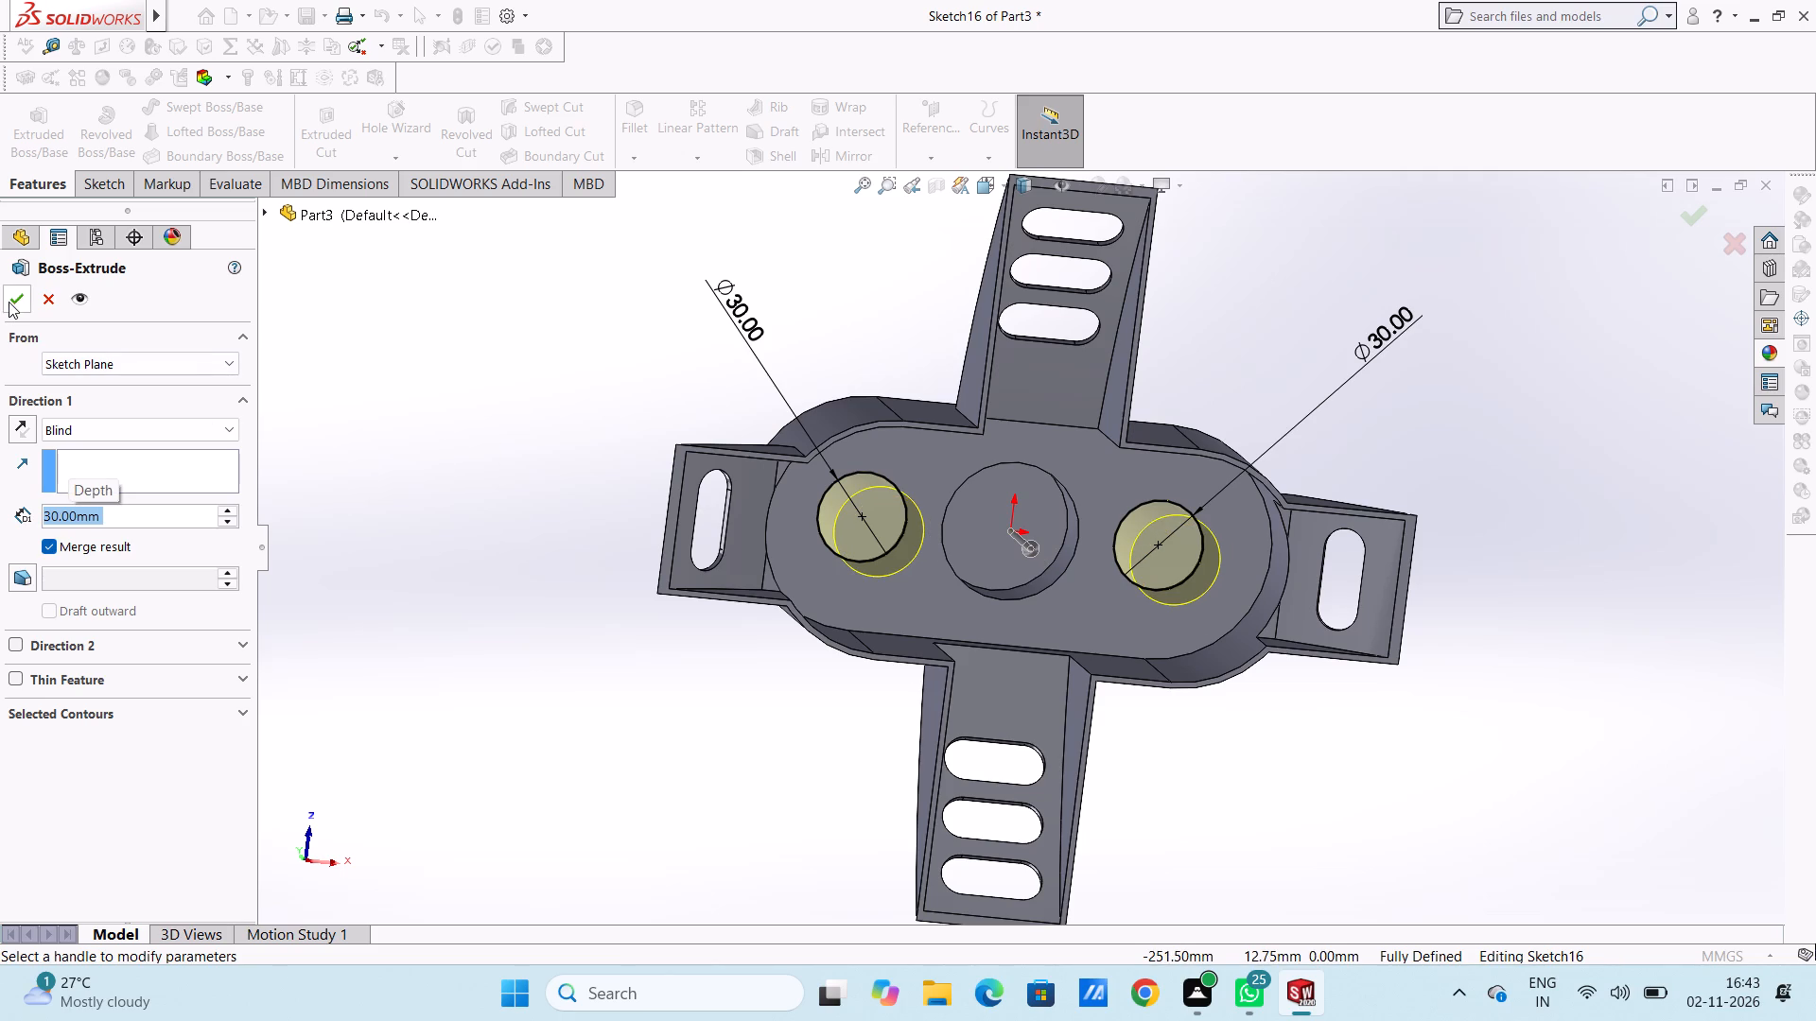
left_click(10, 302)
left_click(436, 381)
middle_click_drag(456, 399, 506, 521)
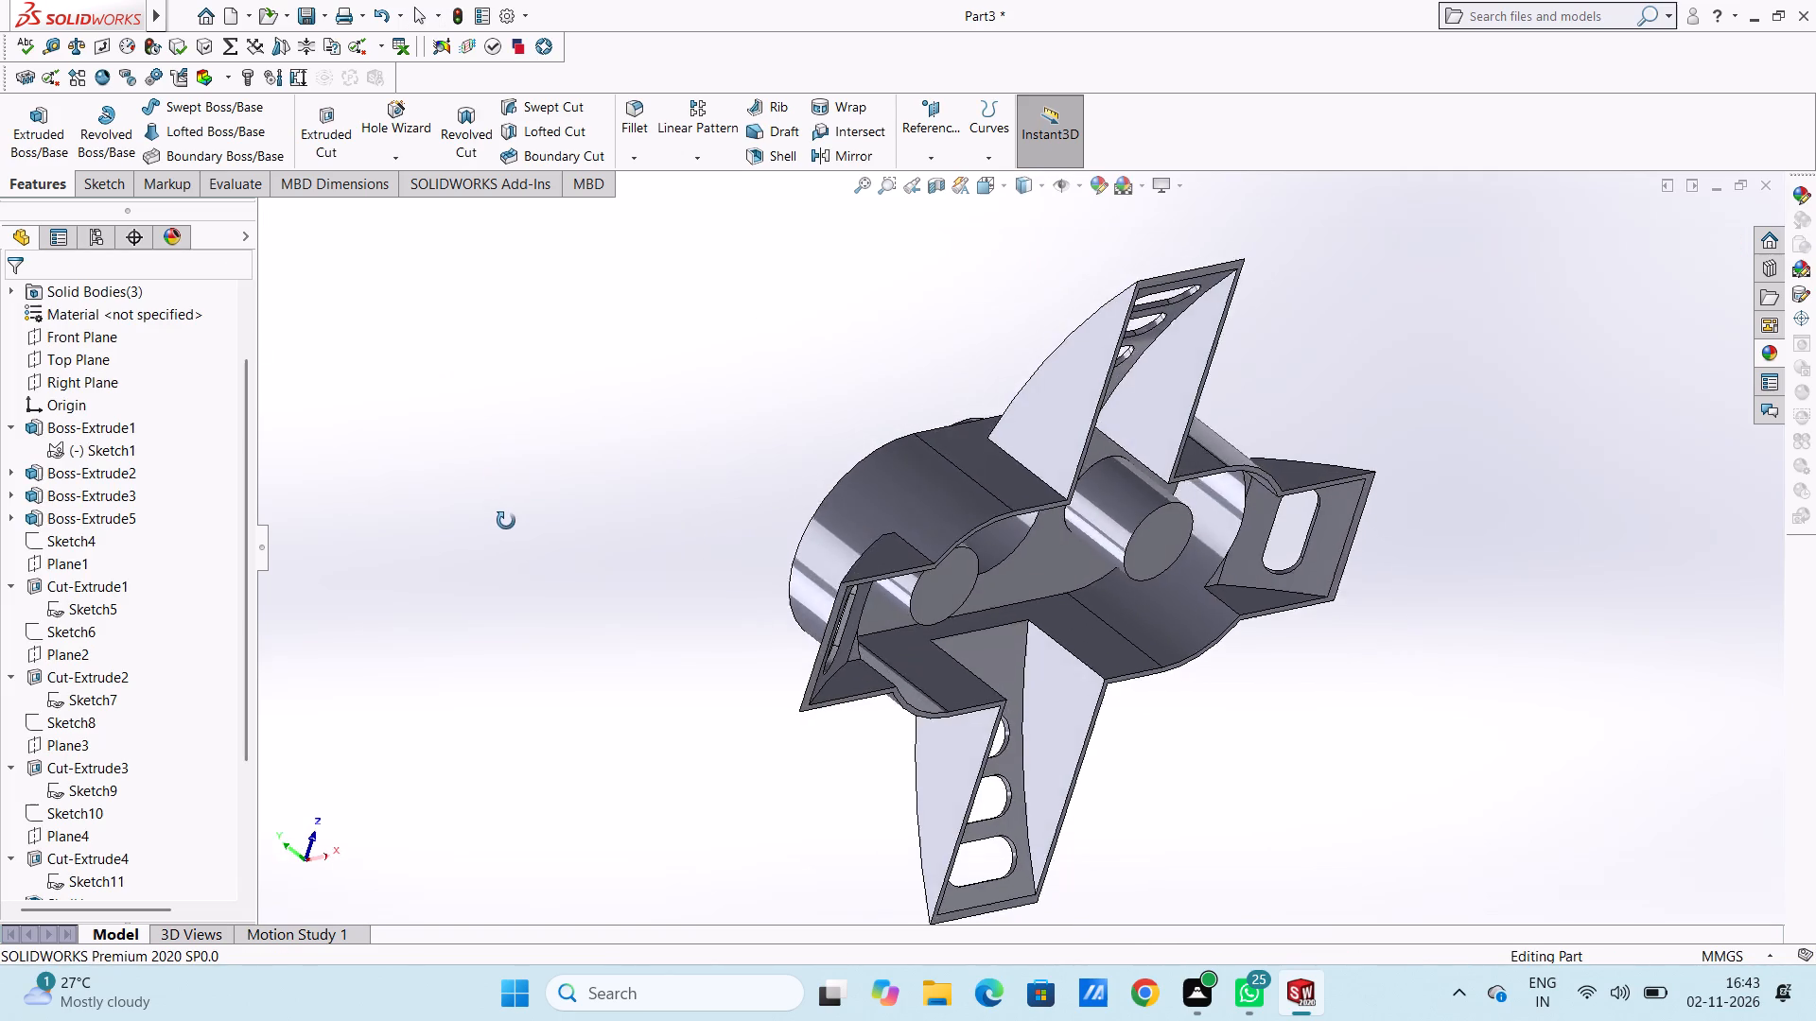
Start a fillet on the circular free-end edge of the negative-X cylinder on the underside.
middle_click_drag(506, 521, 470, 473)
middle_click_drag(542, 662, 583, 489)
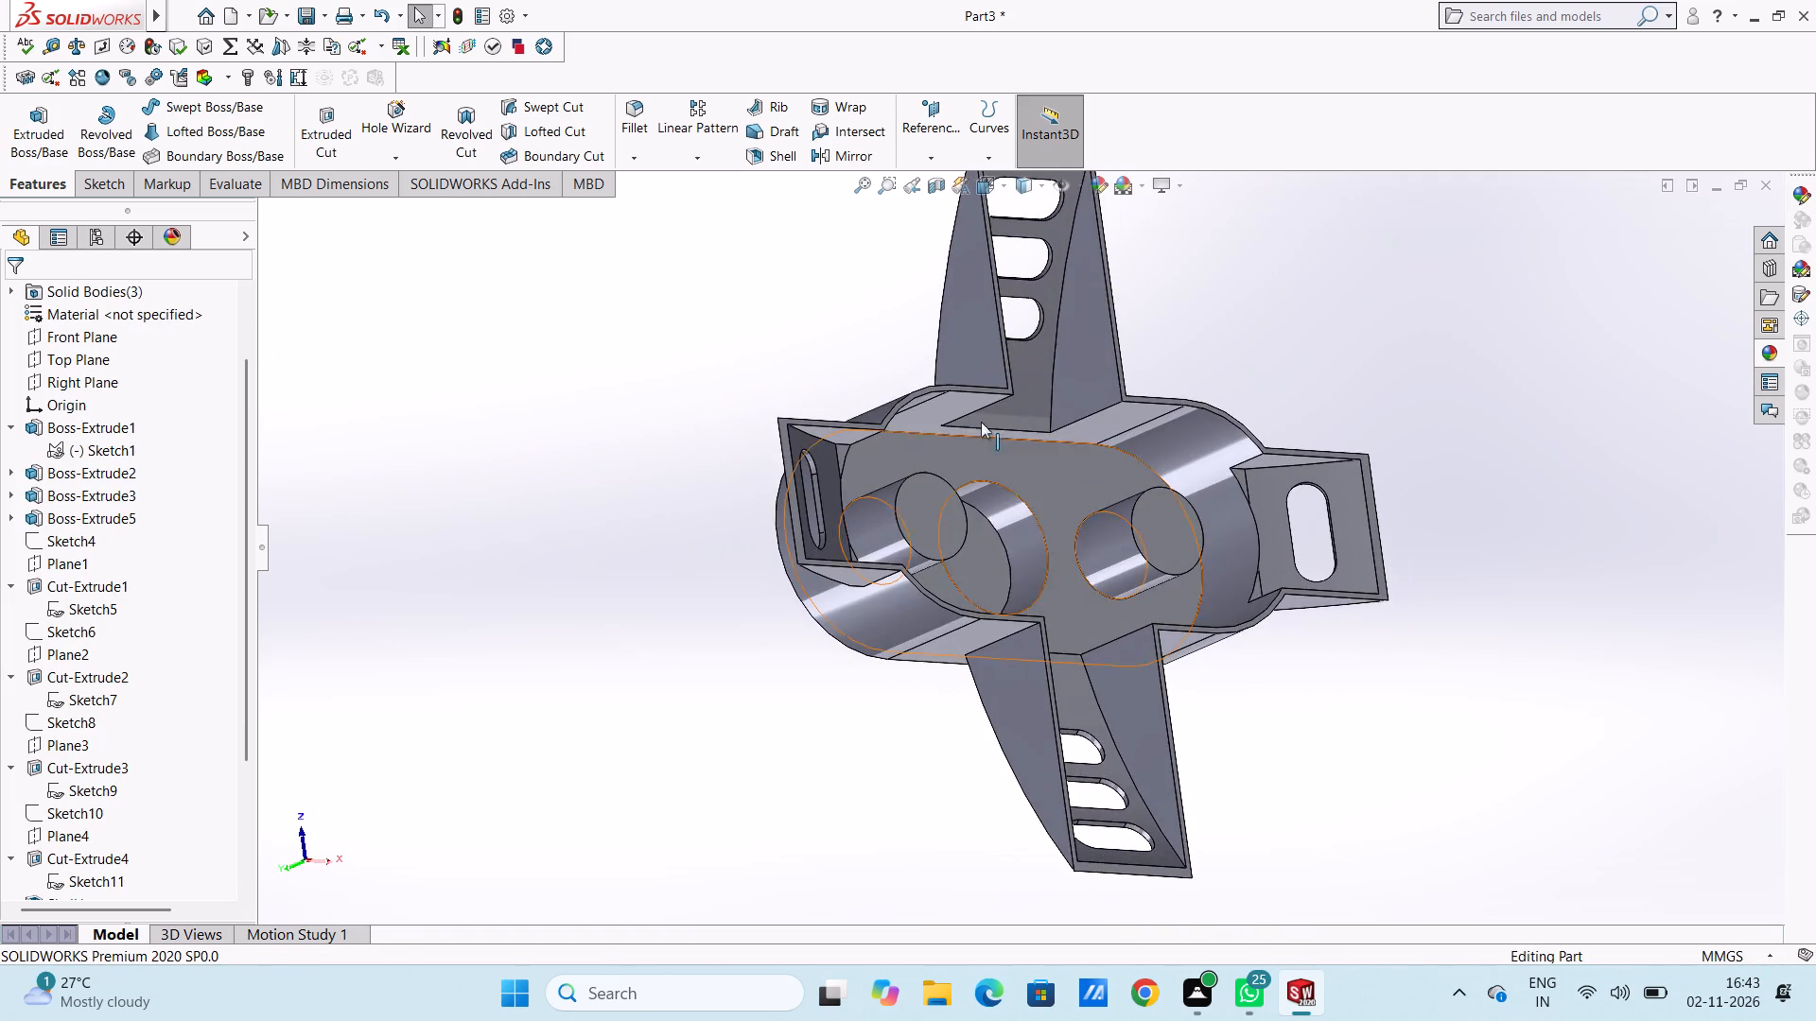
scroll(982, 413, "down", 3)
left_click(627, 96)
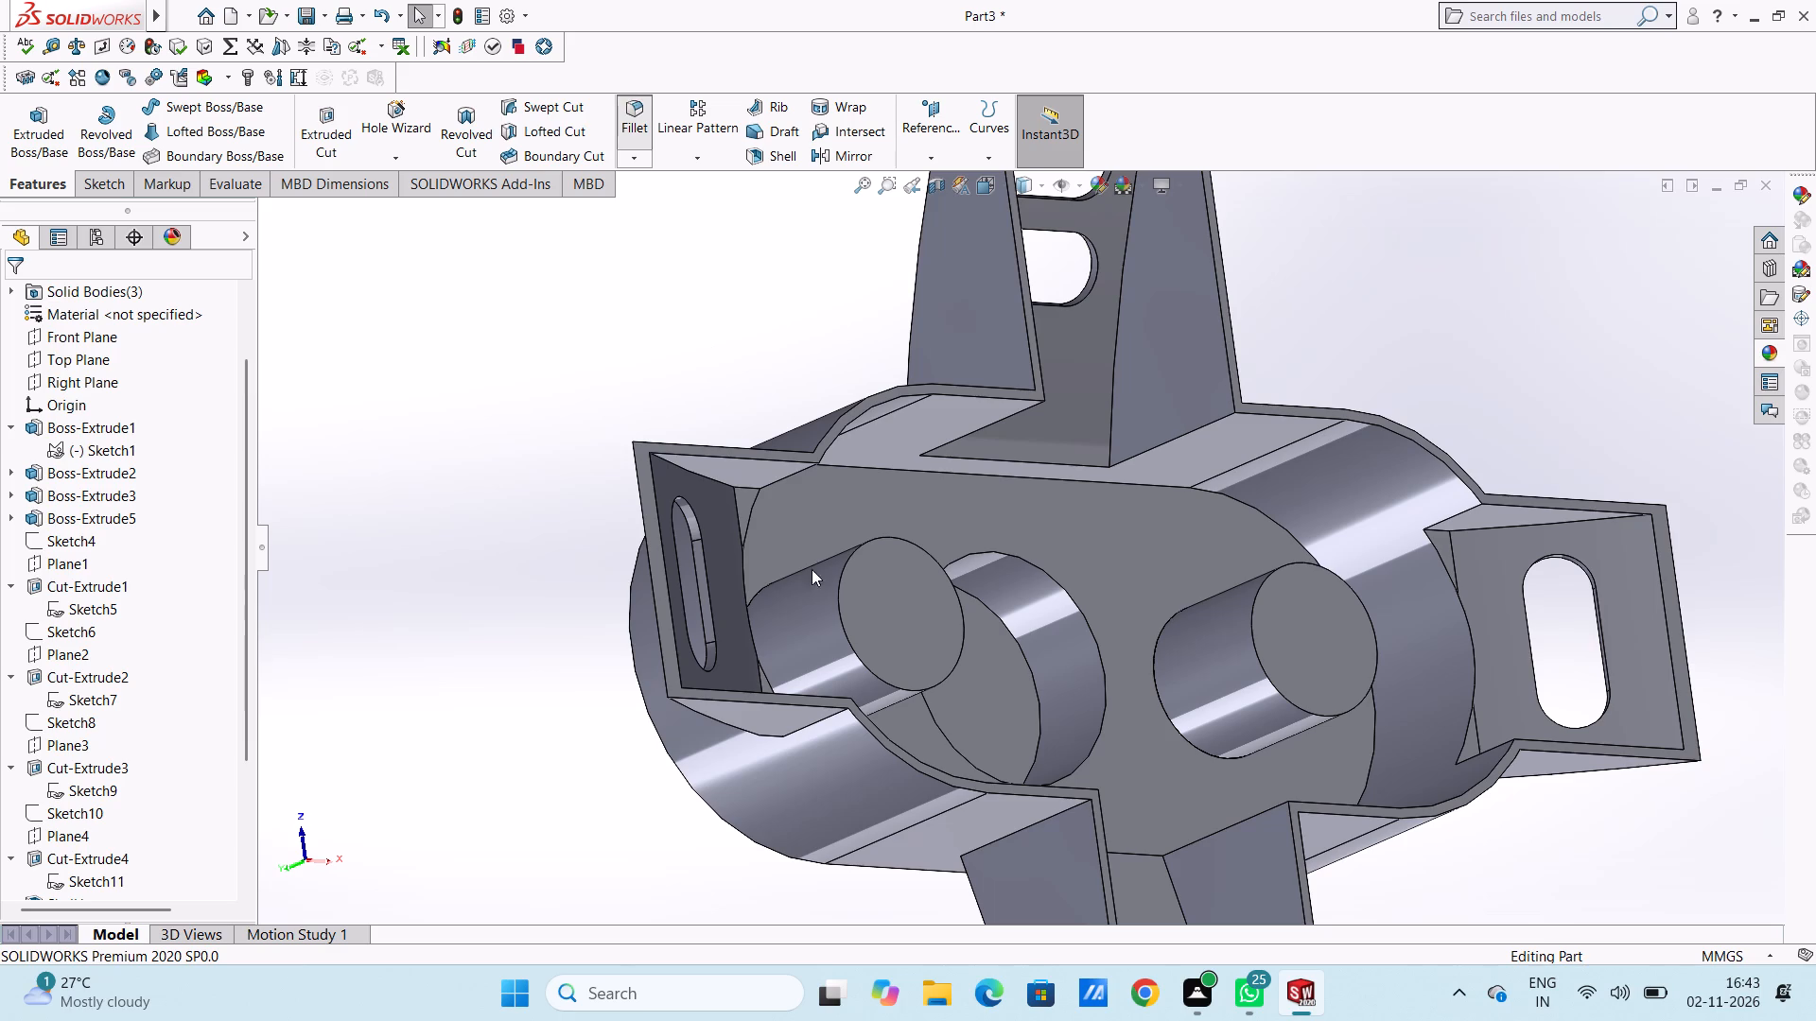
left_click(839, 614)
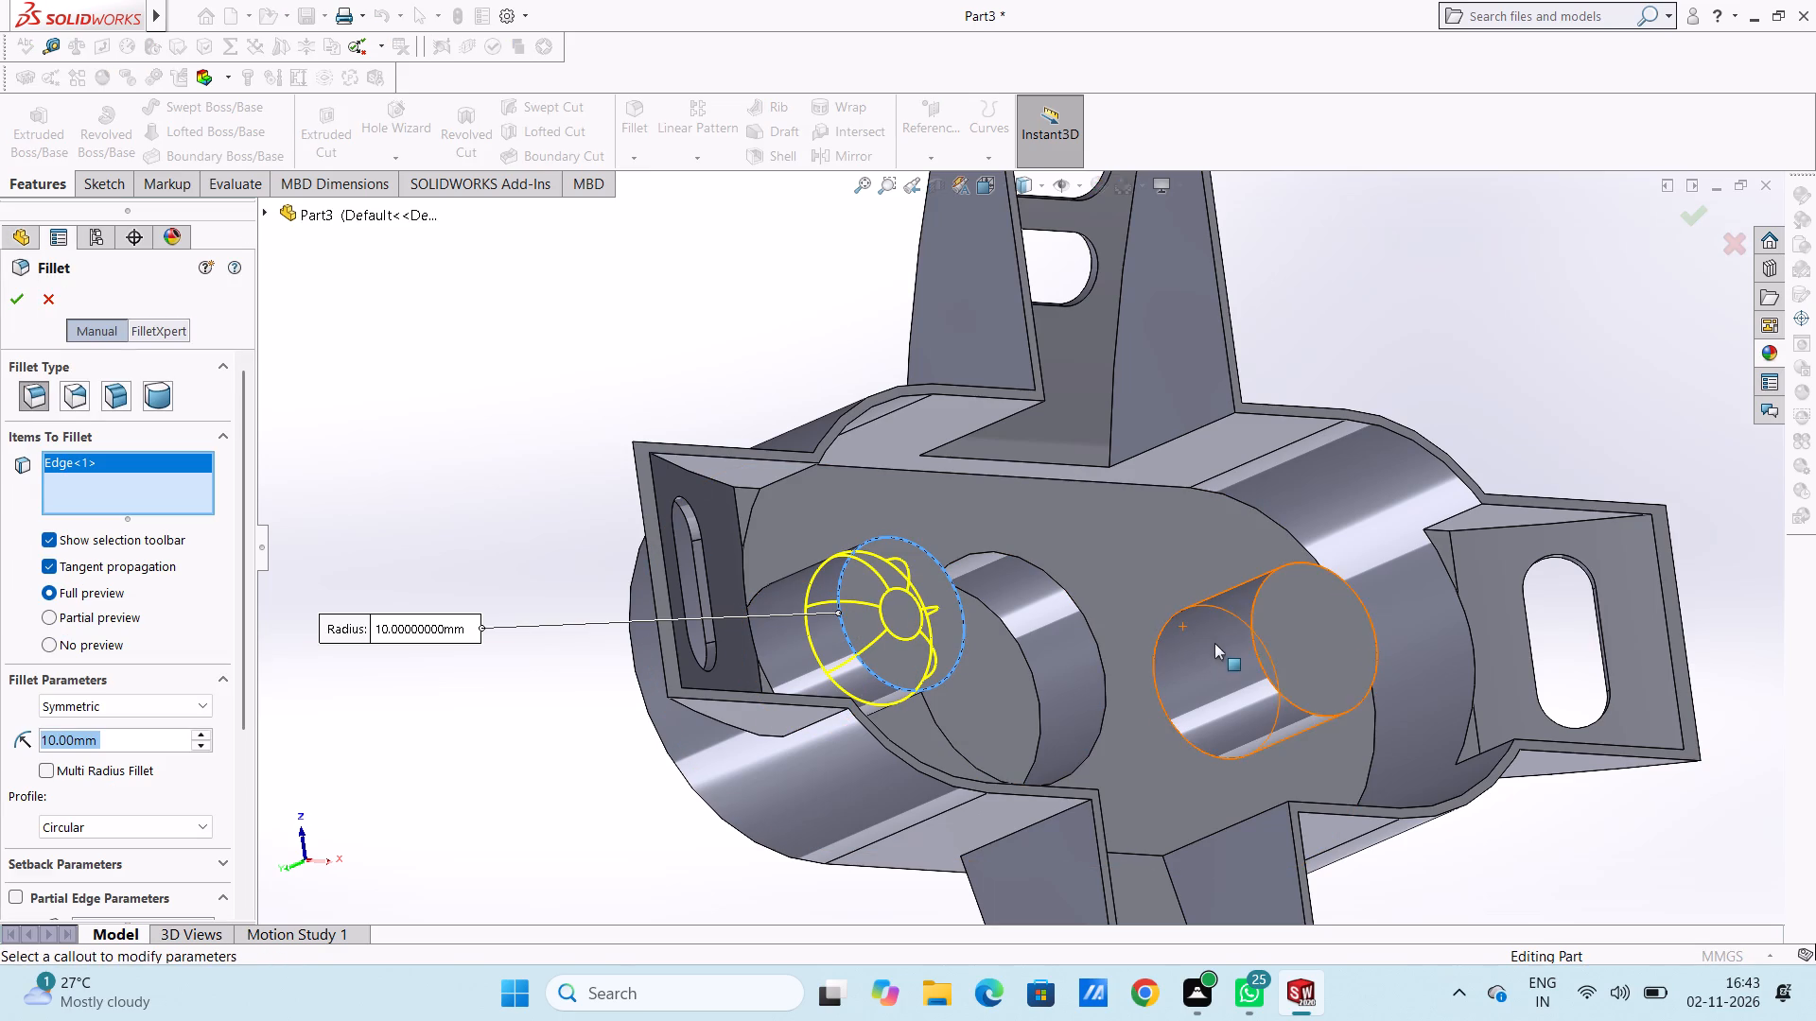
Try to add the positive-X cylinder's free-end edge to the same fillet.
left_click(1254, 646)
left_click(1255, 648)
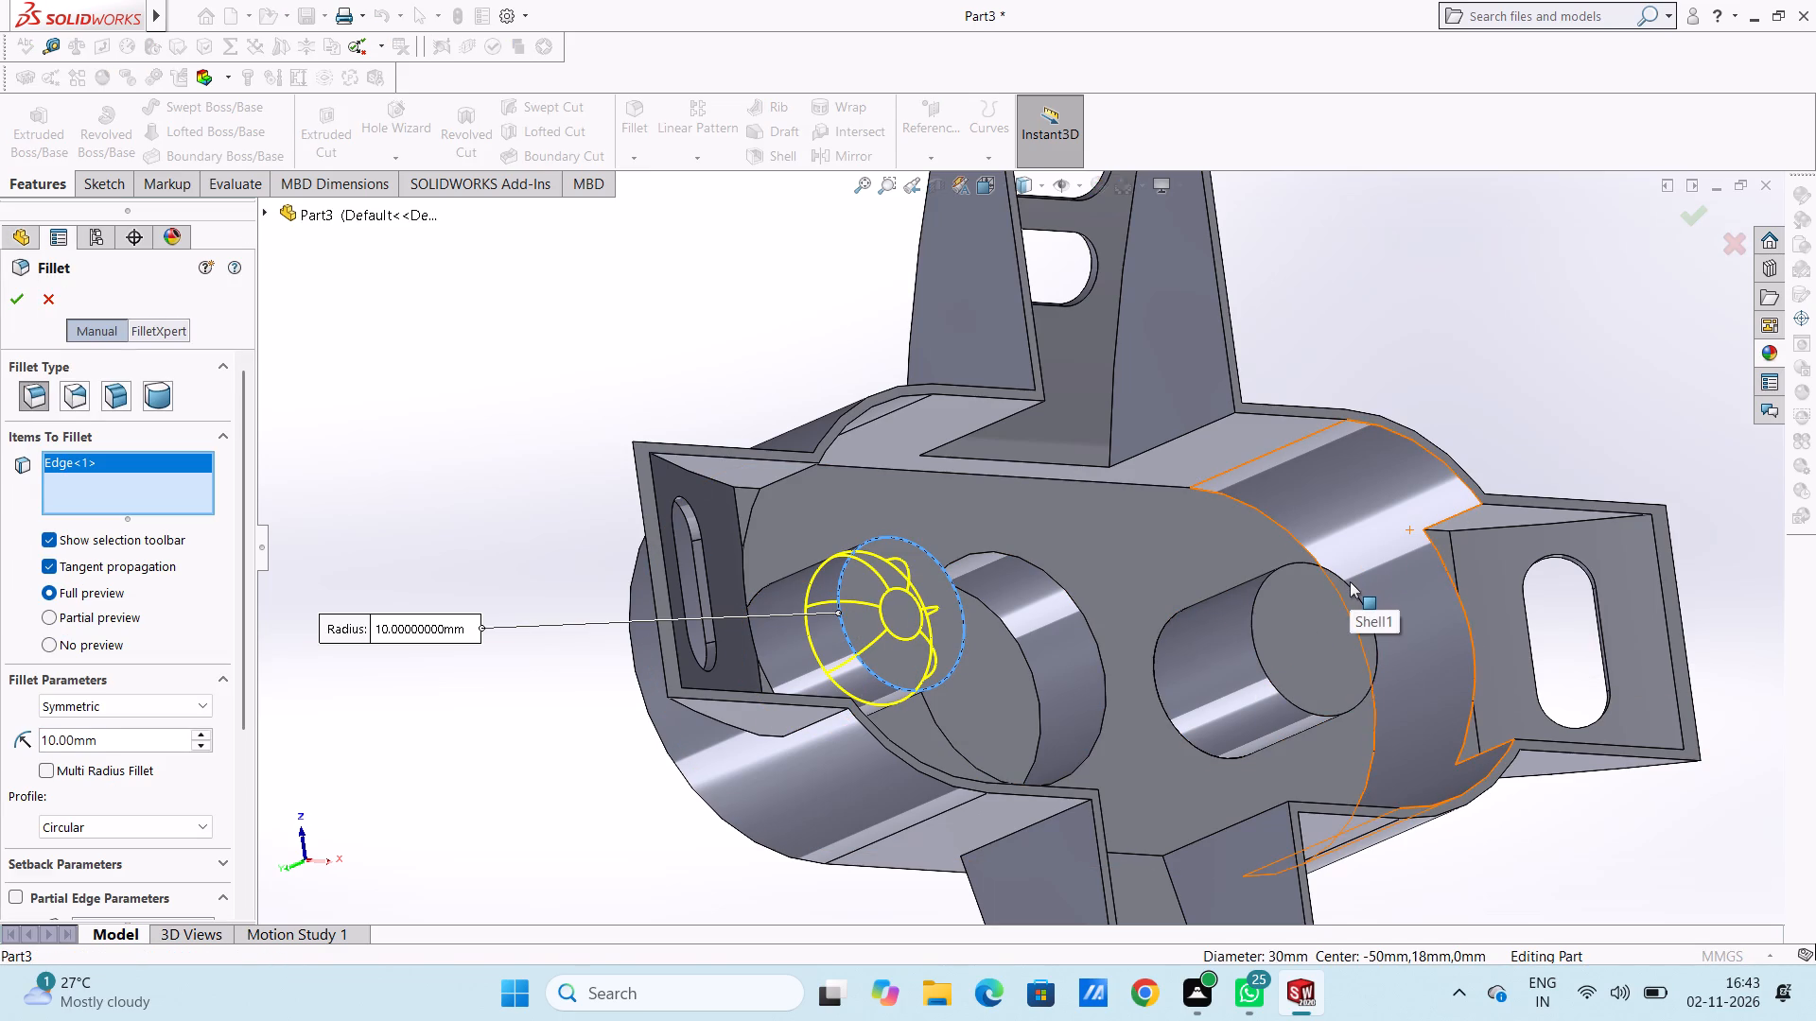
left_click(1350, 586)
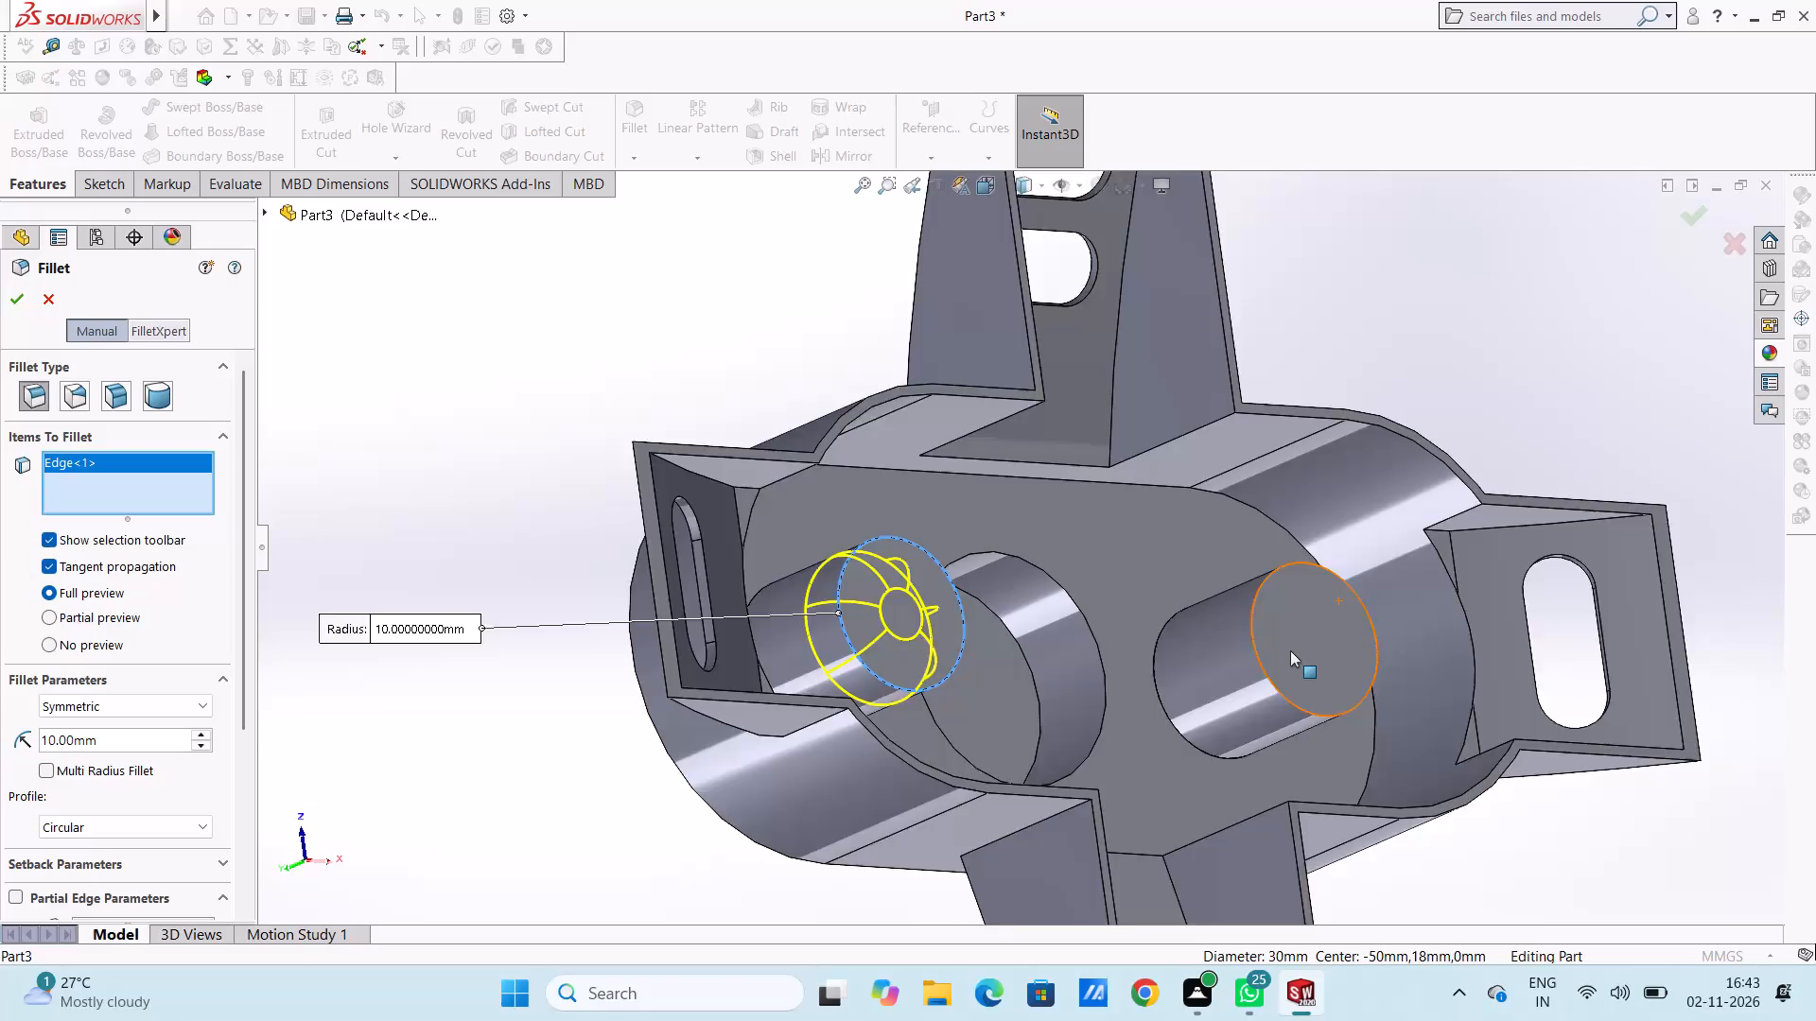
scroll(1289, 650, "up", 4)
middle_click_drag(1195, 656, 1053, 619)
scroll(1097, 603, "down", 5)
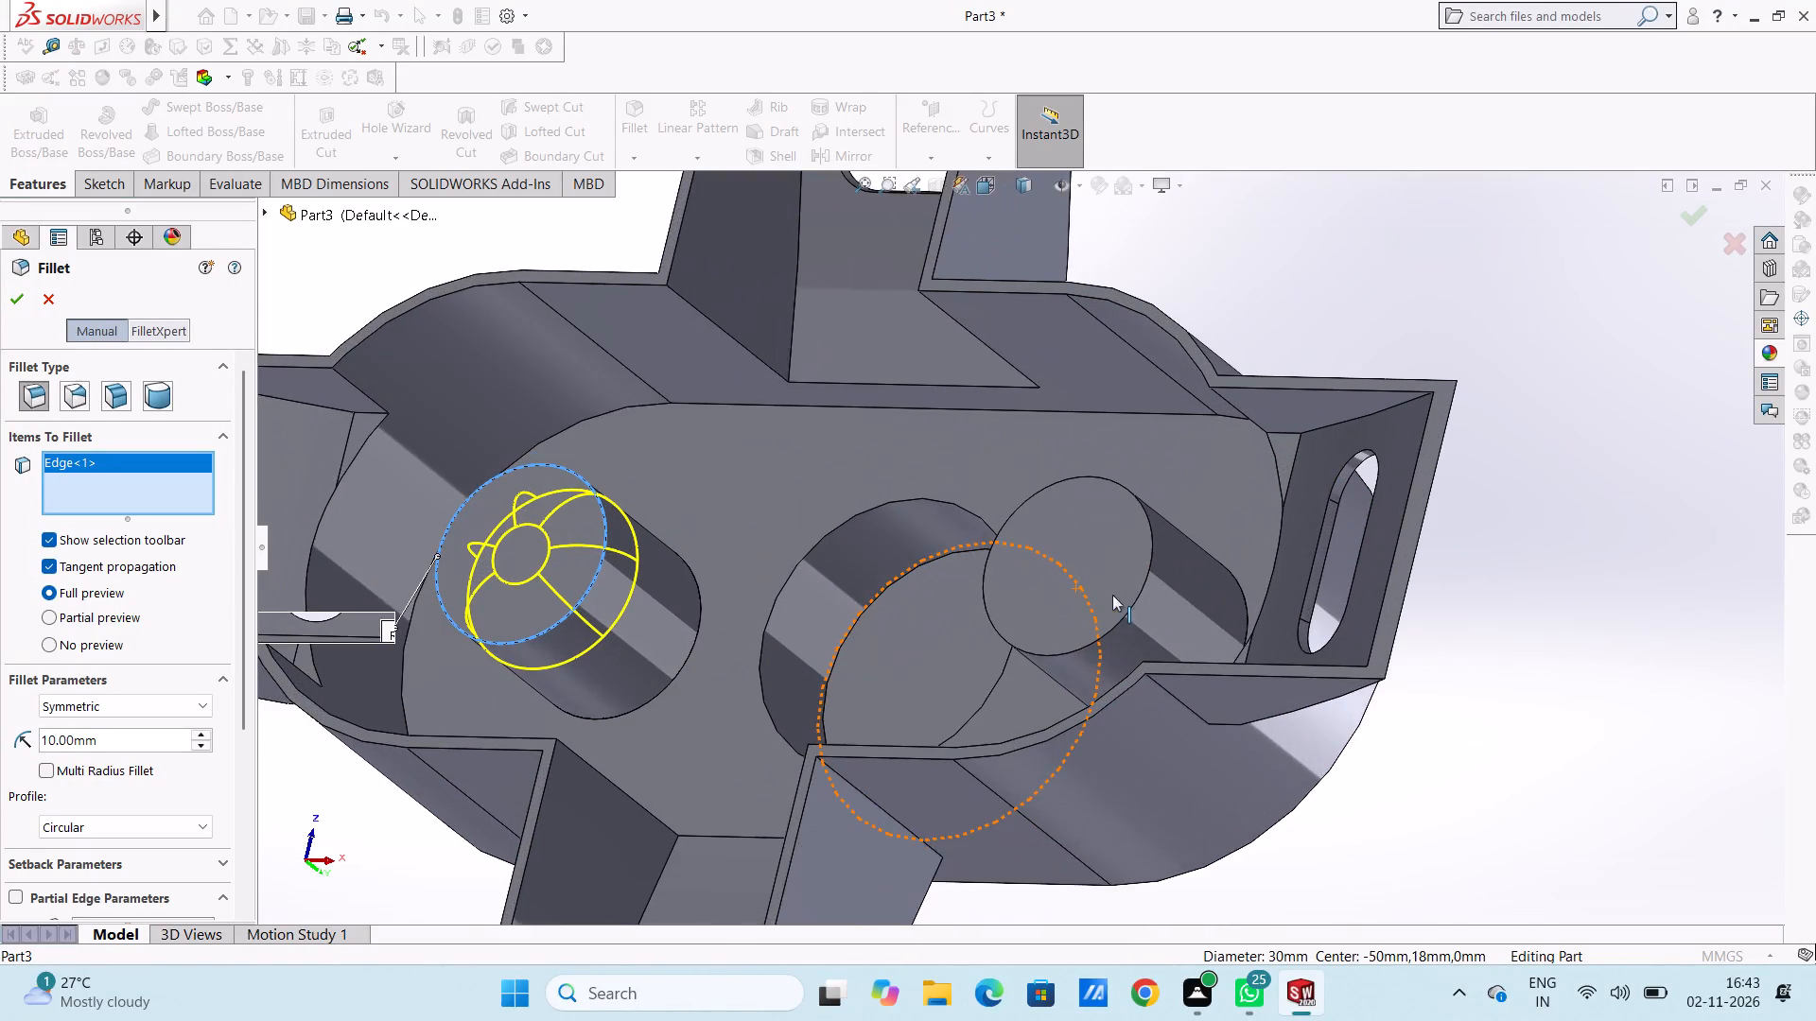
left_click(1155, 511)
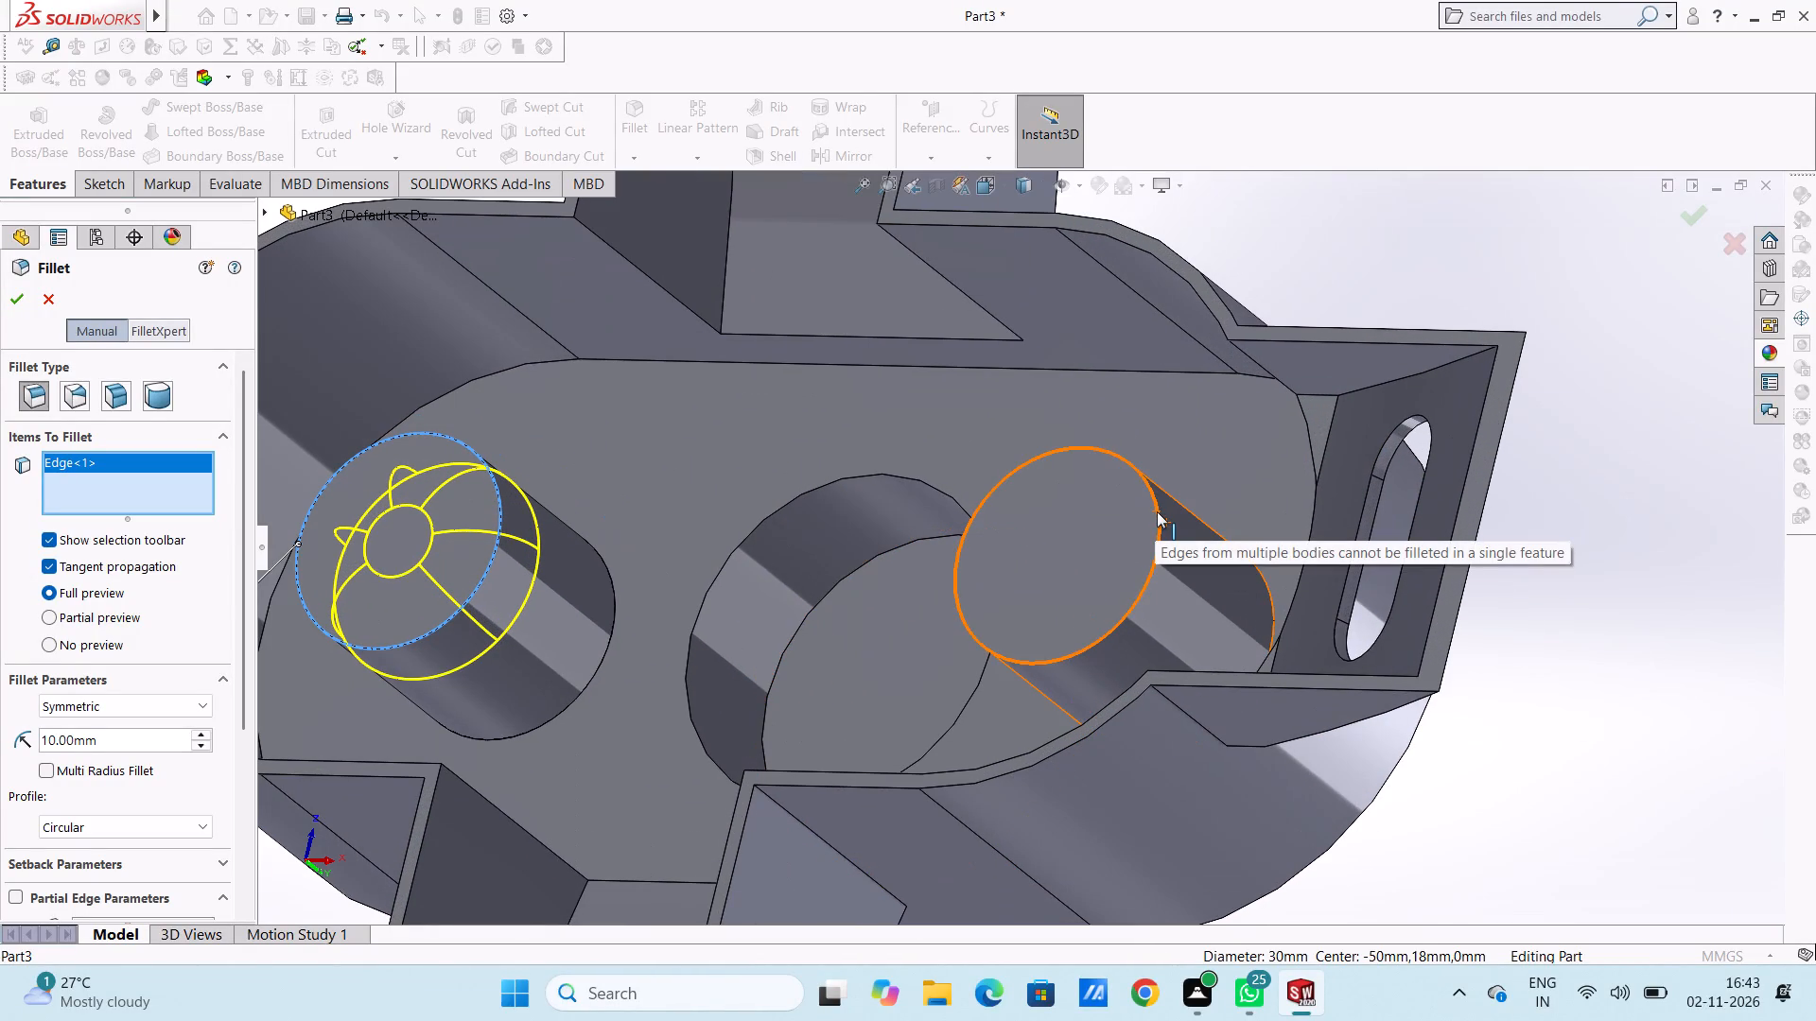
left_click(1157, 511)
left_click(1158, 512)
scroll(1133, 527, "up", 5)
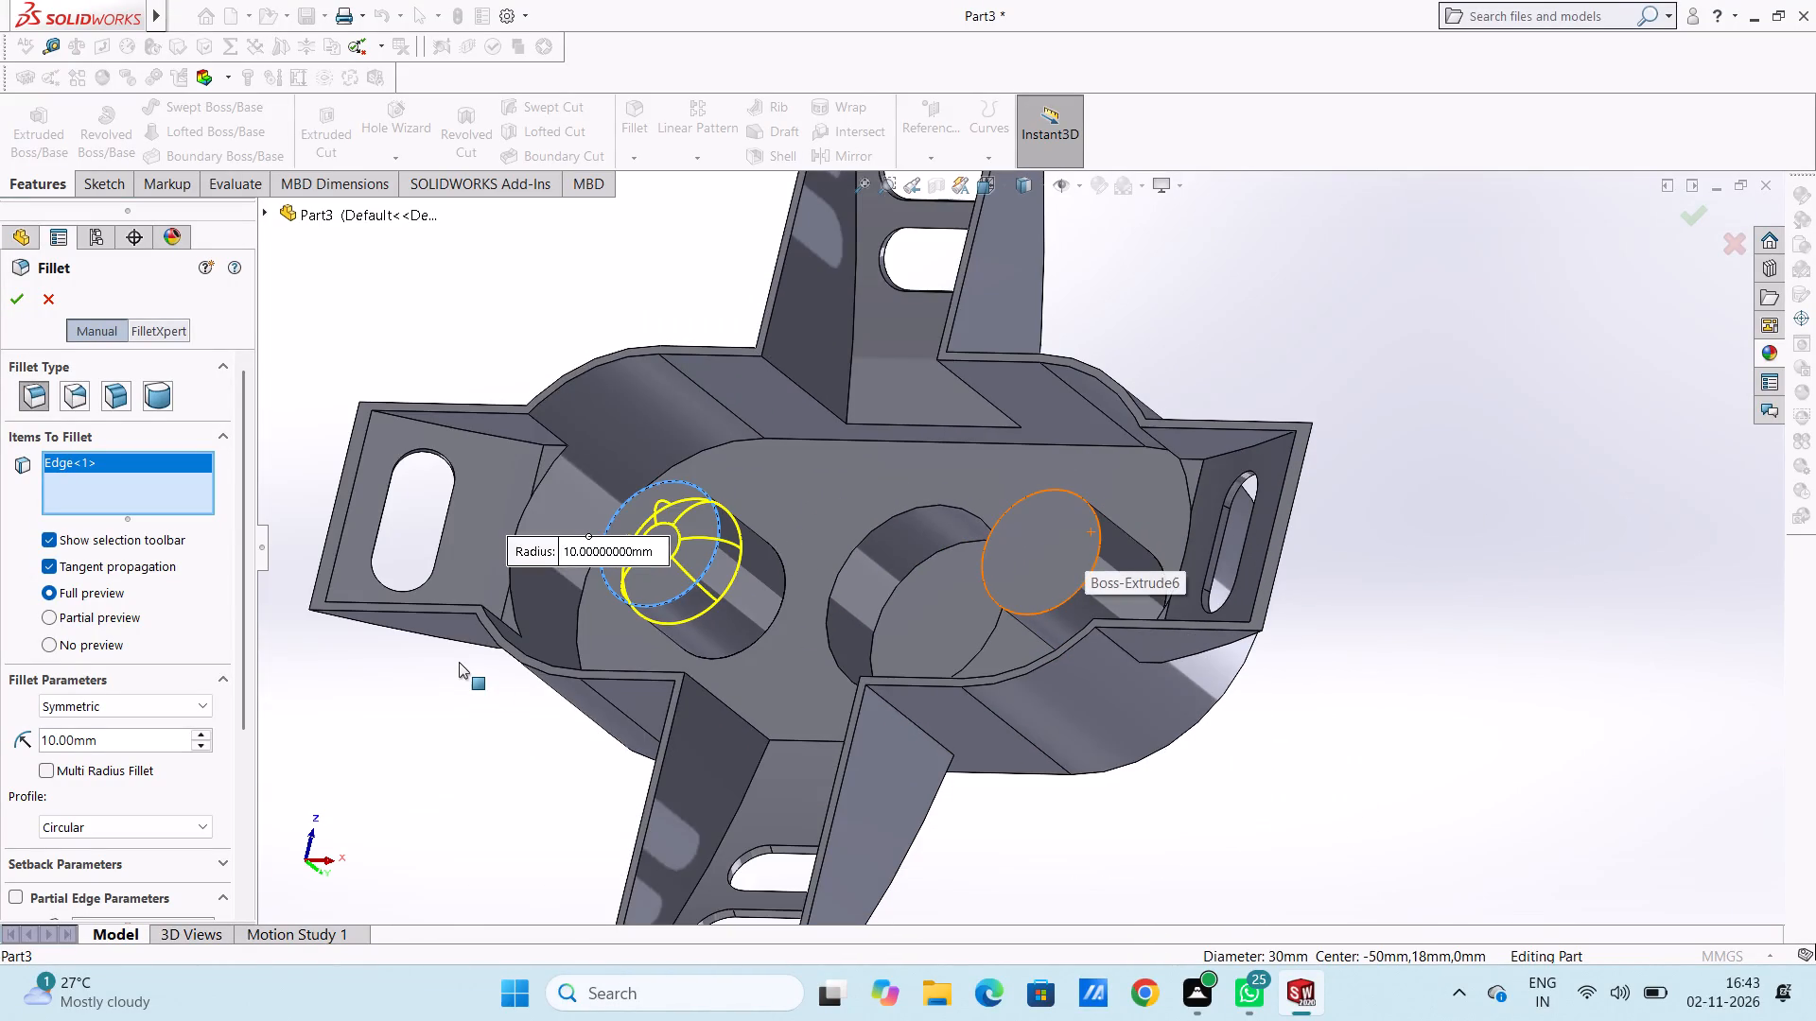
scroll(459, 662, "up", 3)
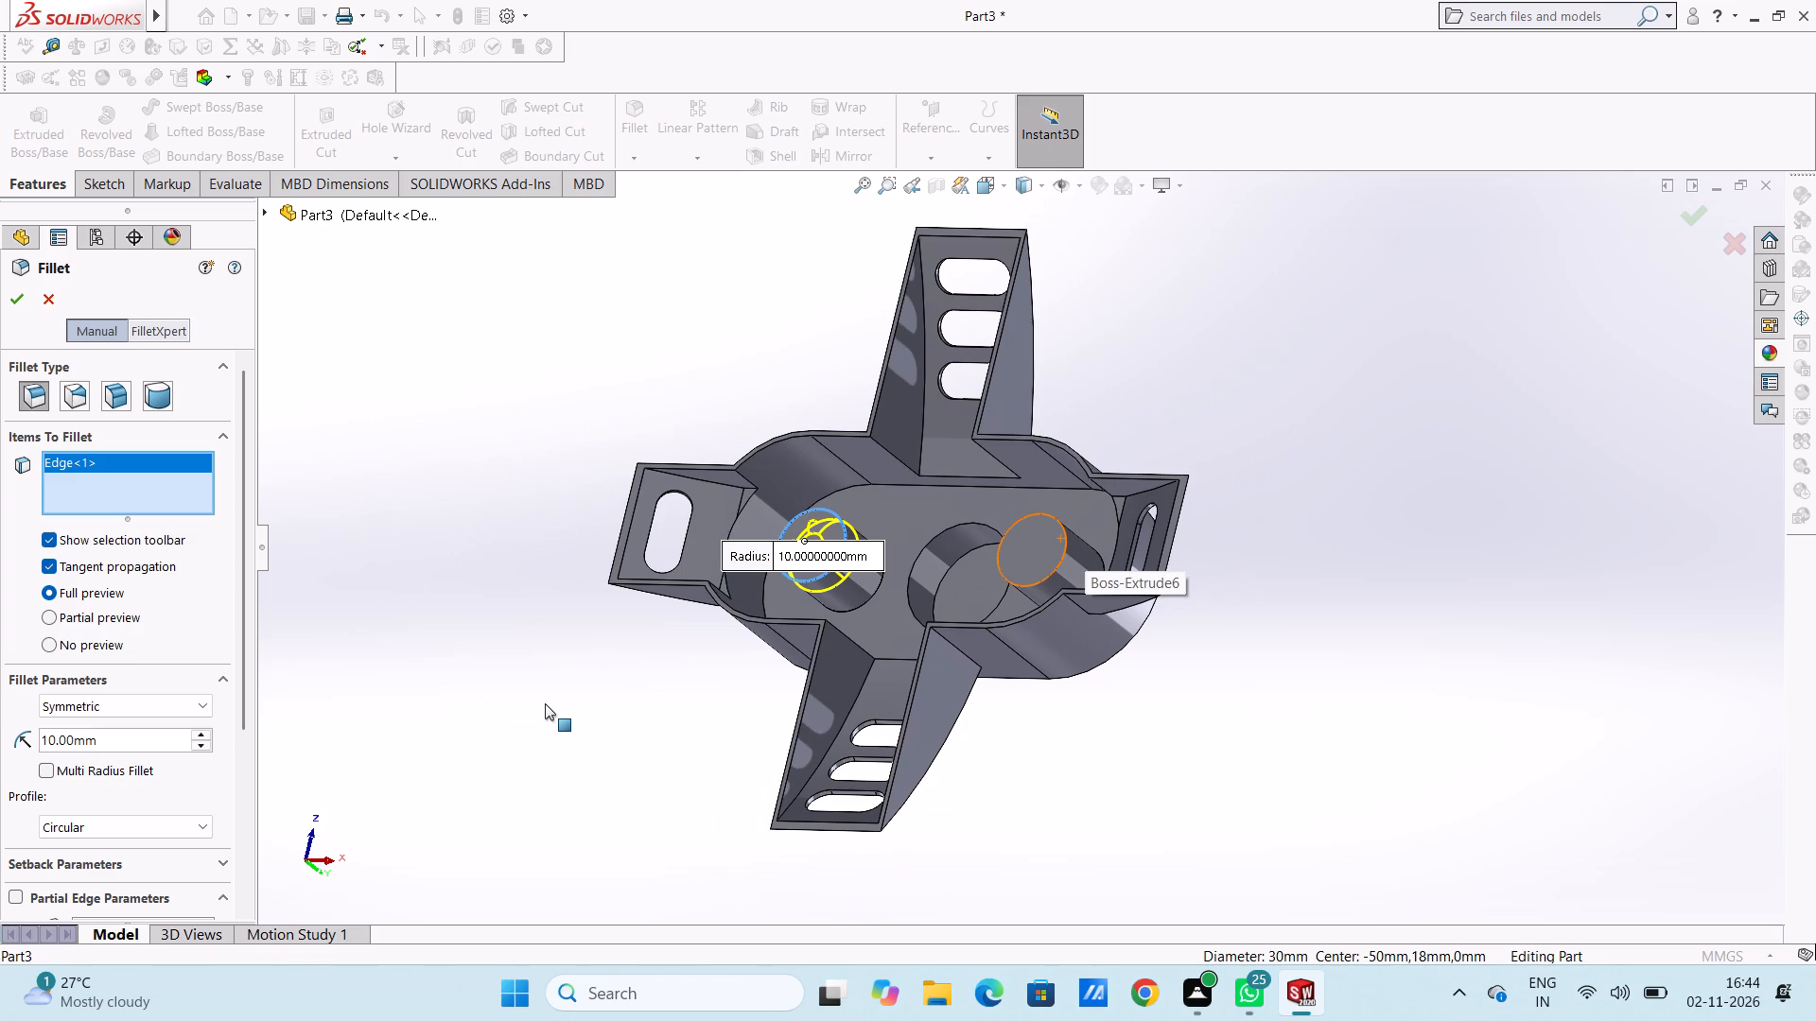
Set the fillet radius to 8 mm and apply it to the negative-X cylinder's end edge.
middle_click_drag(542, 699, 685, 761)
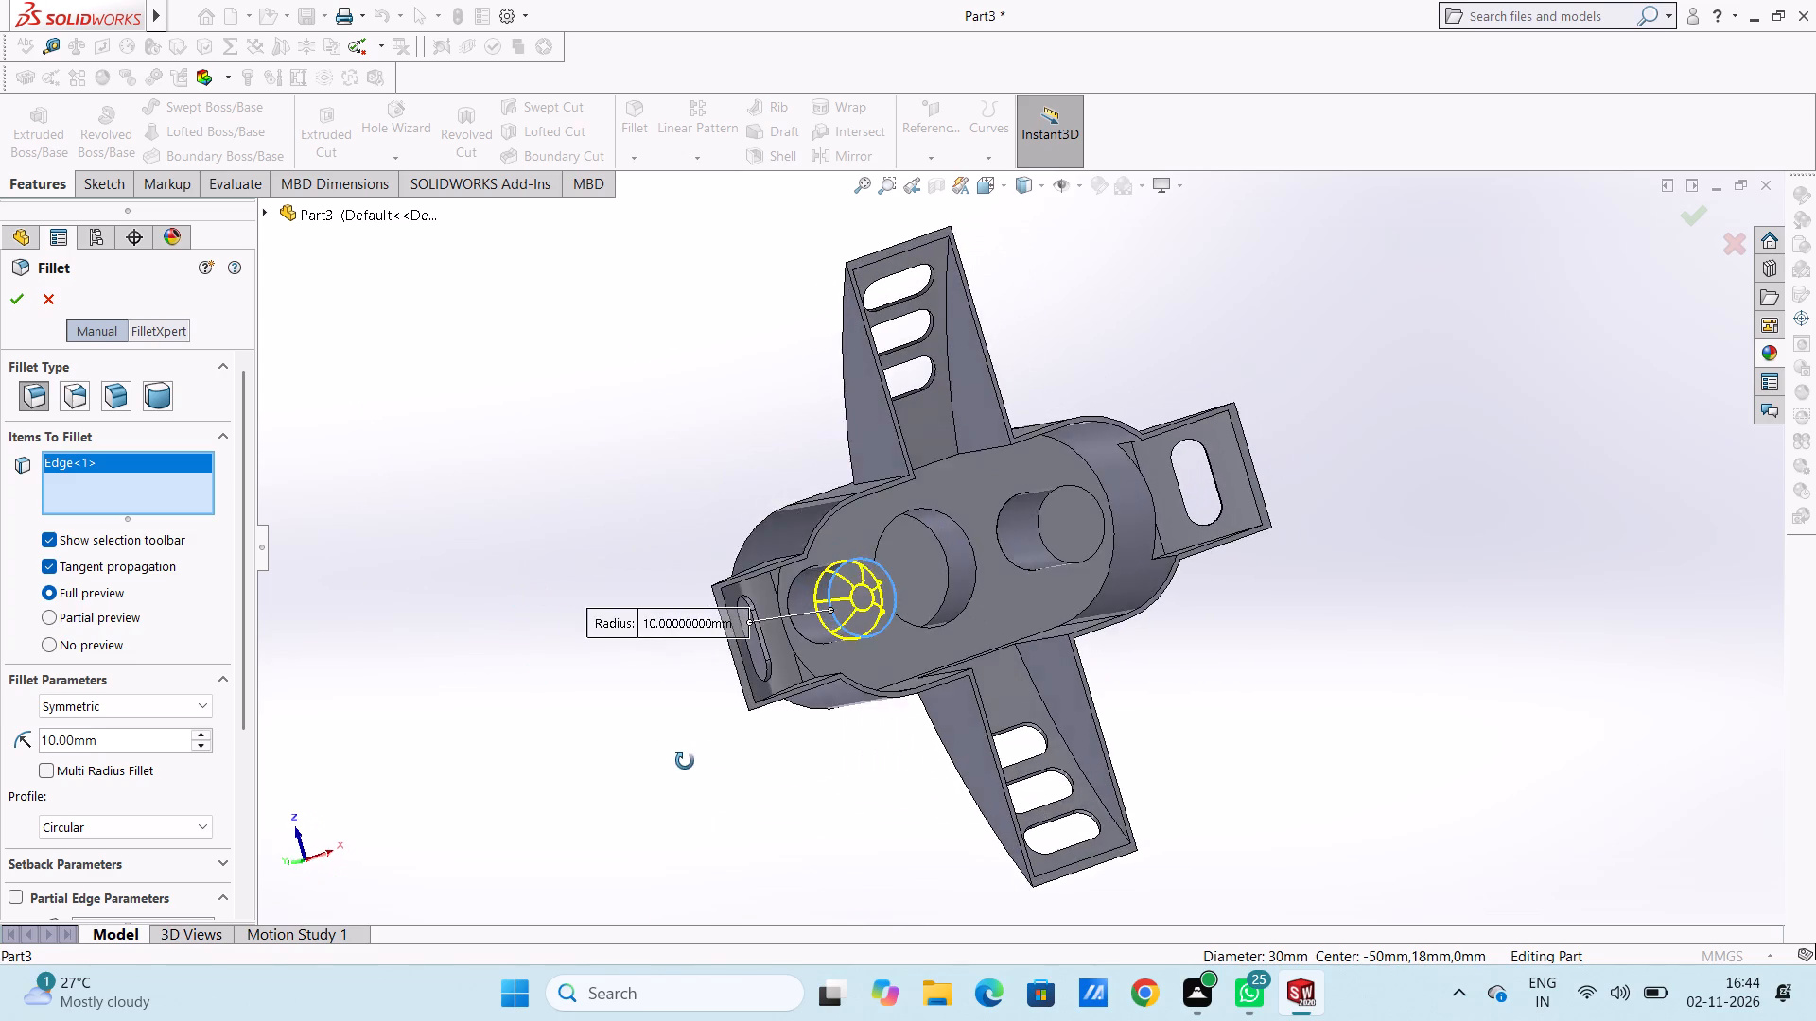
middle_click_drag(685, 761, 631, 722)
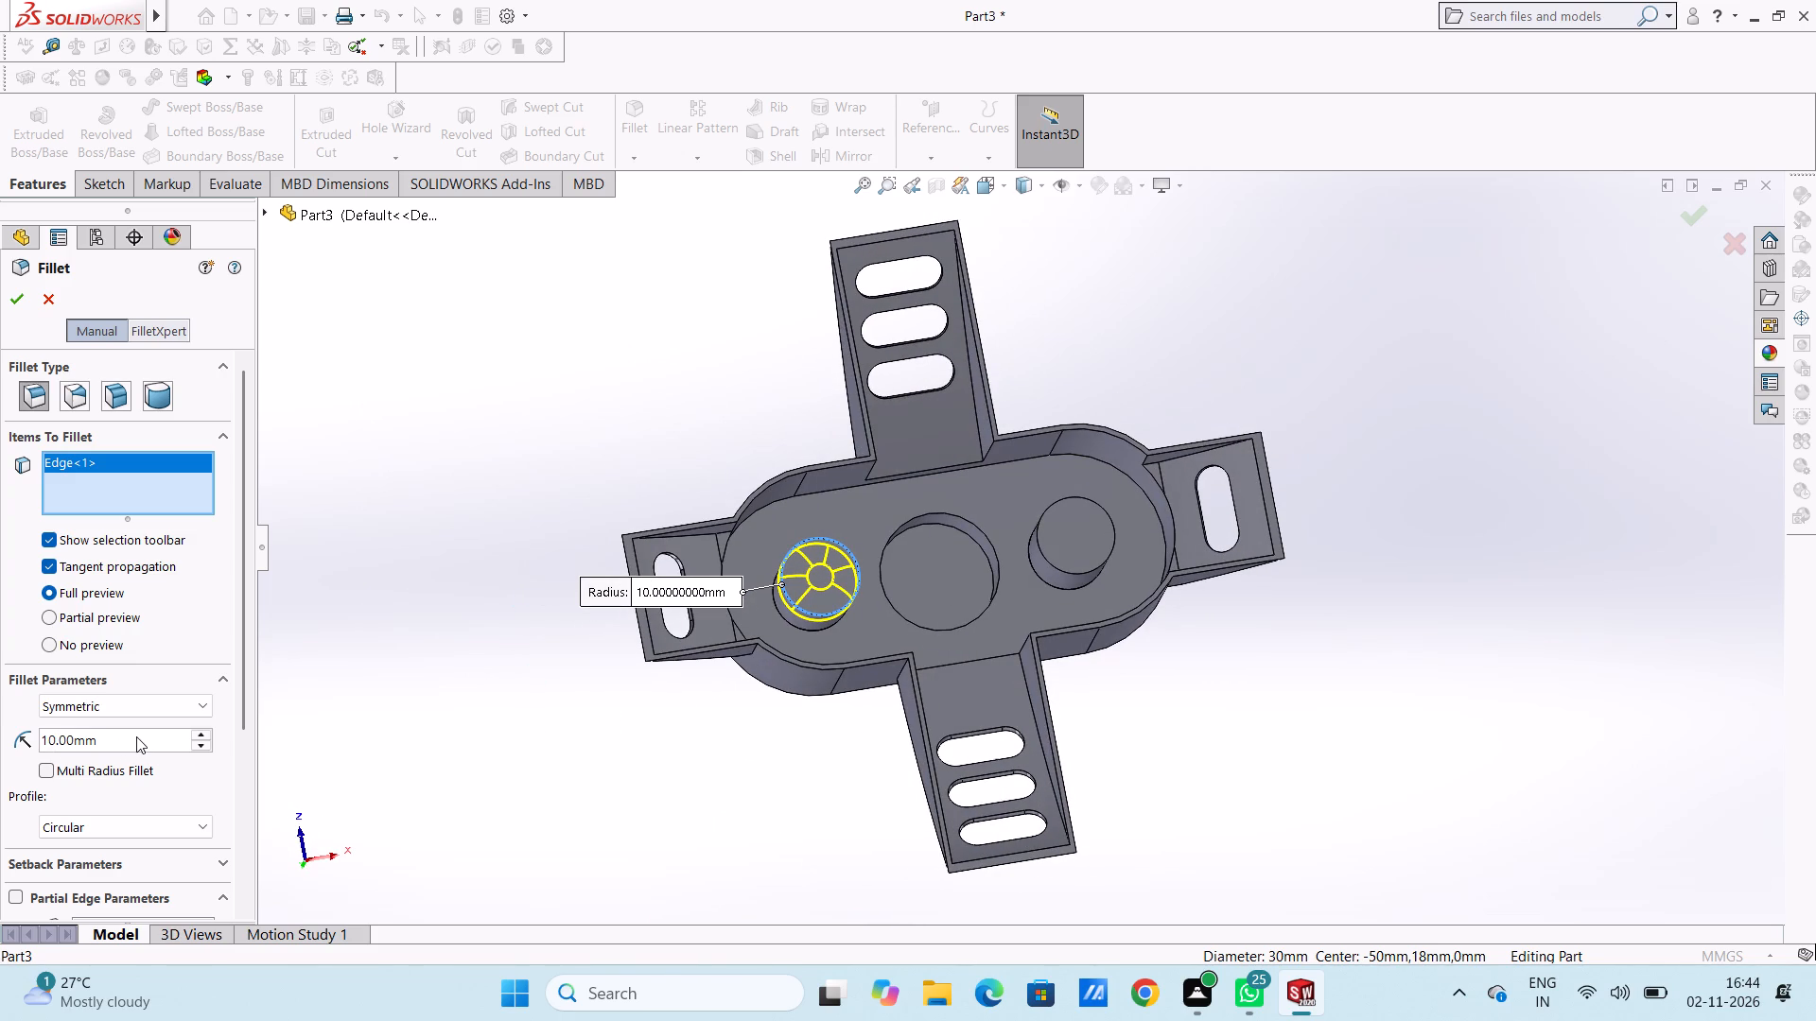
double_click(136, 736)
key("8")
key("Return")
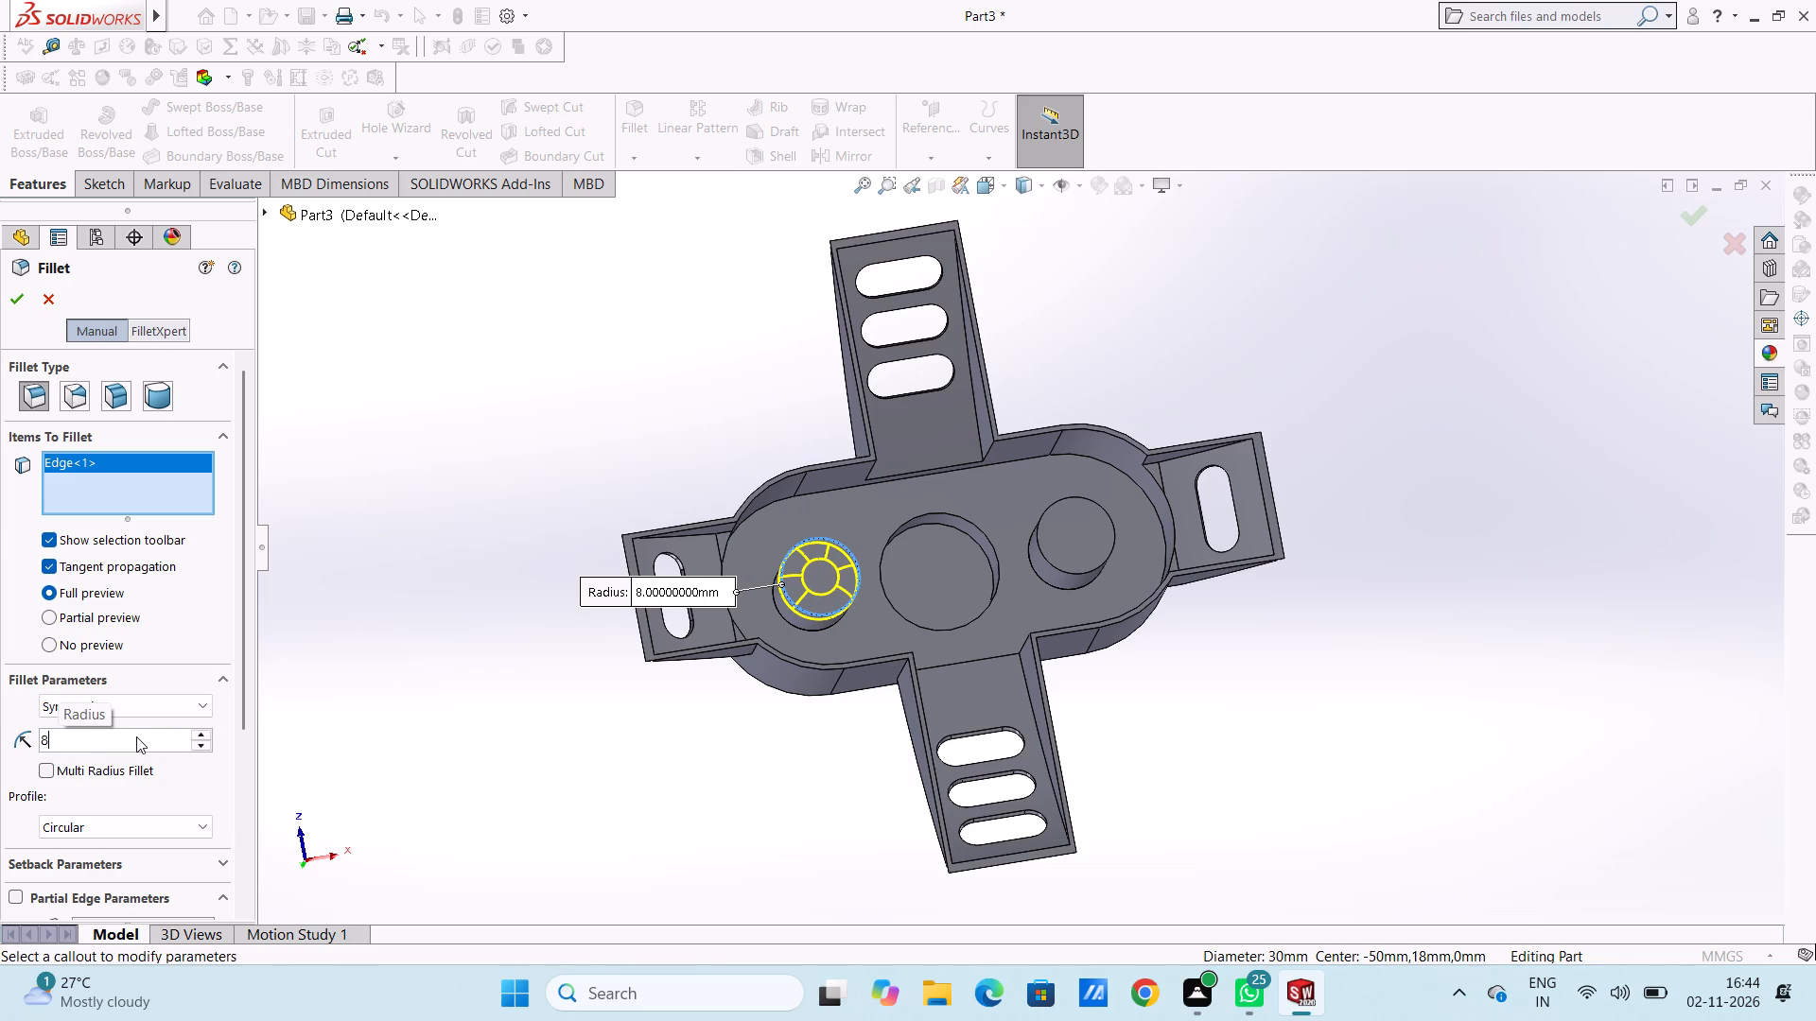
left_click(19, 301)
left_click(453, 377)
Fillet the positive-X cylinder's free-end edge as a separate feature with an 8 mm radius.
middle_click_drag(522, 381, 550, 445)
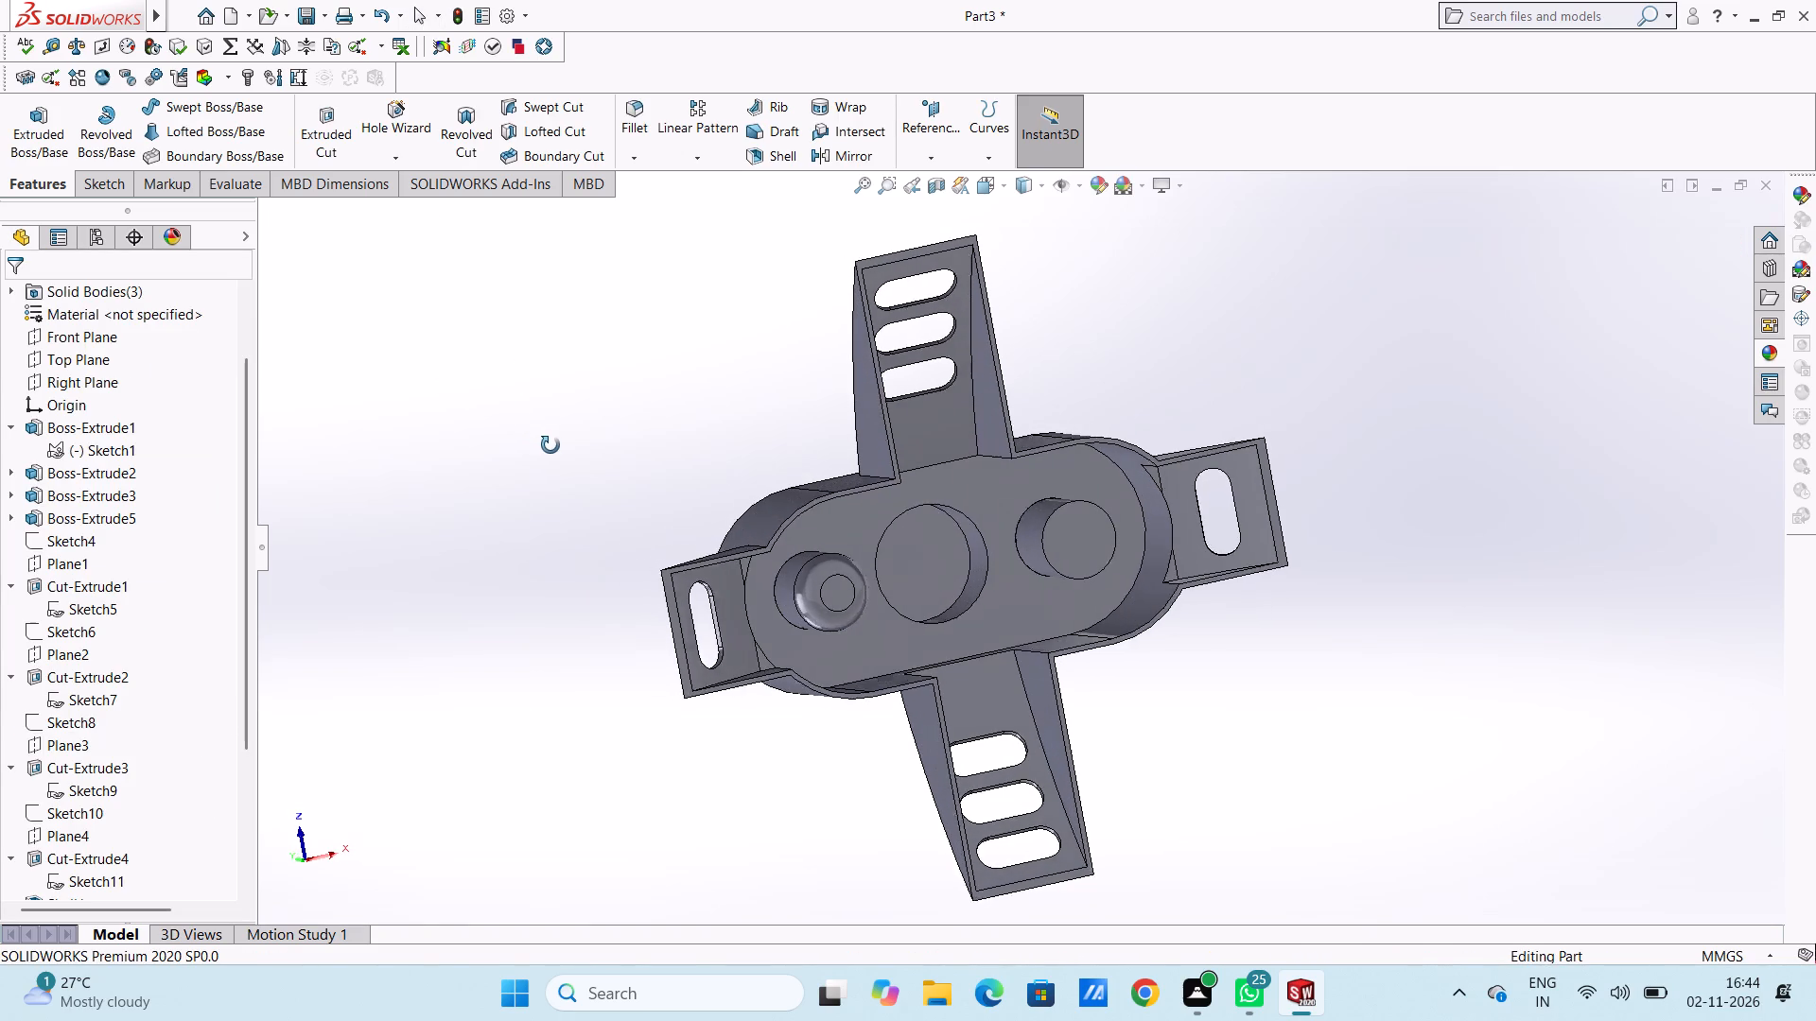
middle_click_drag(550, 445, 551, 444)
left_click(633, 111)
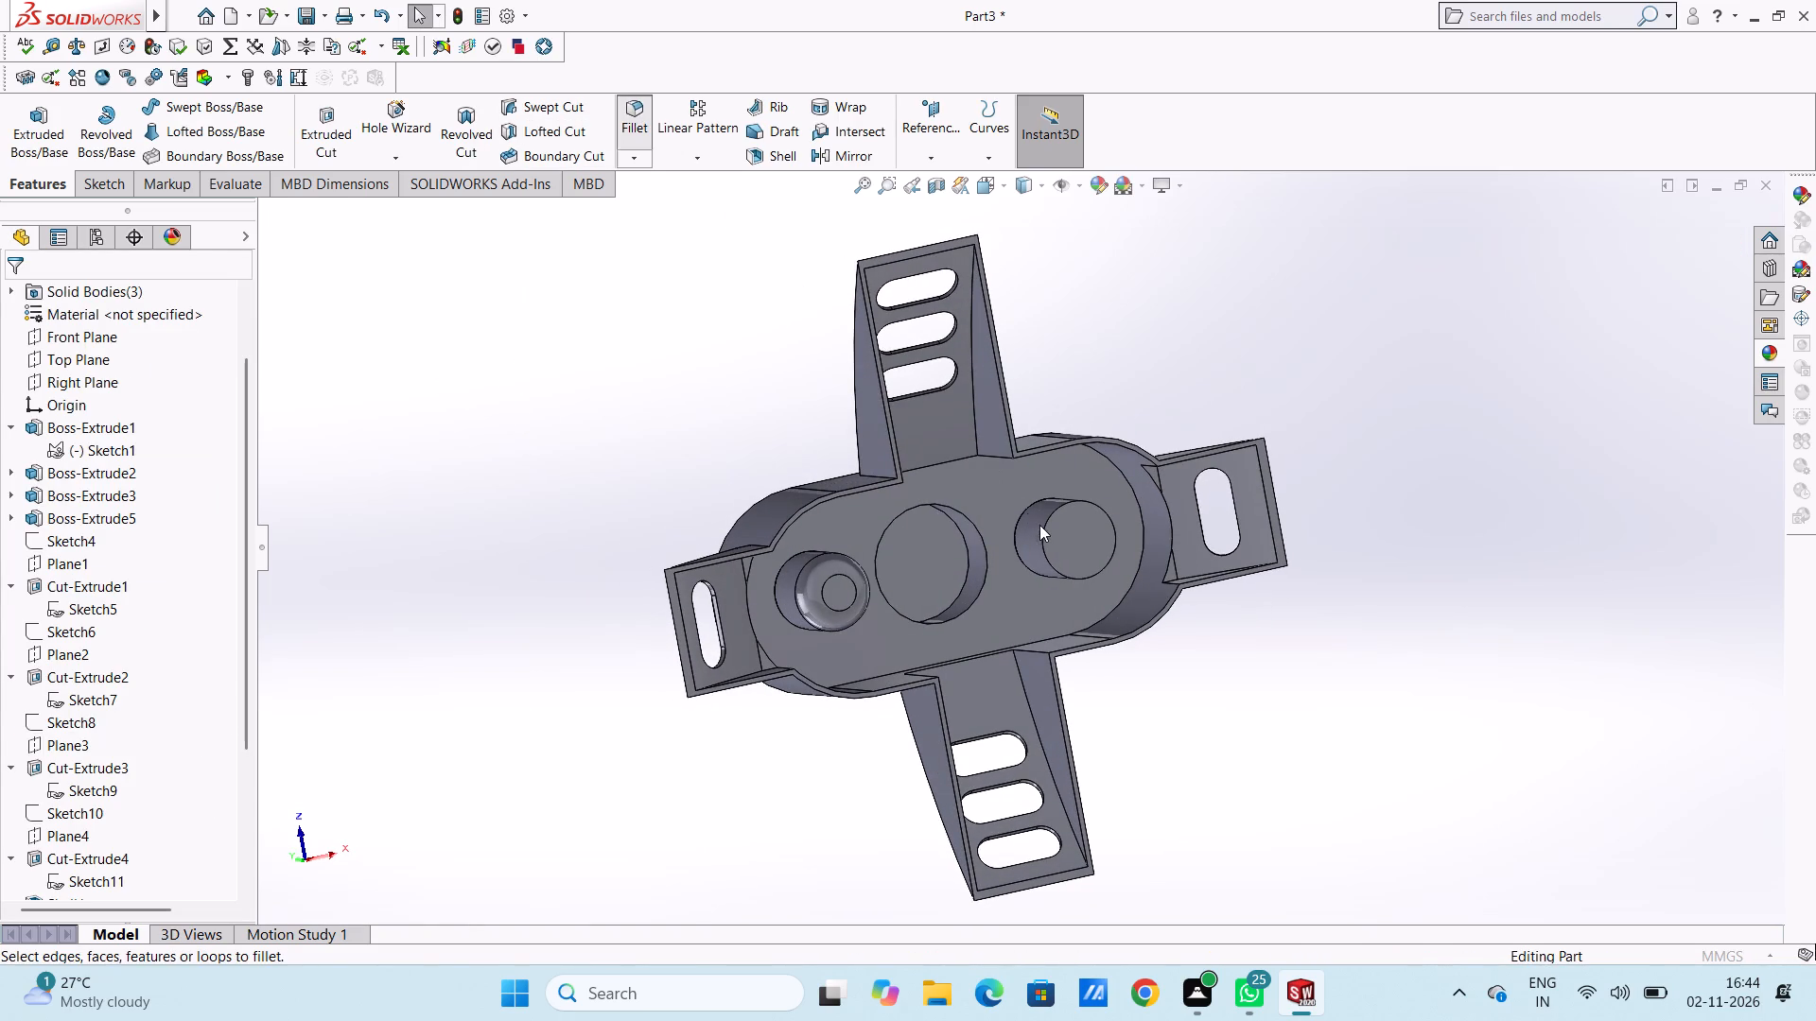
left_click(1044, 525)
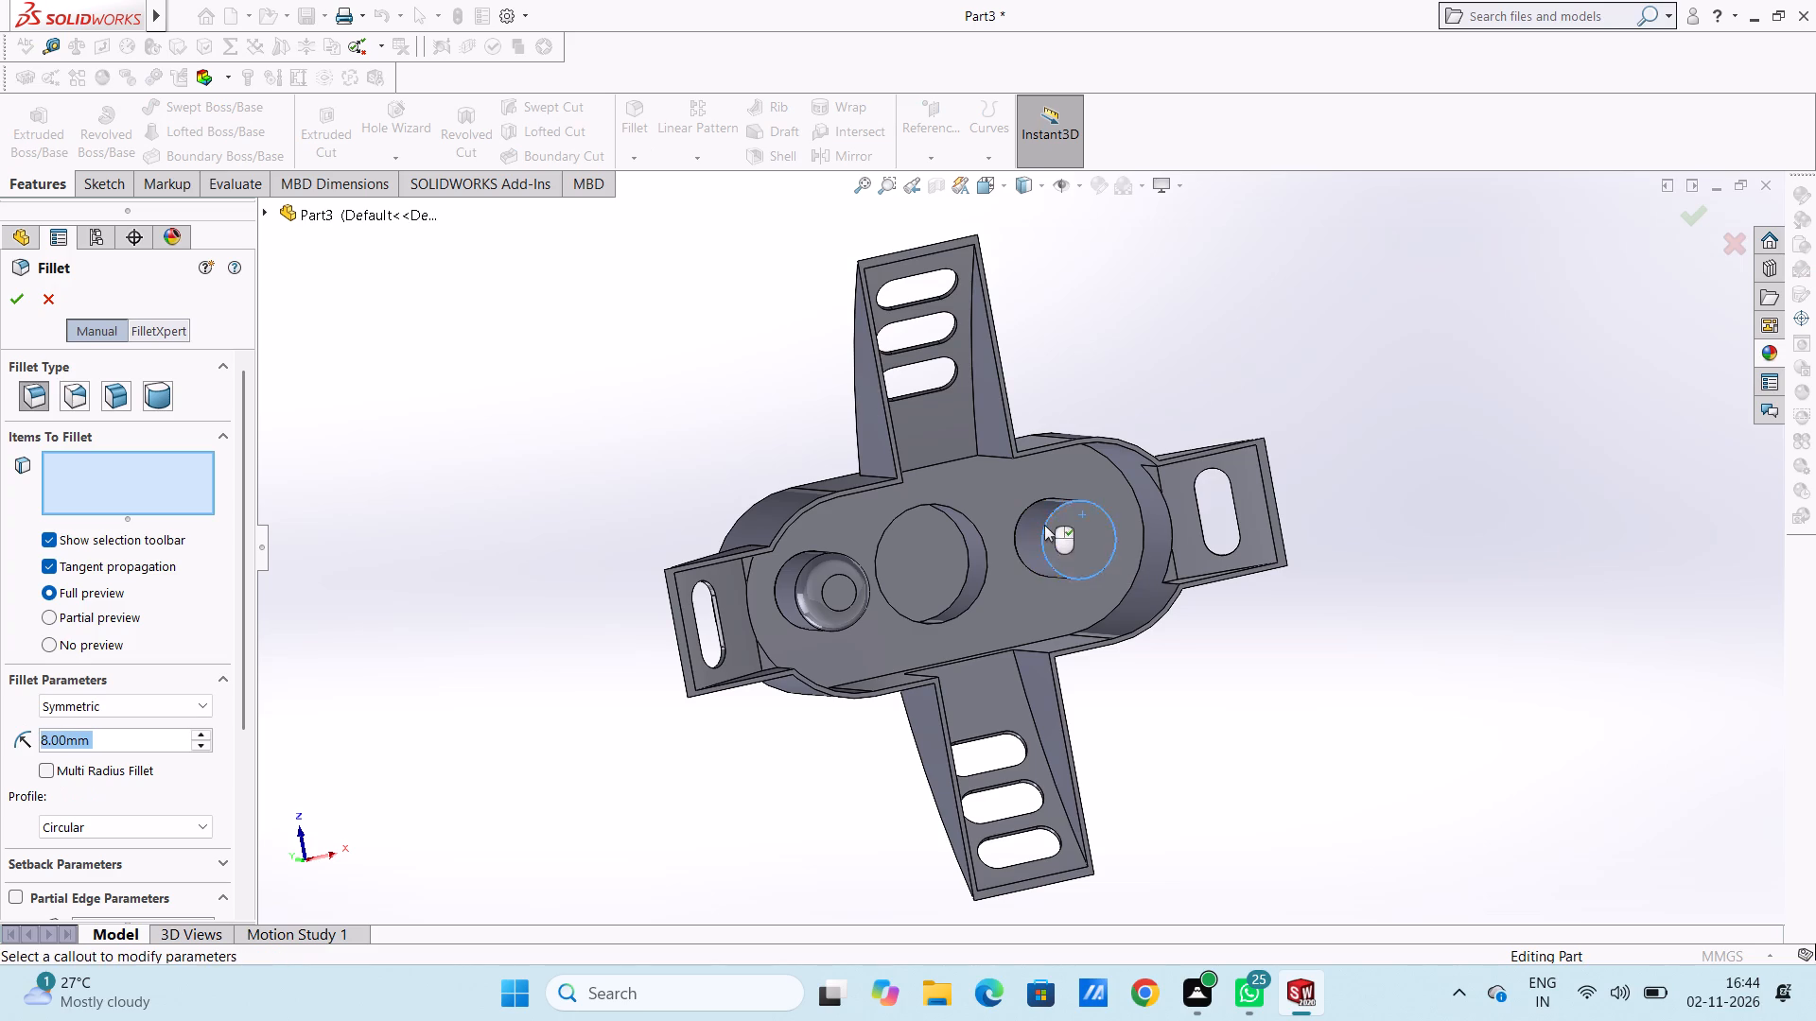
left_click(17, 301)
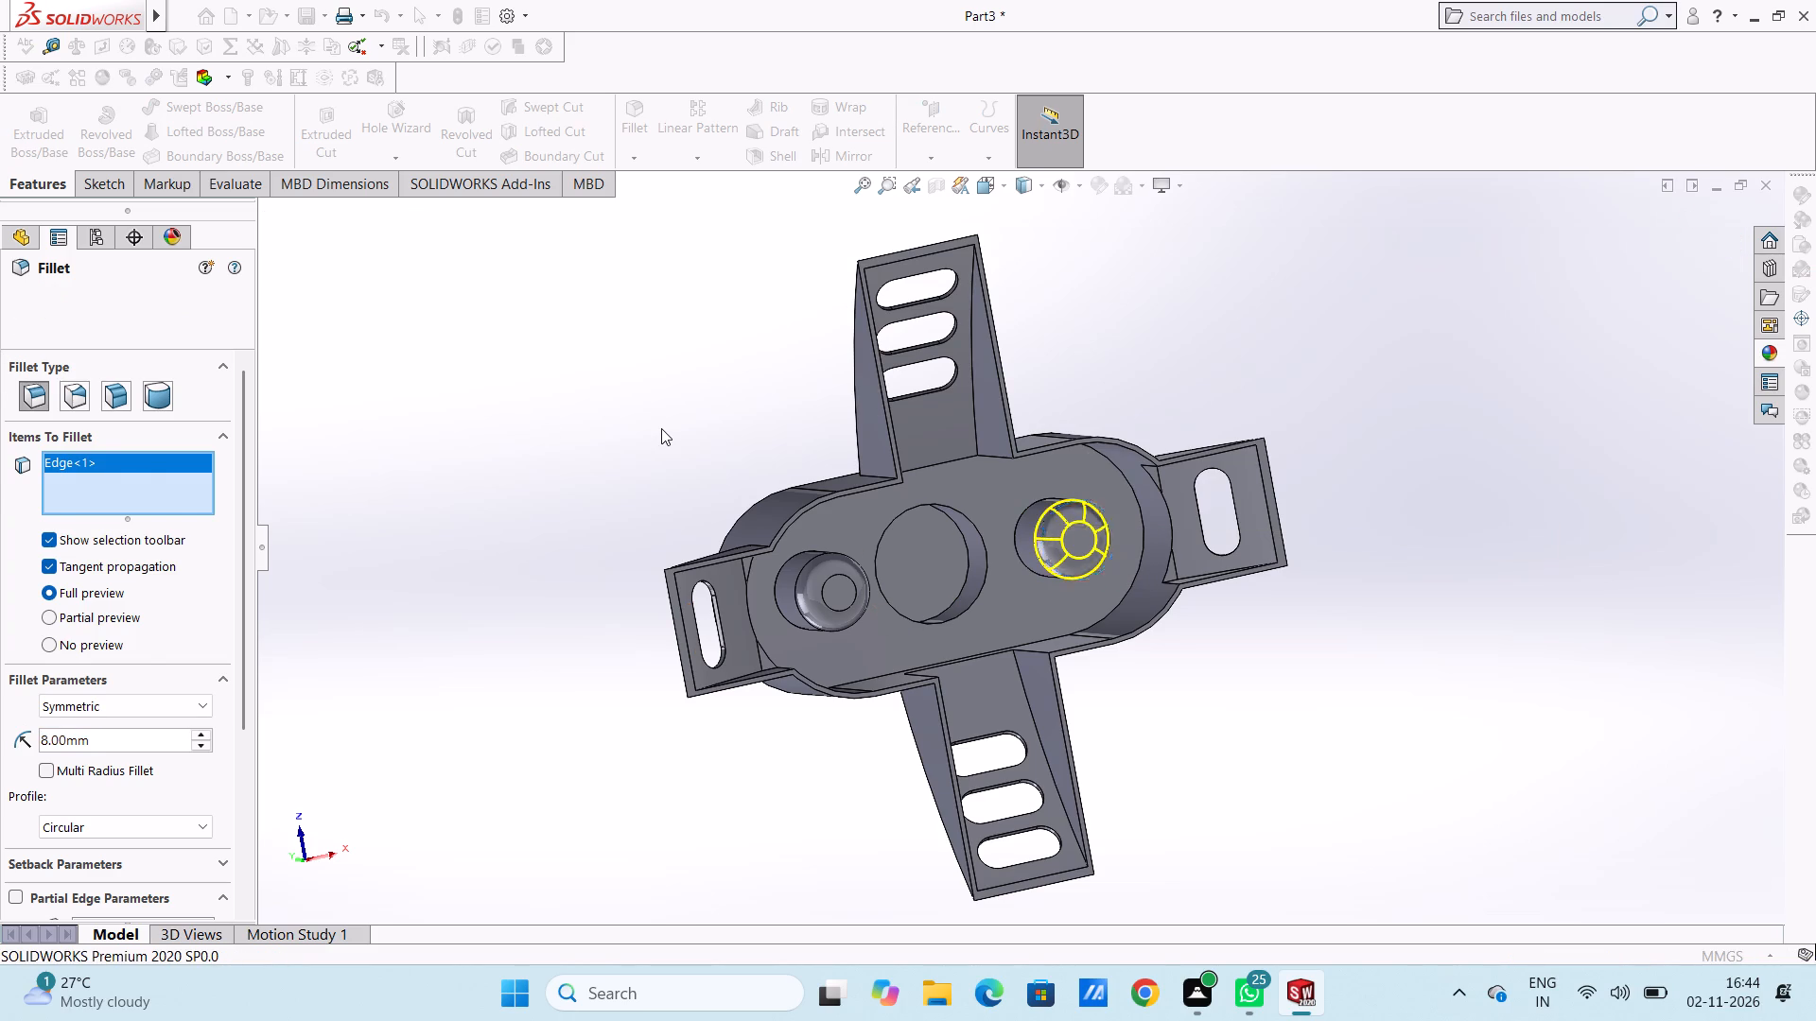
left_click(662, 430)
Examine the bracket and its two filleted cylinders from several sides.
middle_click_drag(662, 430, 723, 772)
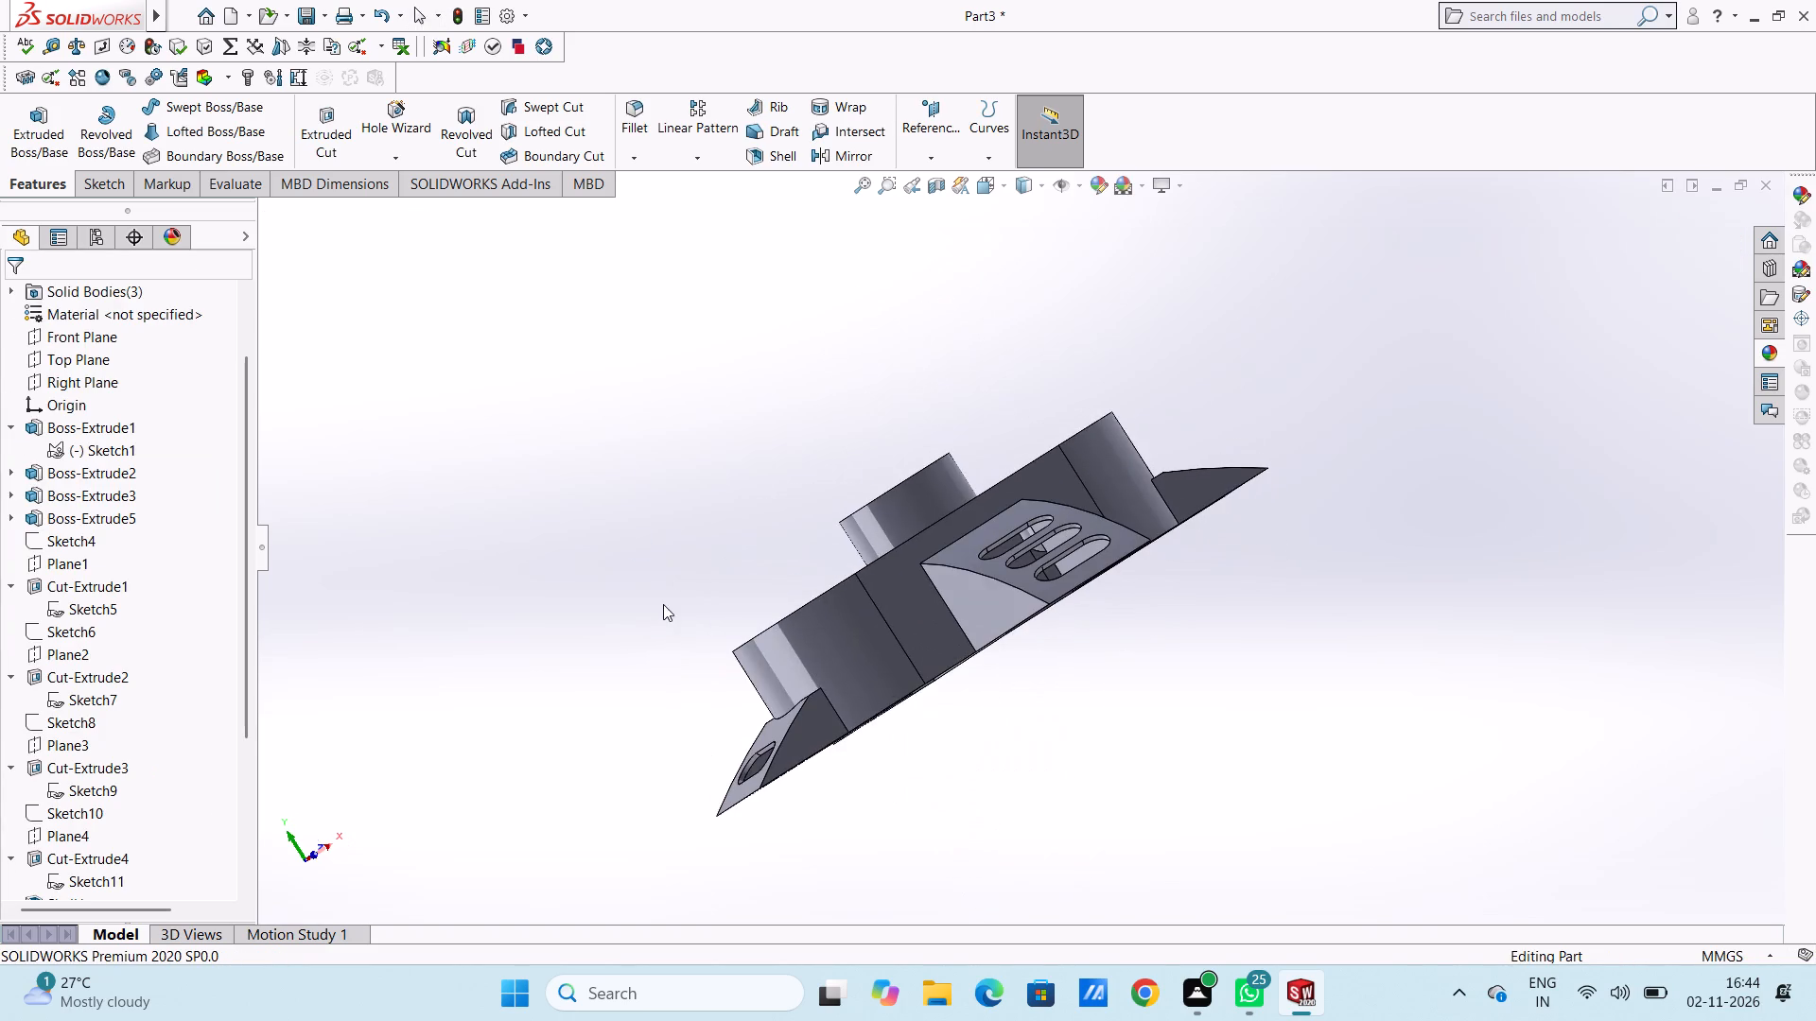
middle_click_drag(663, 604, 616, 421)
middle_click_drag(627, 569, 526, 537)
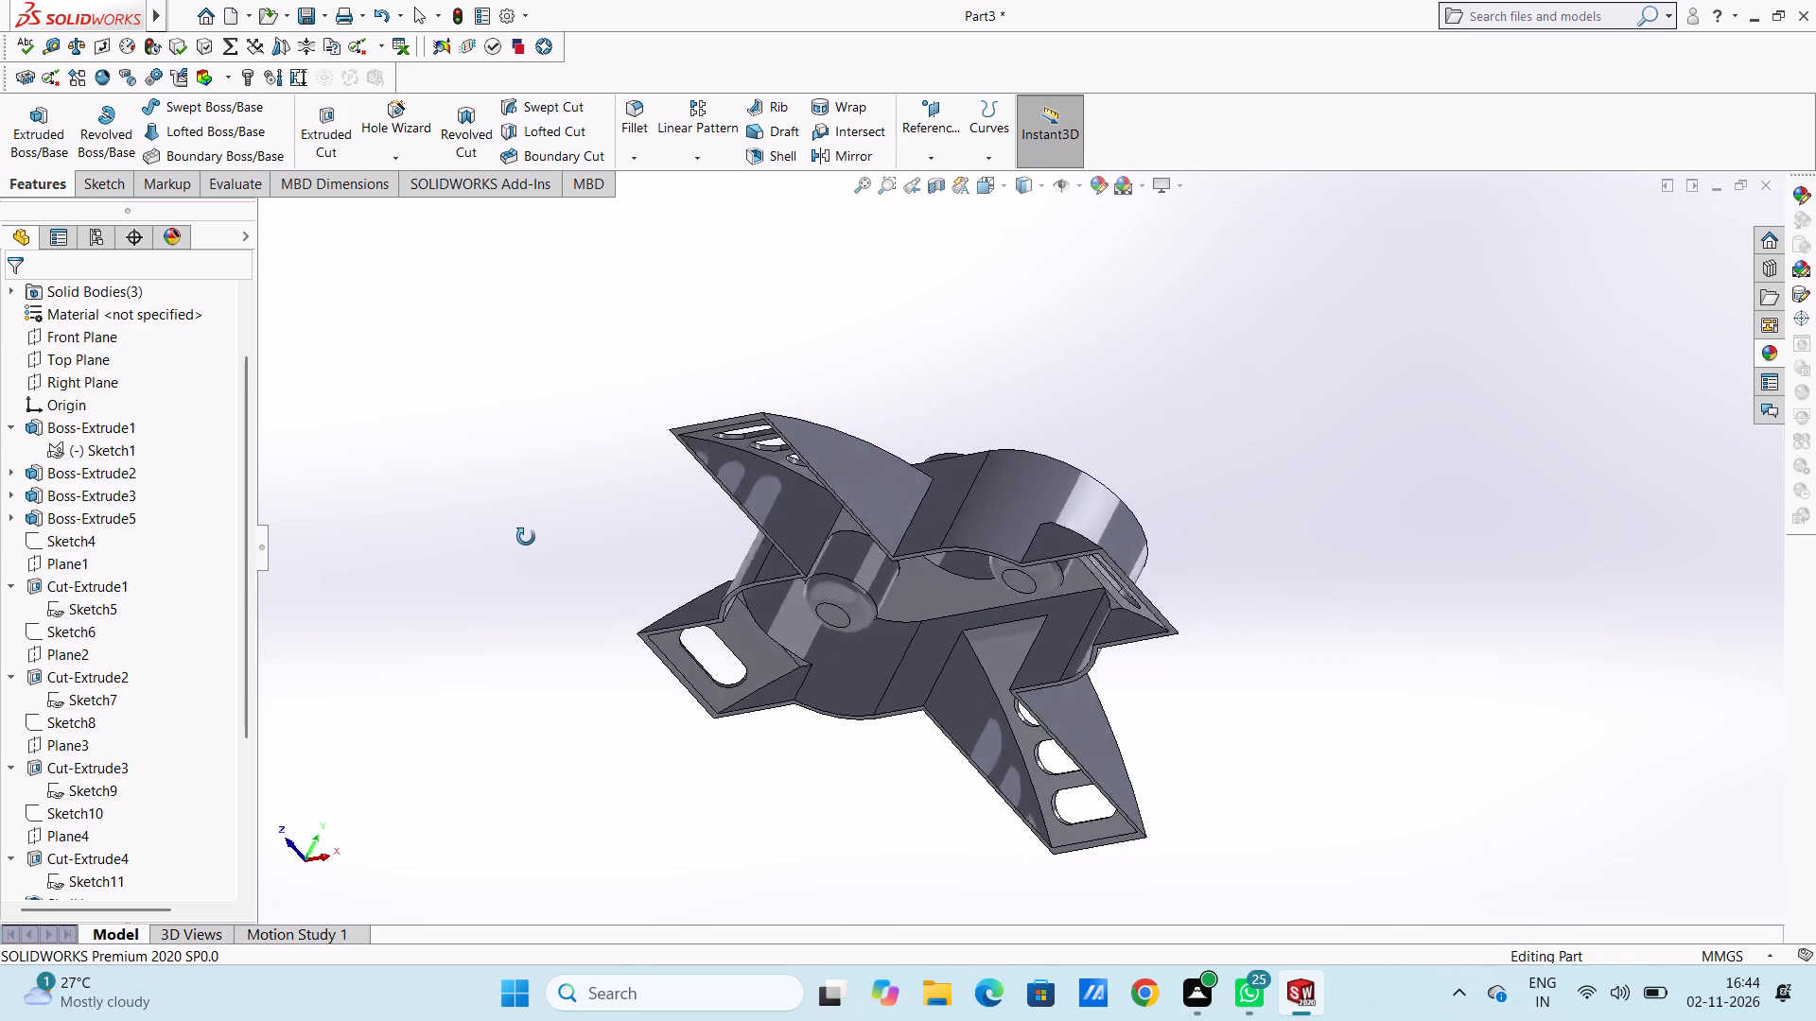
middle_click_drag(526, 537, 617, 736)
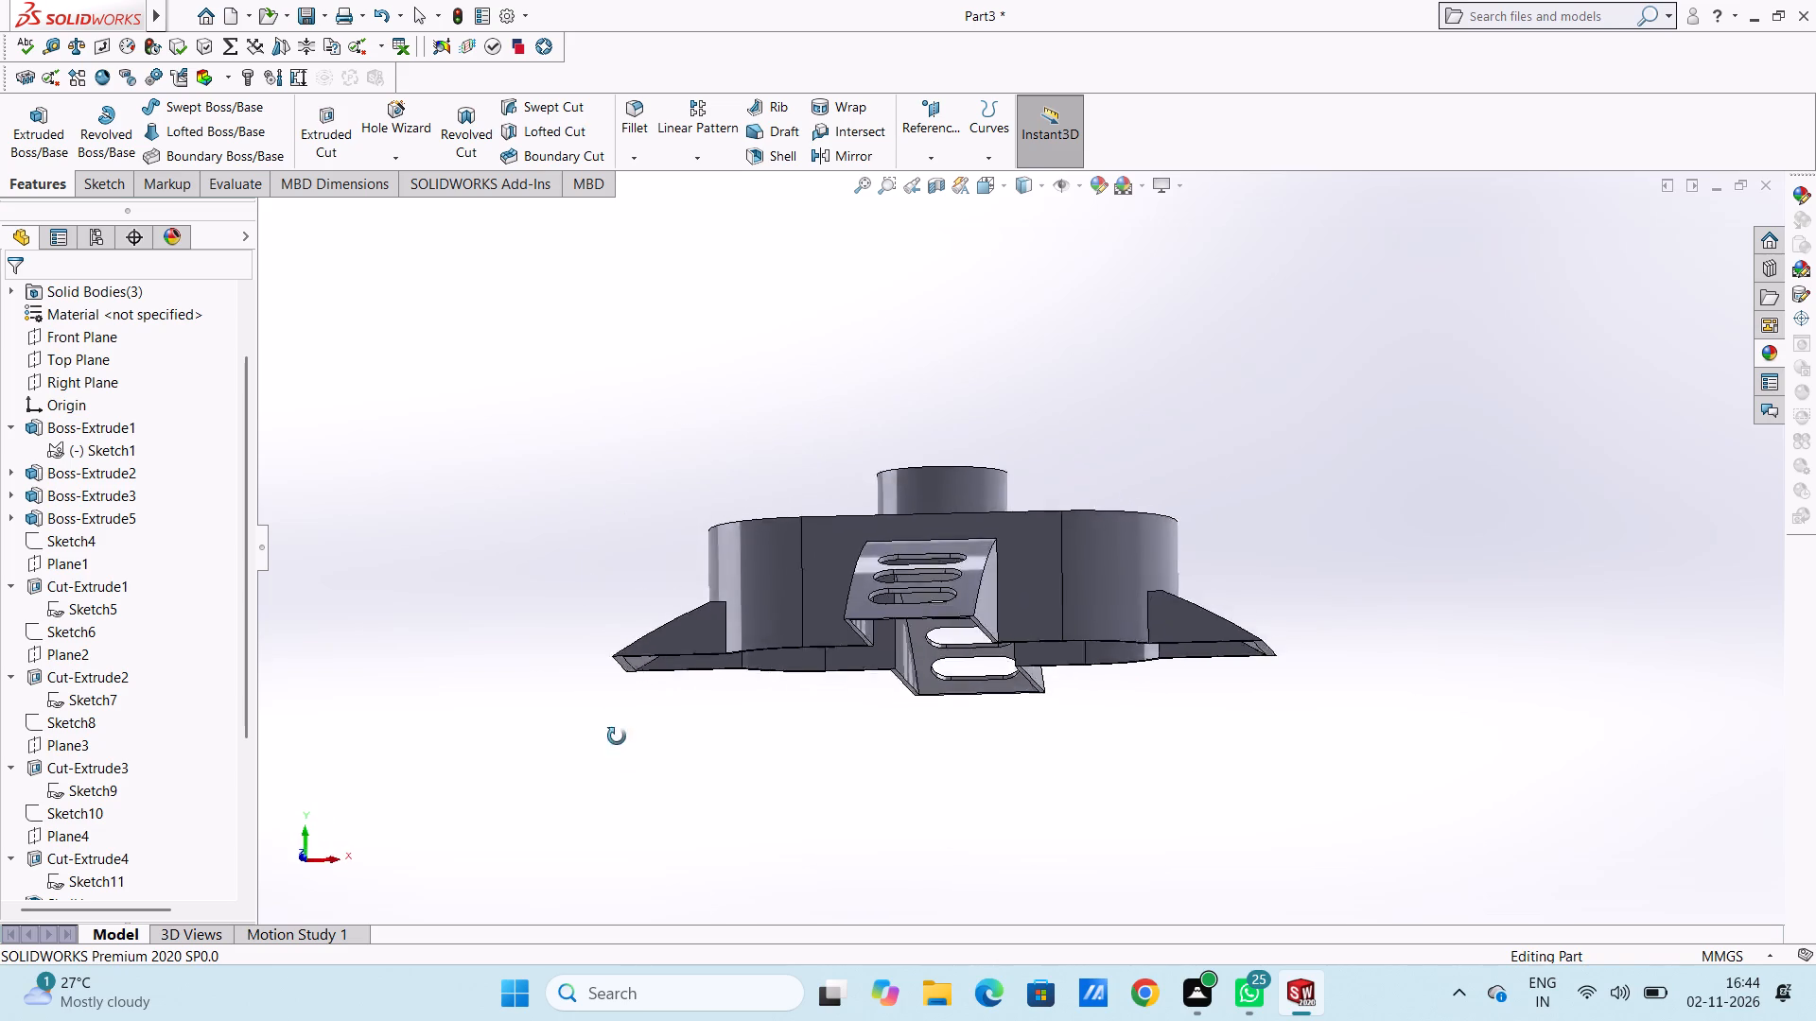
middle_click_drag(617, 736, 637, 551)
middle_click_drag(672, 746, 645, 592)
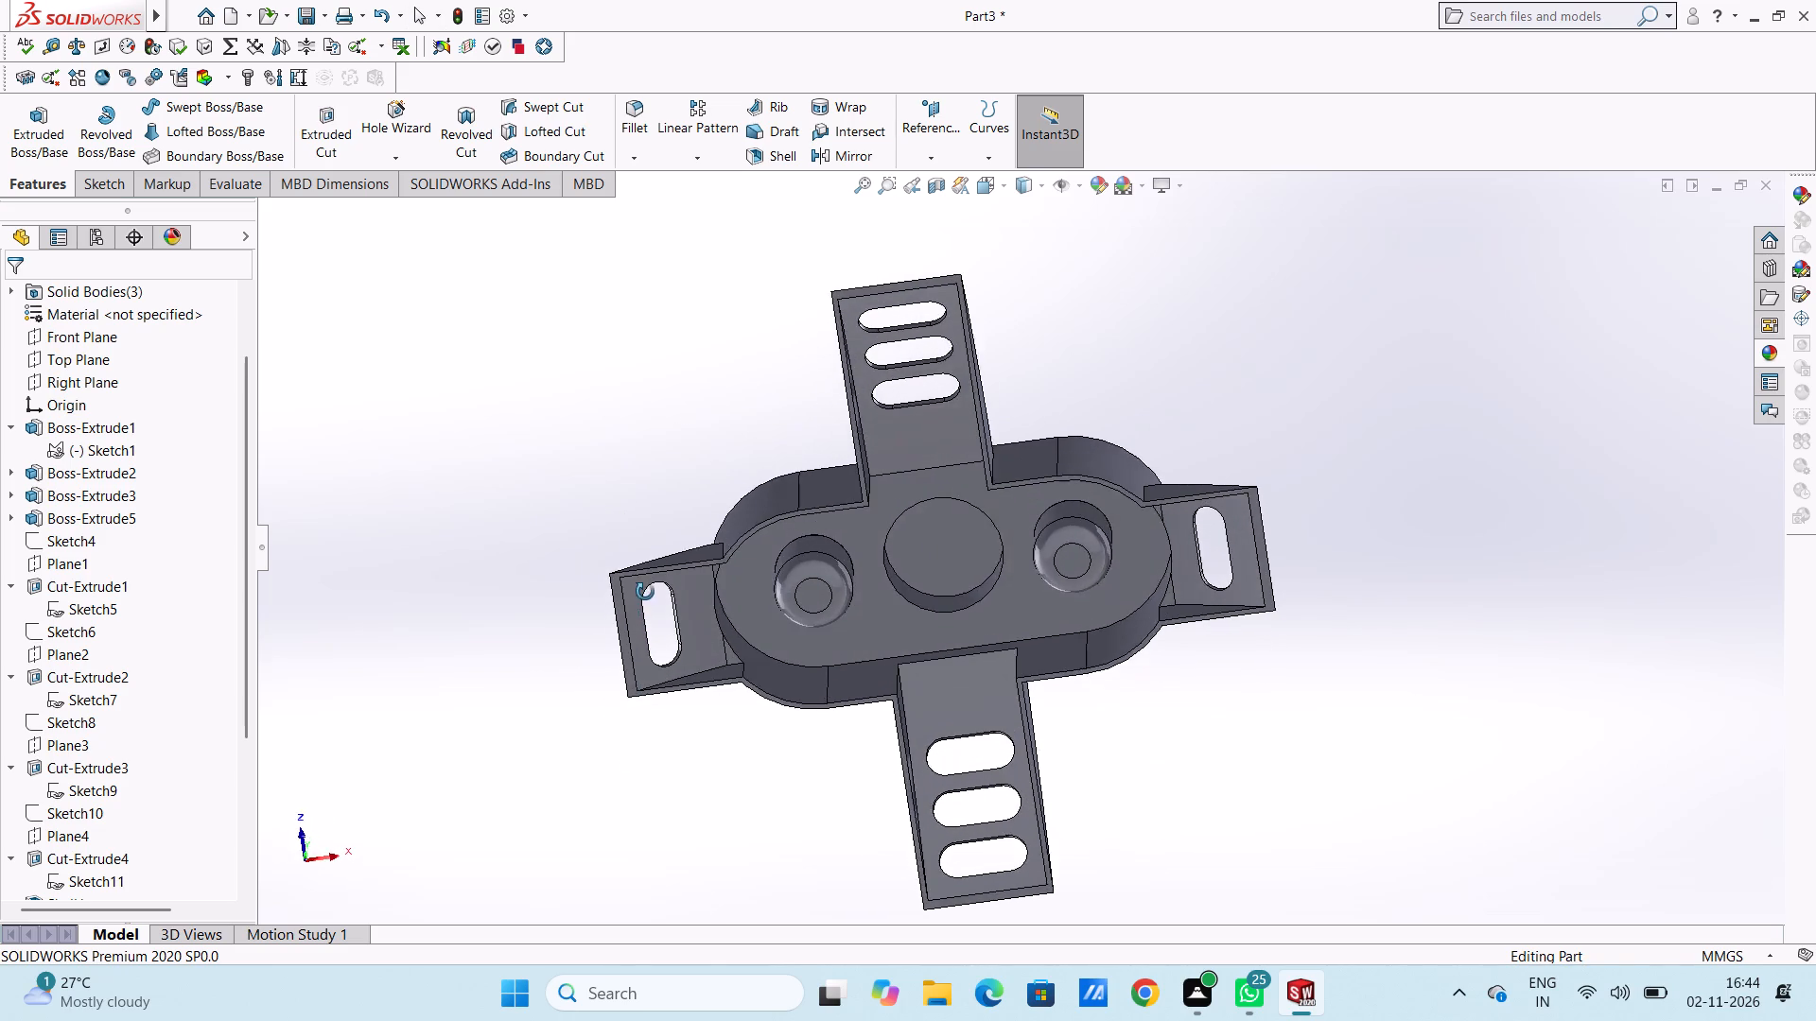
middle_click_drag(645, 592, 633, 554)
Sketch a 7 mm radius circle centred on the negative-X cylinder's flat end face, matching the face's edge.
scroll(780, 619, "down", 6)
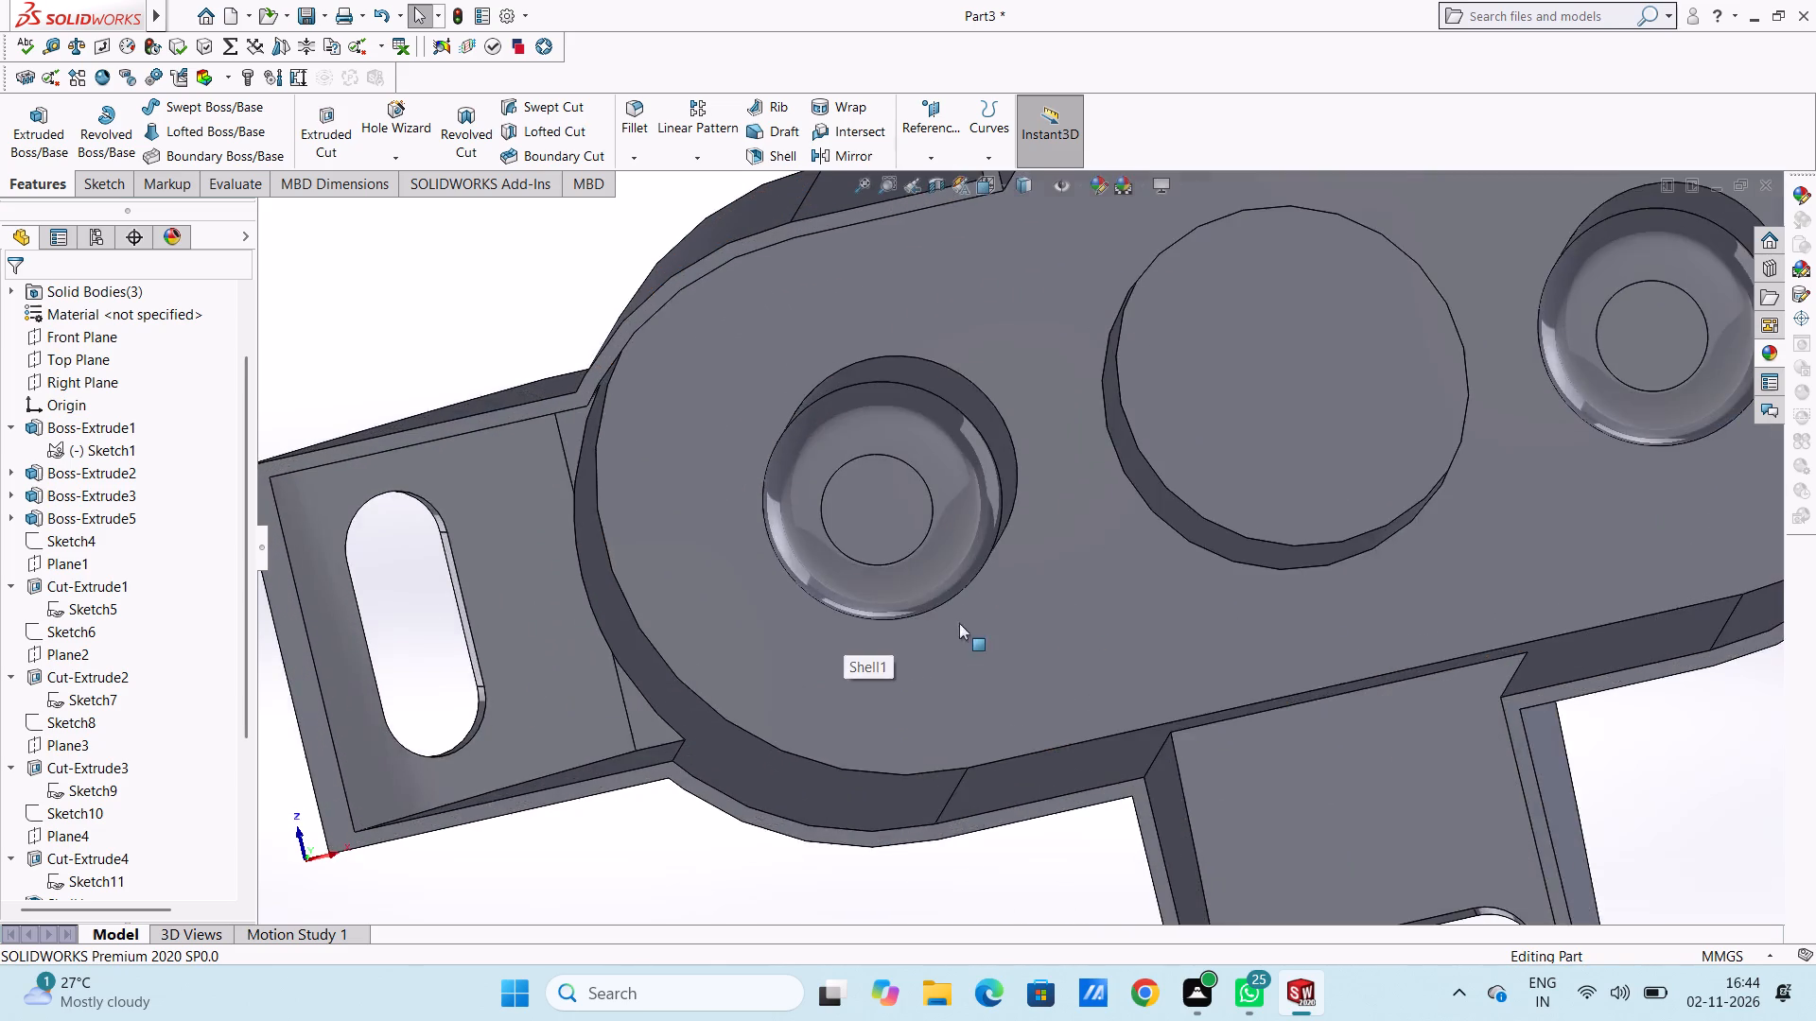
middle_click_drag(1016, 617, 1068, 547)
left_click(1003, 448)
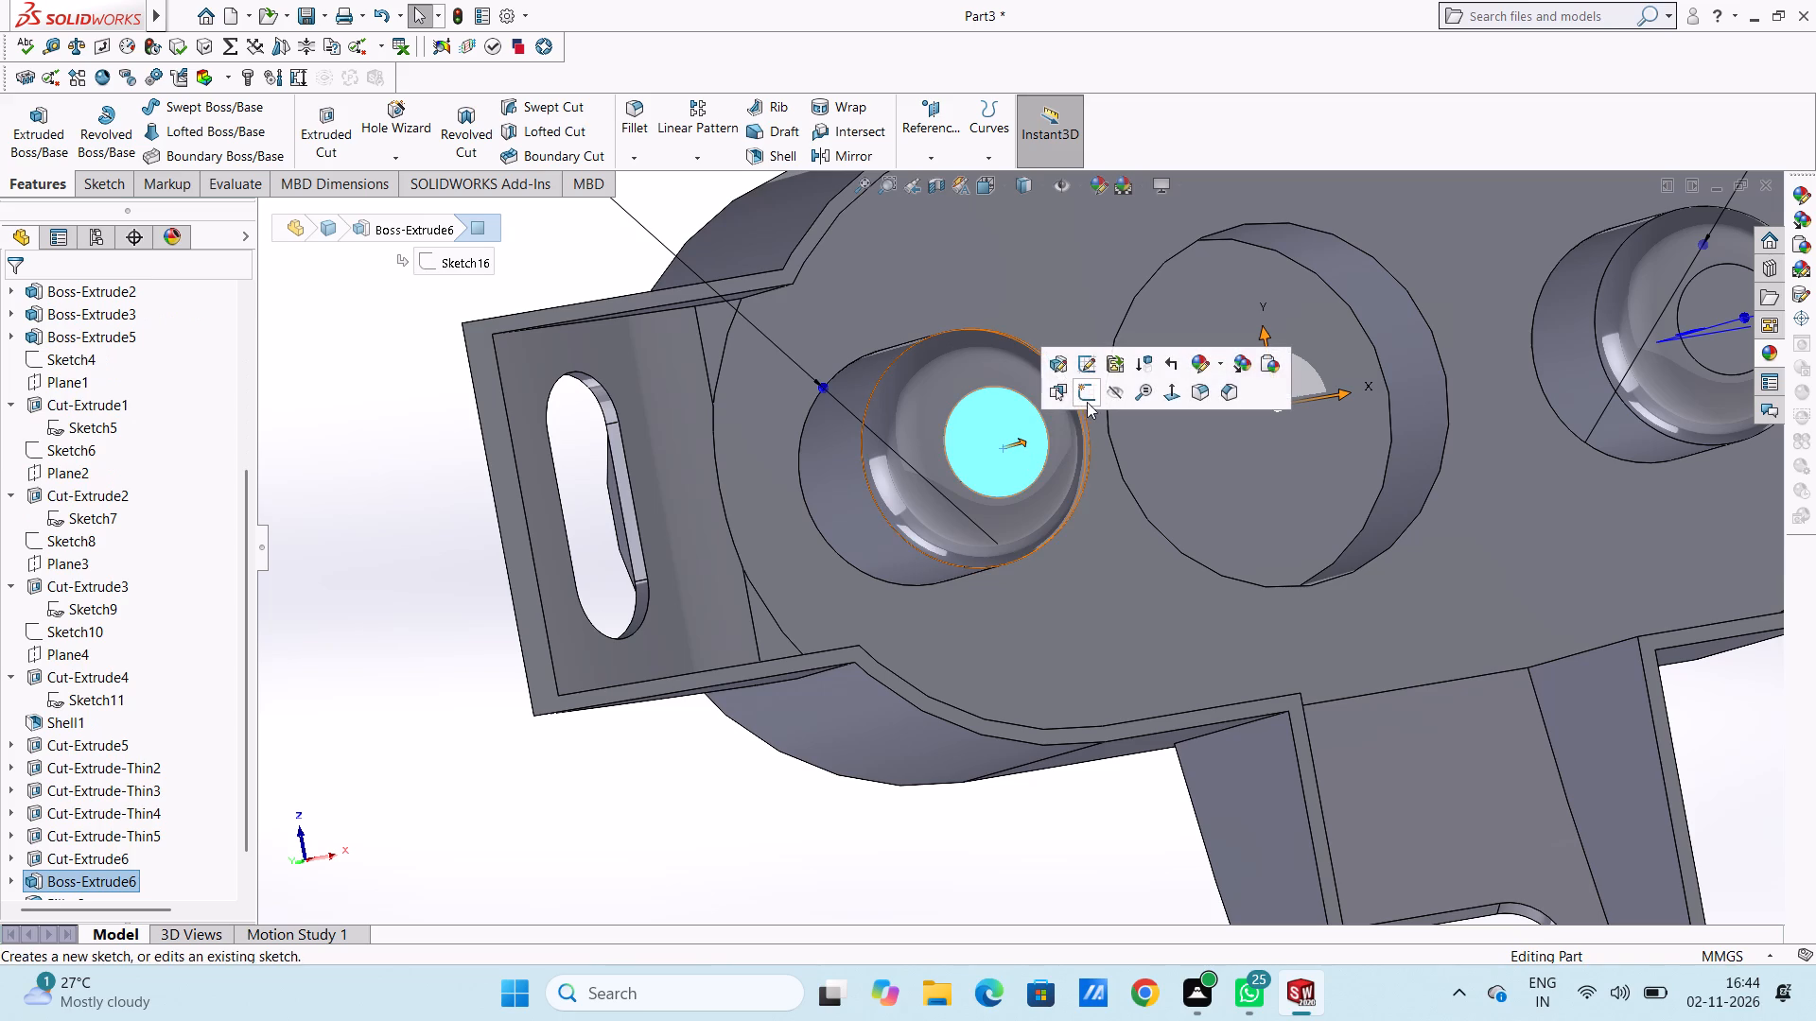
left_click(1076, 394)
left_click(596, 773)
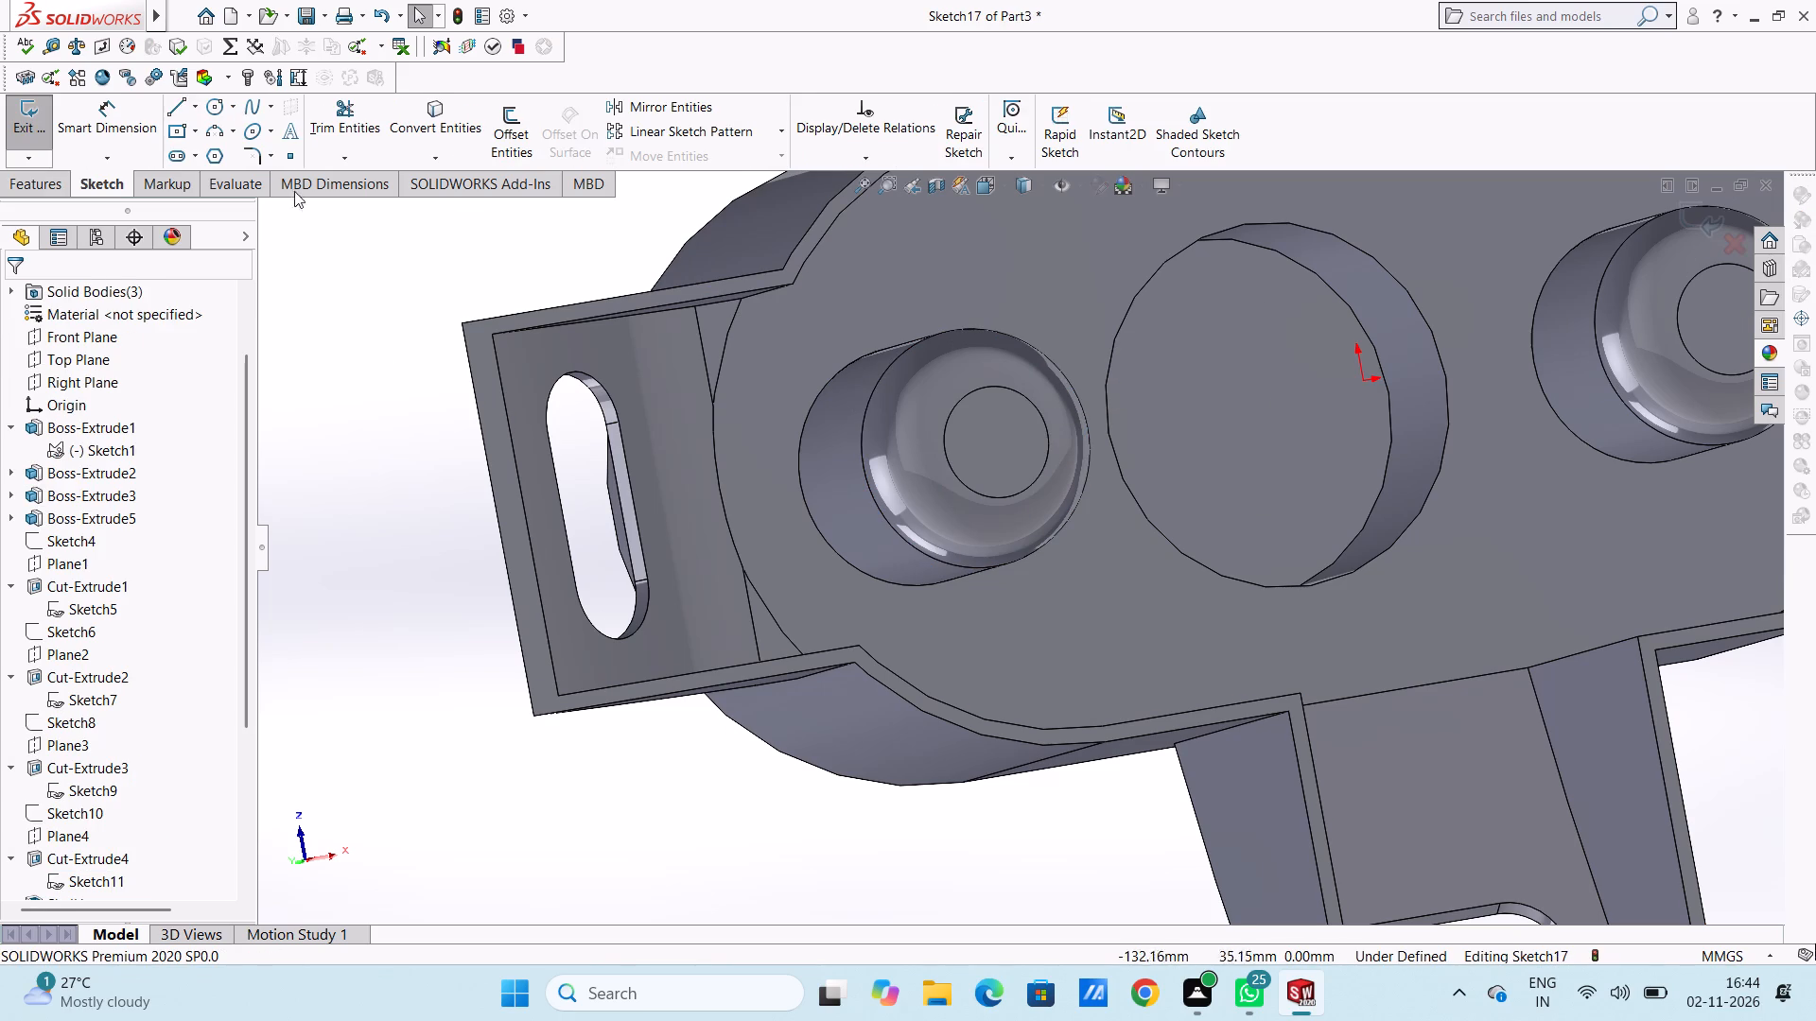
left_click(219, 106)
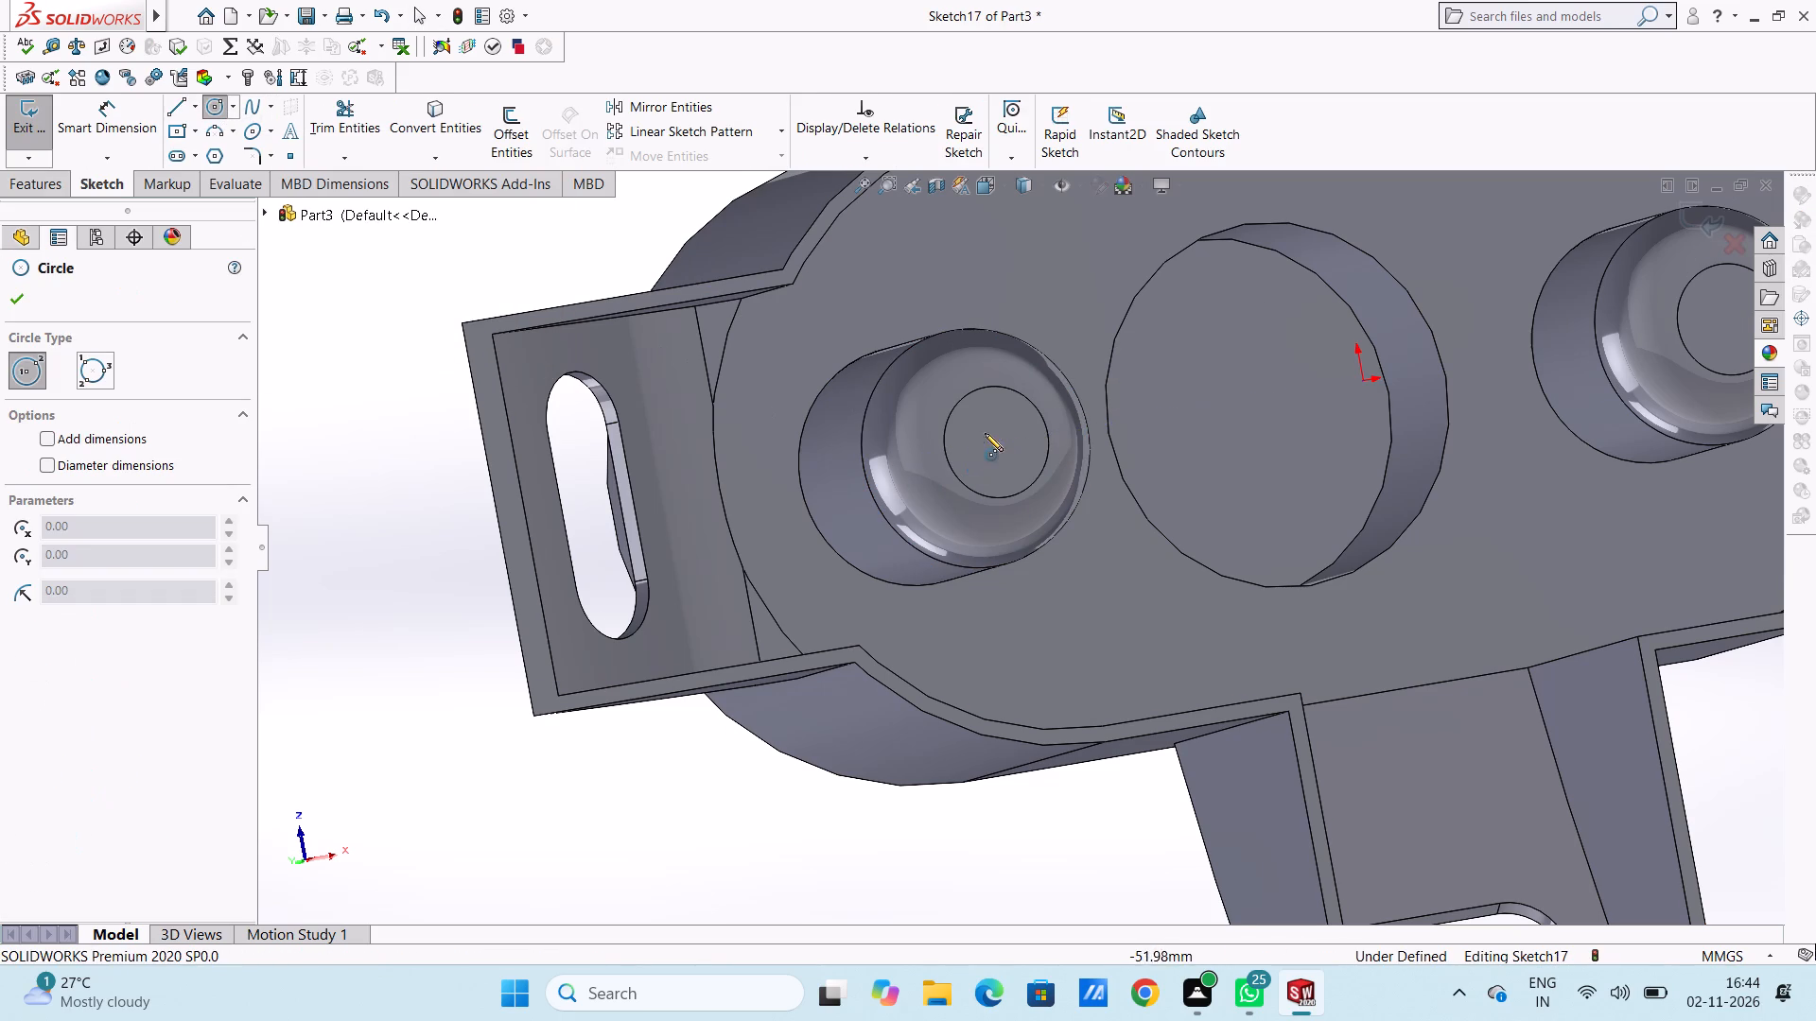
left_click(999, 444)
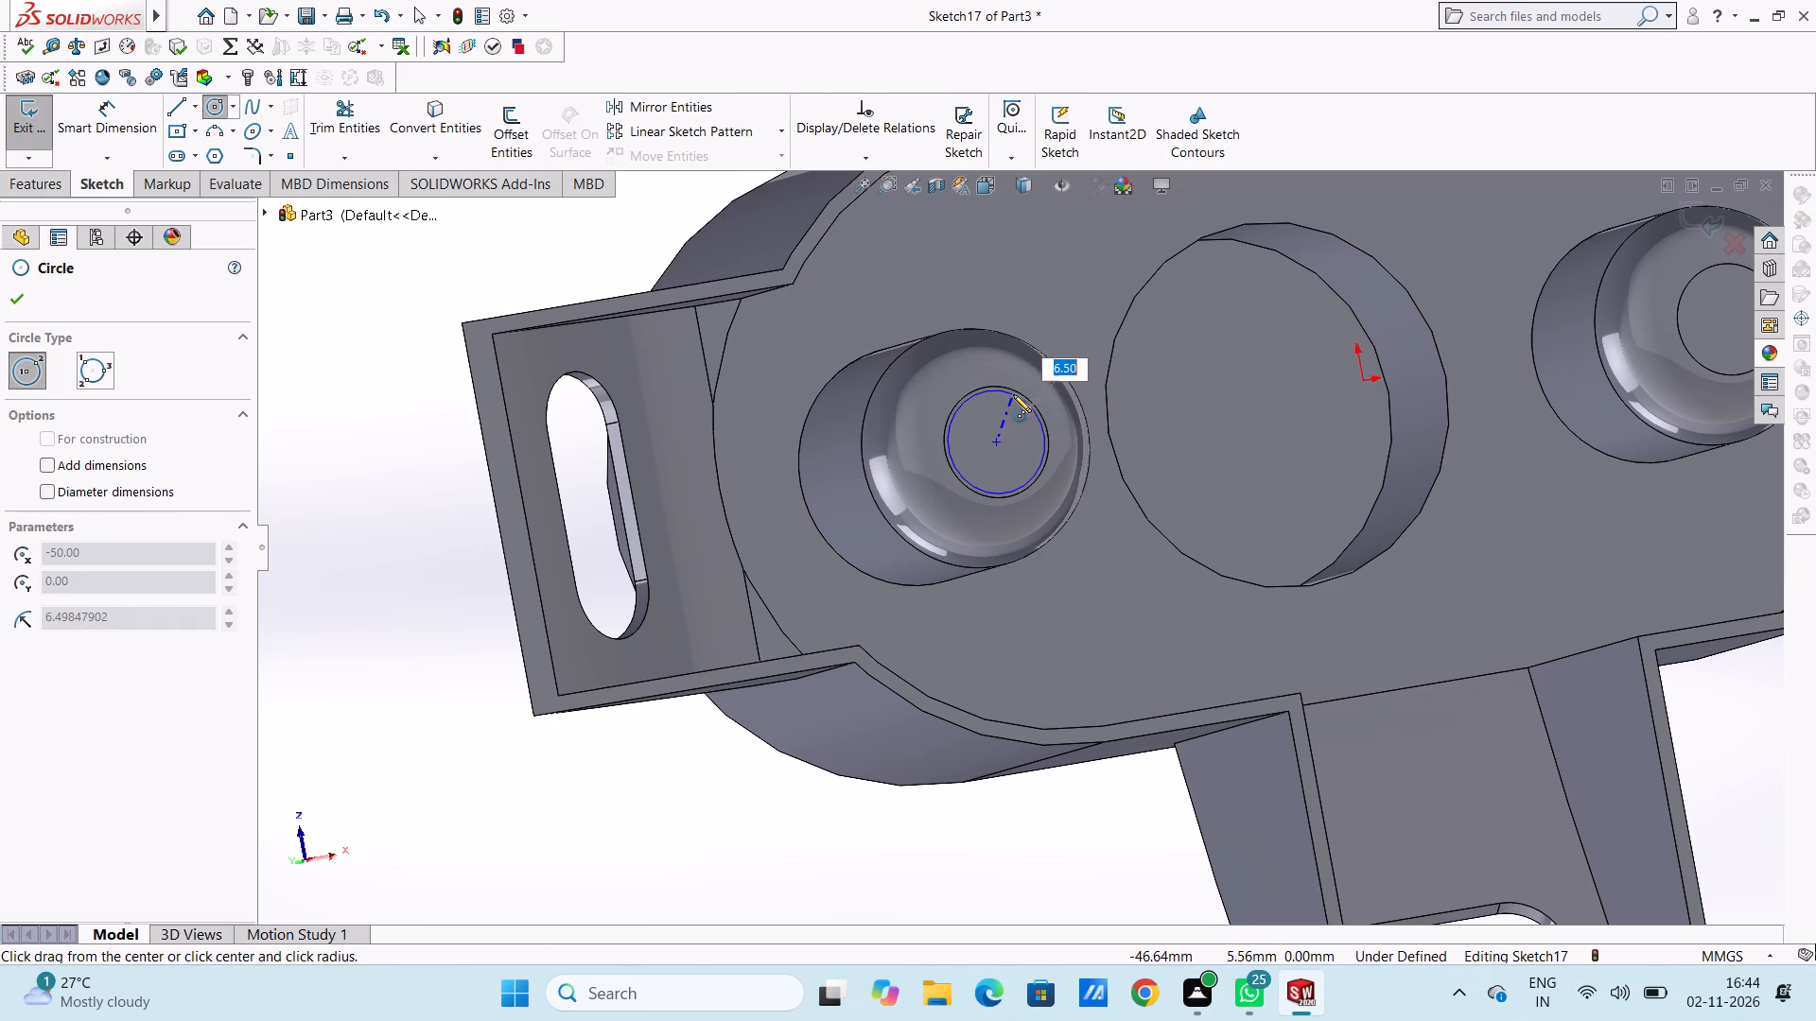
left_click(1016, 390)
In the same sketch, draw a 7 mm radius circle centred on the positive-X cylinder's end face.
scroll(1255, 394, "up", 5)
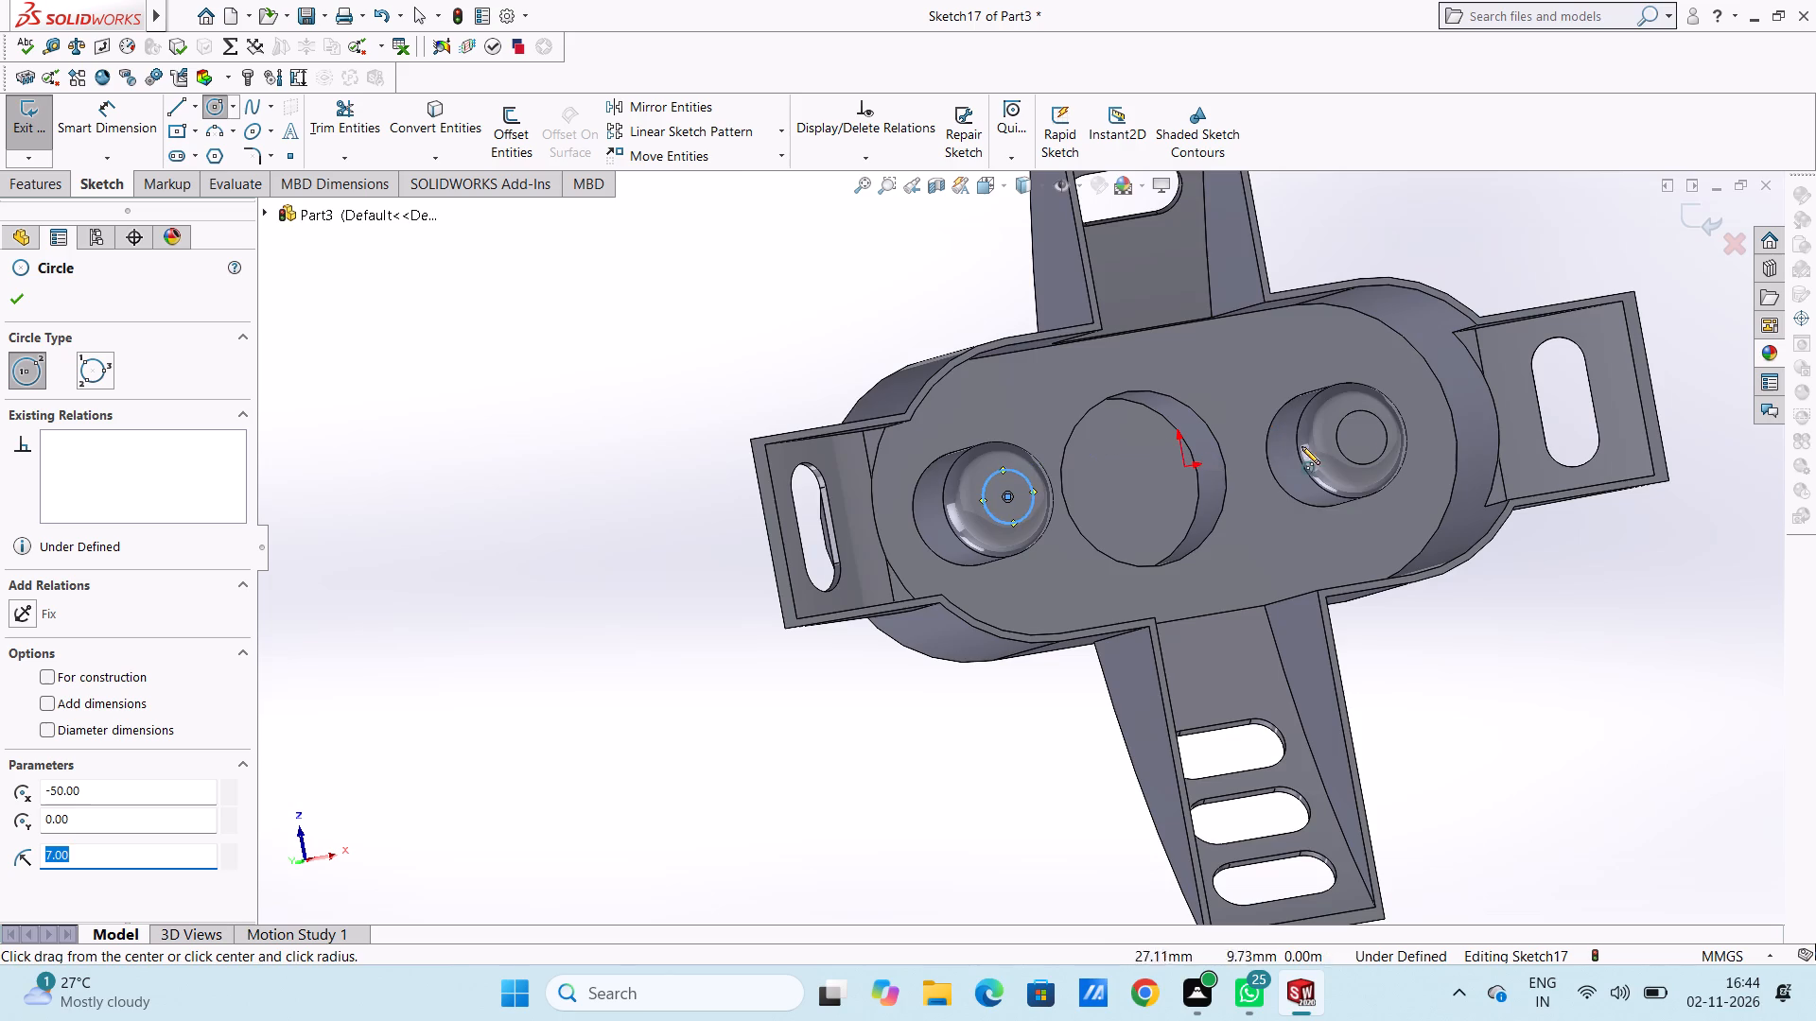
middle_click_drag(1344, 488, 1318, 529)
scroll(1336, 465, "down", 5)
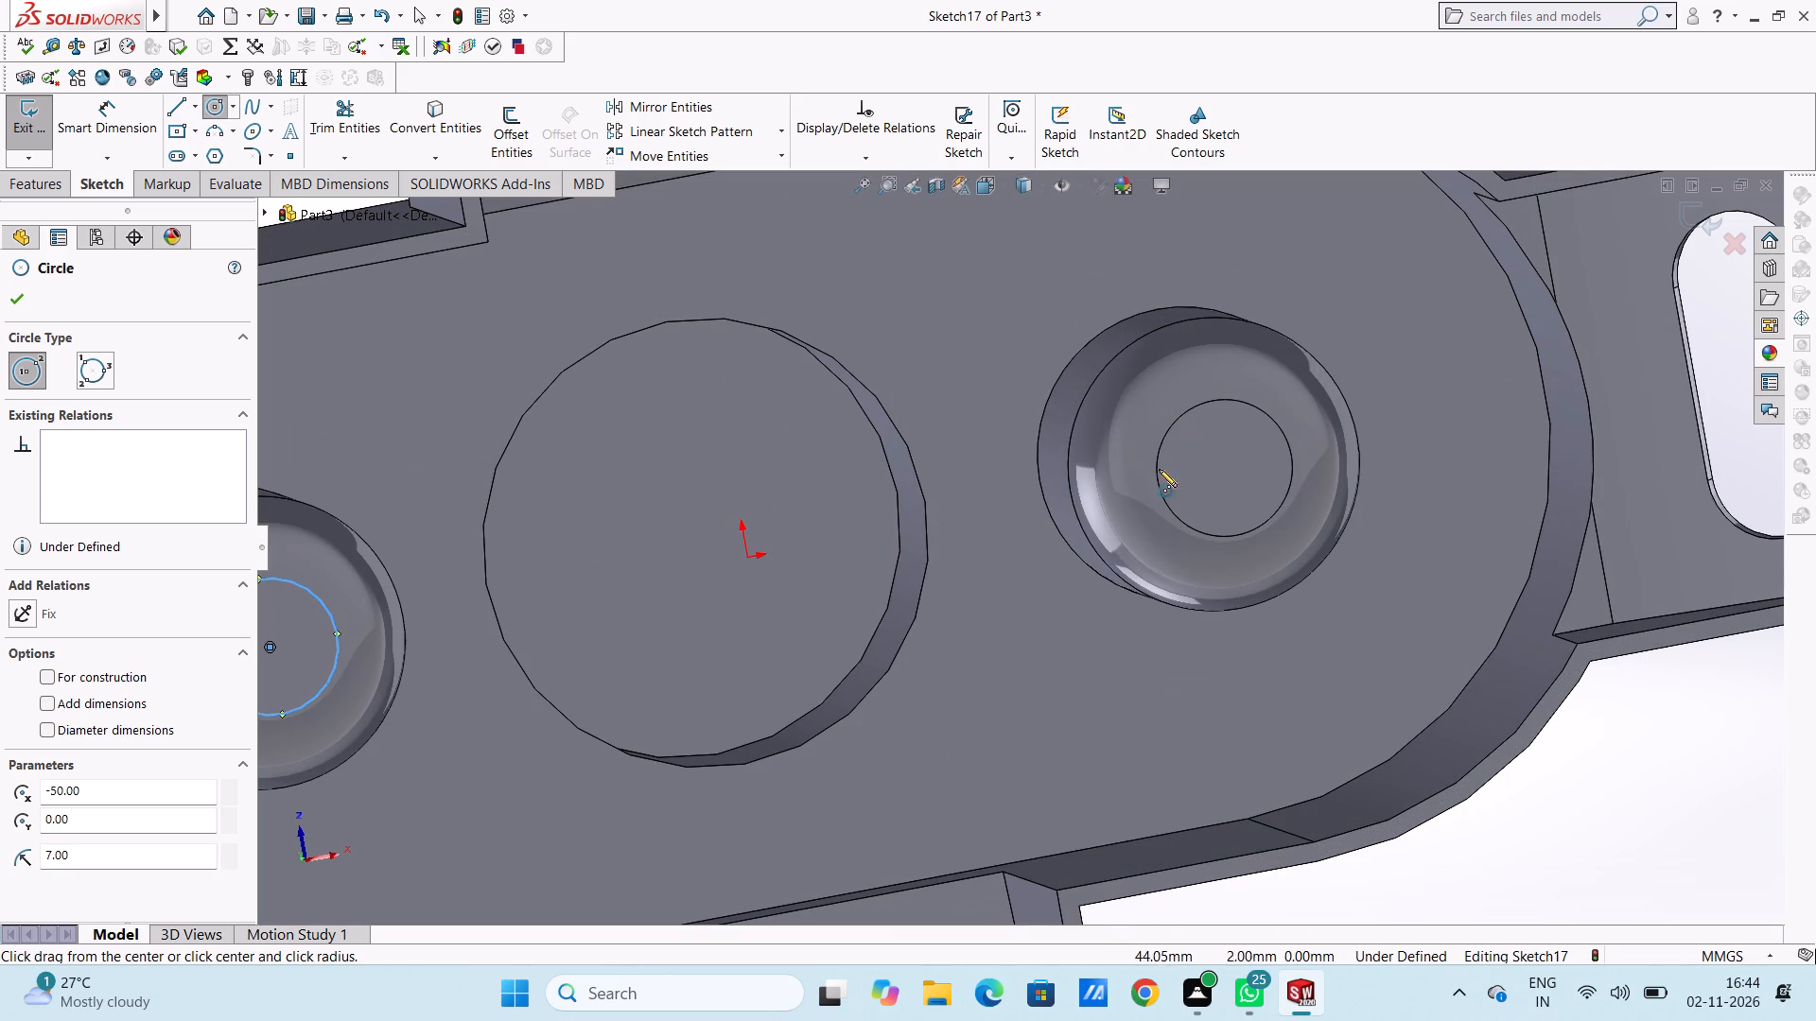
left_click(1227, 469)
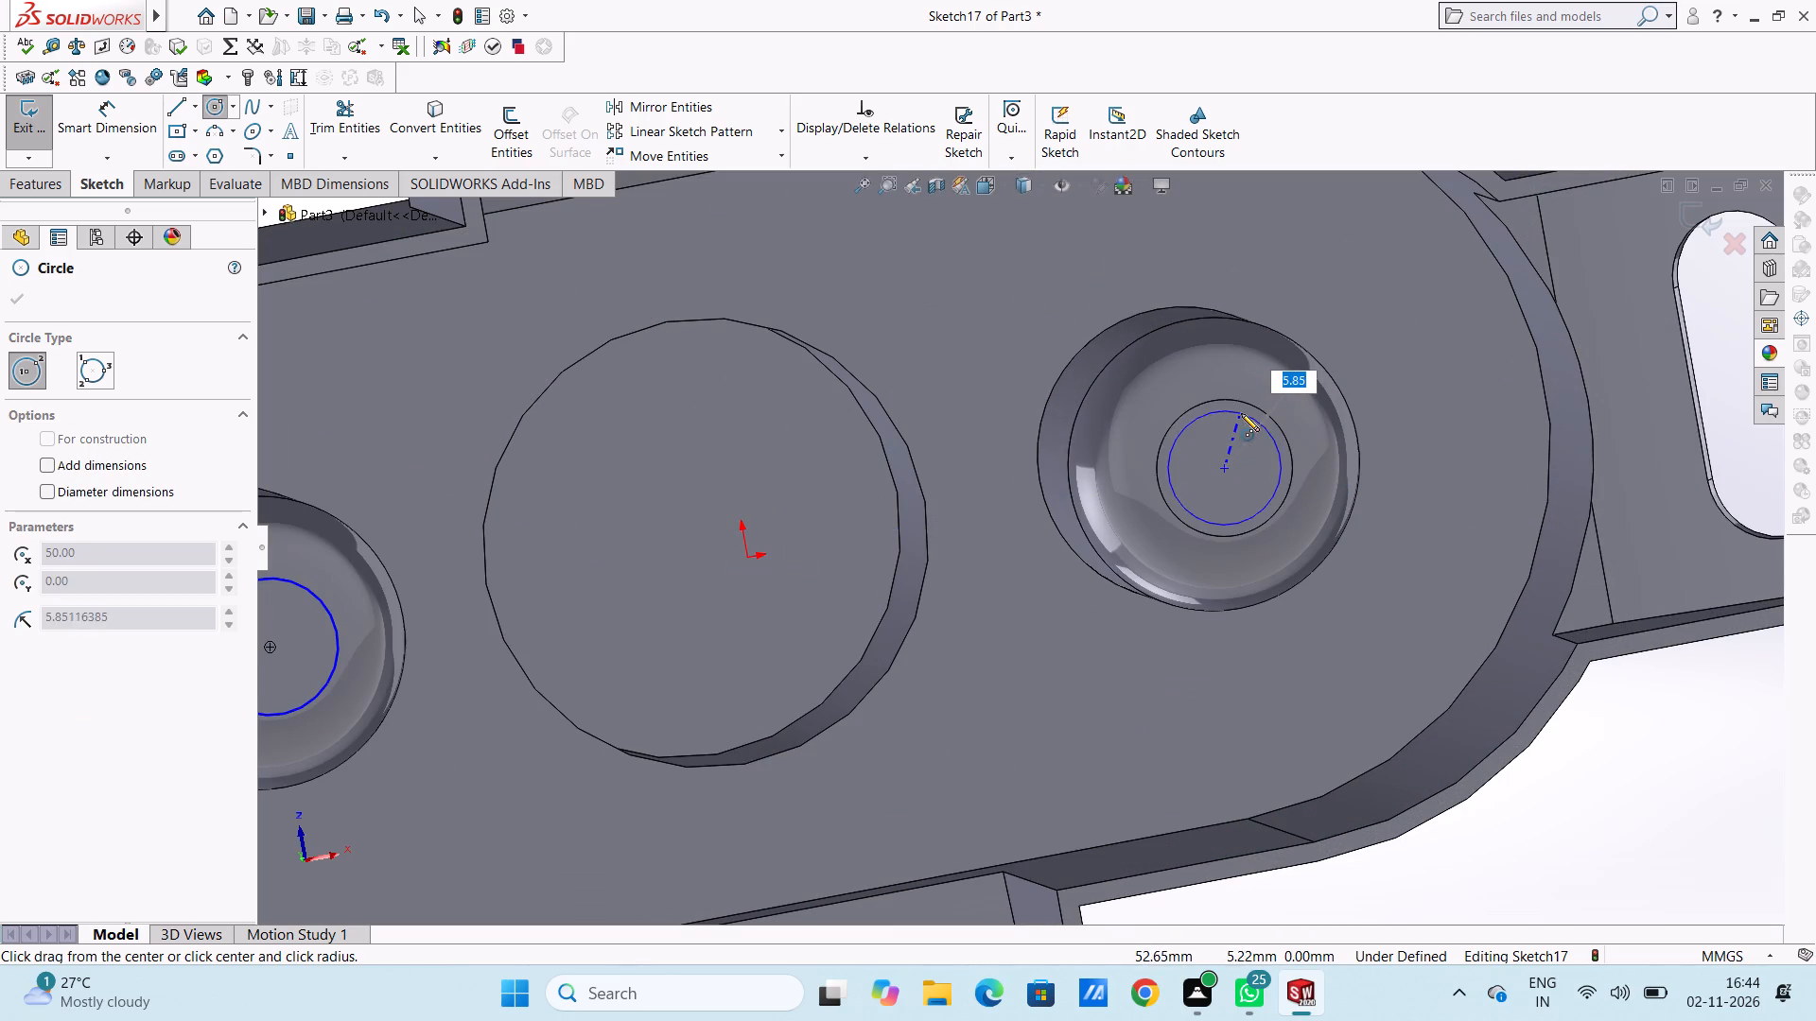
left_click(1242, 405)
scroll(1227, 442, "up", 6)
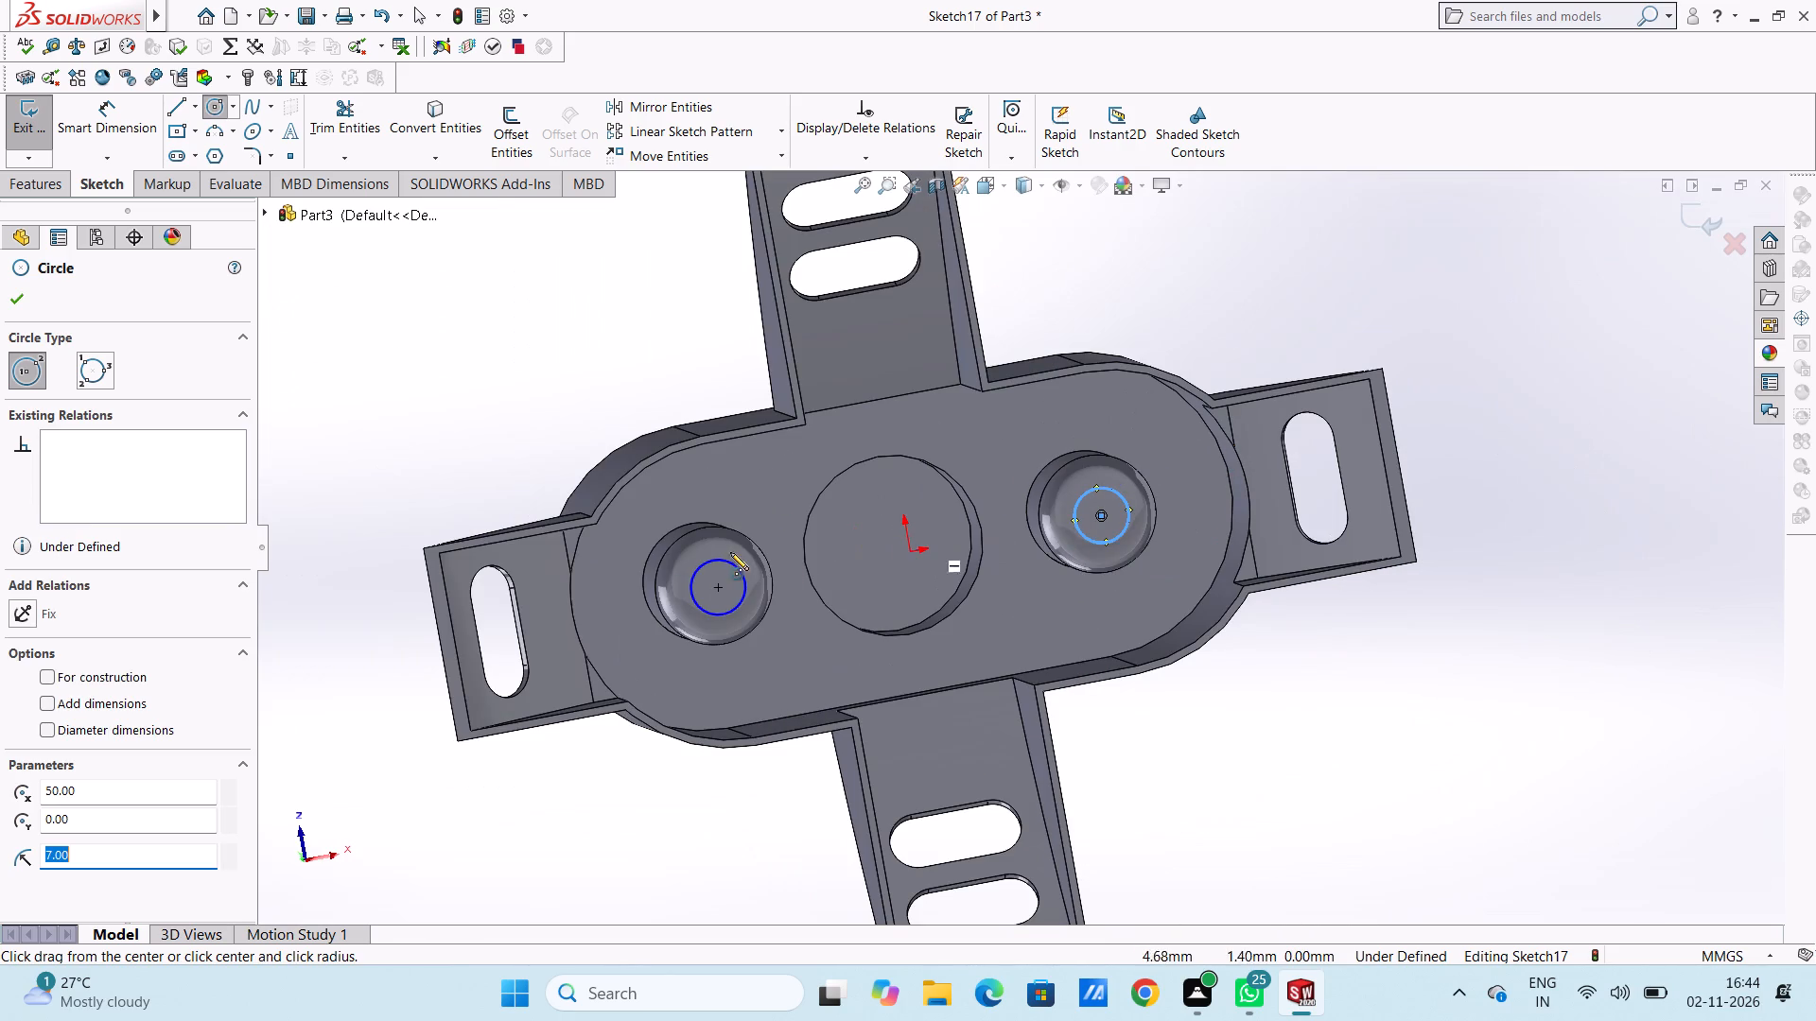
left_click(24, 291)
left_click(275, 332)
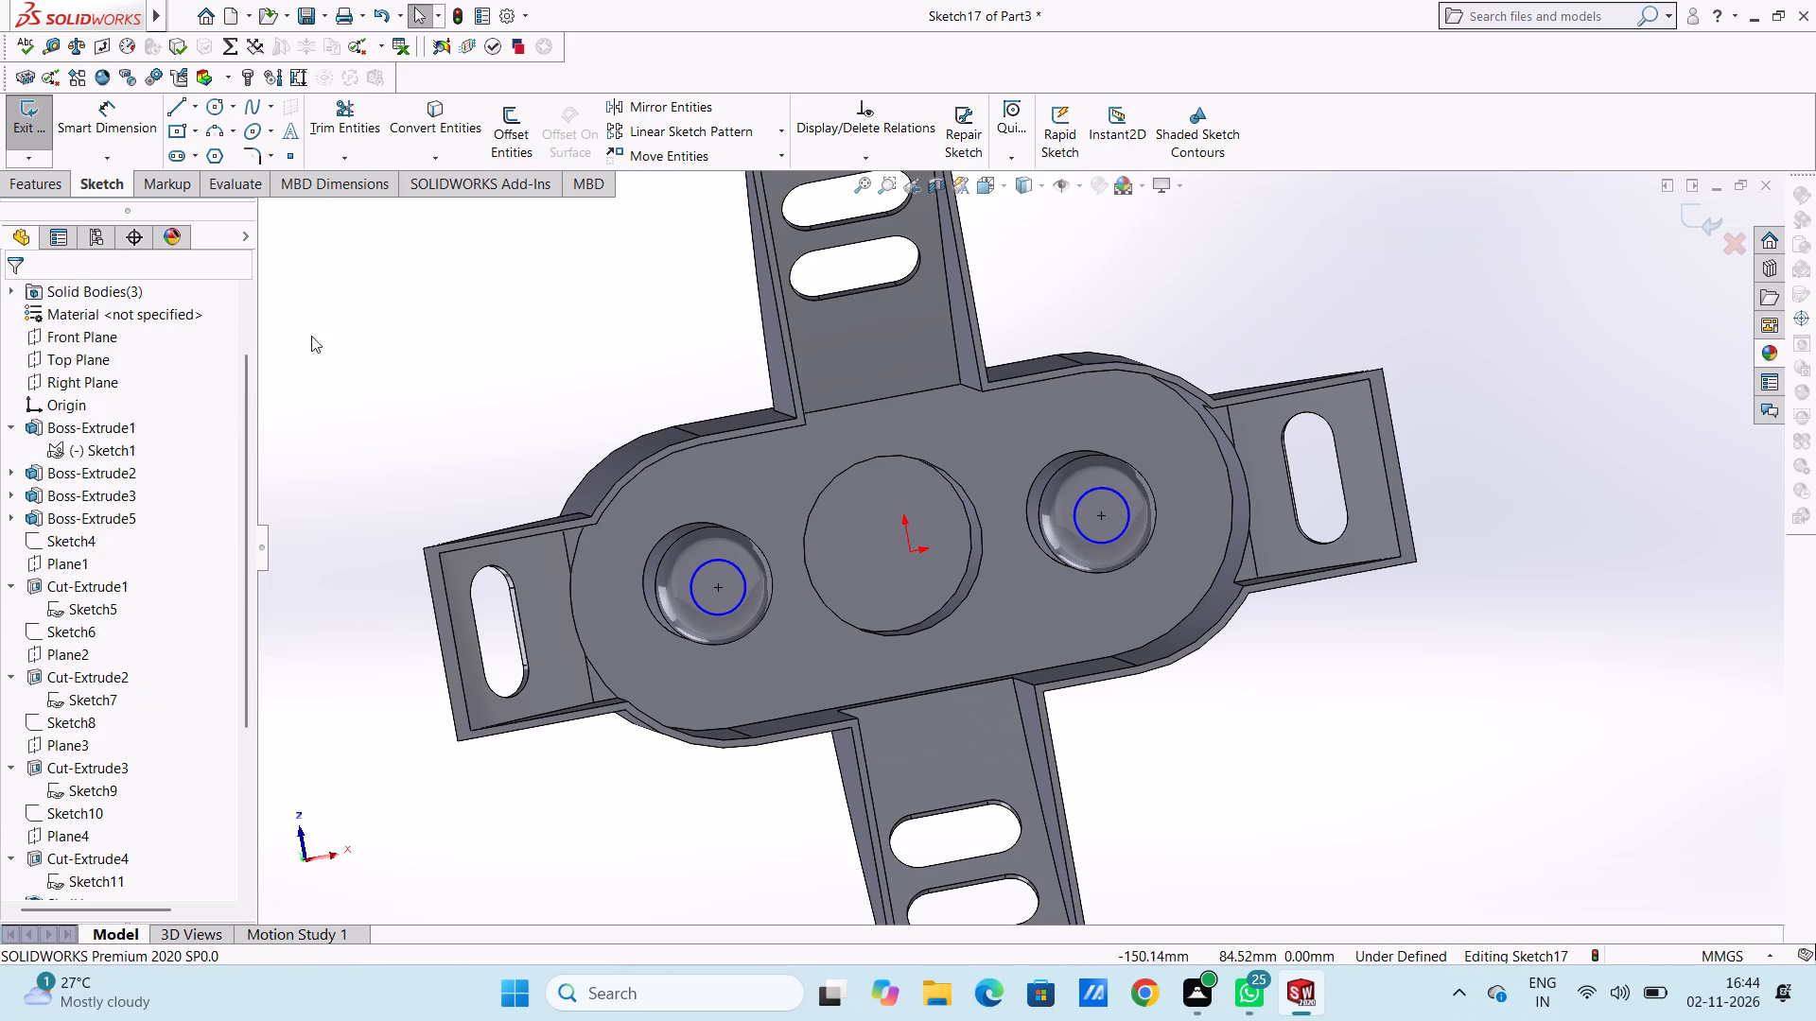
Dimension the diameters of the negative-X and positive-X circles.
left_click(102, 112)
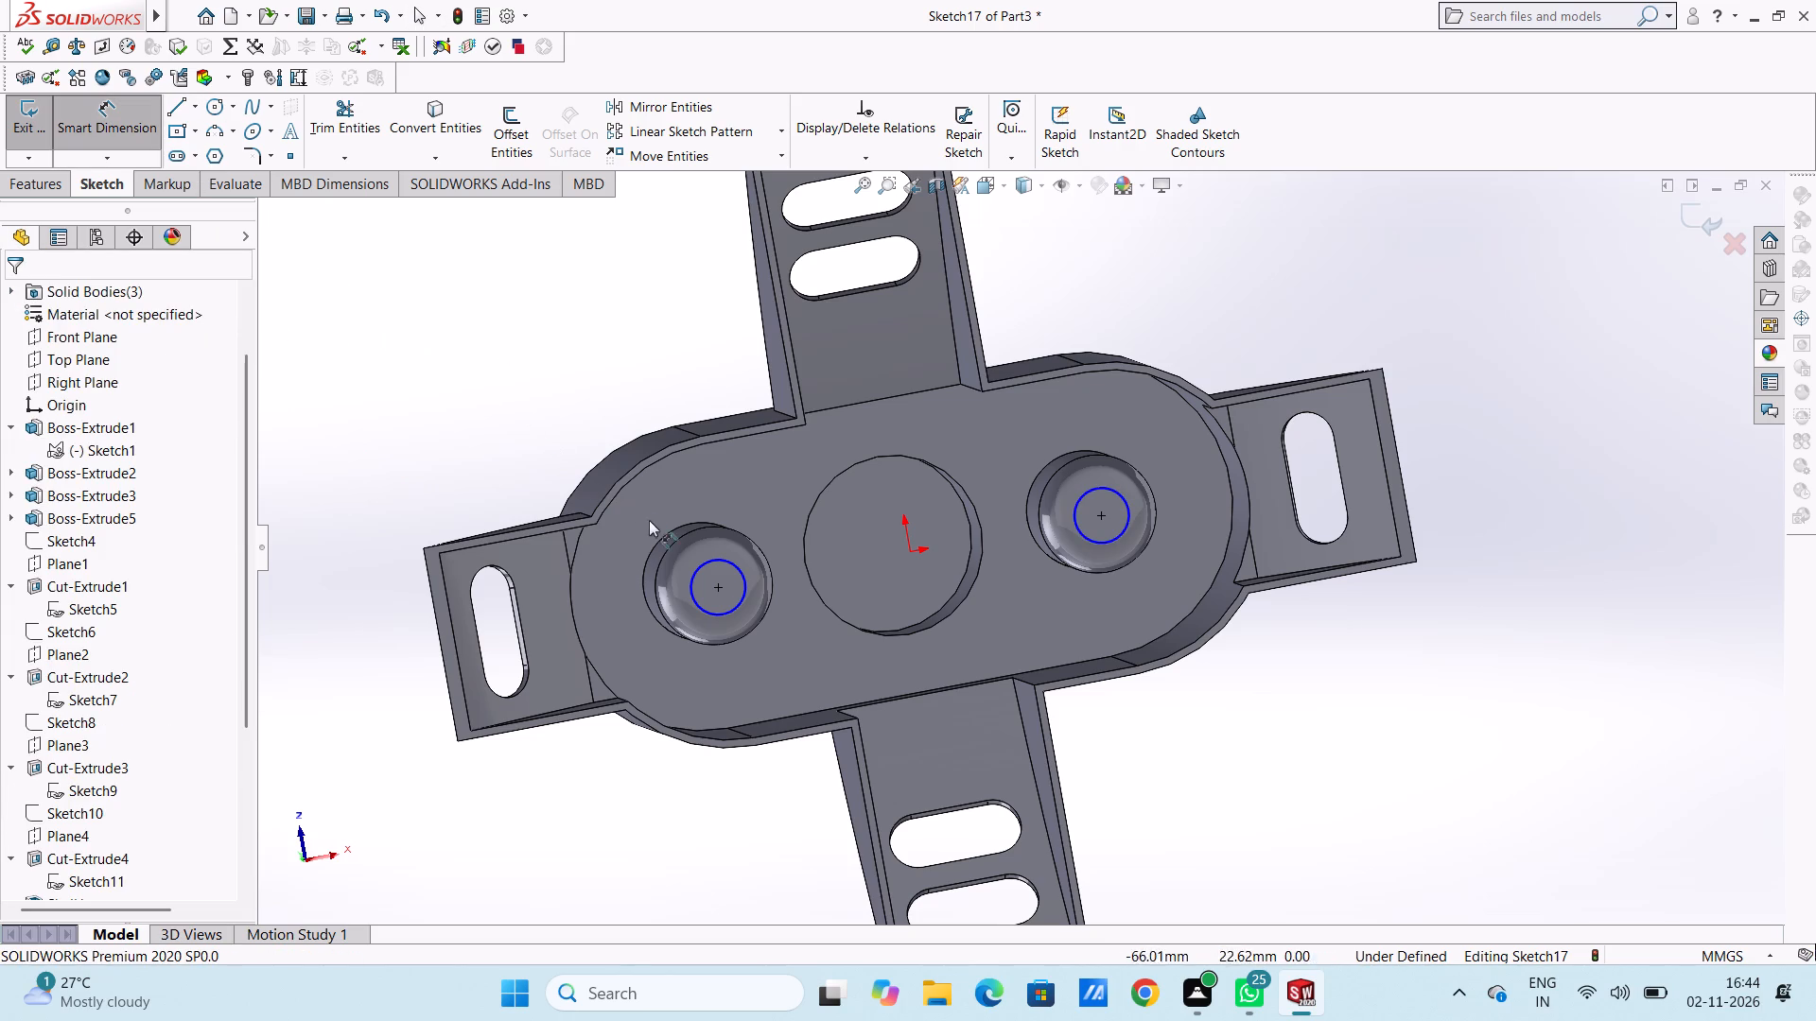
left_click(701, 571)
left_click(480, 353)
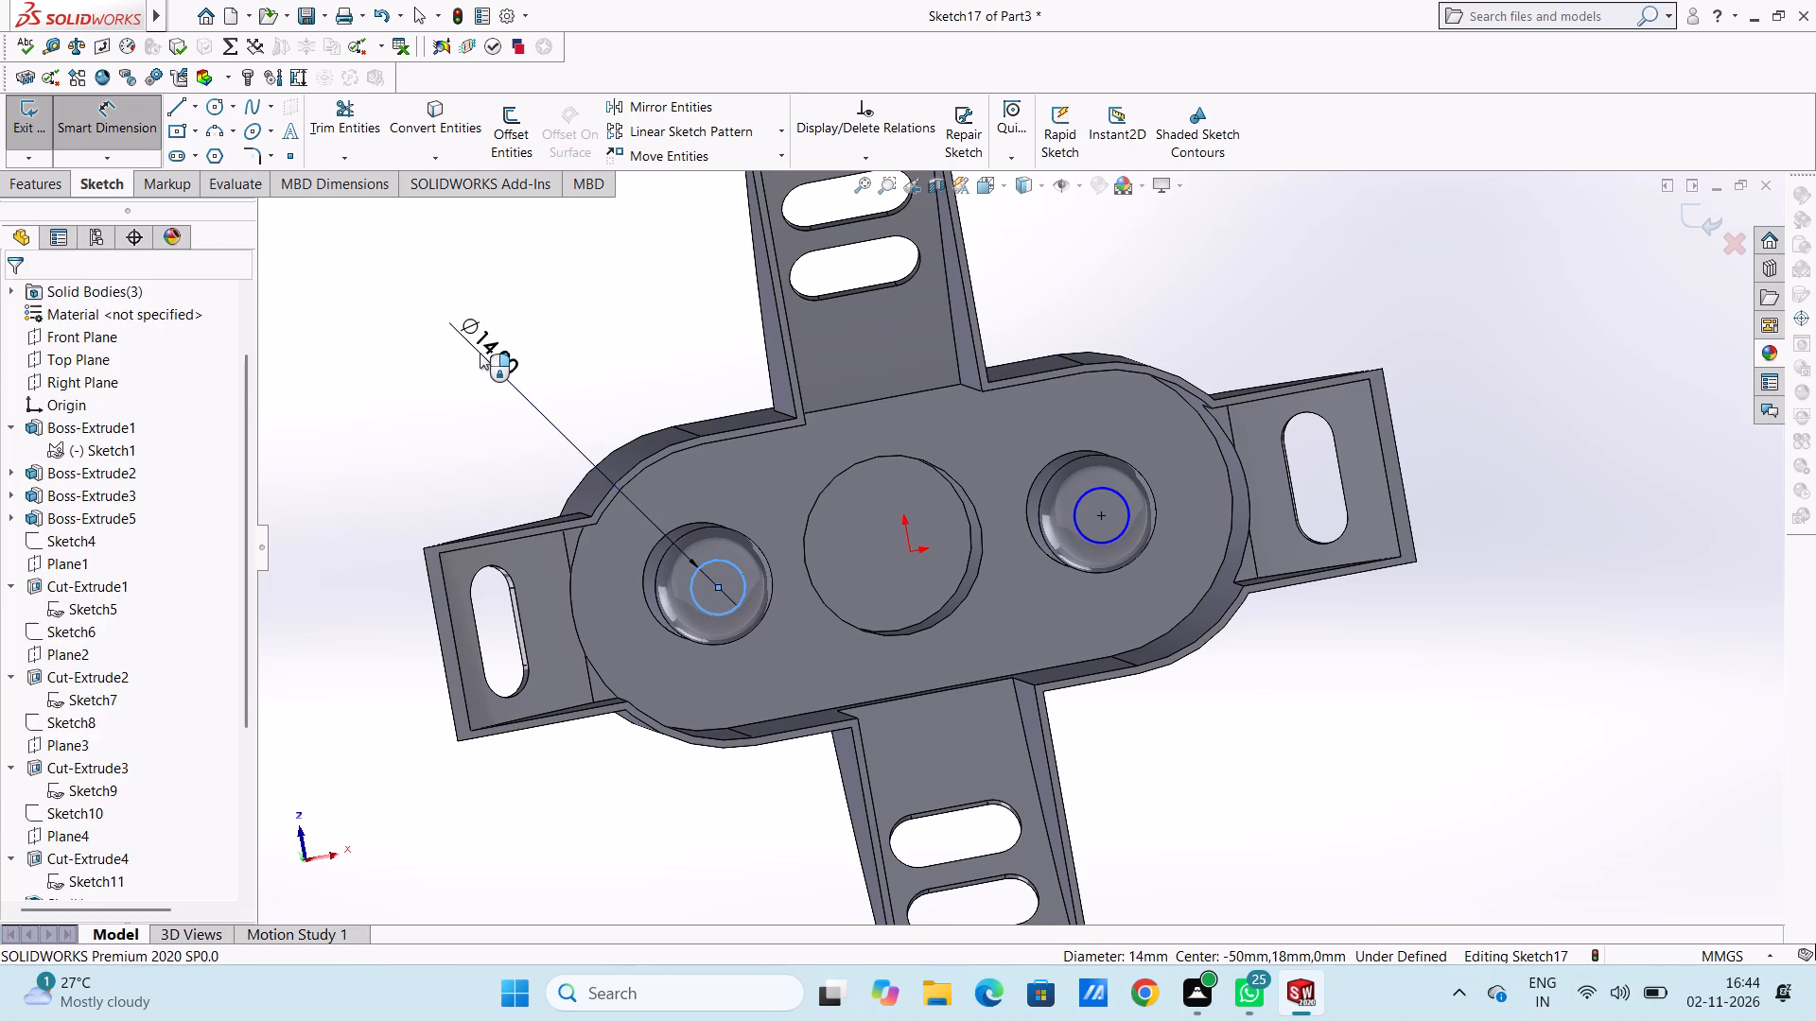
left_click(388, 320)
left_click(387, 320)
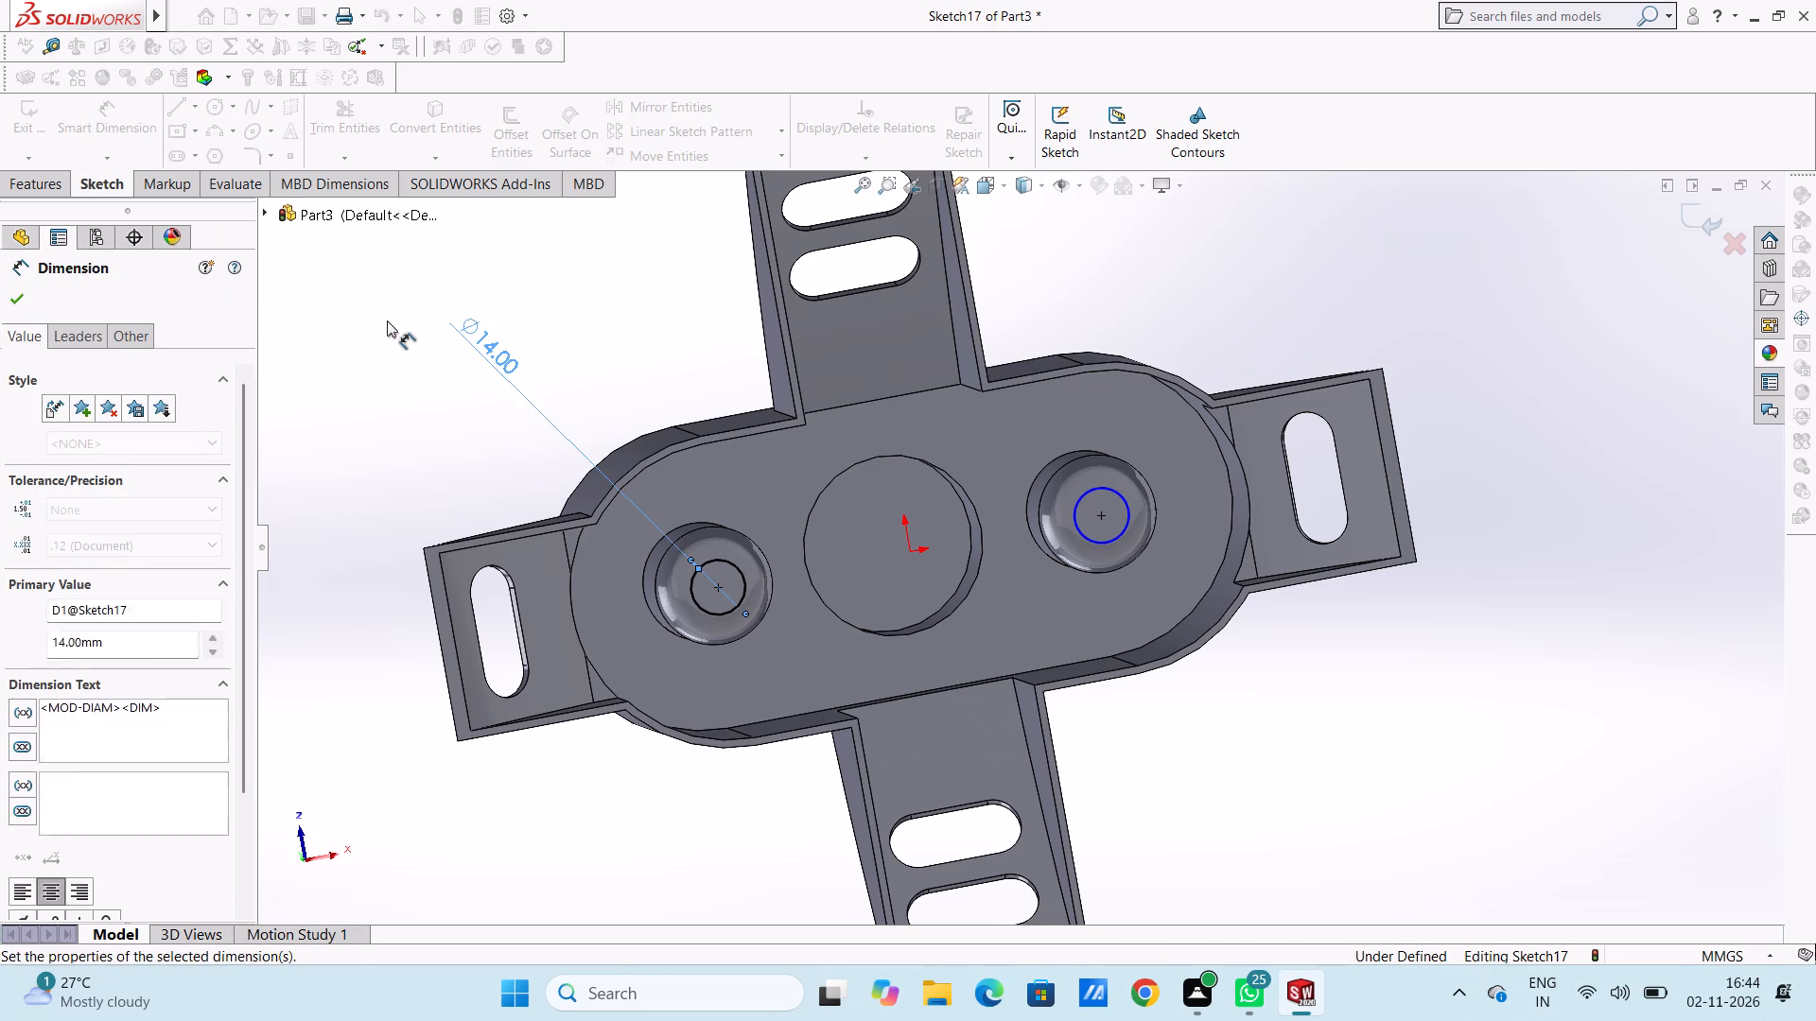
left_click(1122, 499)
left_click(1353, 303)
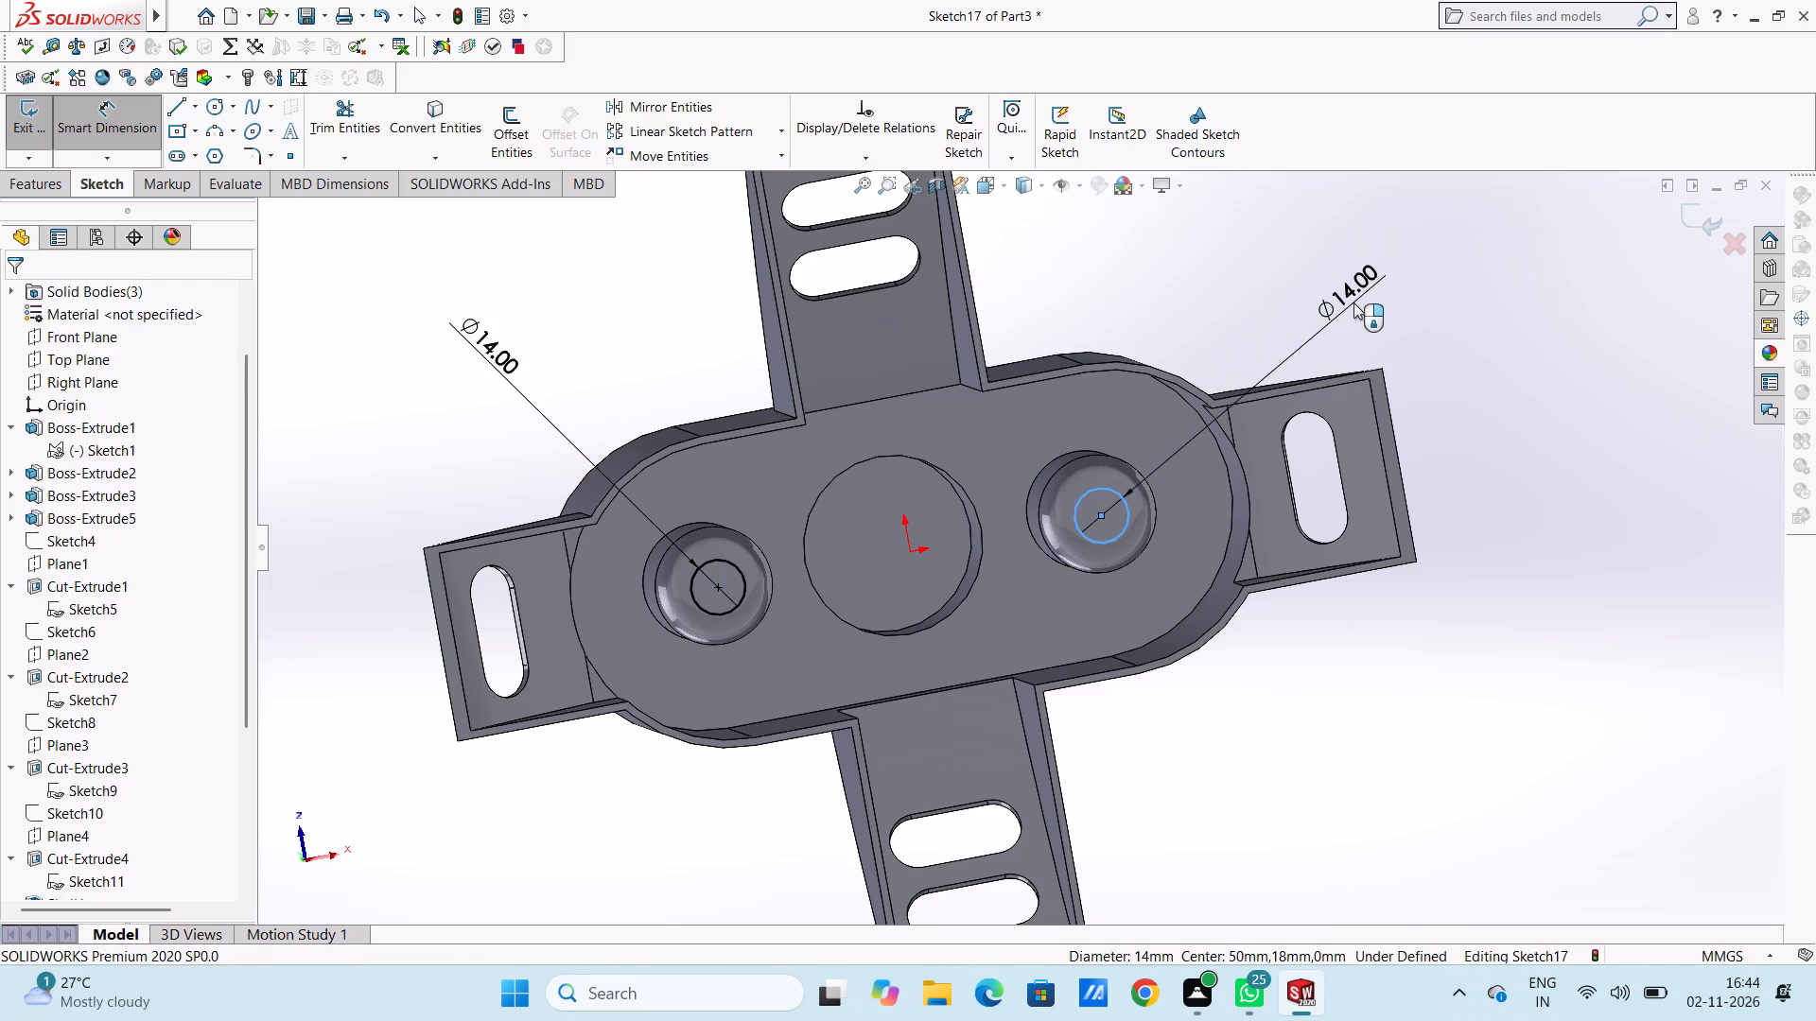
left_click(1263, 273)
left_click(1188, 270)
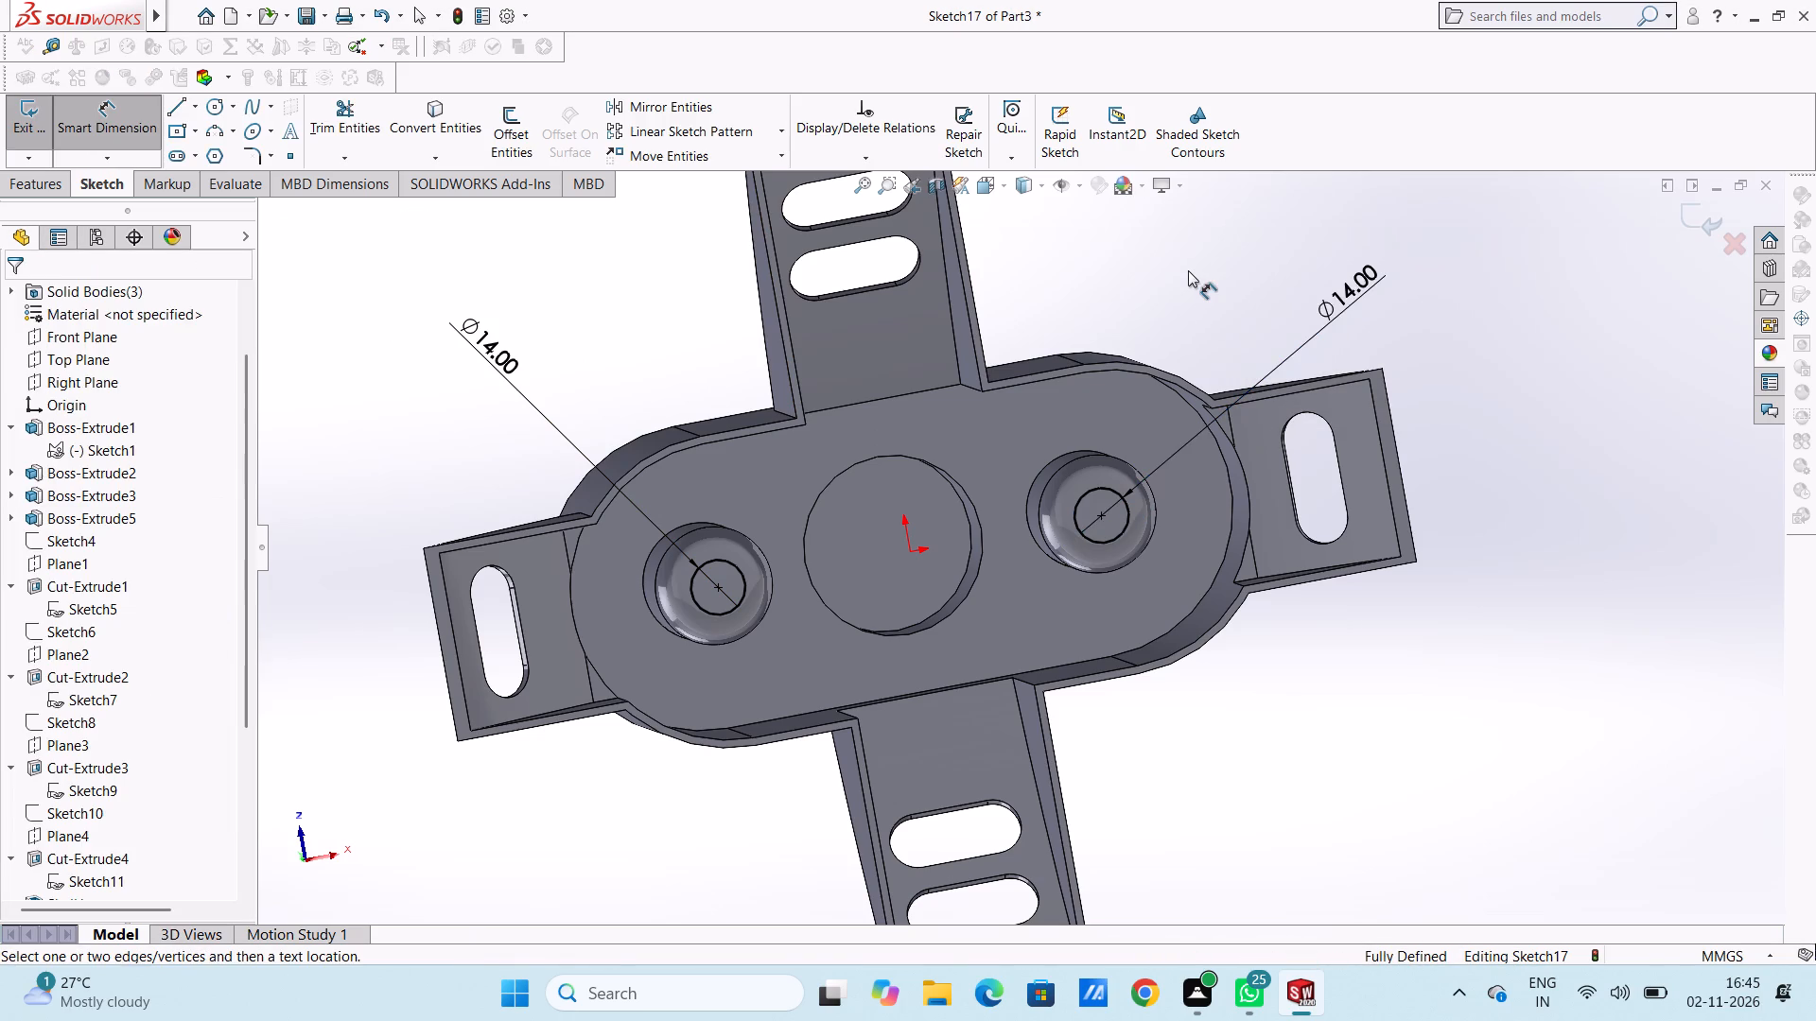
Cut-extrude the two 14 mm circles through the underside cylinders with a blind depth of 30 mm.
middle_click_drag(1206, 291, 1304, 410)
scroll(1276, 440, "up", 3)
middle_click_drag(1138, 635, 1134, 616)
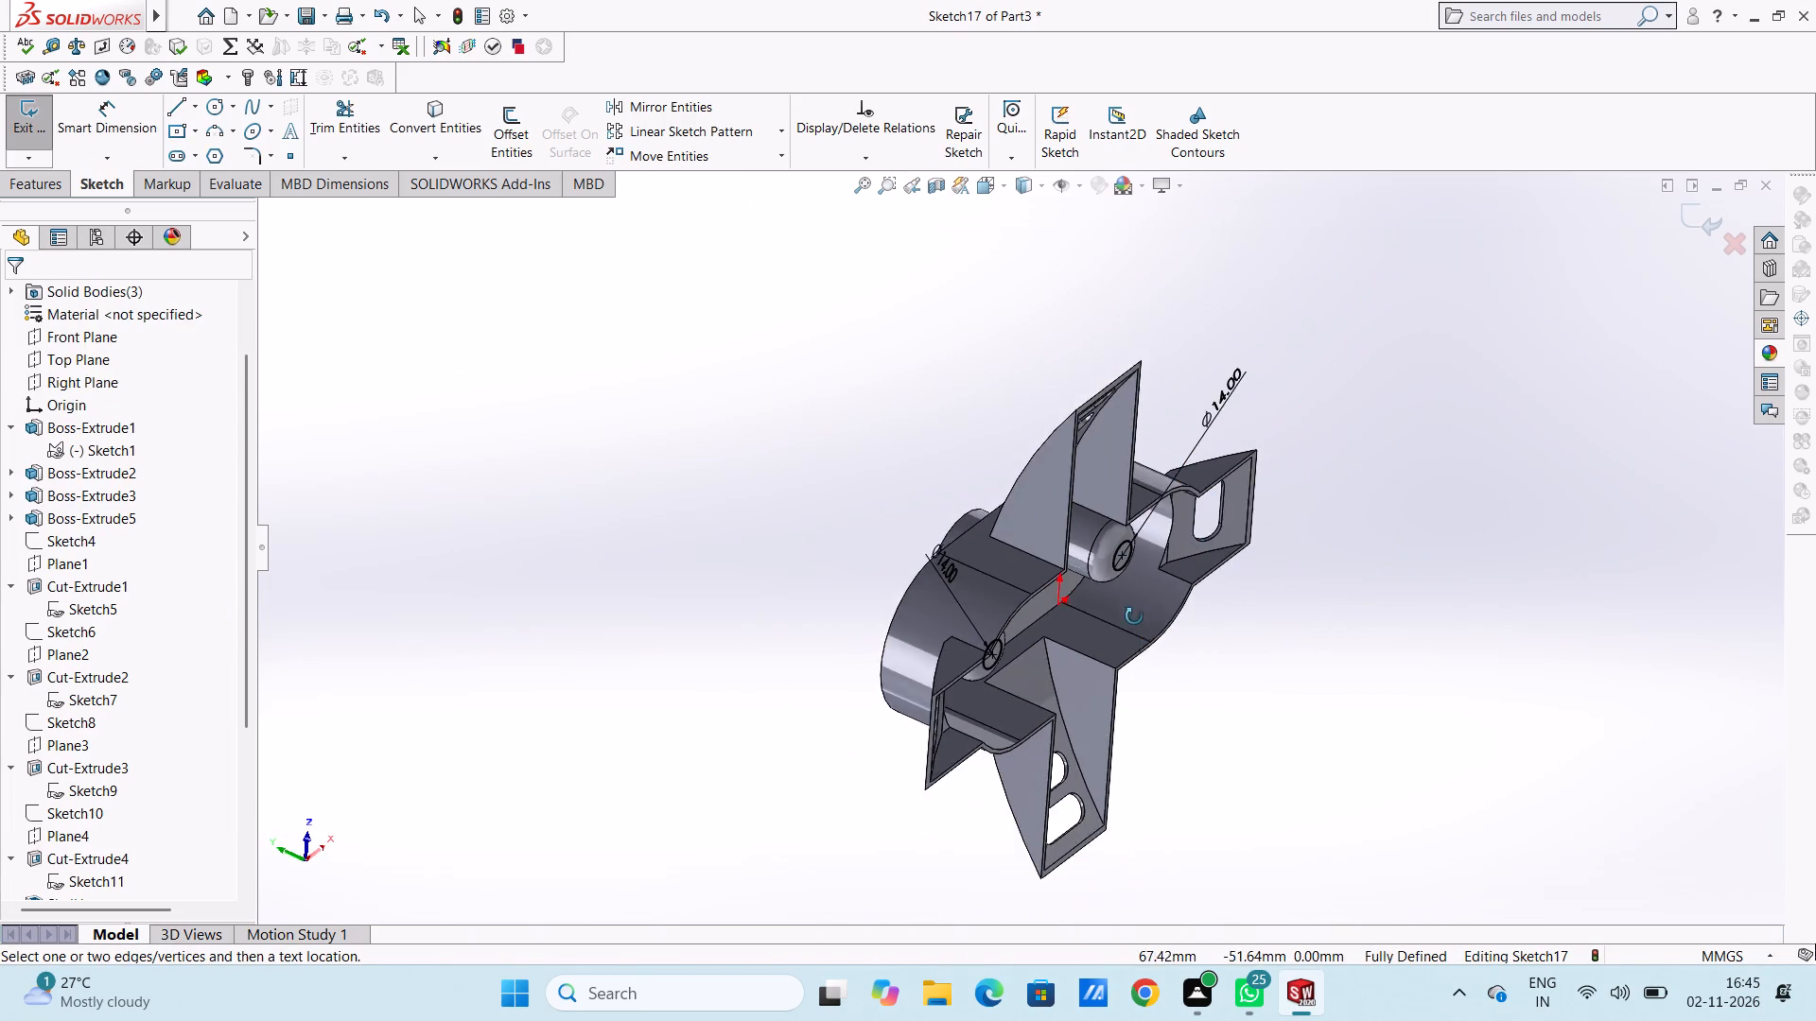
middle_click_drag(1134, 616, 1114, 580)
left_click(142, 122)
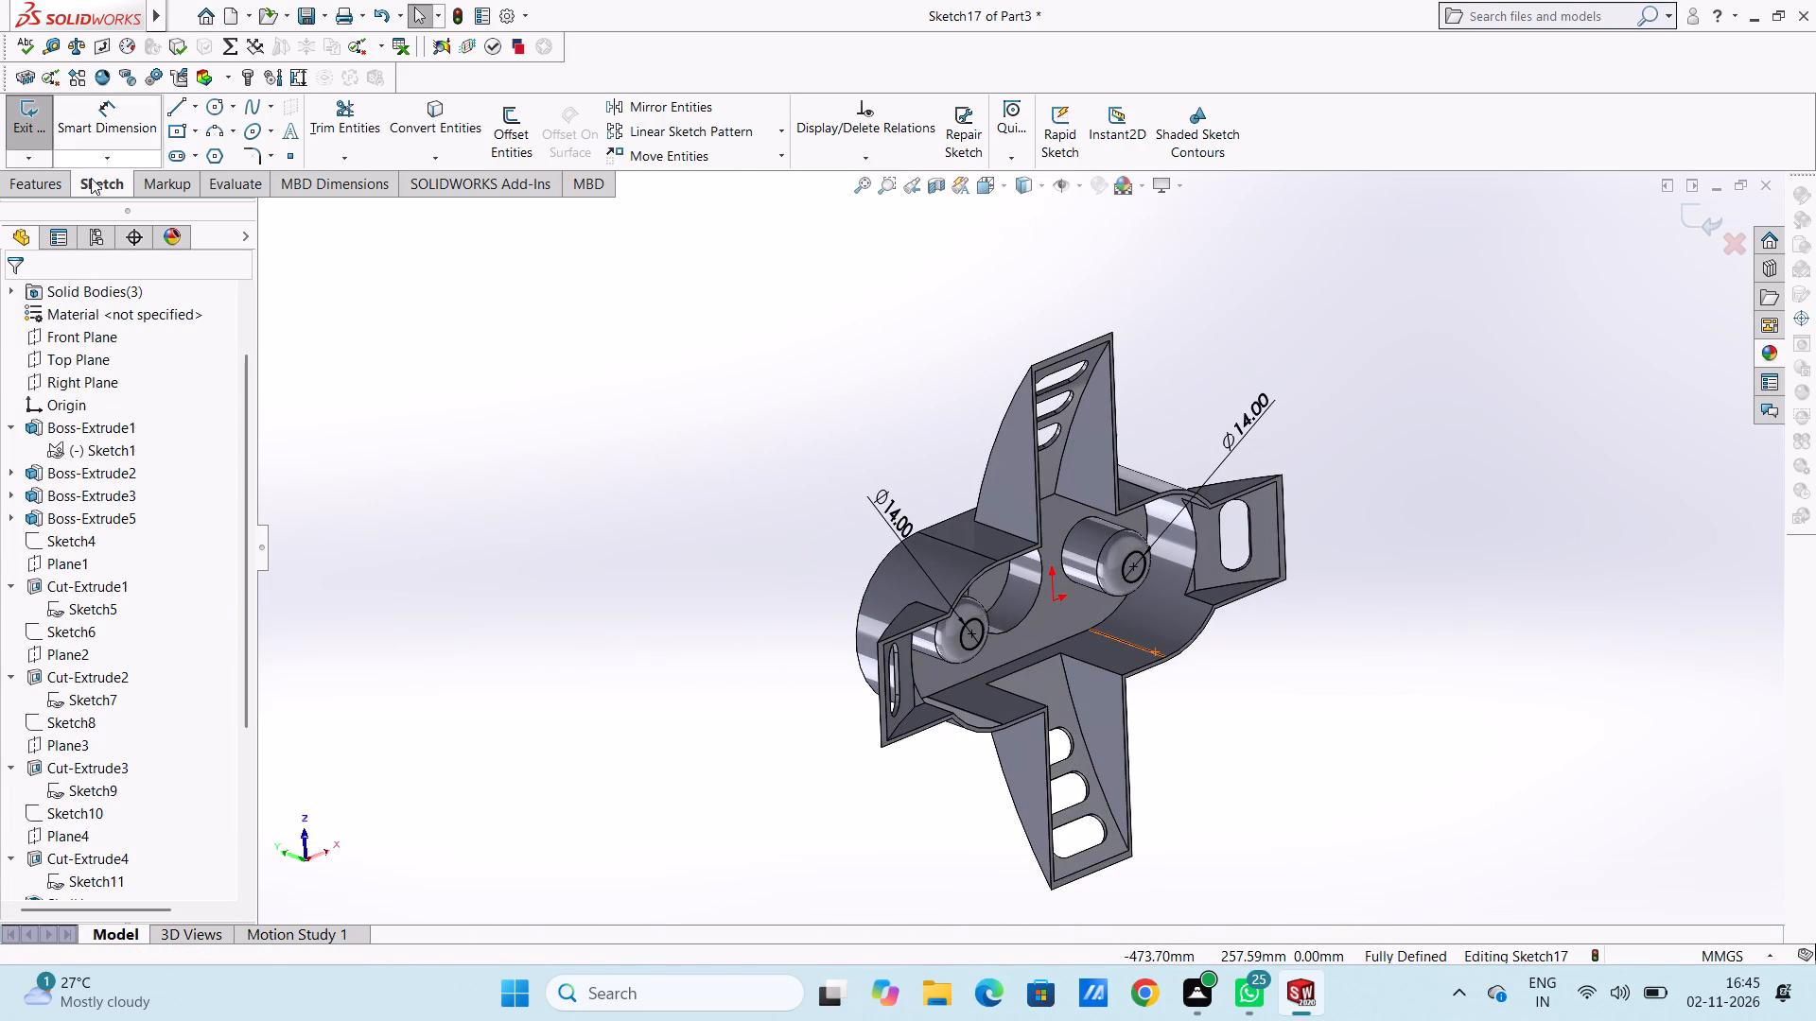
left_click(55, 187)
left_click(340, 118)
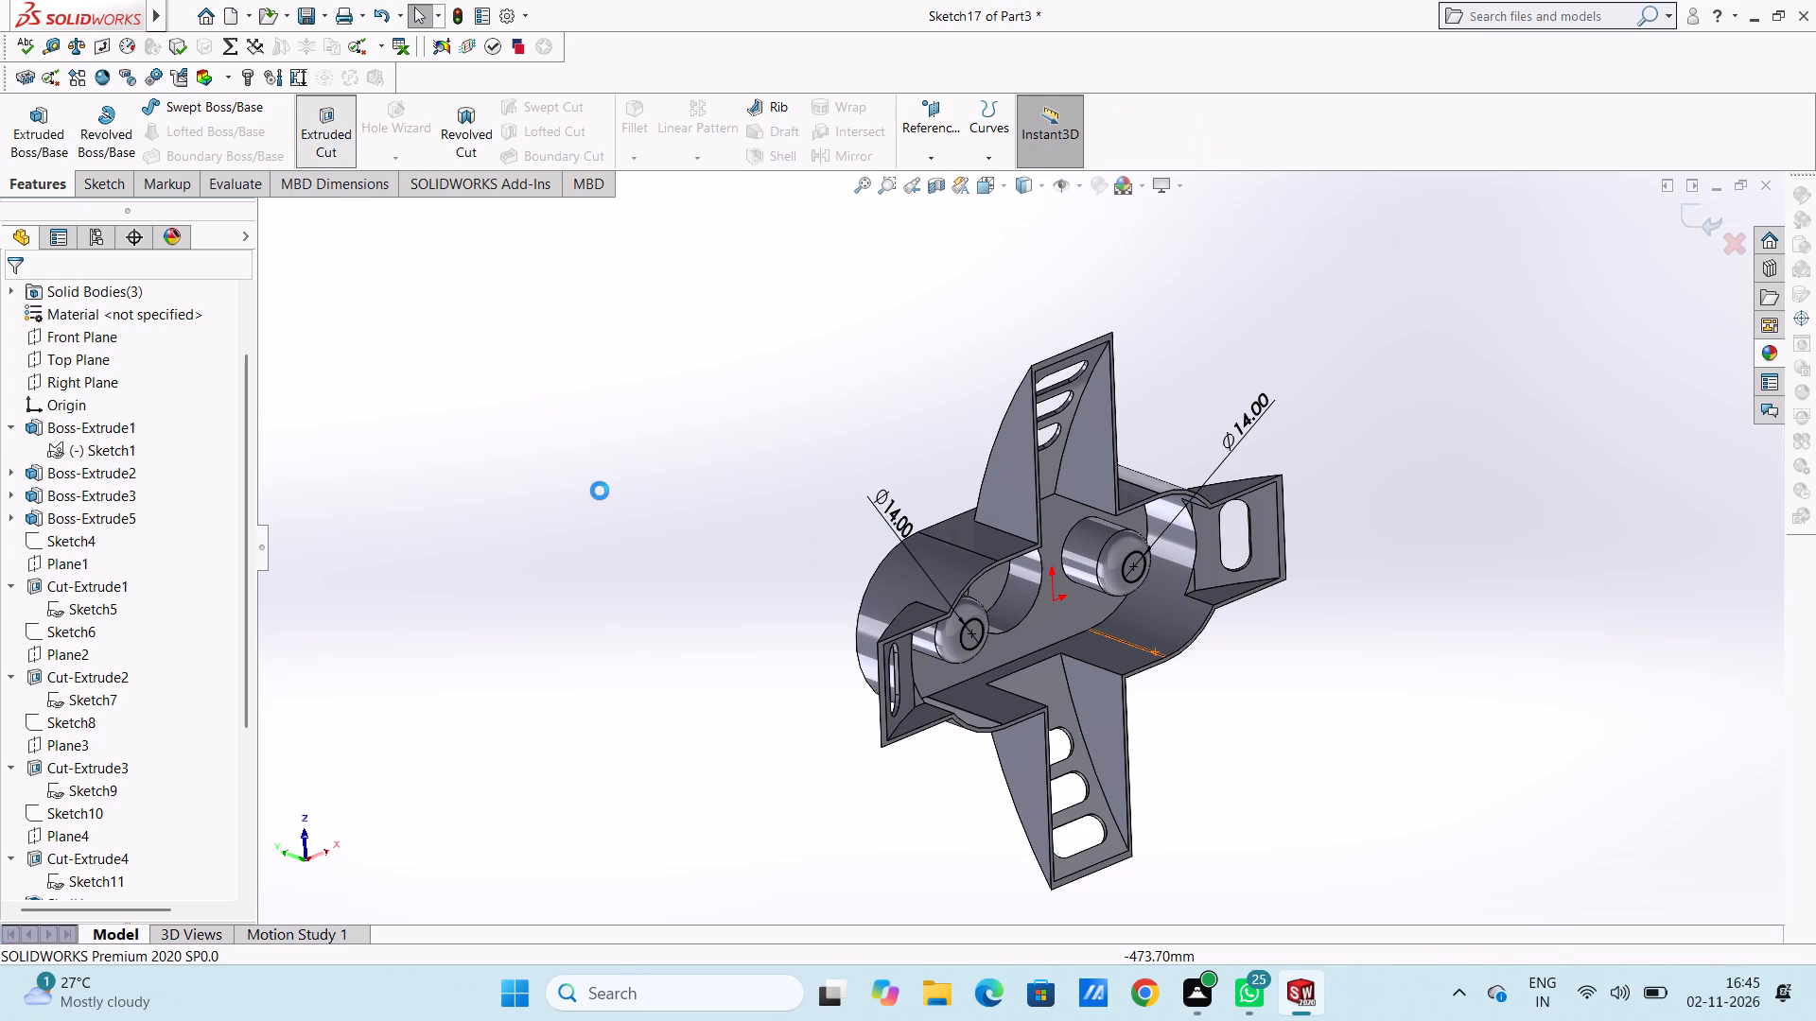
middle_click_drag(571, 539, 685, 570)
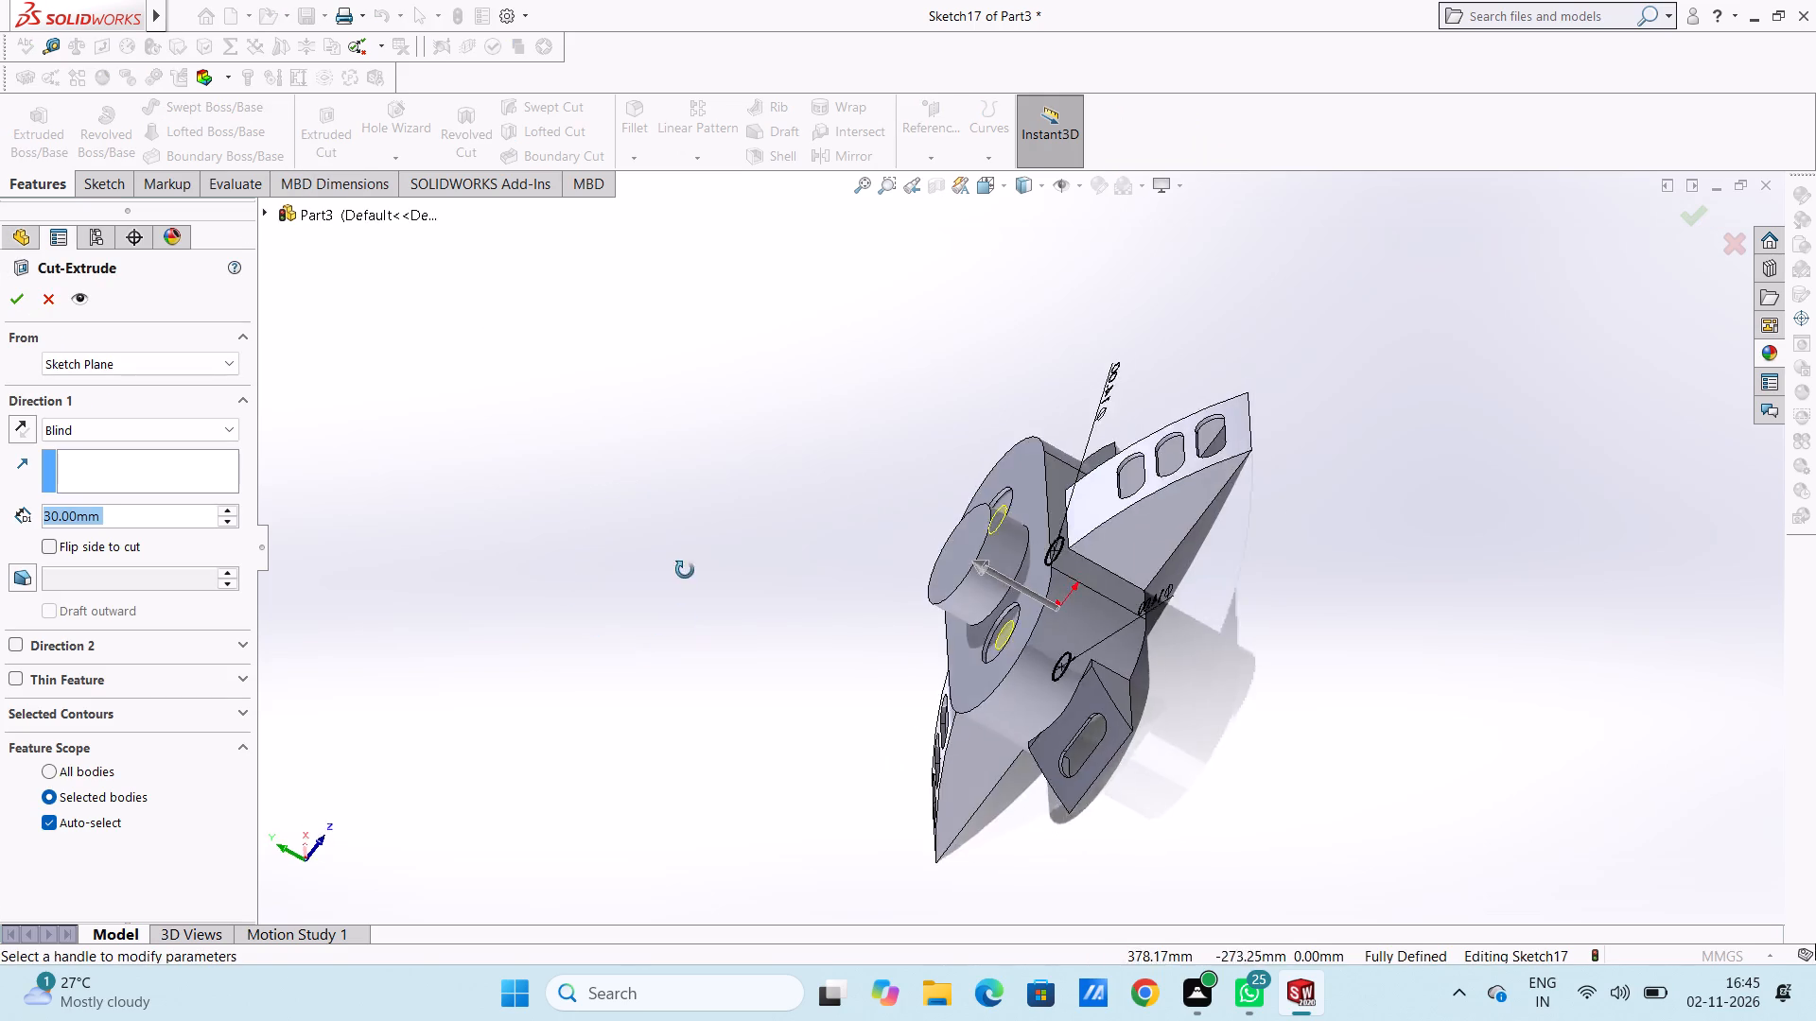
middle_click_drag(685, 570, 596, 688)
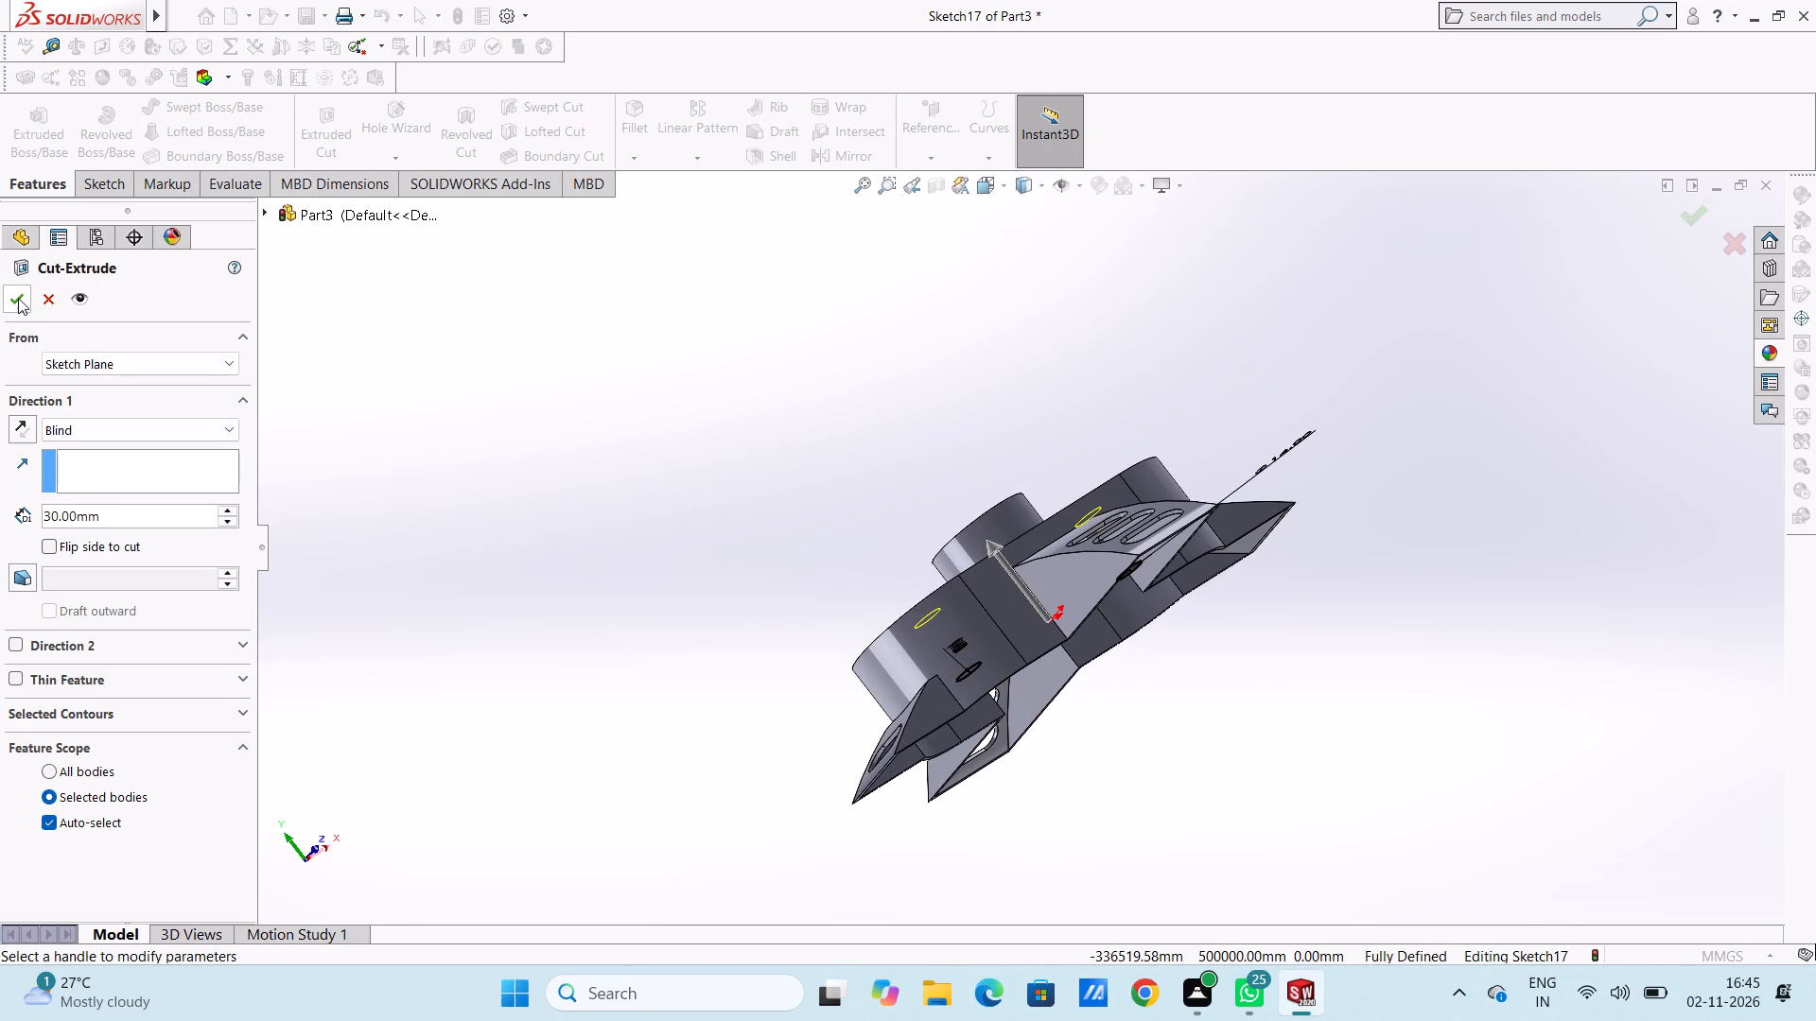
left_click(18, 297)
left_click(611, 511)
On the negative-X cylinder's recessed top face, sketch a concentric 15 mm radius circle matching the face's outer edge.
middle_click_drag(677, 713, 525, 500)
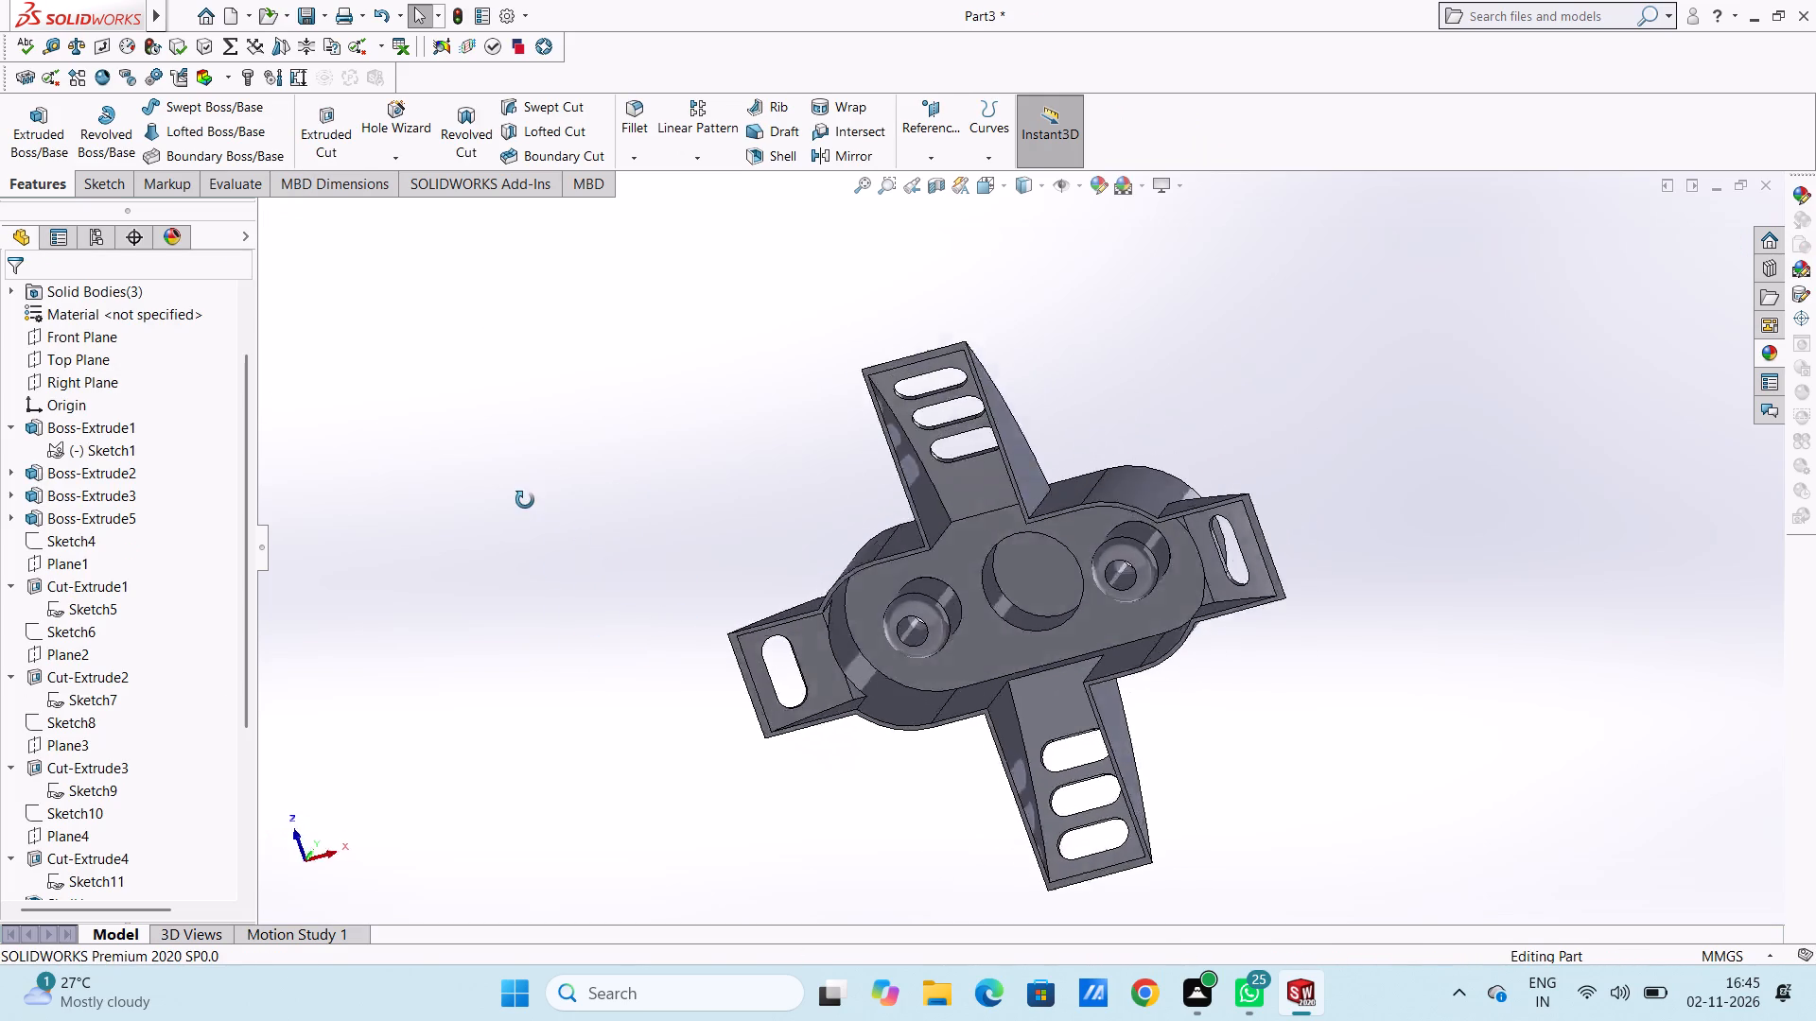
middle_click_drag(525, 500, 571, 619)
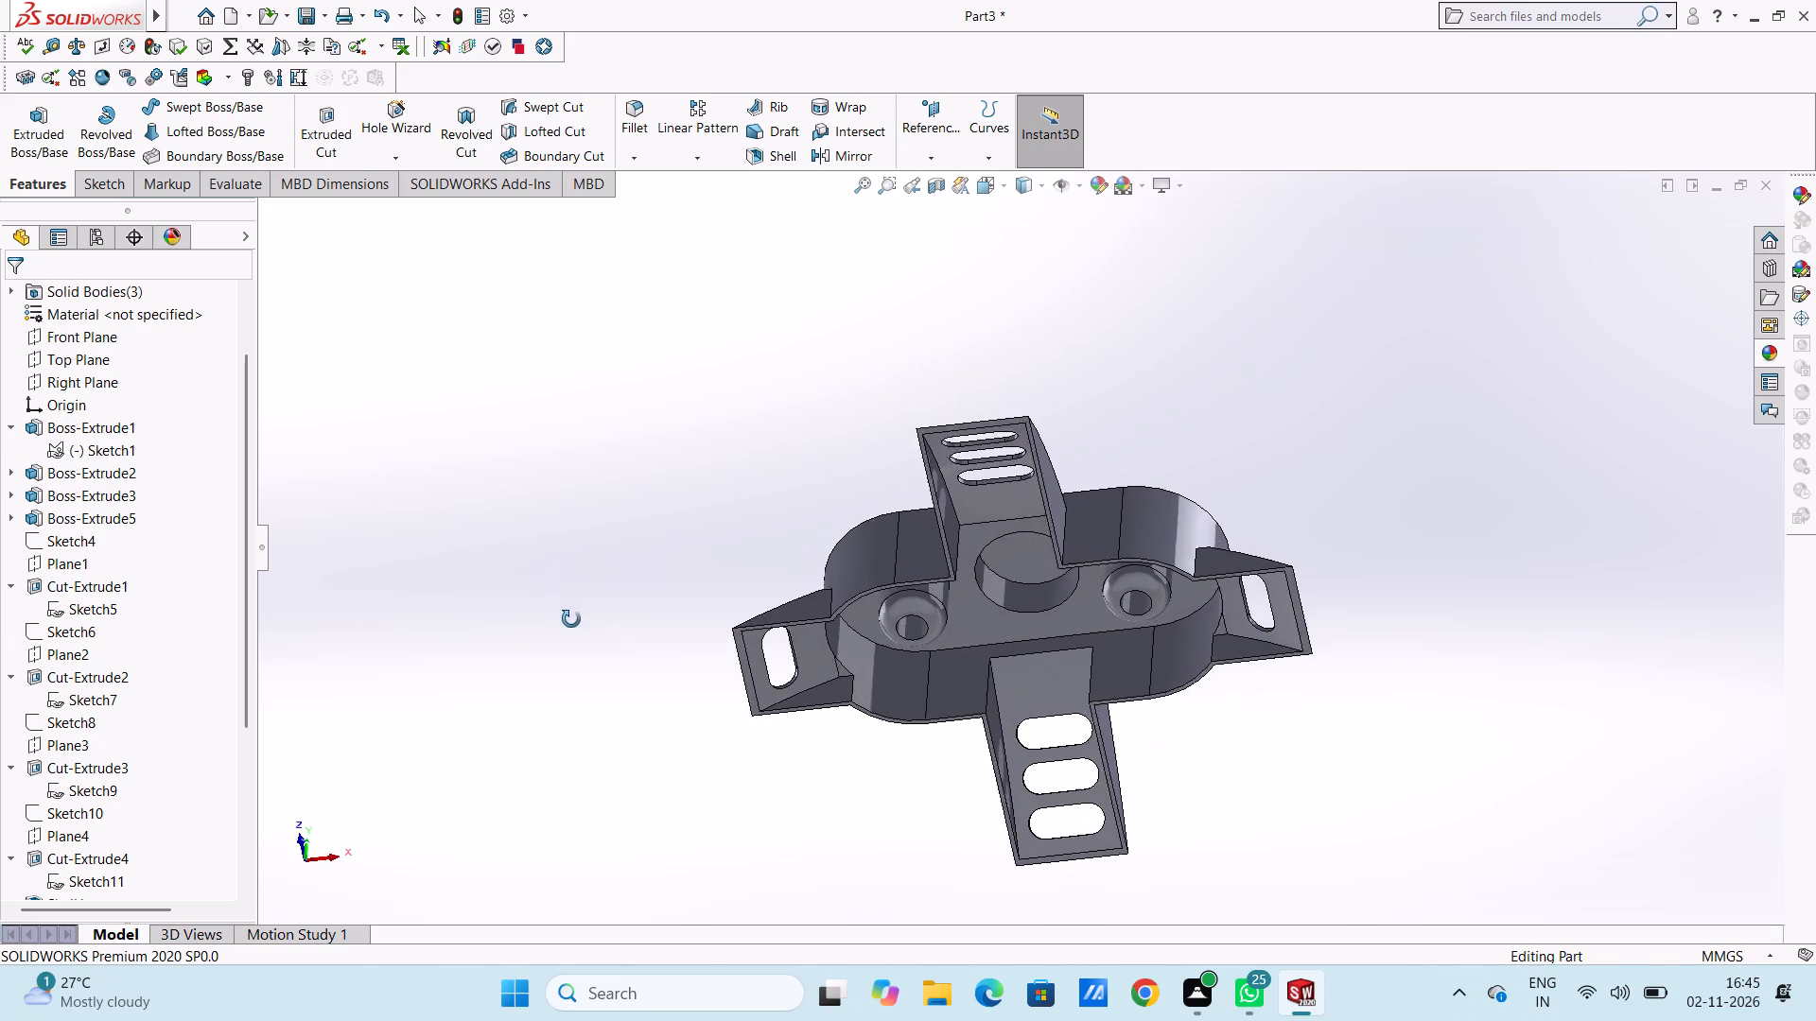
middle_click_drag(571, 619, 587, 786)
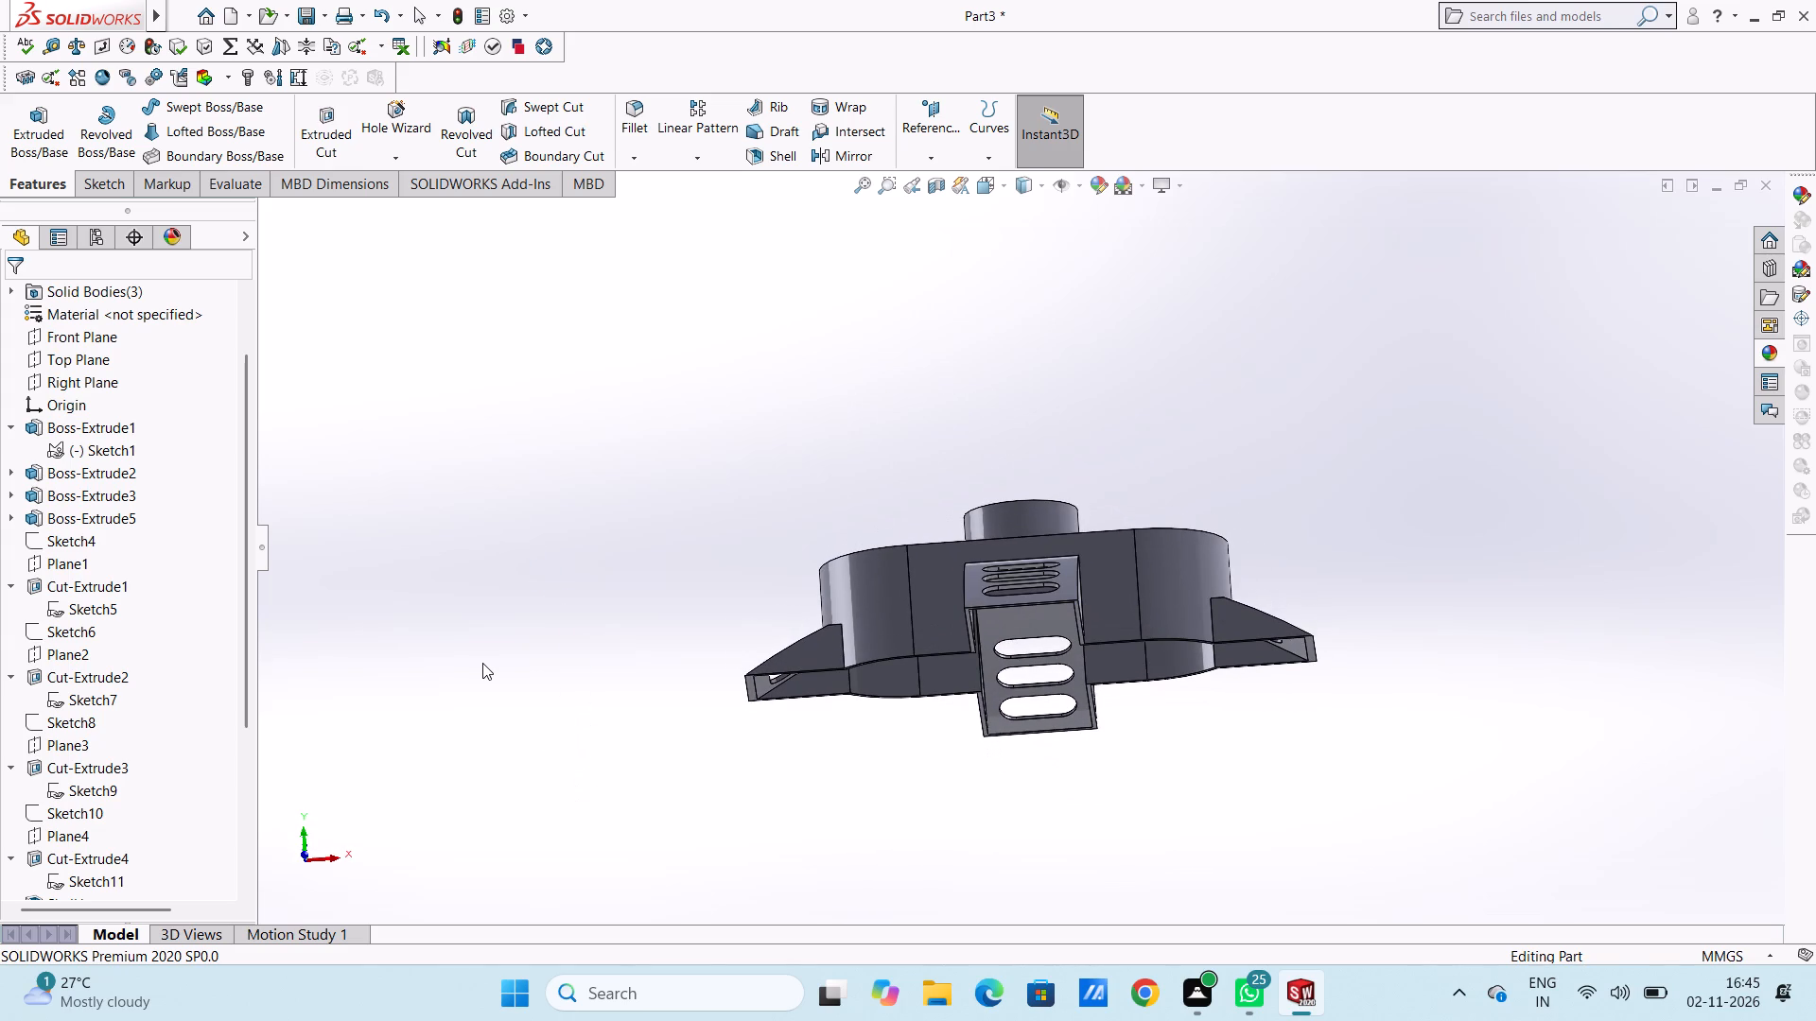
key("ctrl+5")
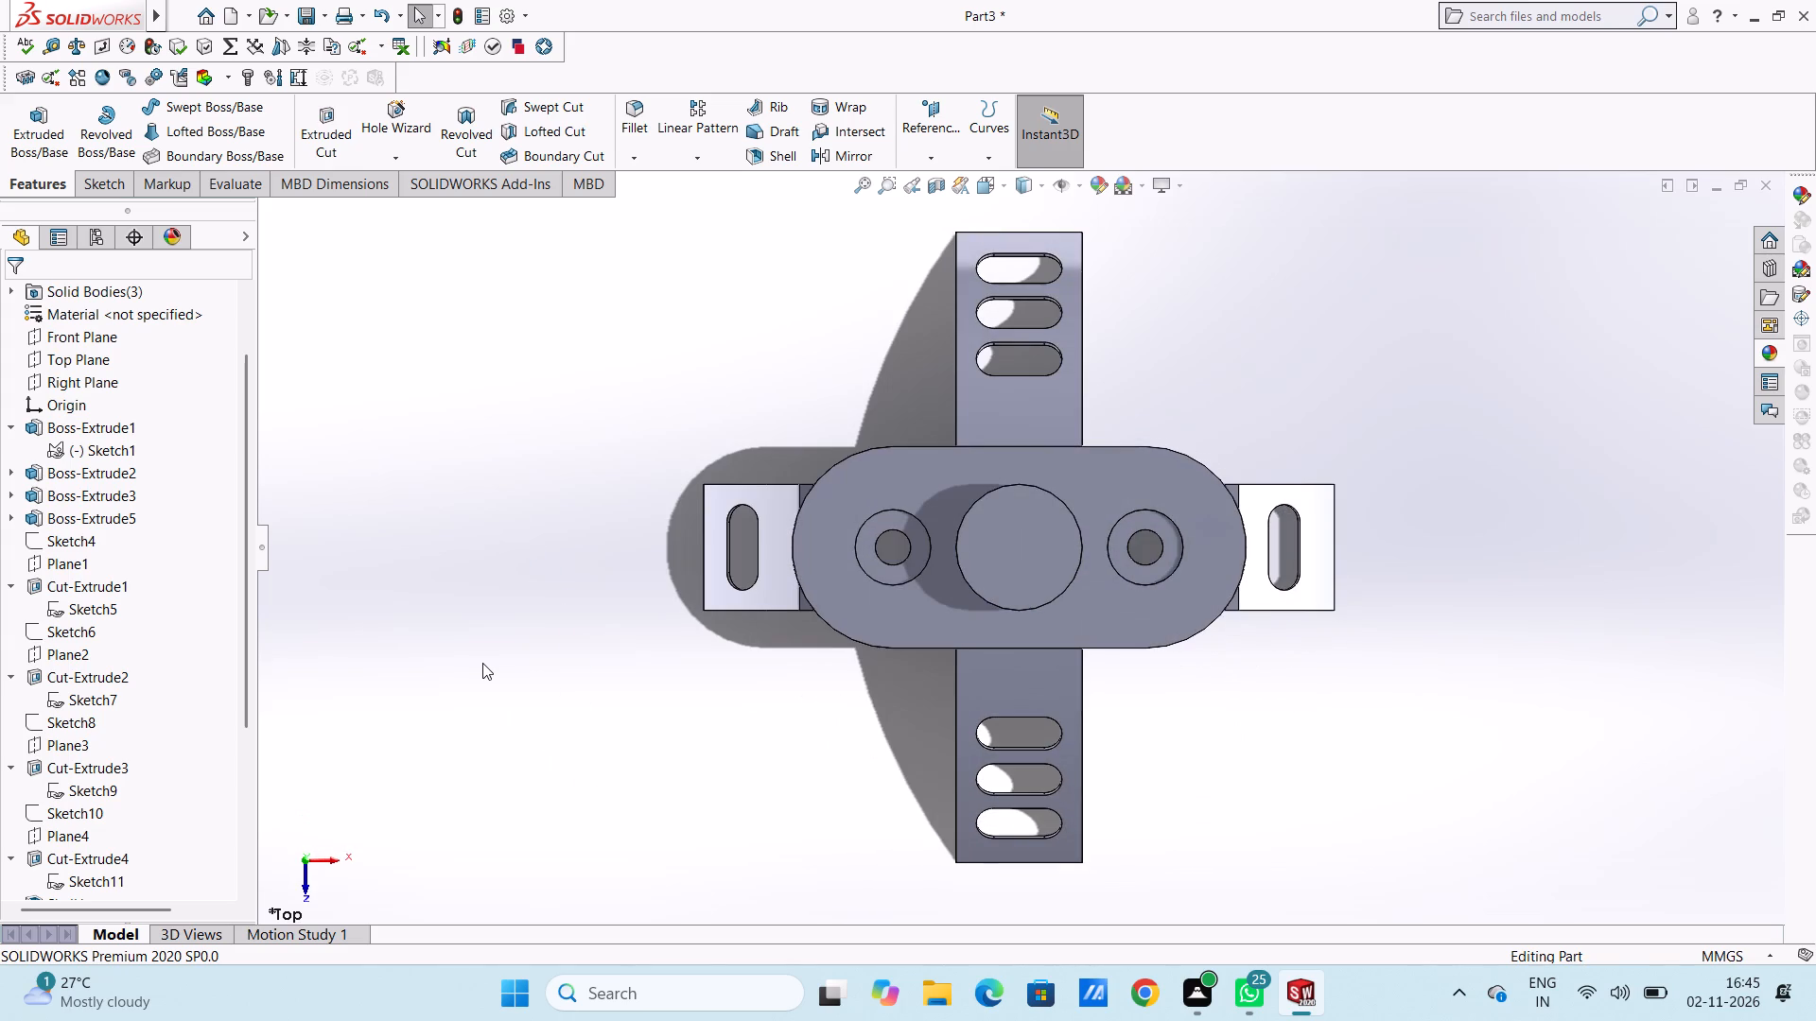
scroll(939, 534, "down", 2)
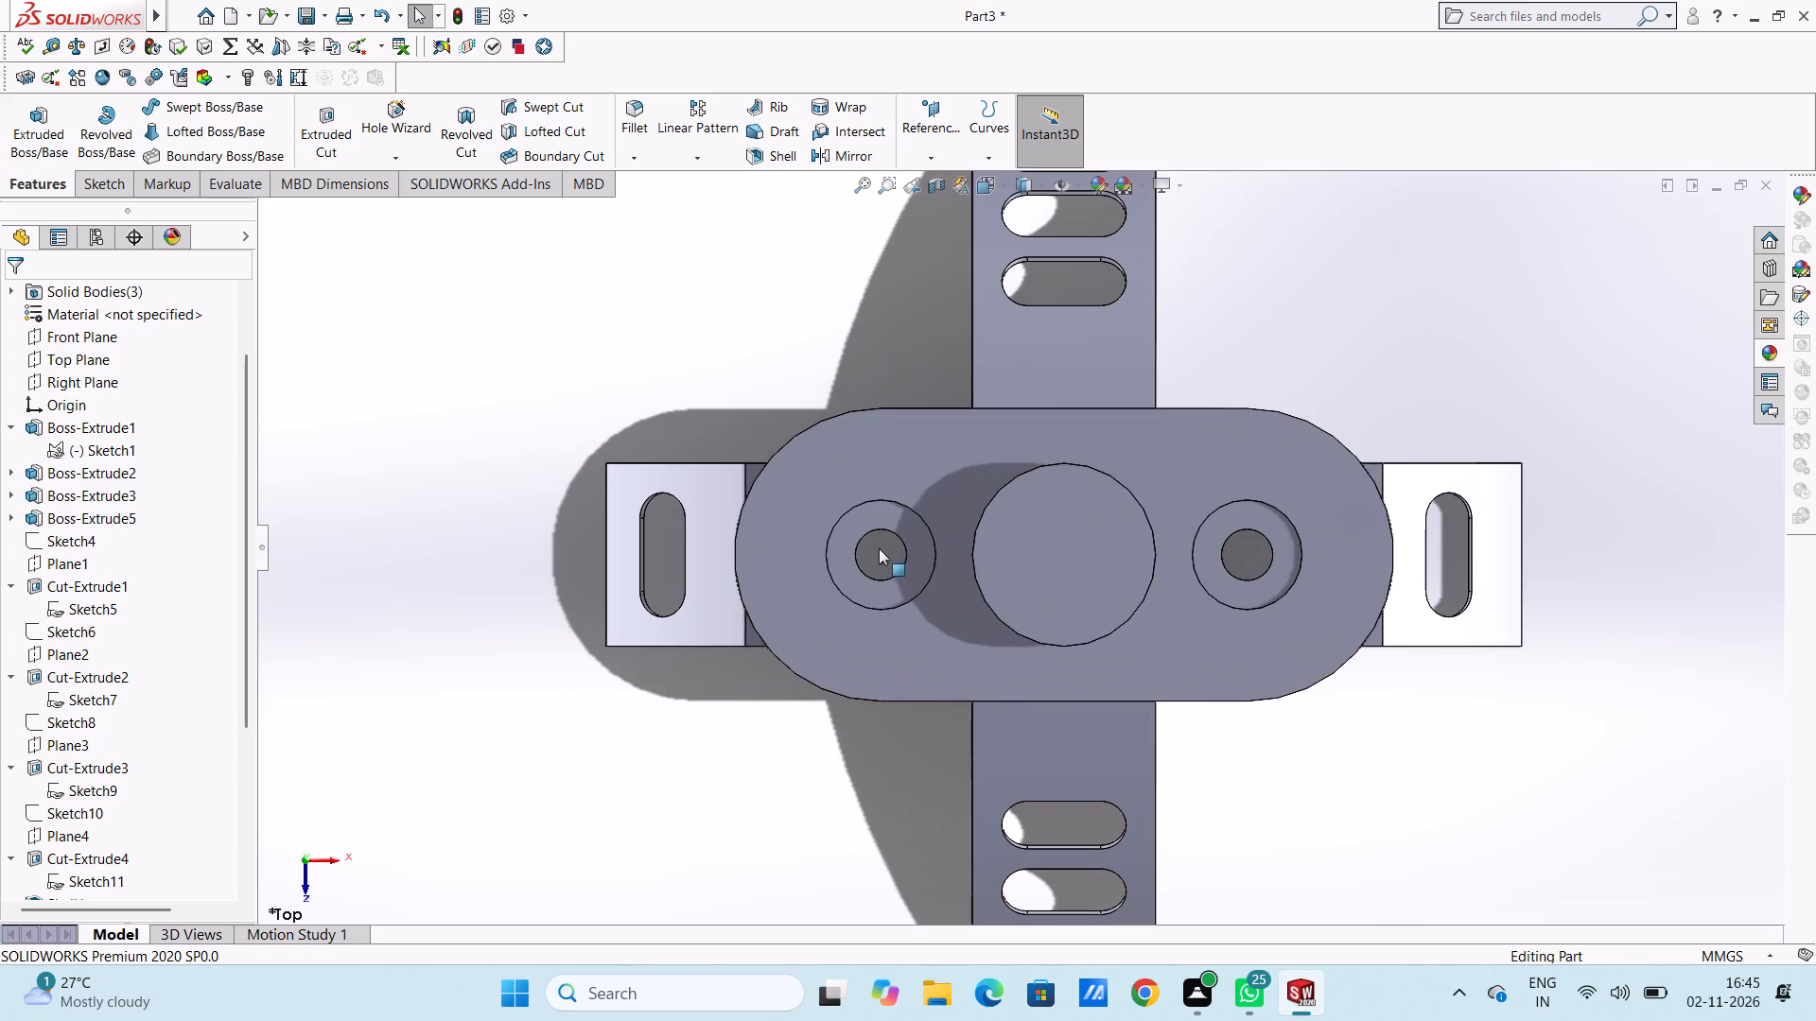
left_click(882, 518)
left_click(961, 470)
left_click(789, 385)
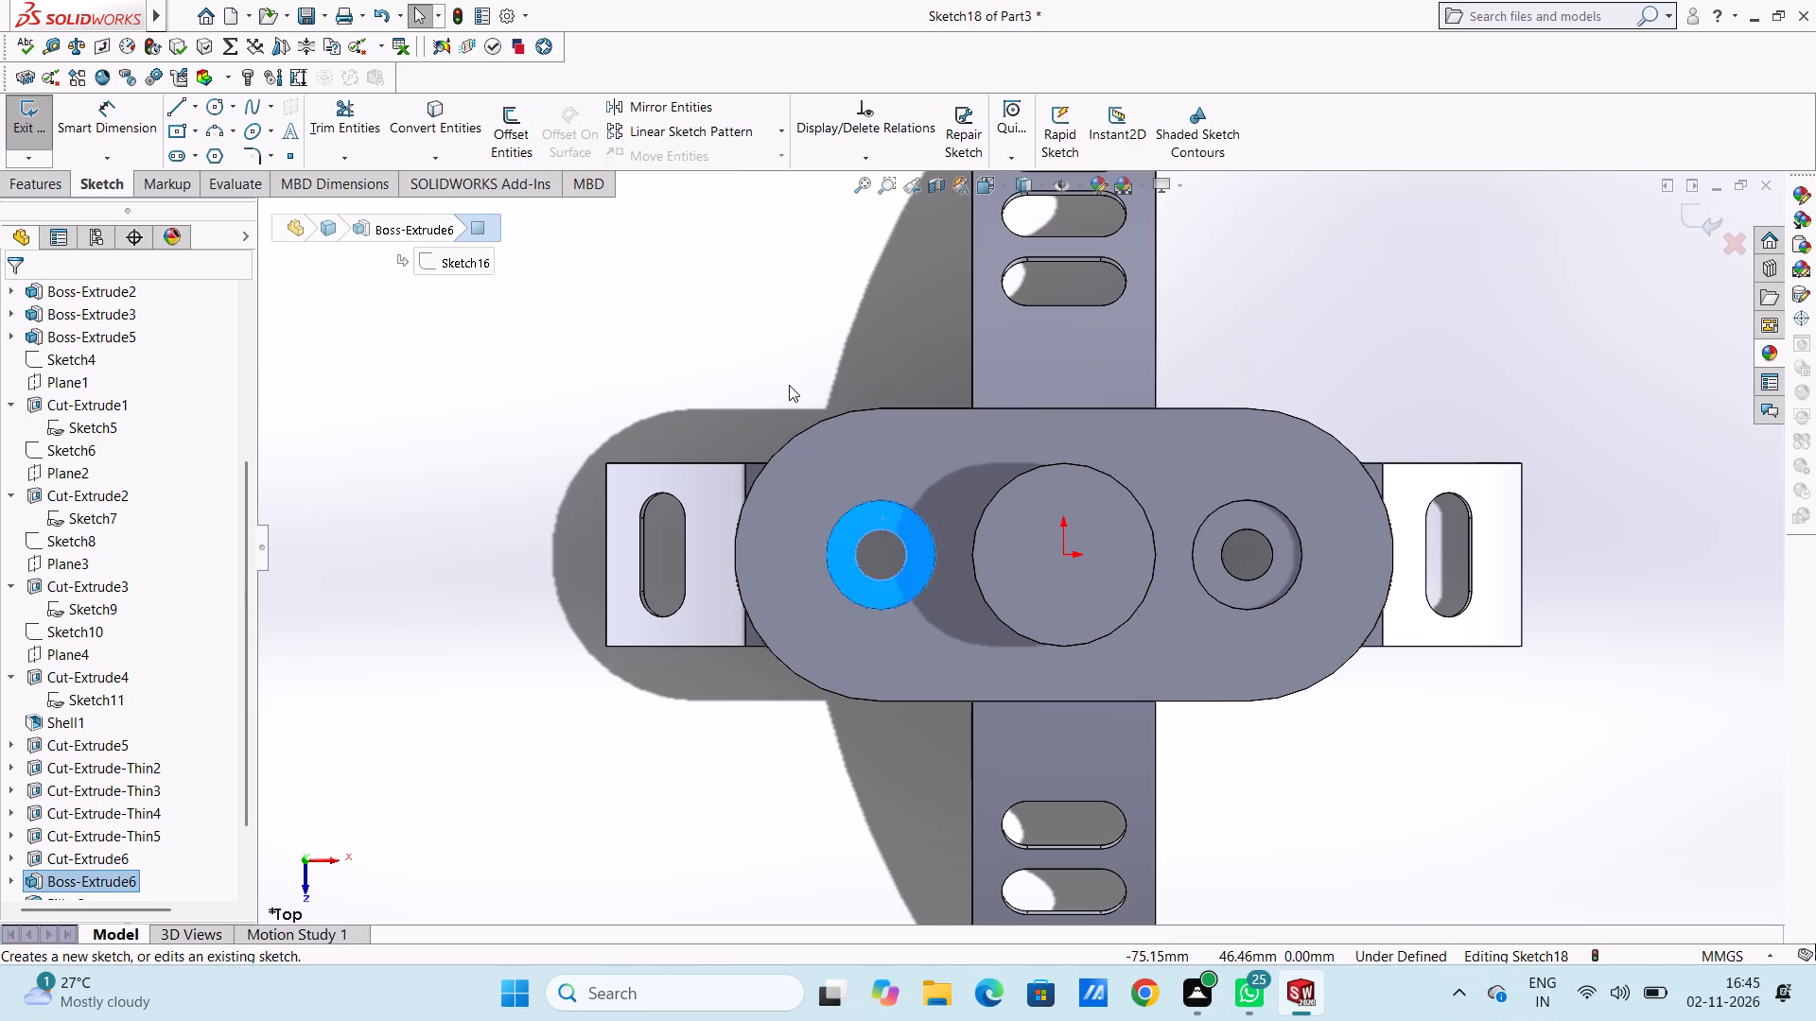
left_click(213, 100)
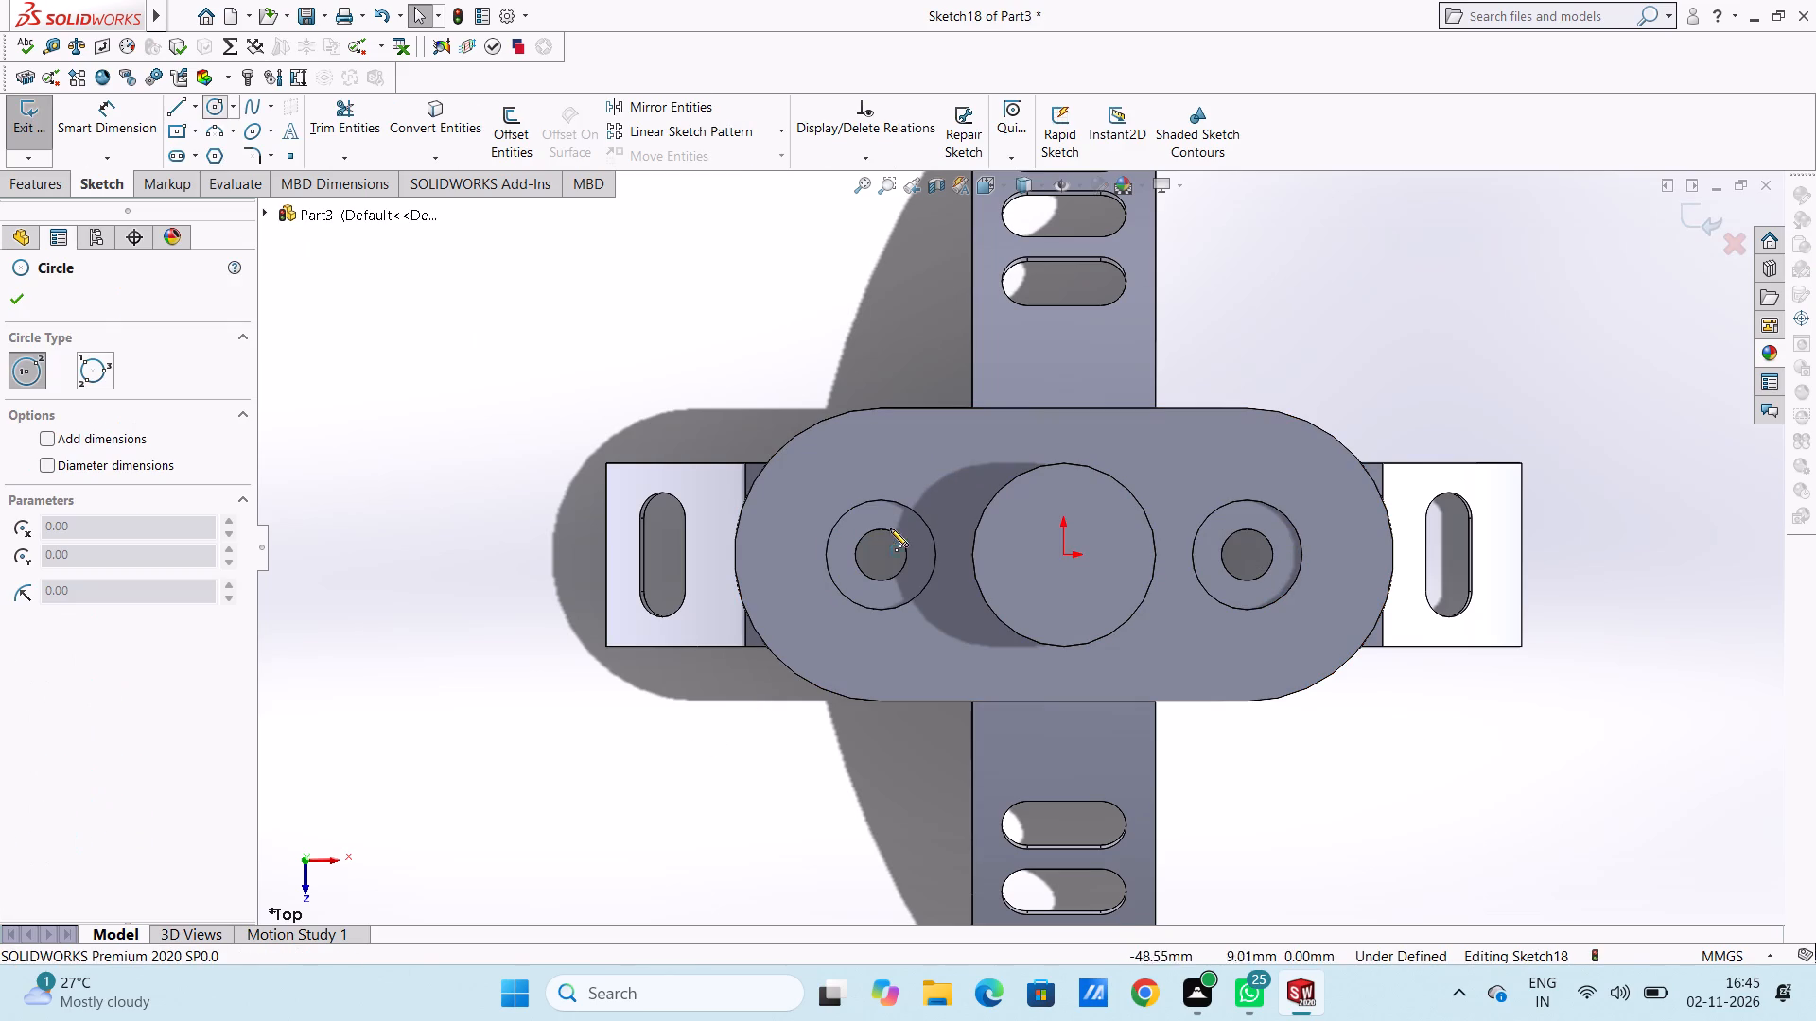
scroll(890, 528, "down", 5)
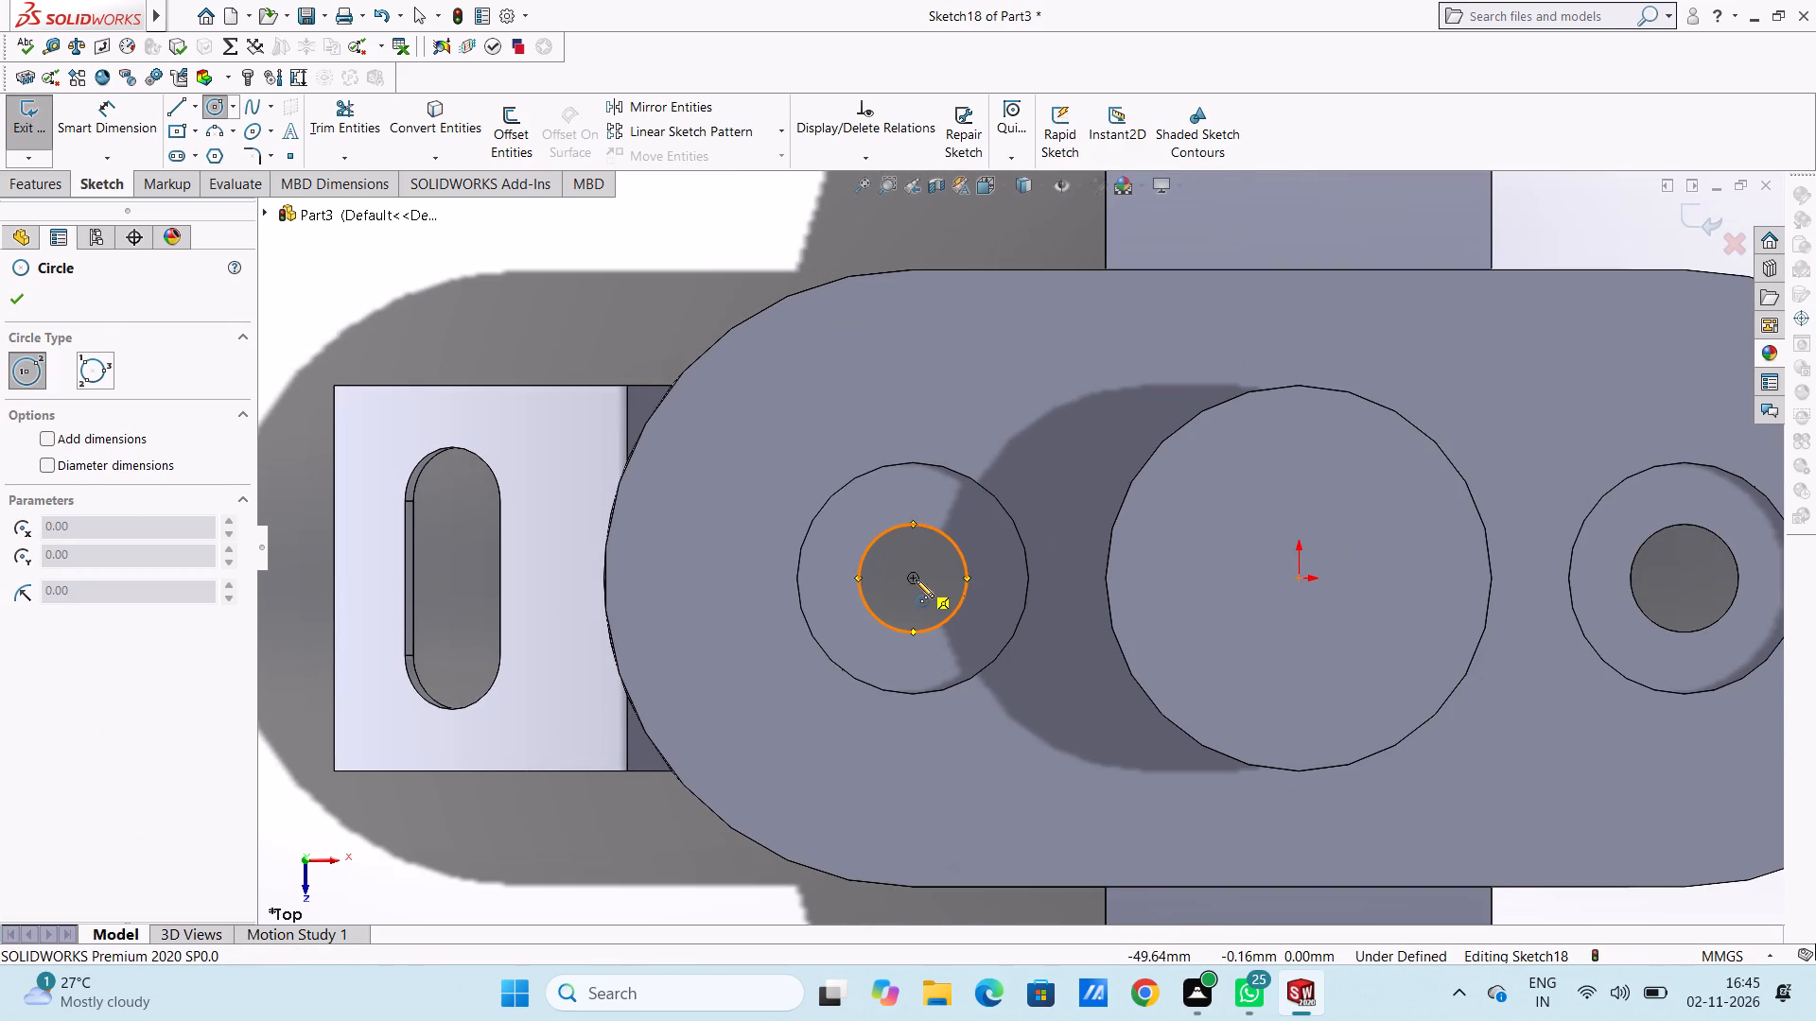
left_click(913, 577)
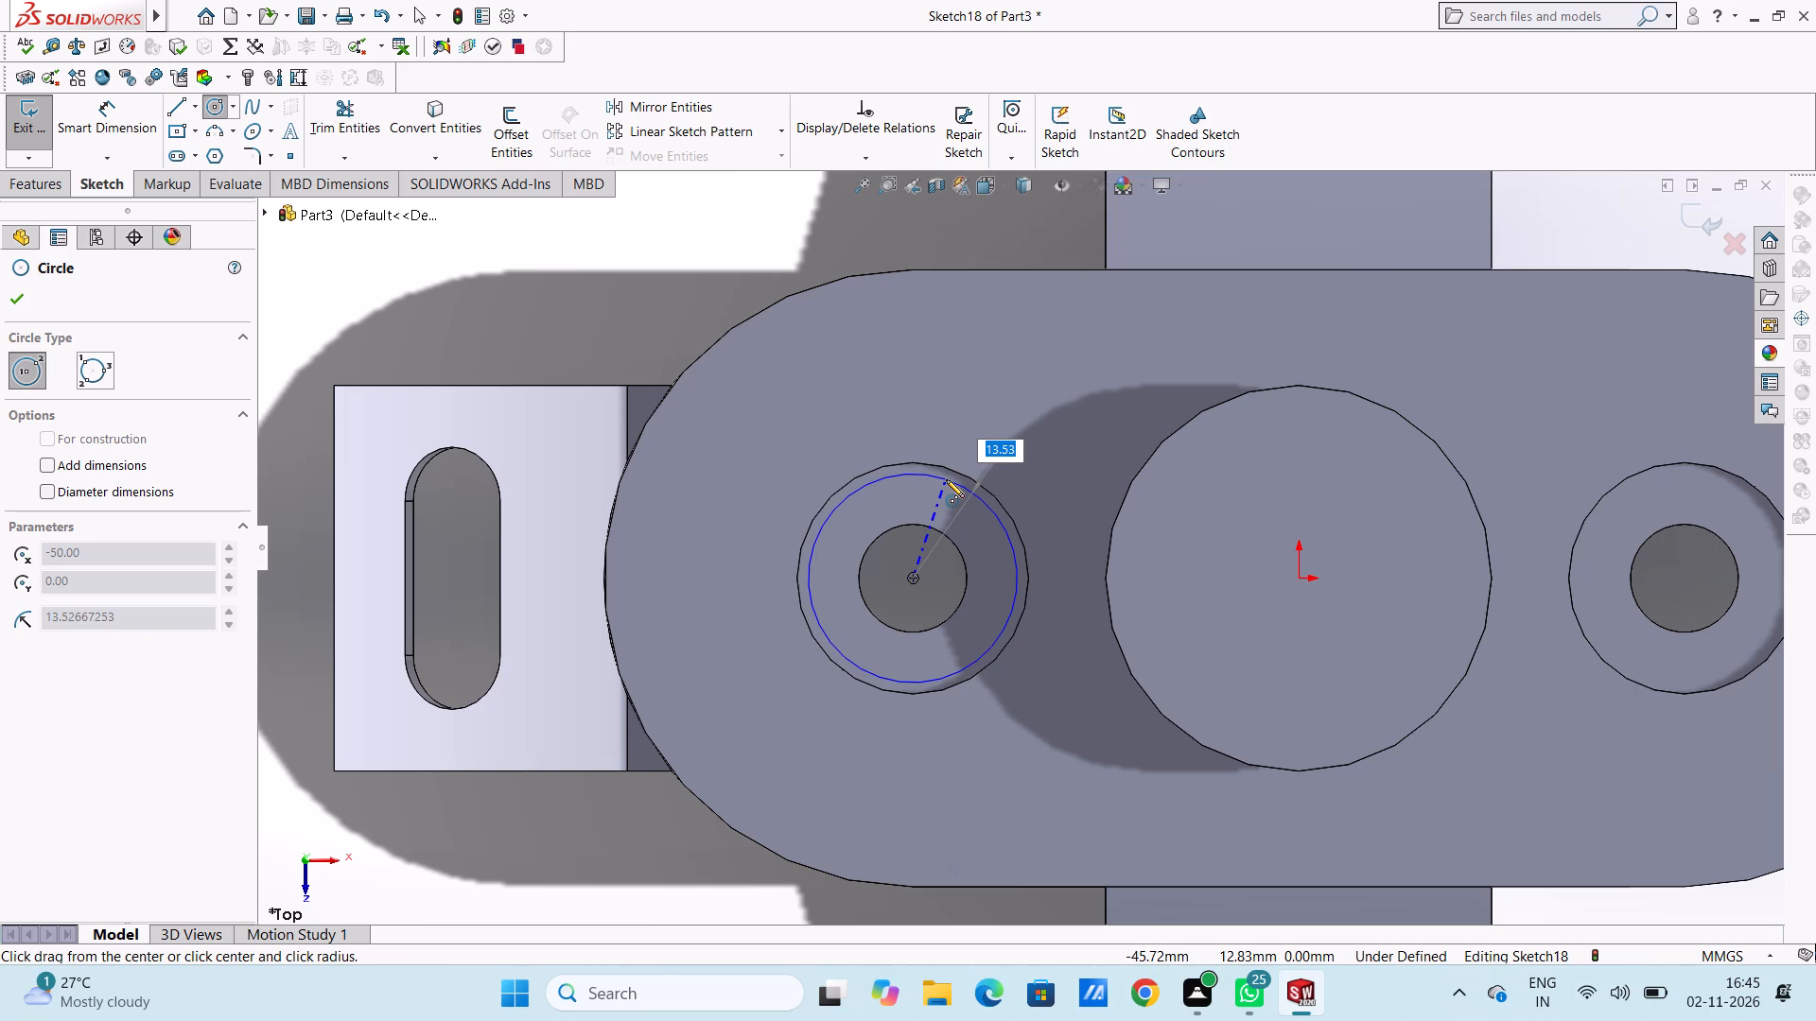
left_click(950, 467)
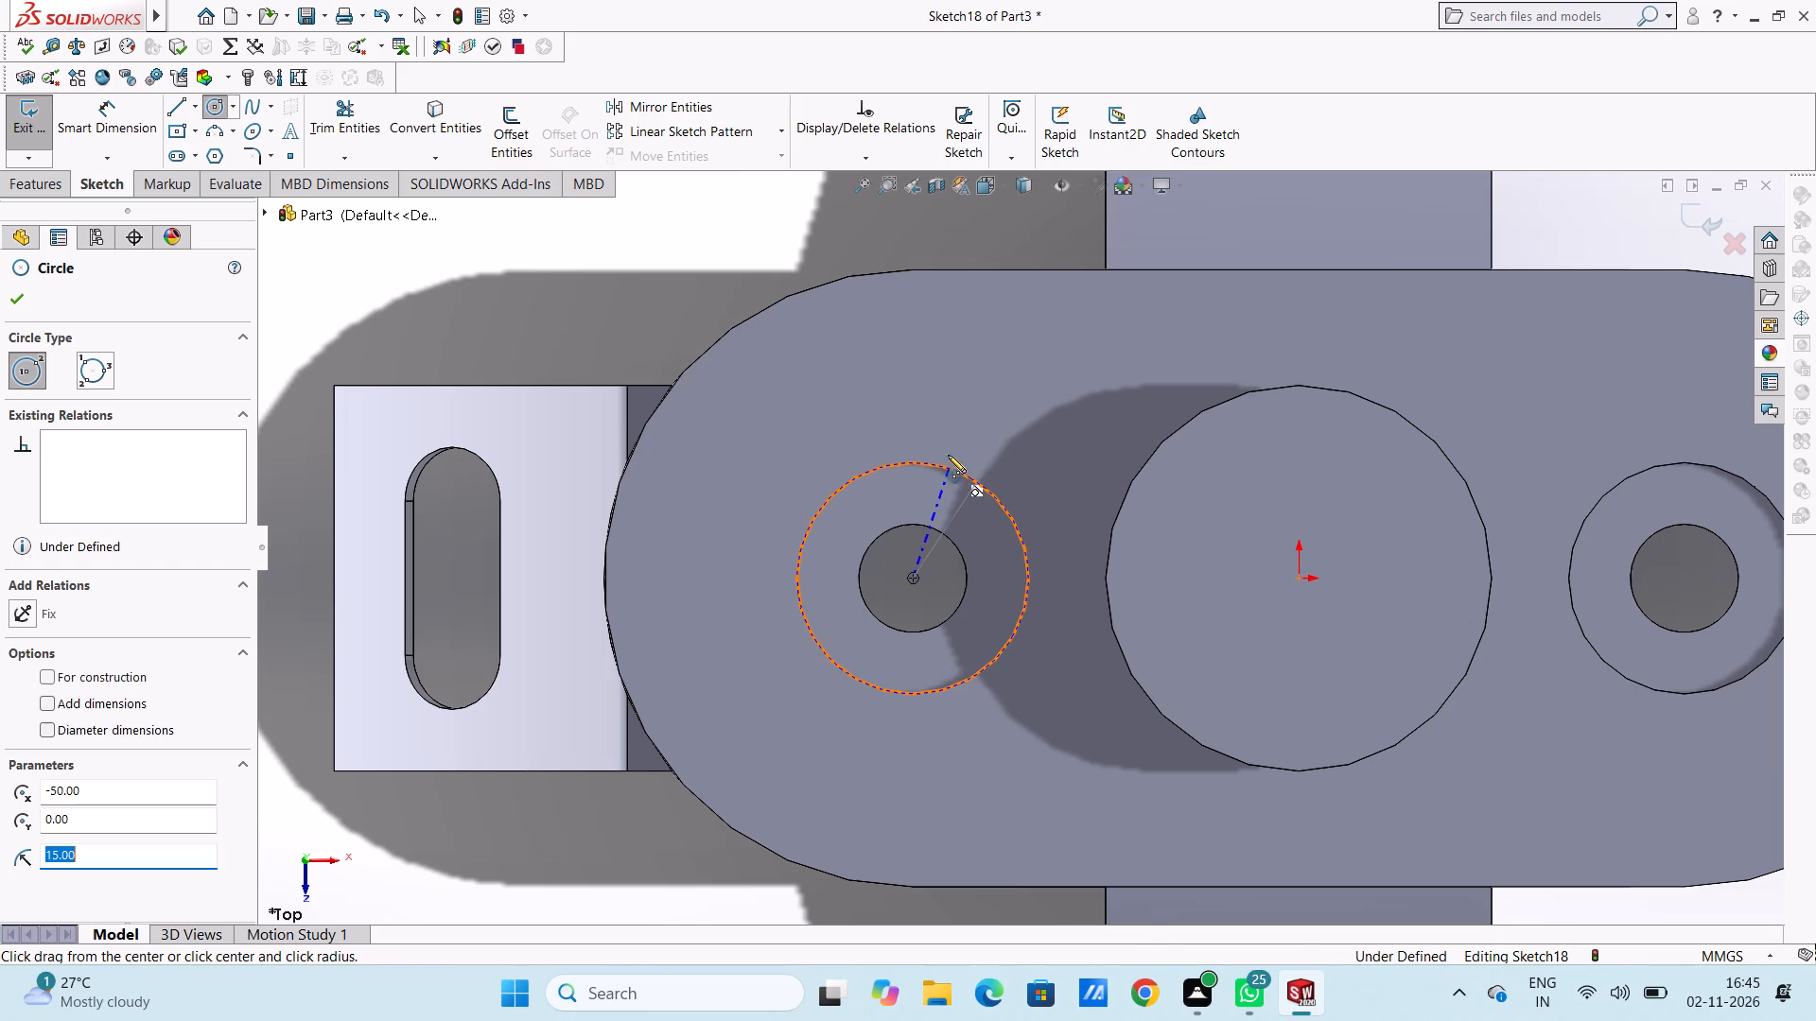
right_click(667, 239)
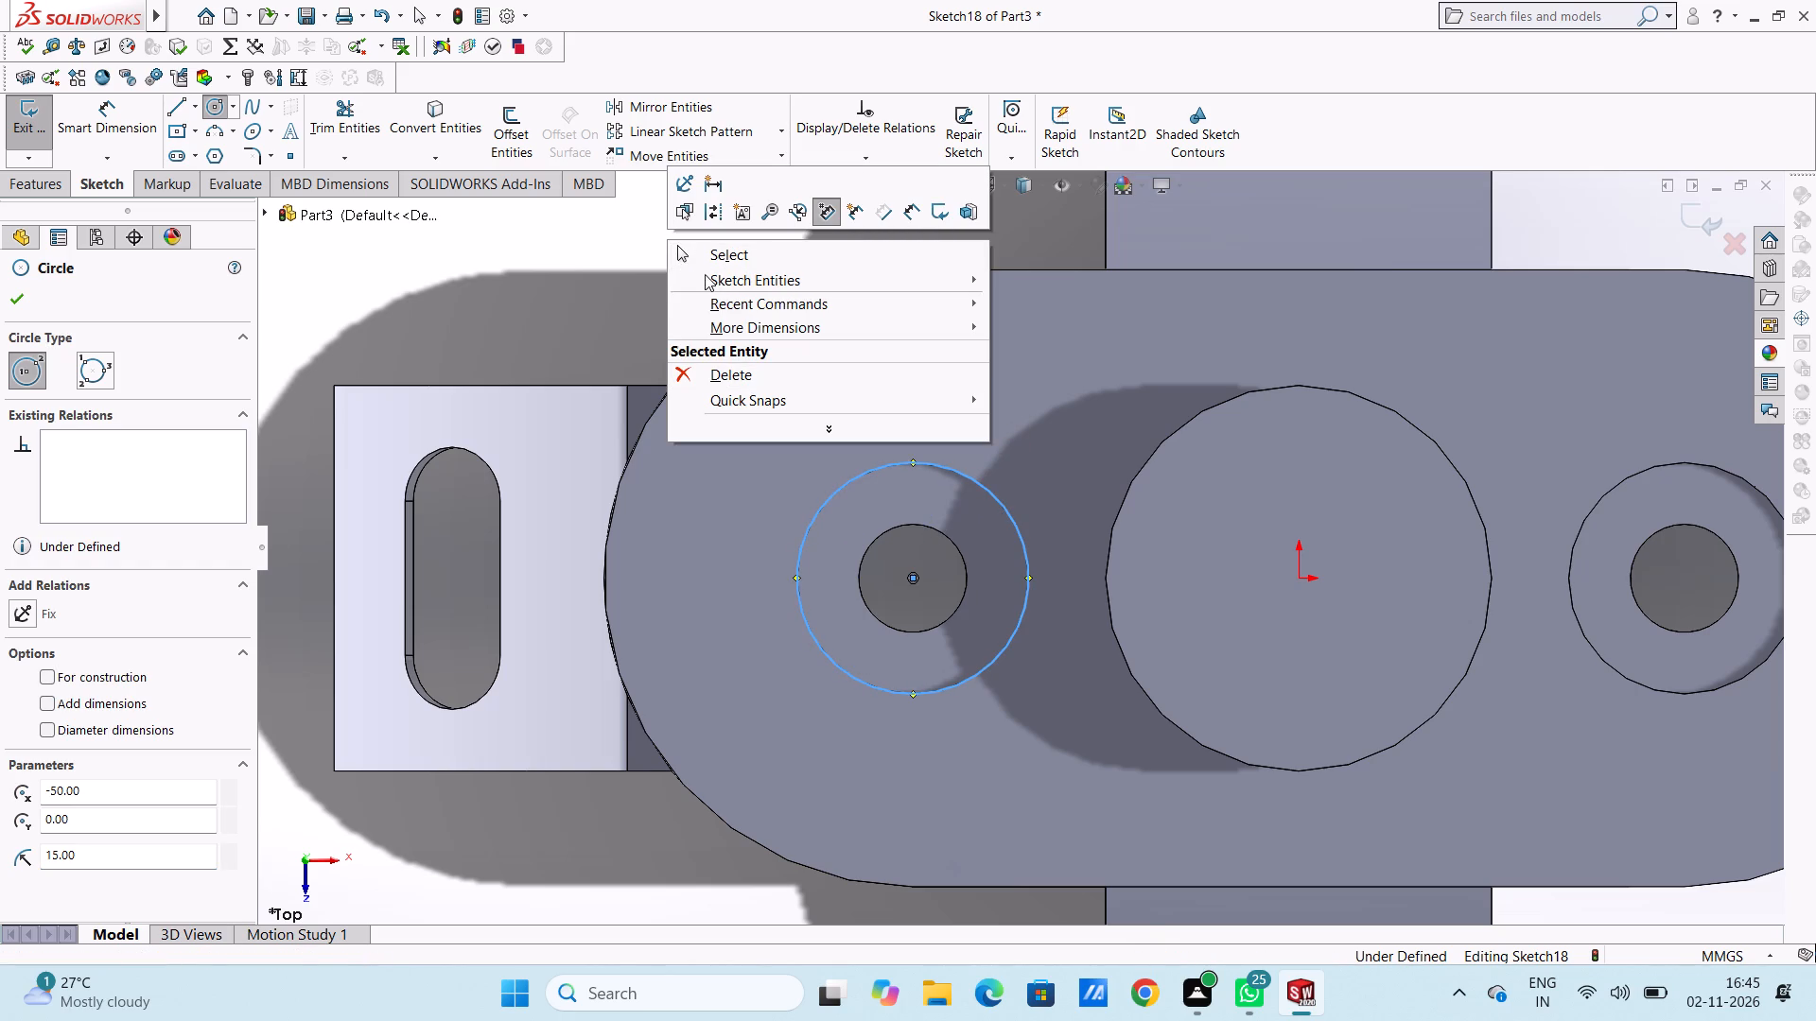
left_click(705, 252)
left_click(690, 258)
Examine the new circle and the negative-X cylinder's bore from above and from the underside.
scroll(767, 510, "up", 4)
middle_click_drag(756, 718, 760, 553)
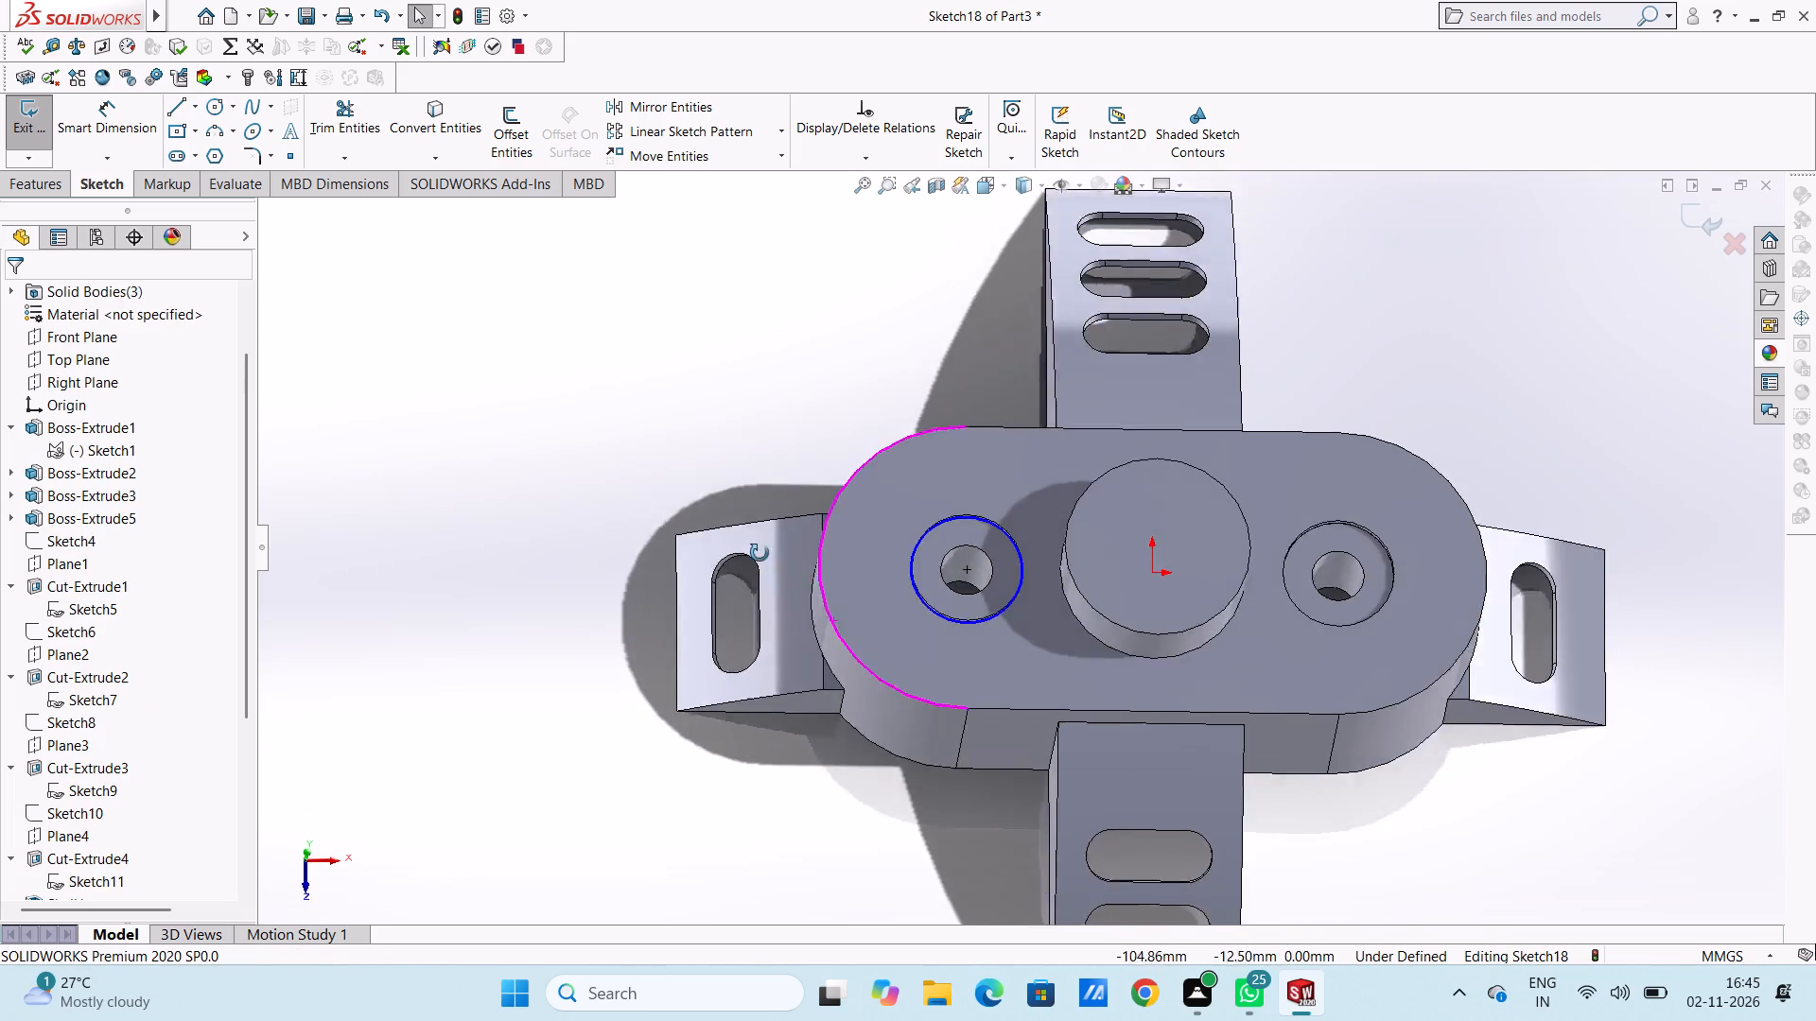
middle_click_drag(760, 553, 760, 504)
middle_click_drag(789, 727, 773, 523)
middle_click_drag(803, 718, 790, 461)
middle_click_drag(829, 682, 814, 484)
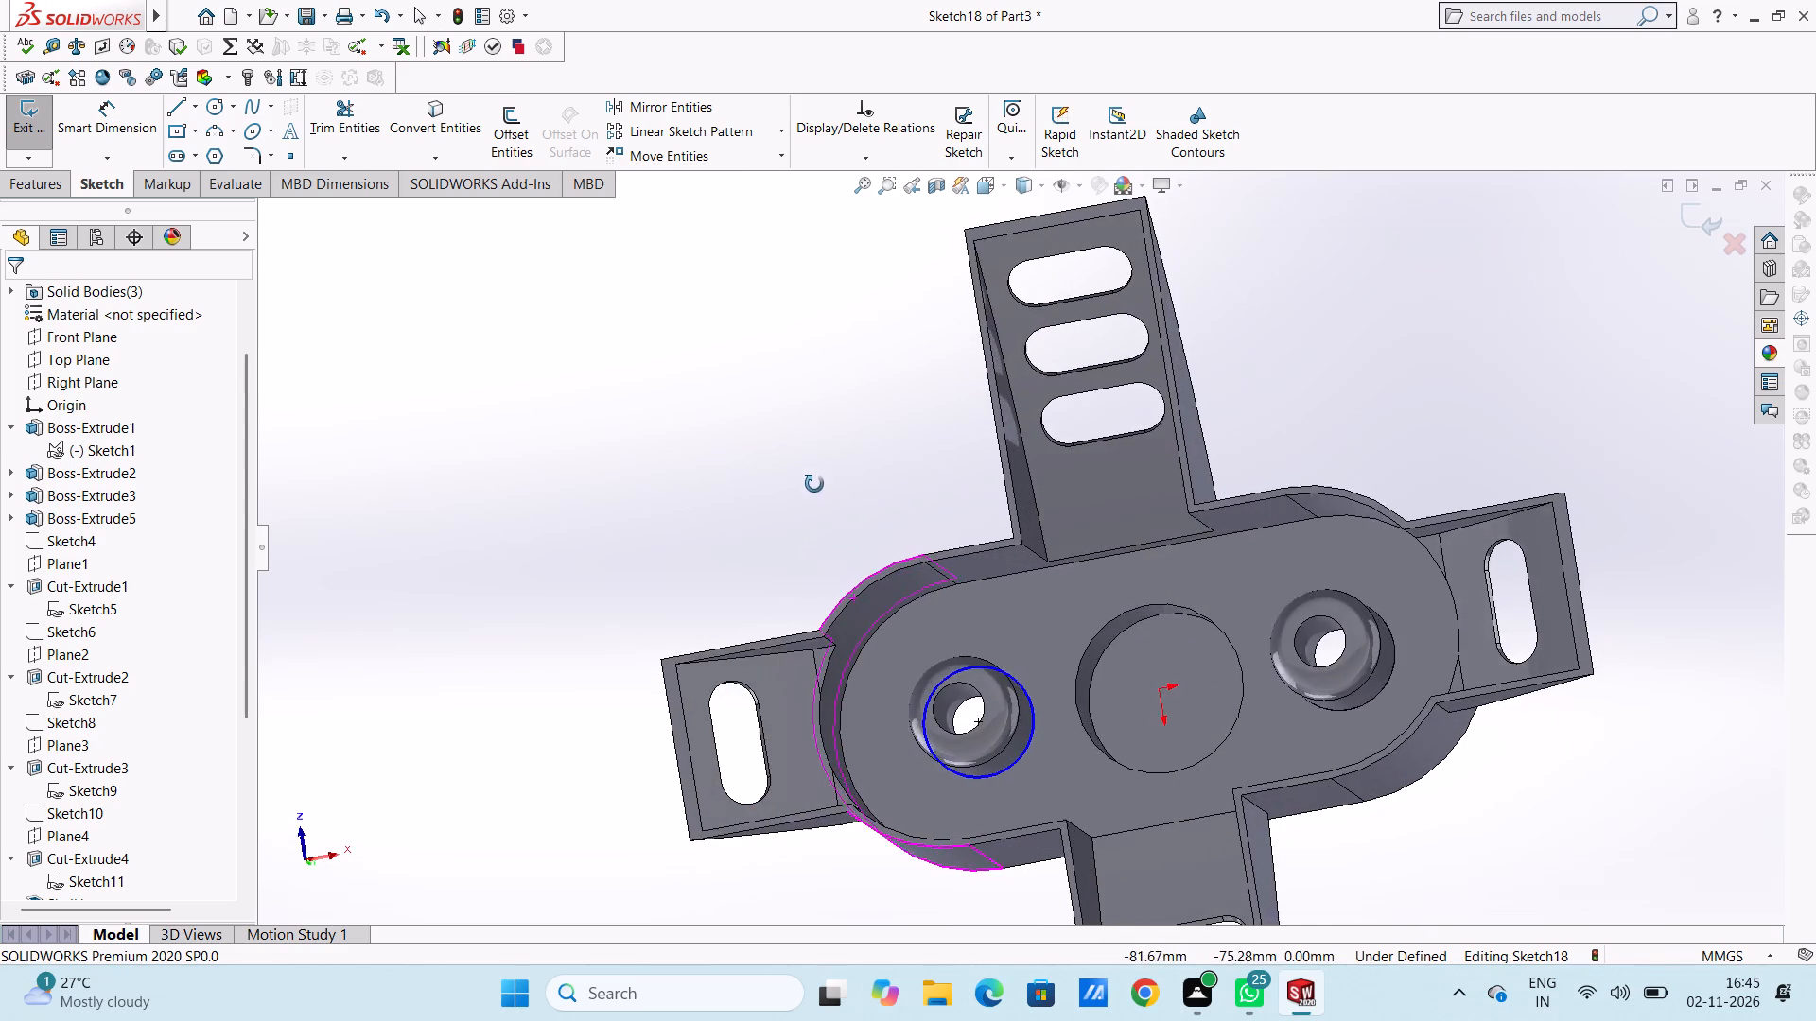
middle_click_drag(814, 484, 826, 746)
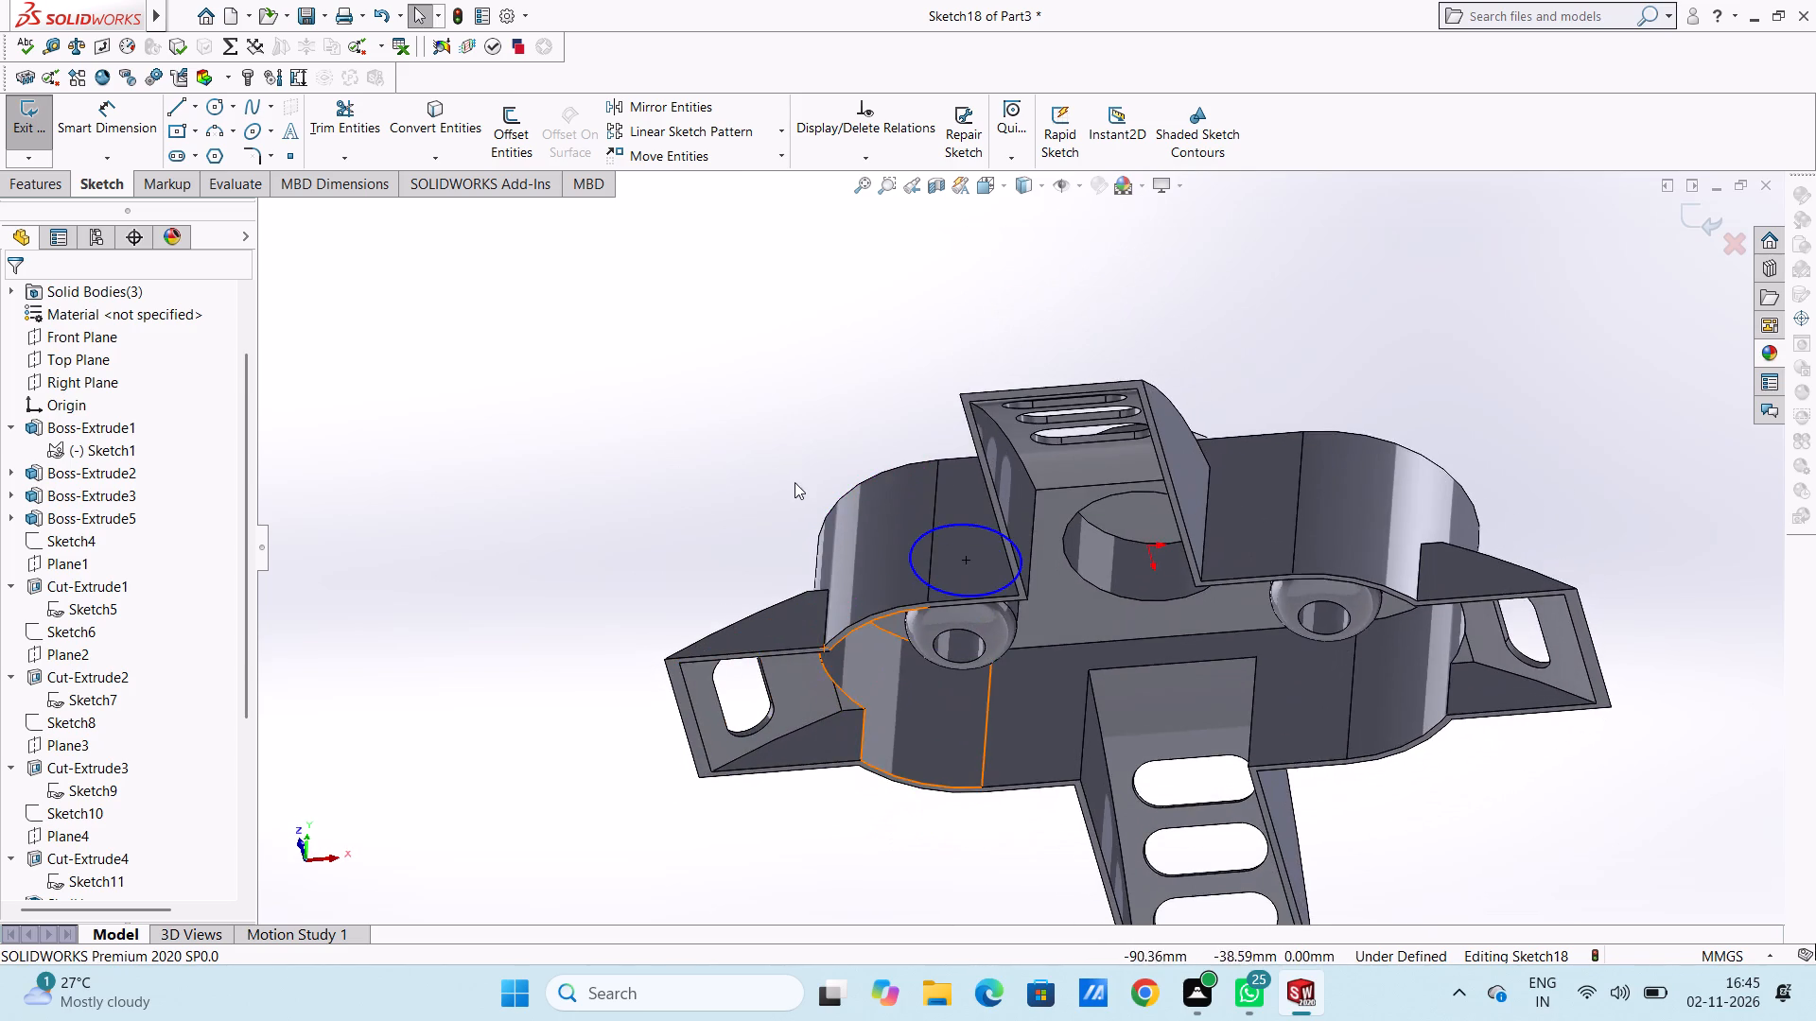
middle_click_drag(797, 486, 838, 572)
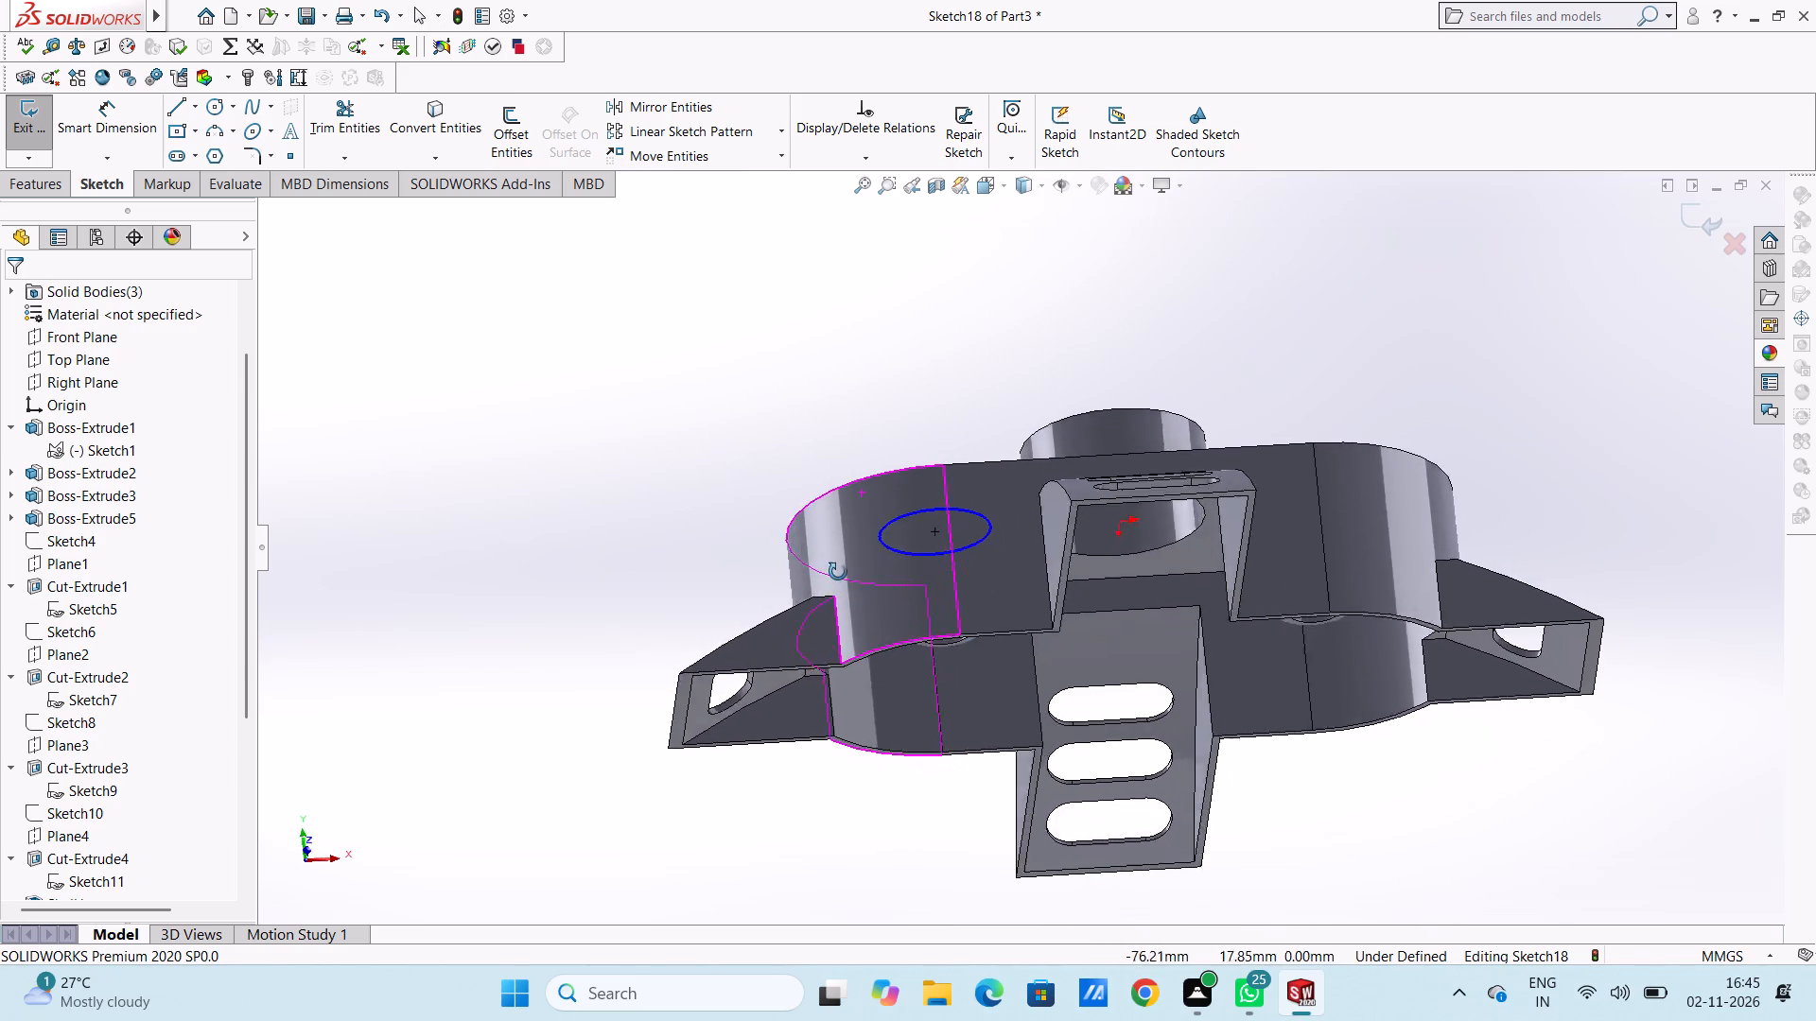
middle_click_drag(838, 572, 829, 660)
middle_click_drag(830, 504, 829, 673)
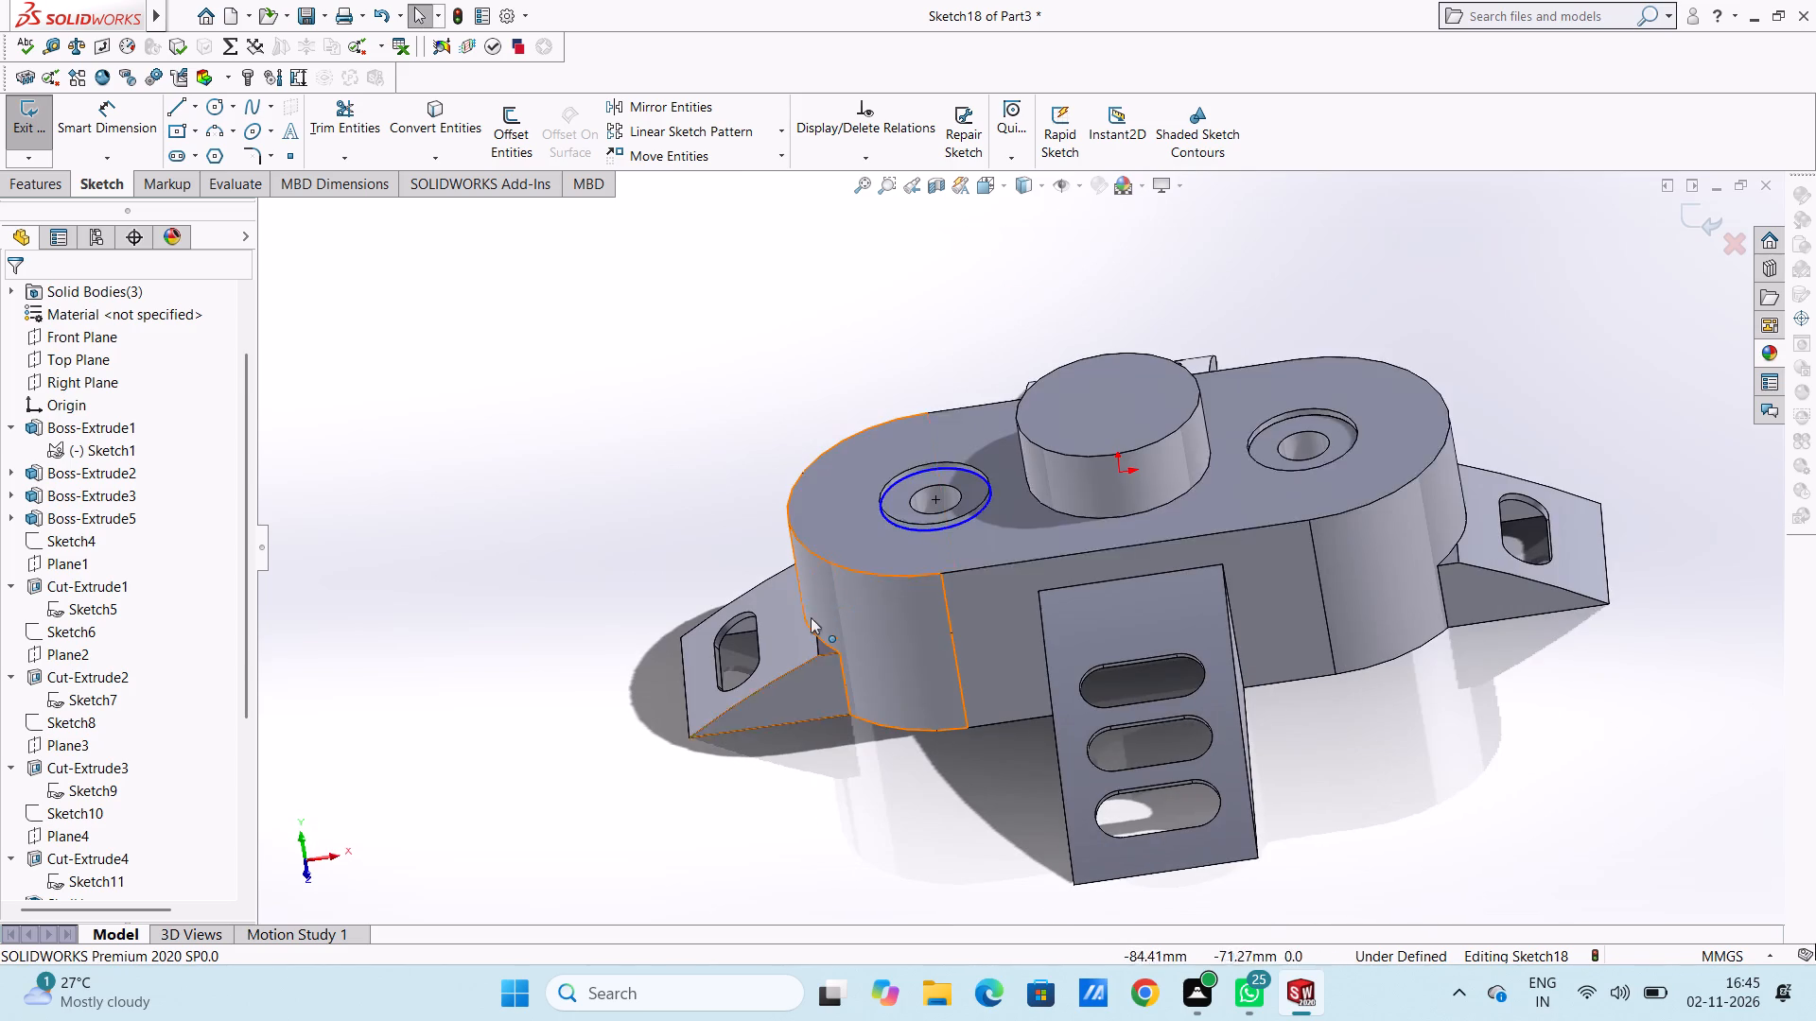
Dimension the sketched circle on the negative-X cylinder's top face to a 28 mm diameter.
scroll(905, 447, "down", 1)
left_click(116, 132)
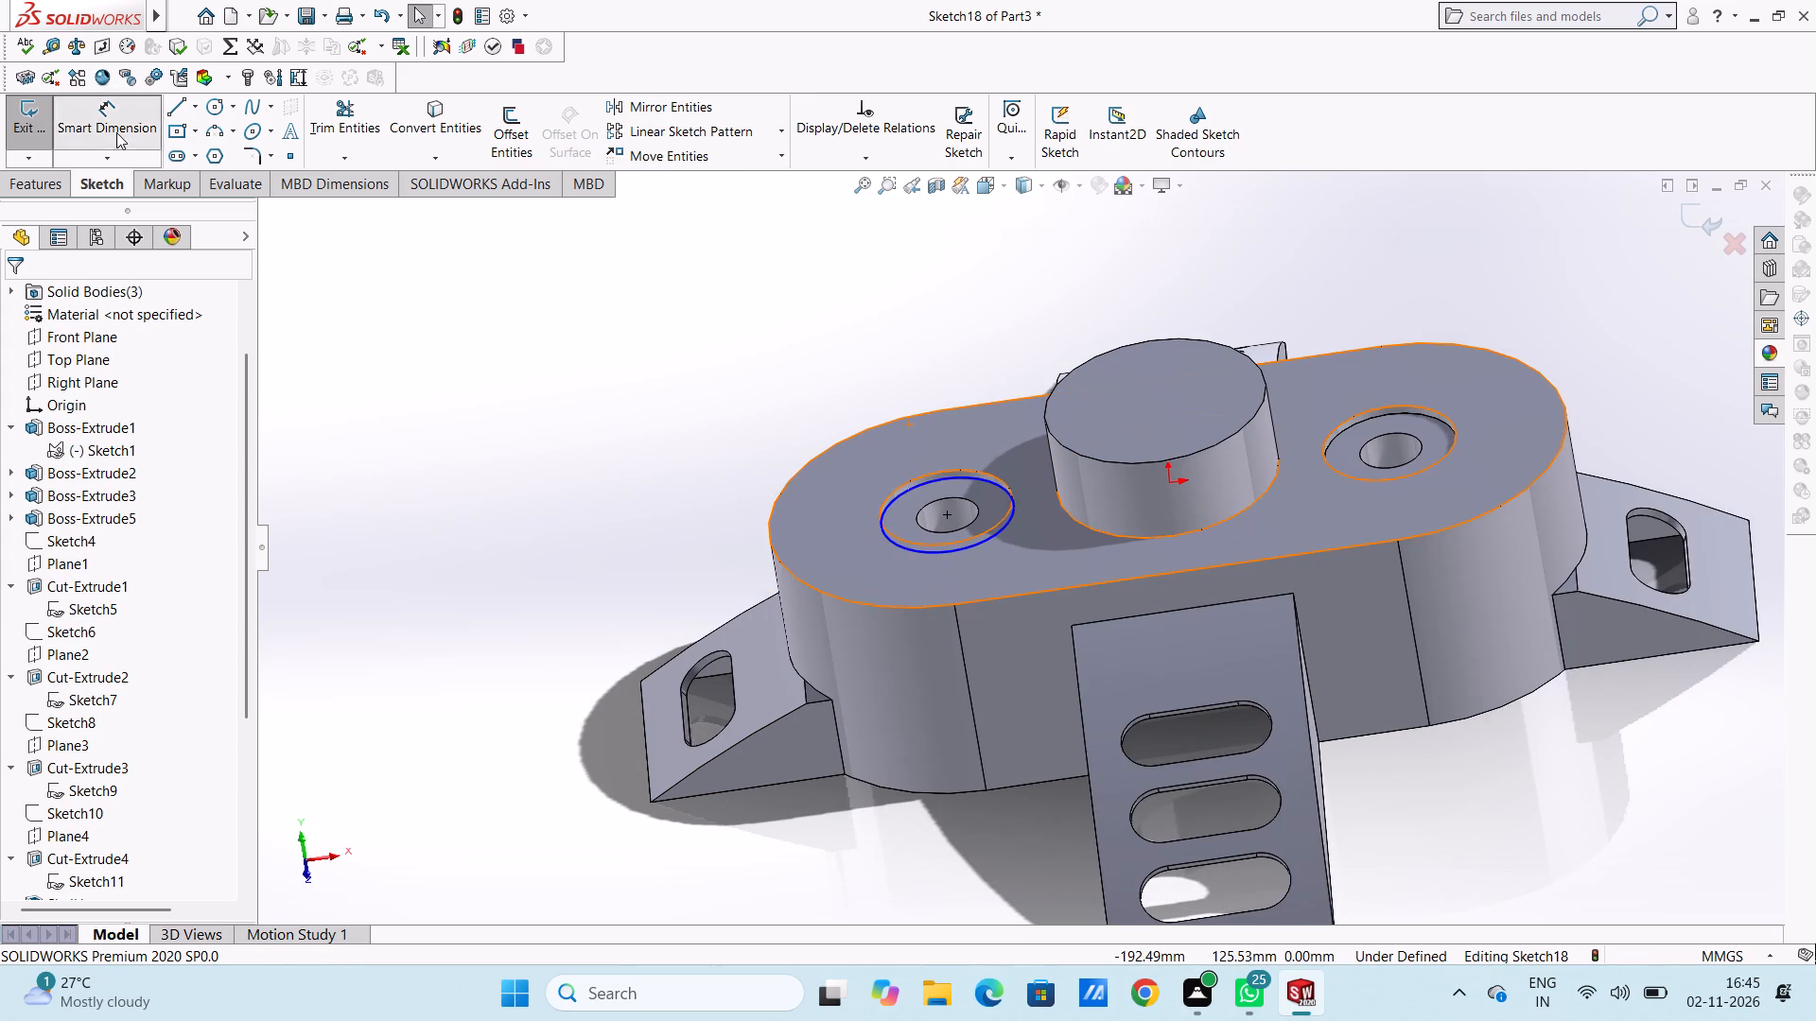
left_click(915, 489)
left_click(740, 335)
type("28")
key("Return")
left_click(648, 440)
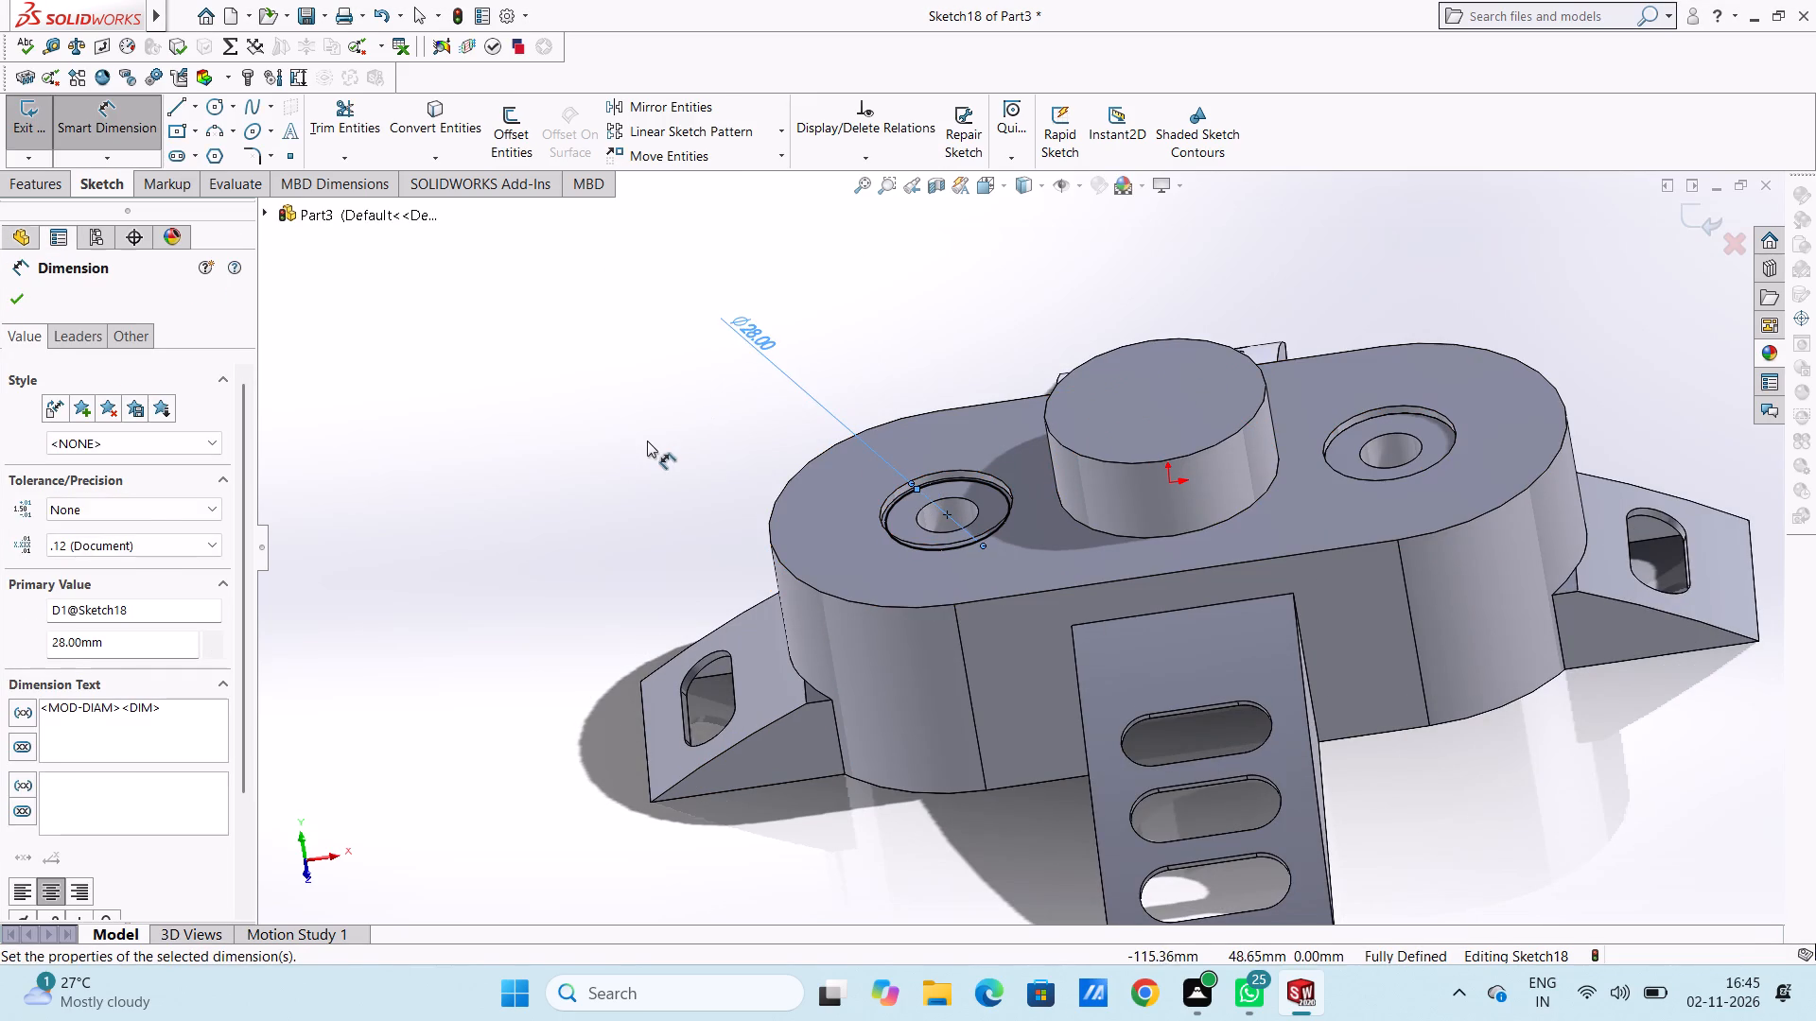
left_click(101, 122)
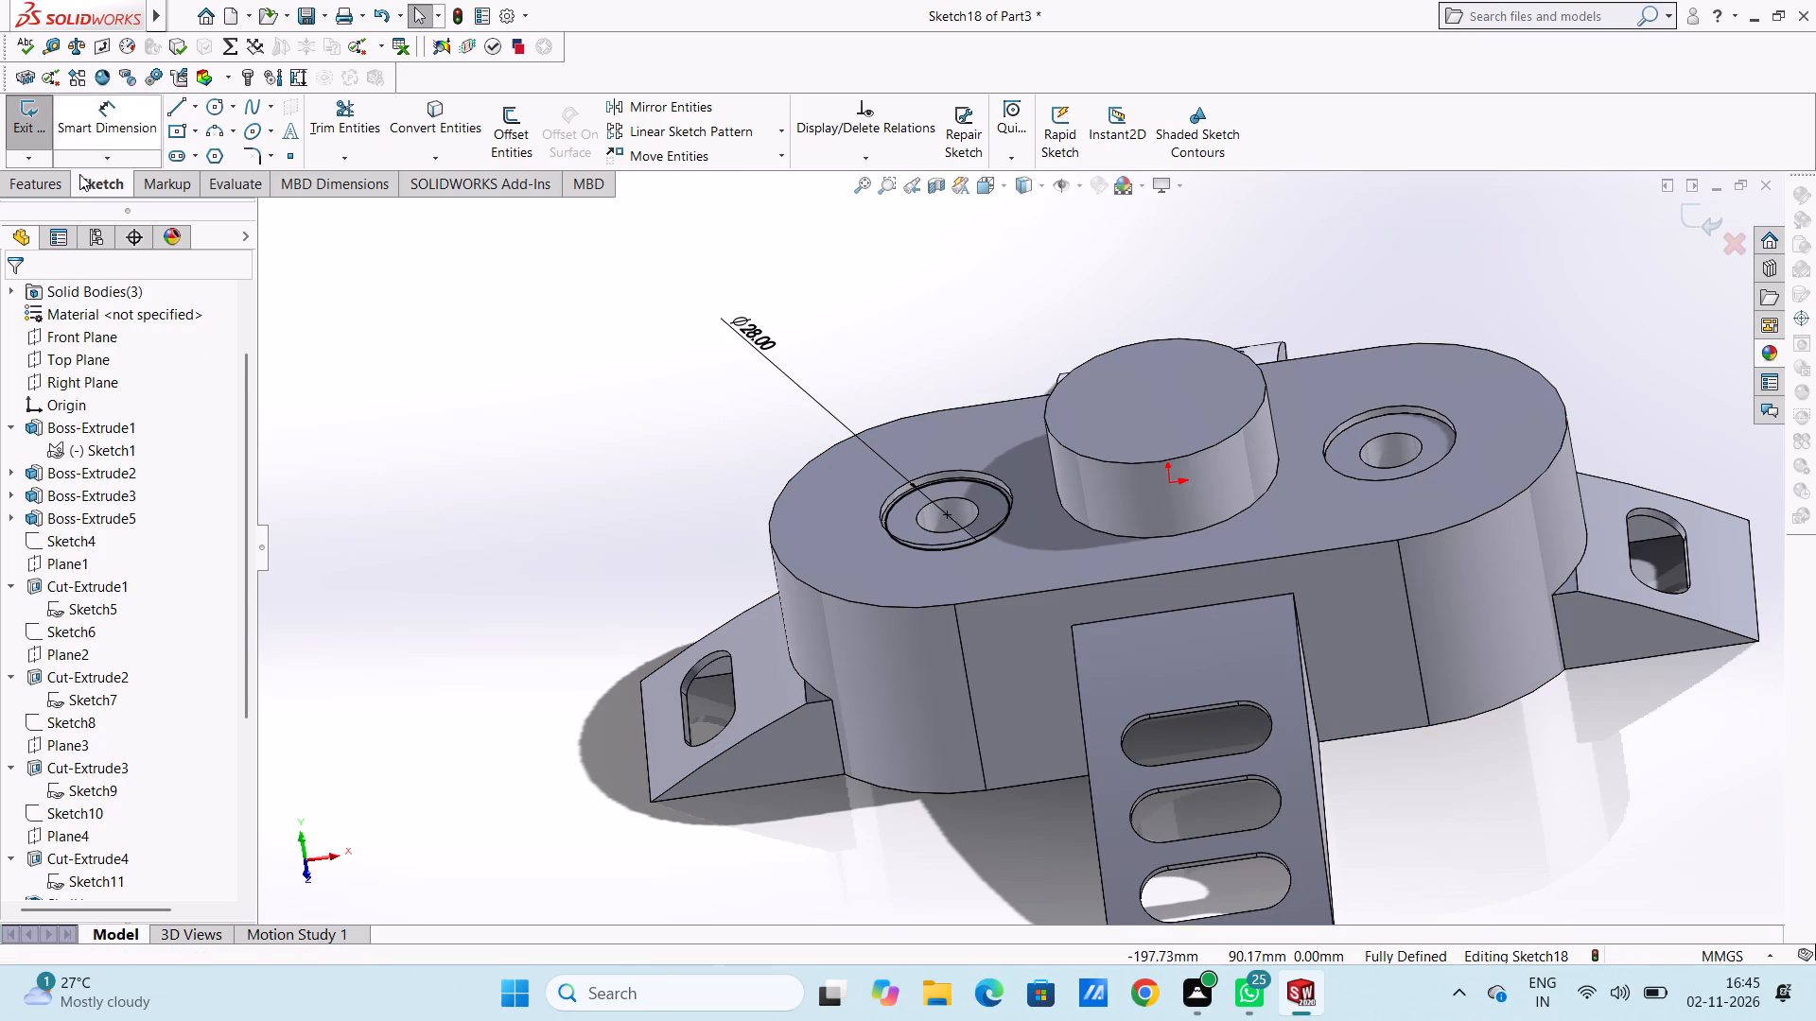
Set up a blind extruded cut of the 28 mm circle down into the negative-X cylinder, 25 mm deep.
left_click(51, 193)
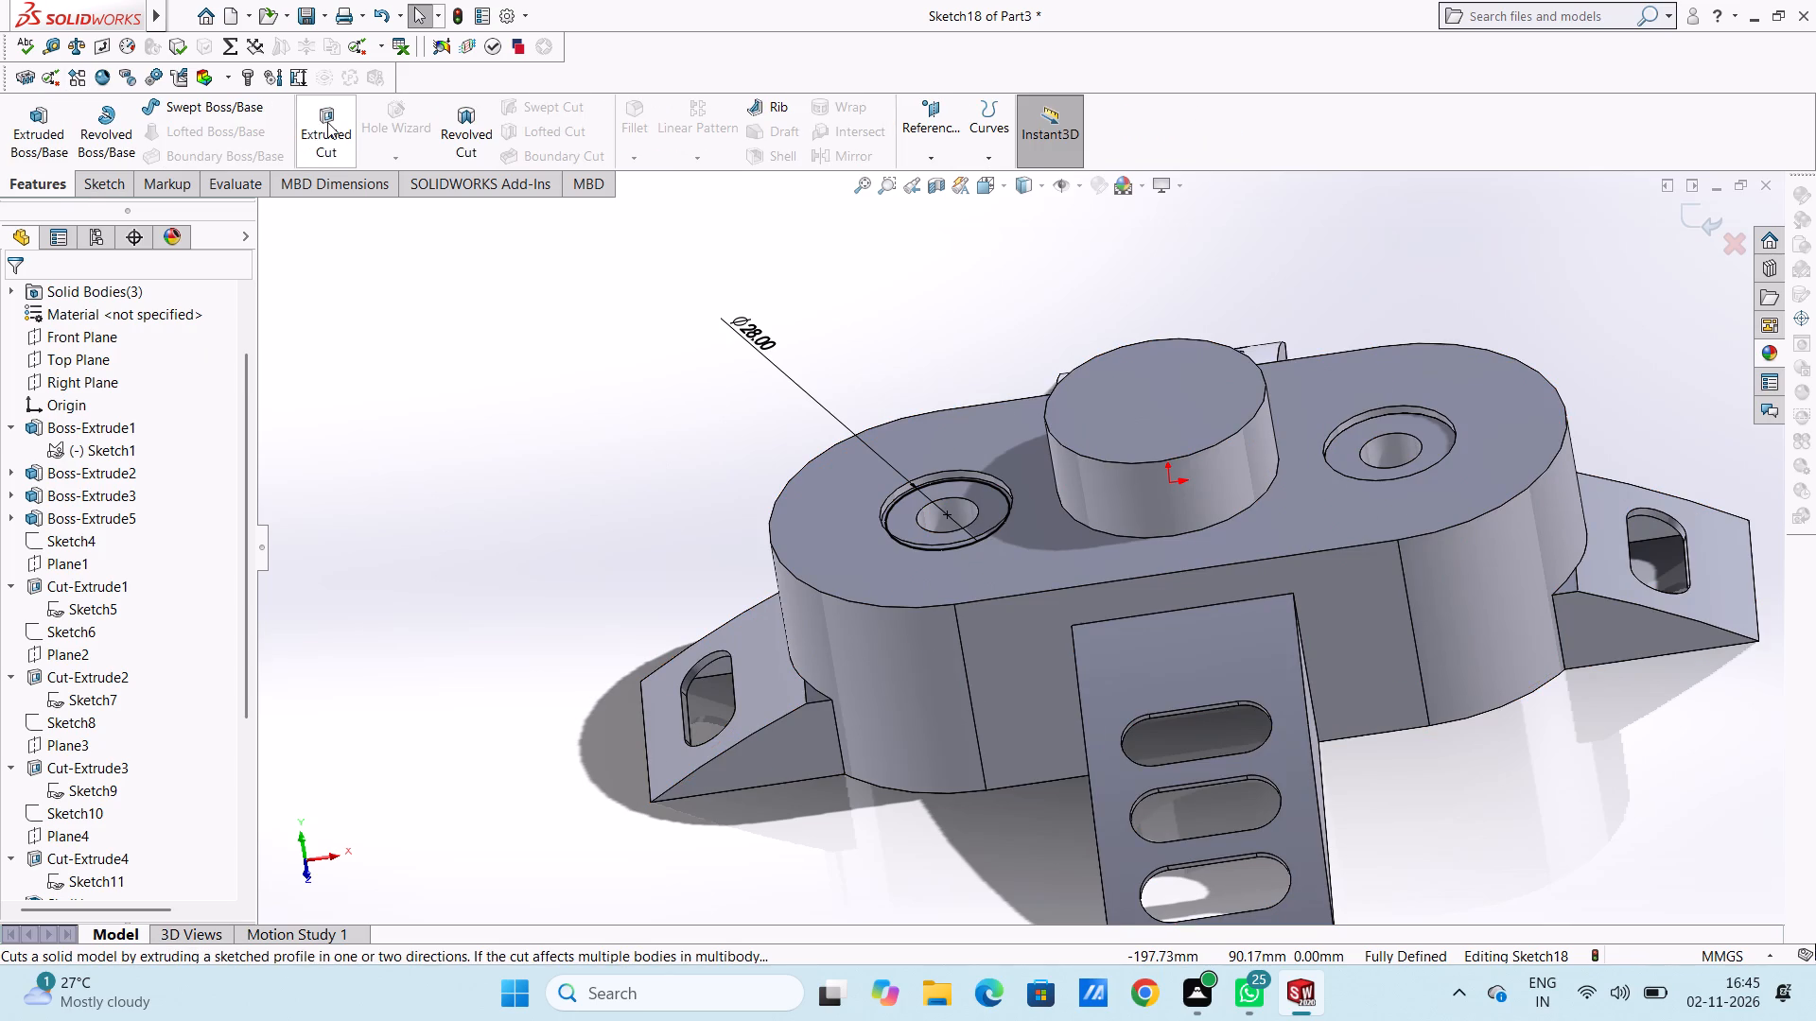
left_click(327, 122)
middle_click_drag(412, 534, 420, 468)
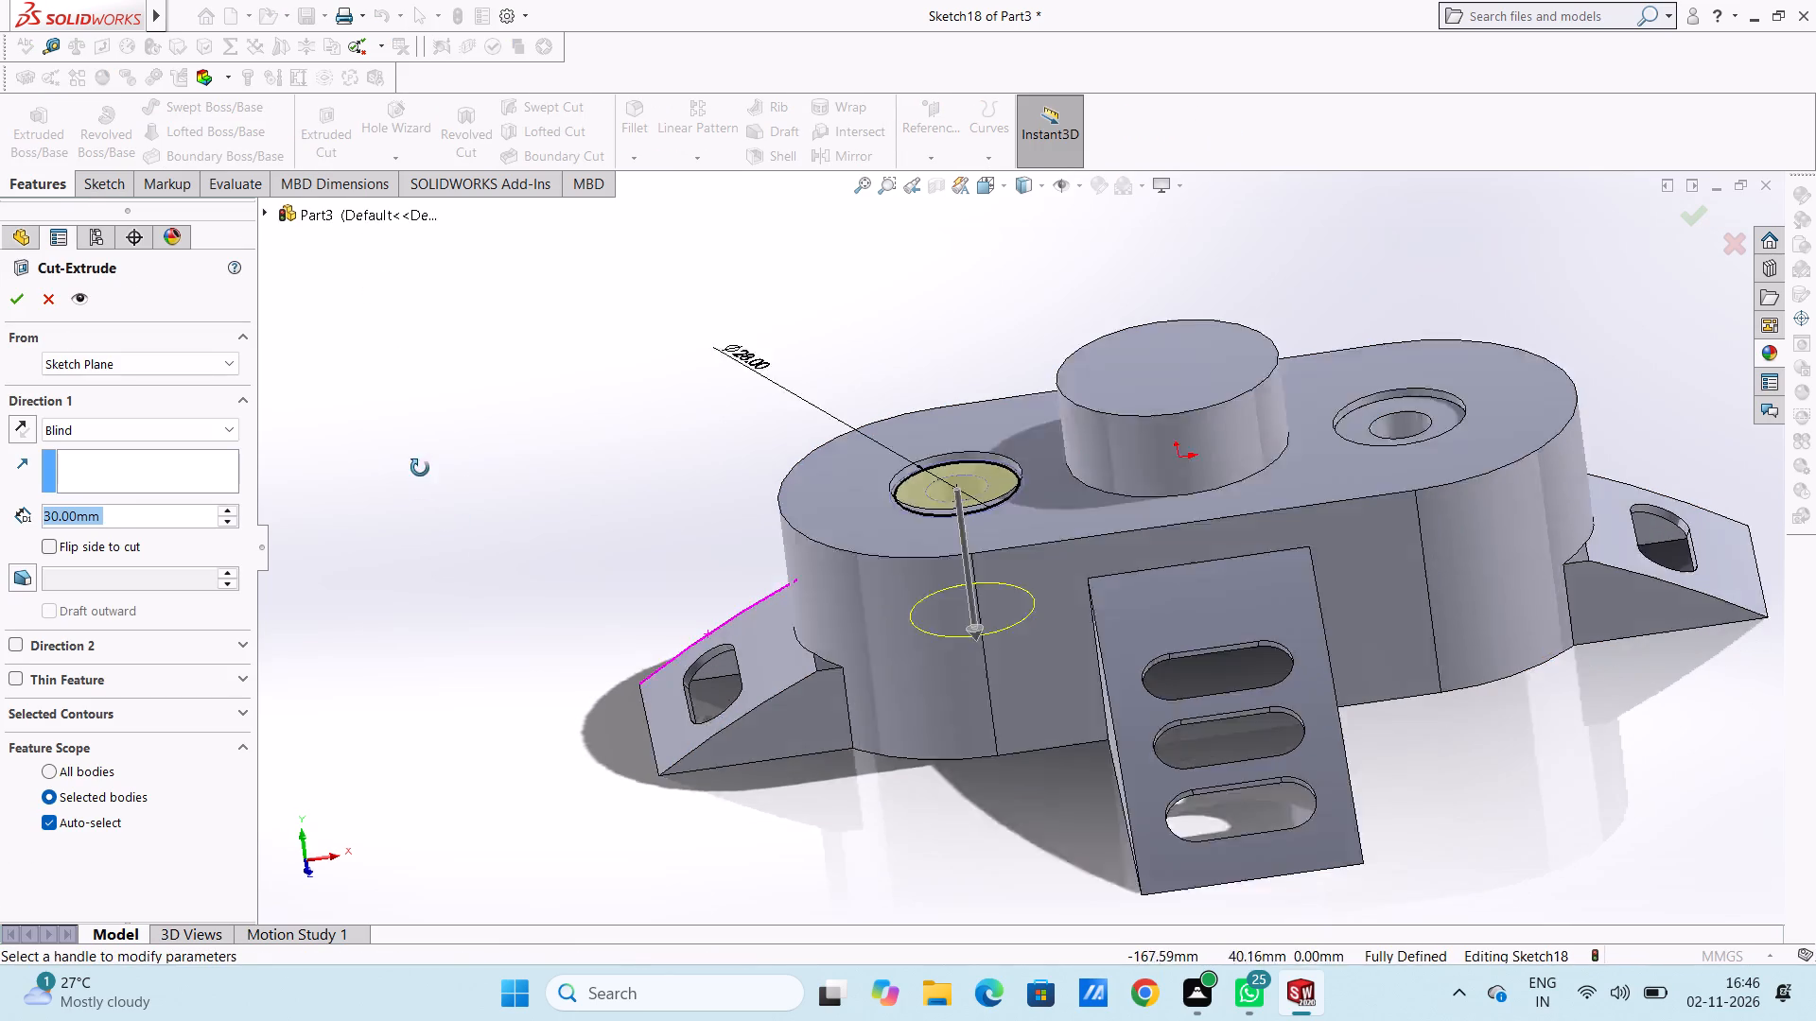
middle_click_drag(420, 468, 421, 347)
middle_click_drag(480, 482, 435, 288)
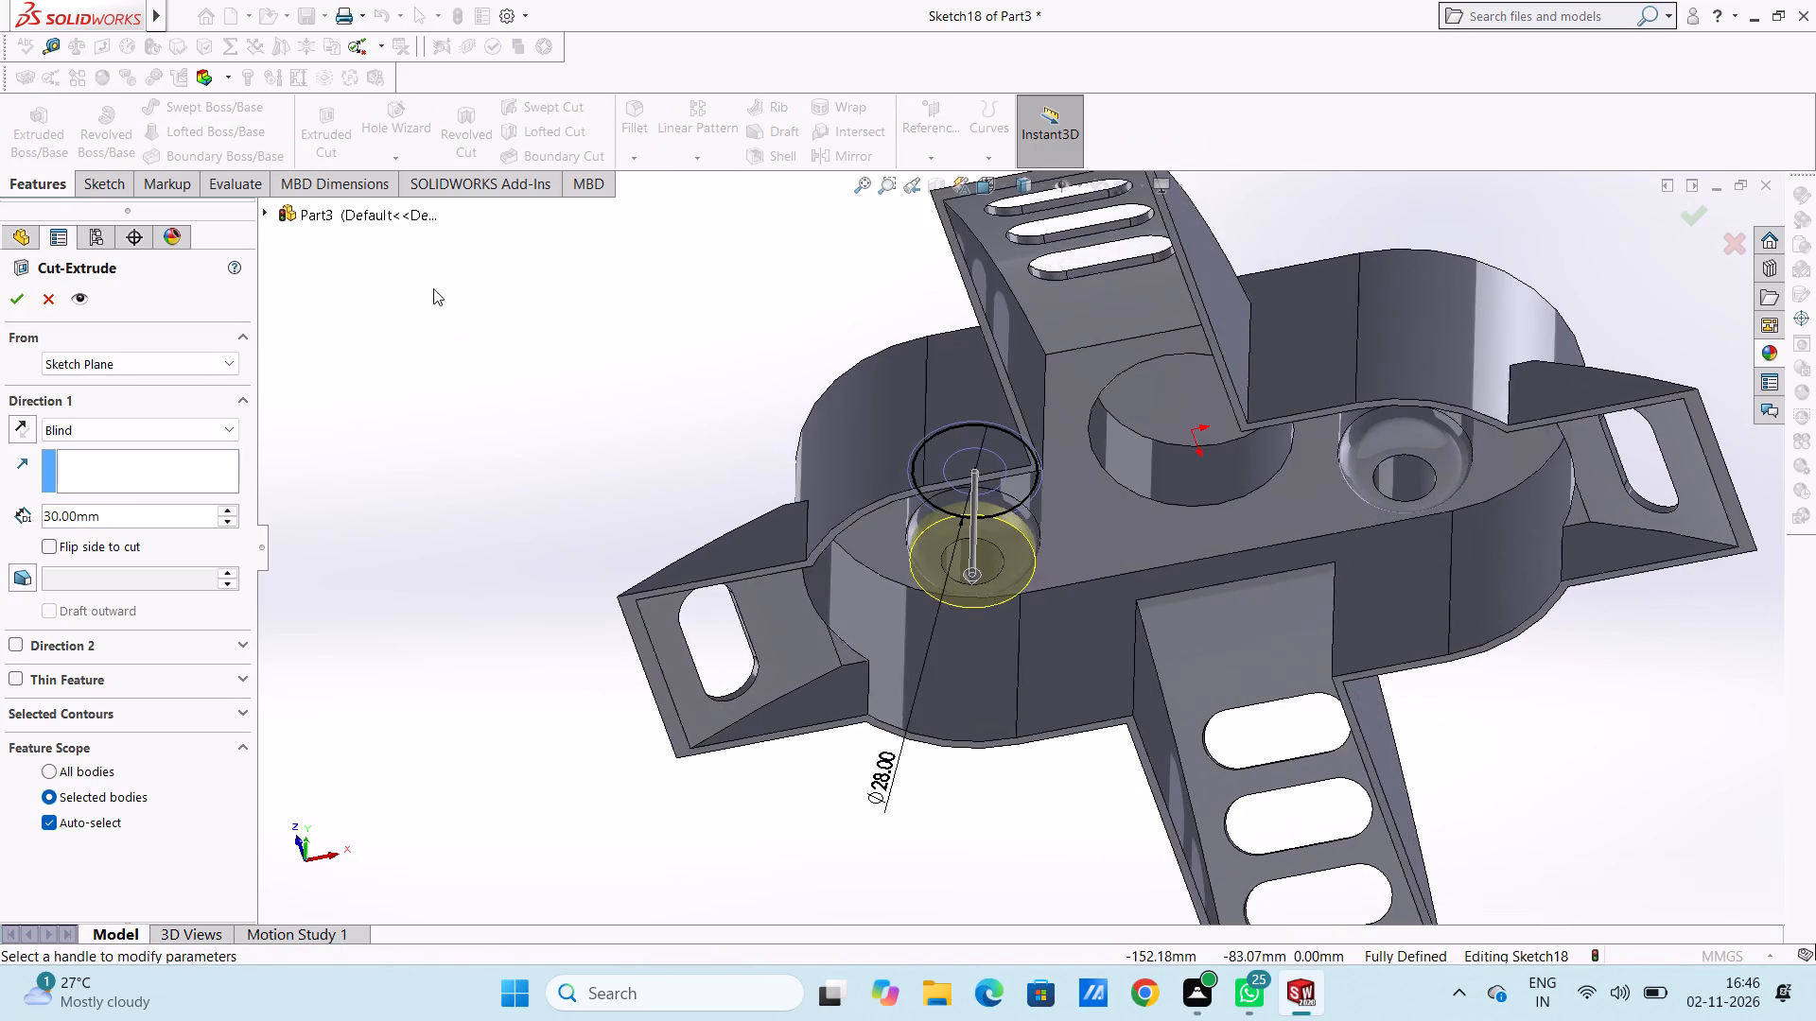
middle_click_drag(445, 387, 387, 432)
scroll(445, 388, "down", 1)
middle_click_drag(1265, 612, 1277, 635)
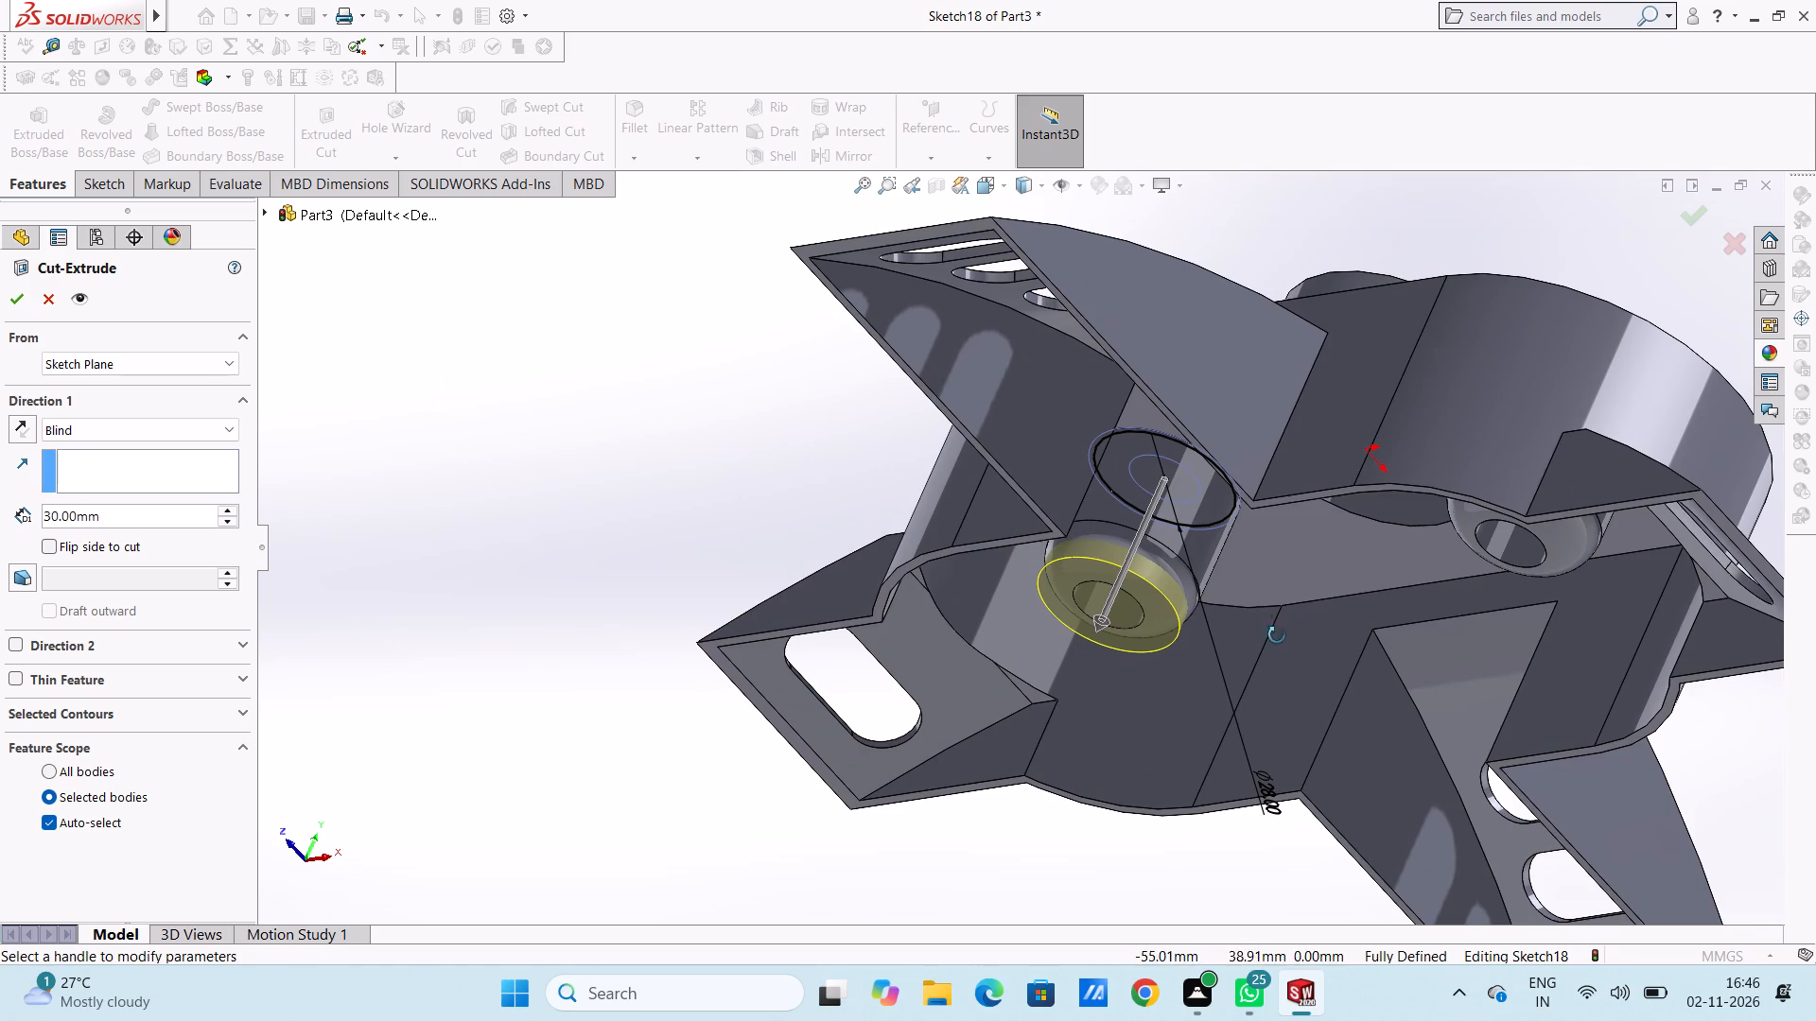
middle_click_drag(1277, 635, 1287, 659)
scroll(1225, 584, "down", 4)
middle_click_drag(1211, 594, 1183, 600)
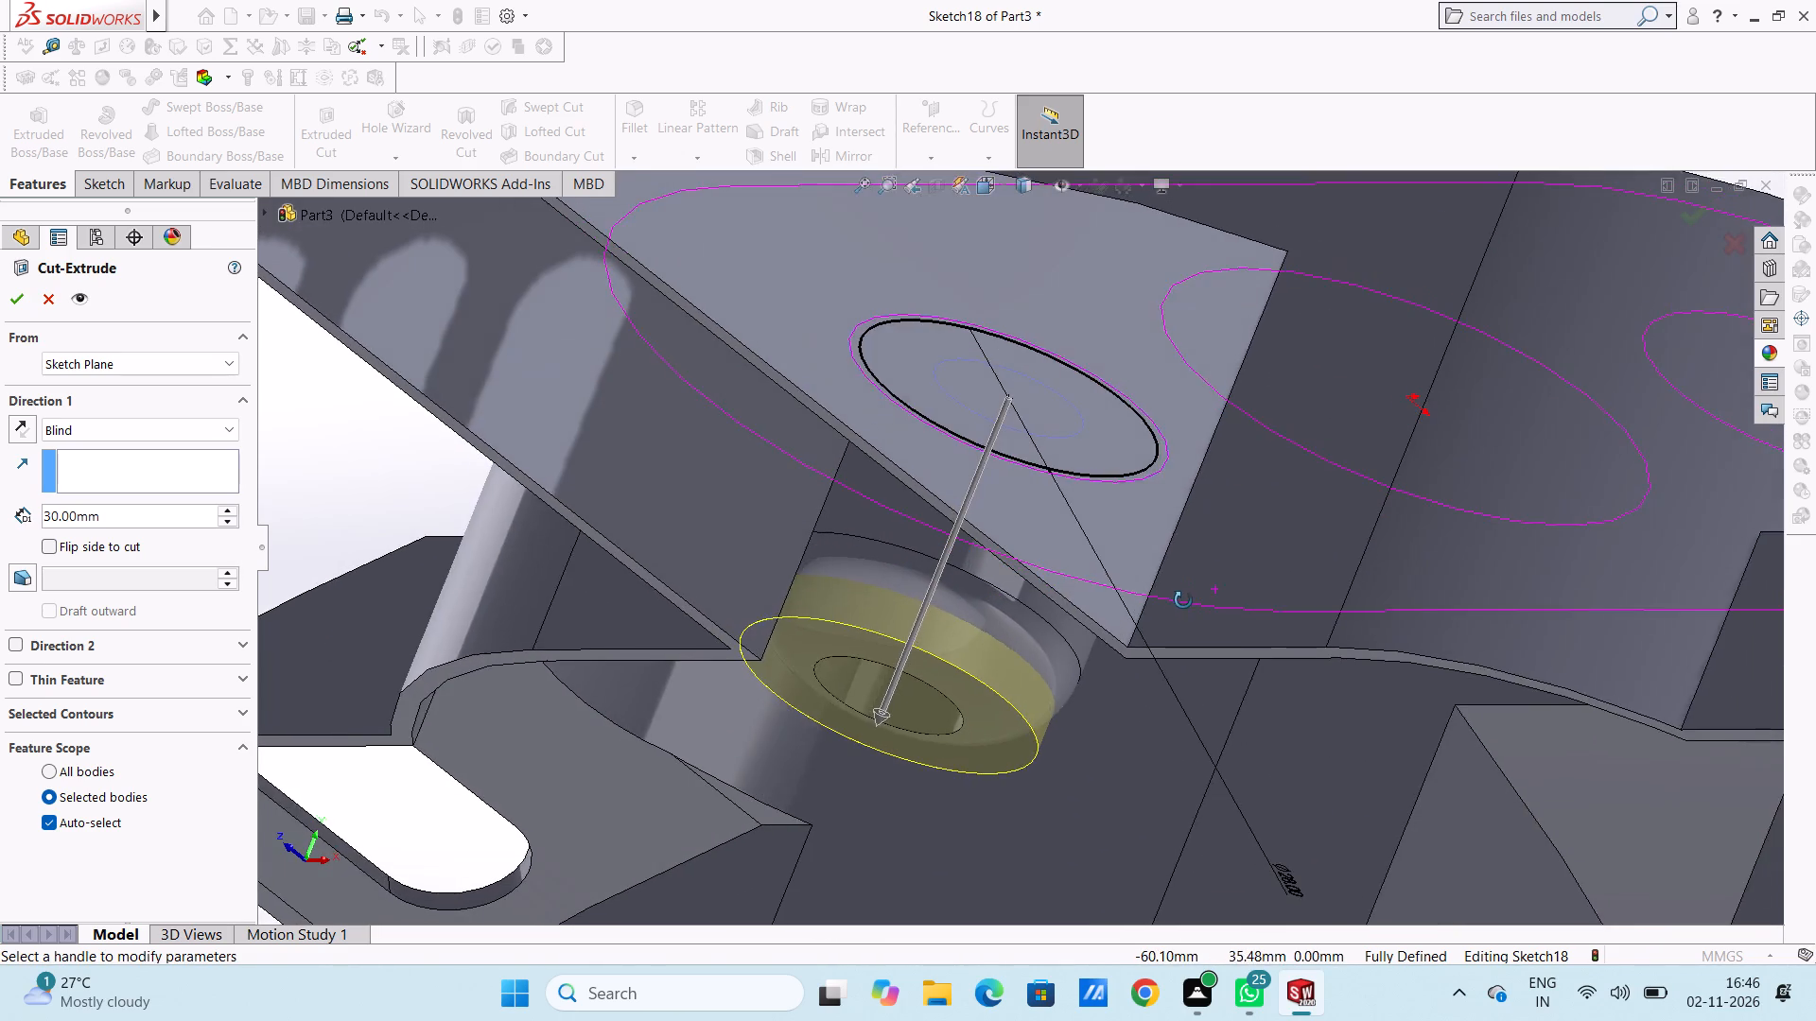
middle_click_drag(1183, 600, 1203, 602)
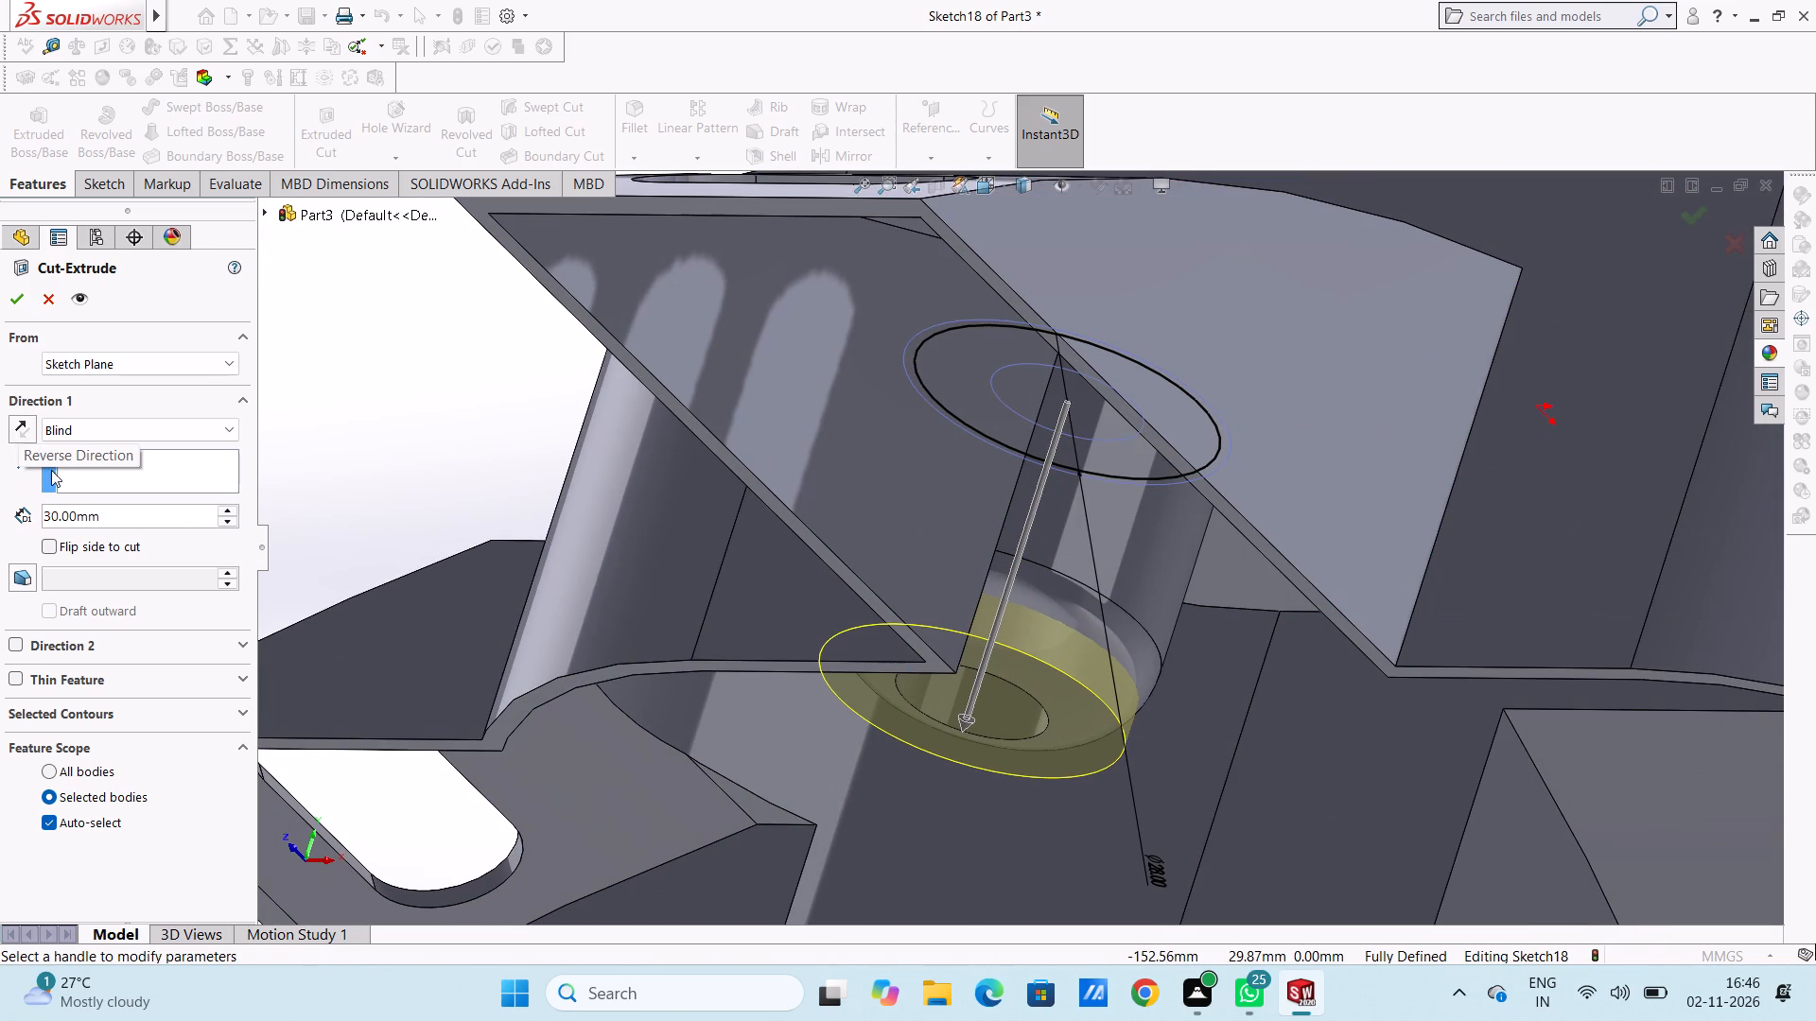
double_click(171, 518)
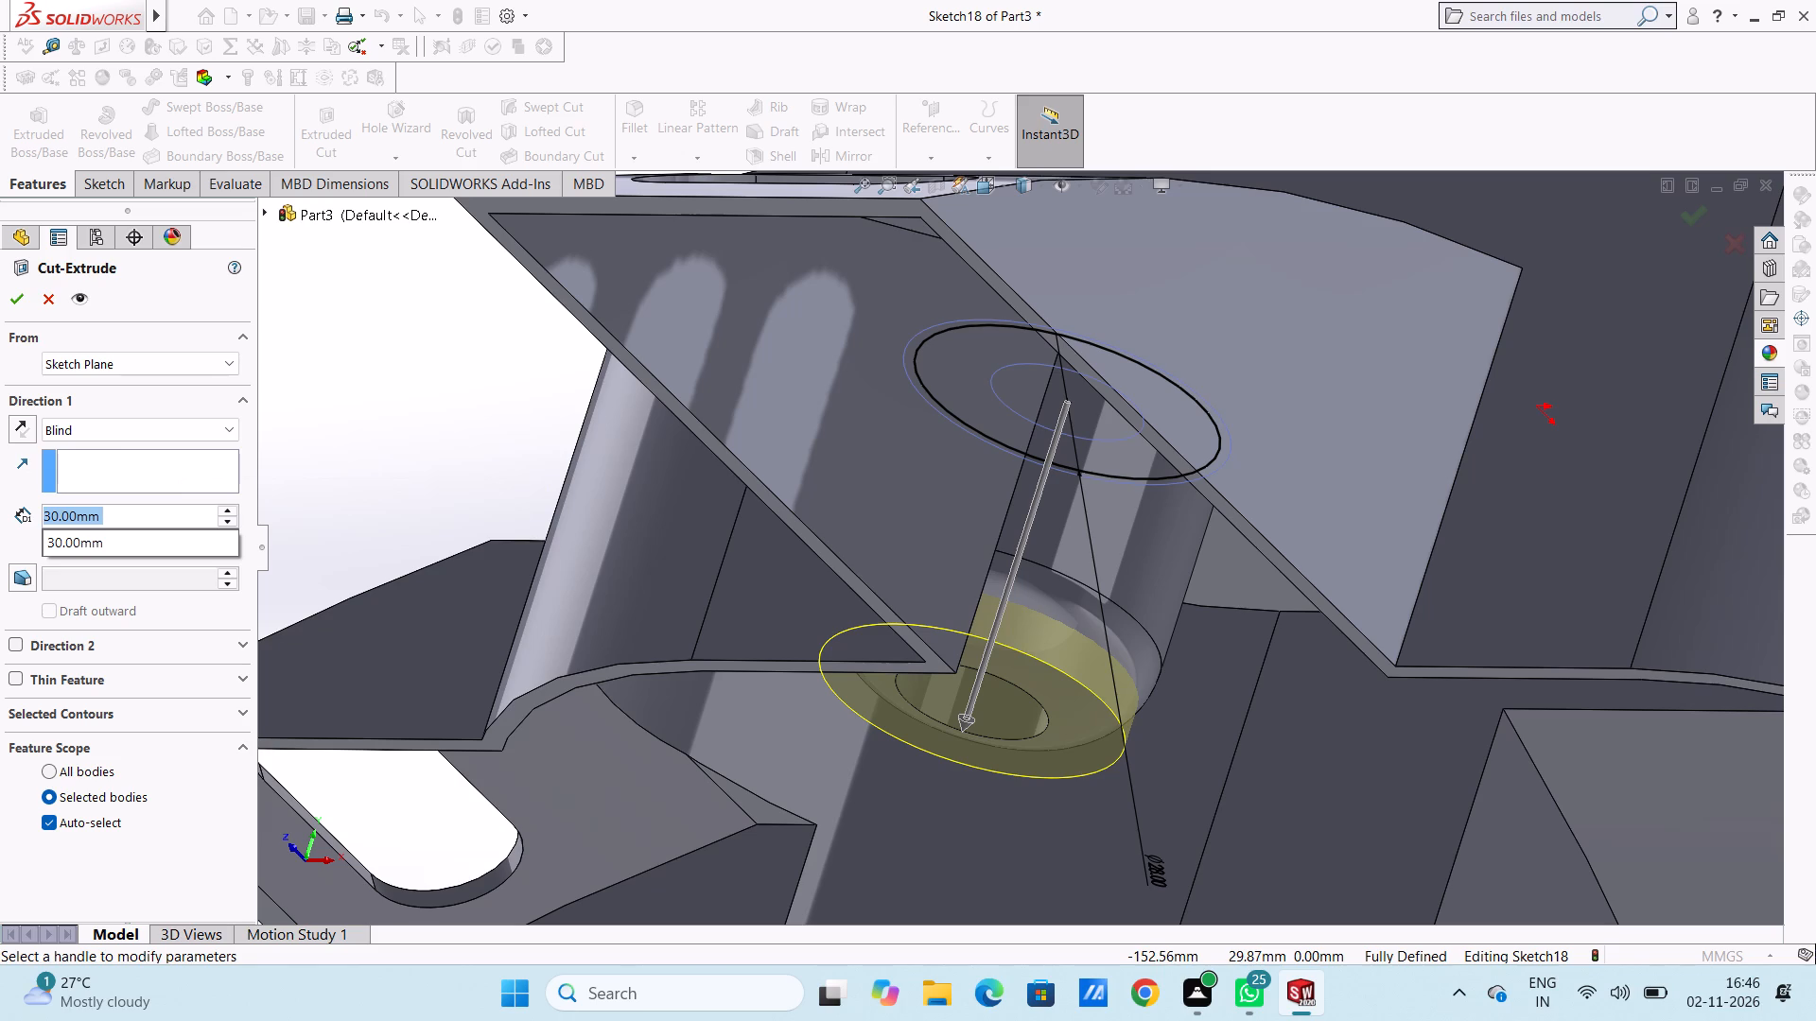
type("25")
key("Return")
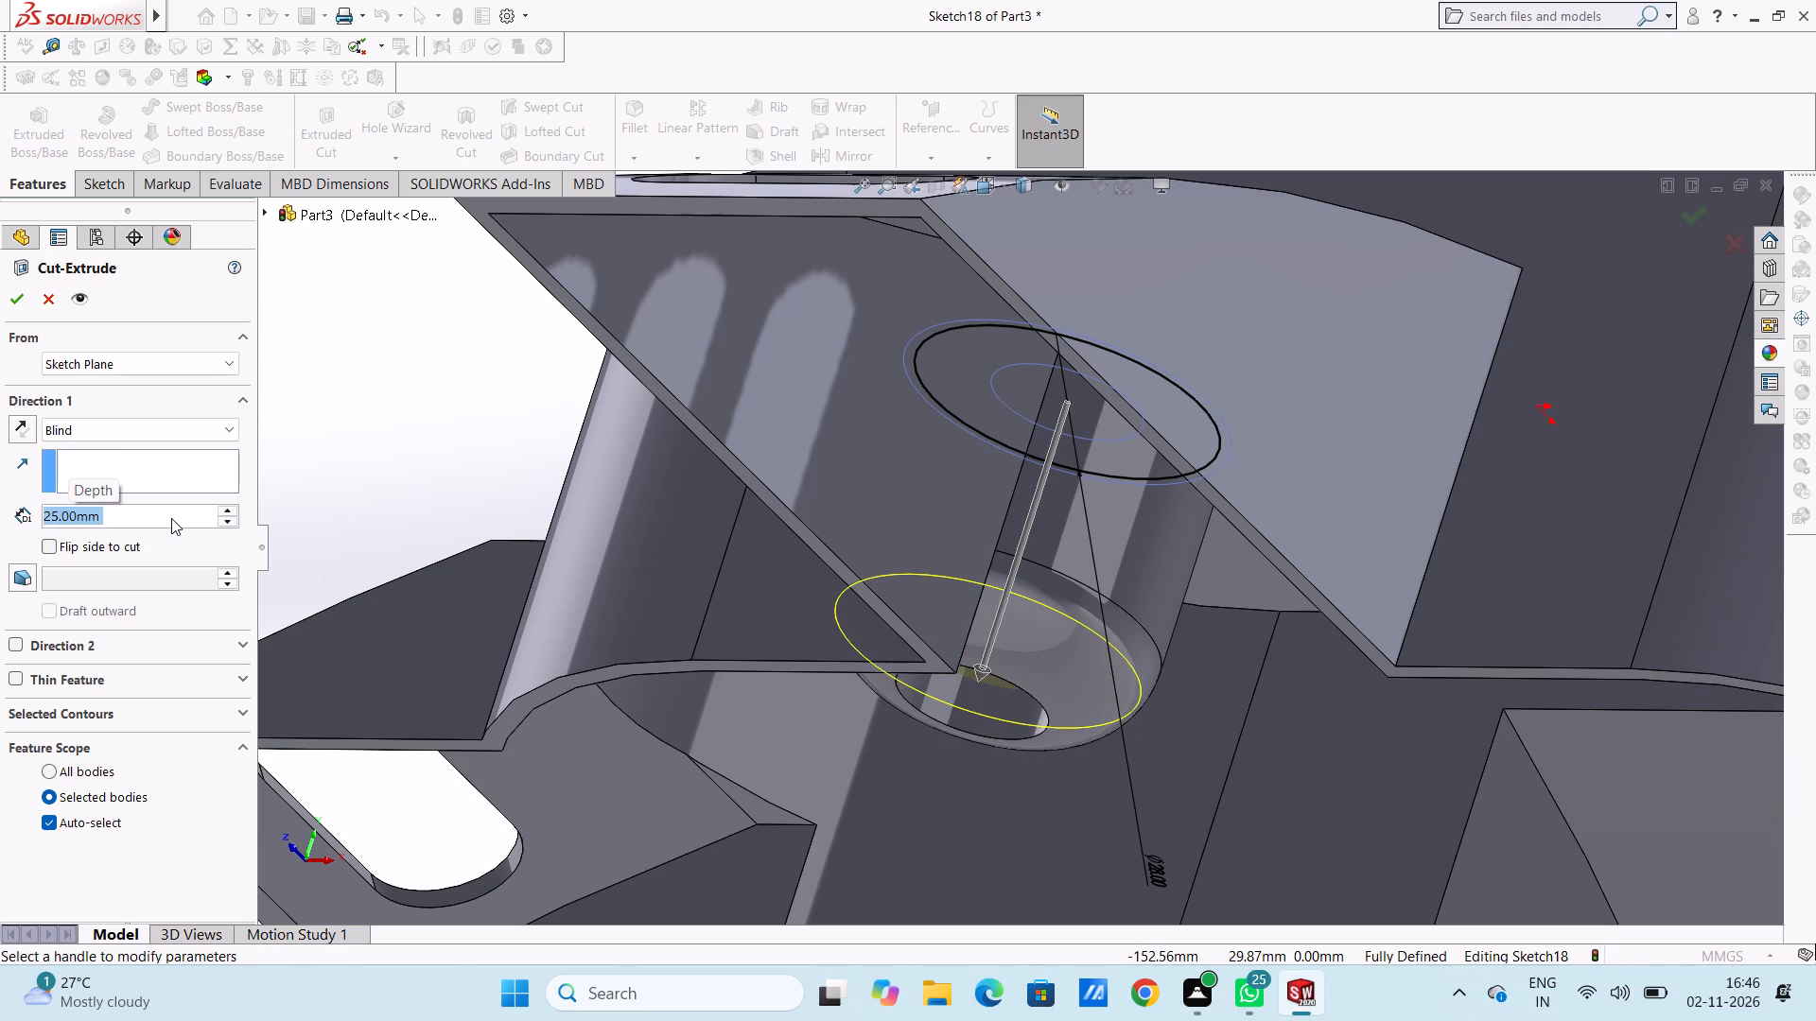
Set the 28 mm circular cut into the negative-X cylinder to a 20 mm depth and complete it.
middle_click_drag(474, 407, 485, 522)
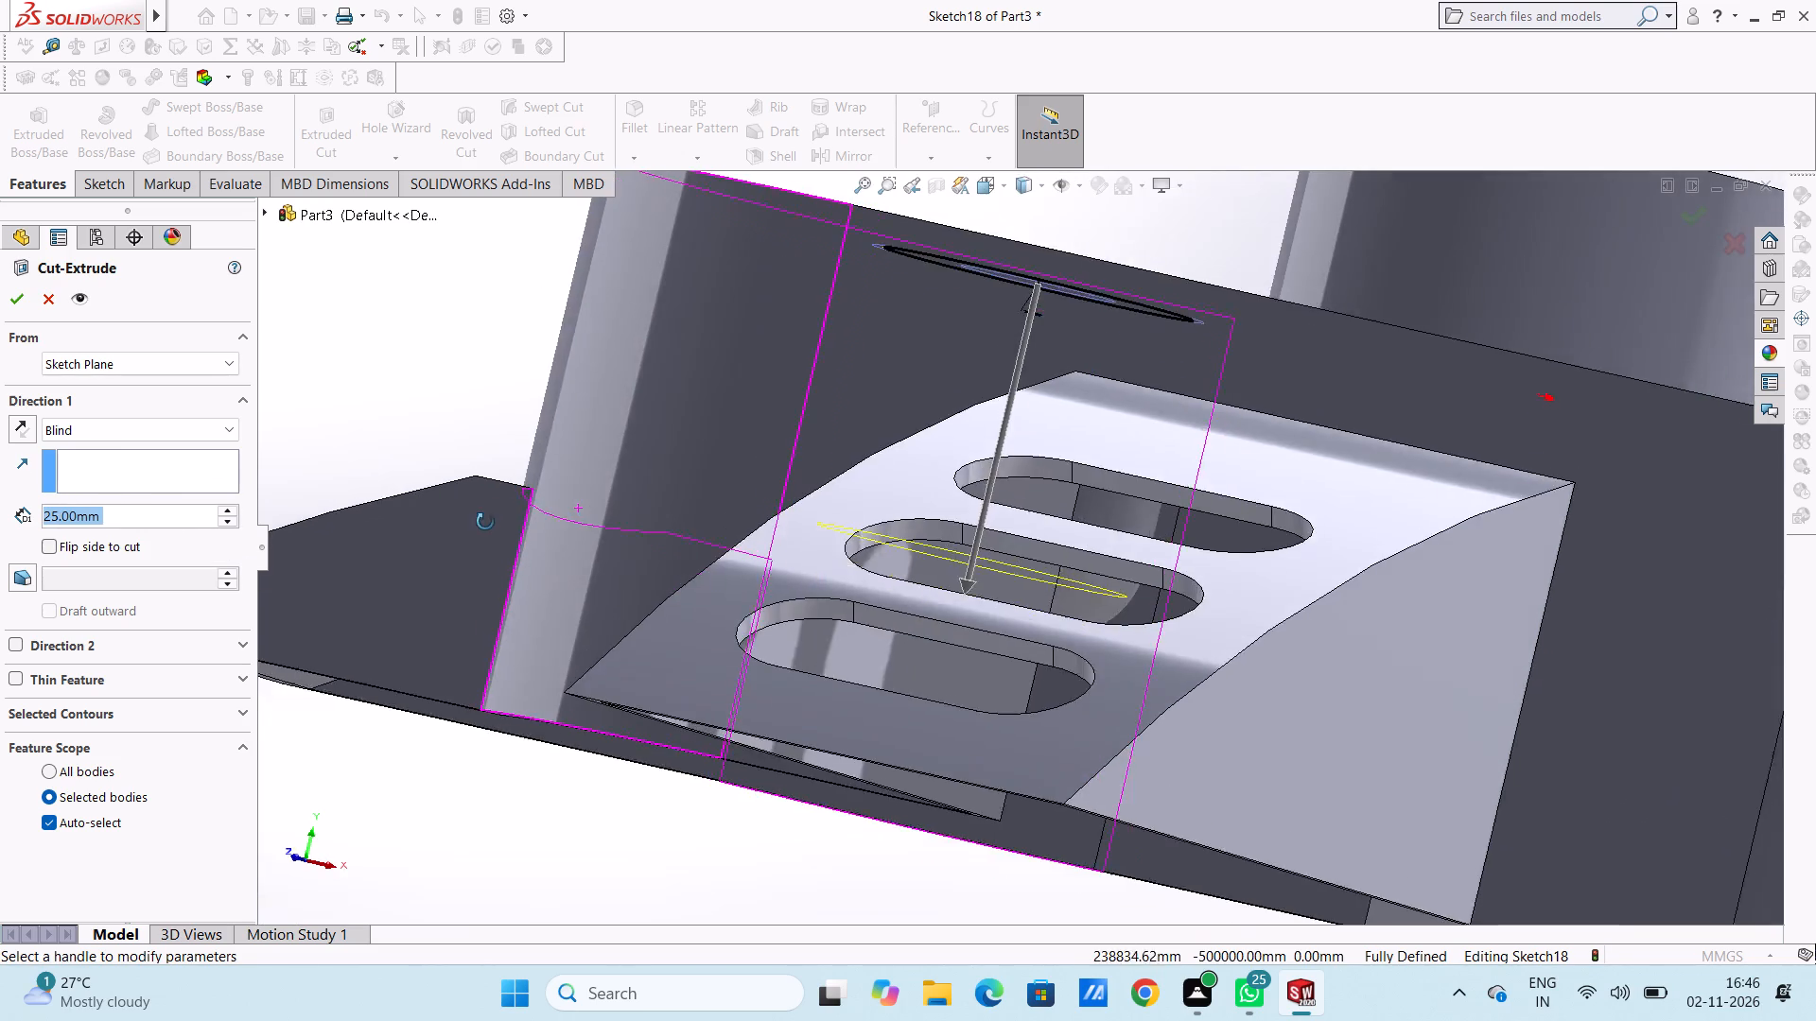
middle_click_drag(485, 522, 389, 376)
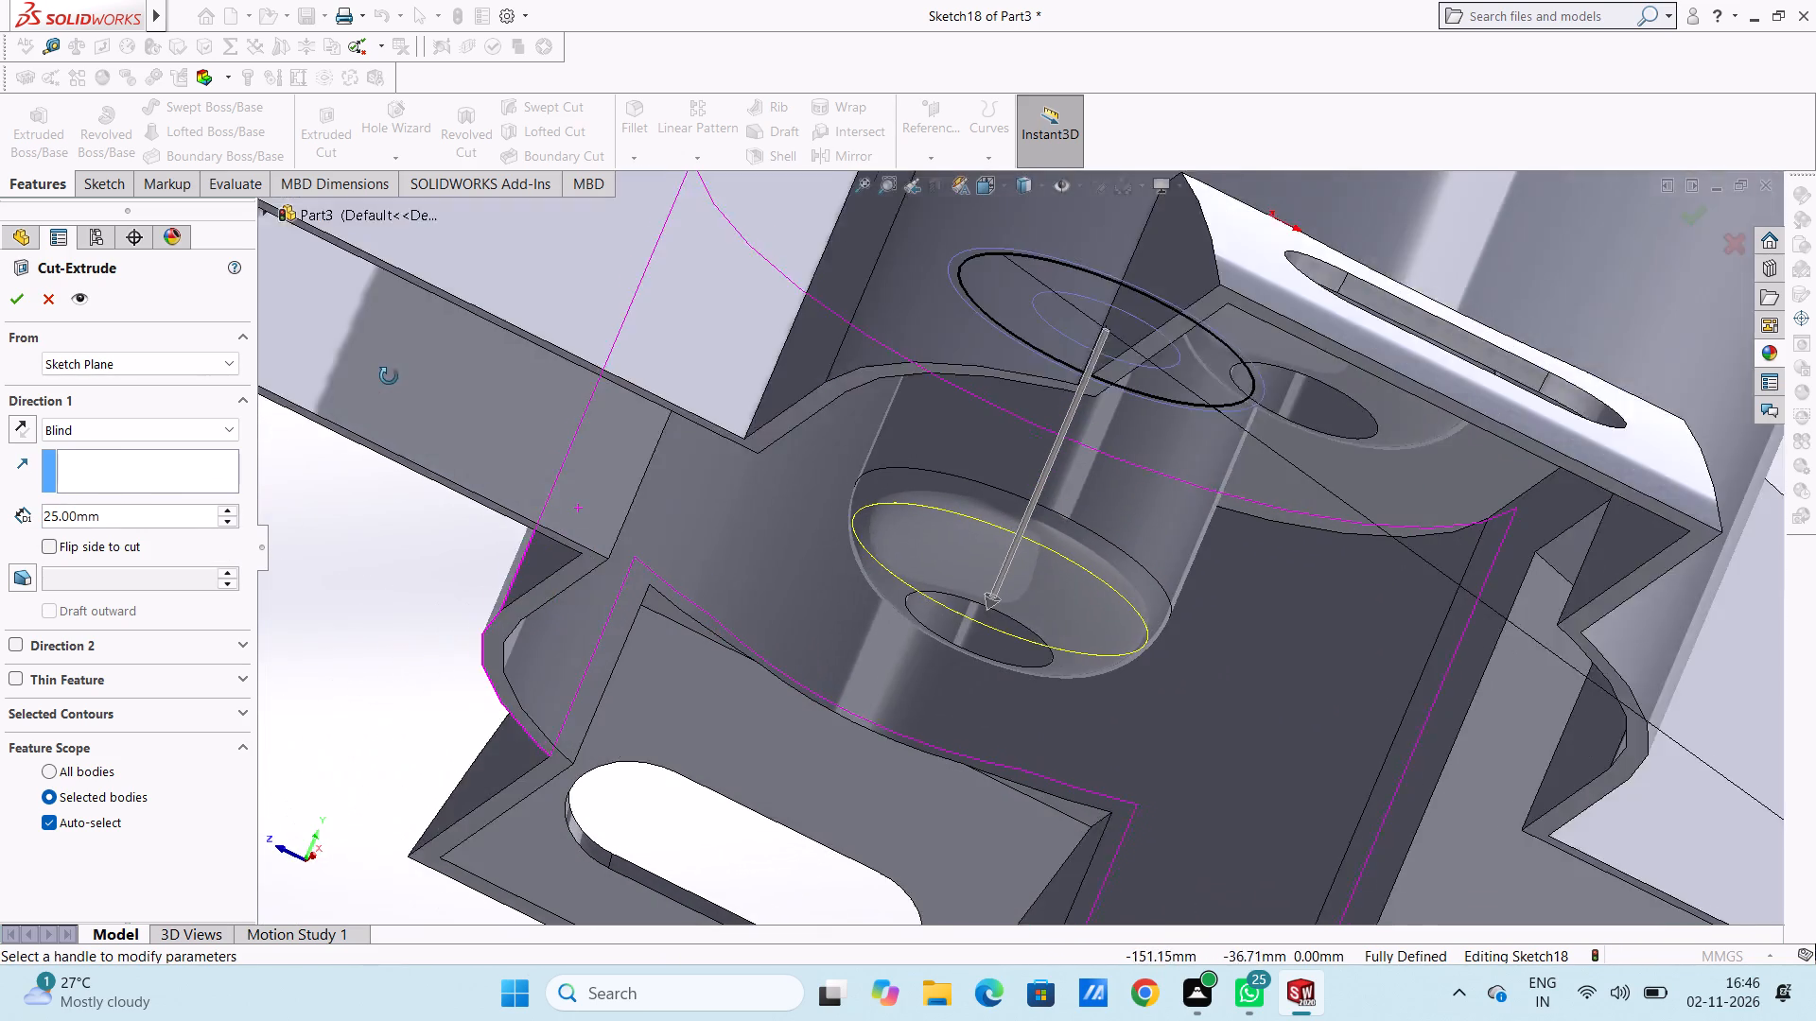
middle_click_drag(389, 376, 384, 374)
double_click(147, 517)
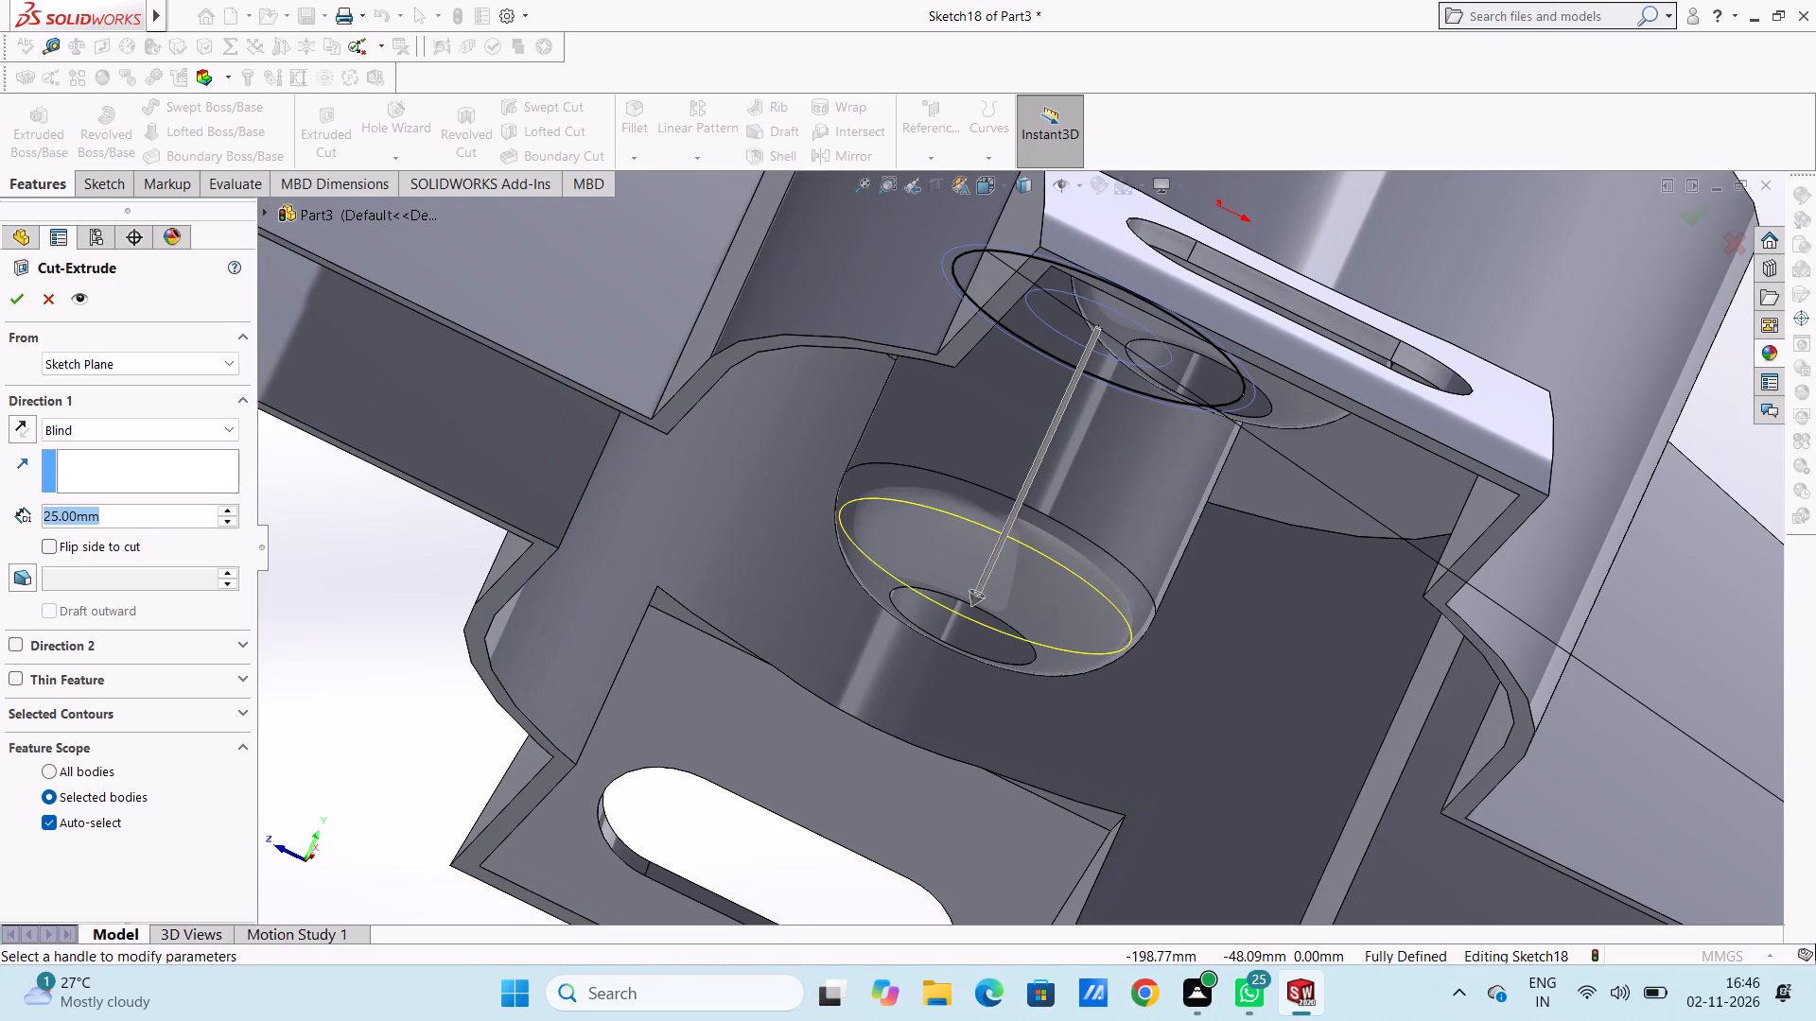
type("20")
key("Return")
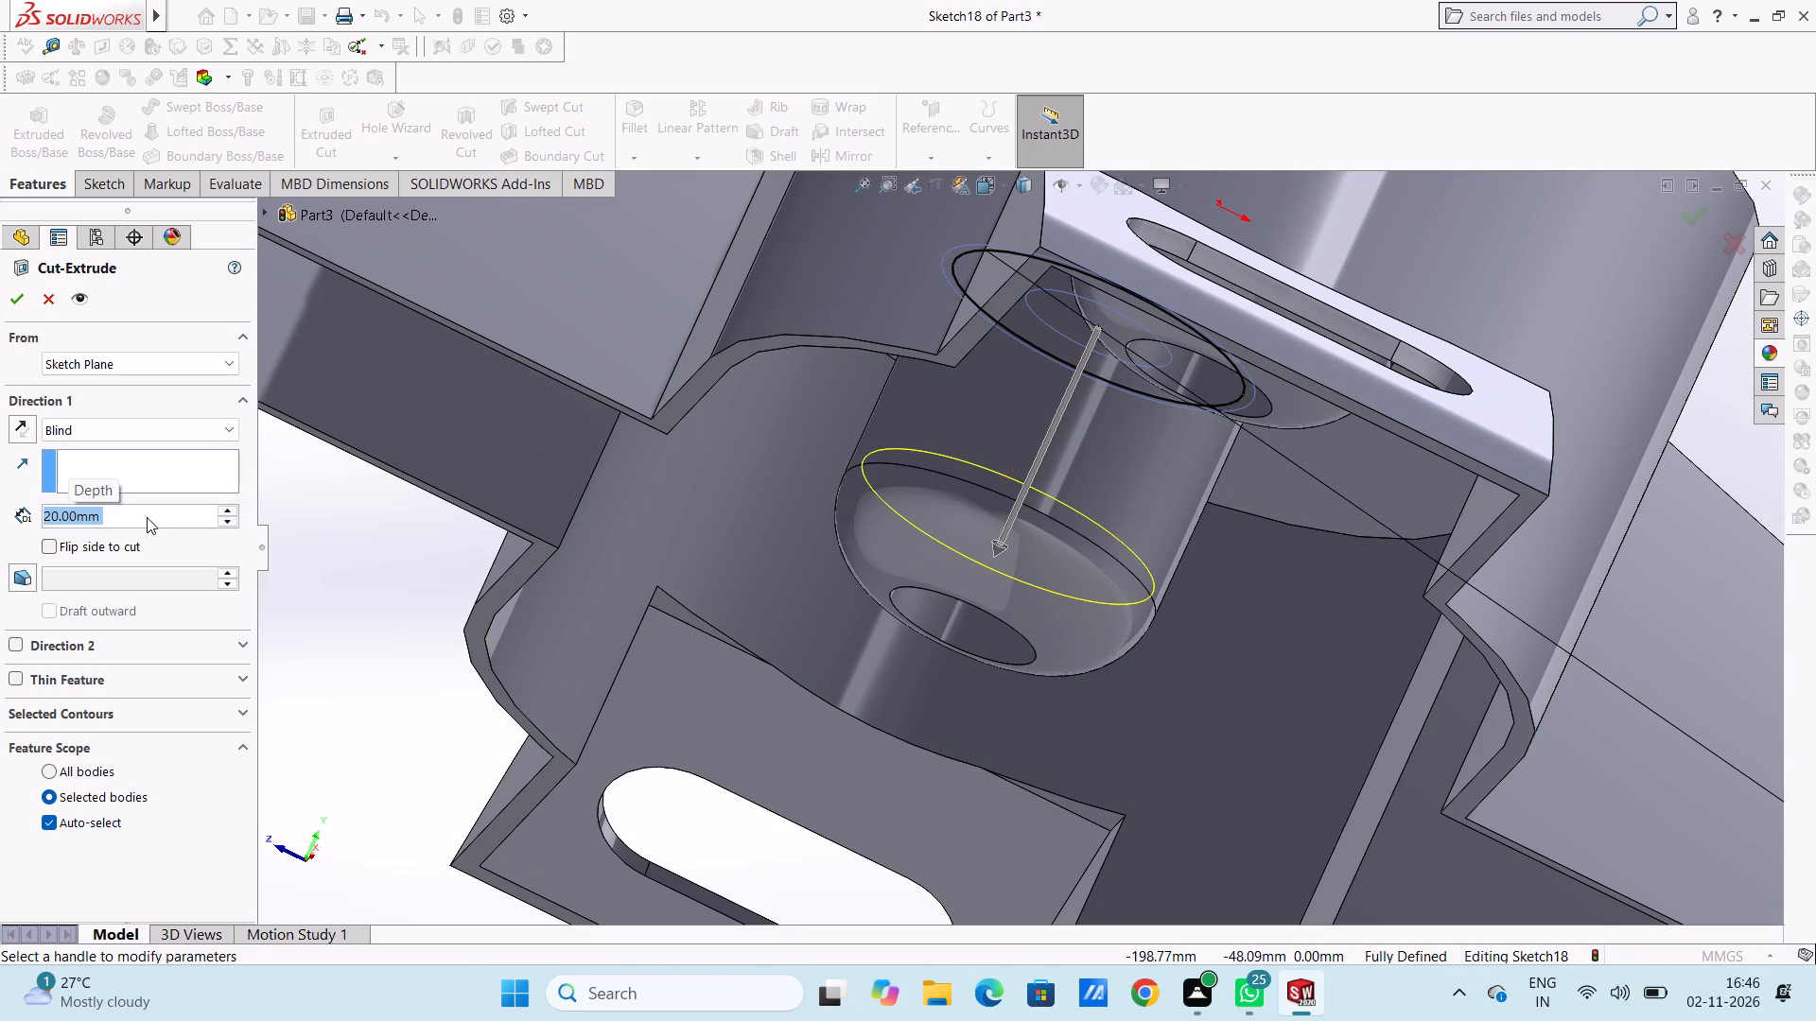
scroll(400, 542, "up", 4)
middle_click_drag(453, 597, 466, 656)
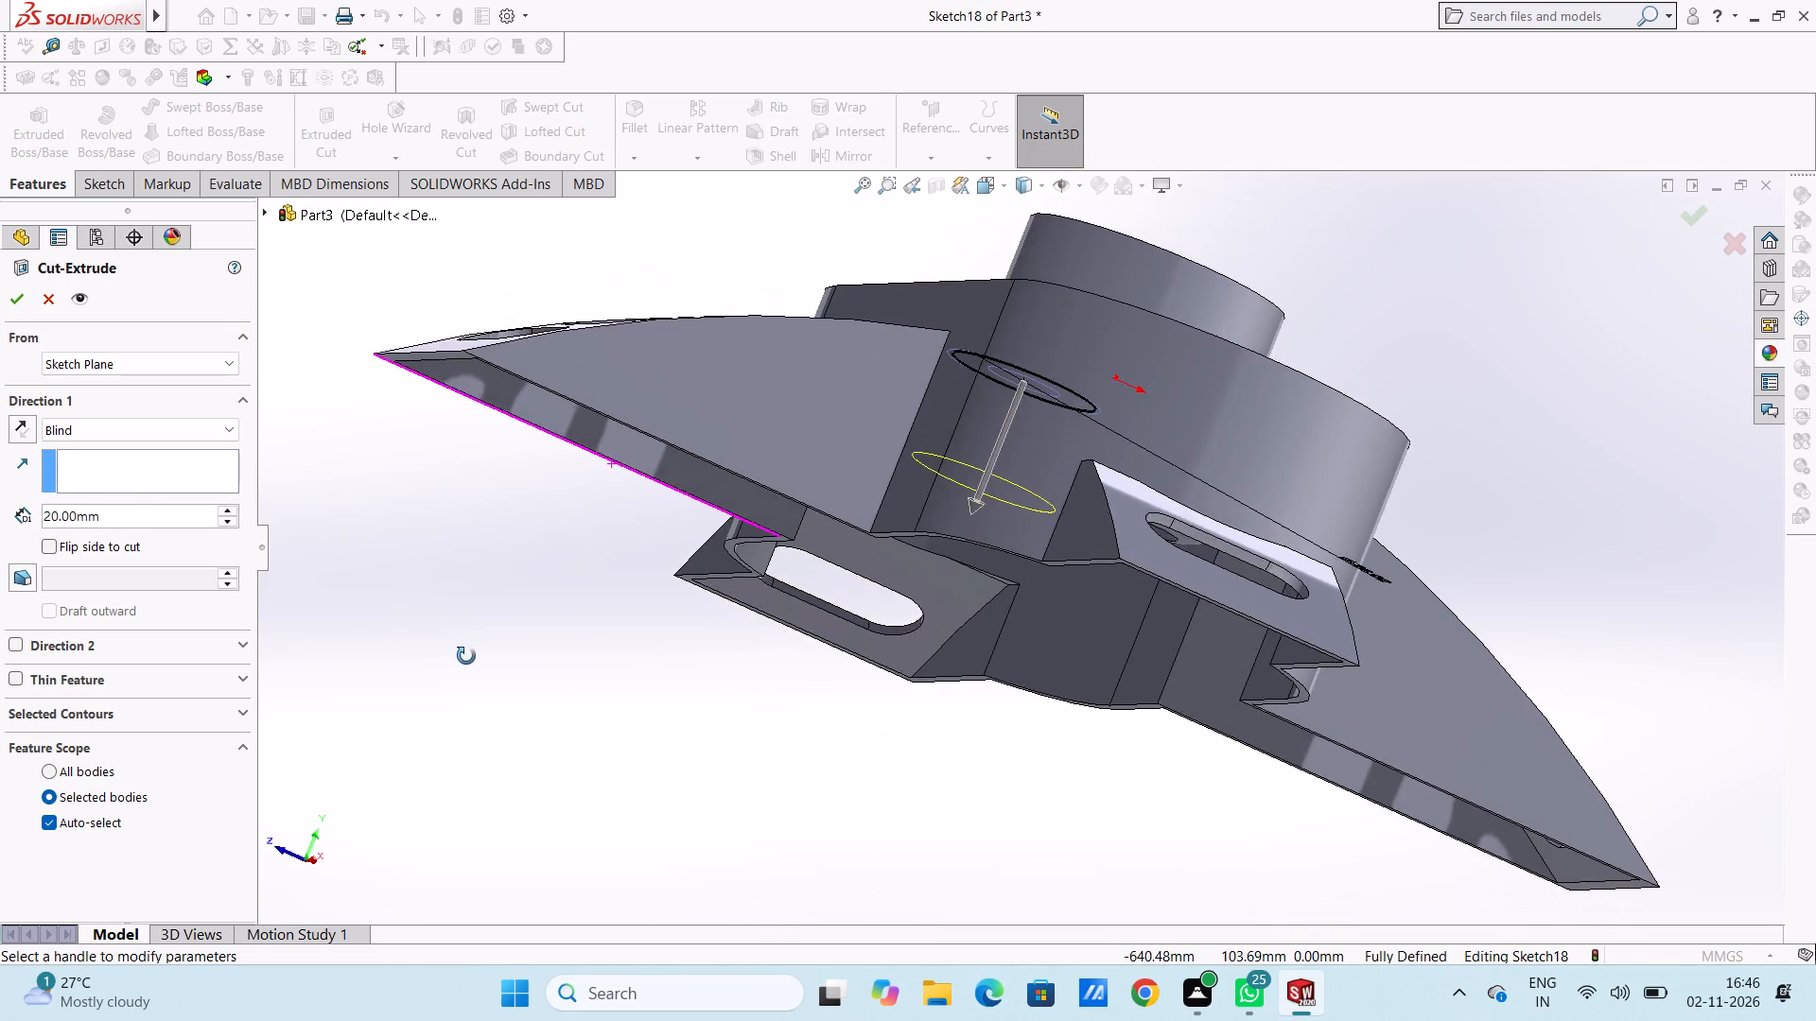
middle_click_drag(466, 656, 454, 562)
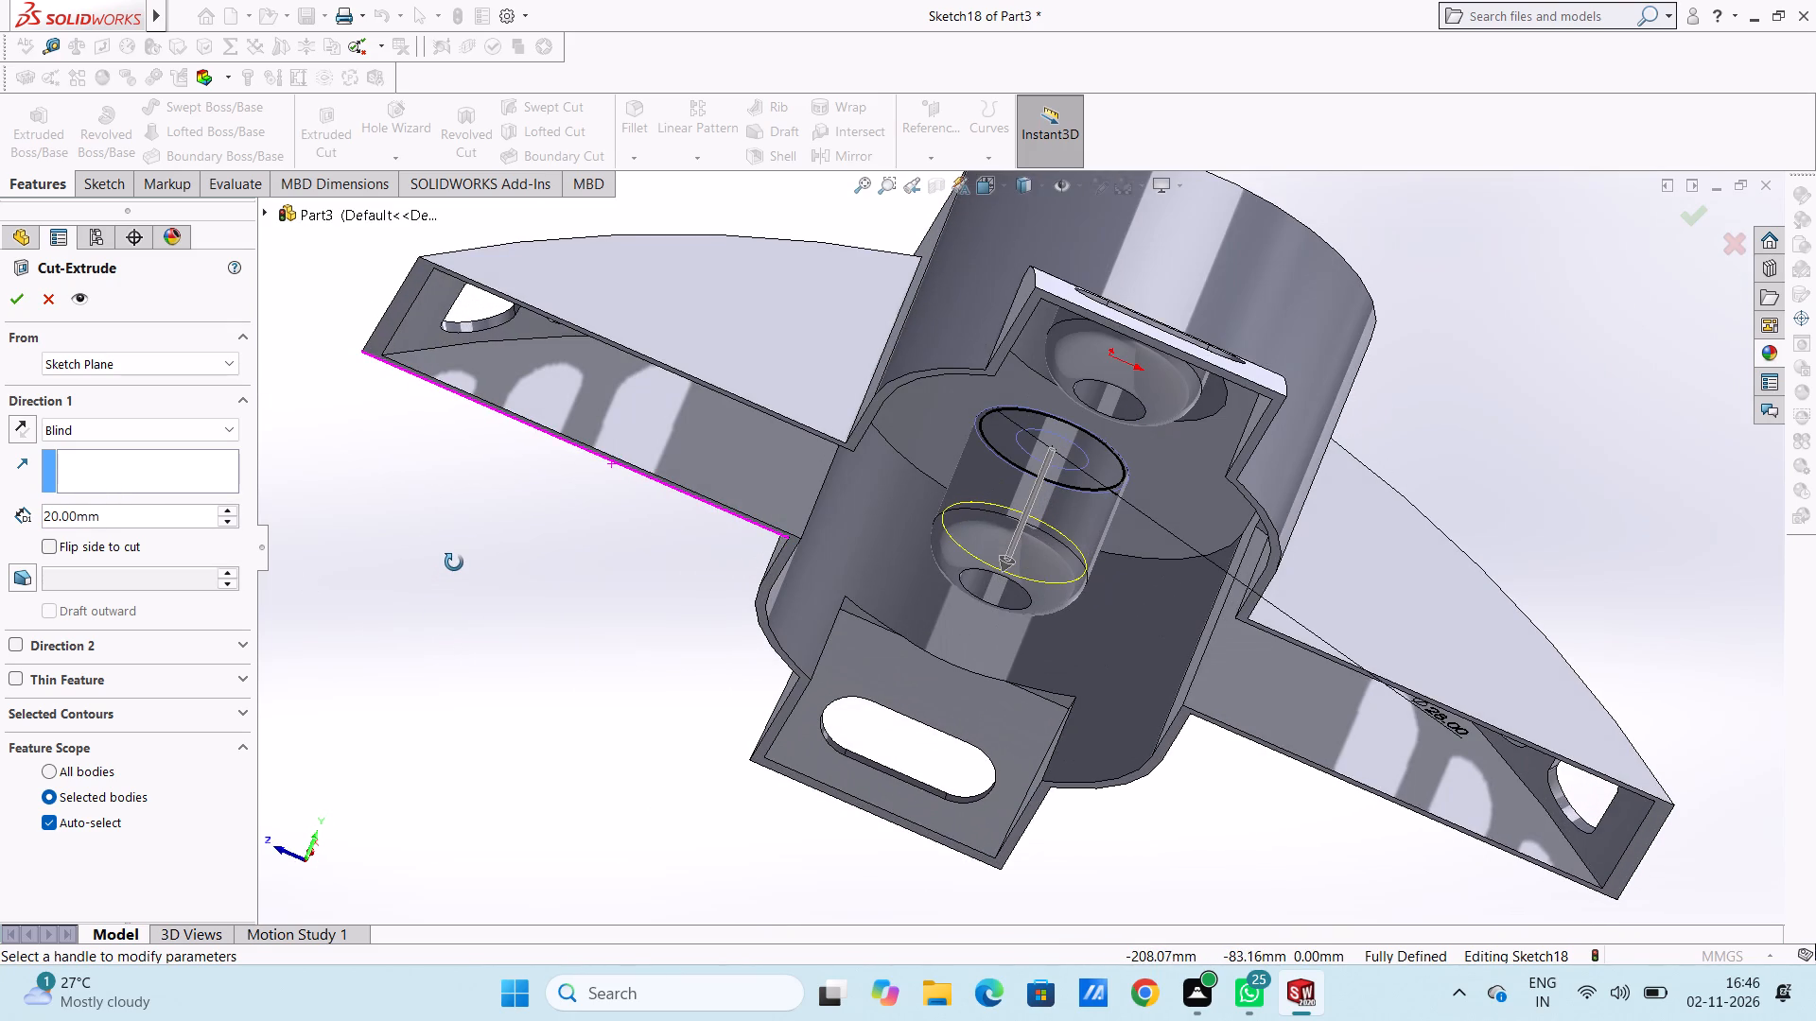
middle_click_drag(454, 562, 453, 575)
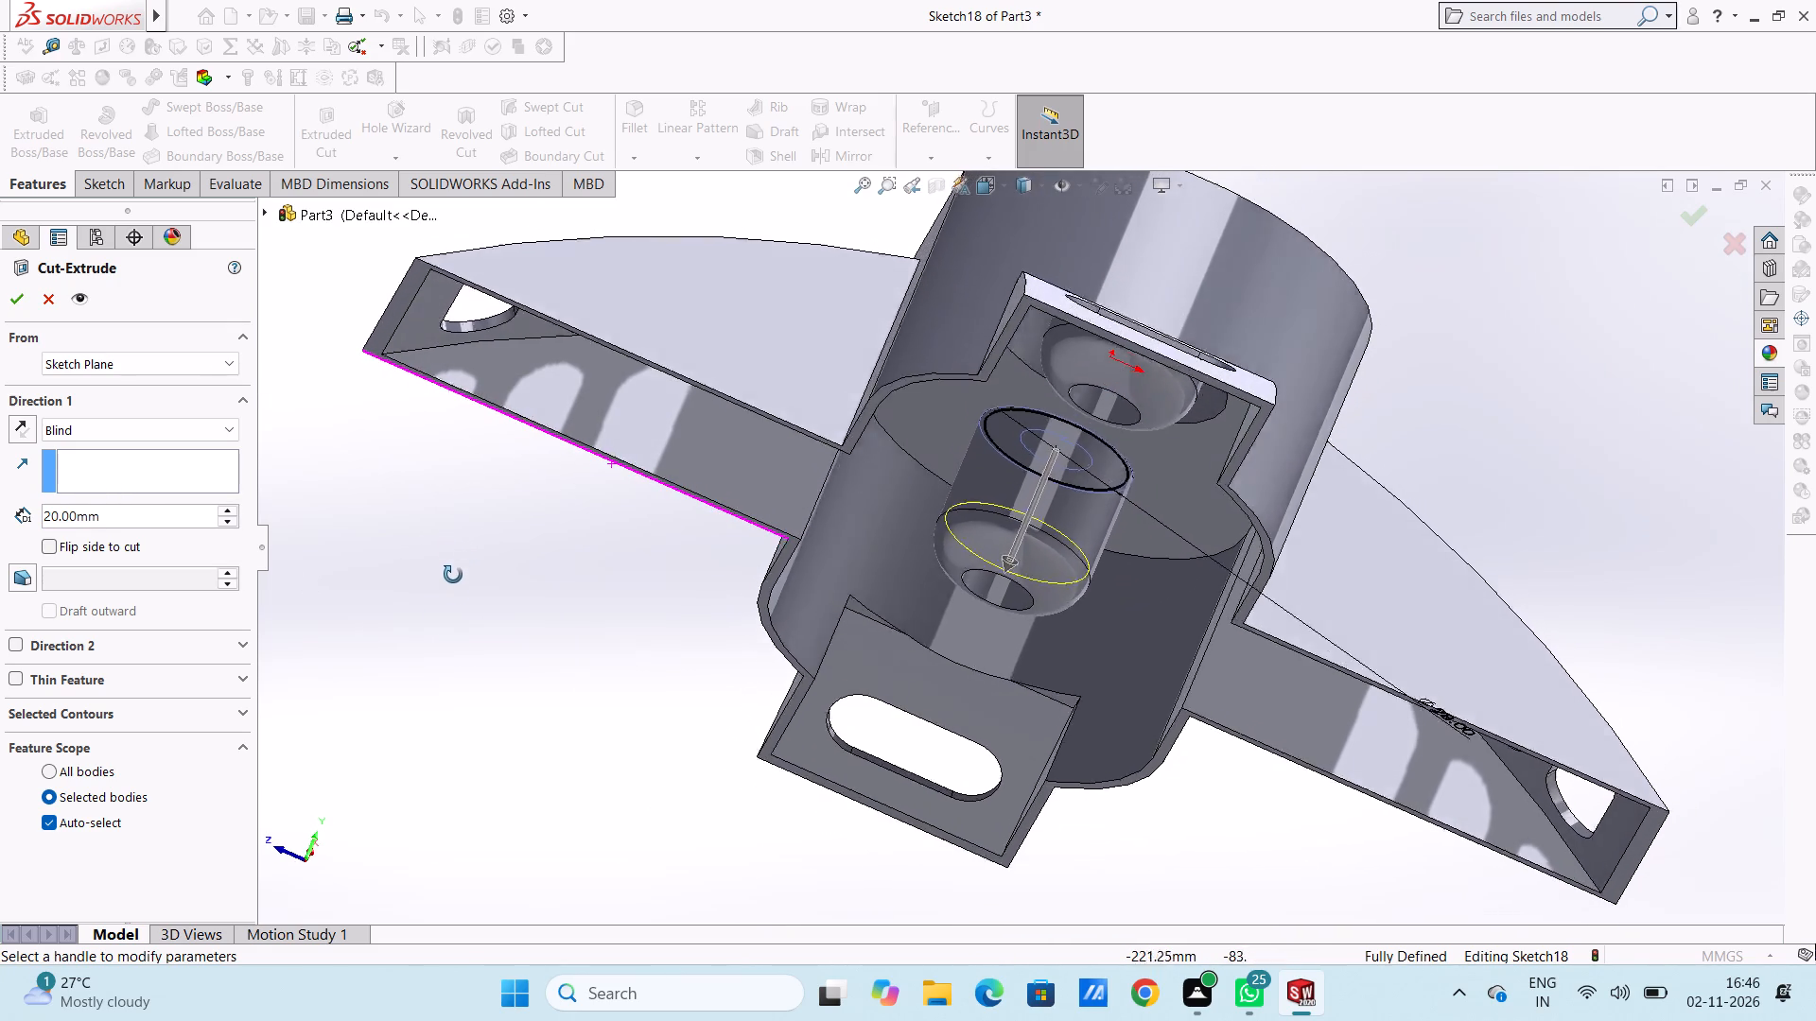
middle_click_drag(453, 575, 463, 601)
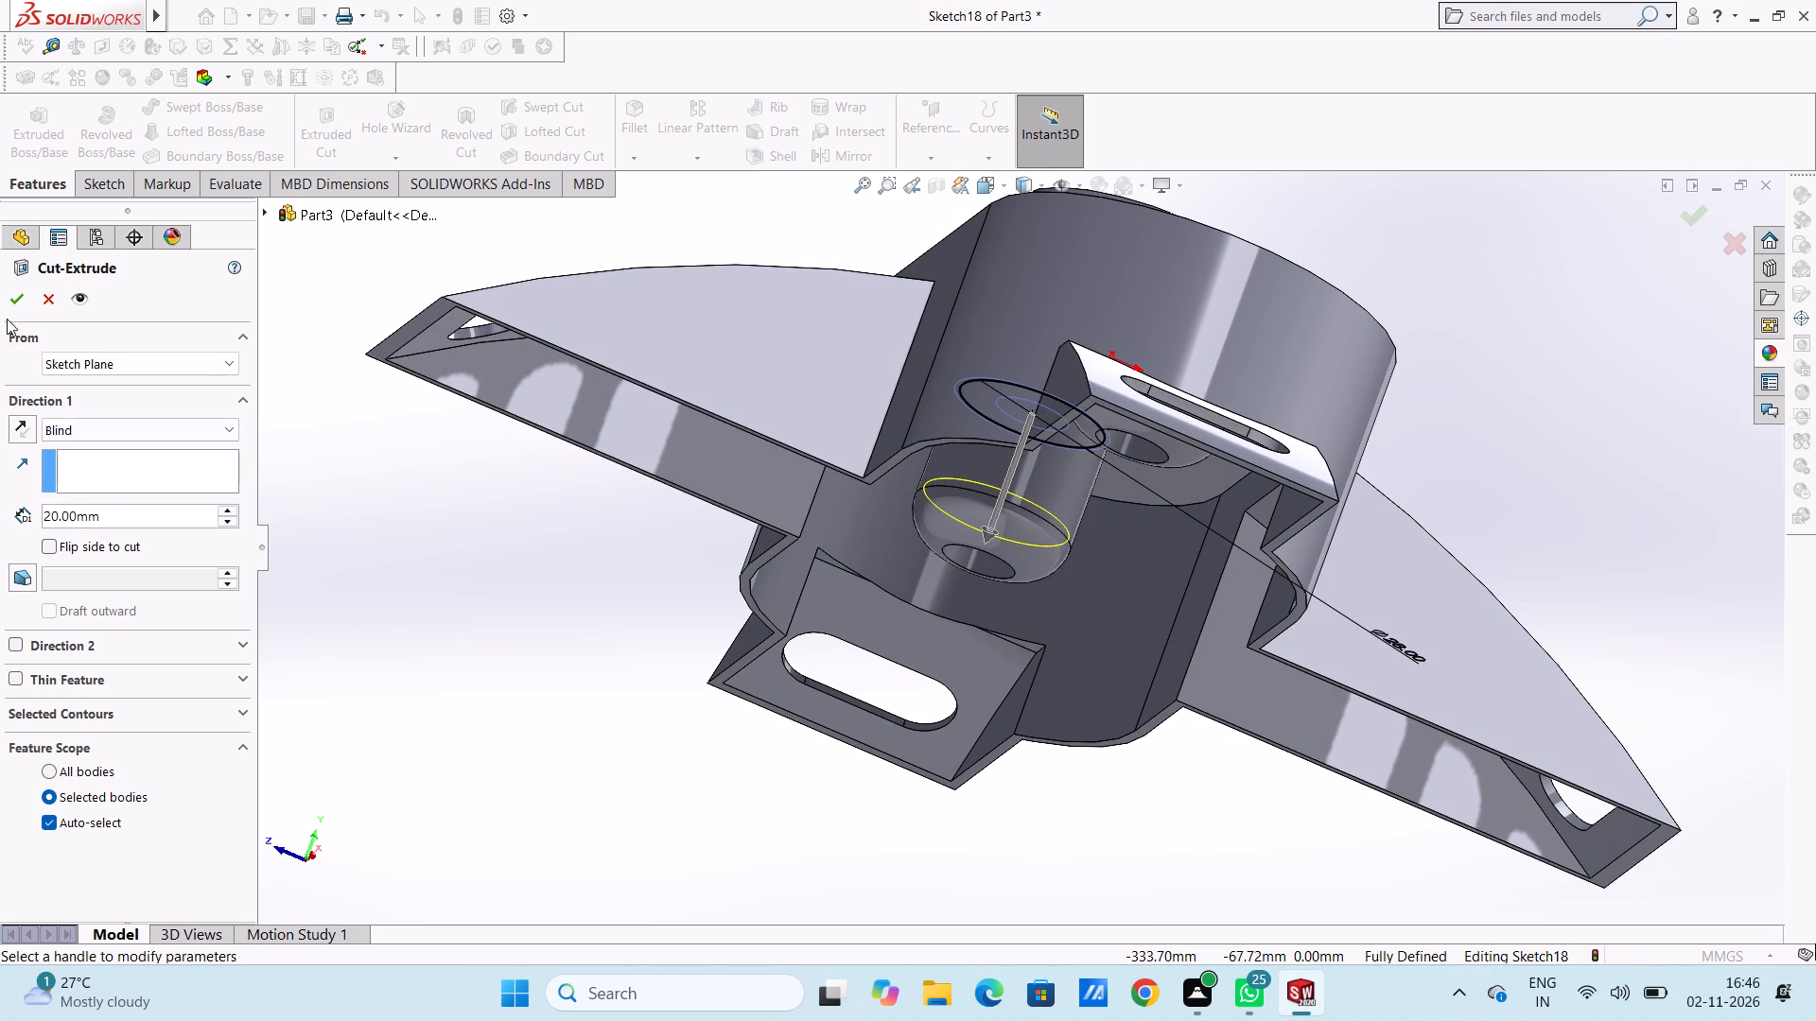
left_click(13, 293)
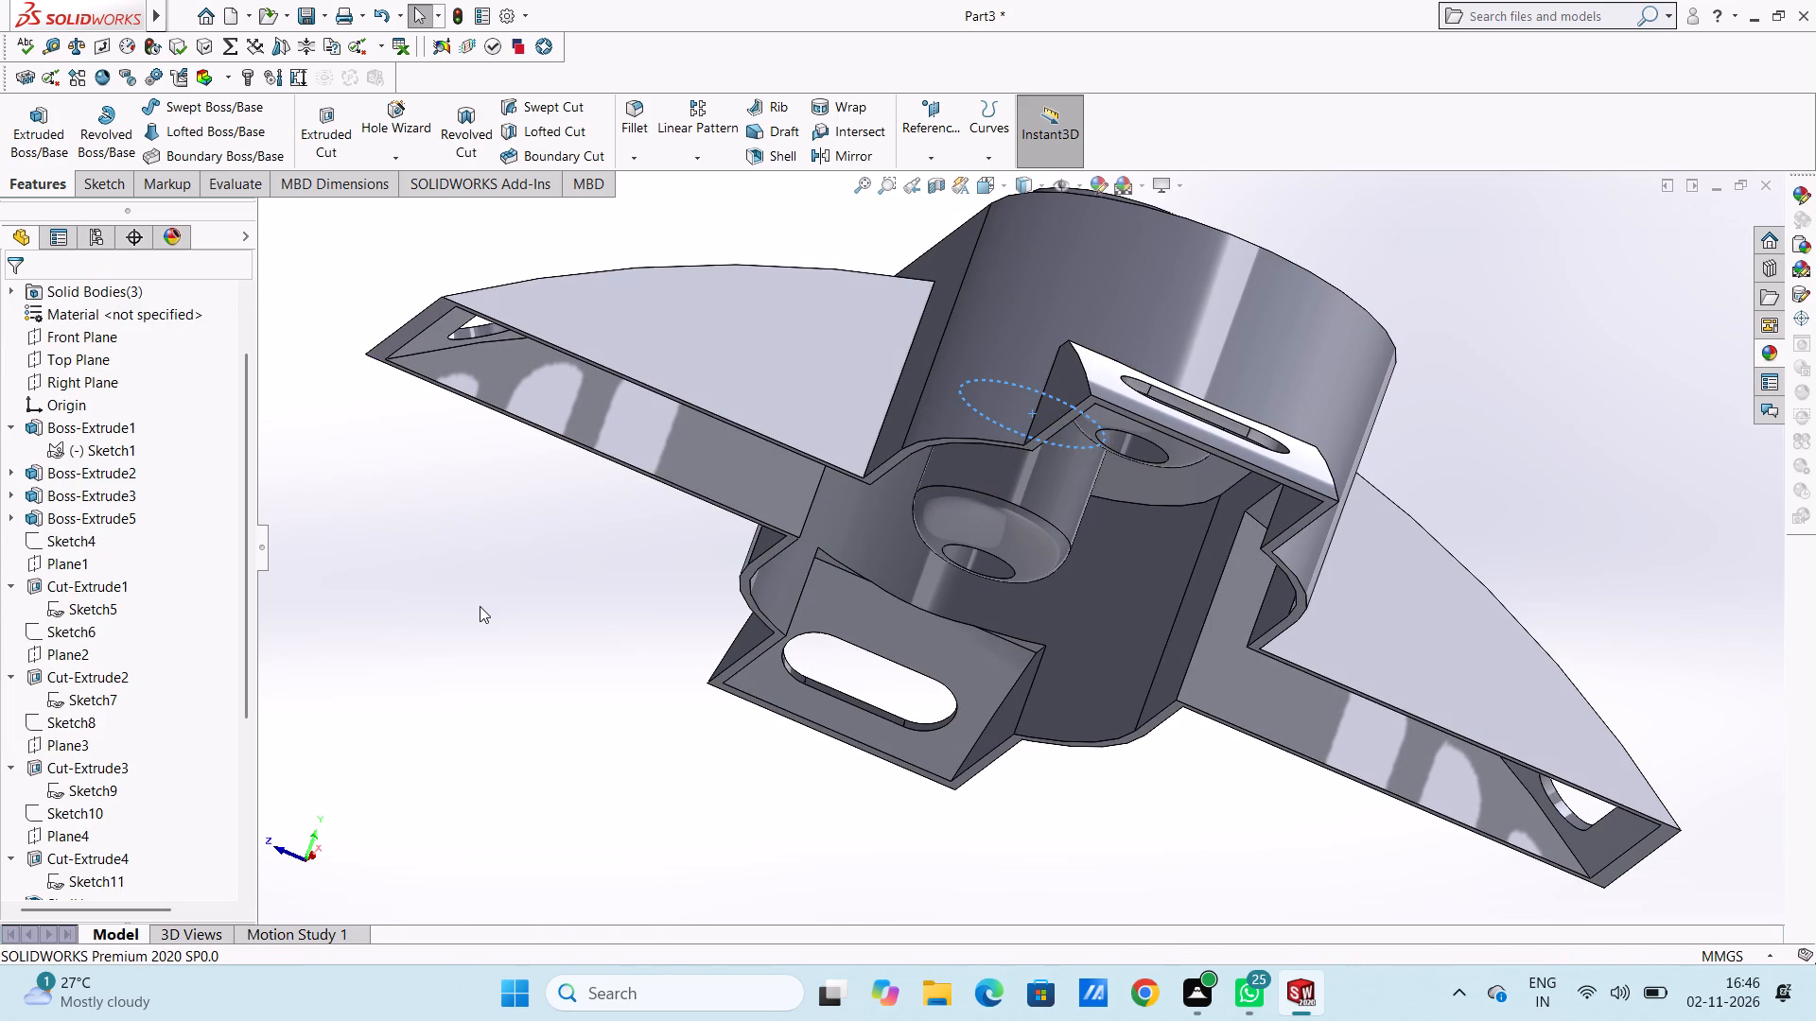
left_click(480, 606)
Examine the finished cut in the negative-X cylinder and the bracket's top face from several angles.
middle_click_drag(504, 627, 572, 746)
scroll(601, 519, "up", 4)
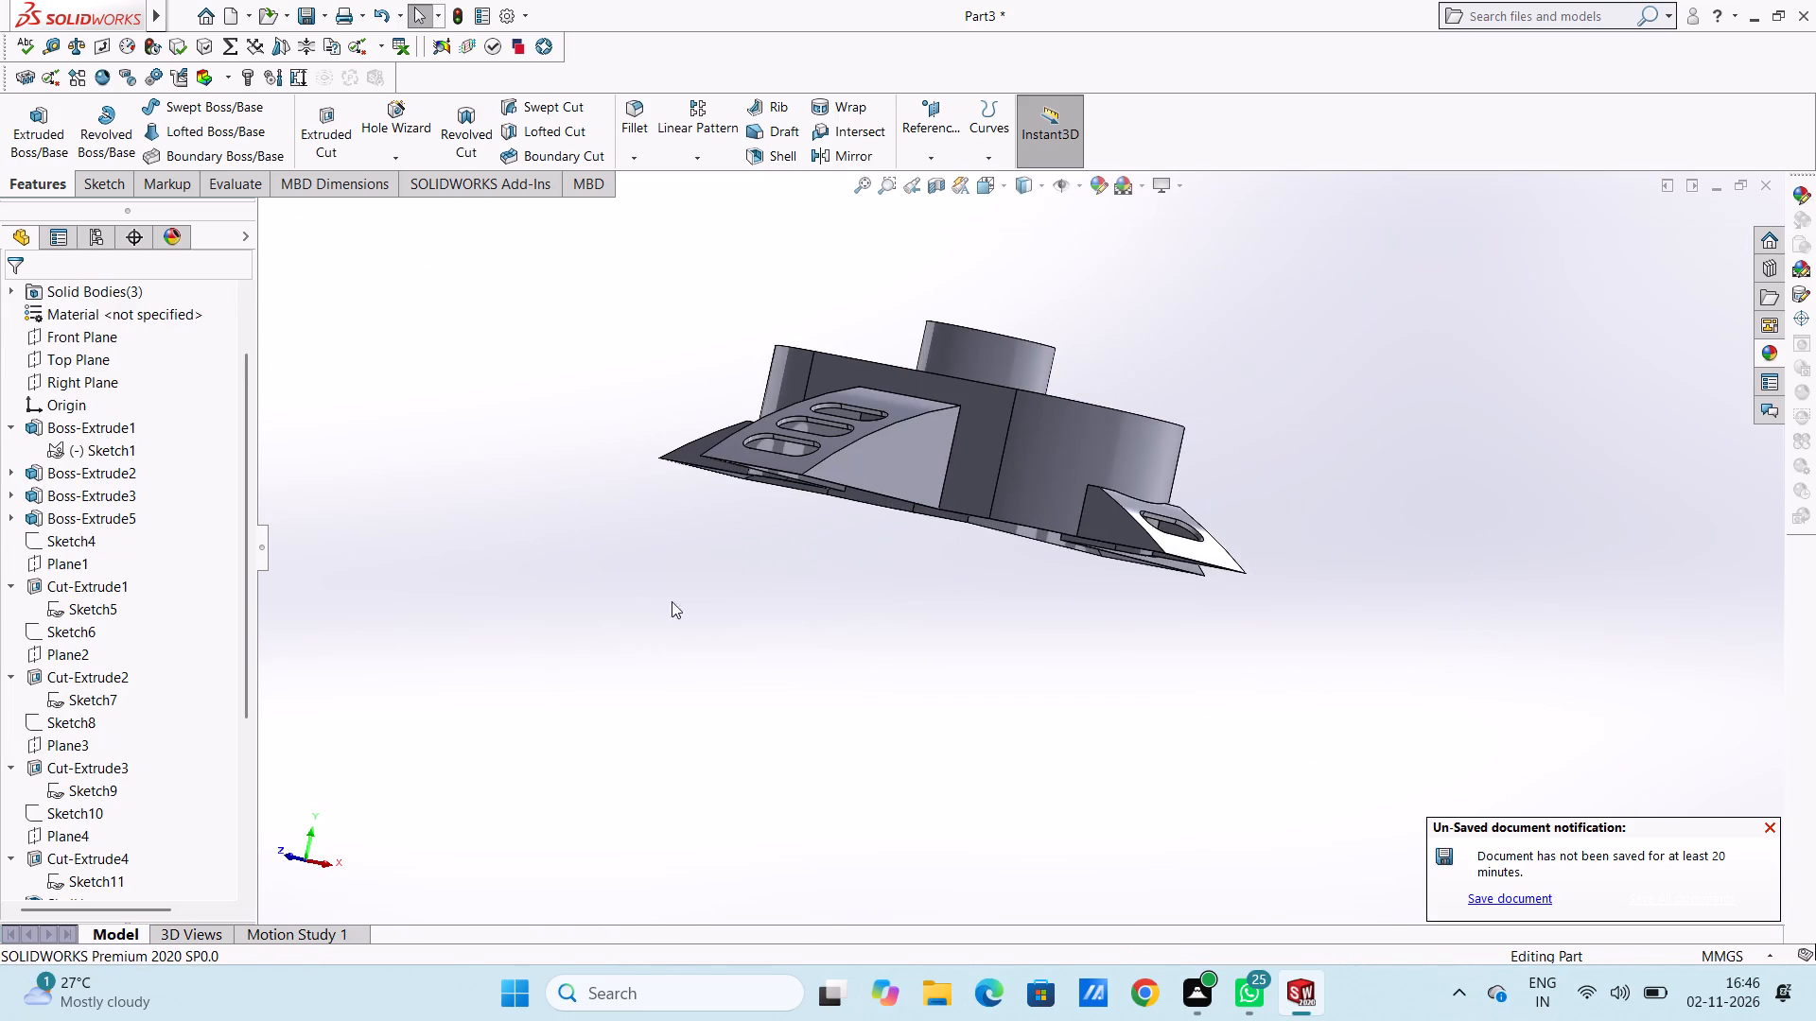
middle_click_drag(683, 627, 715, 769)
middle_click_drag(946, 398, 962, 441)
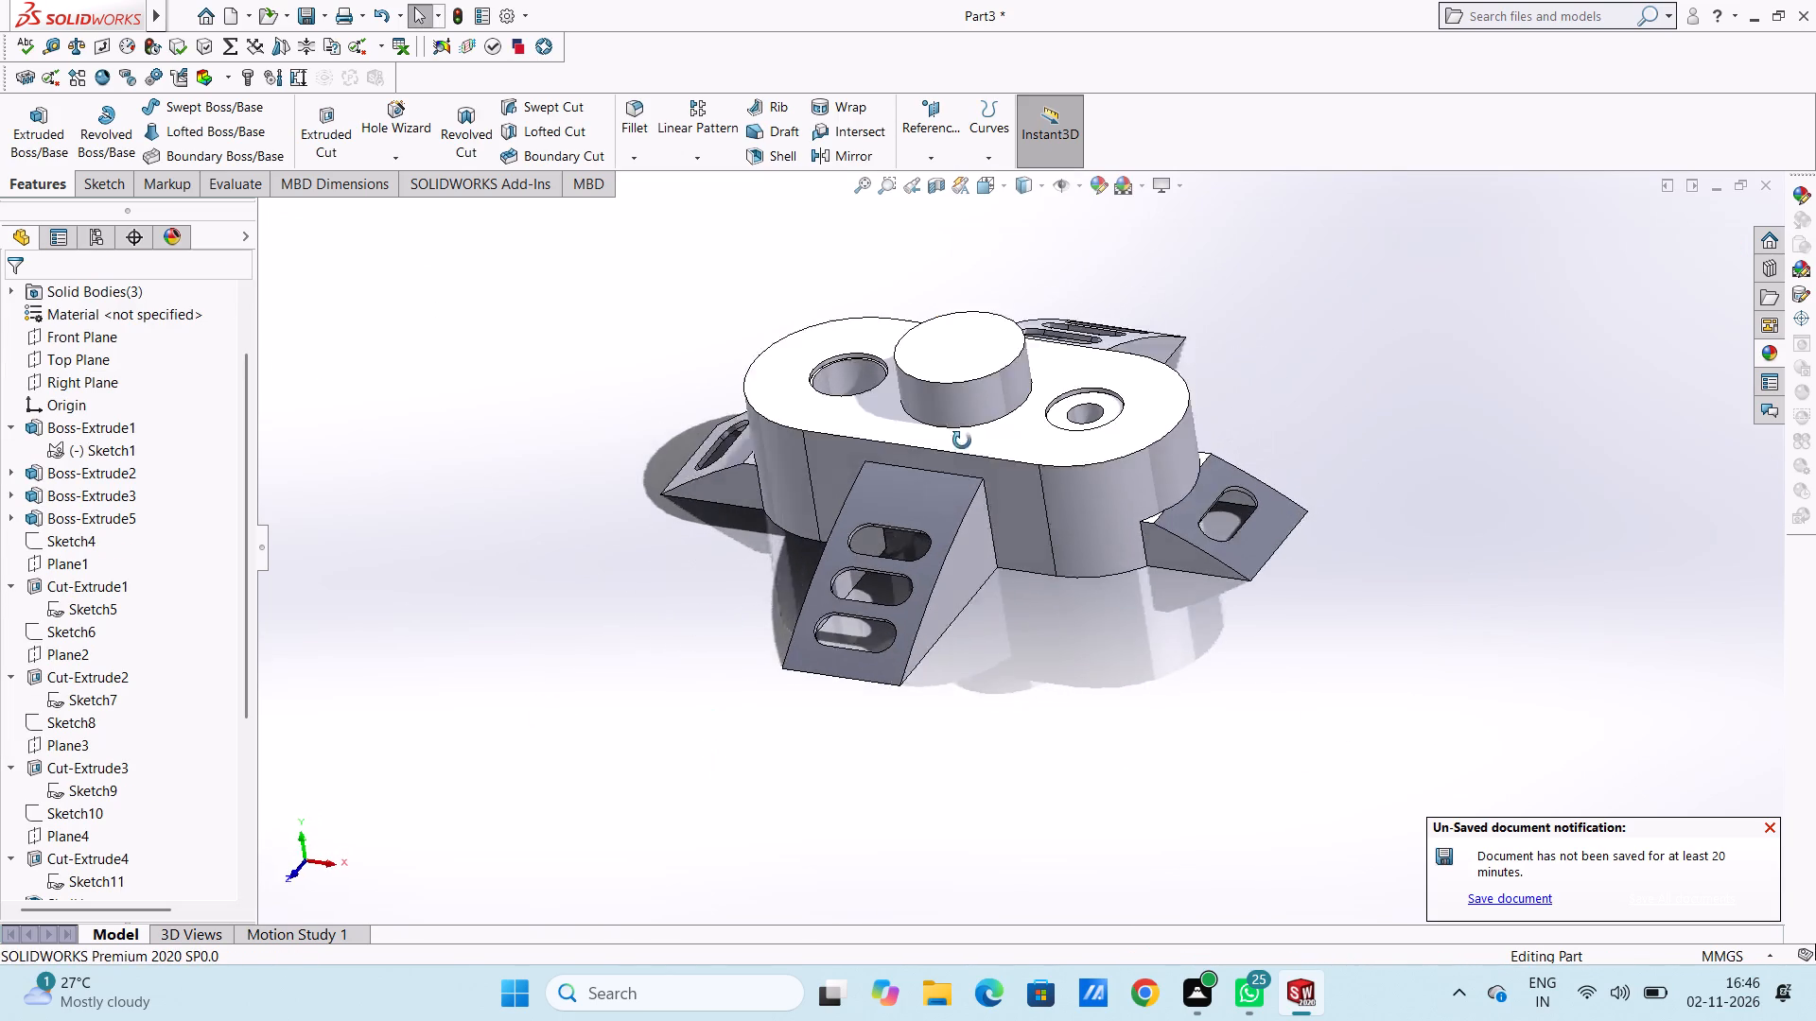
middle_click_drag(962, 441, 976, 470)
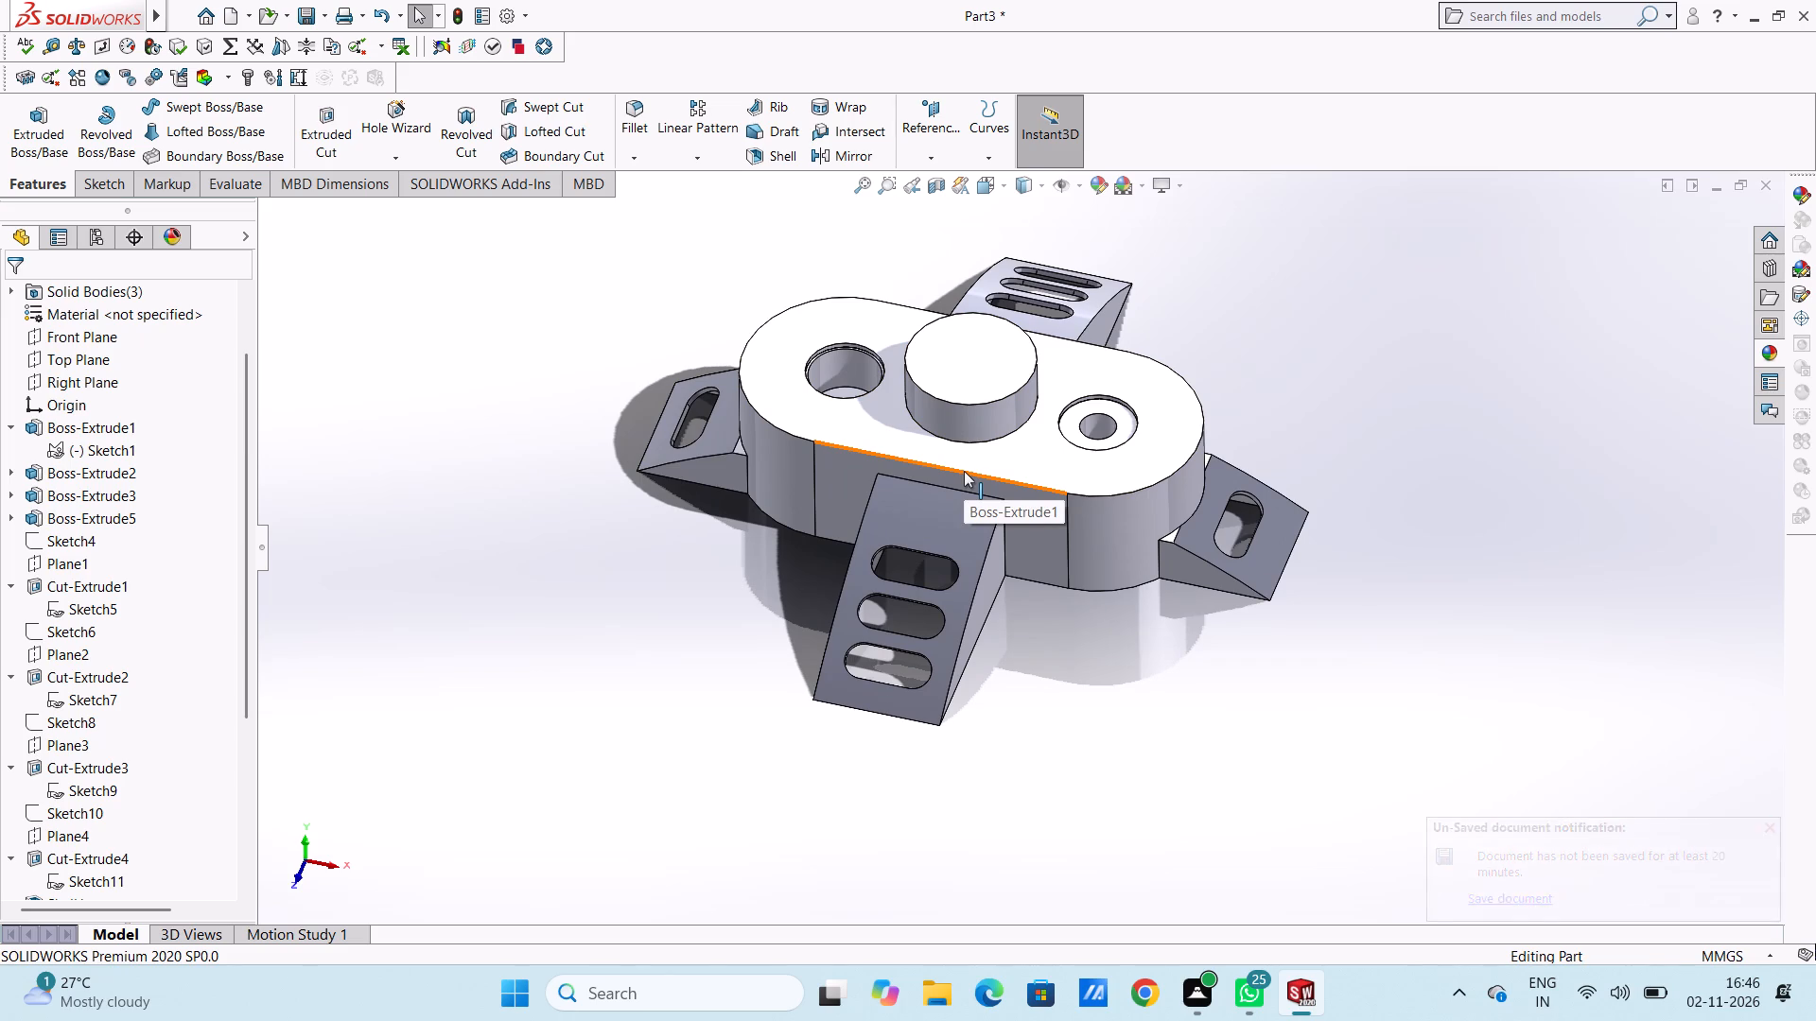
middle_click_drag(731, 581, 689, 465)
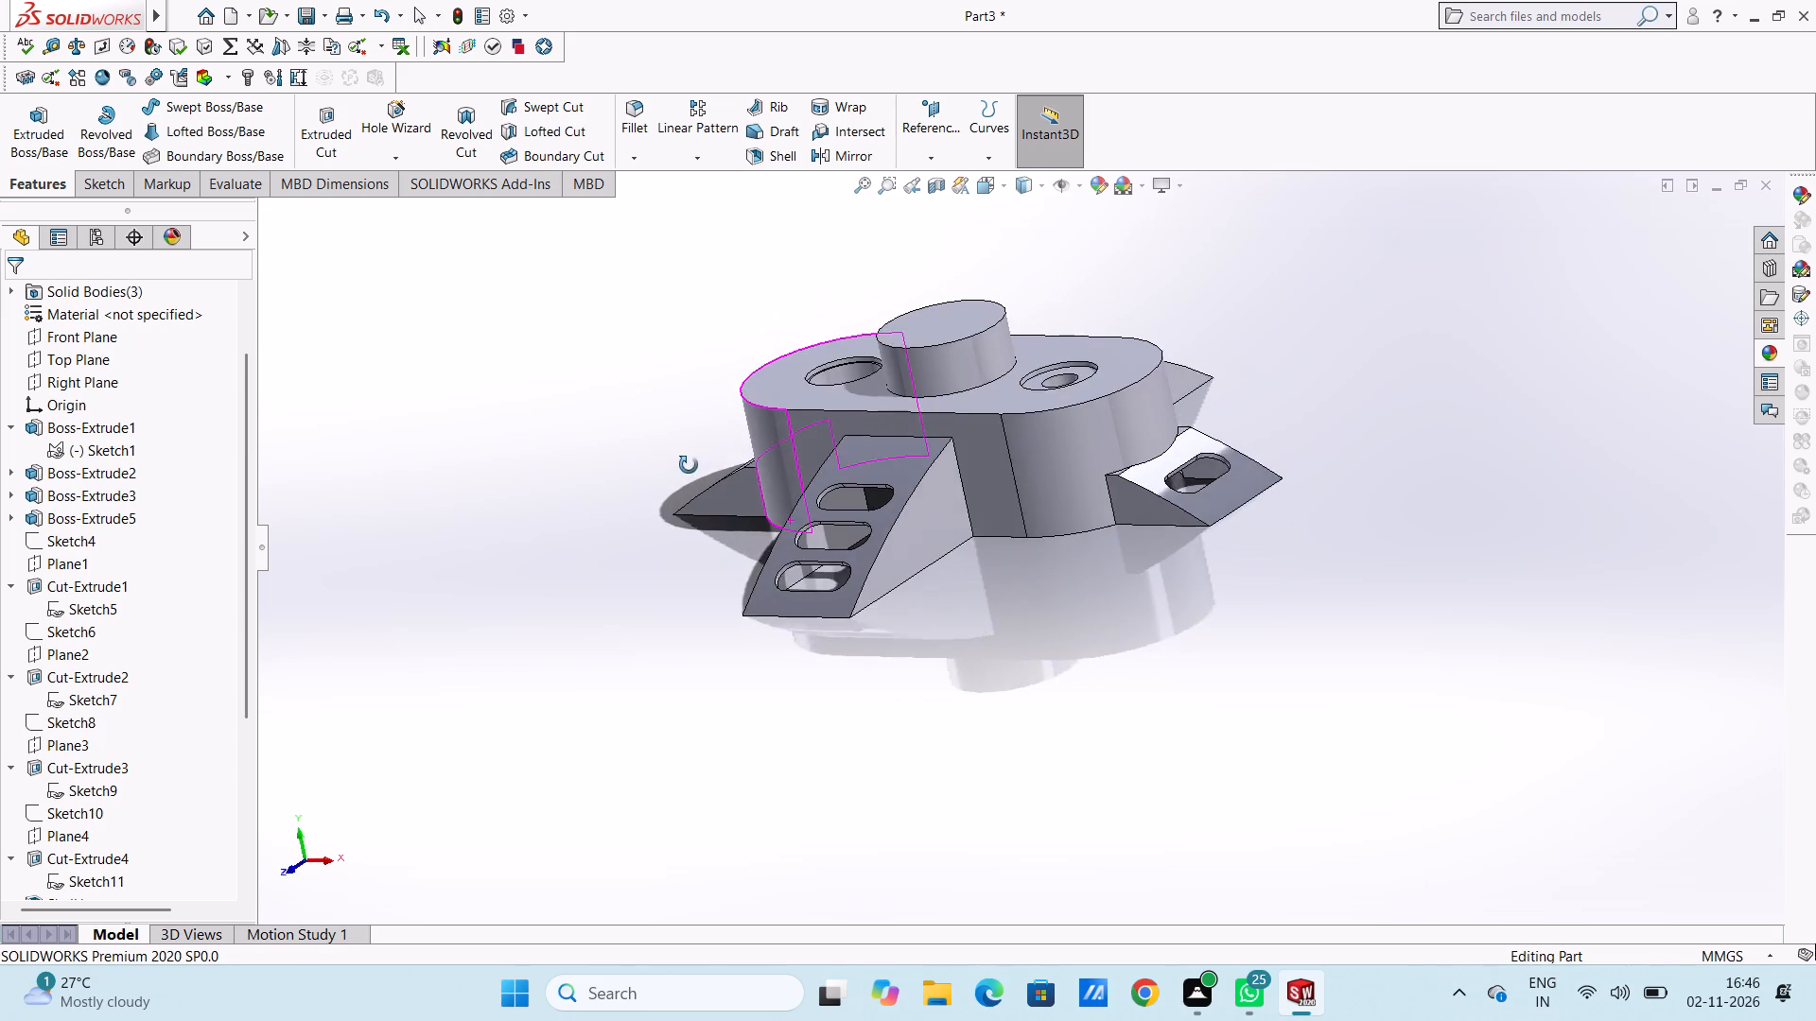
middle_click_drag(689, 465, 688, 464)
scroll(905, 337, "down", 6)
middle_click_drag(863, 547, 893, 675)
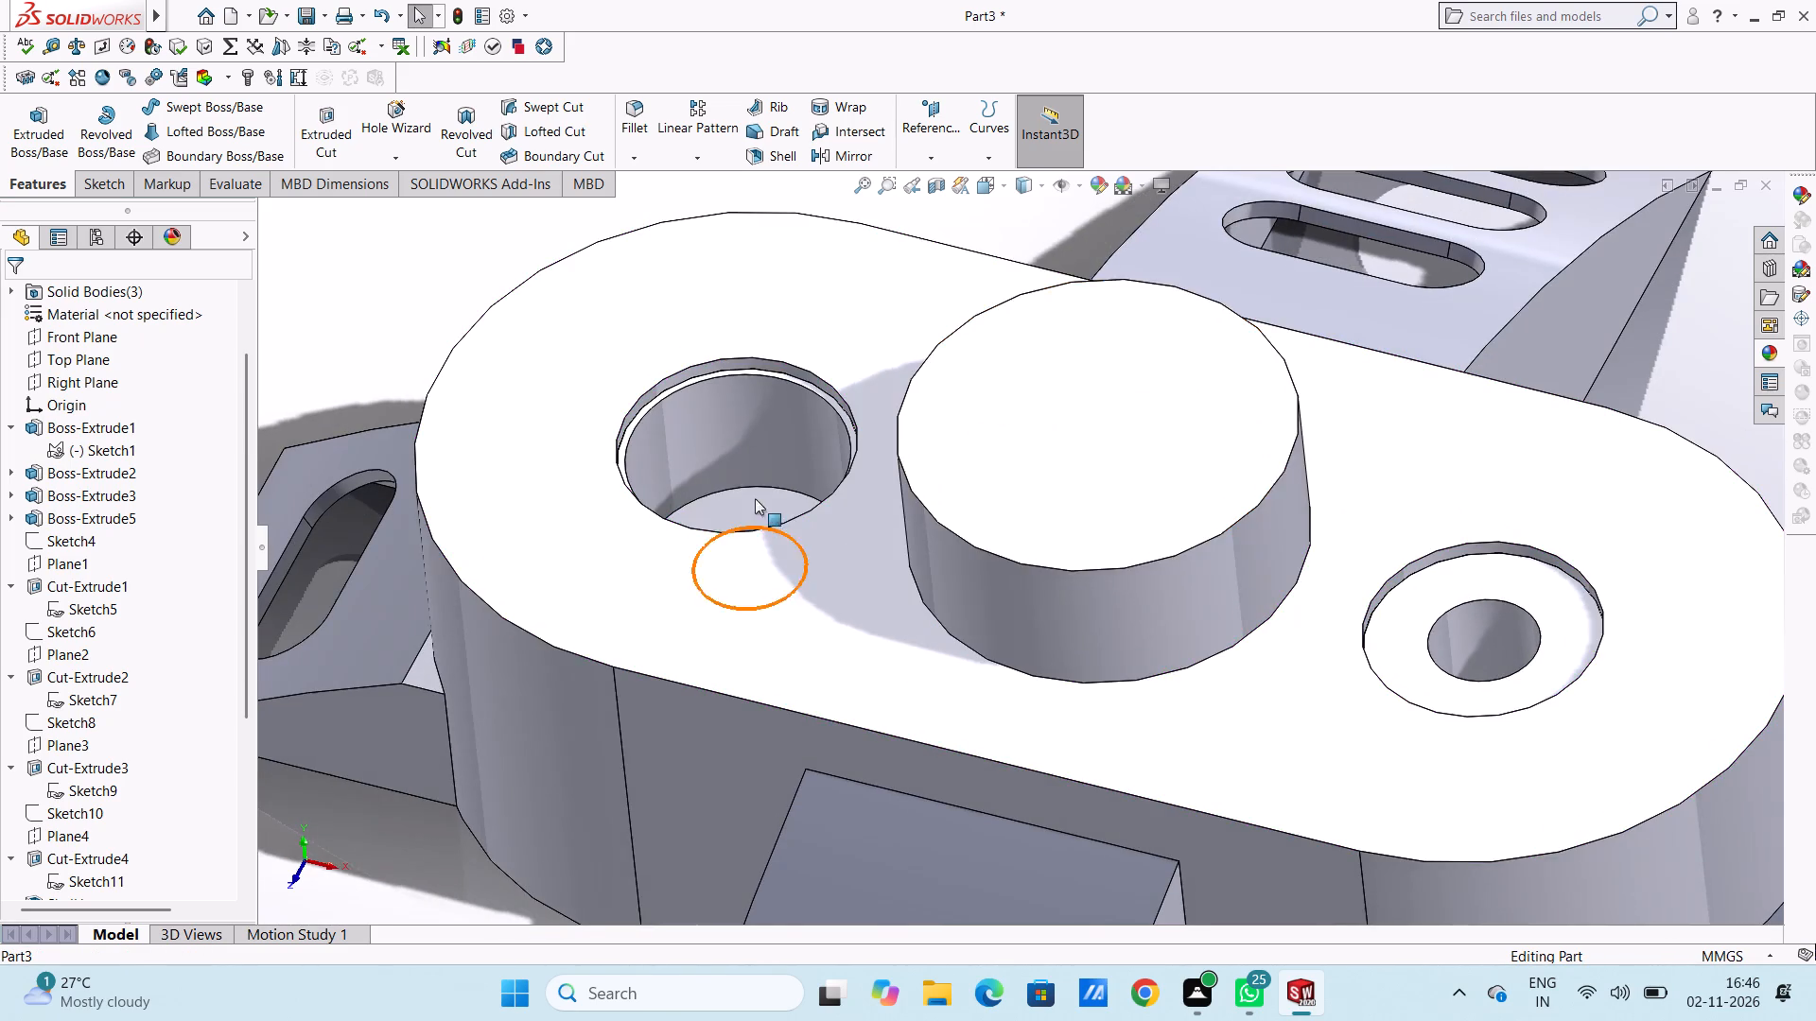
scroll(755, 484, "up", 2)
scroll(754, 483, "down", 3)
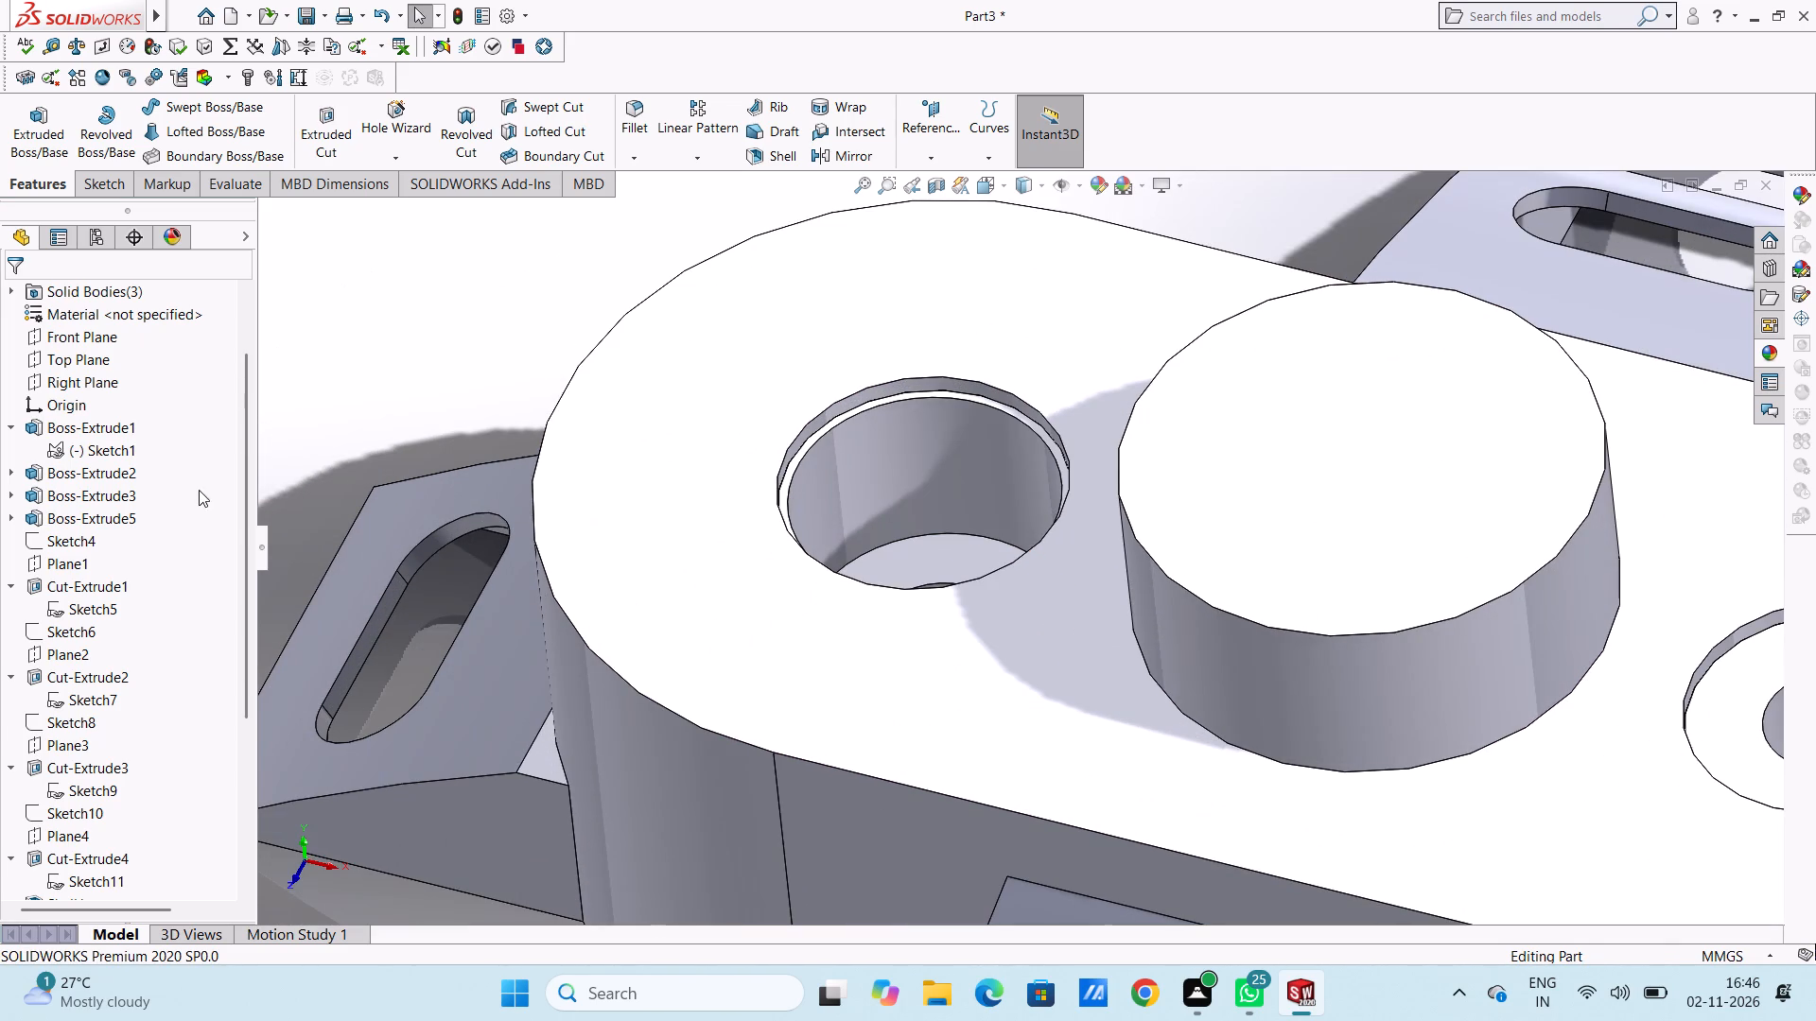
Start another extruded cut reusing the 28 mm circle sketch, beginning from the floor face of the negative-X cylinder's recess.
scroll(201, 490, "down", 5)
scroll(120, 829, "down", 4)
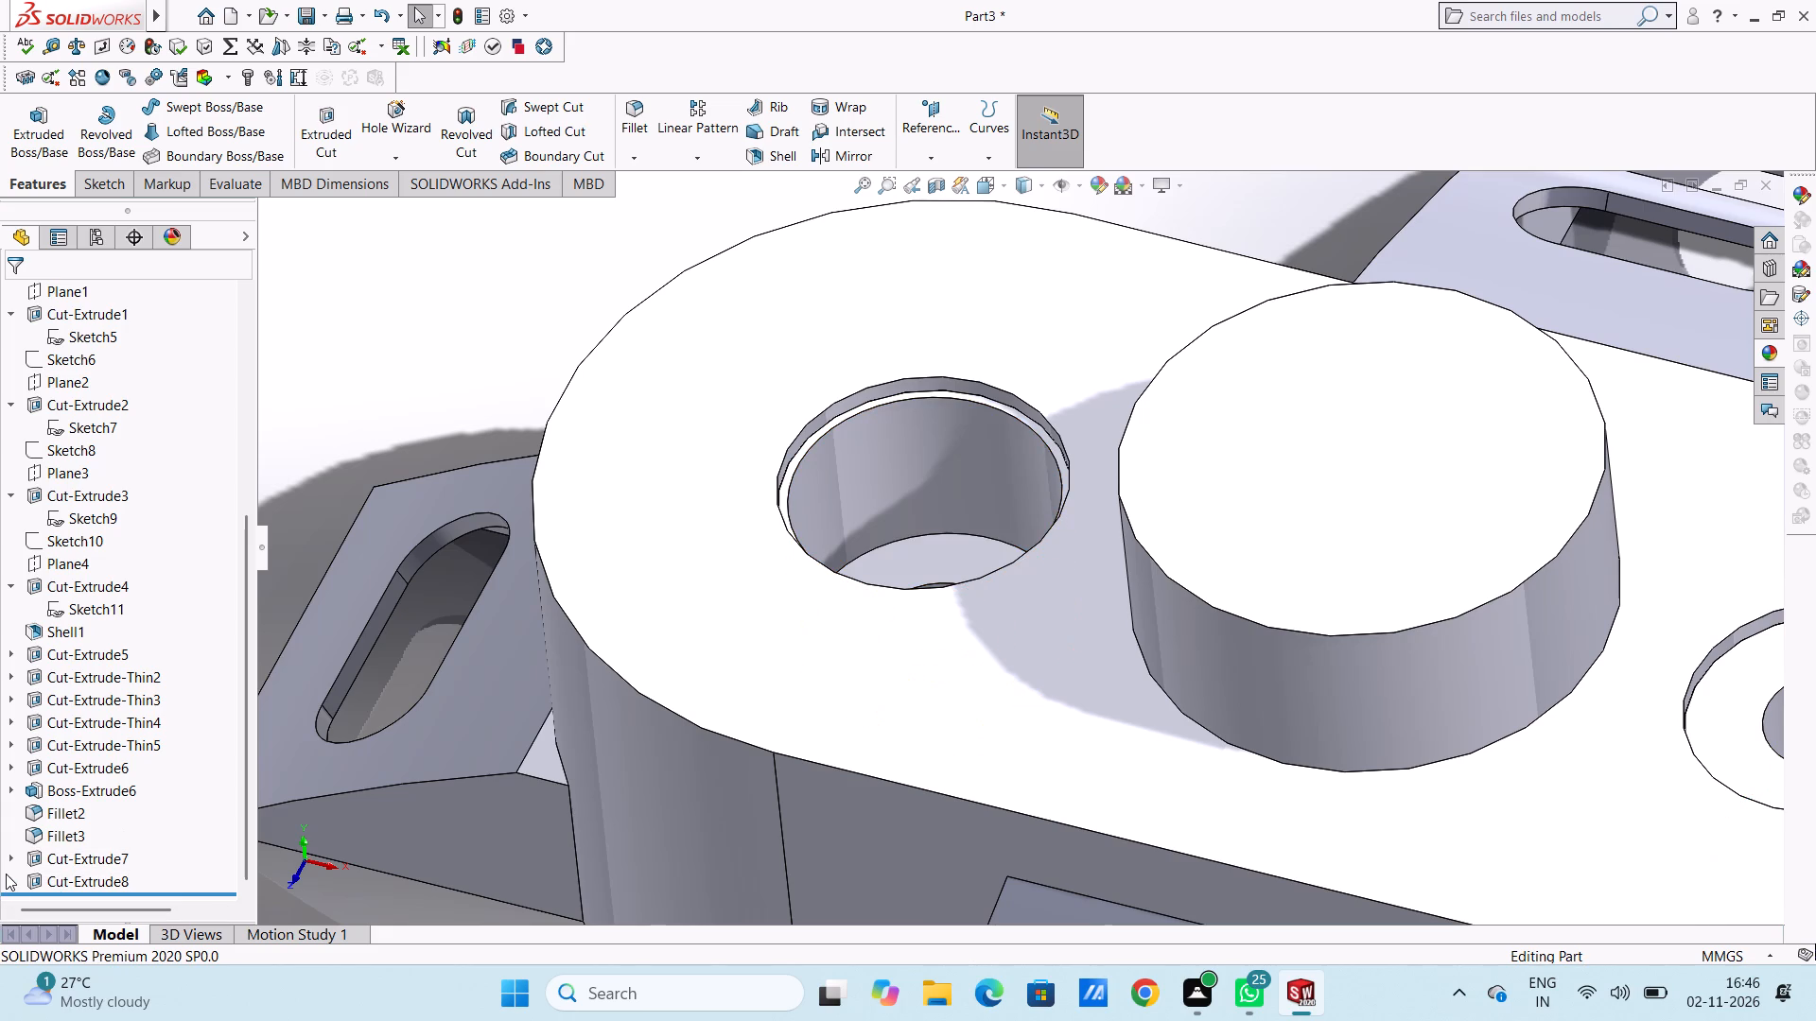
left_click(6, 874)
left_click(8, 878)
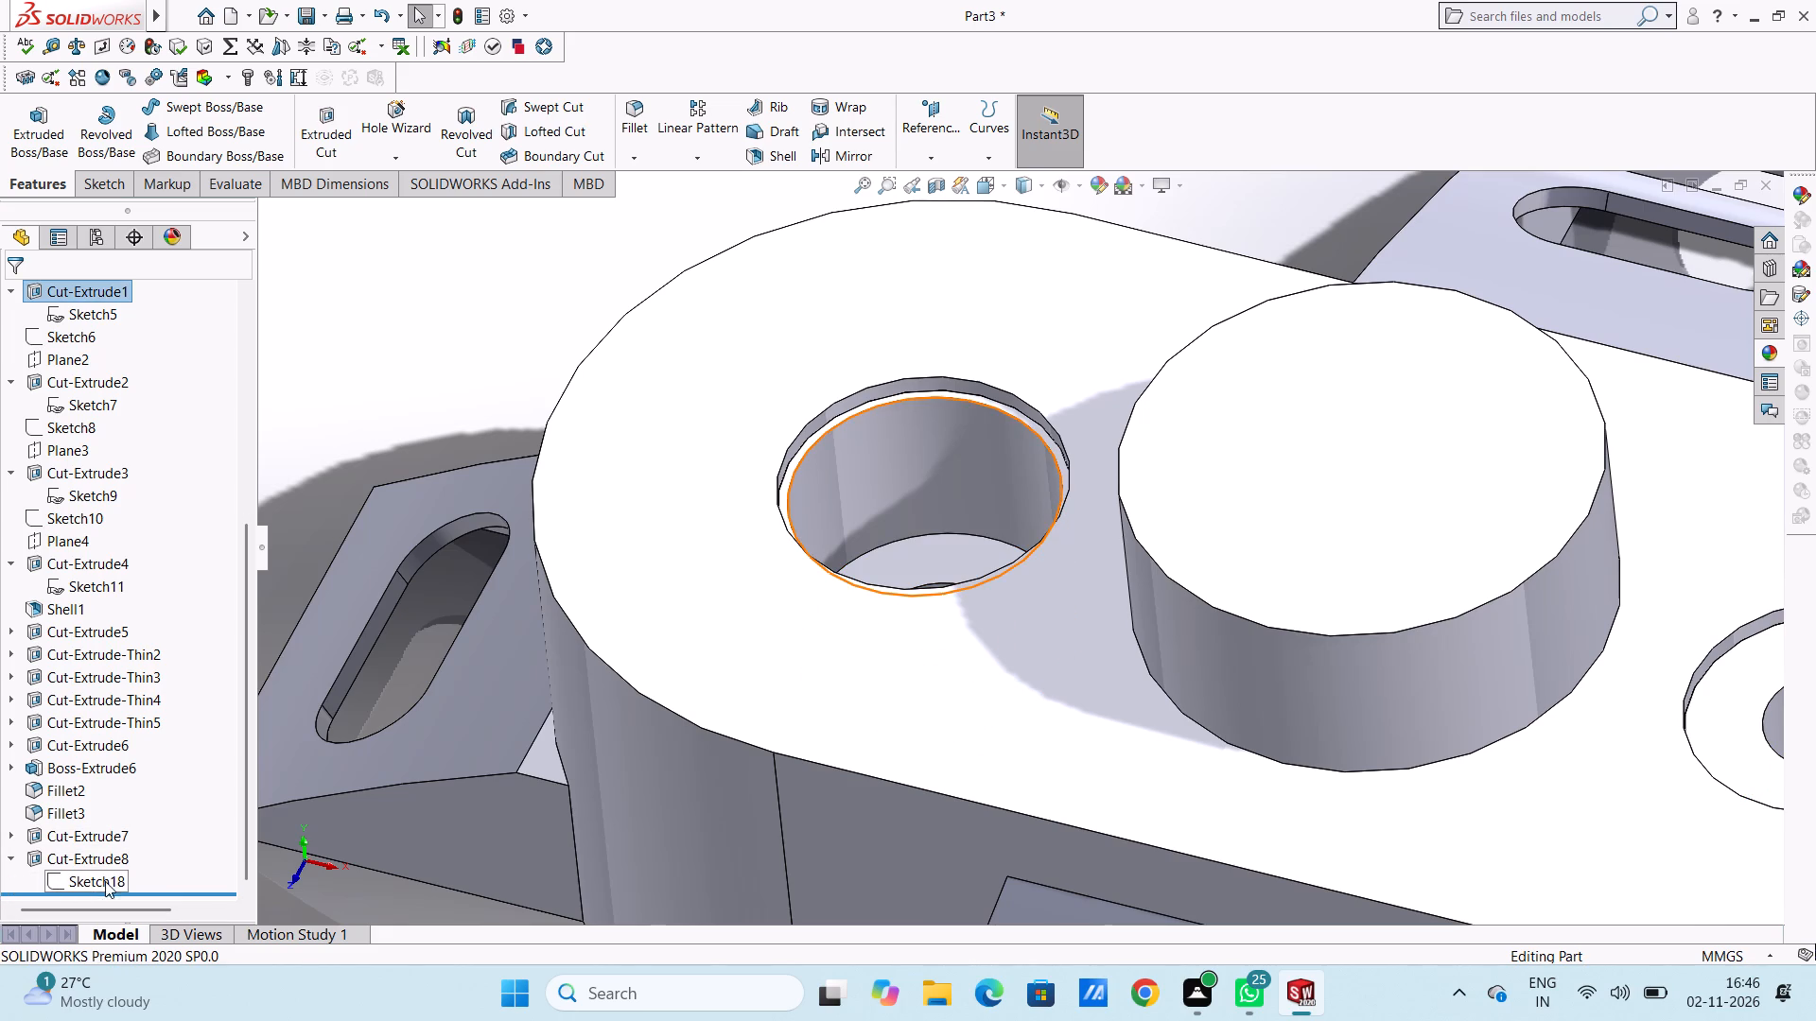
left_click(110, 873)
scroll(747, 689, "up", 5)
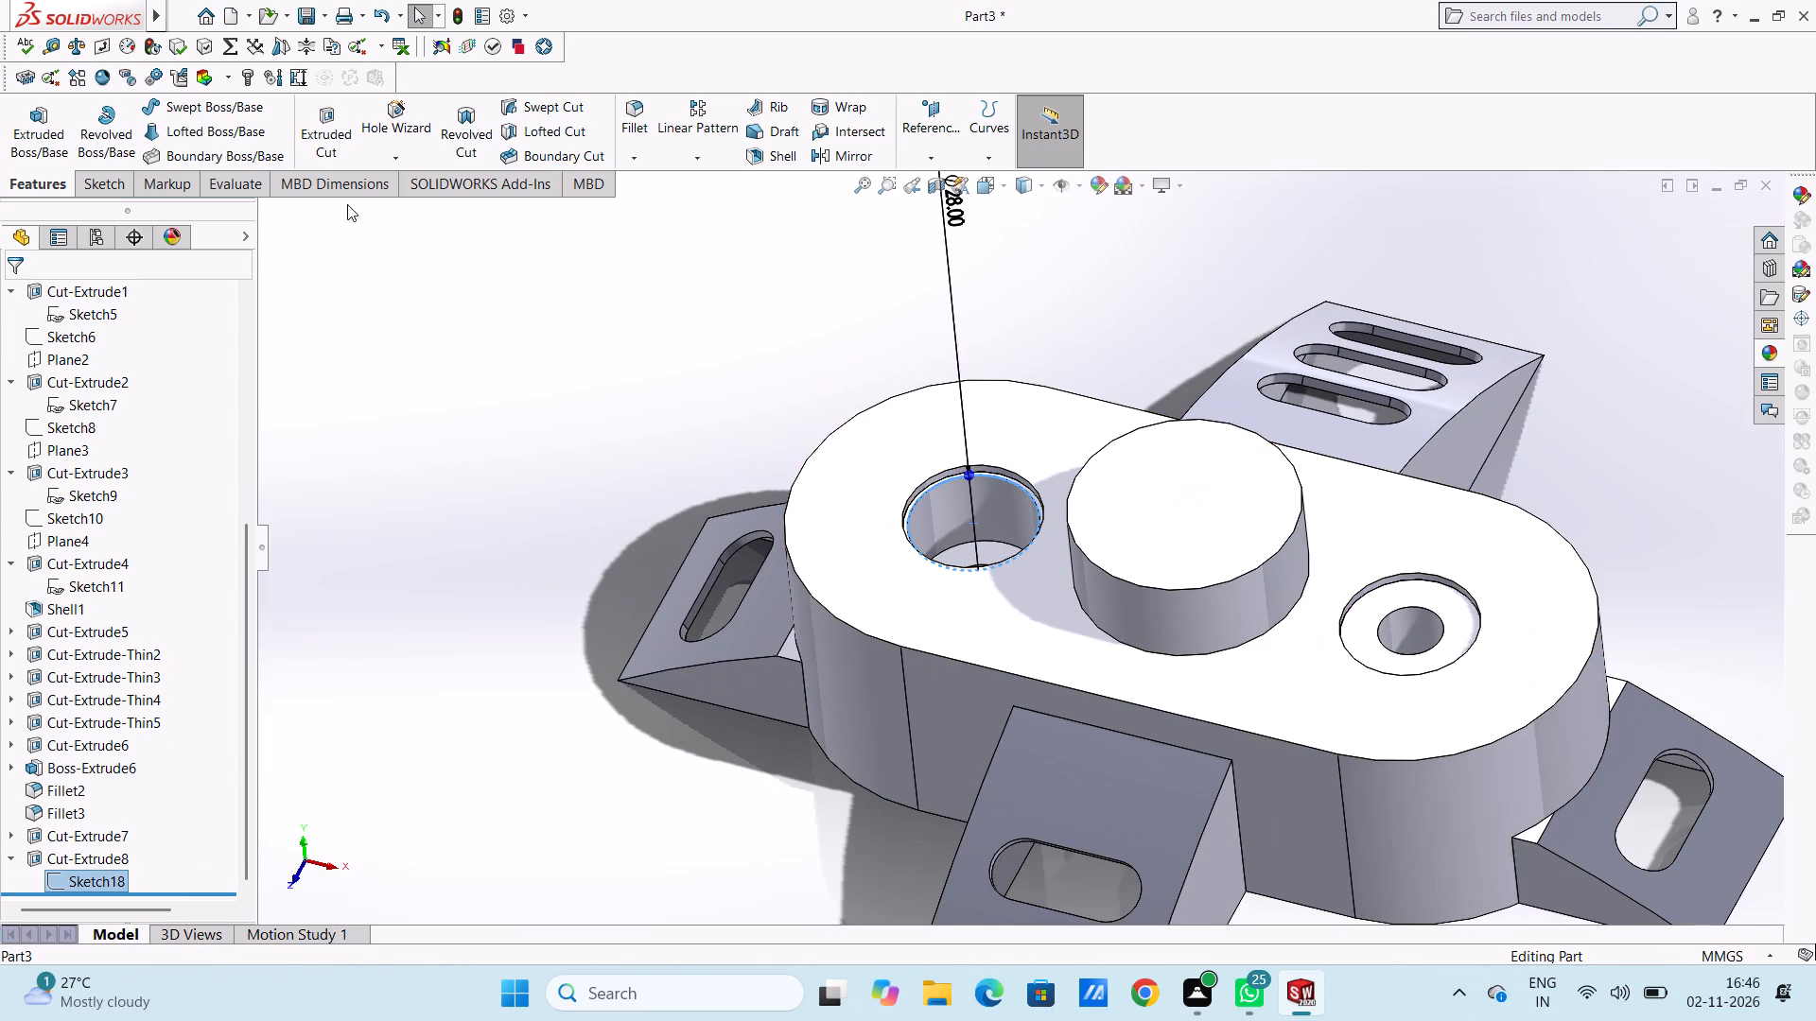
left_click(325, 126)
scroll(550, 707, "up", 4)
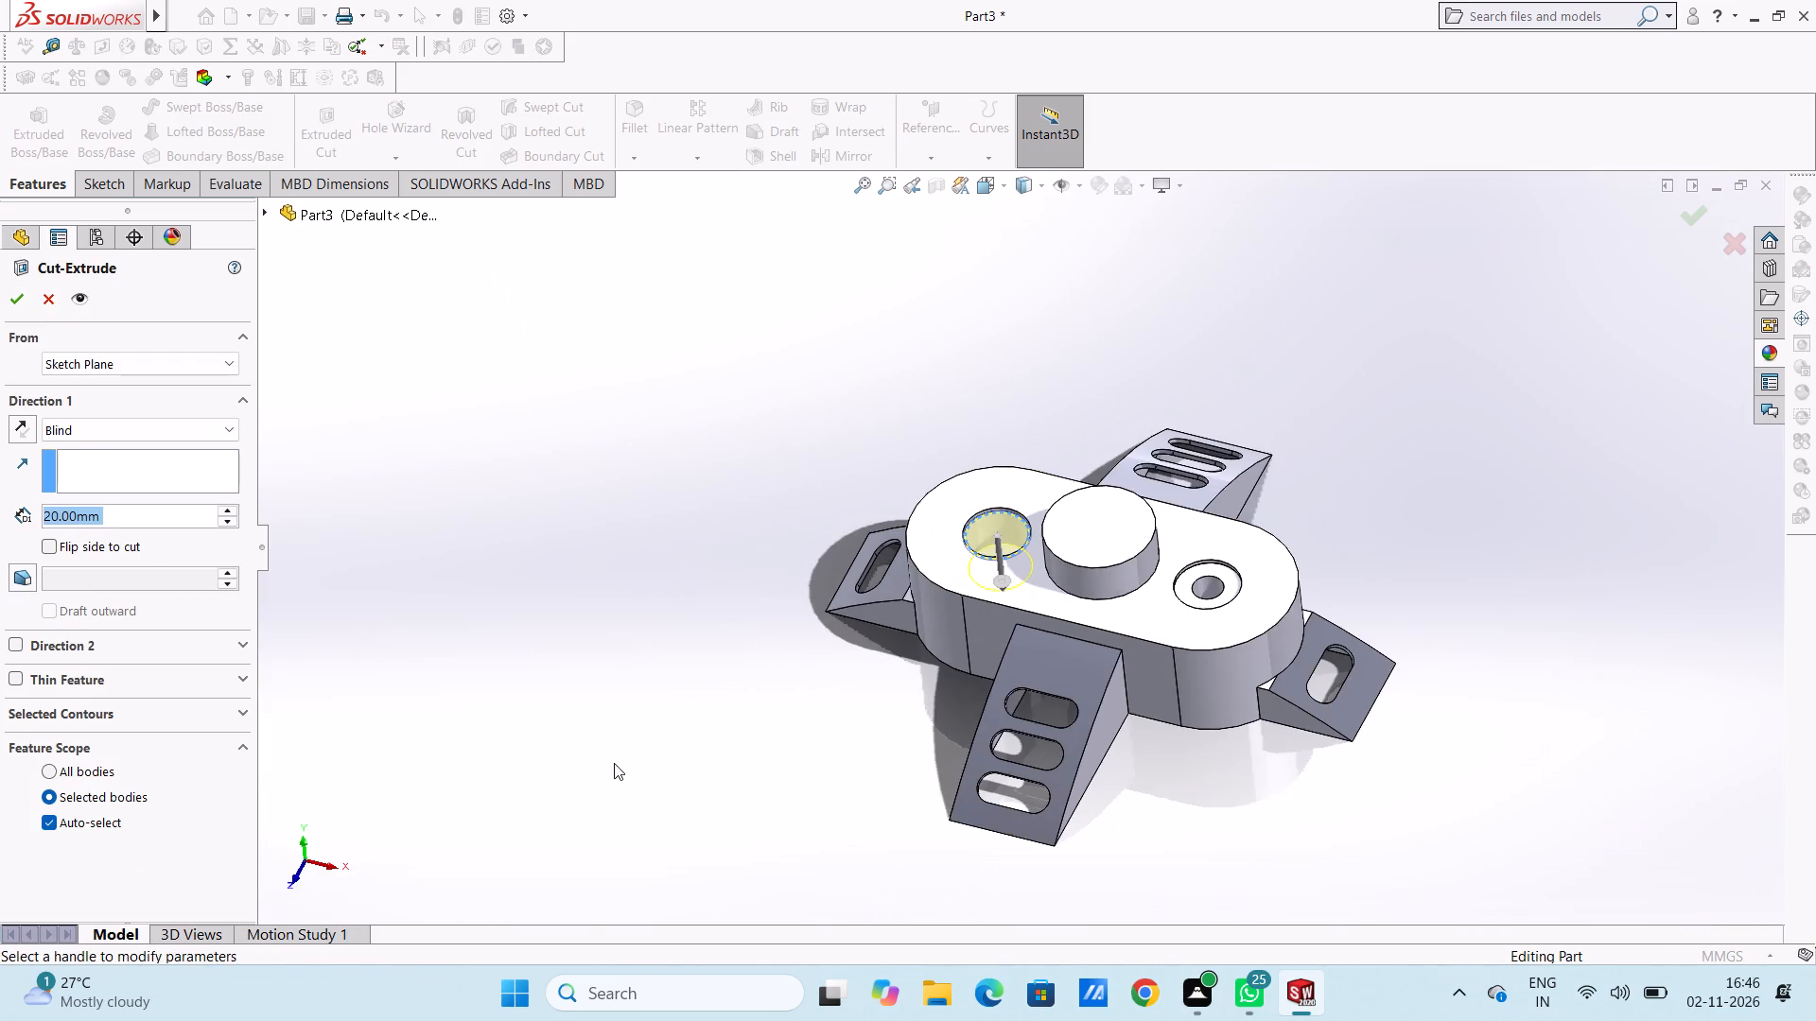
middle_click_drag(614, 763, 661, 487)
middle_click_drag(641, 698, 592, 754)
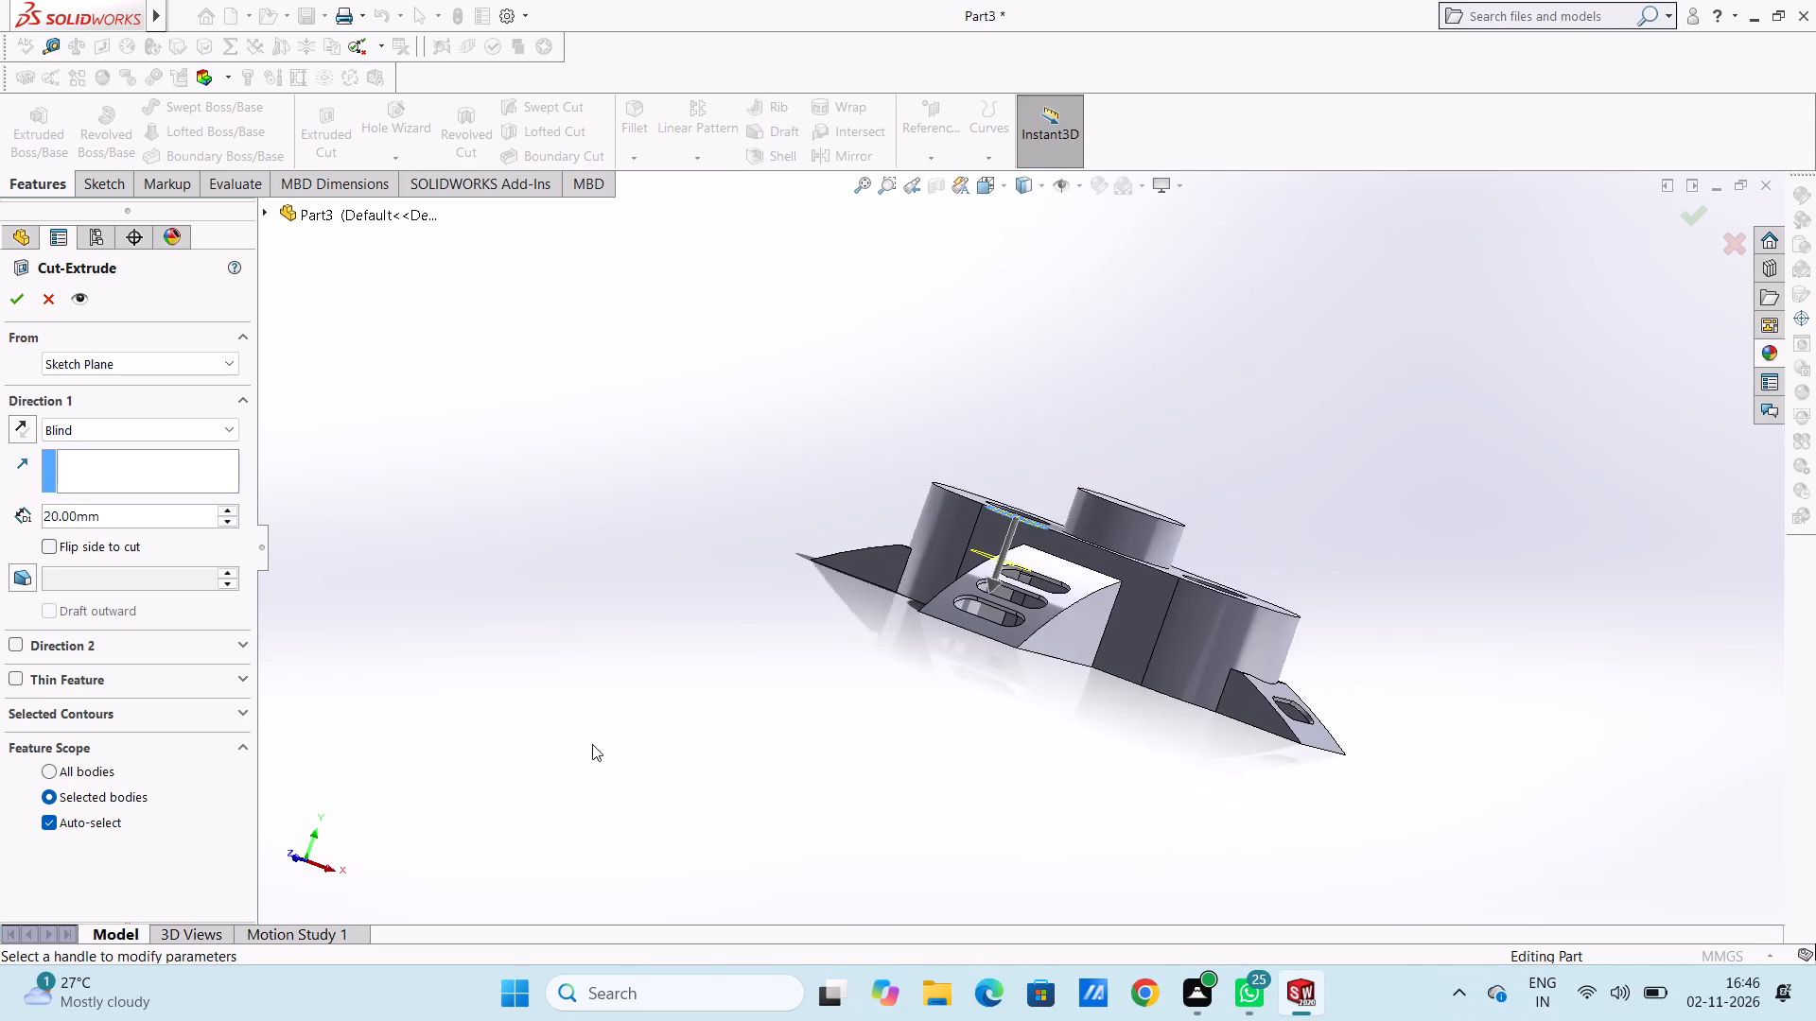
middle_click_drag(655, 518, 614, 658)
left_click(162, 361)
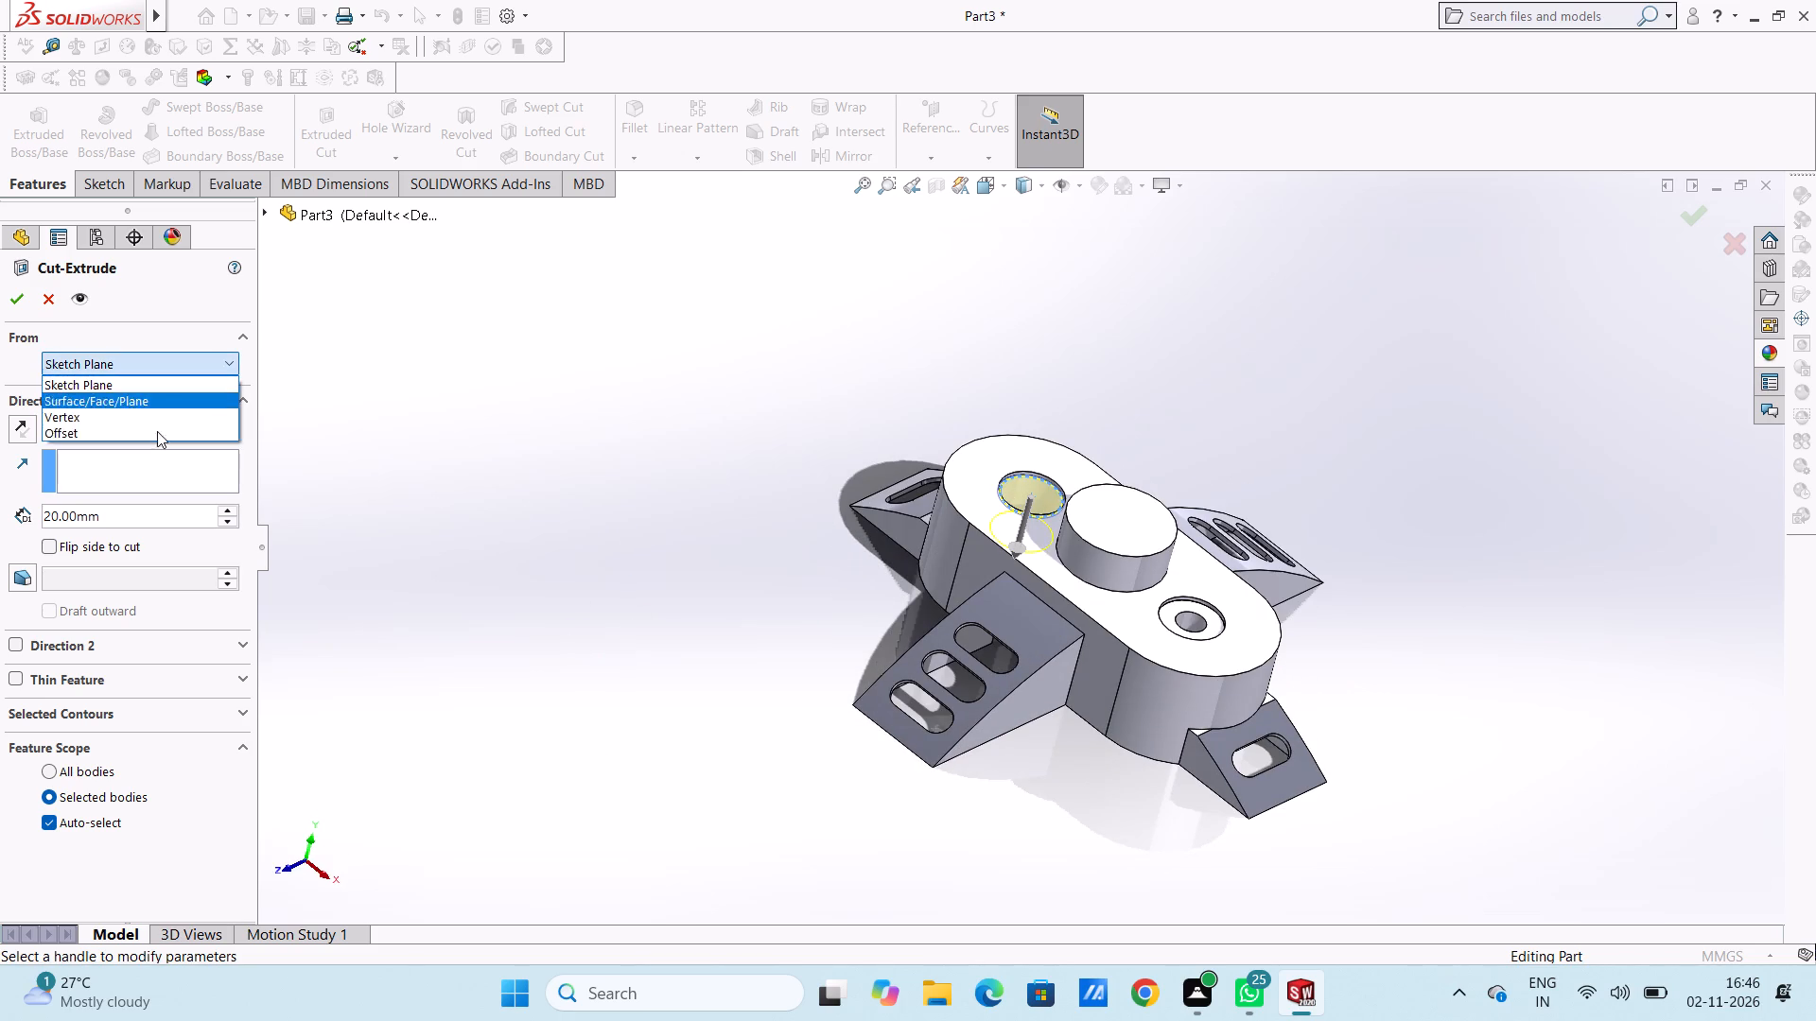
left_click(154, 399)
middle_click_drag(1245, 453, 1227, 543)
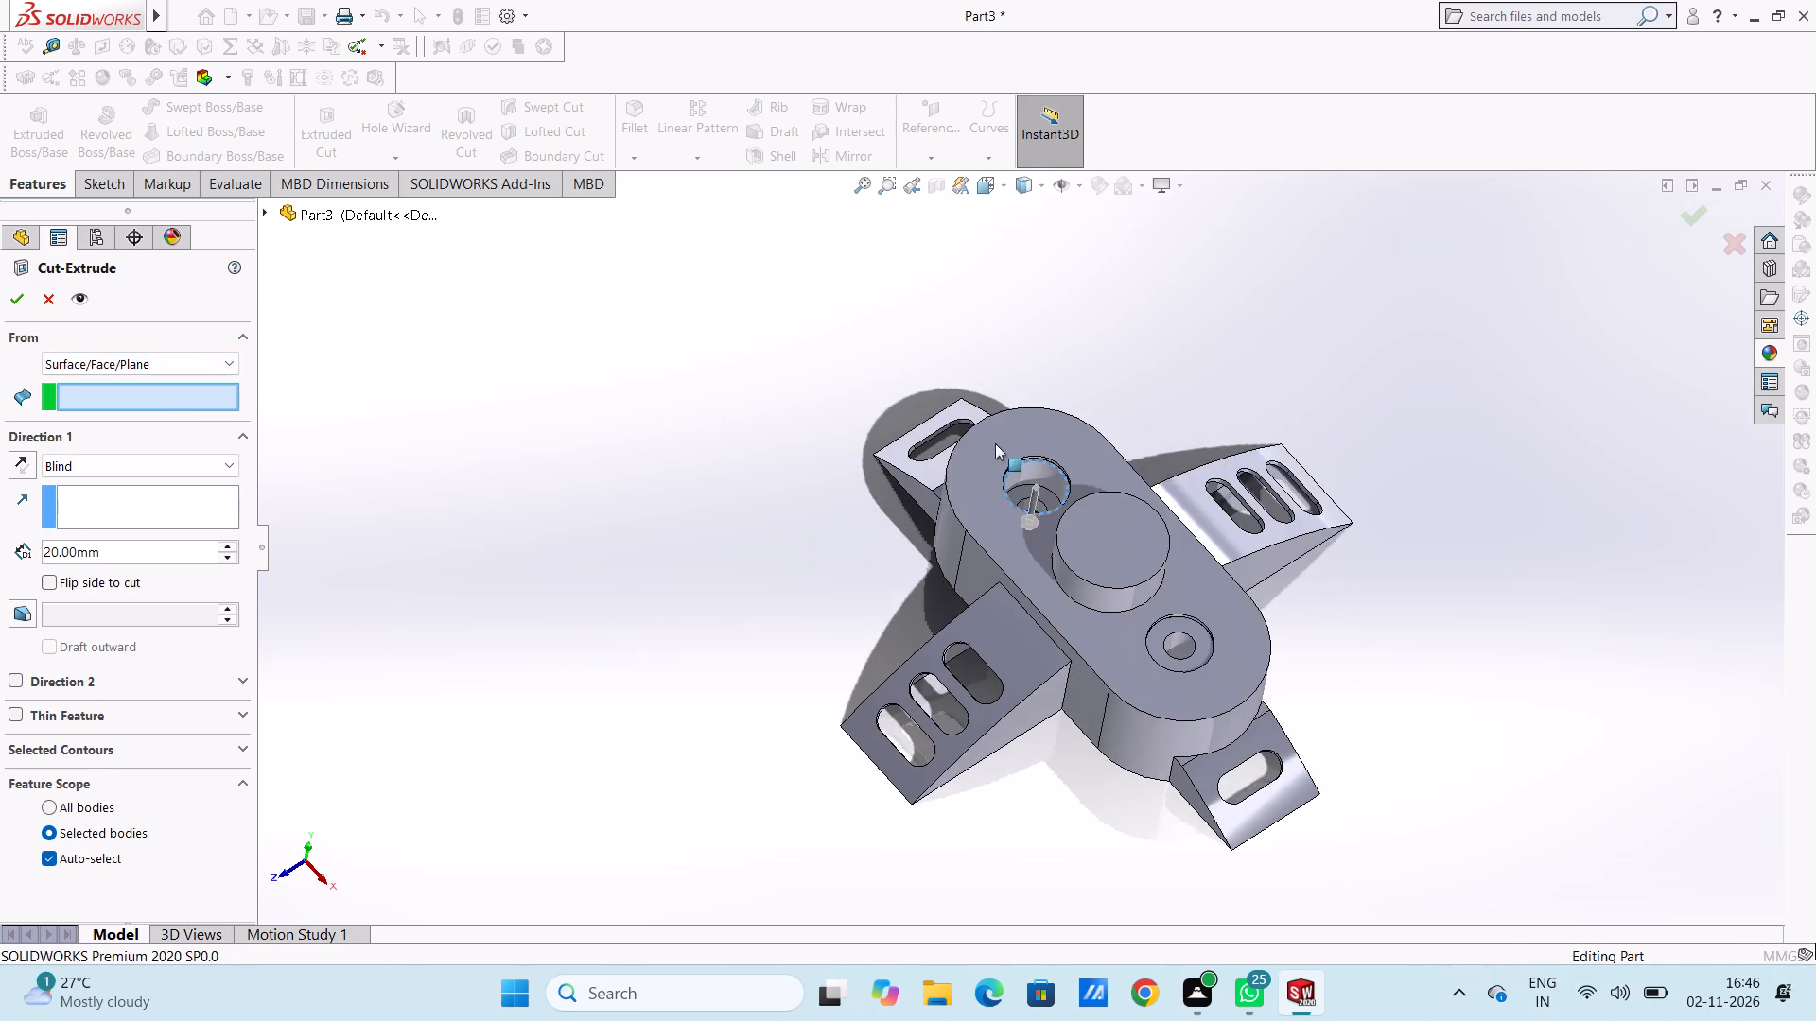
scroll(991, 437, "down", 5)
scroll(1058, 552, "down", 5)
left_click(1044, 534)
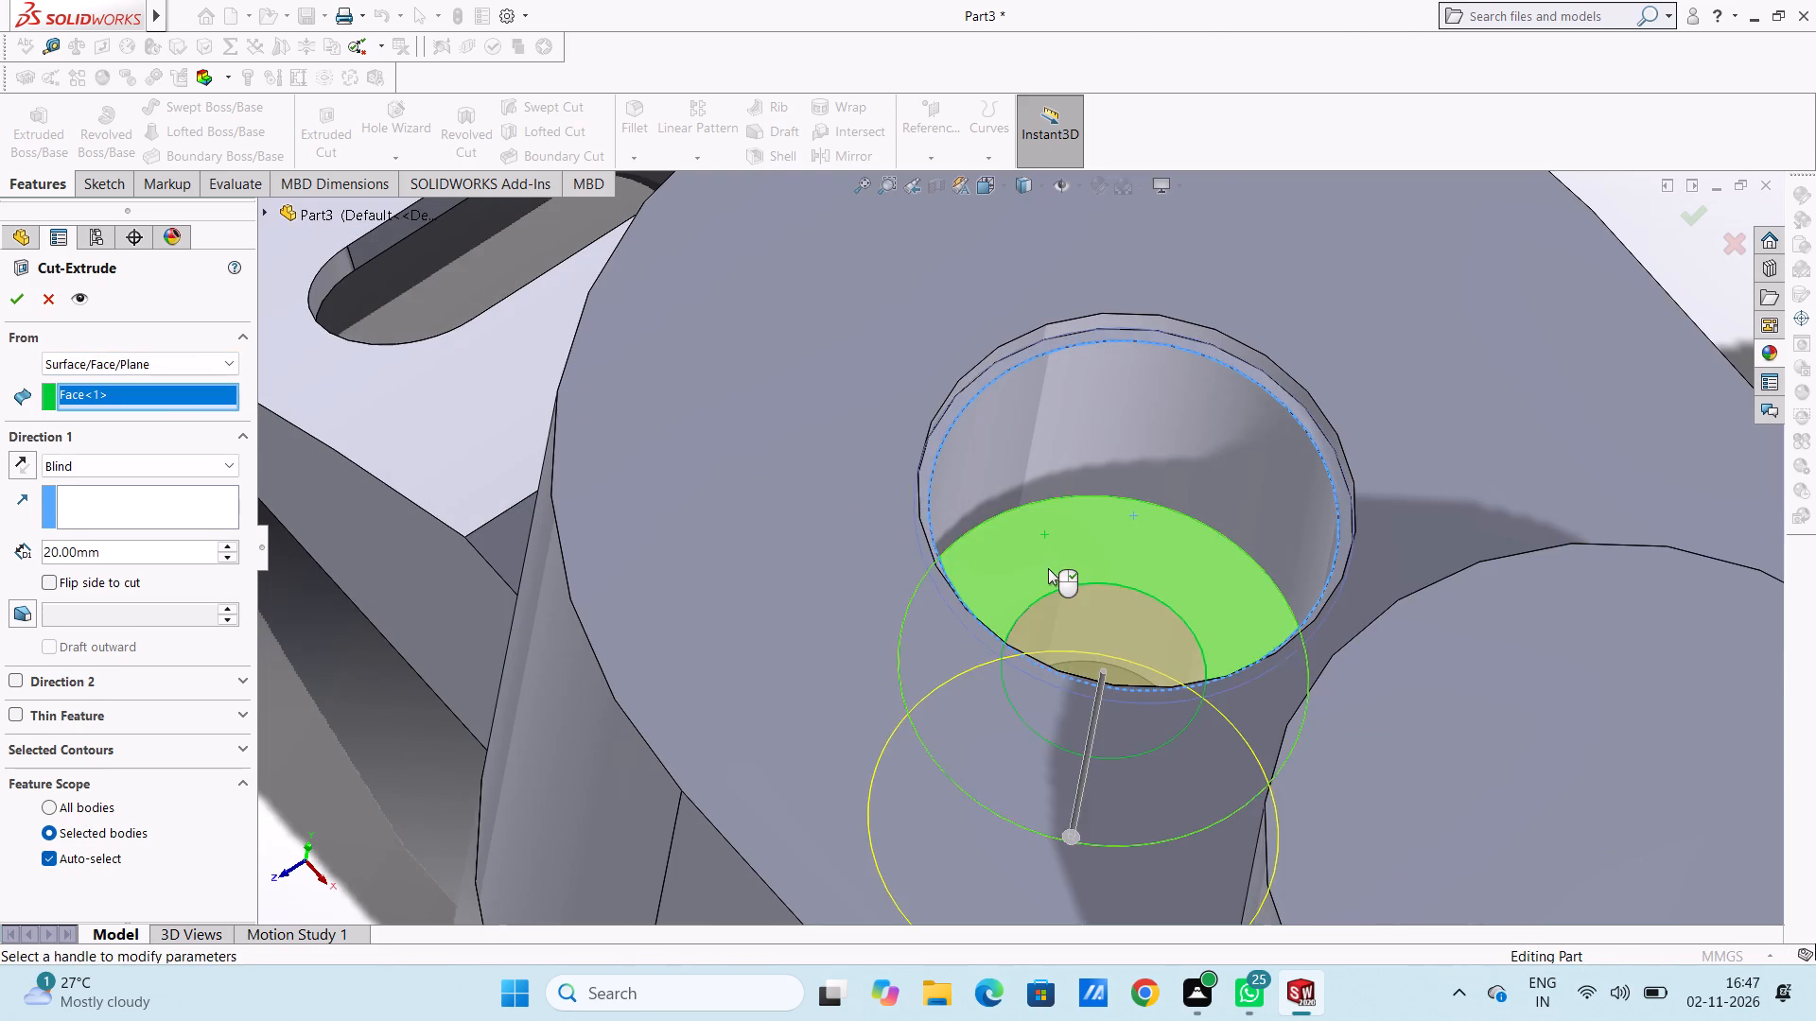
Enable draft on the new cut below the negative-X recess floor and set its blind depth to 10 mm.
scroll(1048, 568, "up", 11)
scroll(908, 671, "up", 5)
middle_click_drag(847, 723, 870, 511)
middle_click_drag(901, 670, 910, 598)
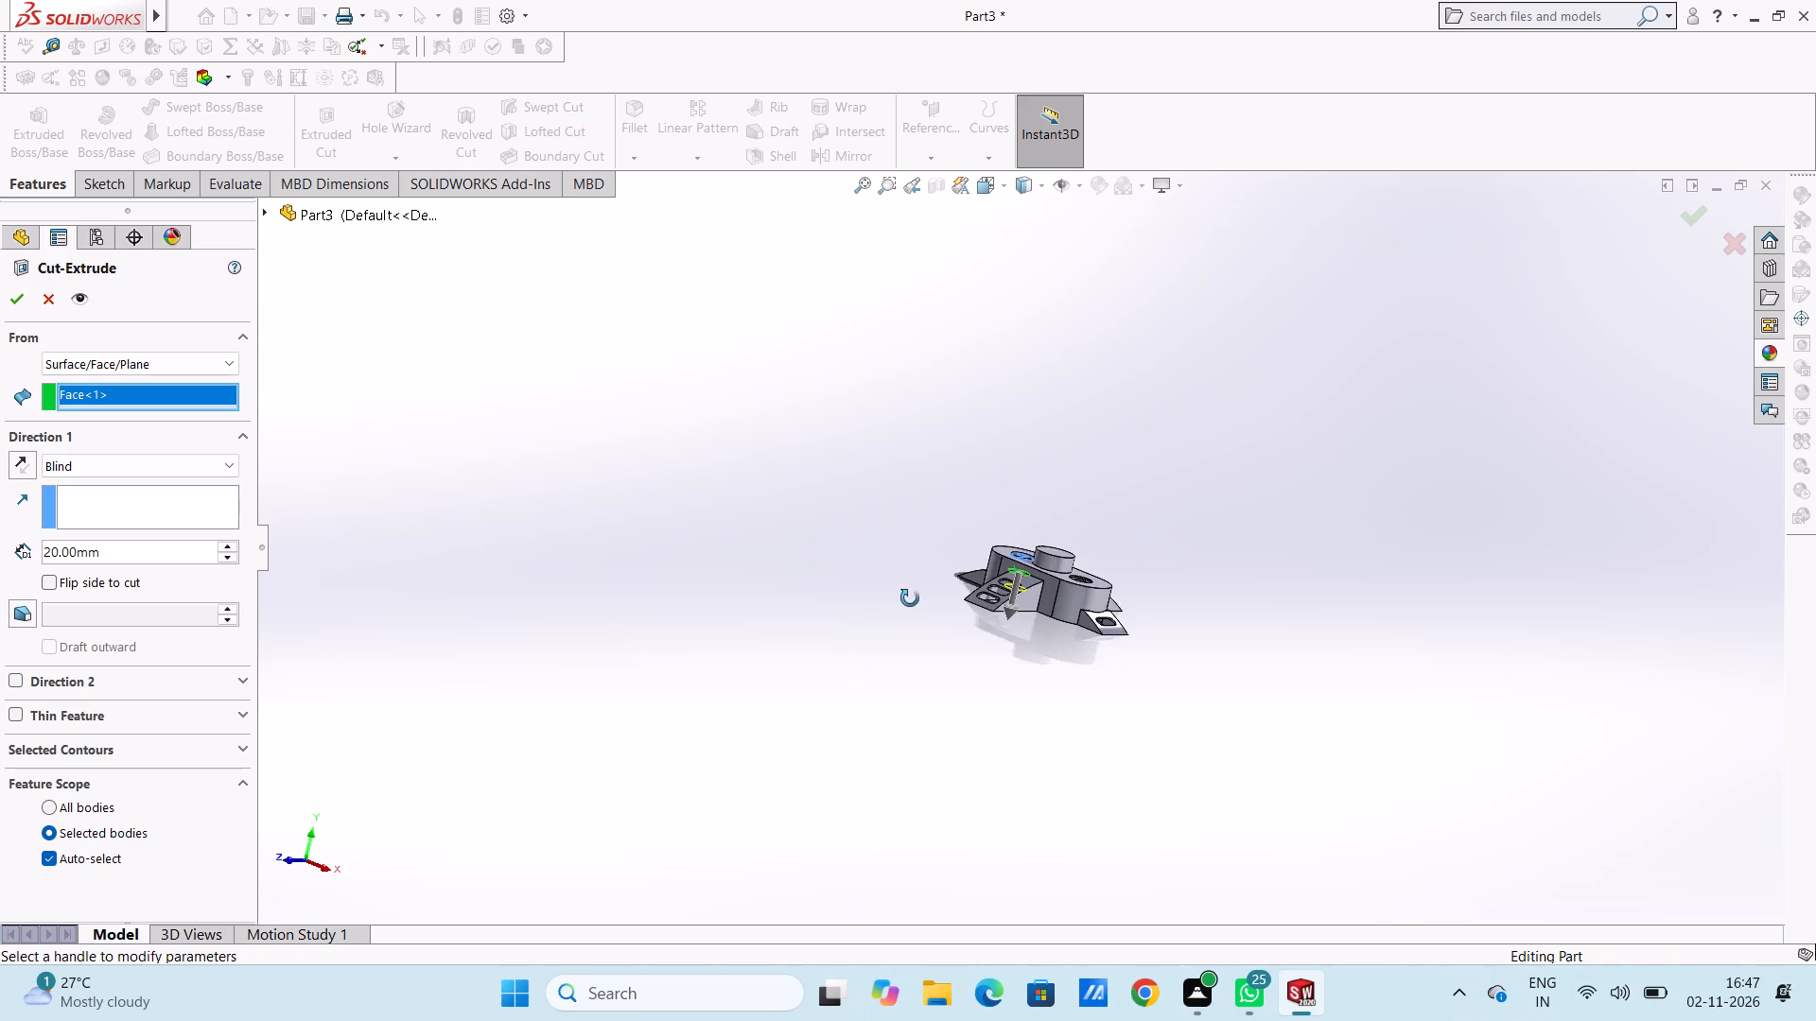
middle_click_drag(910, 598, 931, 447)
middle_click_drag(928, 587, 926, 545)
middle_click_drag(904, 535, 872, 526)
scroll(1137, 647, "down", 6)
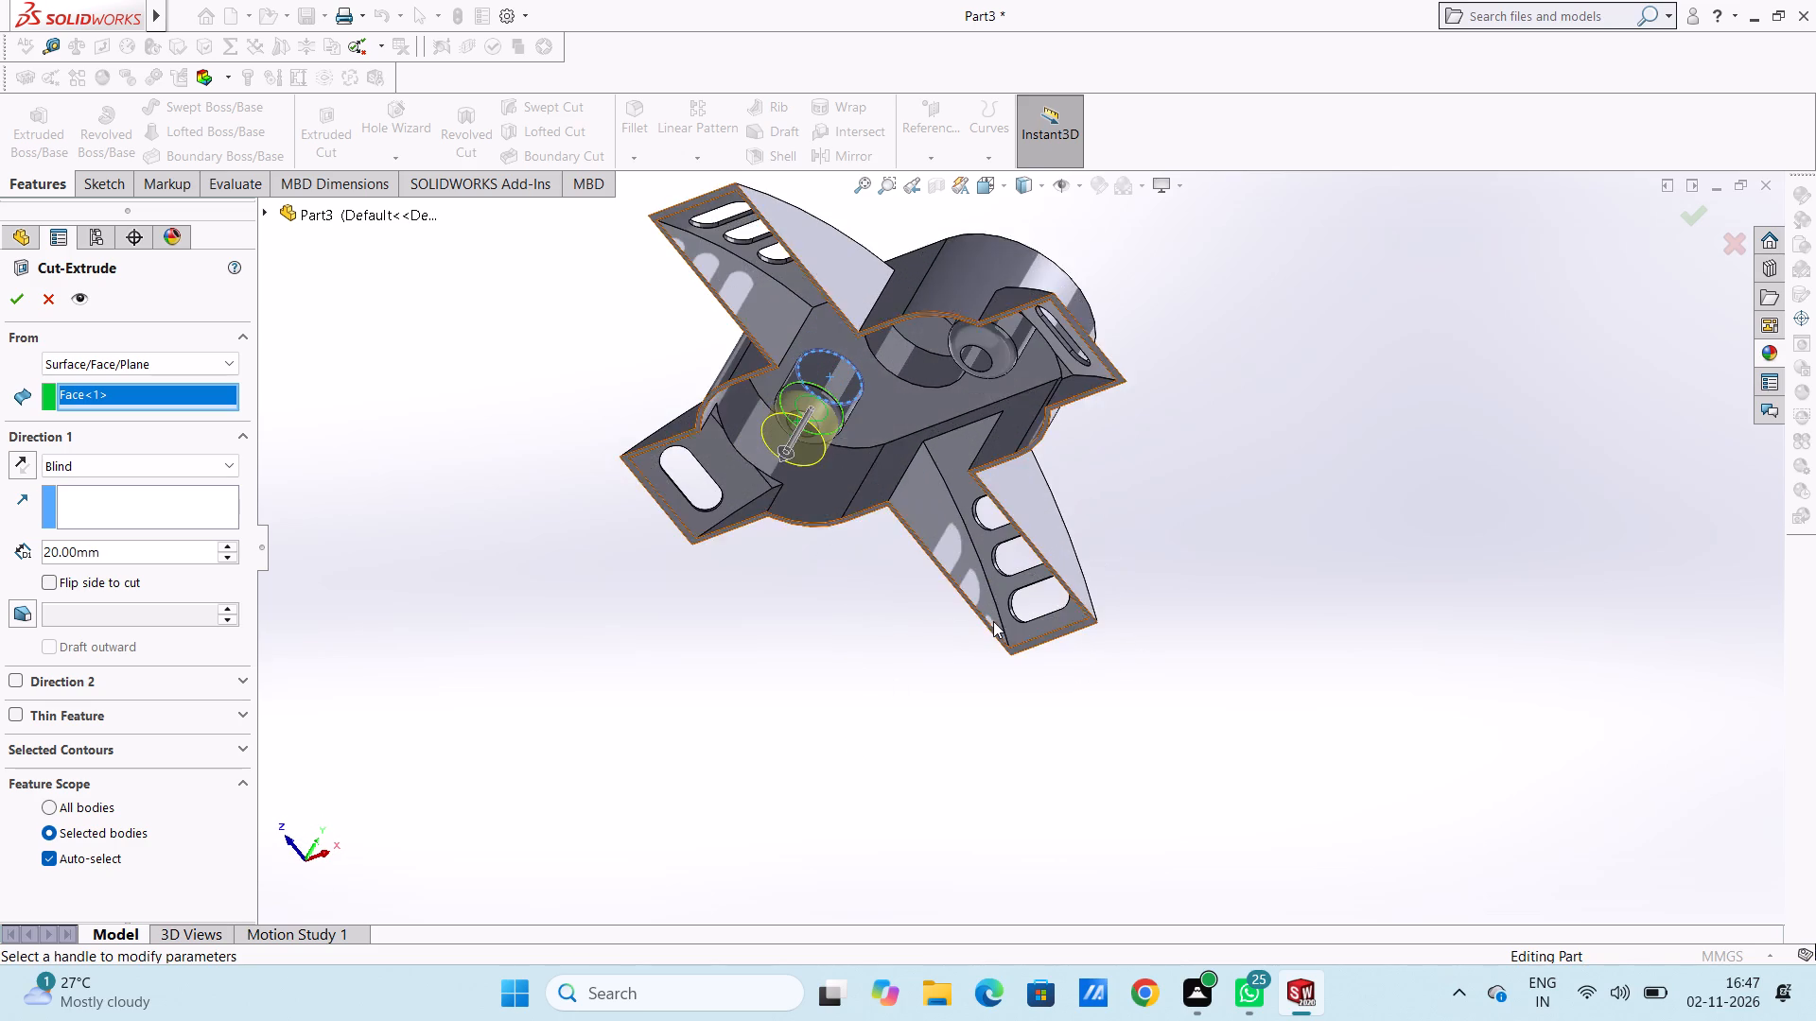
scroll(751, 373, "down", 4)
middle_click_drag(770, 421, 748, 510)
middle_click_drag(725, 517, 725, 517)
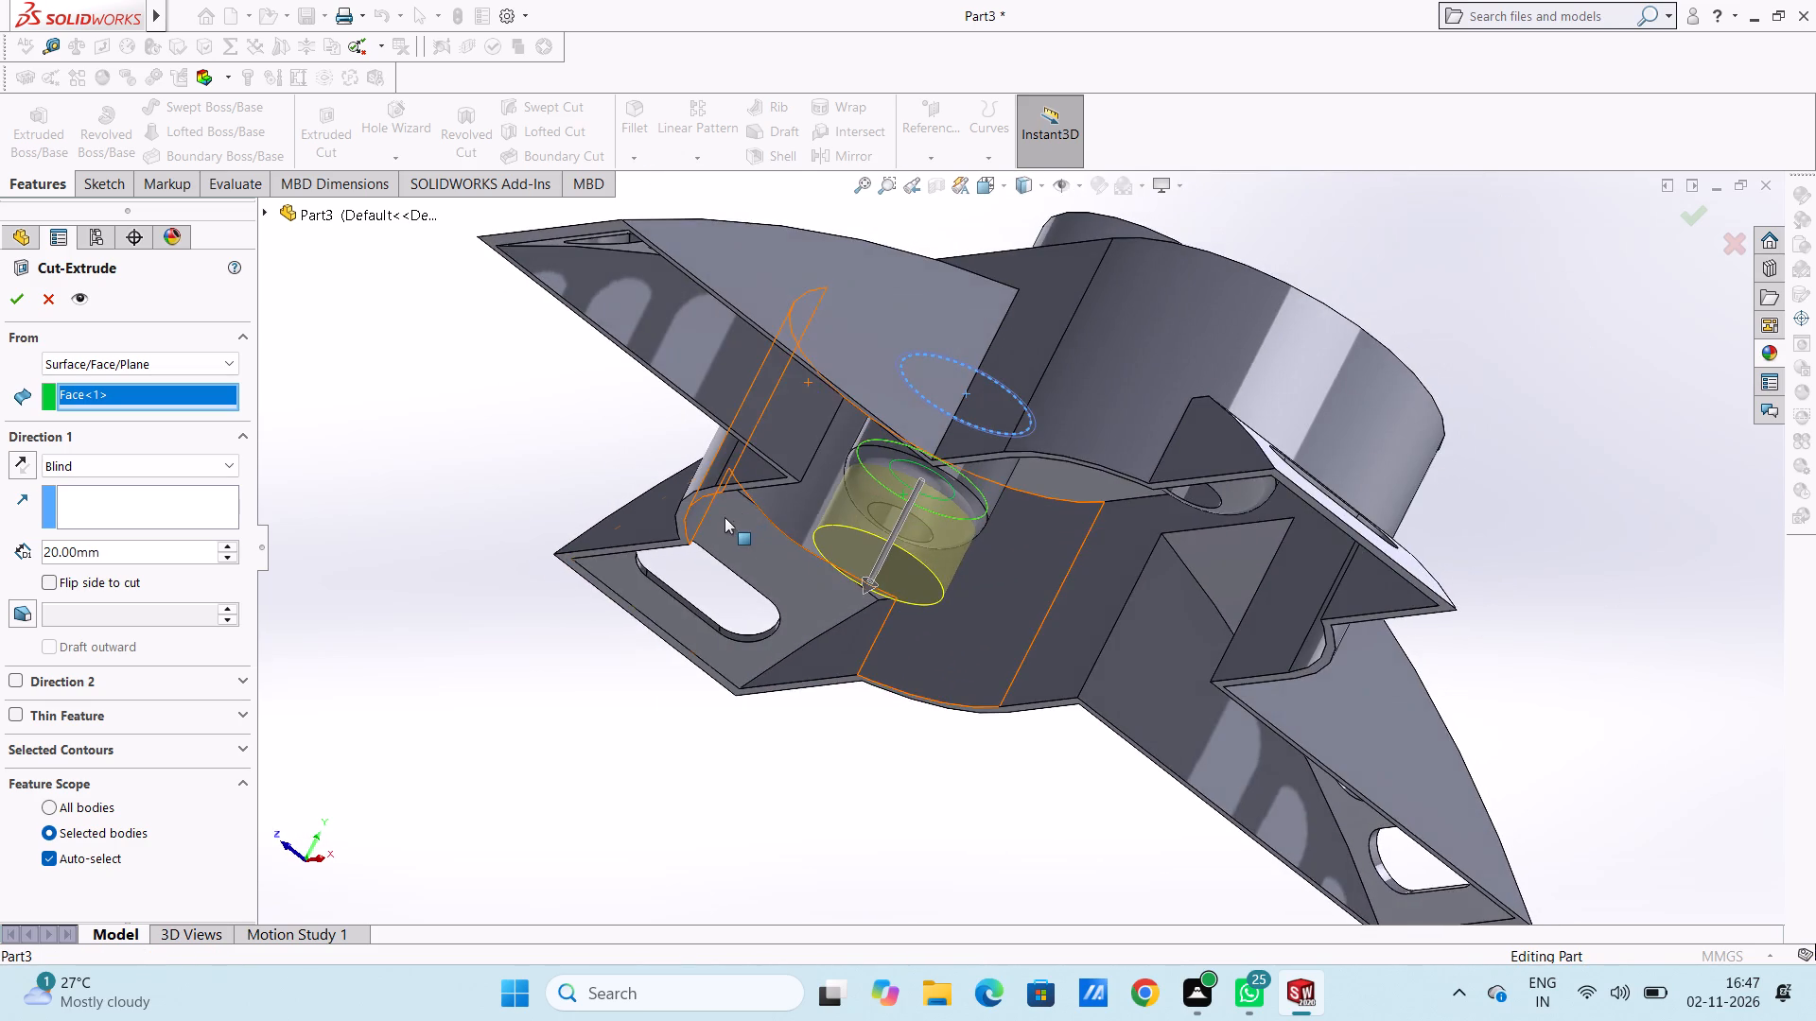
middle_click_drag(725, 517, 701, 517)
scroll(717, 517, "down", 1)
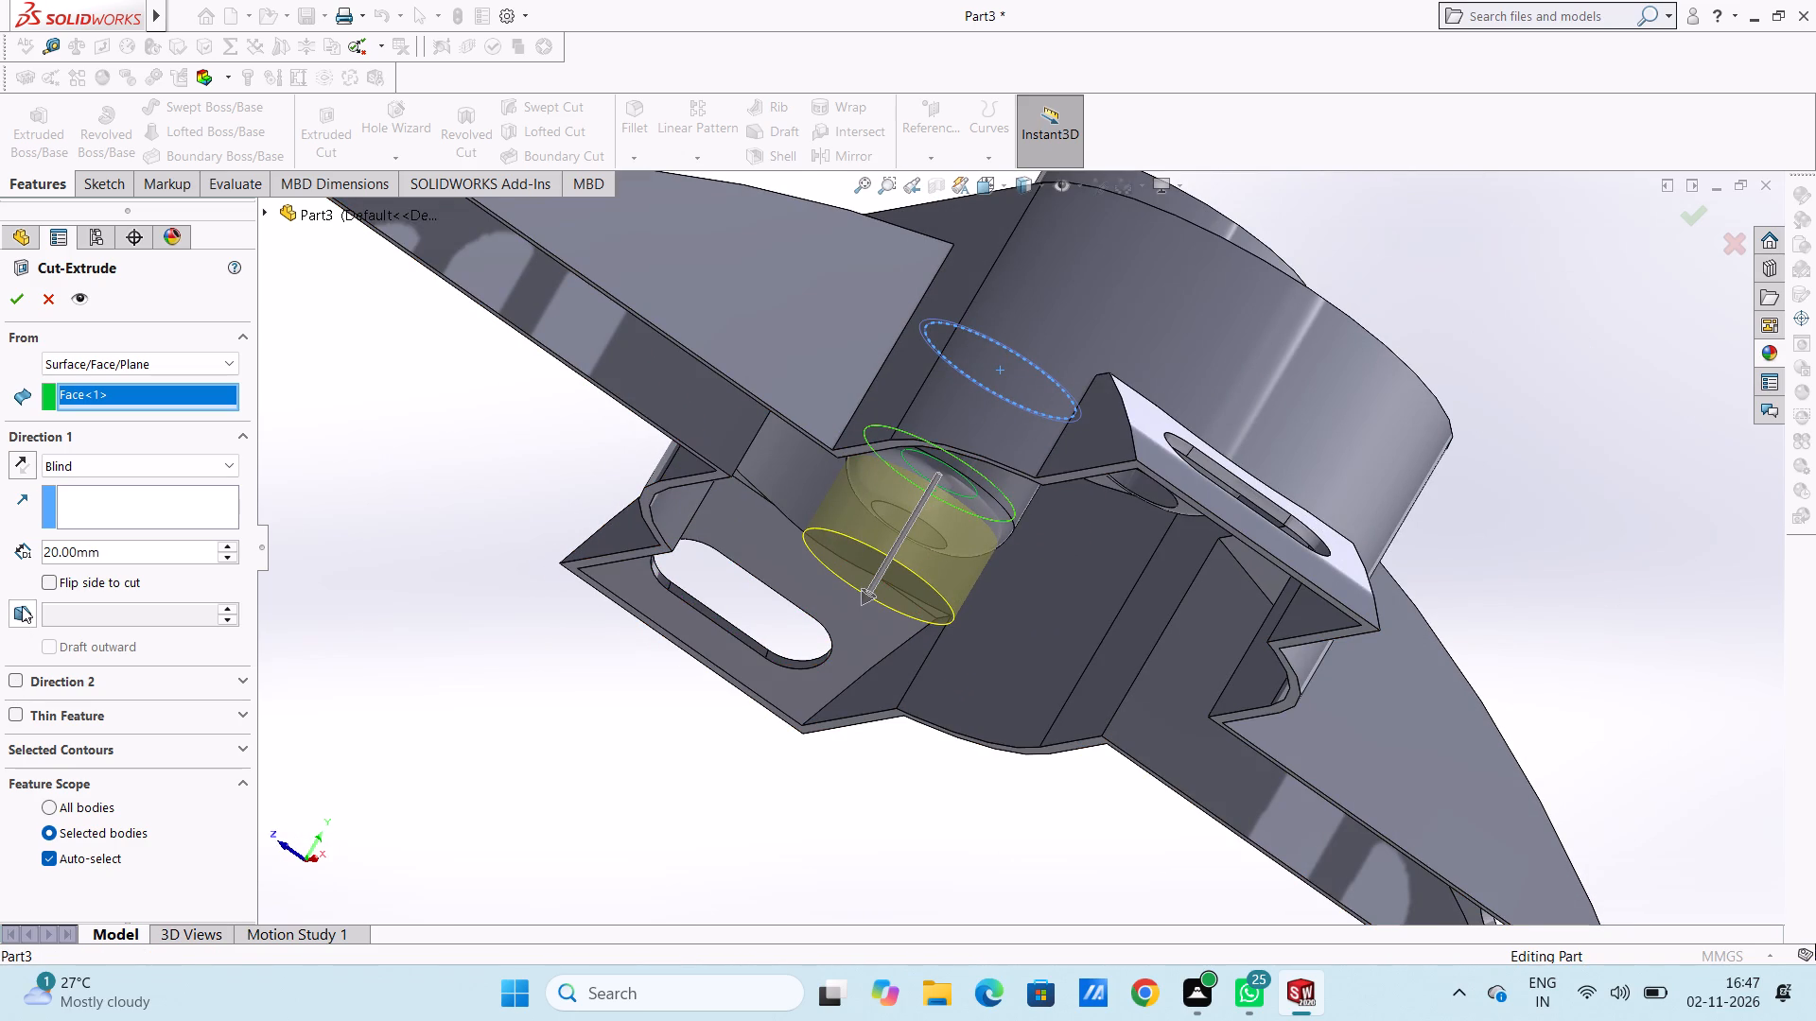
left_click(22, 606)
double_click(176, 552)
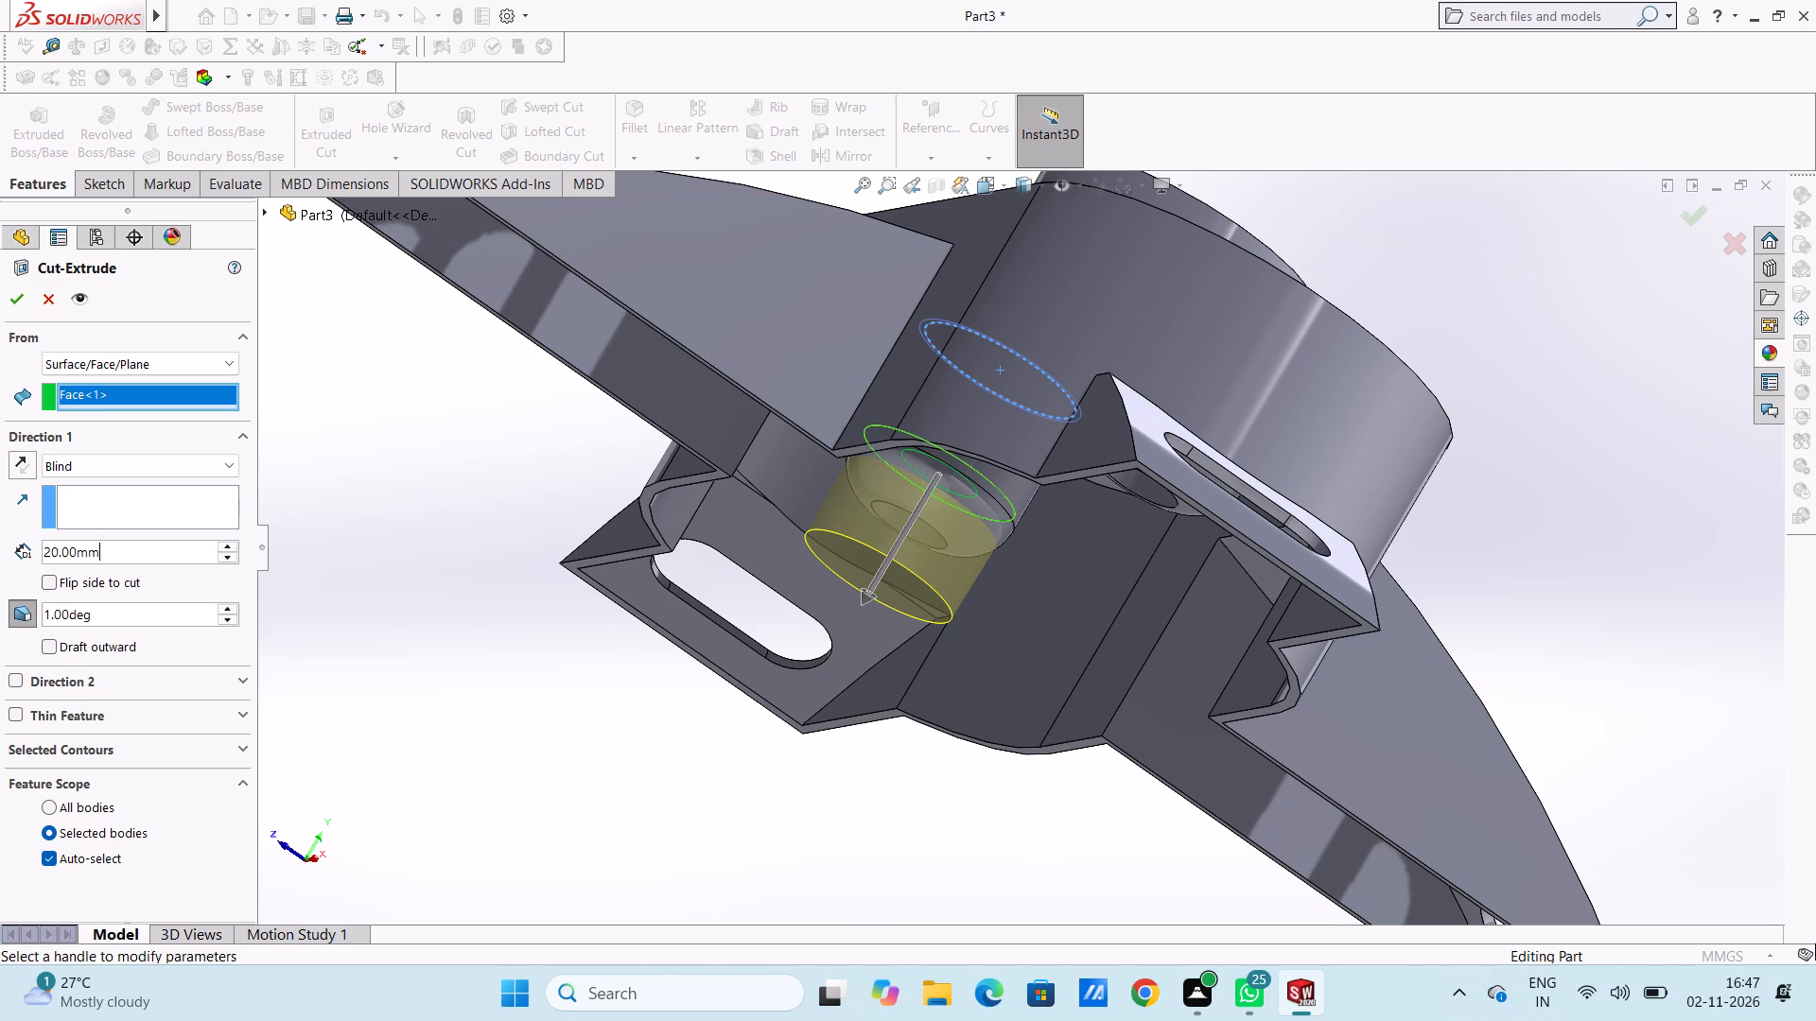
type("10")
key("Return")
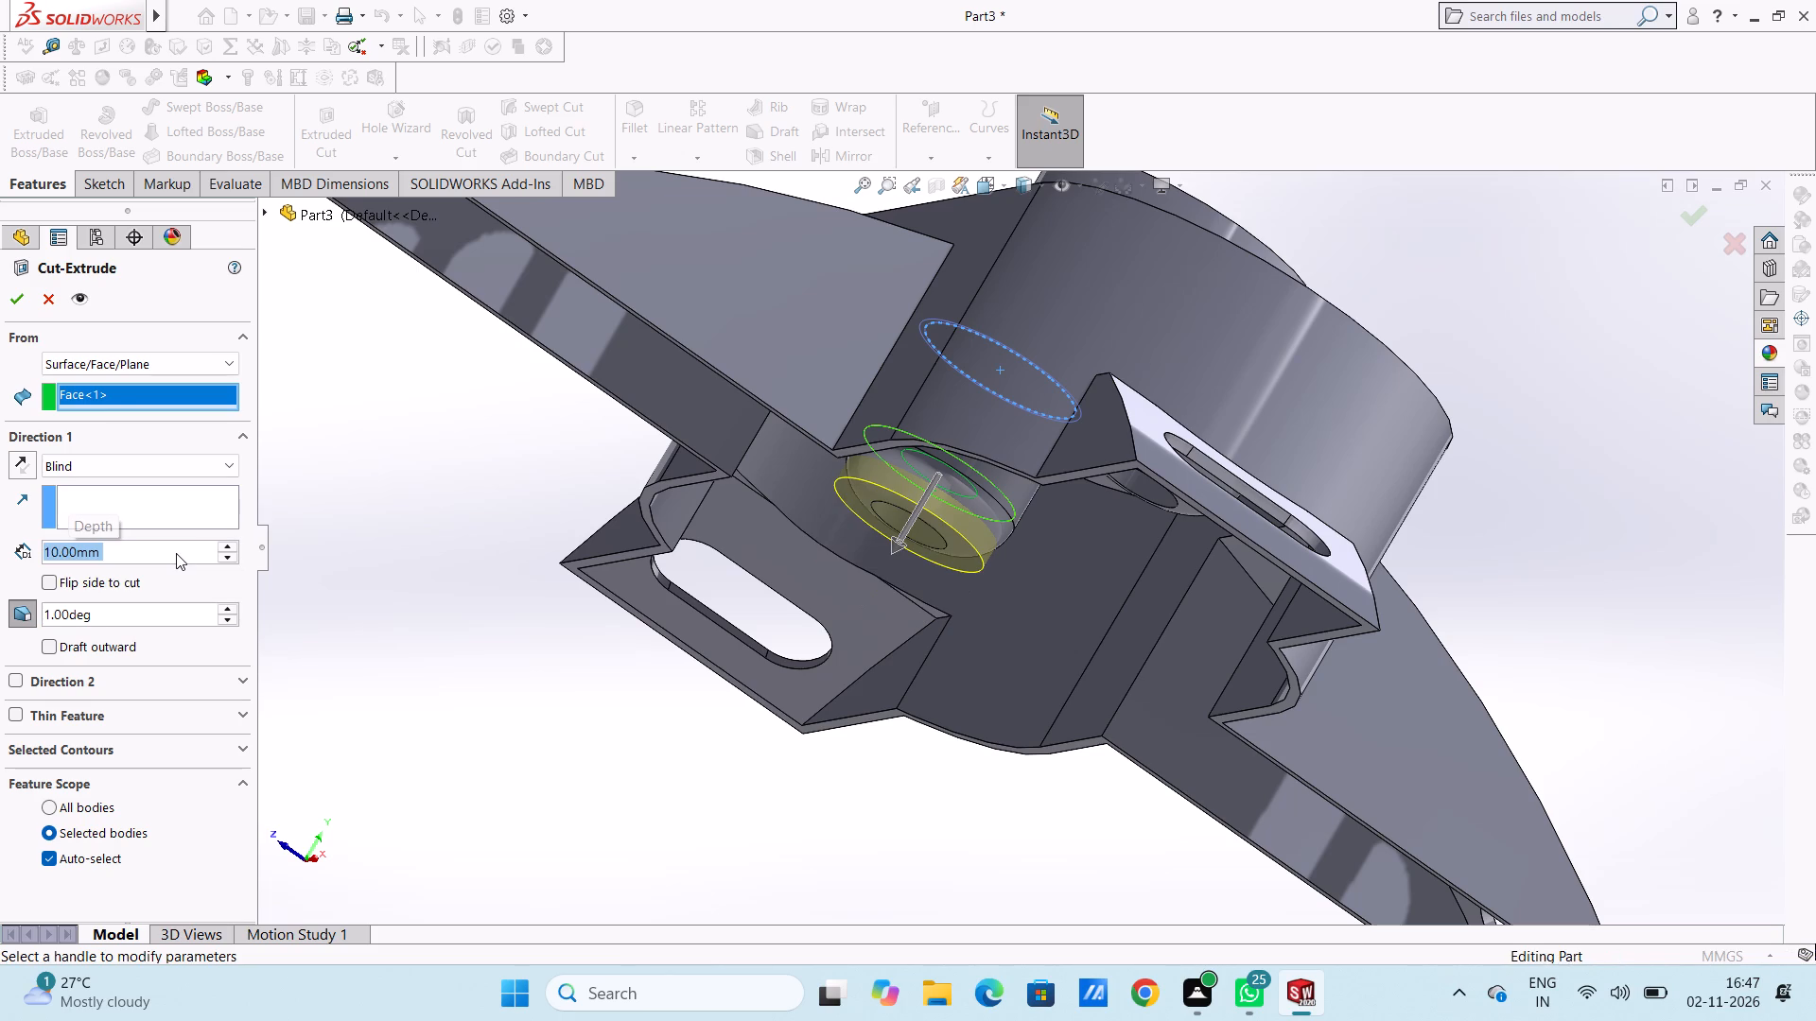
Try draft angles of 20 and 30 degrees, settle on 40 degrees, and complete the tapered cut below the negative-X recess floor.
left_click(121, 617)
left_click(121, 616)
left_click(118, 618)
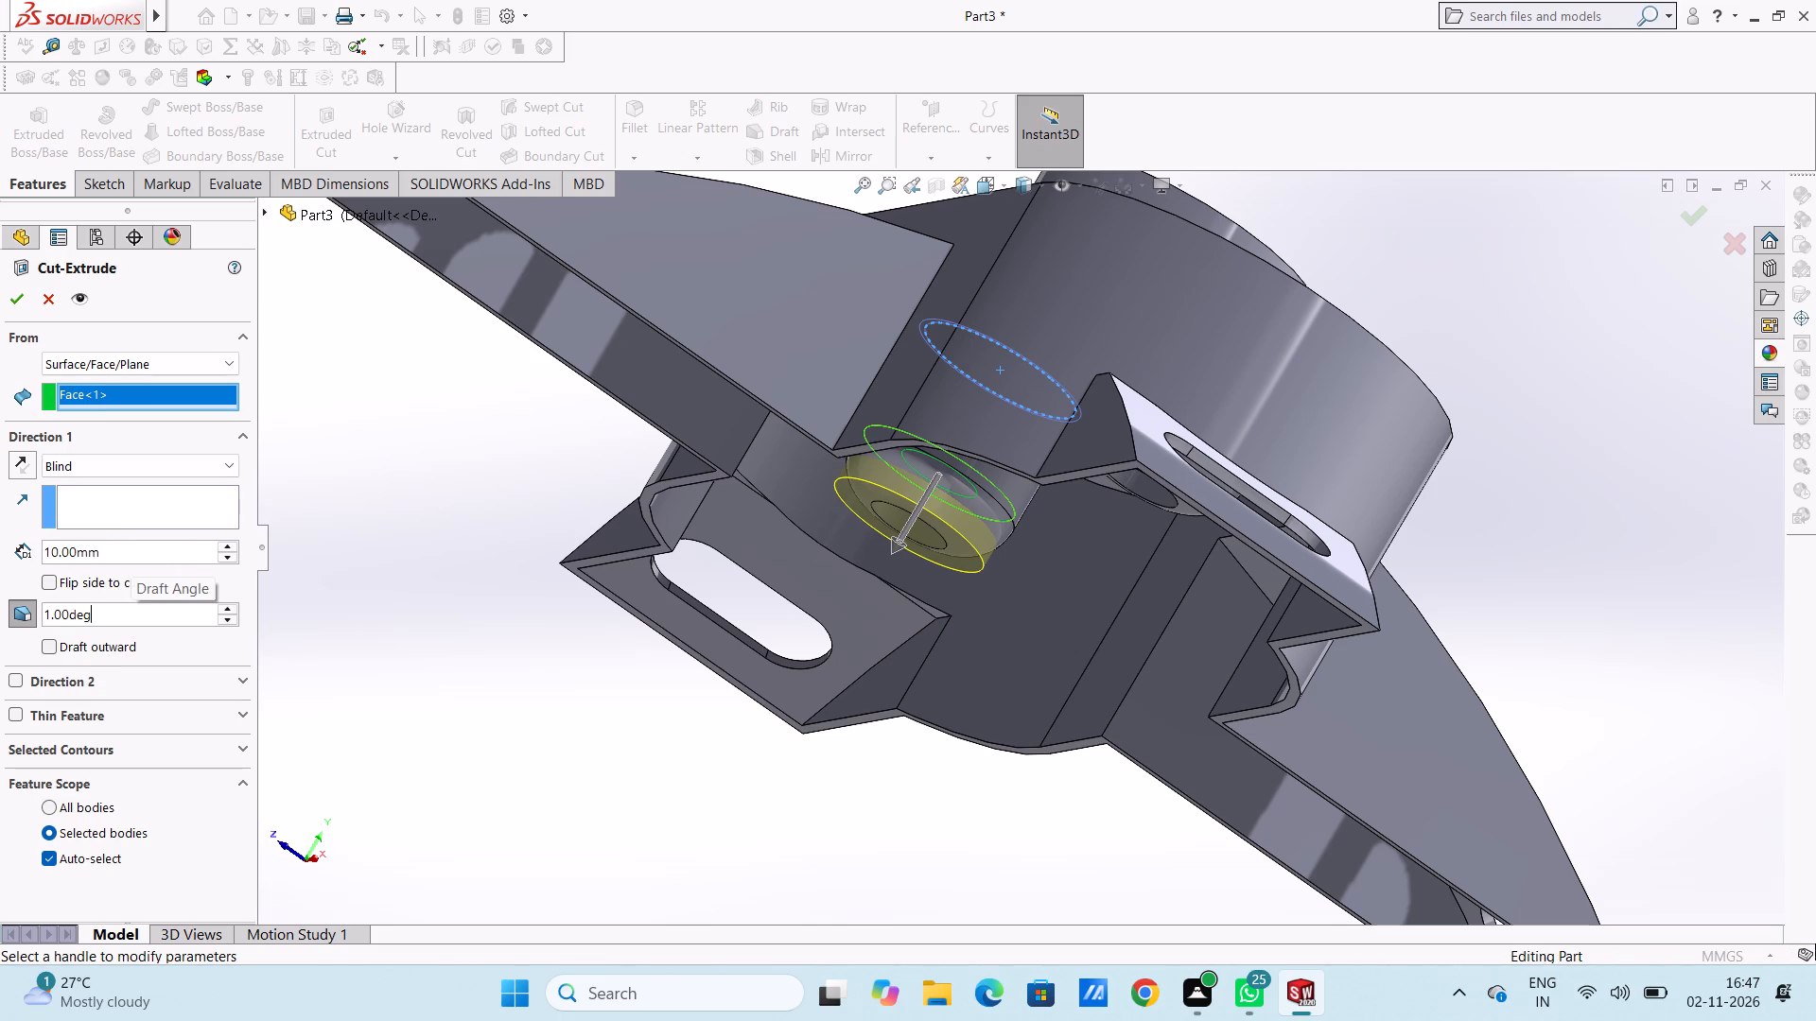
left_click(119, 613)
double_click(119, 613)
left_click(119, 613)
left_click(119, 613)
type("20")
key("Return")
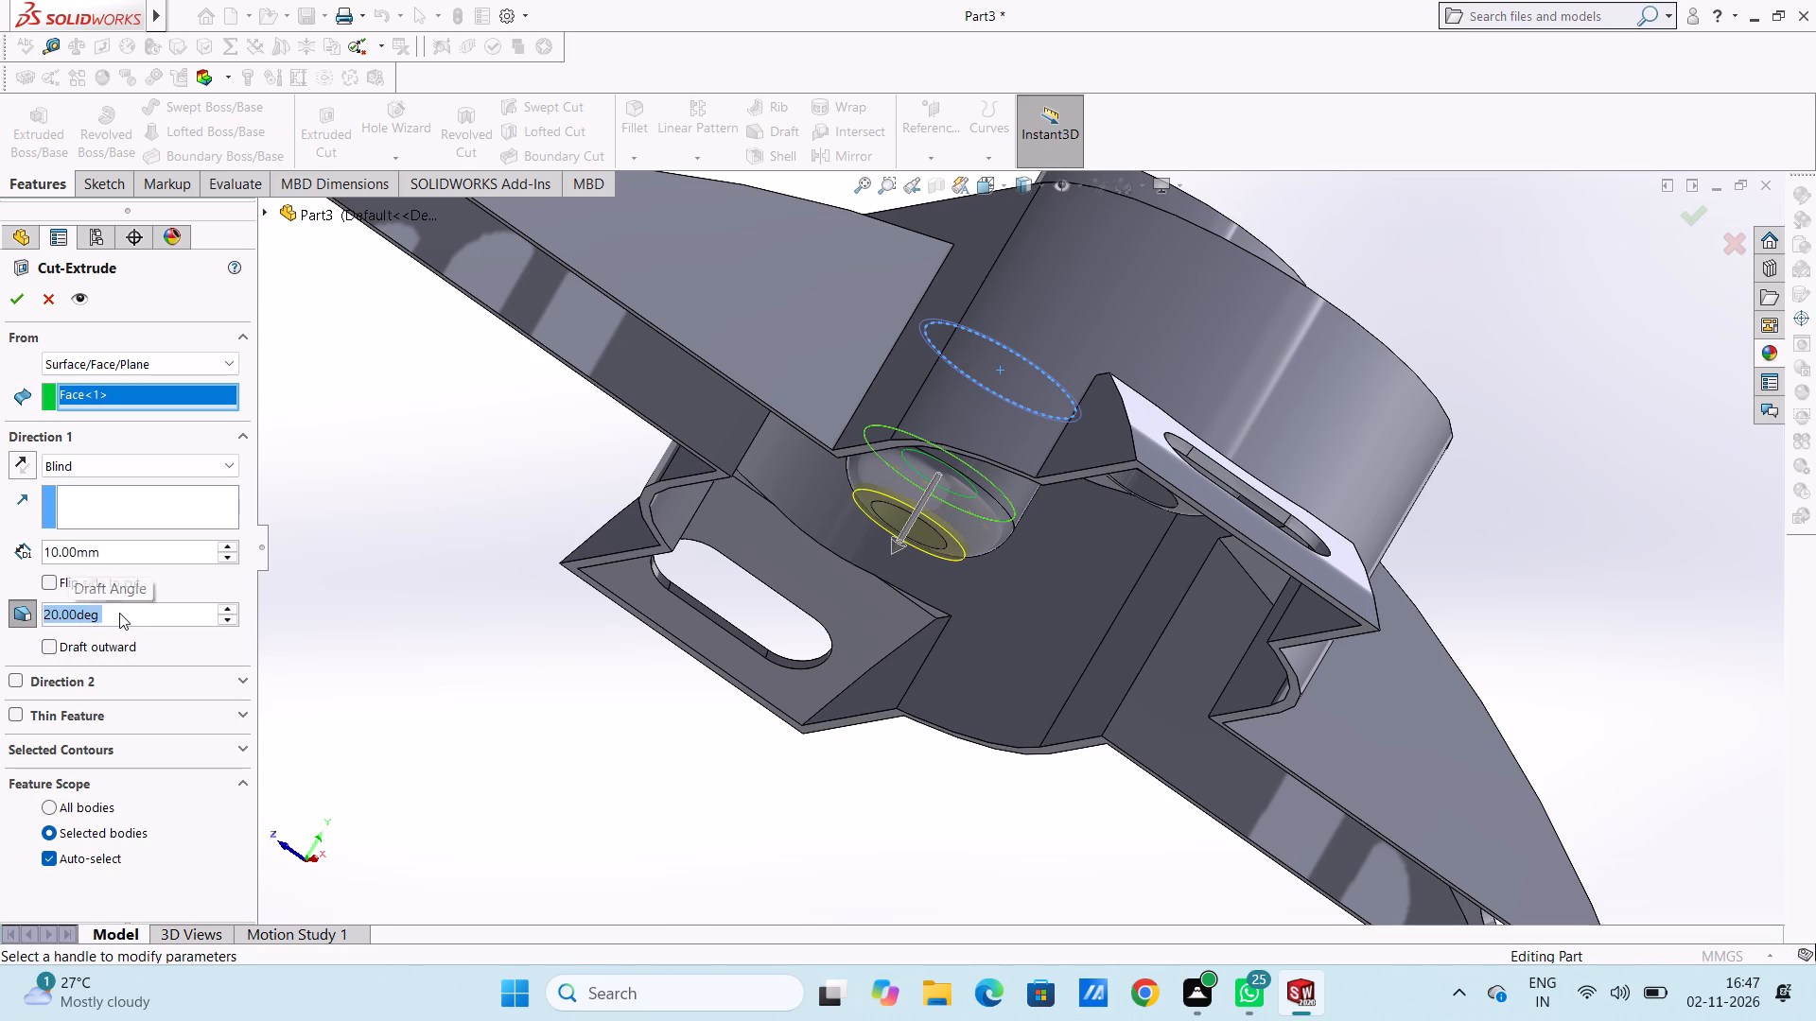
type("30")
key("Return")
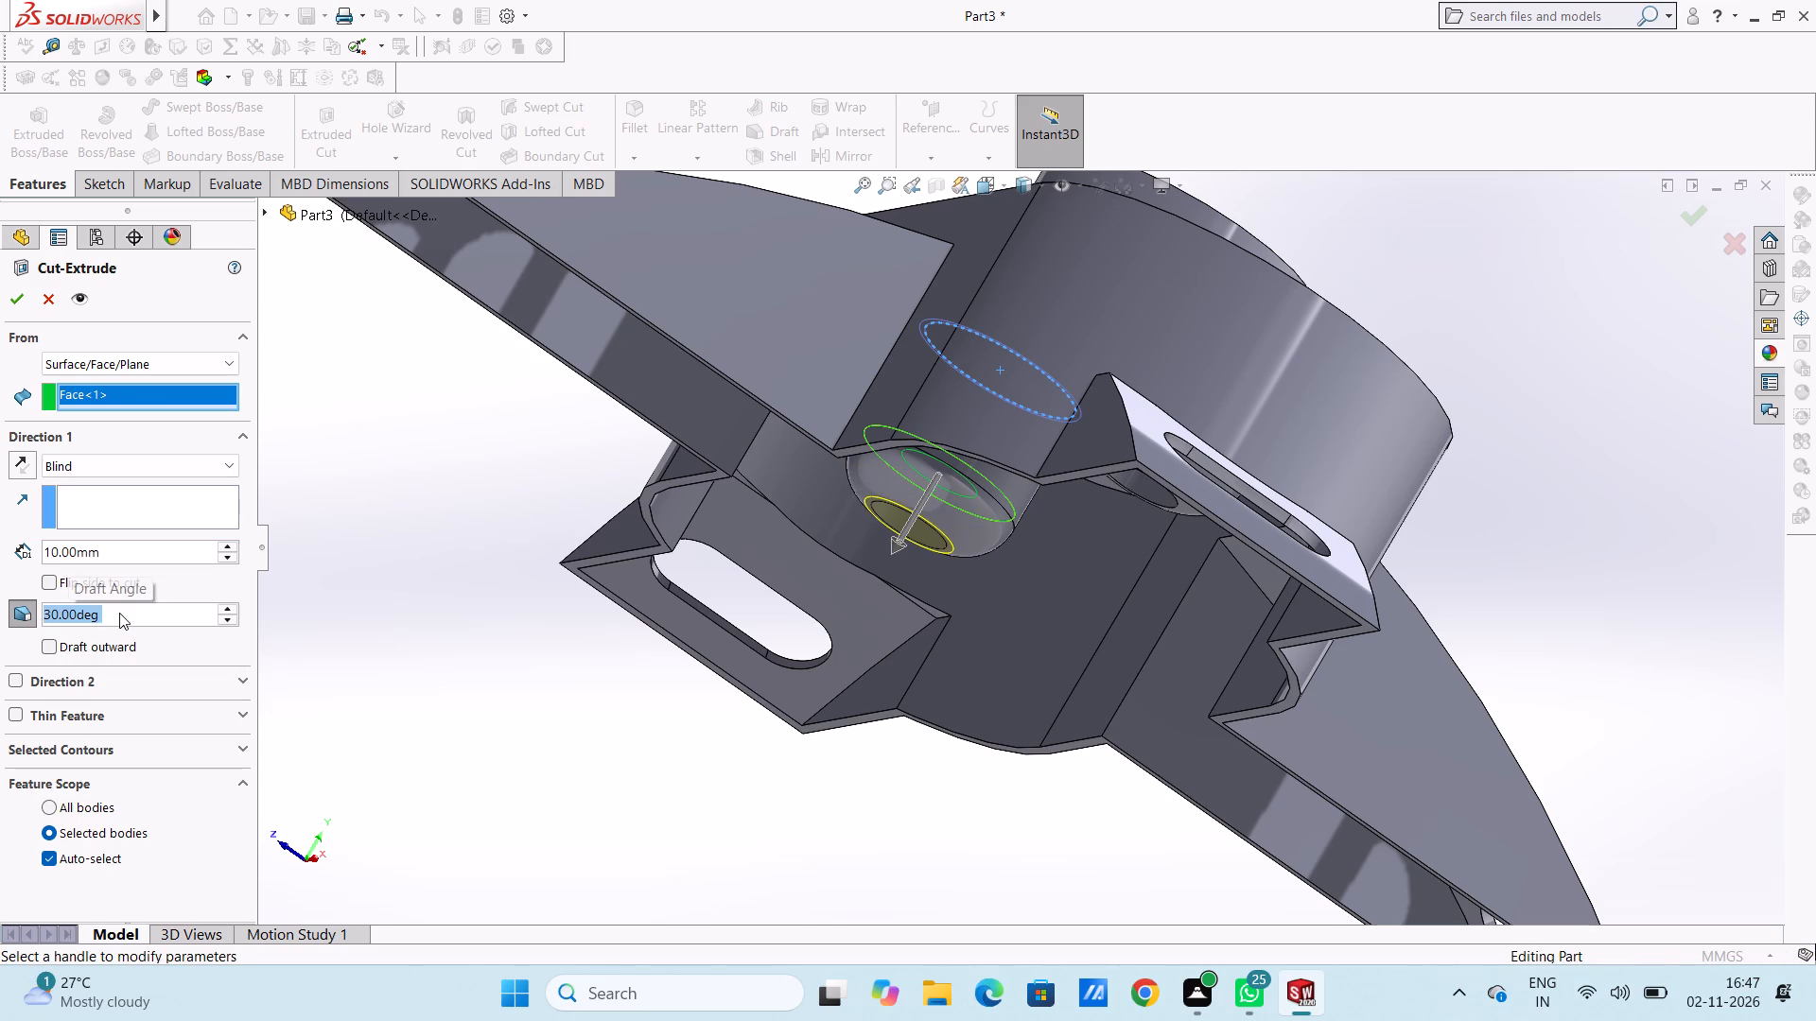
type("40")
key("Return")
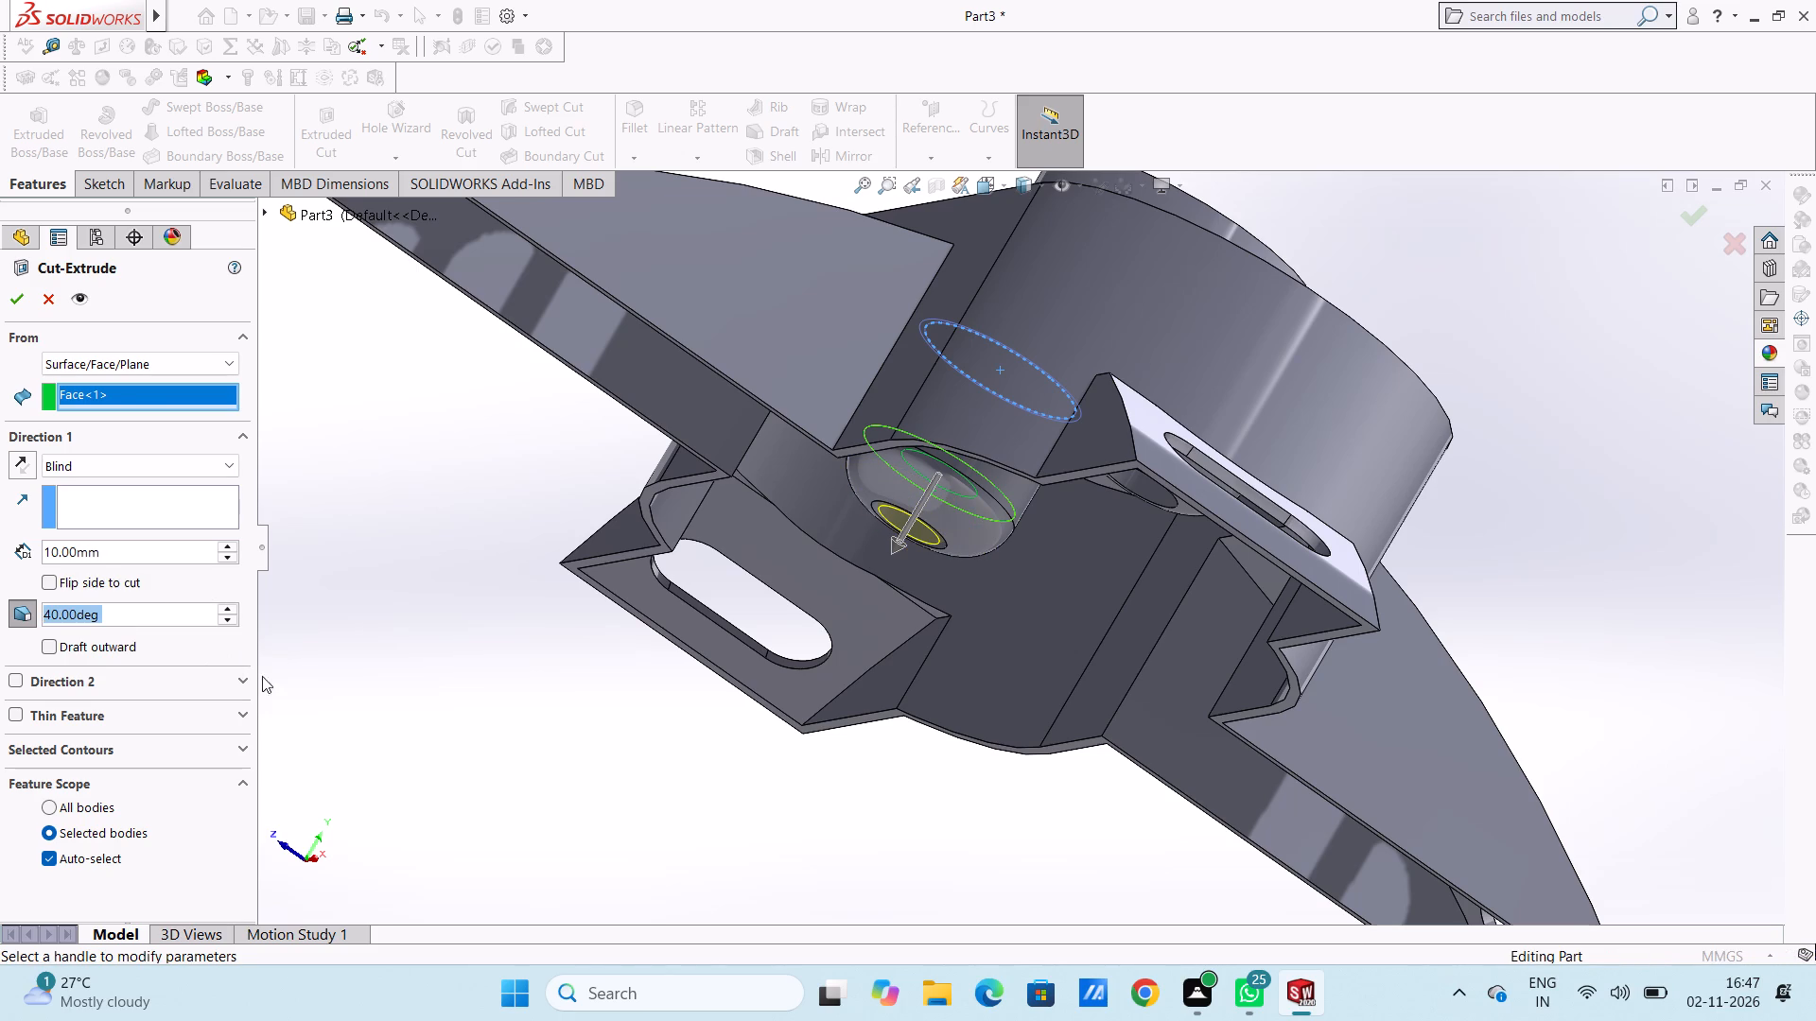
middle_click_drag(412, 727, 403, 590)
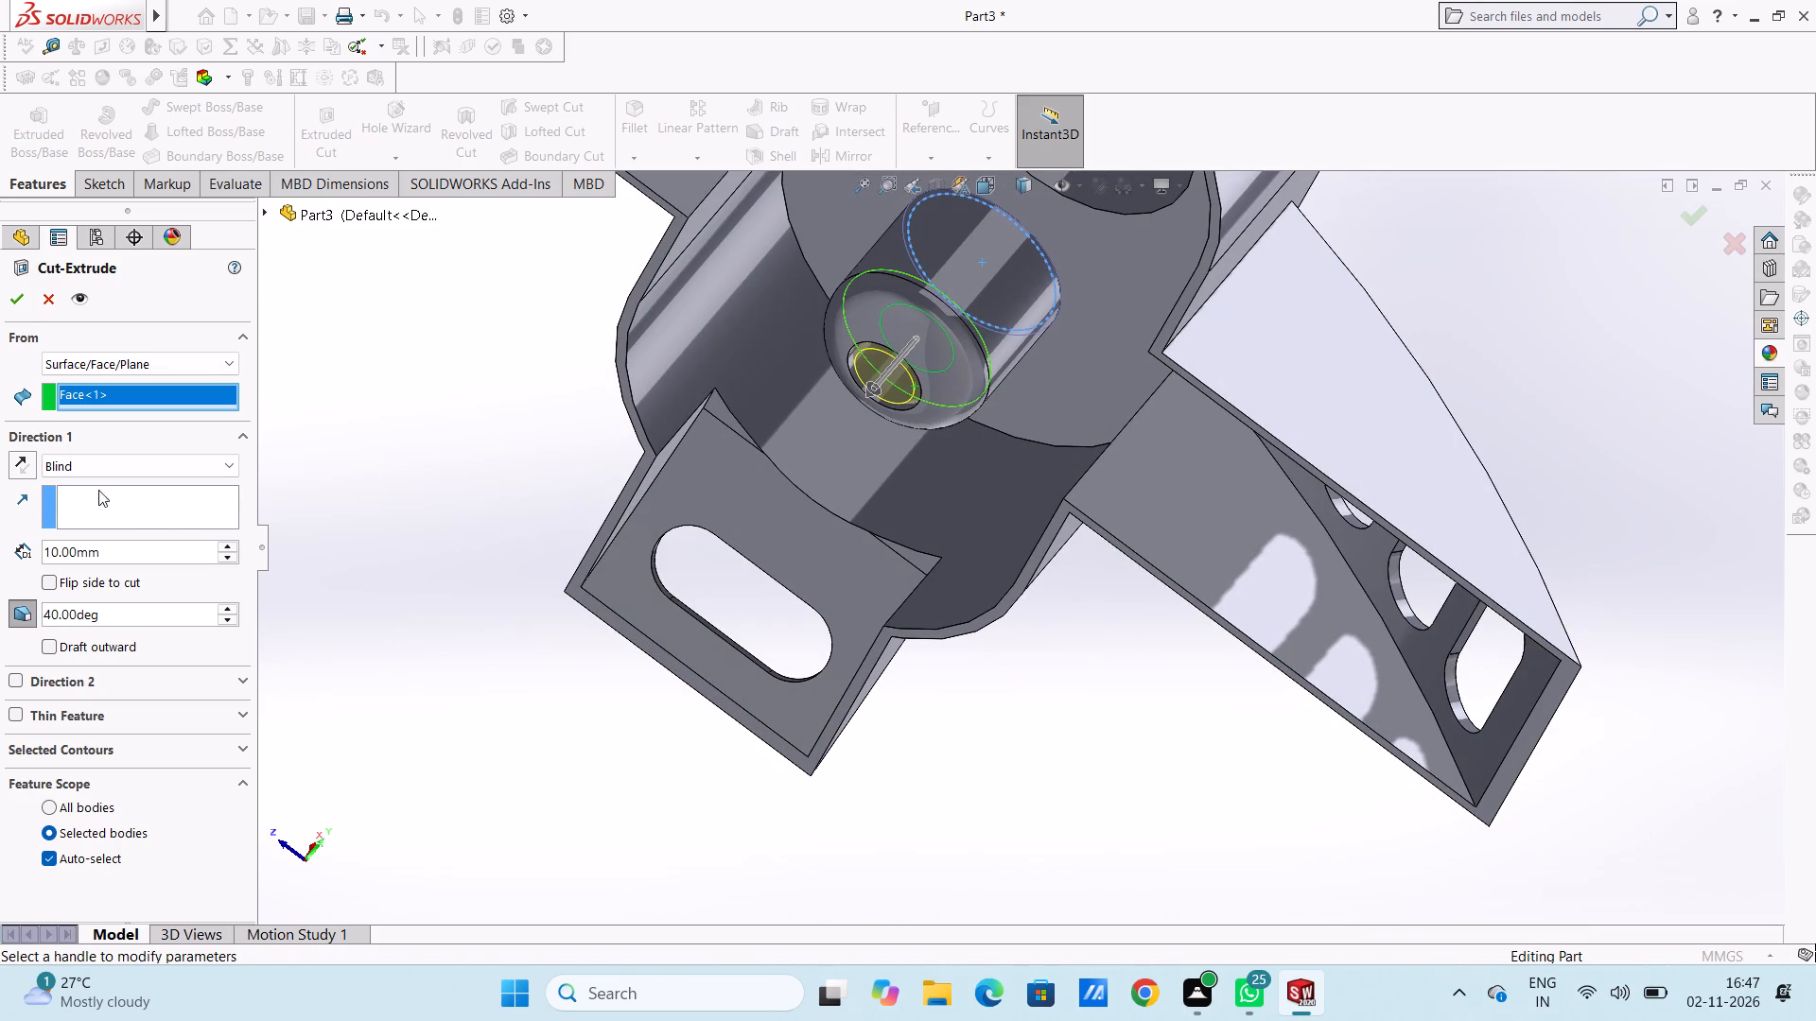
left_click(18, 302)
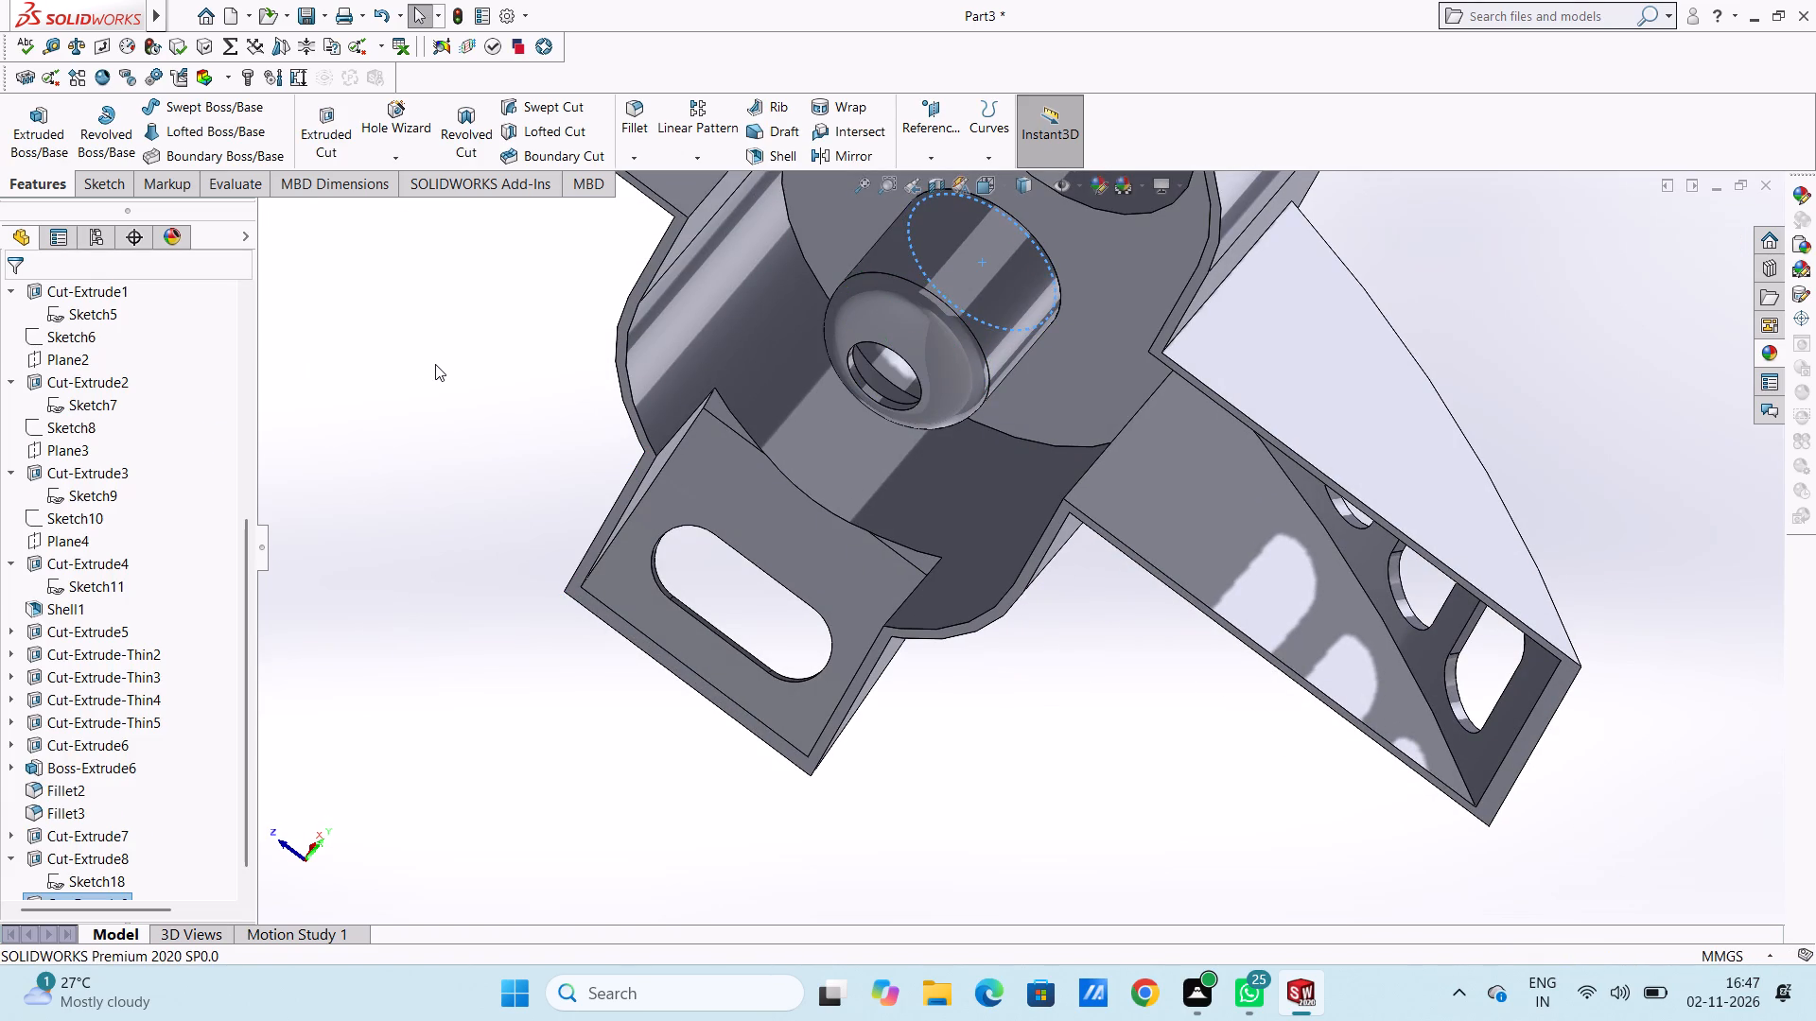
Examine the finished tapered cut and the whole bracket from above and below at several angles.
scroll(435, 364, "up", 3)
middle_click_drag(538, 556, 629, 393)
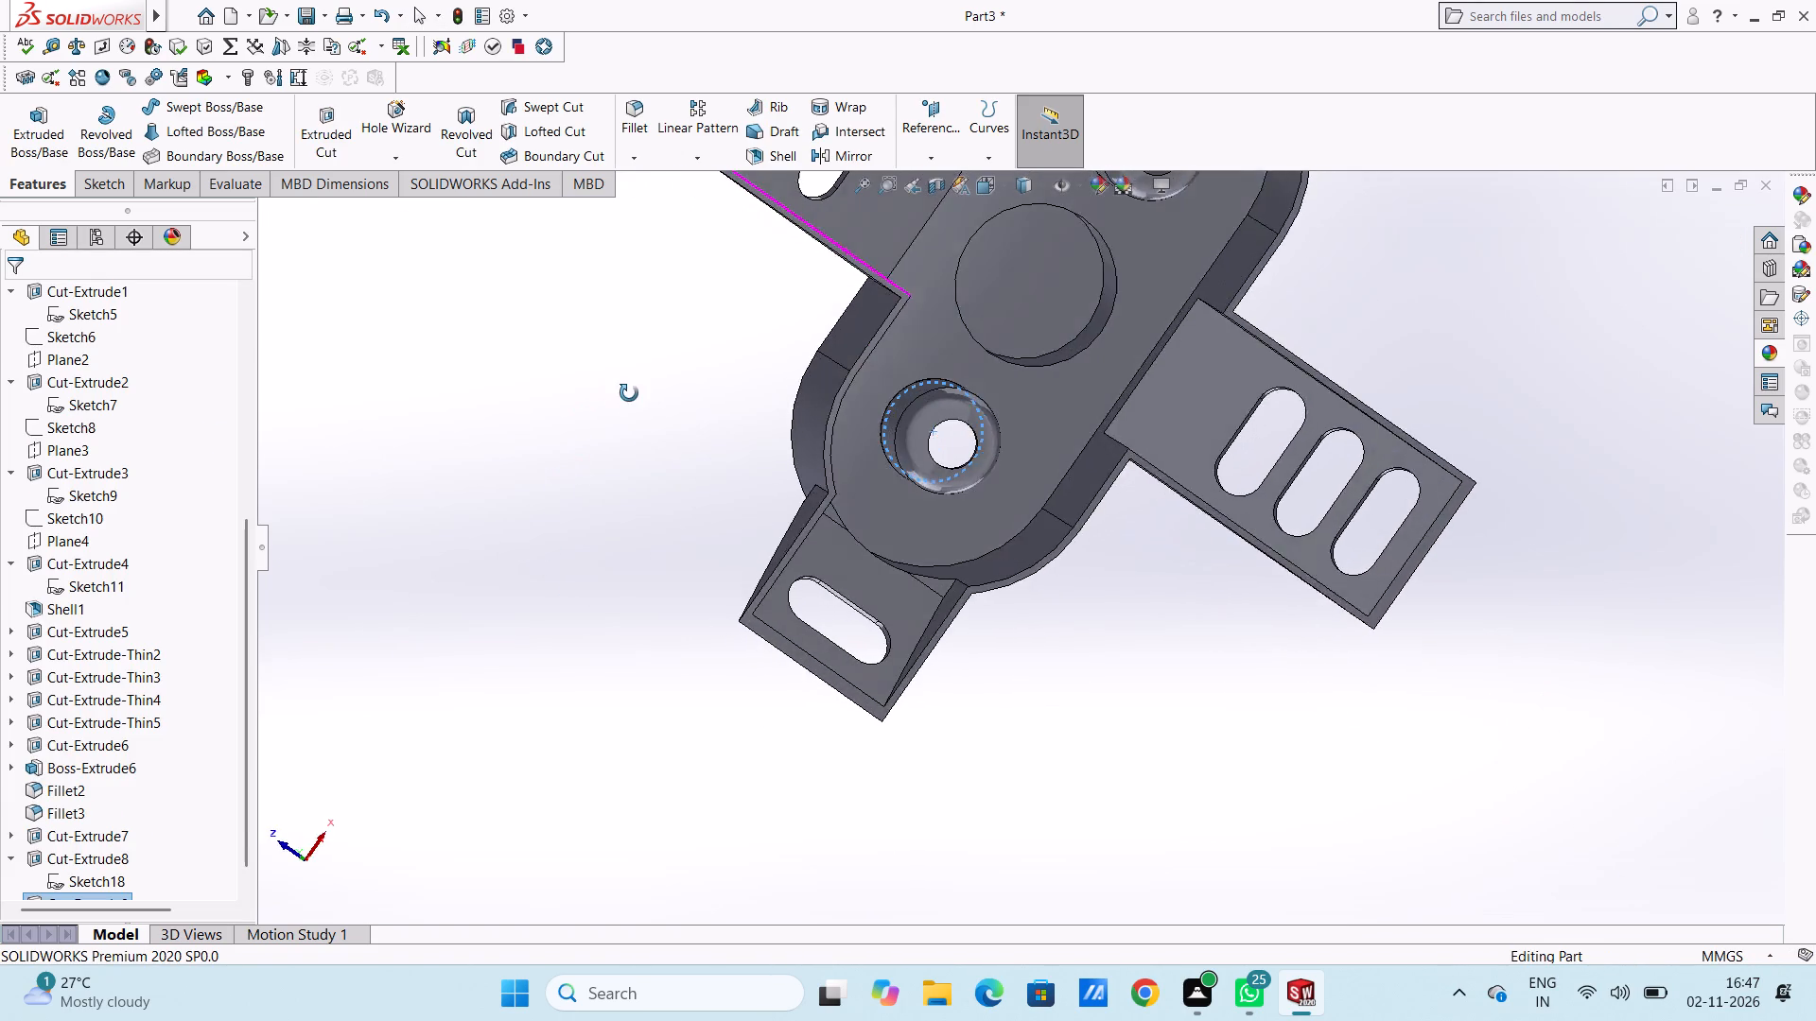
middle_click_drag(629, 393, 585, 652)
middle_click_drag(534, 424, 567, 631)
scroll(656, 373, "up", 4)
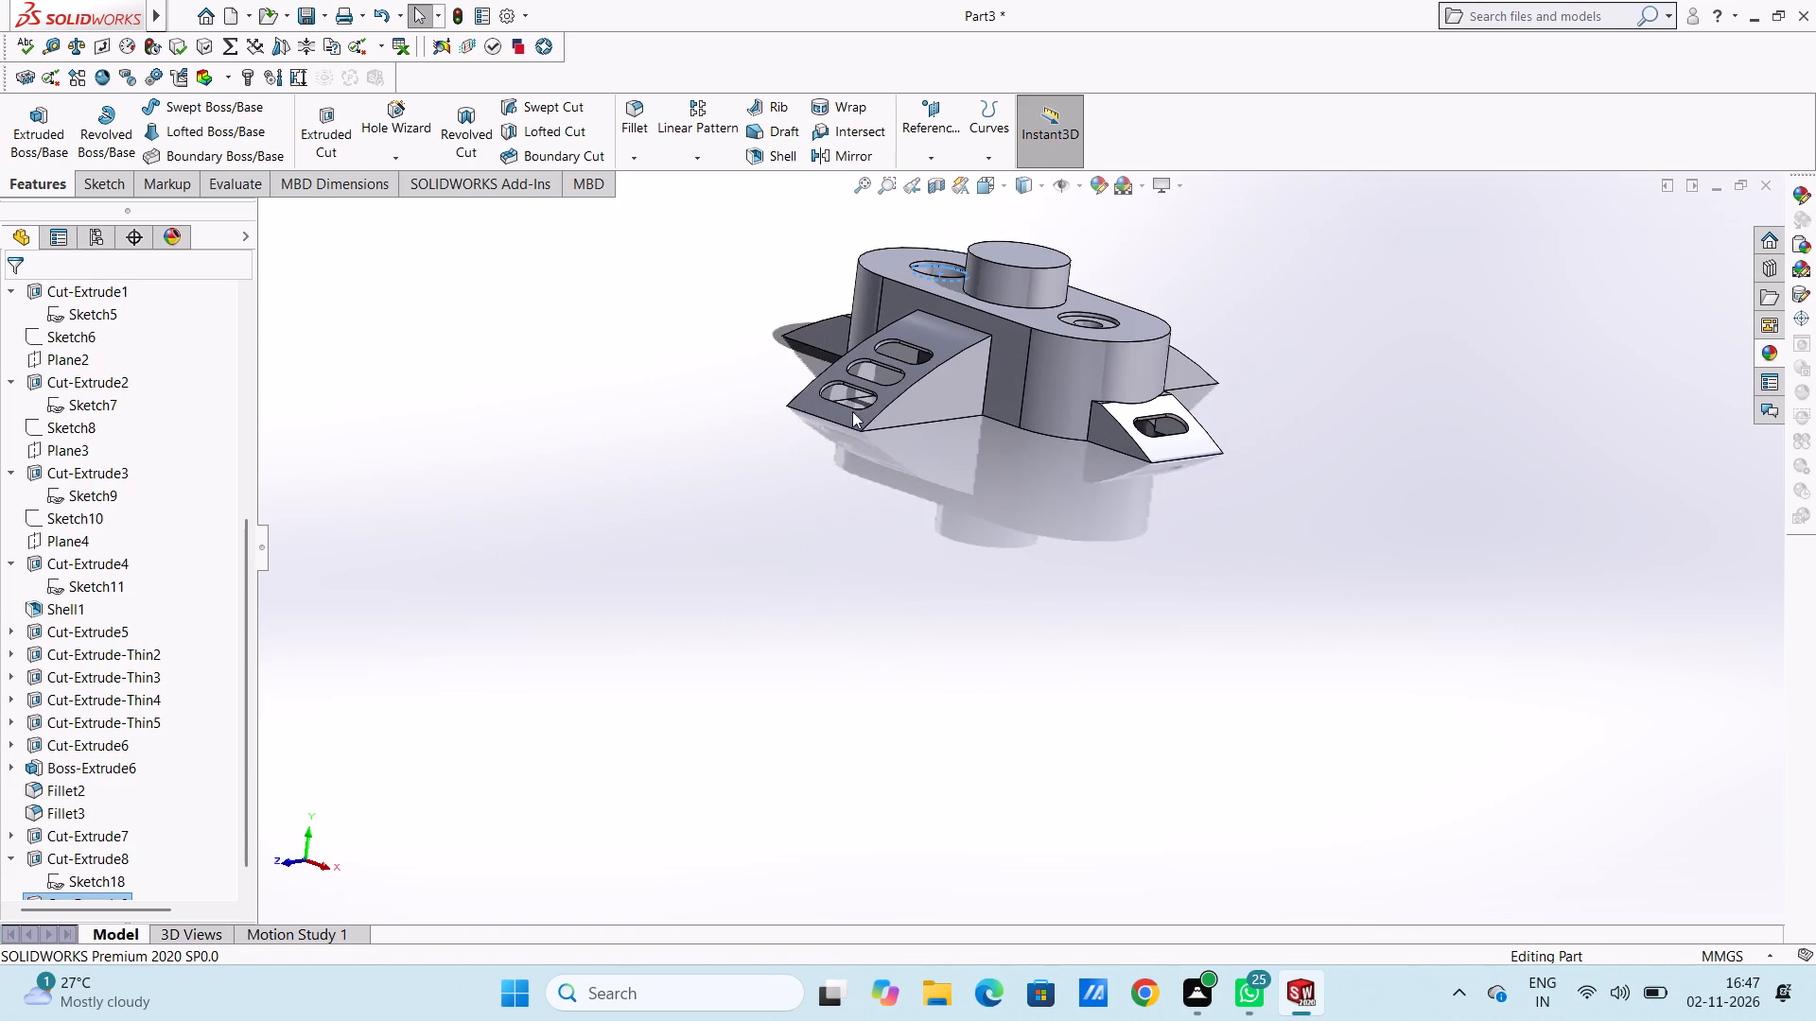
middle_click_drag(878, 373, 859, 601)
middle_click_drag(751, 331, 731, 439)
left_click(532, 489)
scroll(663, 506, "up", 4)
middle_click_drag(686, 577, 737, 389)
middle_click_drag(725, 609, 738, 400)
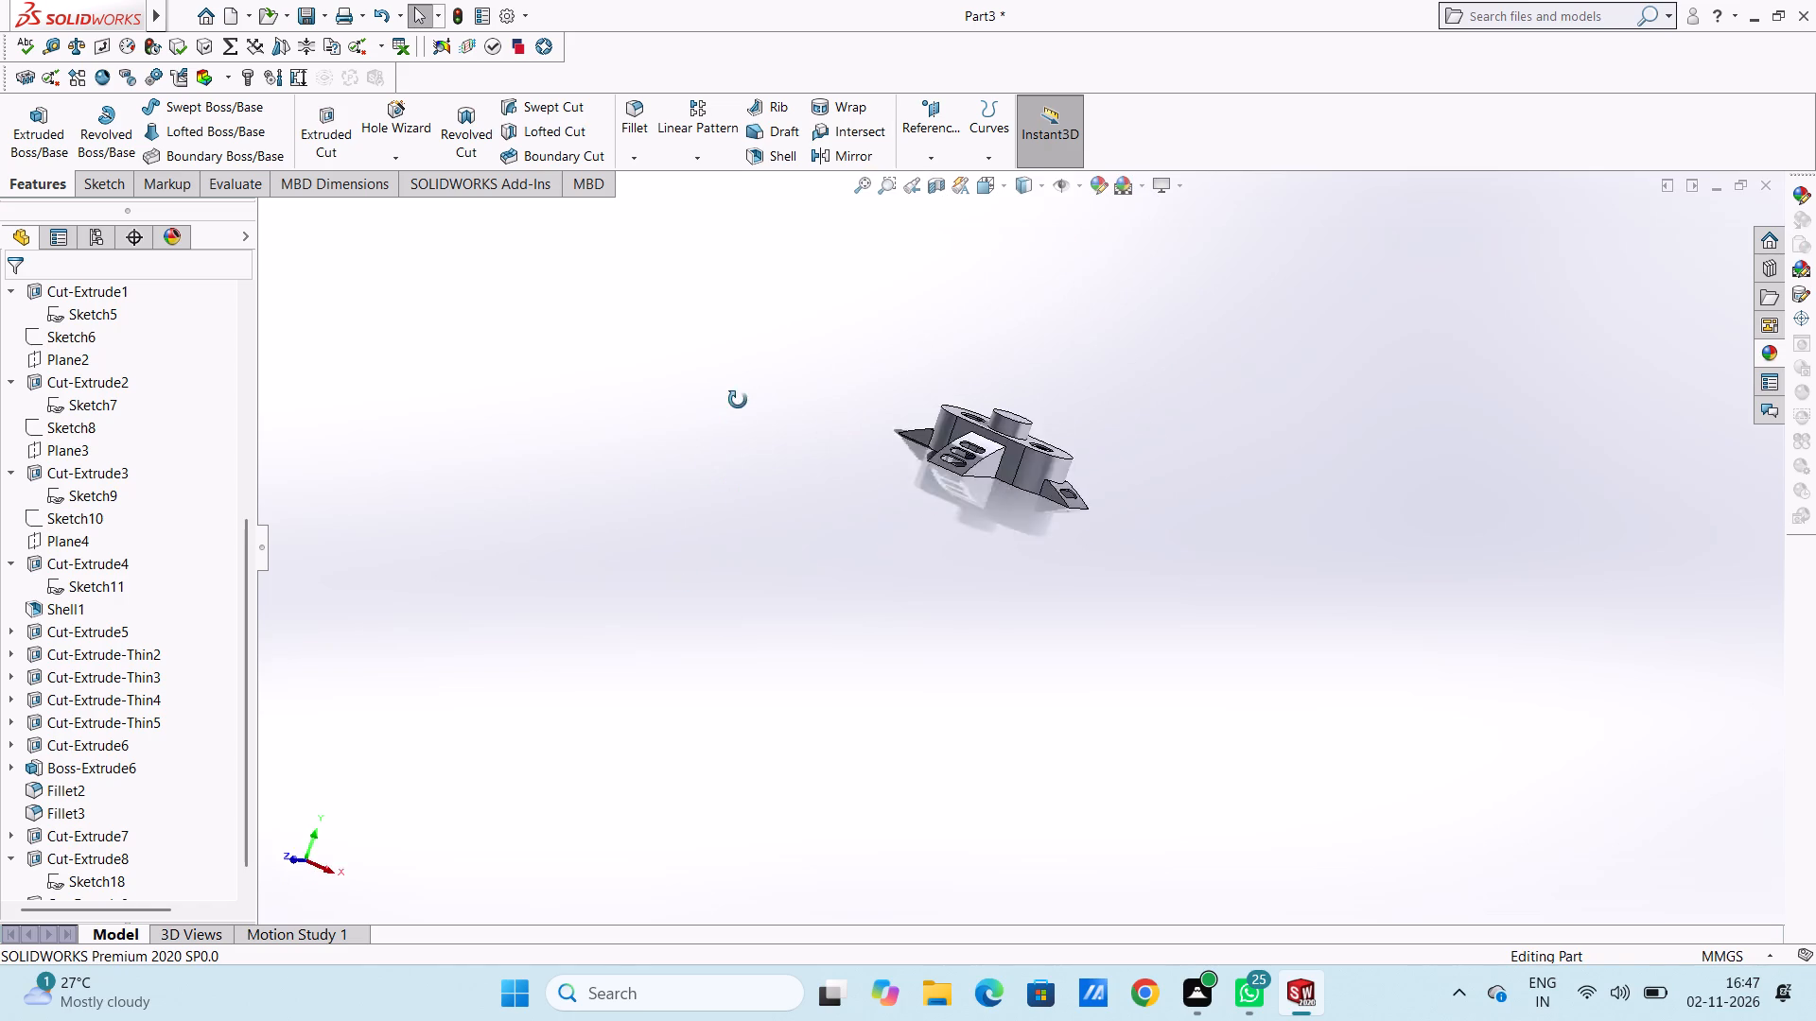
middle_click_drag(738, 400, 737, 400)
middle_click_drag(777, 573, 810, 683)
middle_click_drag(786, 531, 768, 698)
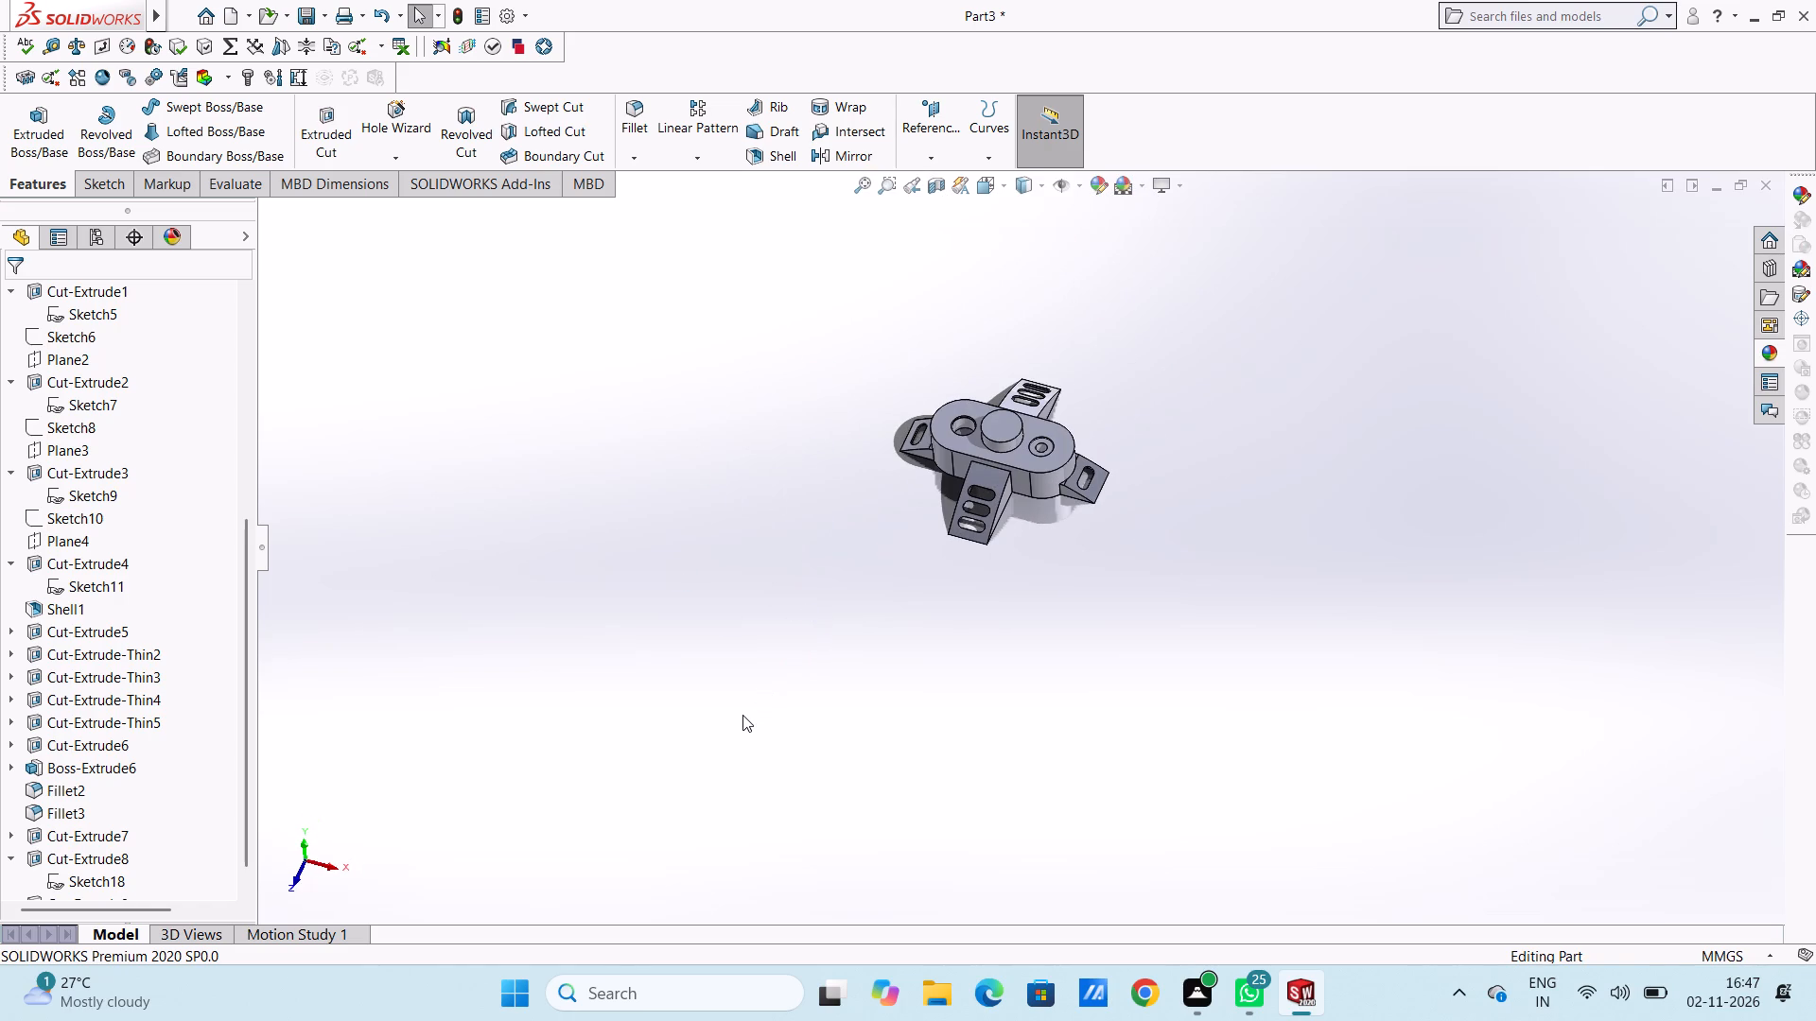
Sketch a circle about 22 mm in diameter on the positive-X cylinder's top face, centred on its bore.
key("ctrl+5")
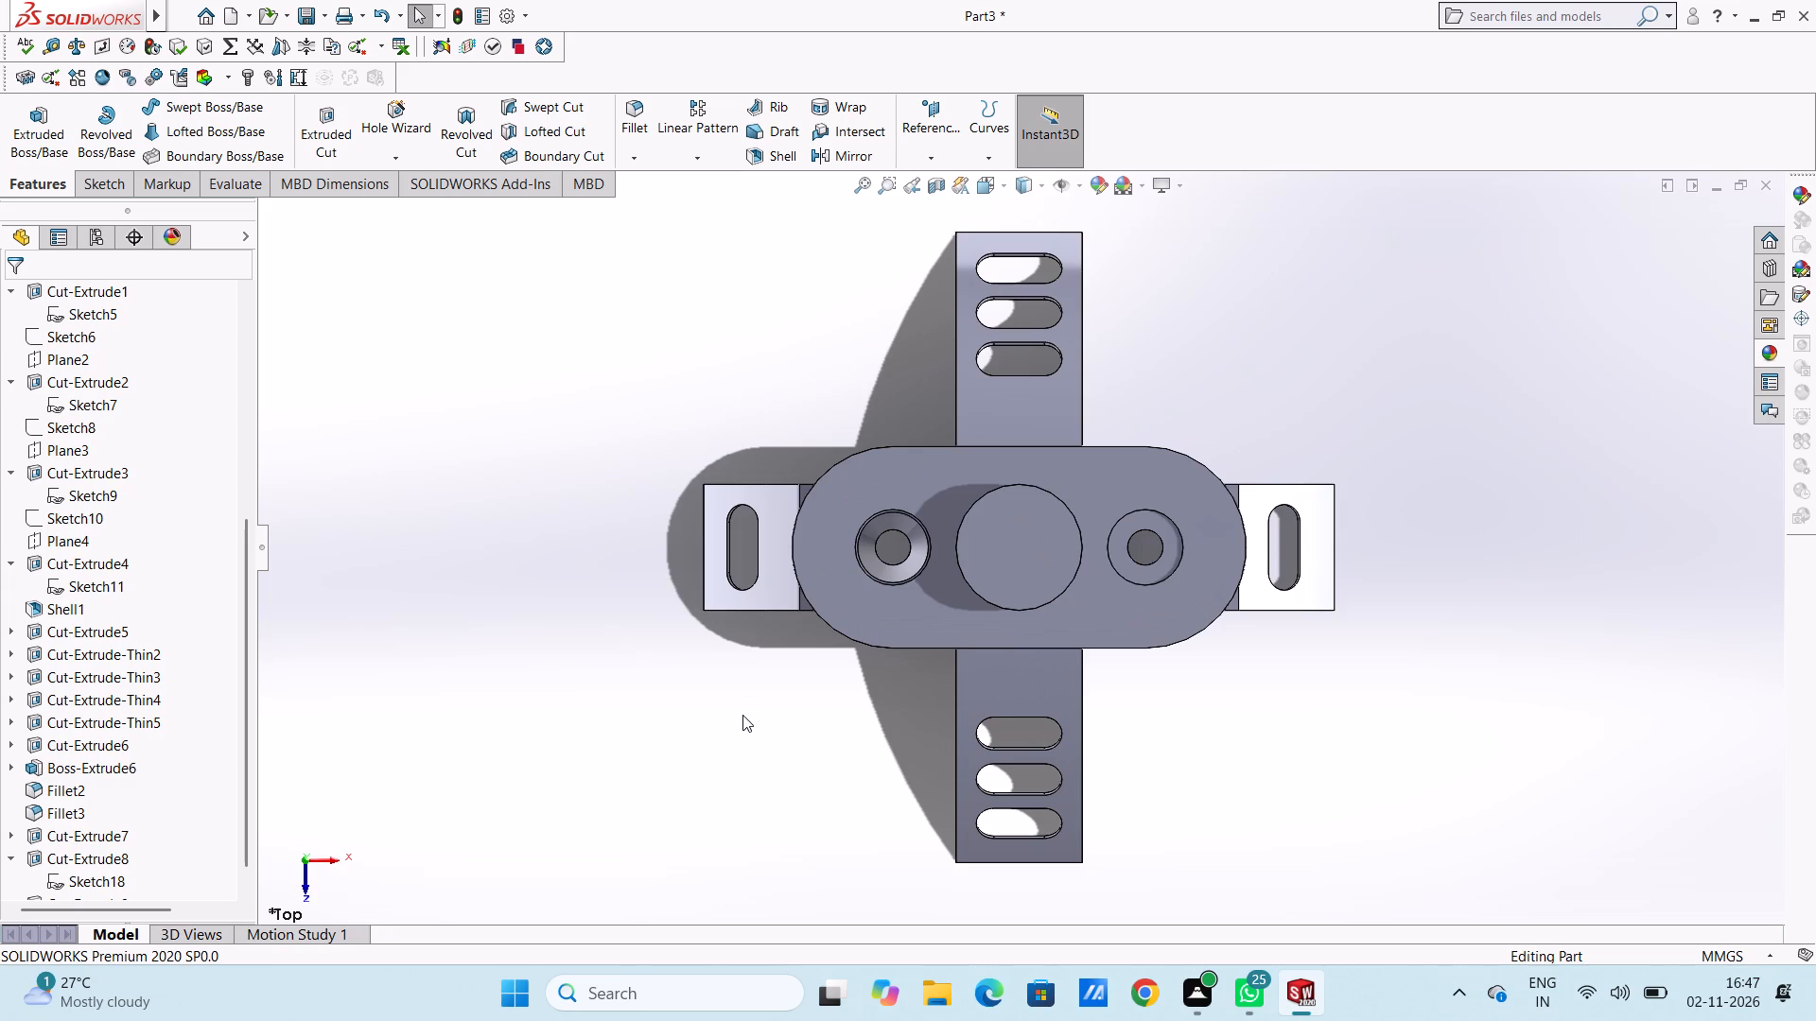
scroll(1045, 640, "down", 3)
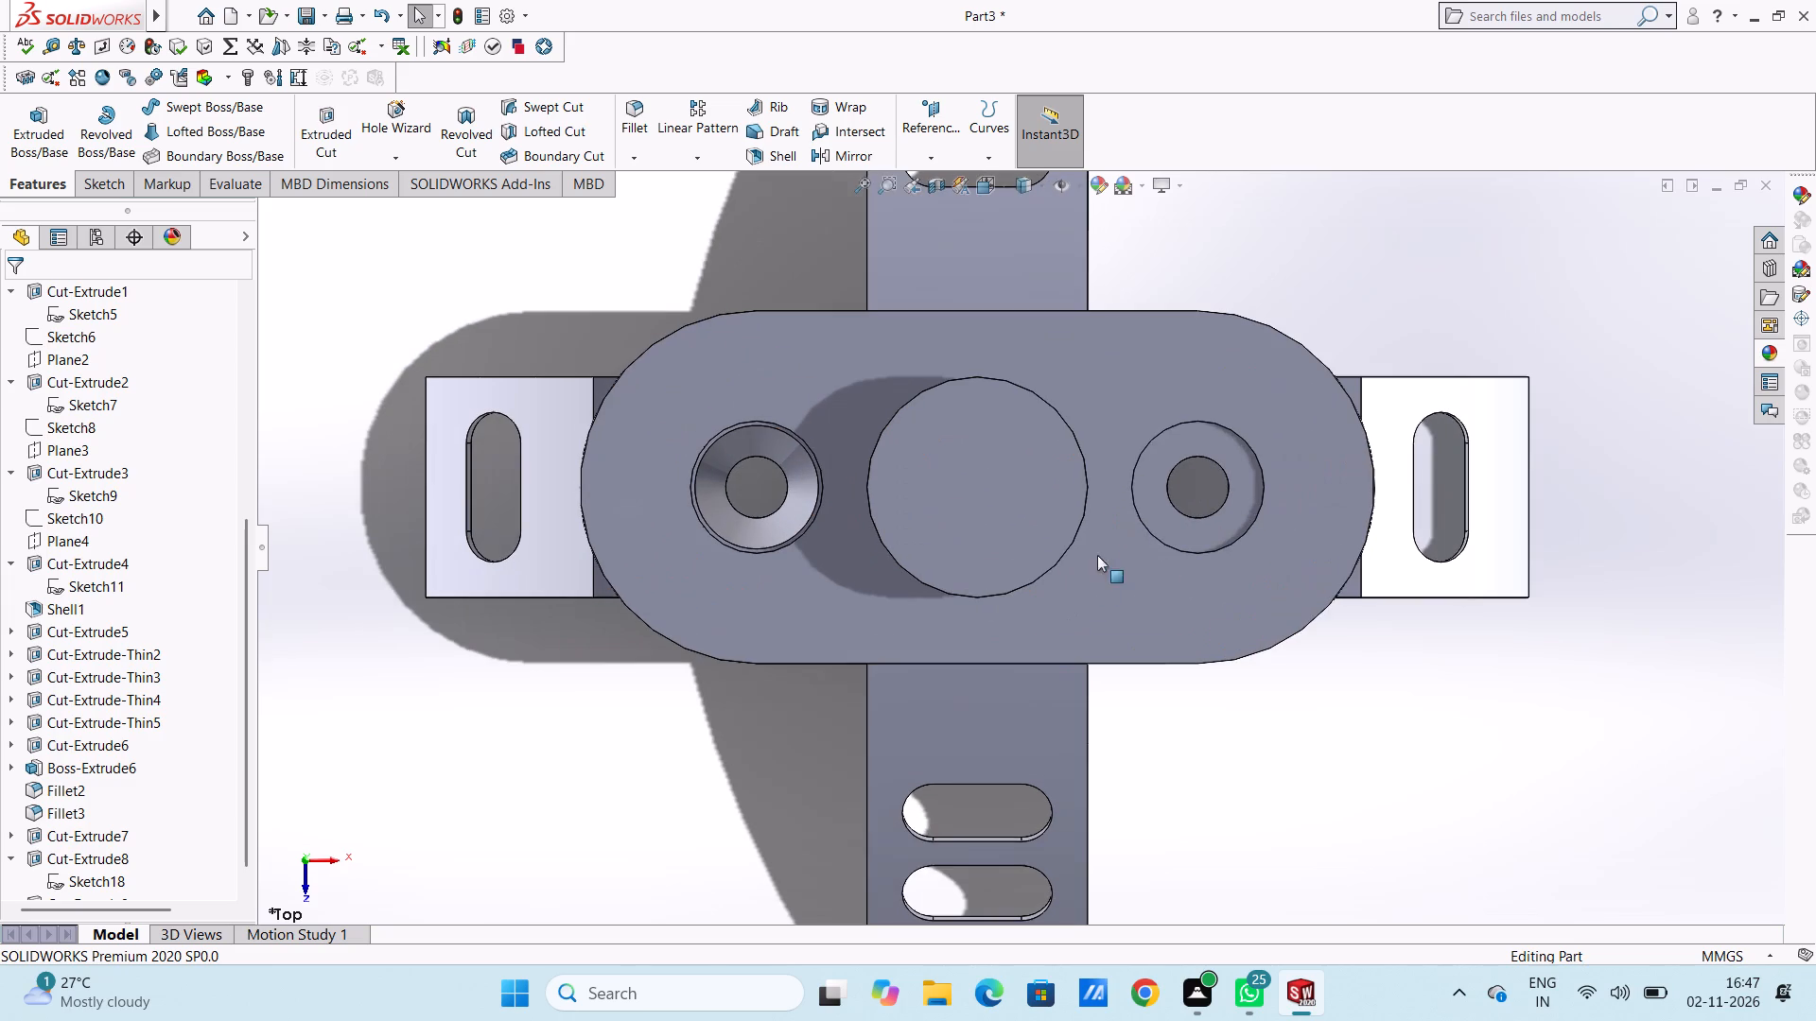
left_click(1193, 445)
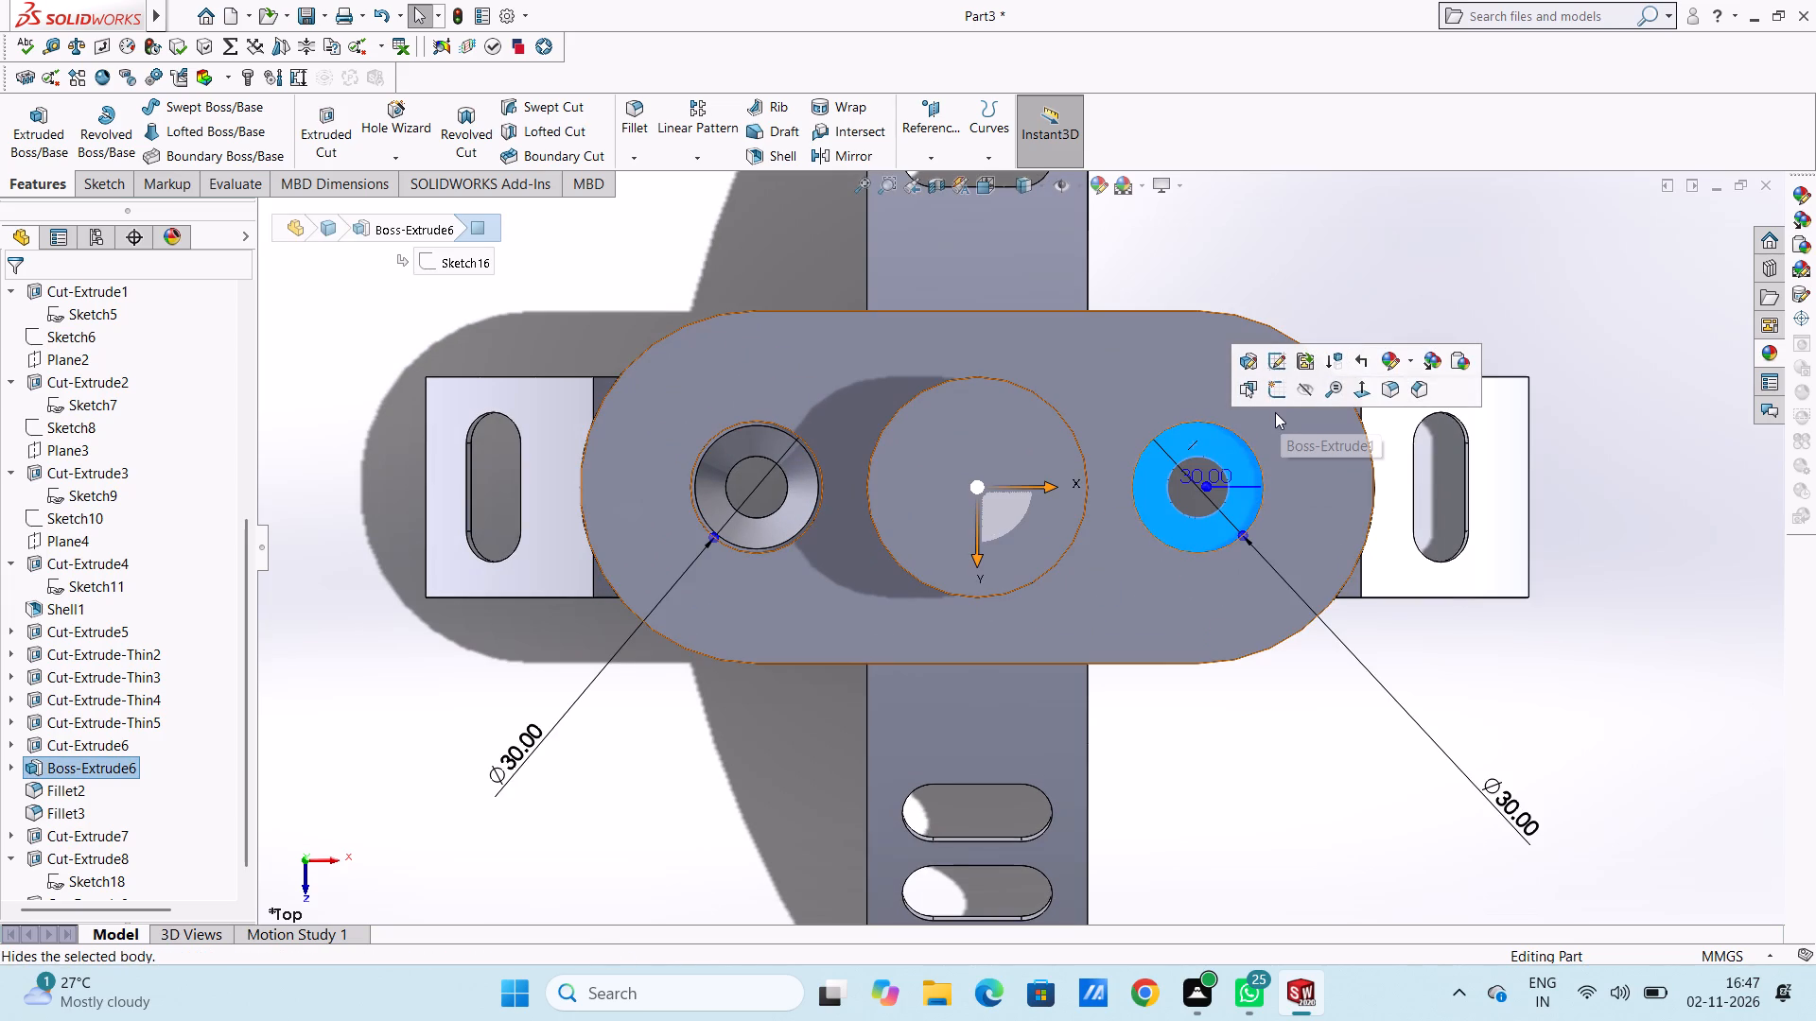
left_click(1276, 390)
left_click(1343, 277)
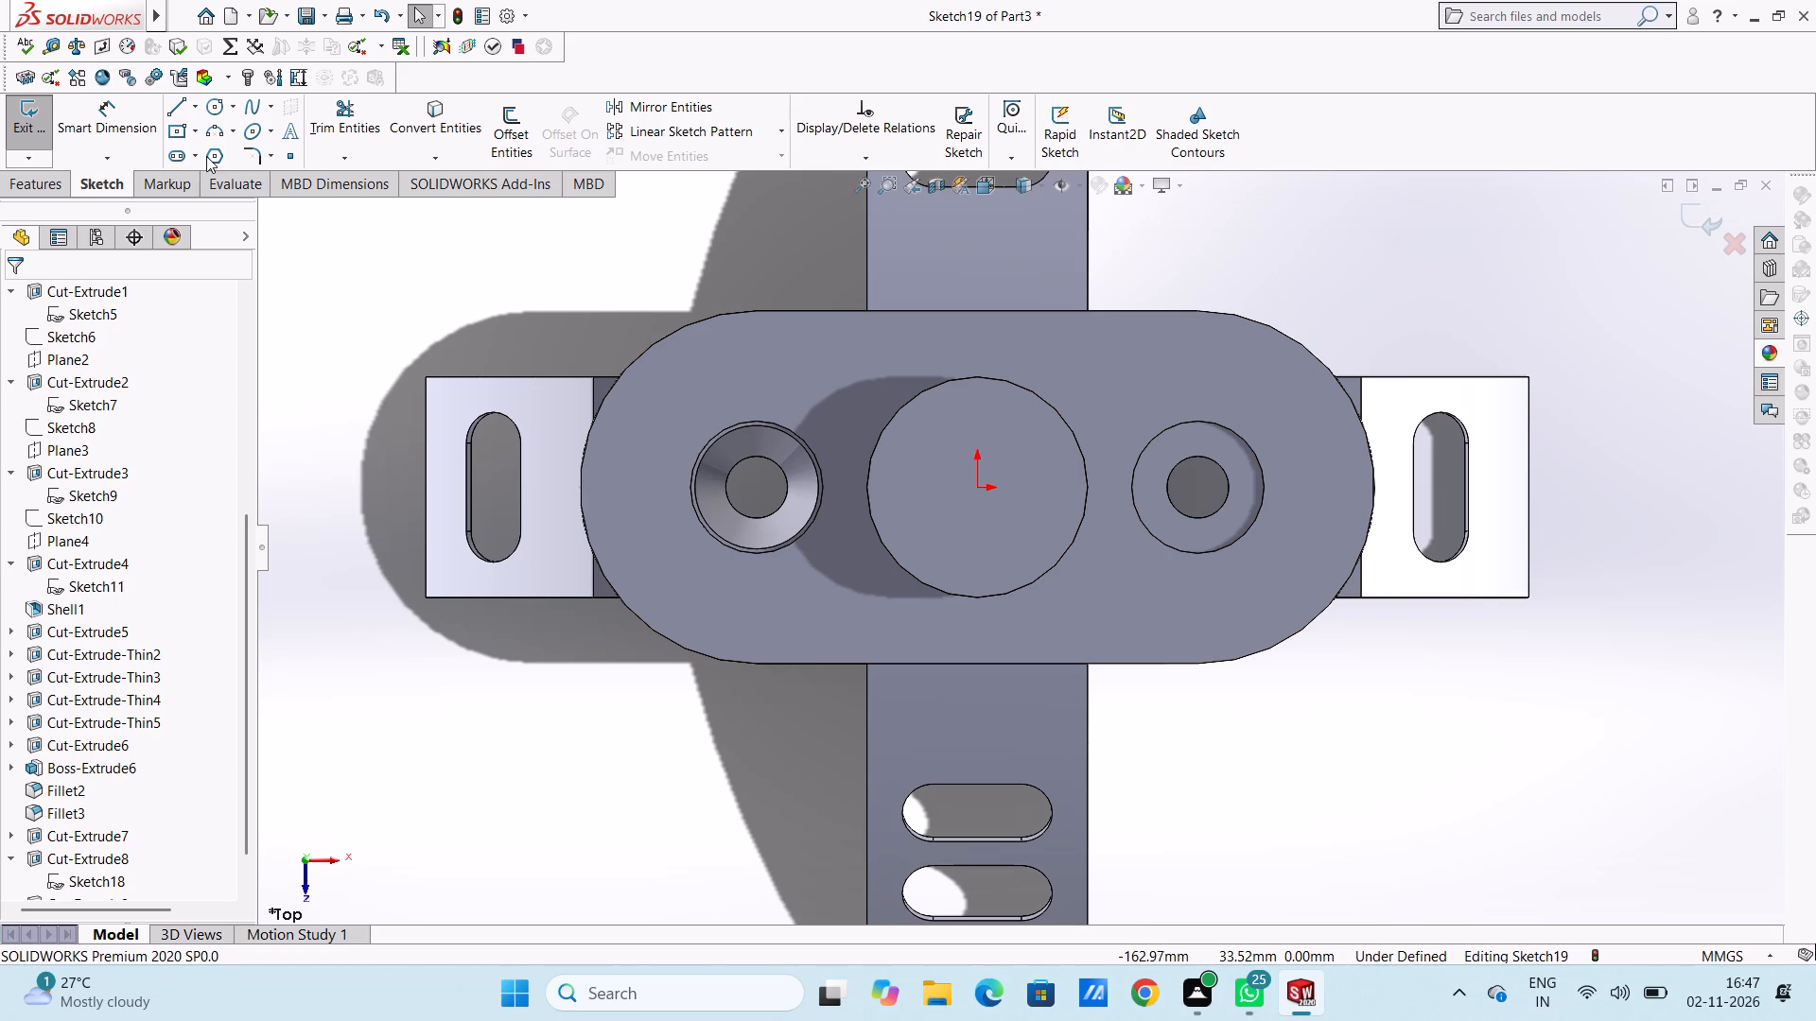
left_click(214, 113)
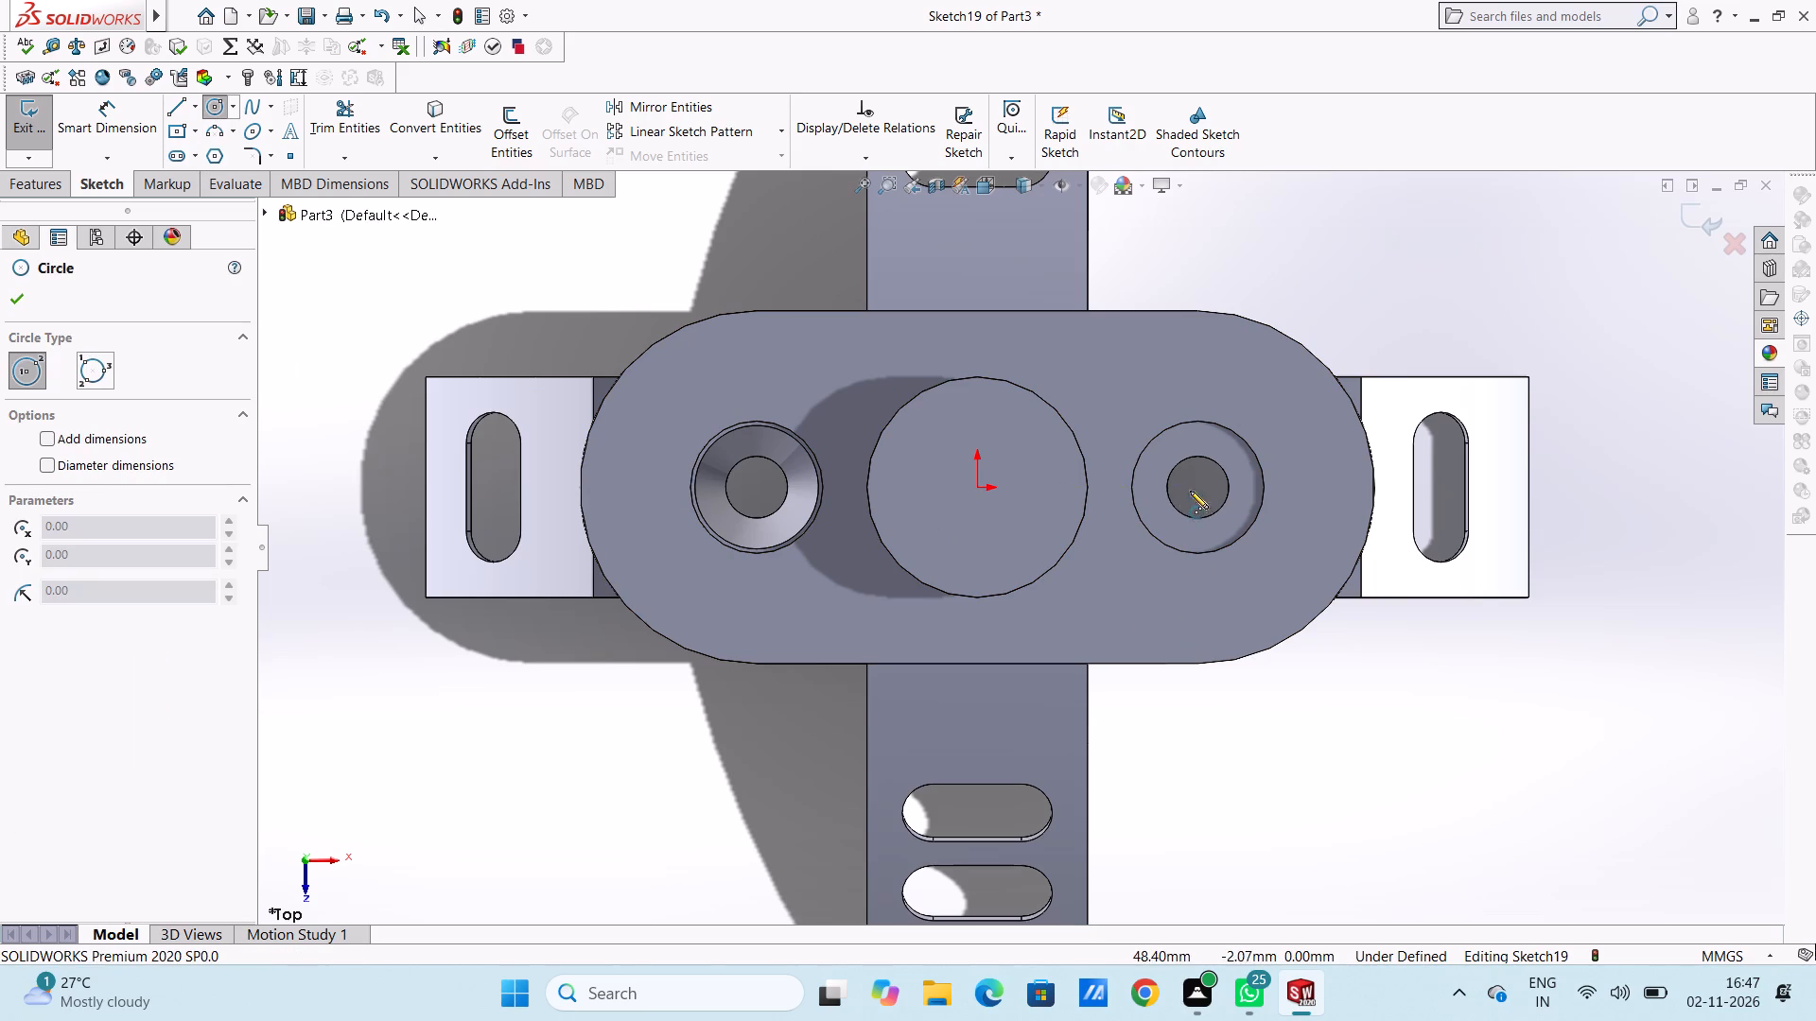
left_click(1196, 487)
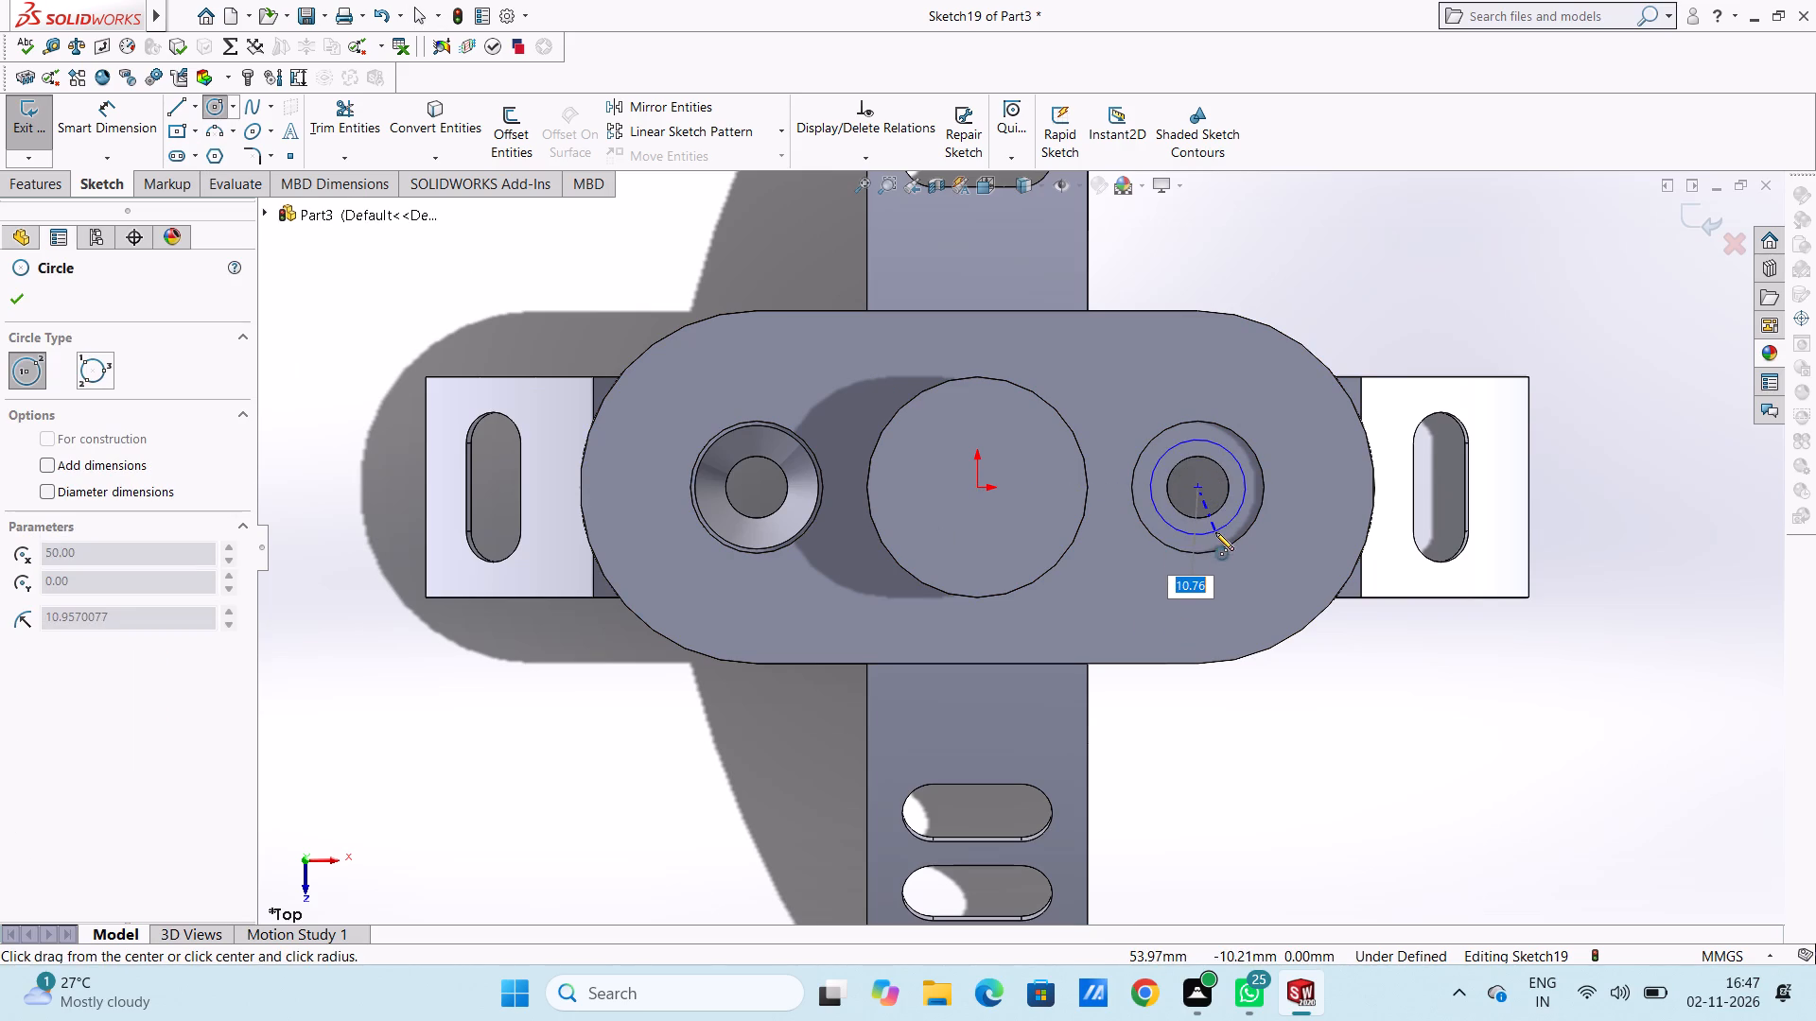
left_click(1215, 533)
left_click(16, 295)
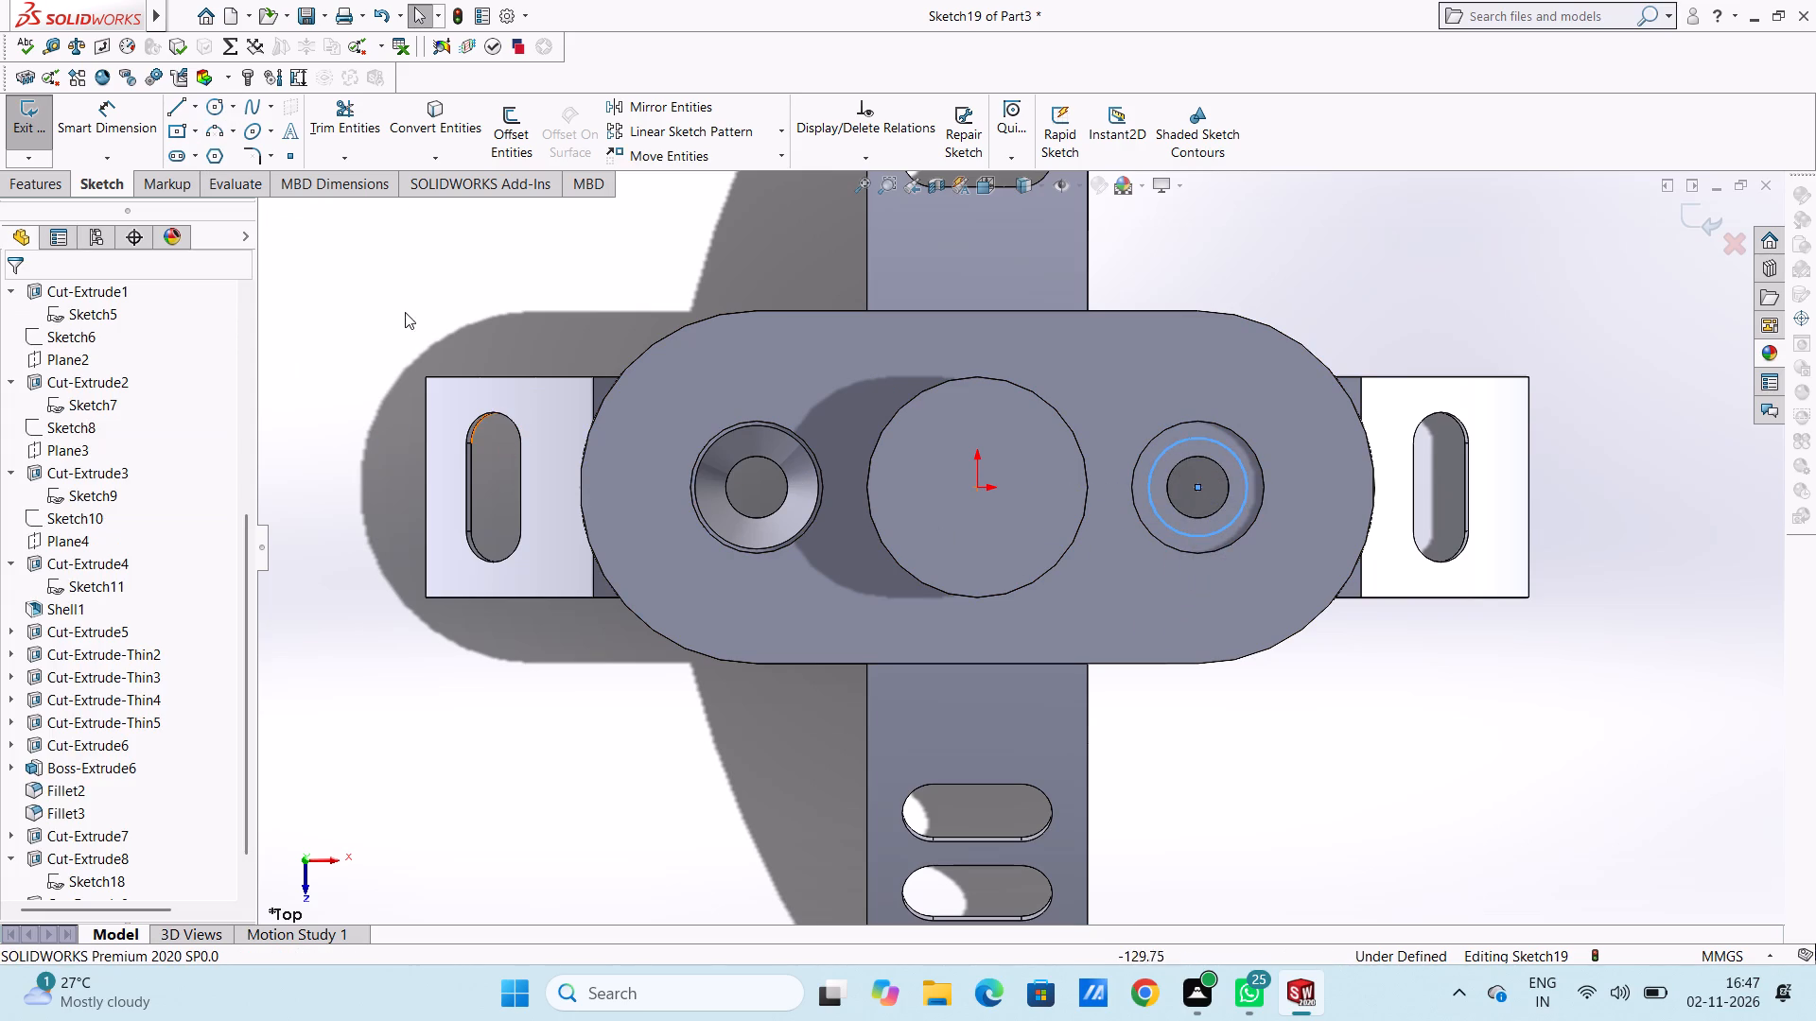
left_click(405, 312)
Dimension the new circle on the positive-X cylinder to a 28 mm diameter.
left_click(113, 123)
scroll(1209, 405, "up", 2)
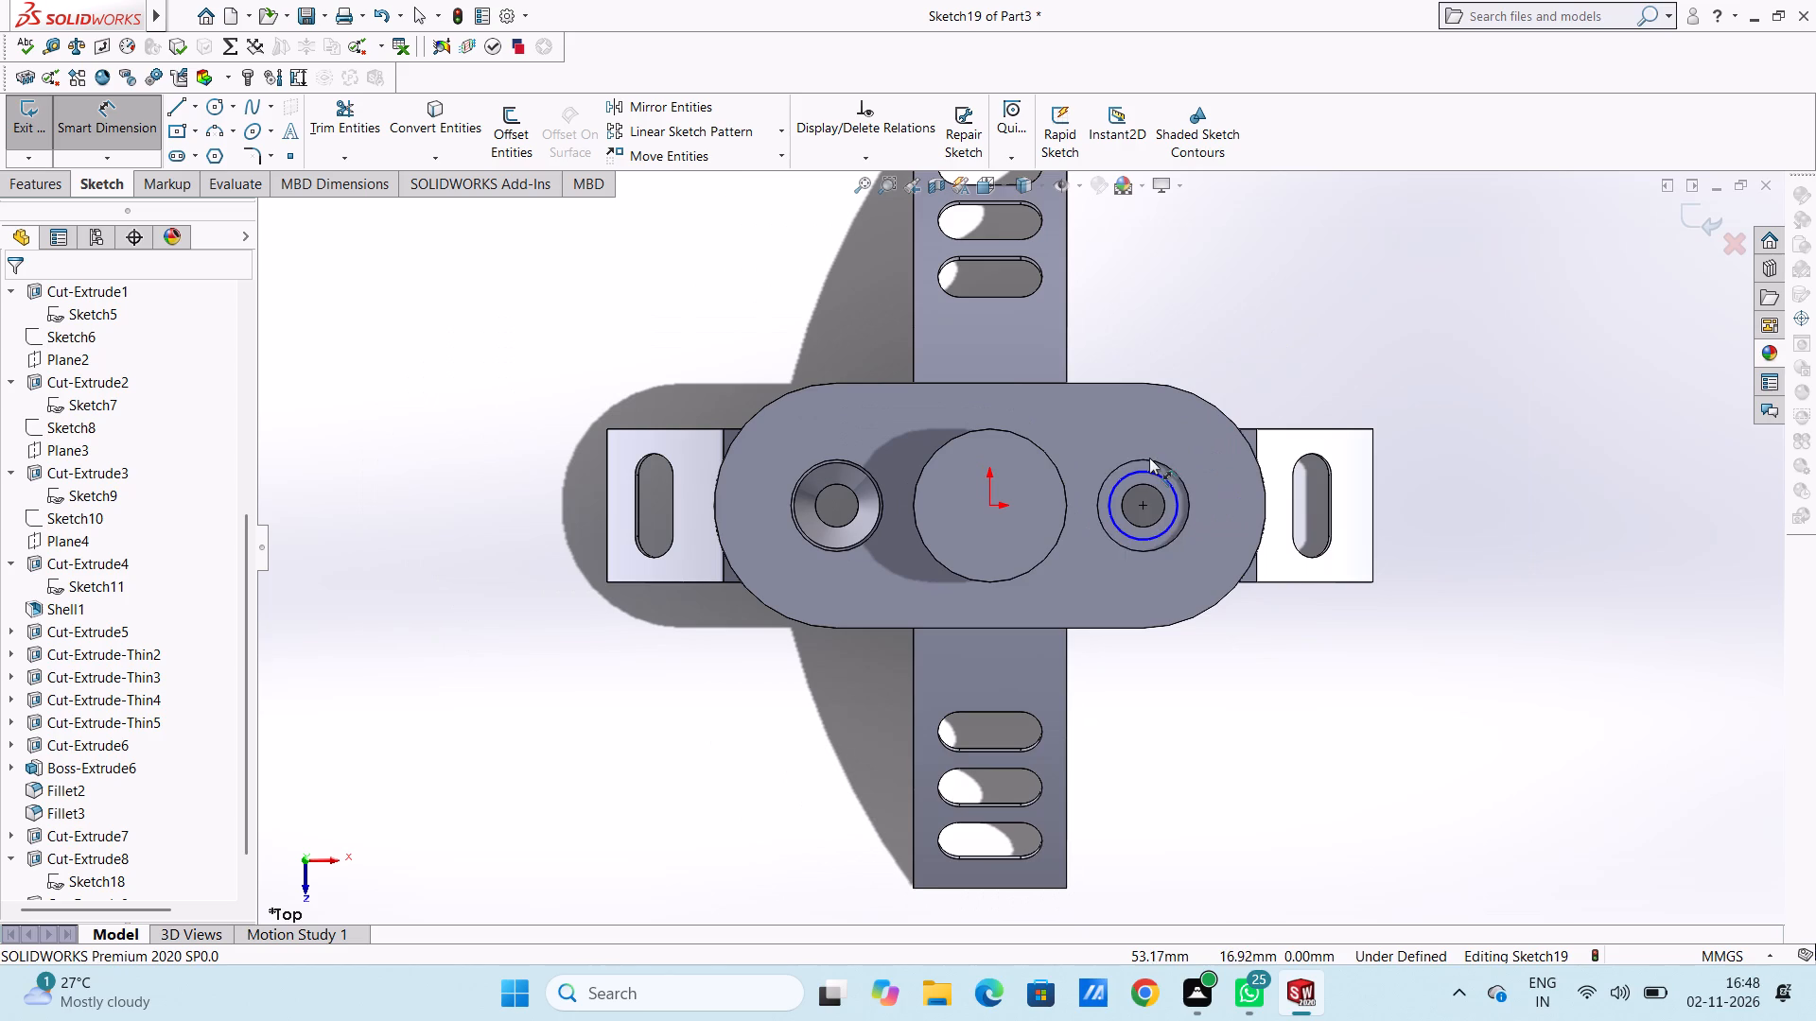
left_click(1145, 470)
left_click(1304, 268)
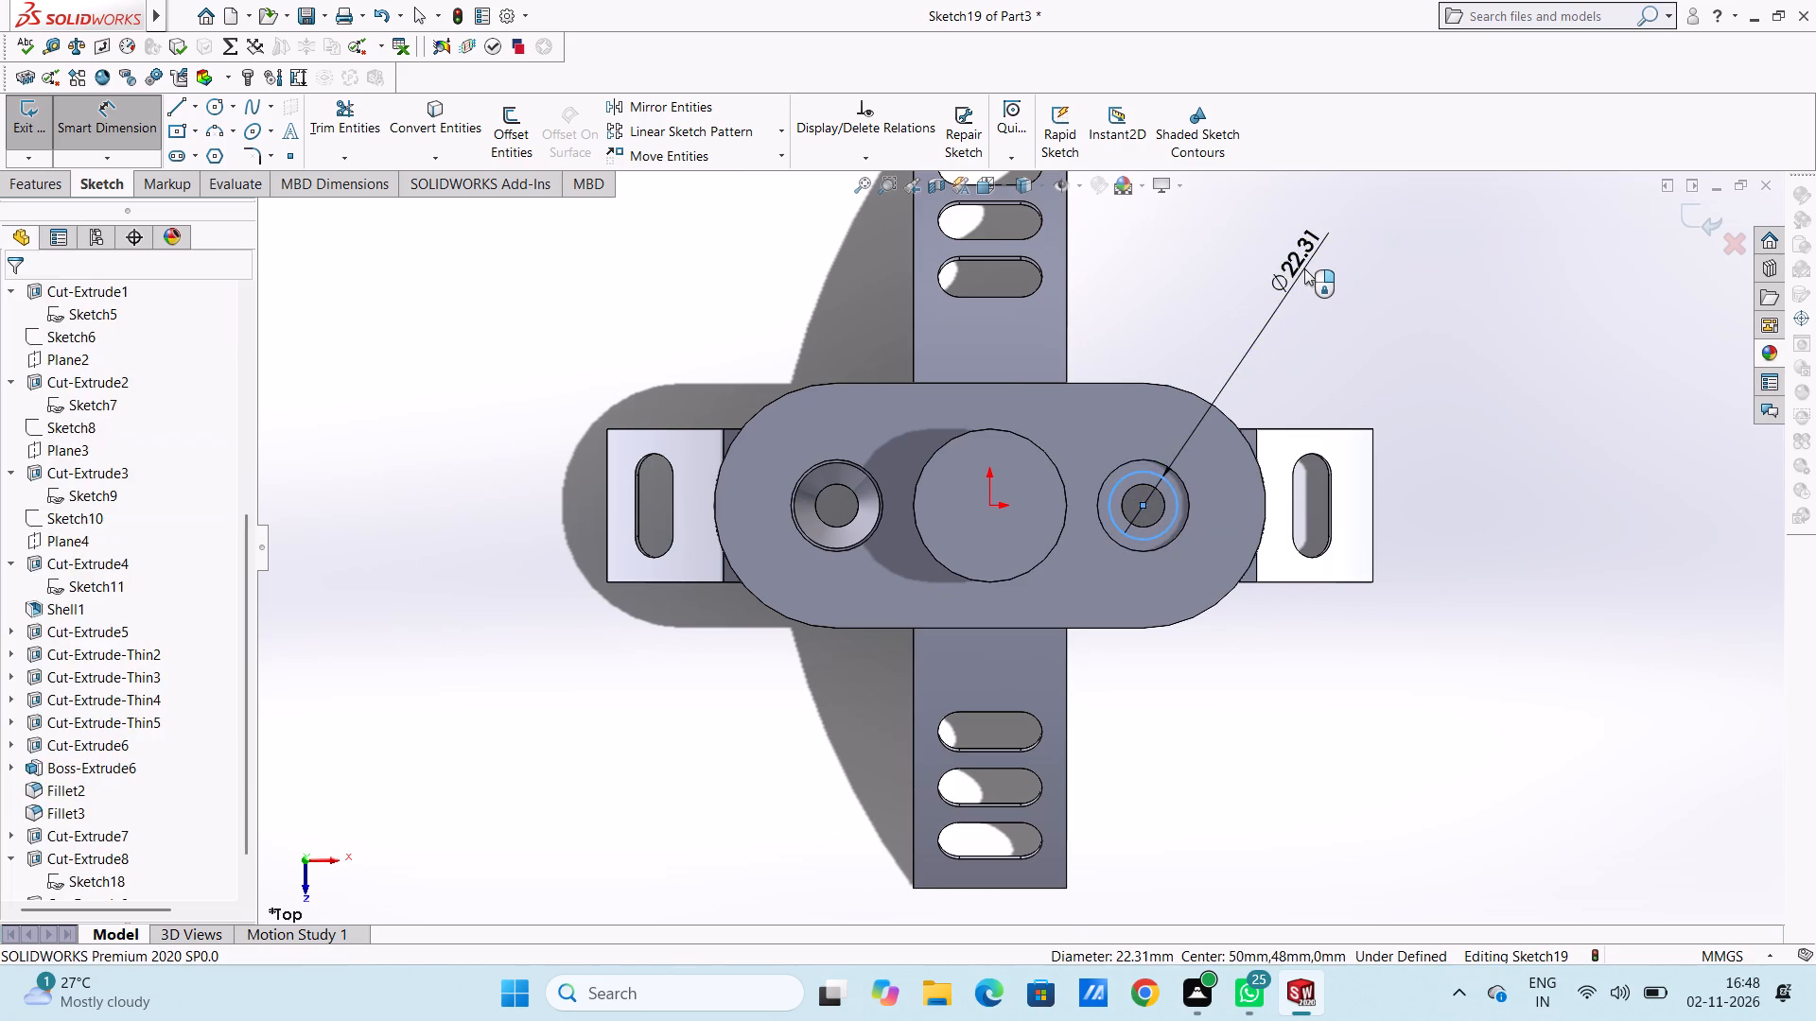
type("28")
key("Return")
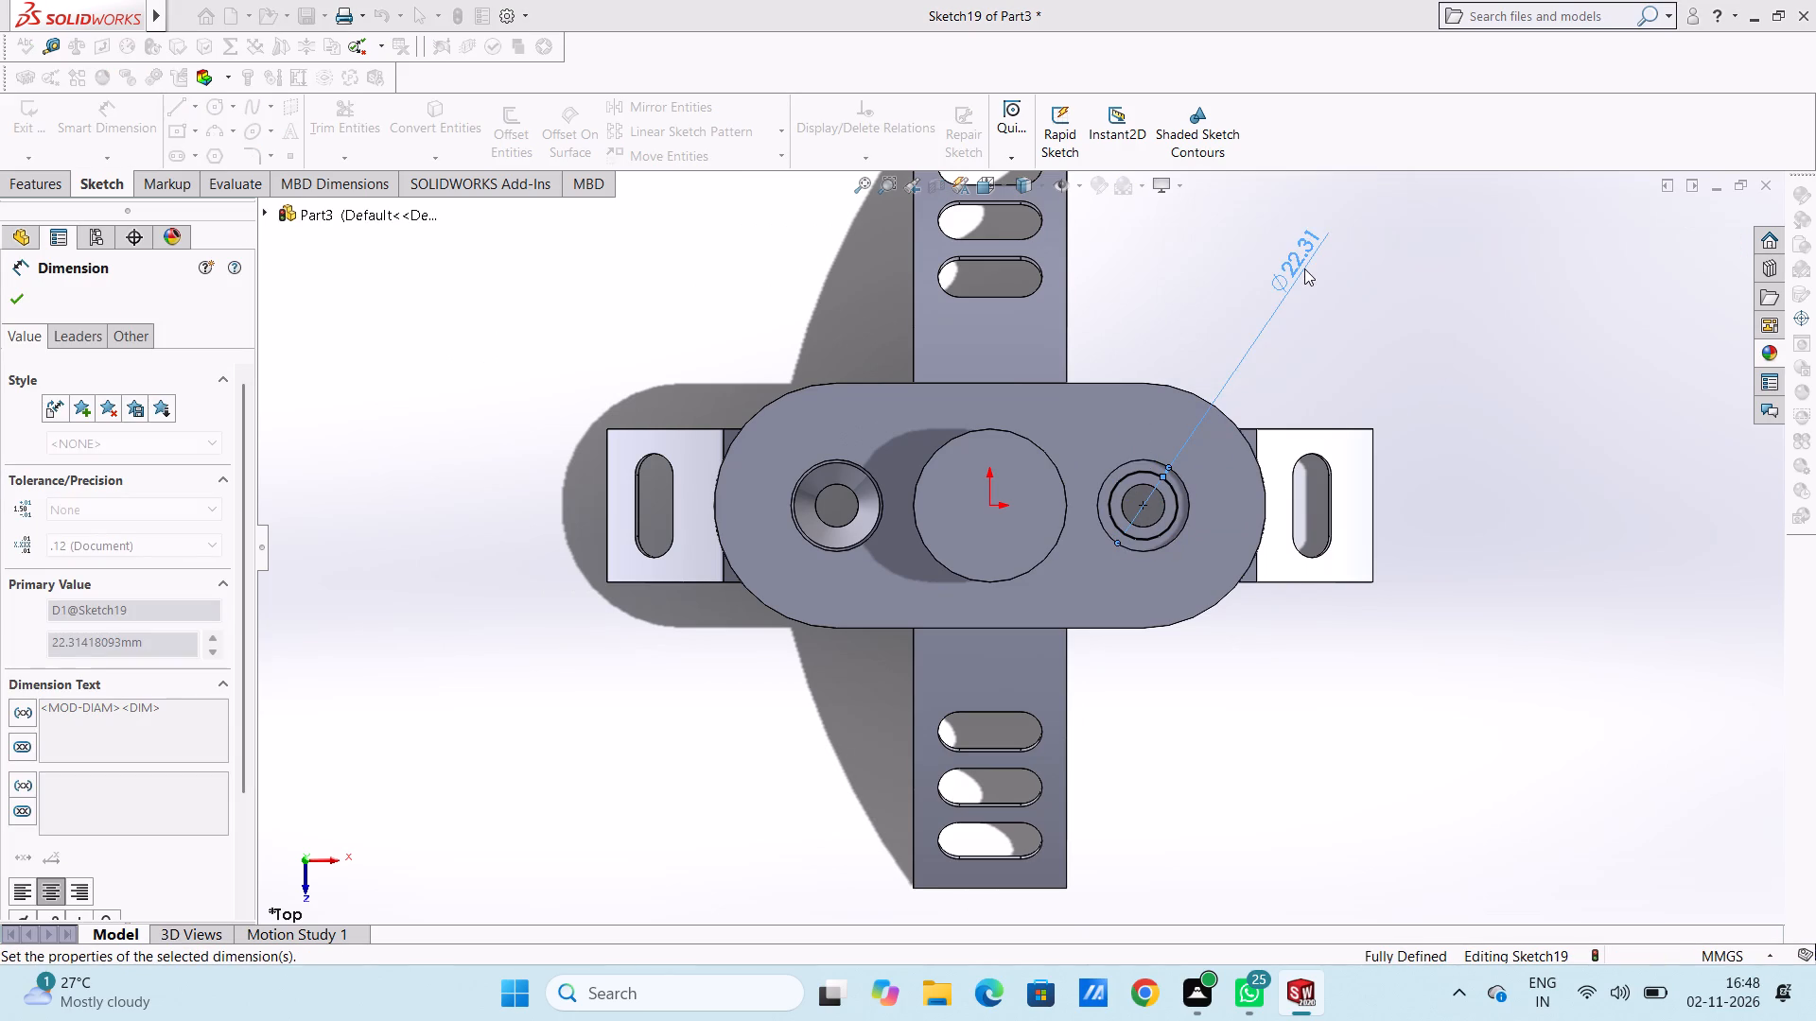
left_click(1347, 355)
Cut the 28 mm circle 20 mm deep into the positive-X cylinder with a blind Extruded Cut.
middle_click_drag(1386, 691, 1247, 595)
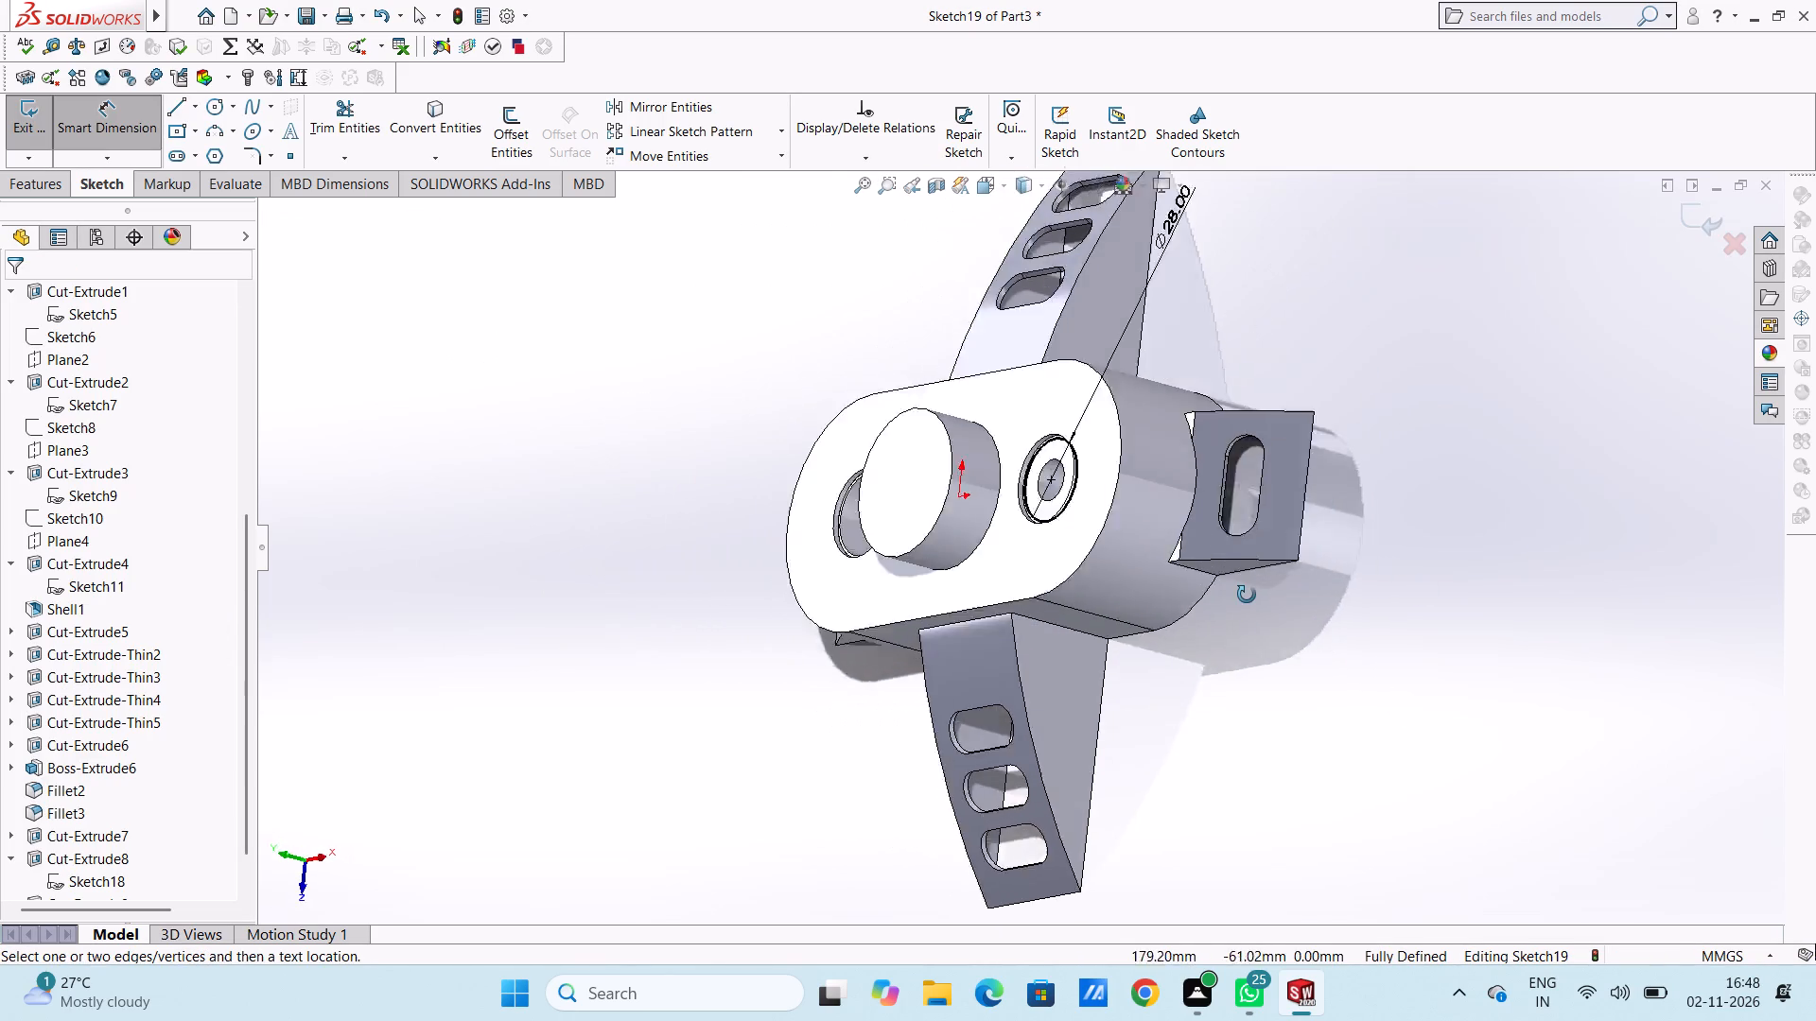
middle_click_drag(1247, 595, 1122, 684)
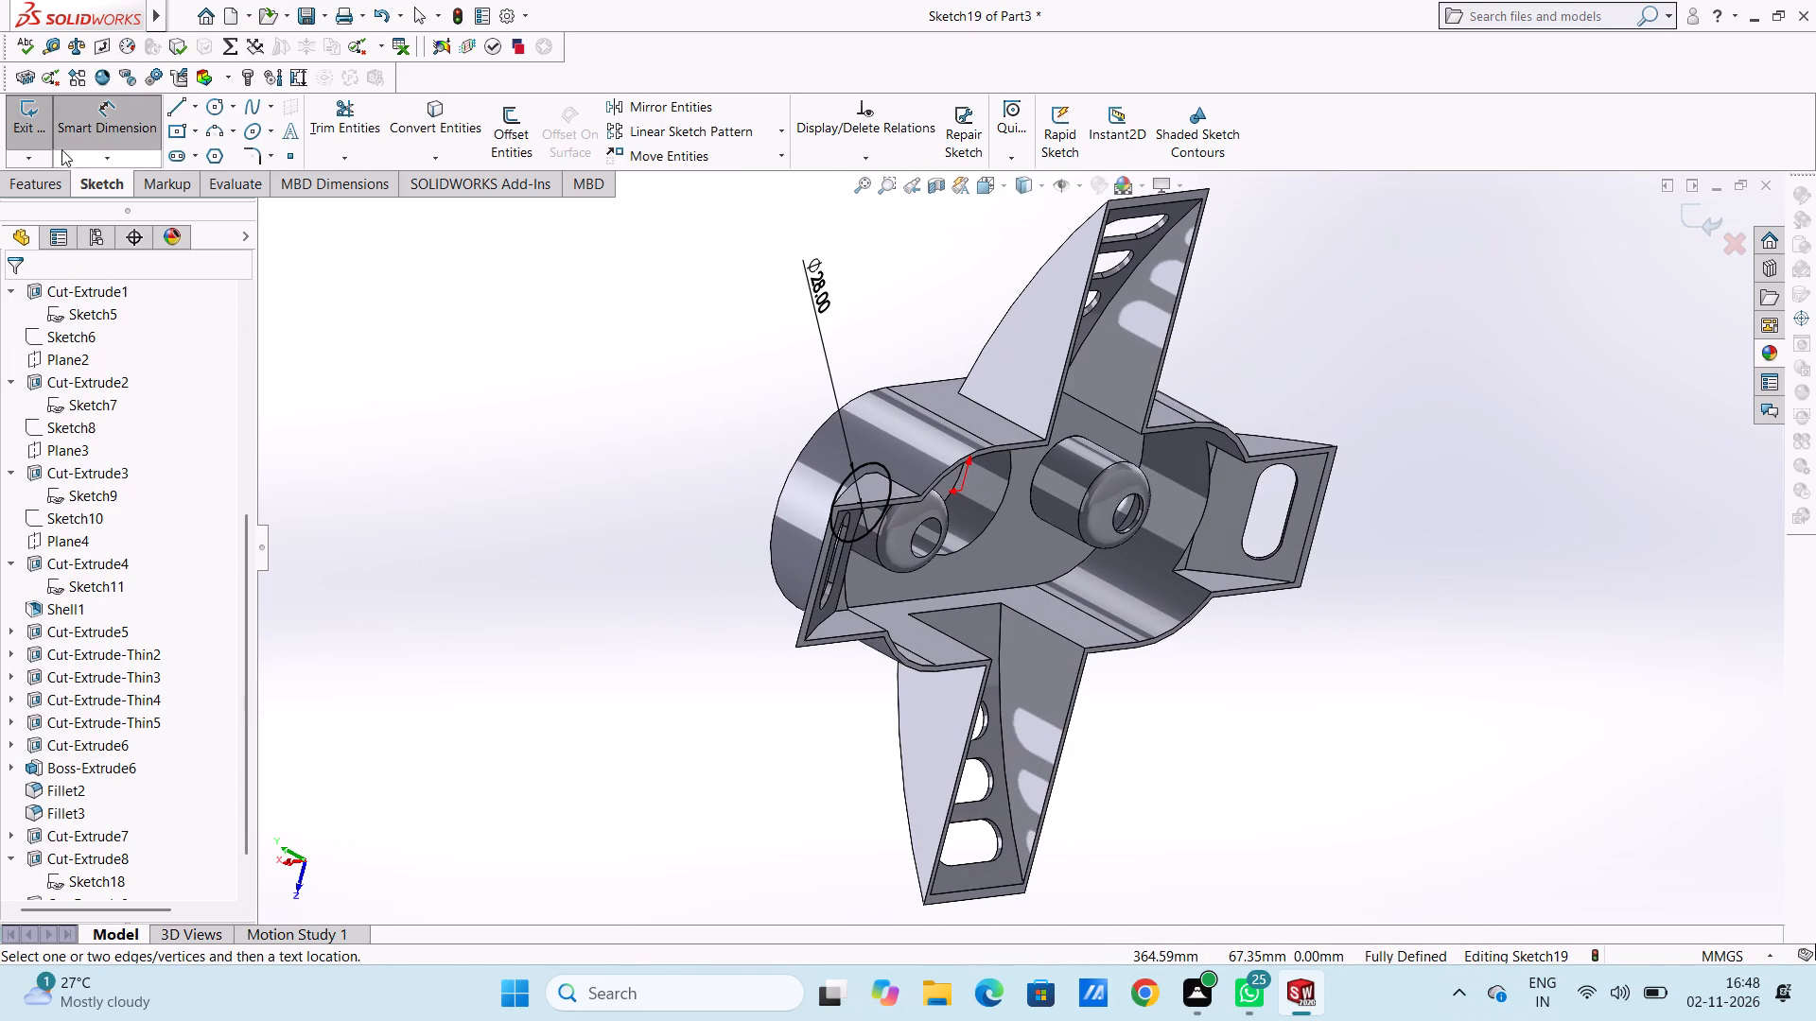
left_click(92, 128)
left_click(55, 182)
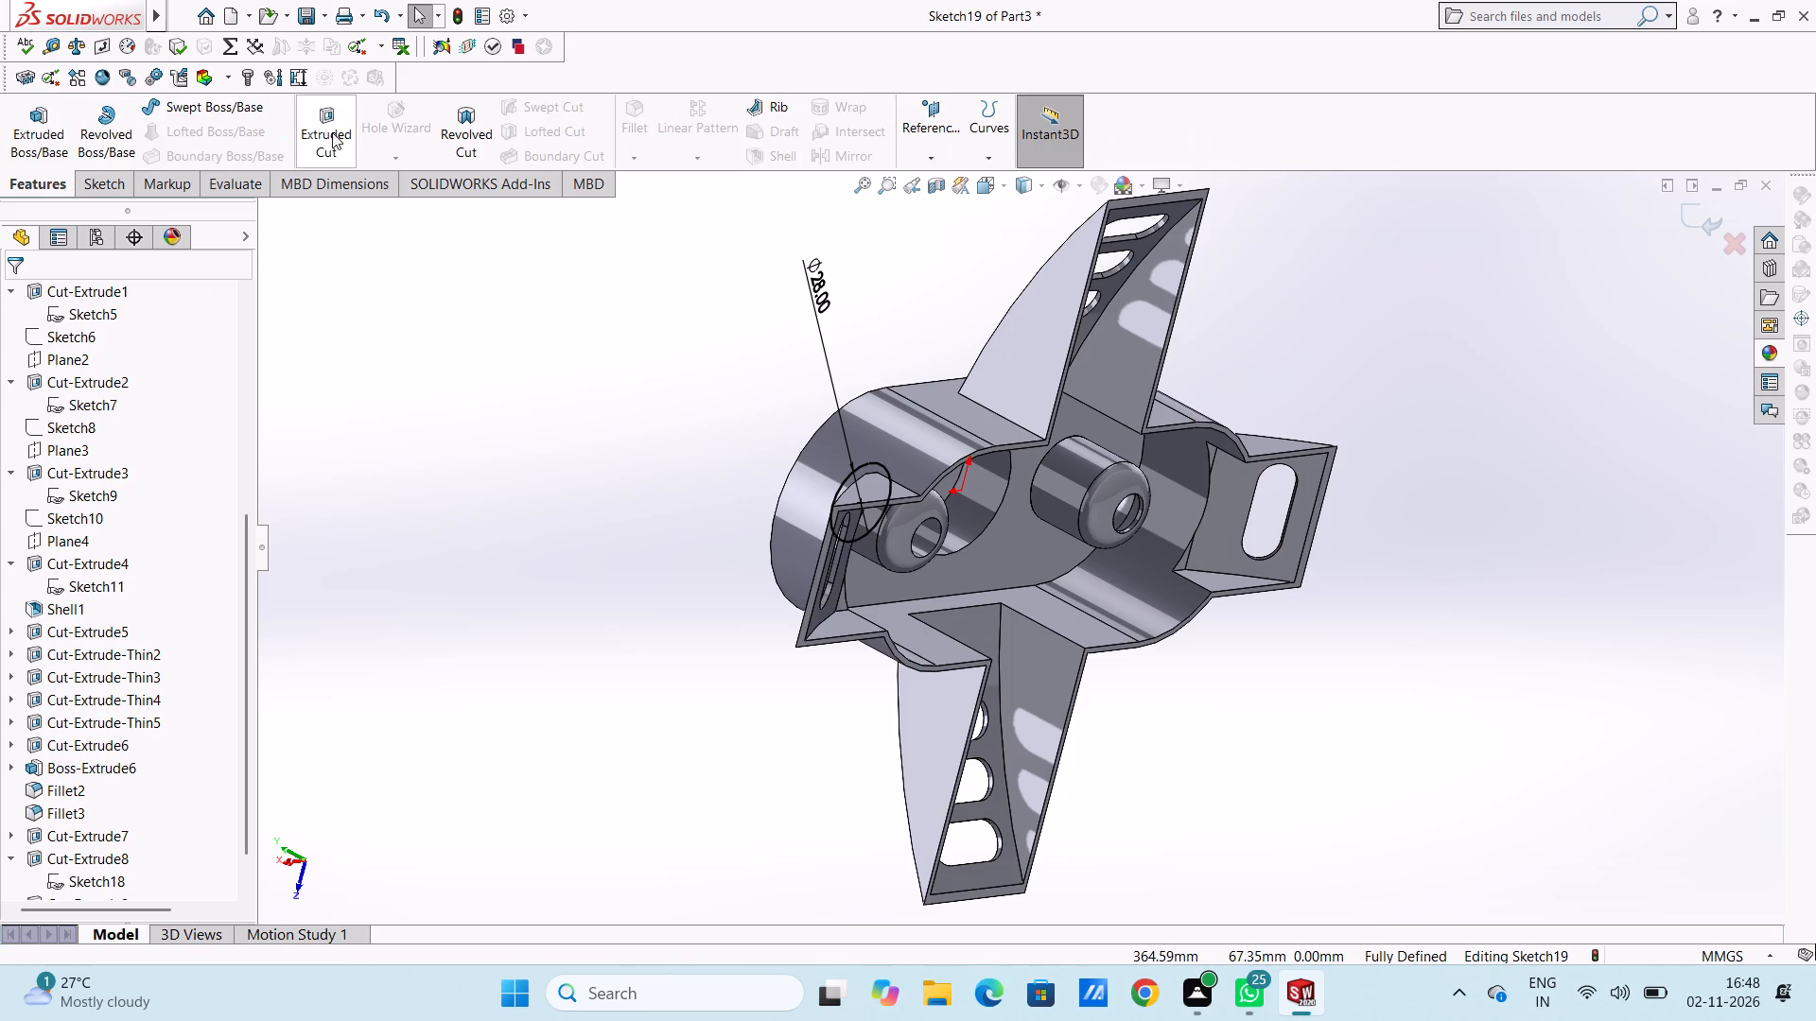
left_click(332, 132)
type("20")
key("Return")
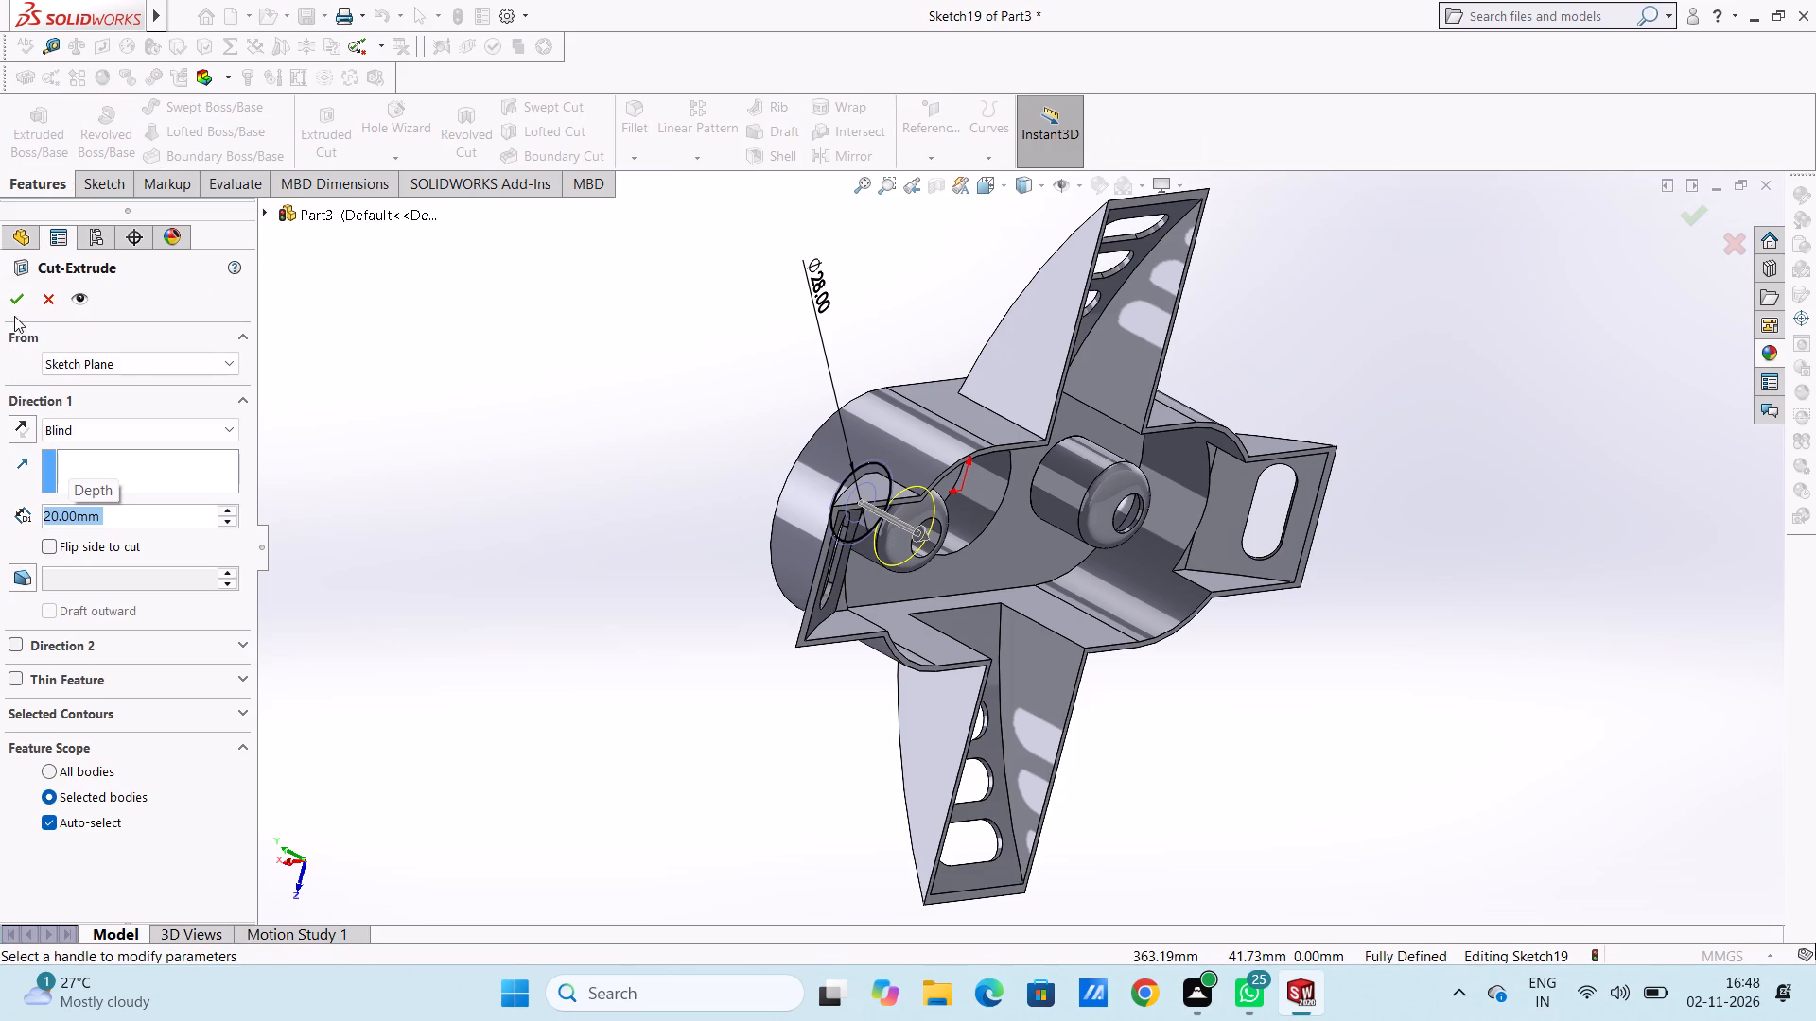
left_click(15, 297)
left_click(375, 385)
Reuse the positive-X cylinder's 28 mm circle sketch for a new Extruded Cut starting from the flat bottom face of its pocket.
middle_click_drag(566, 476, 656, 509)
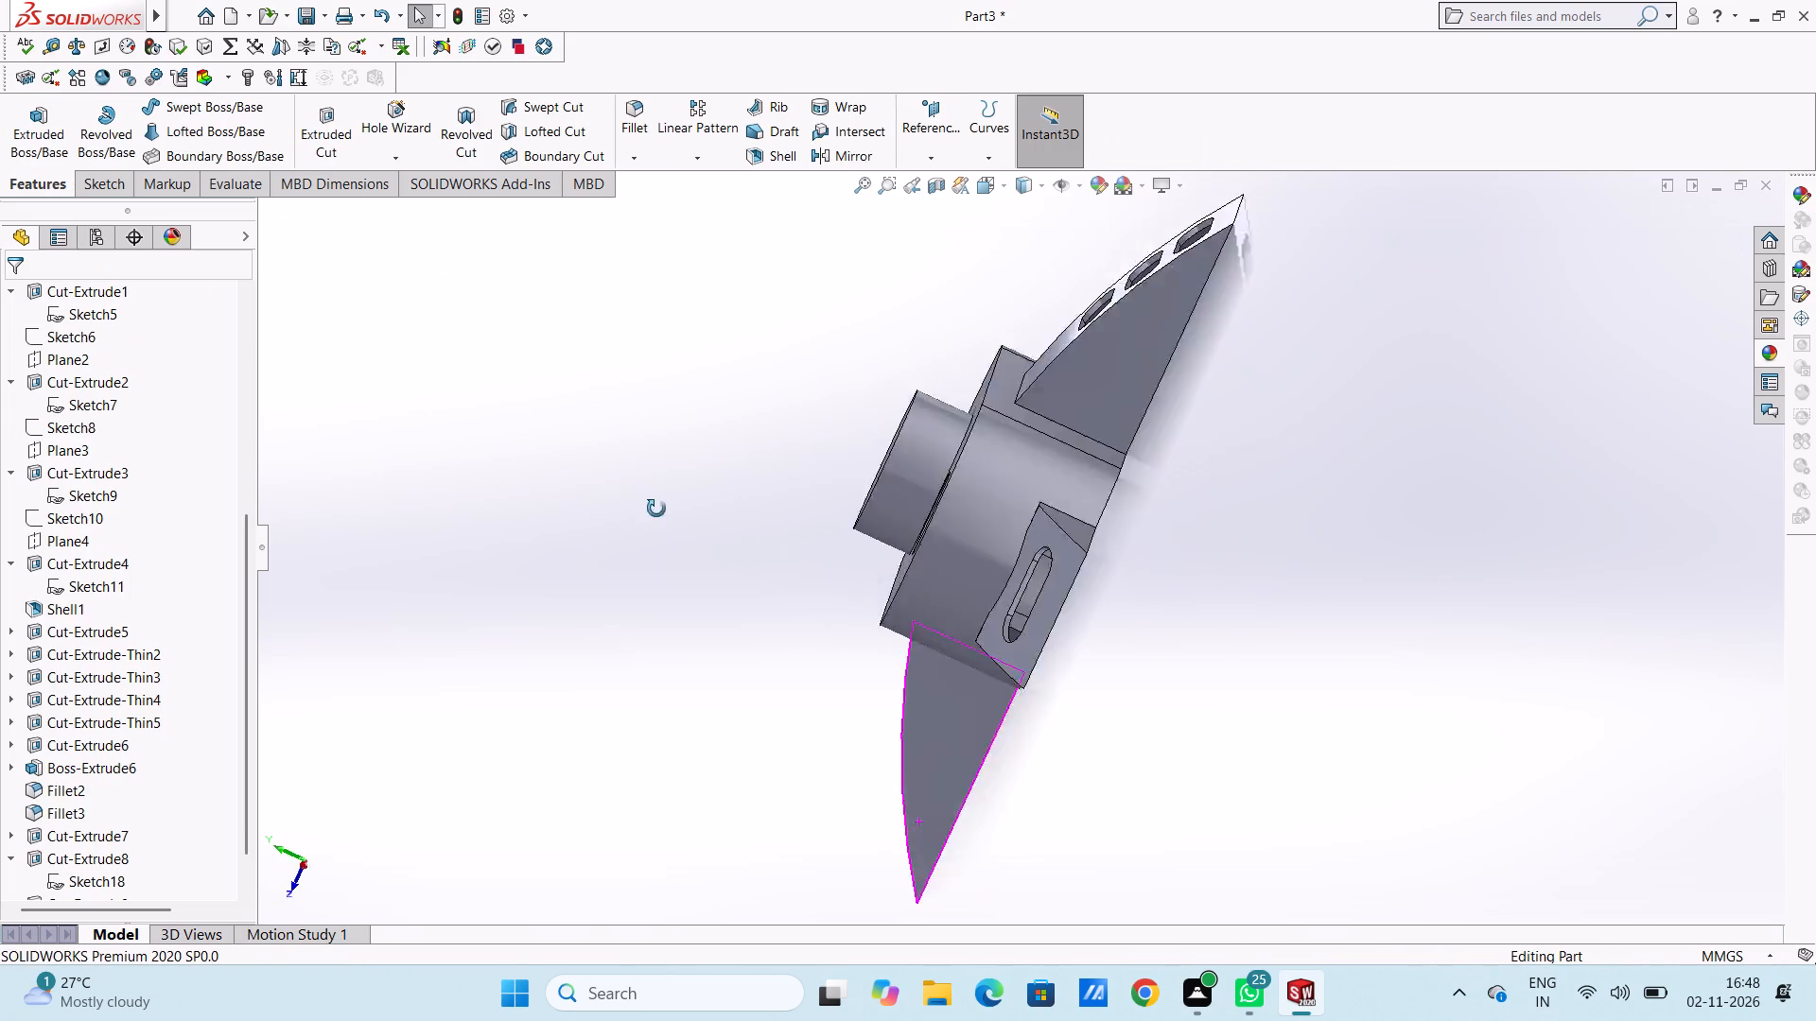
middle_click_drag(656, 509, 831, 548)
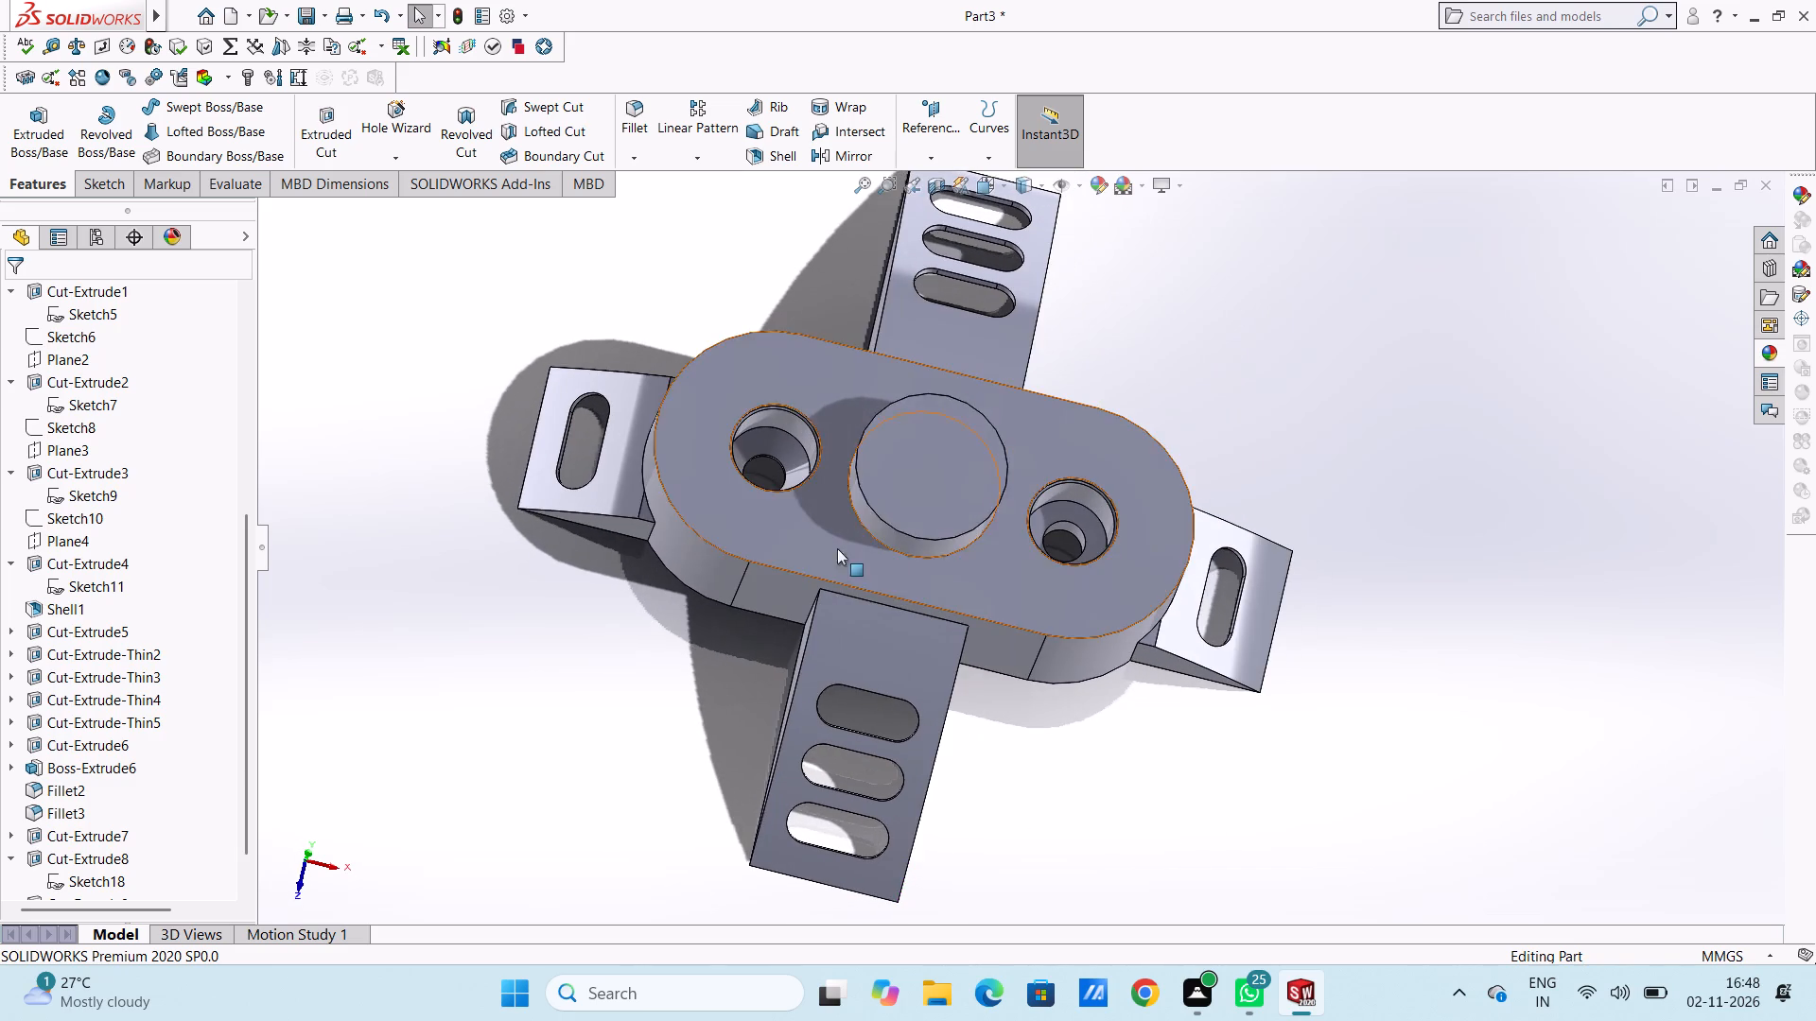
scroll(1153, 547, "down", 2)
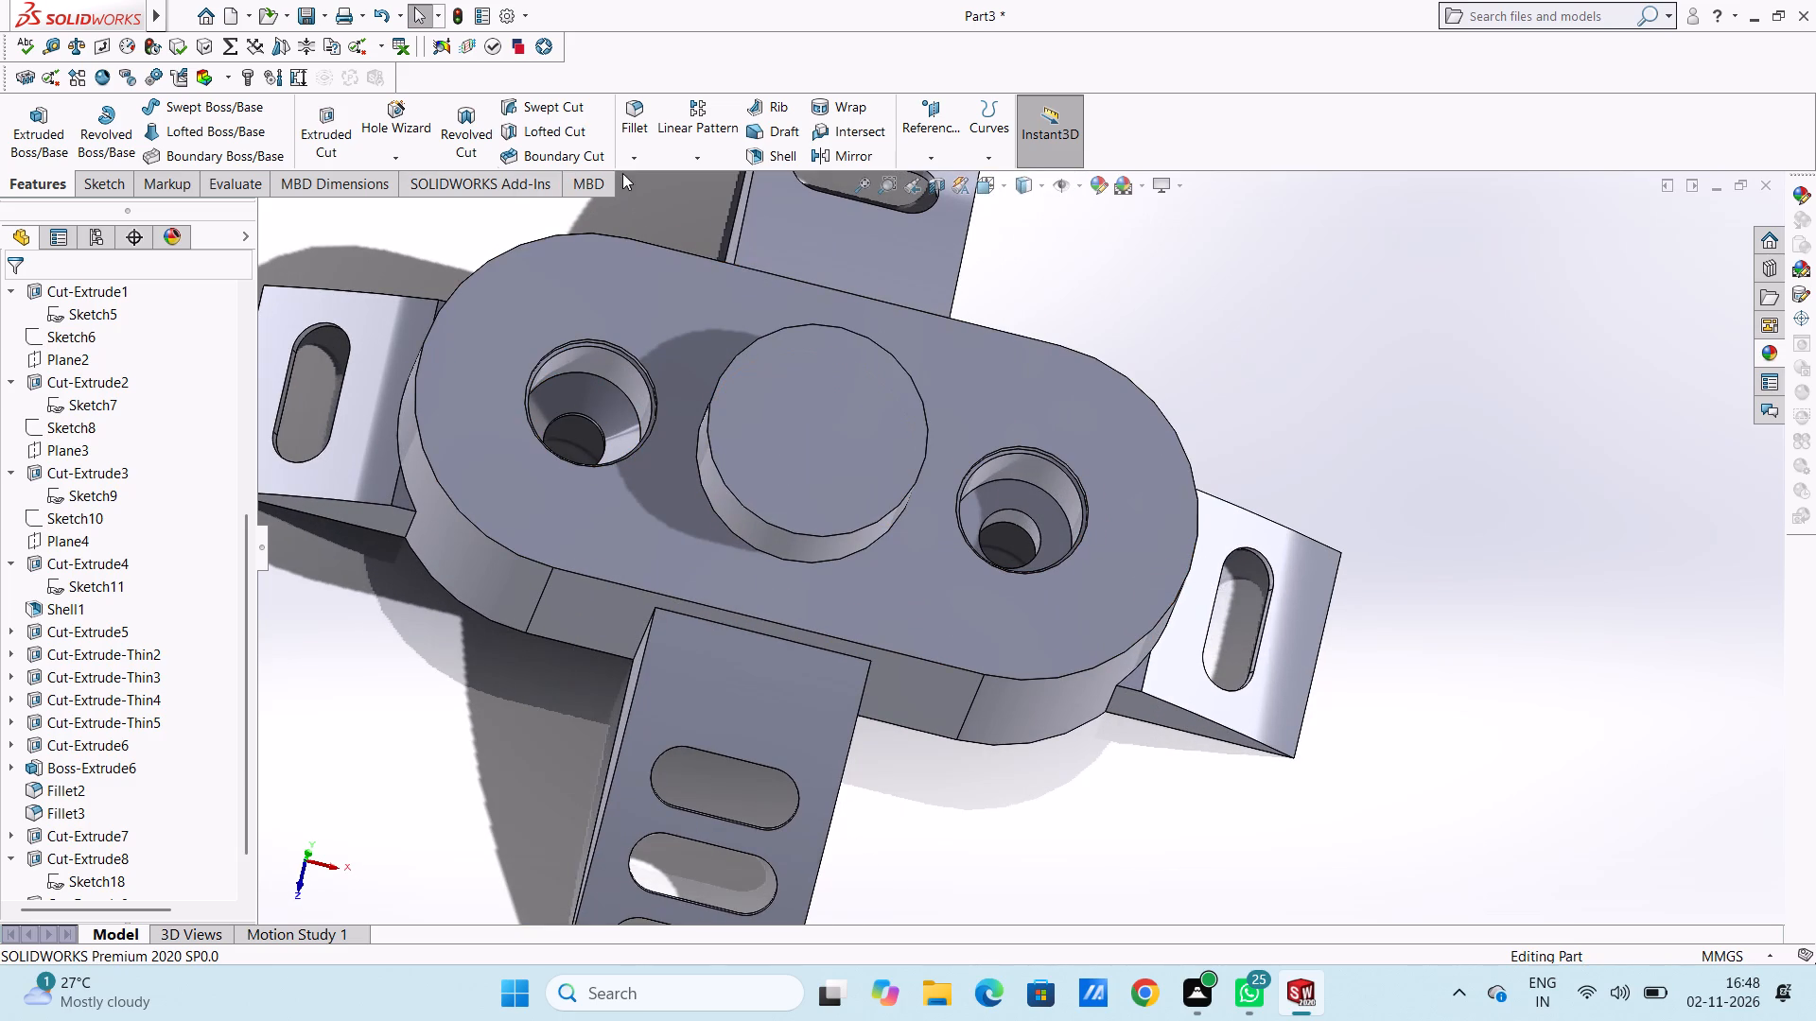
scroll(565, 256, "up", 2)
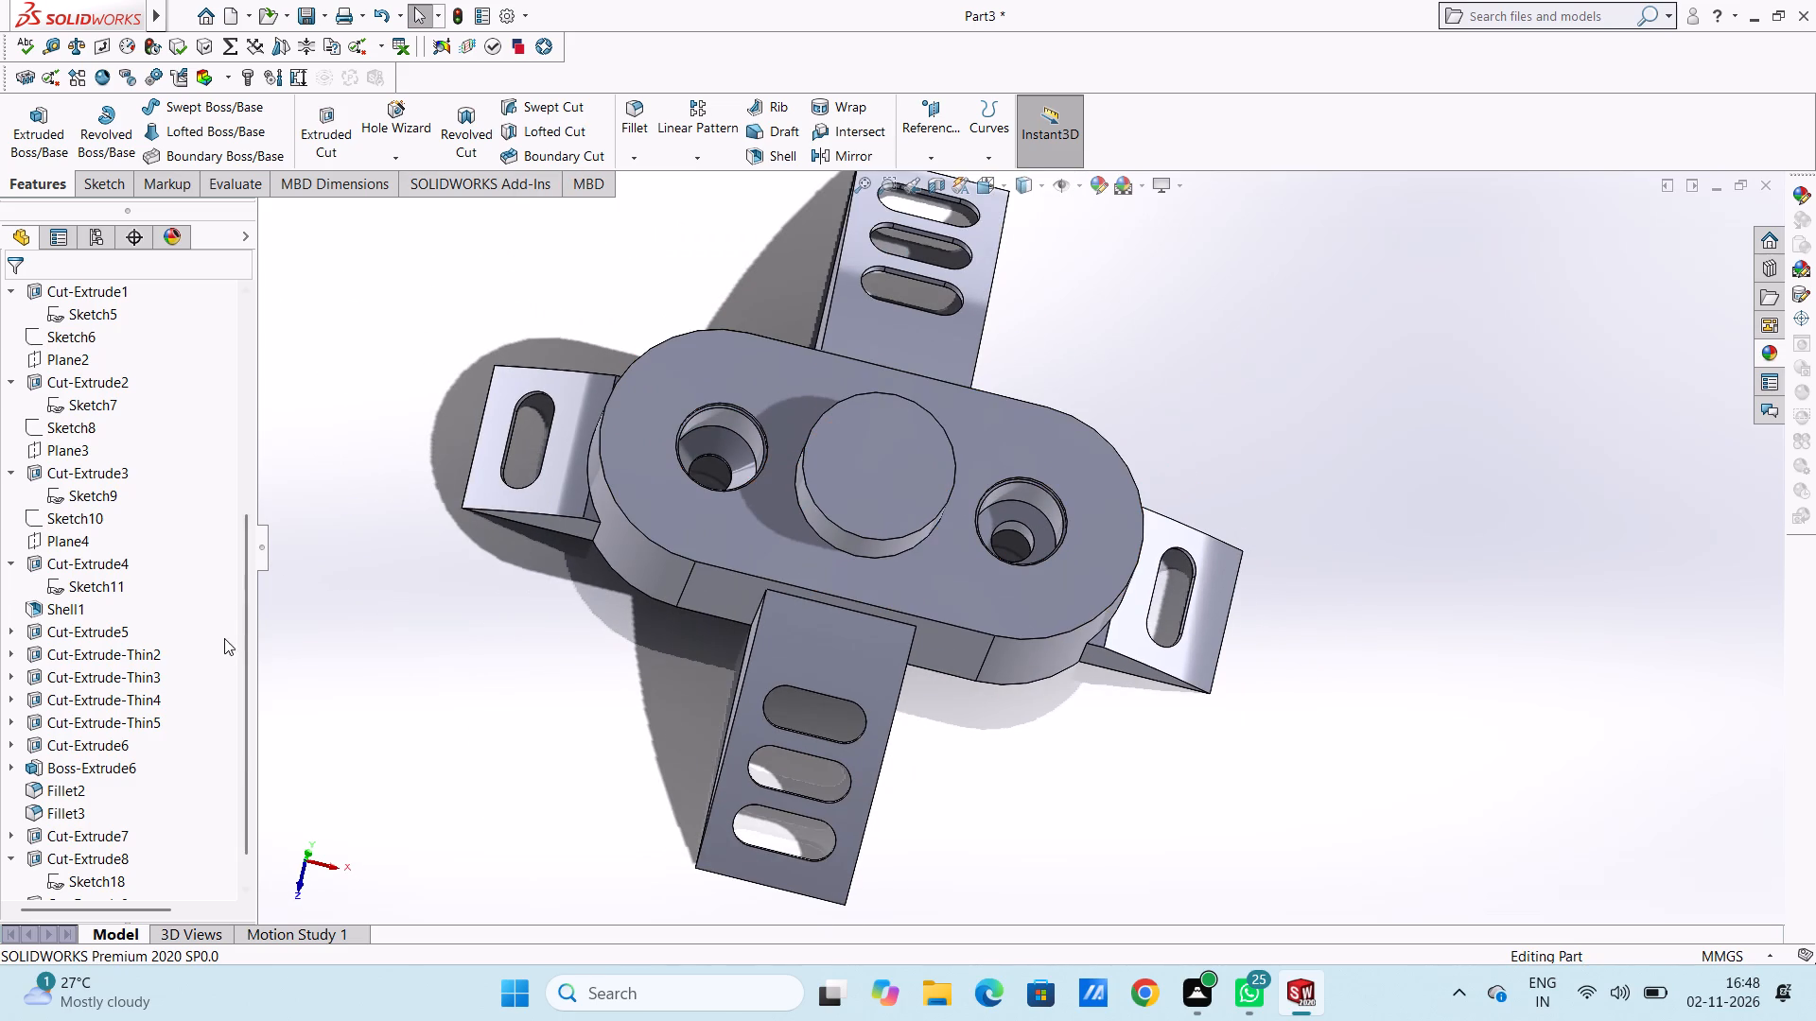
scroll(231, 640, "down", 5)
left_click(6, 874)
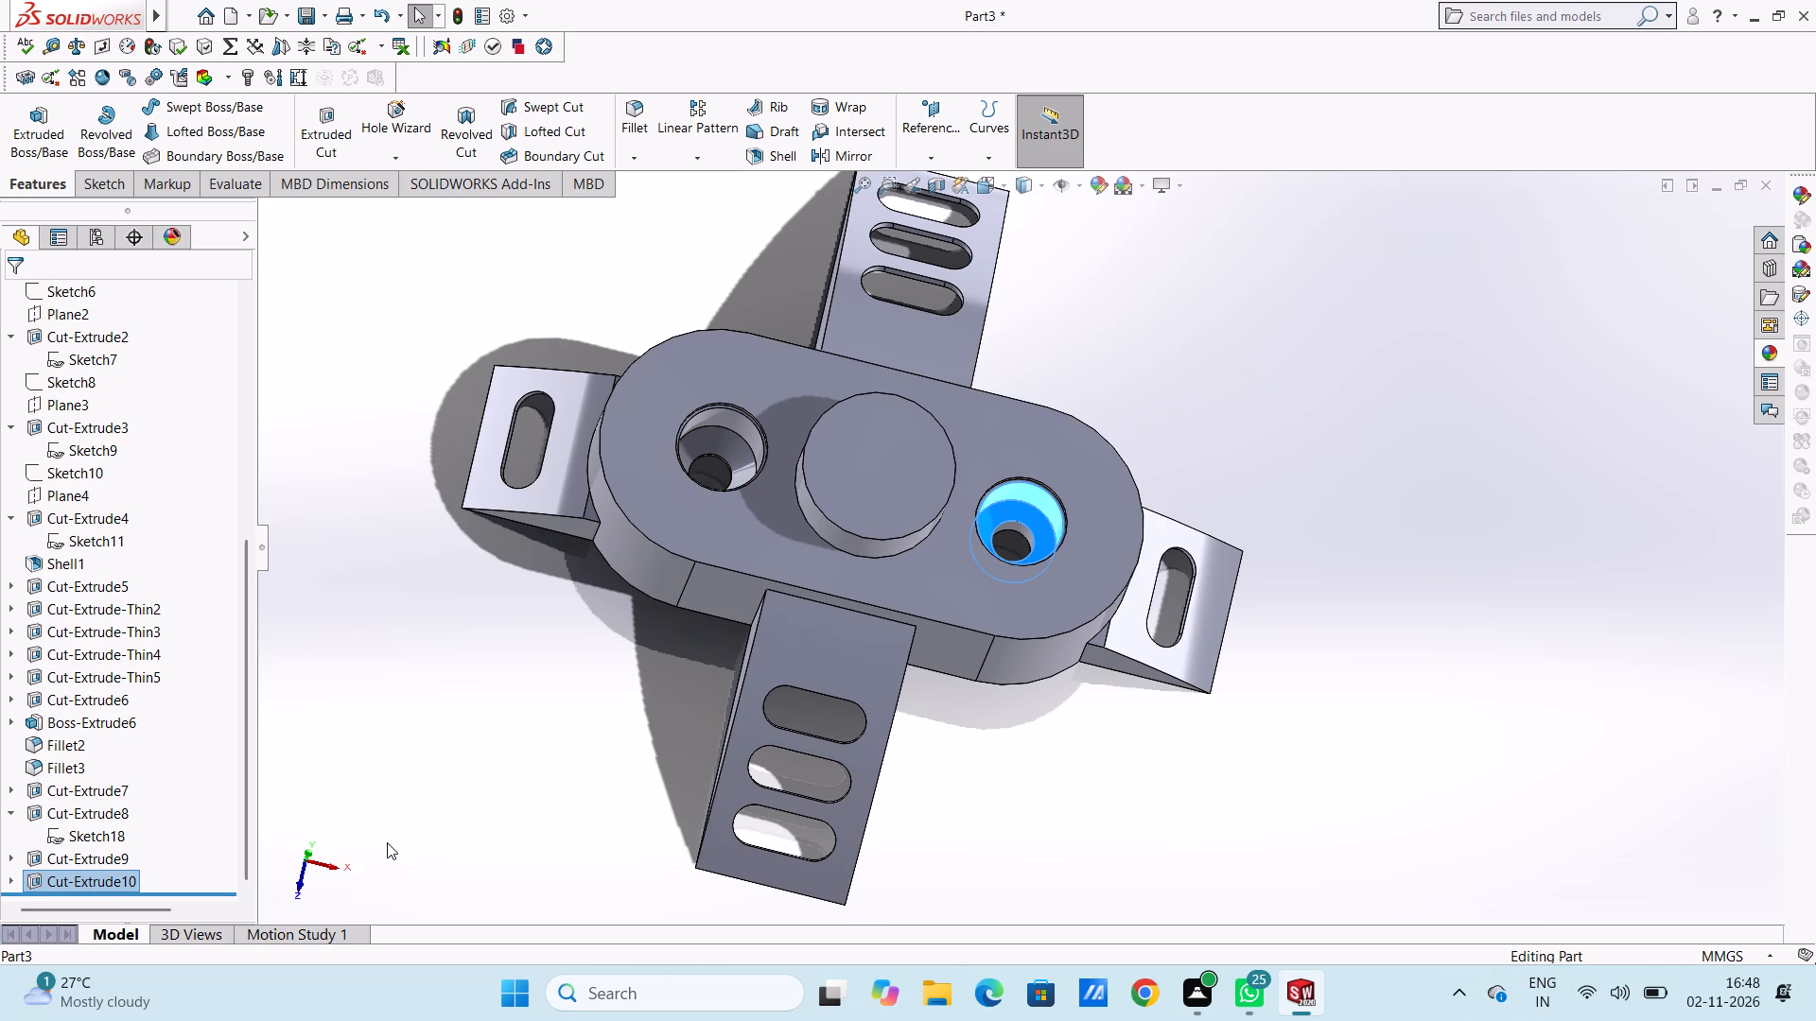
left_click(387, 842)
left_click(12, 880)
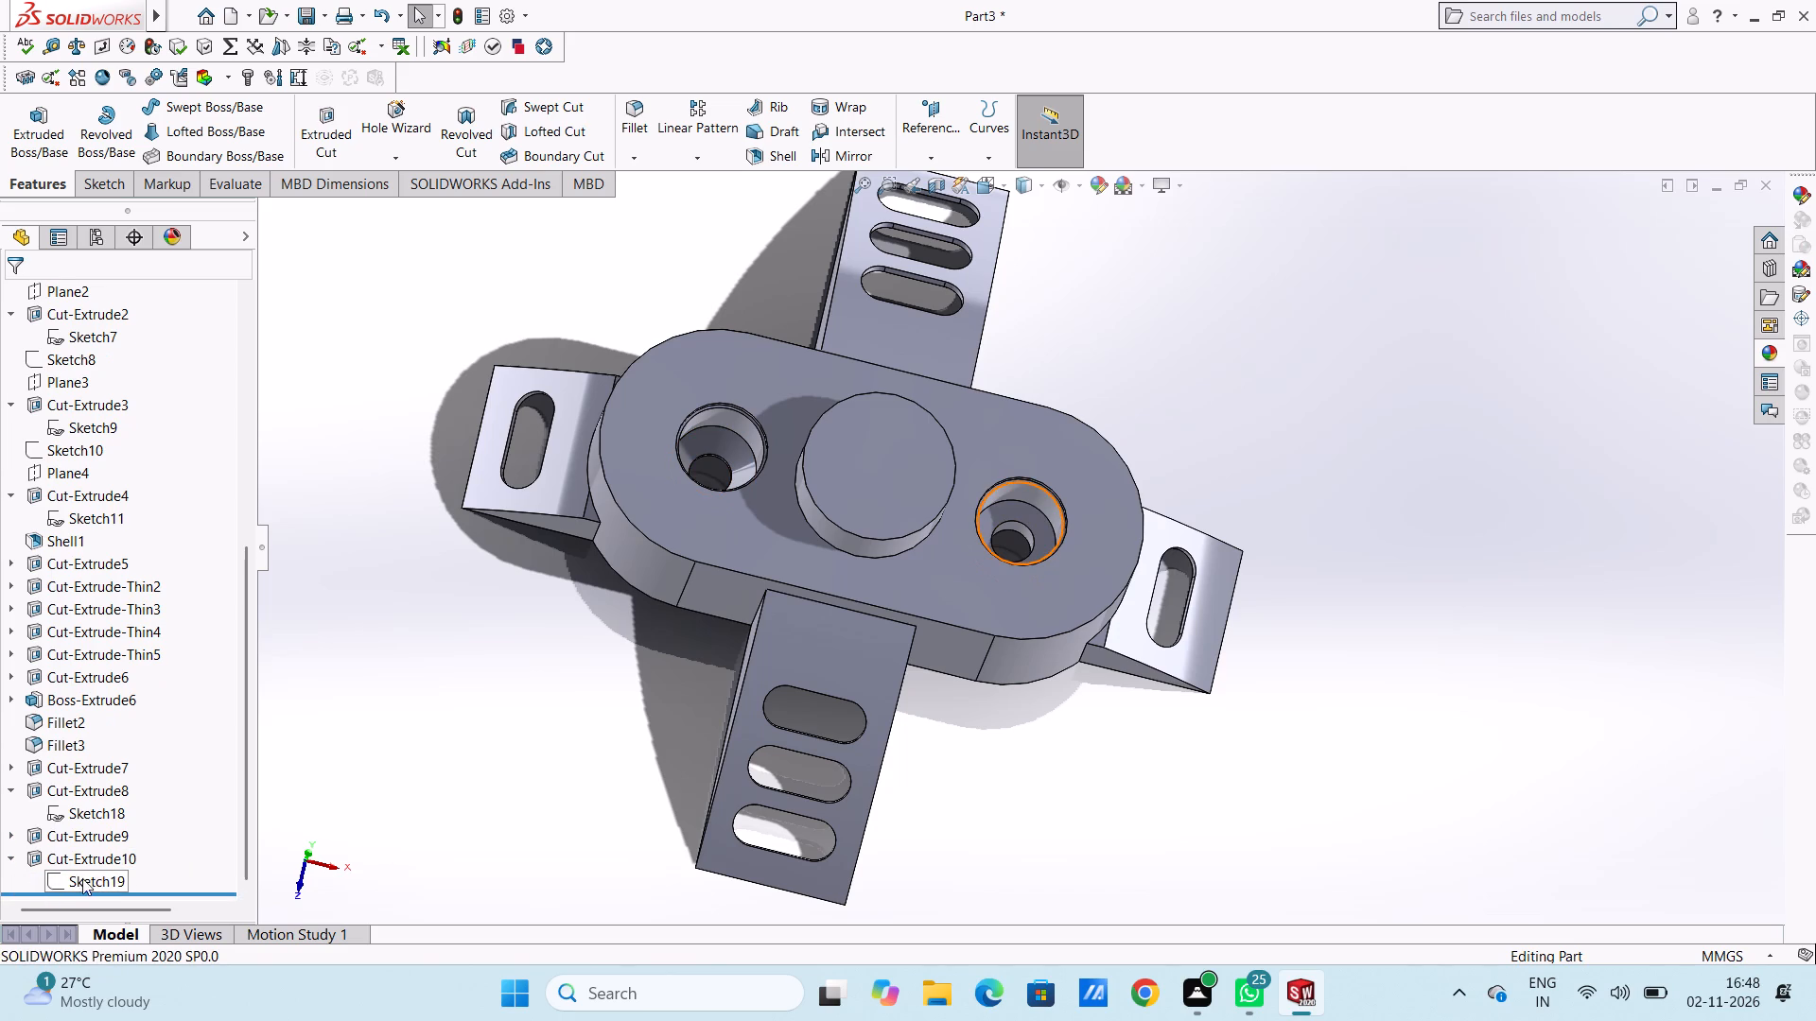
left_click(86, 876)
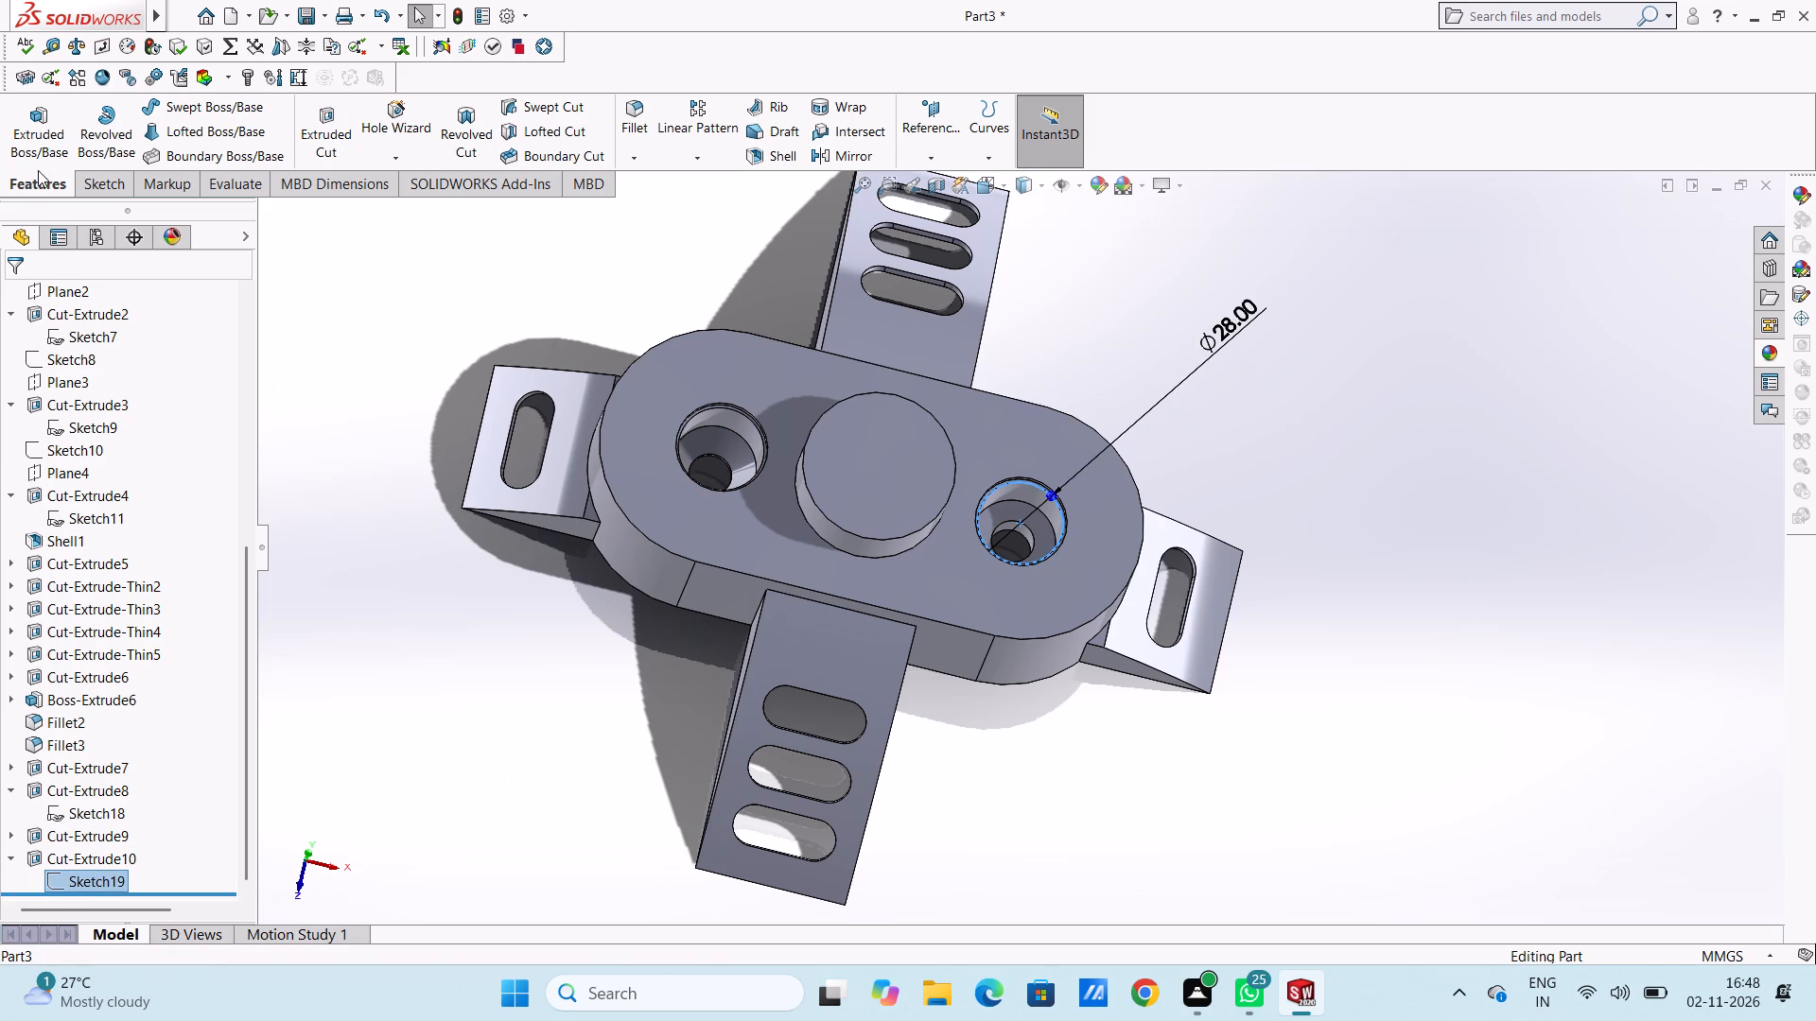
left_click(332, 117)
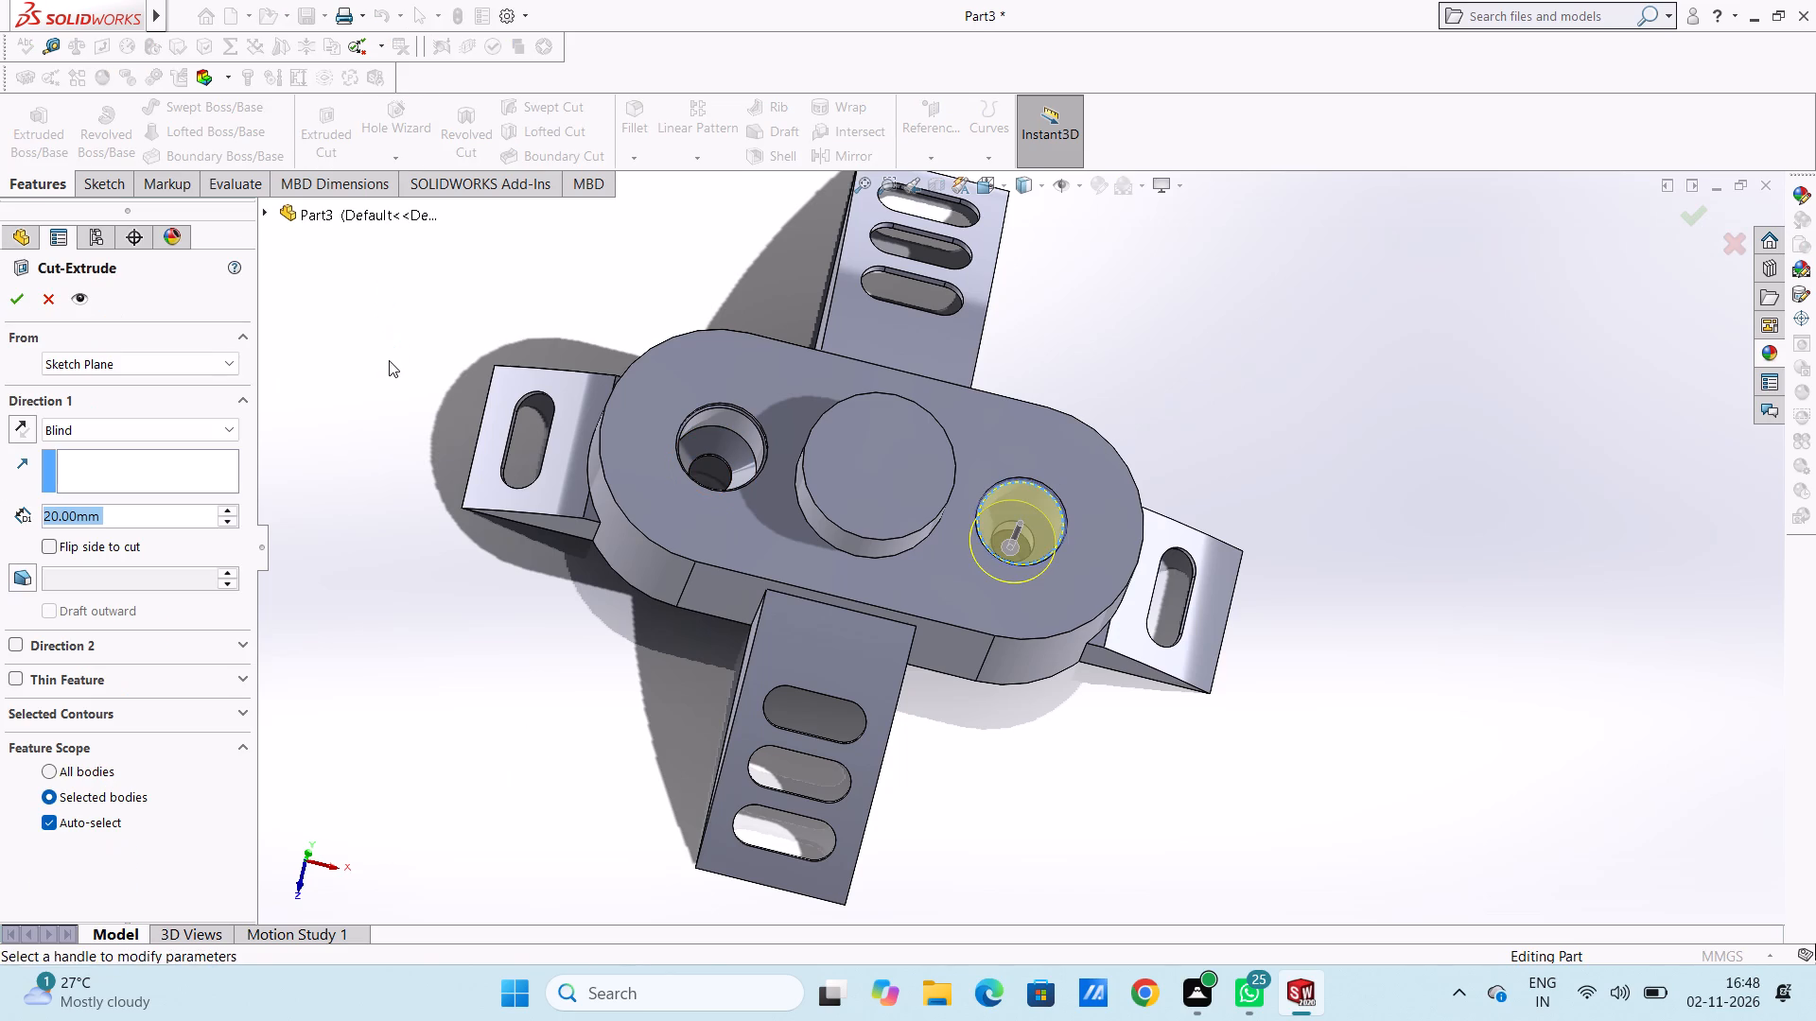
left_click(179, 361)
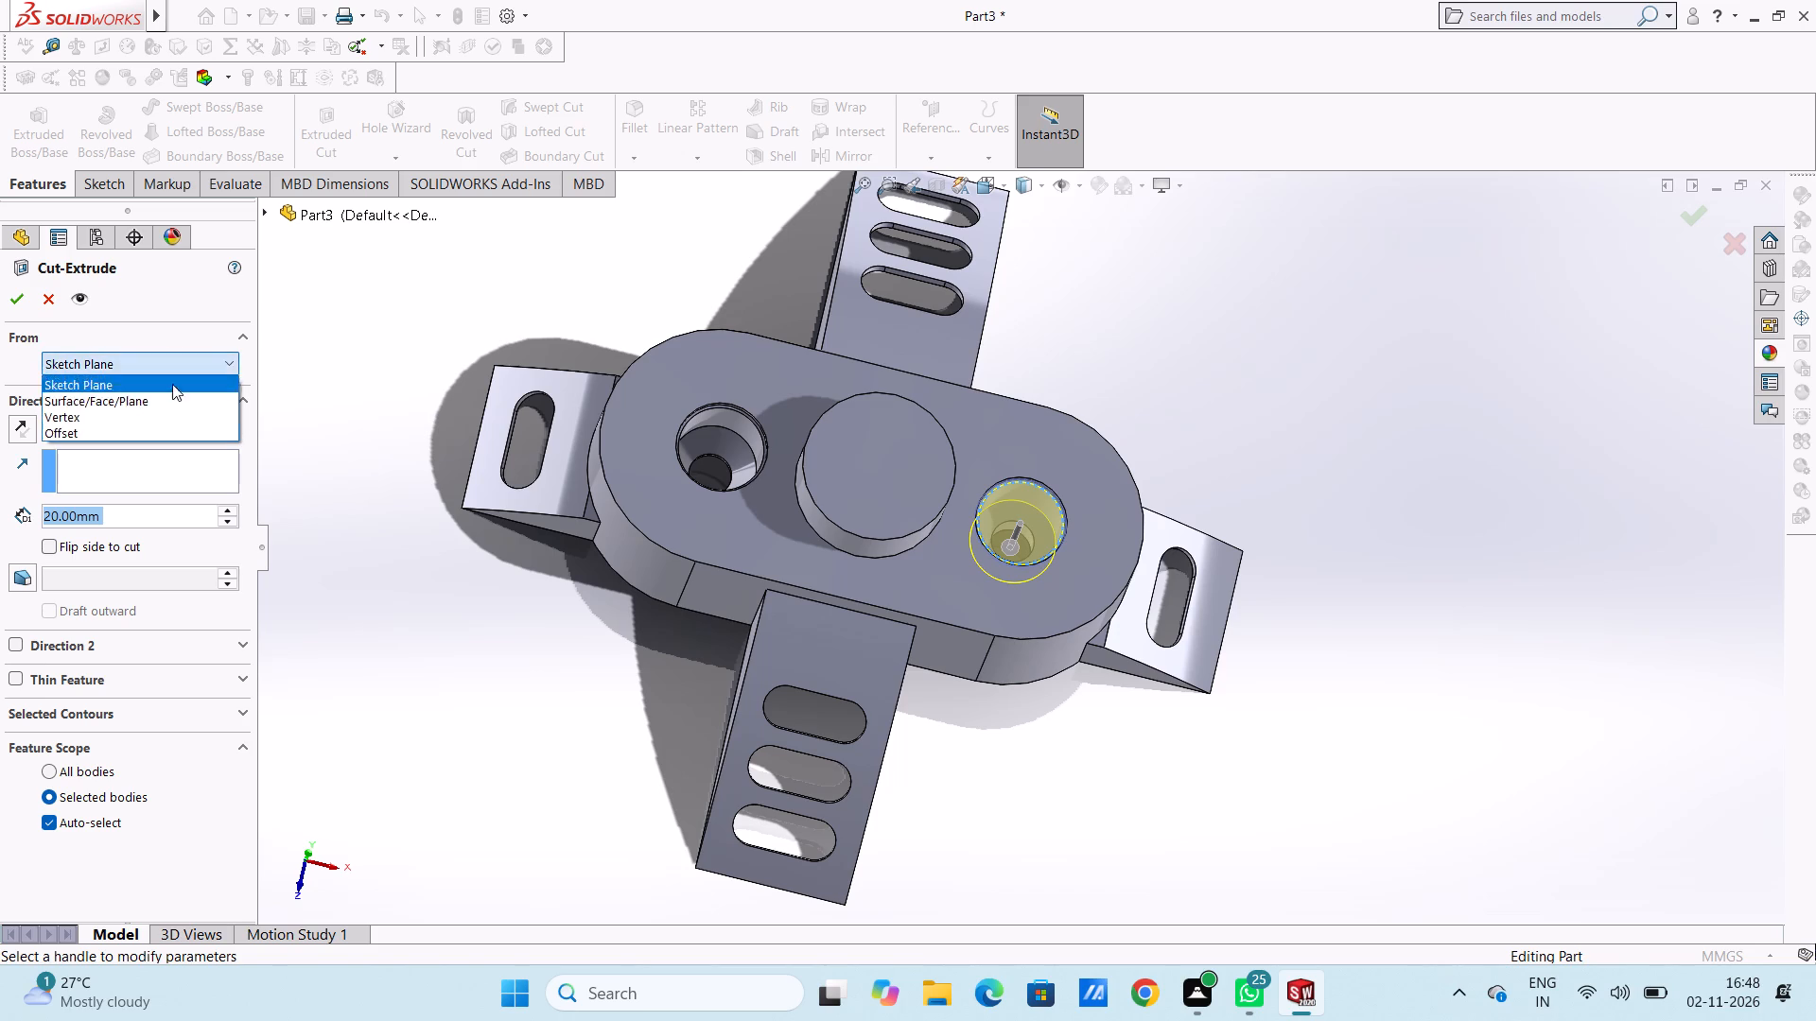
left_click(161, 399)
middle_click_drag(516, 736, 493, 617)
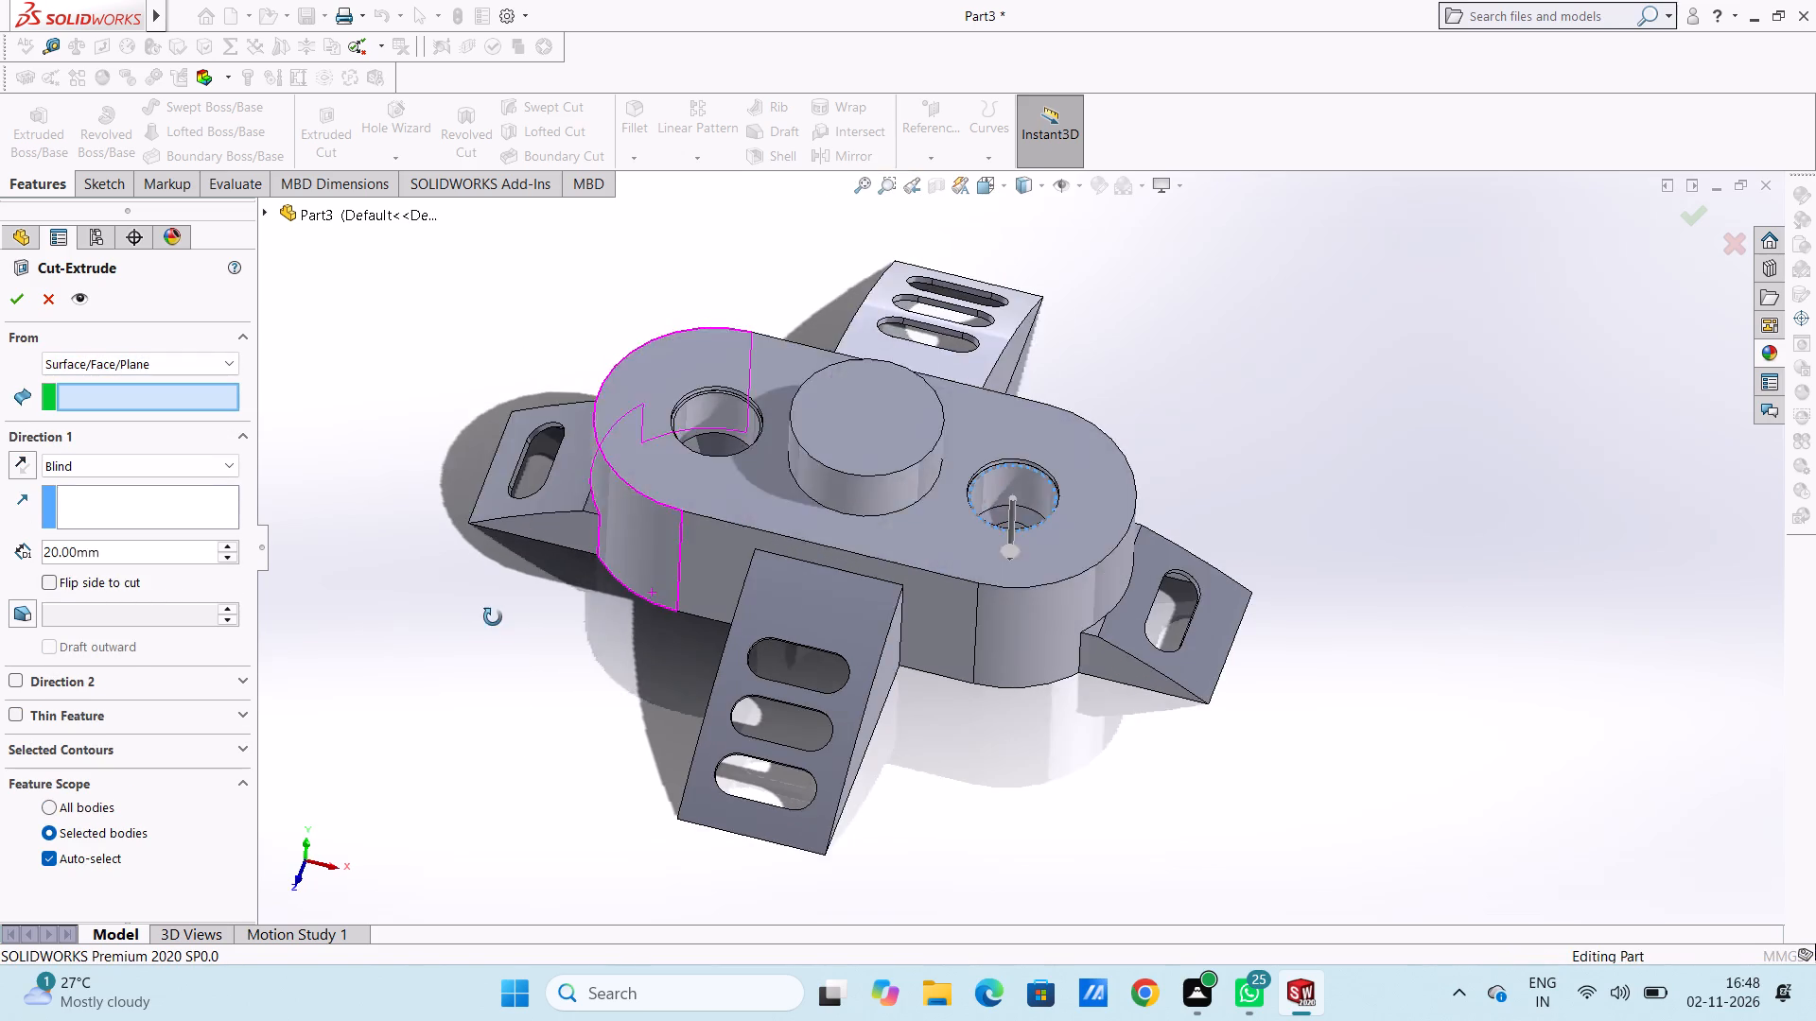
middle_click_drag(493, 617, 488, 620)
scroll(1029, 510, "down", 6)
left_click(967, 546)
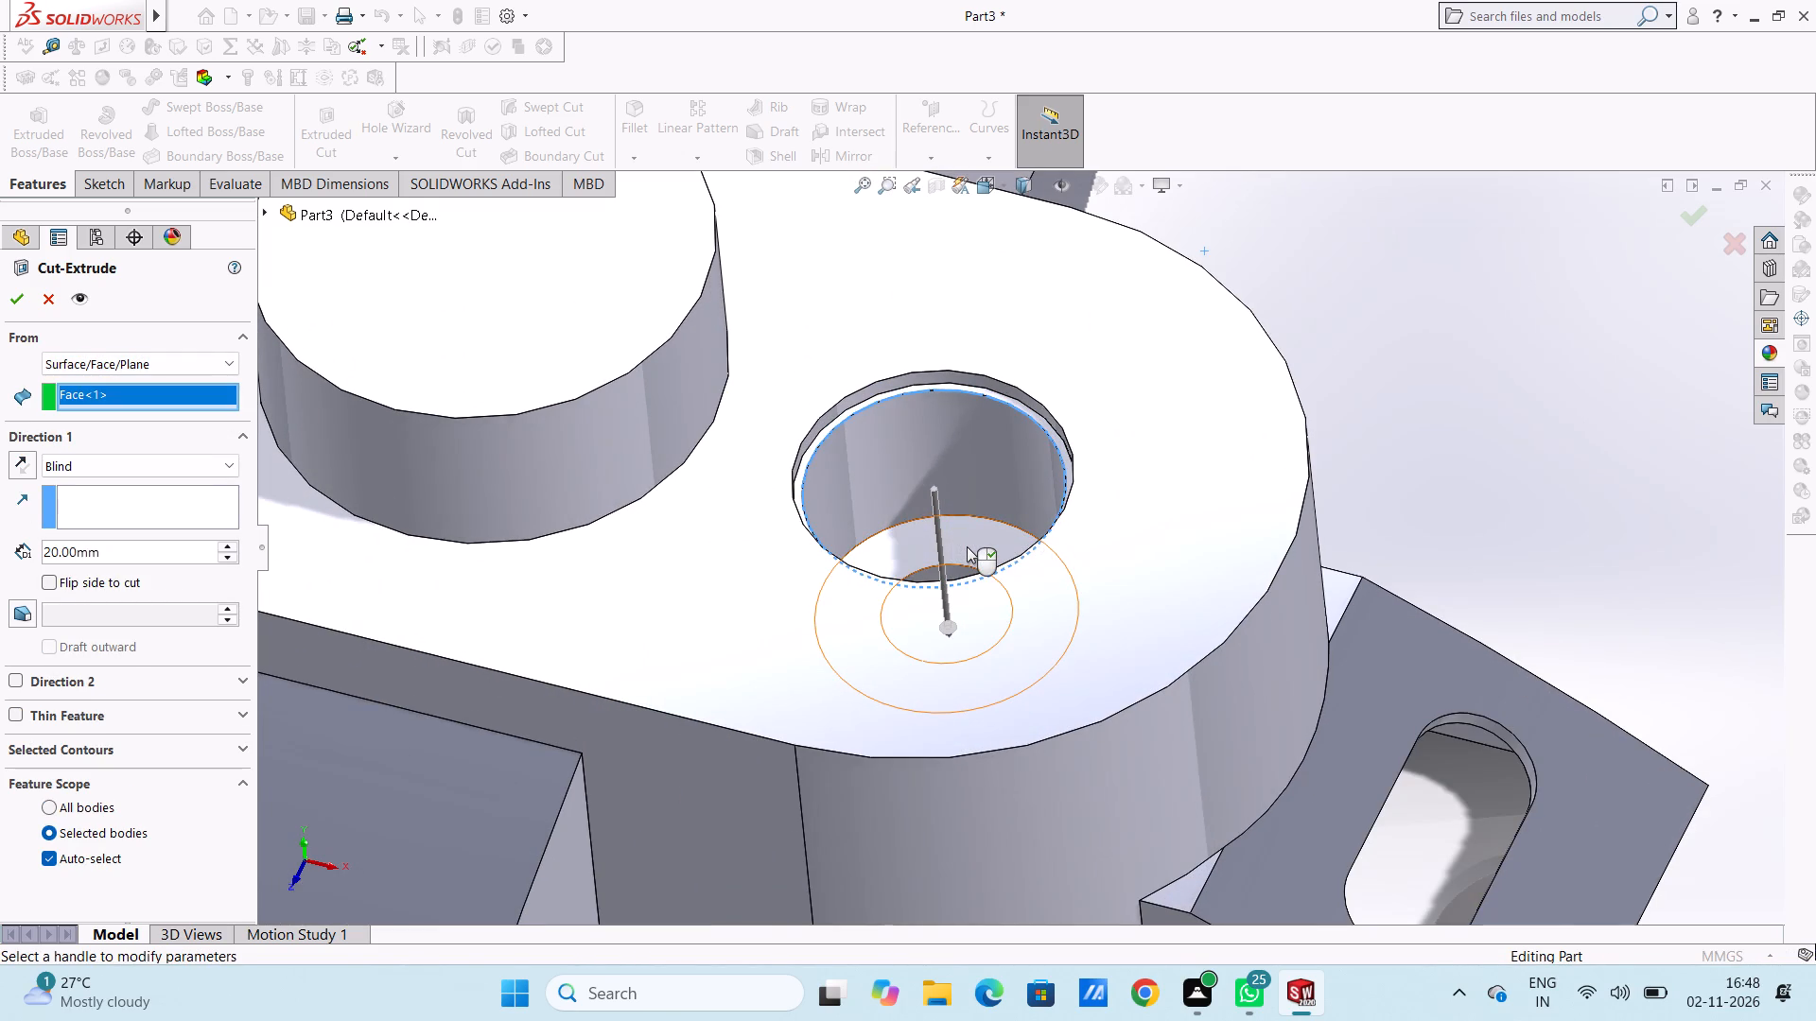
Make this cut blind, 10 mm deep, with a 40-degree inward draft.
scroll(967, 546, "up", 11)
middle_click_drag(986, 727, 897, 410)
double_click(148, 548)
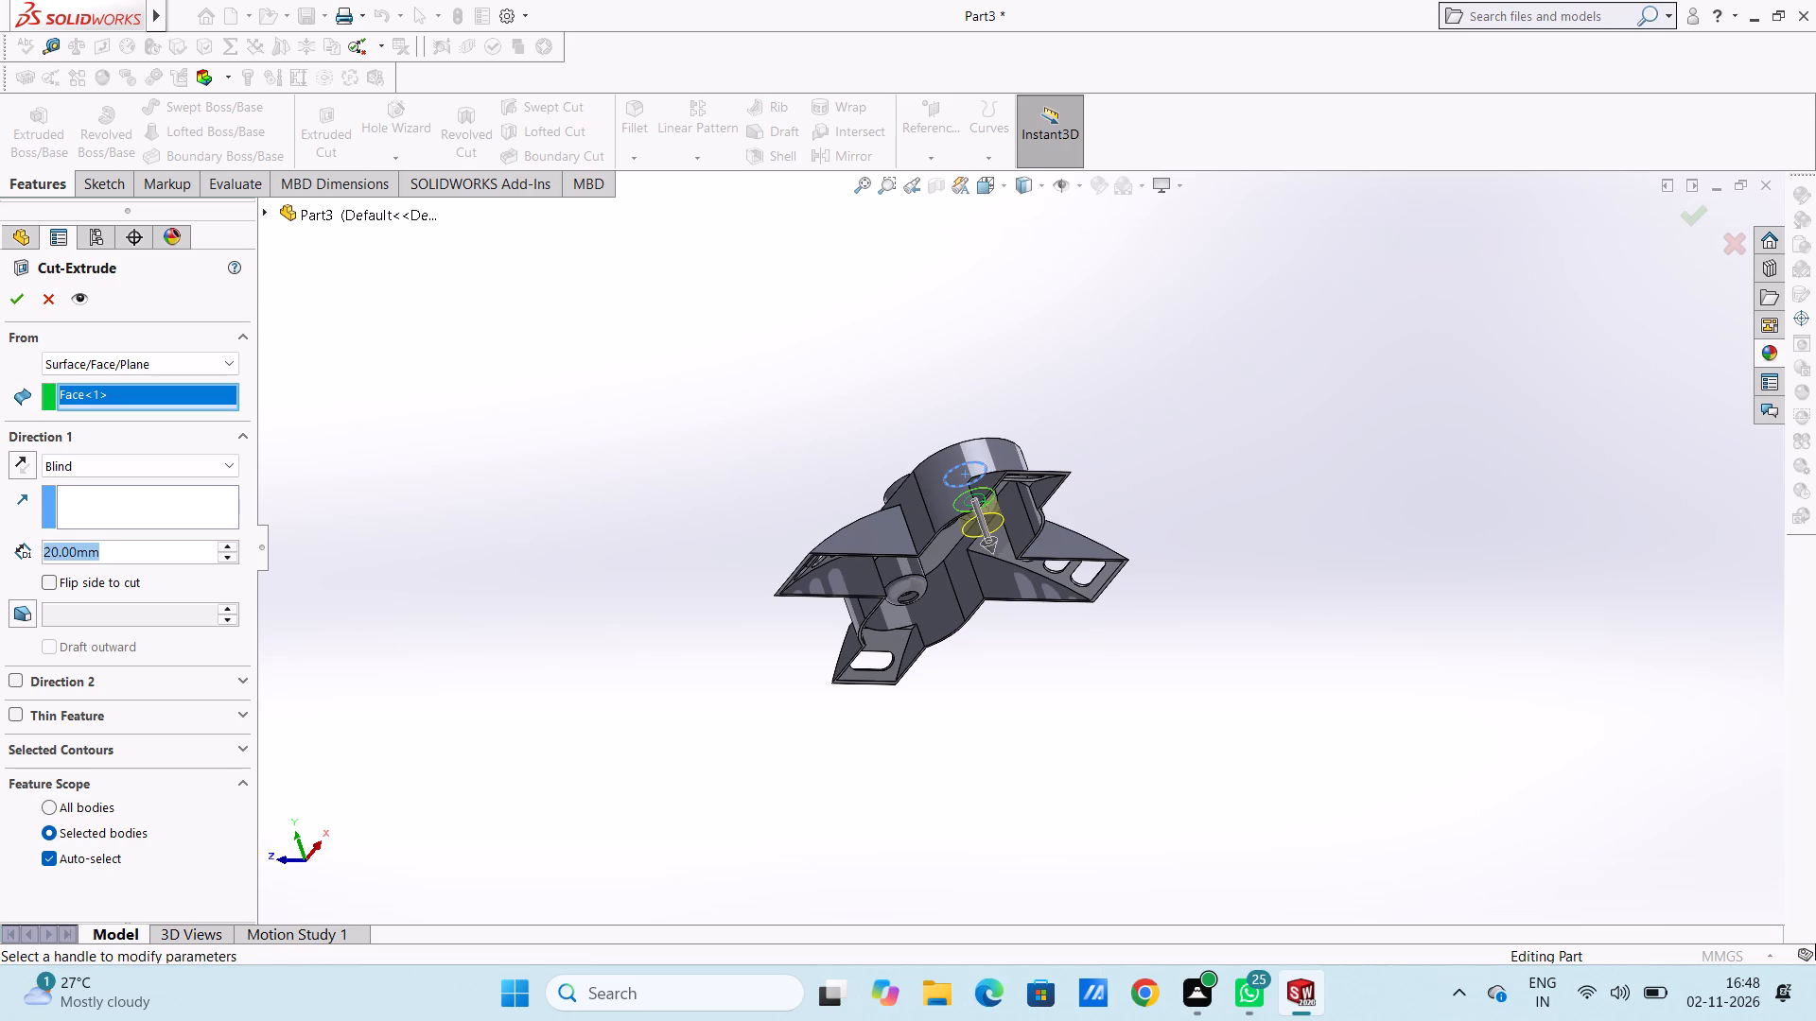
type("10")
key("Return")
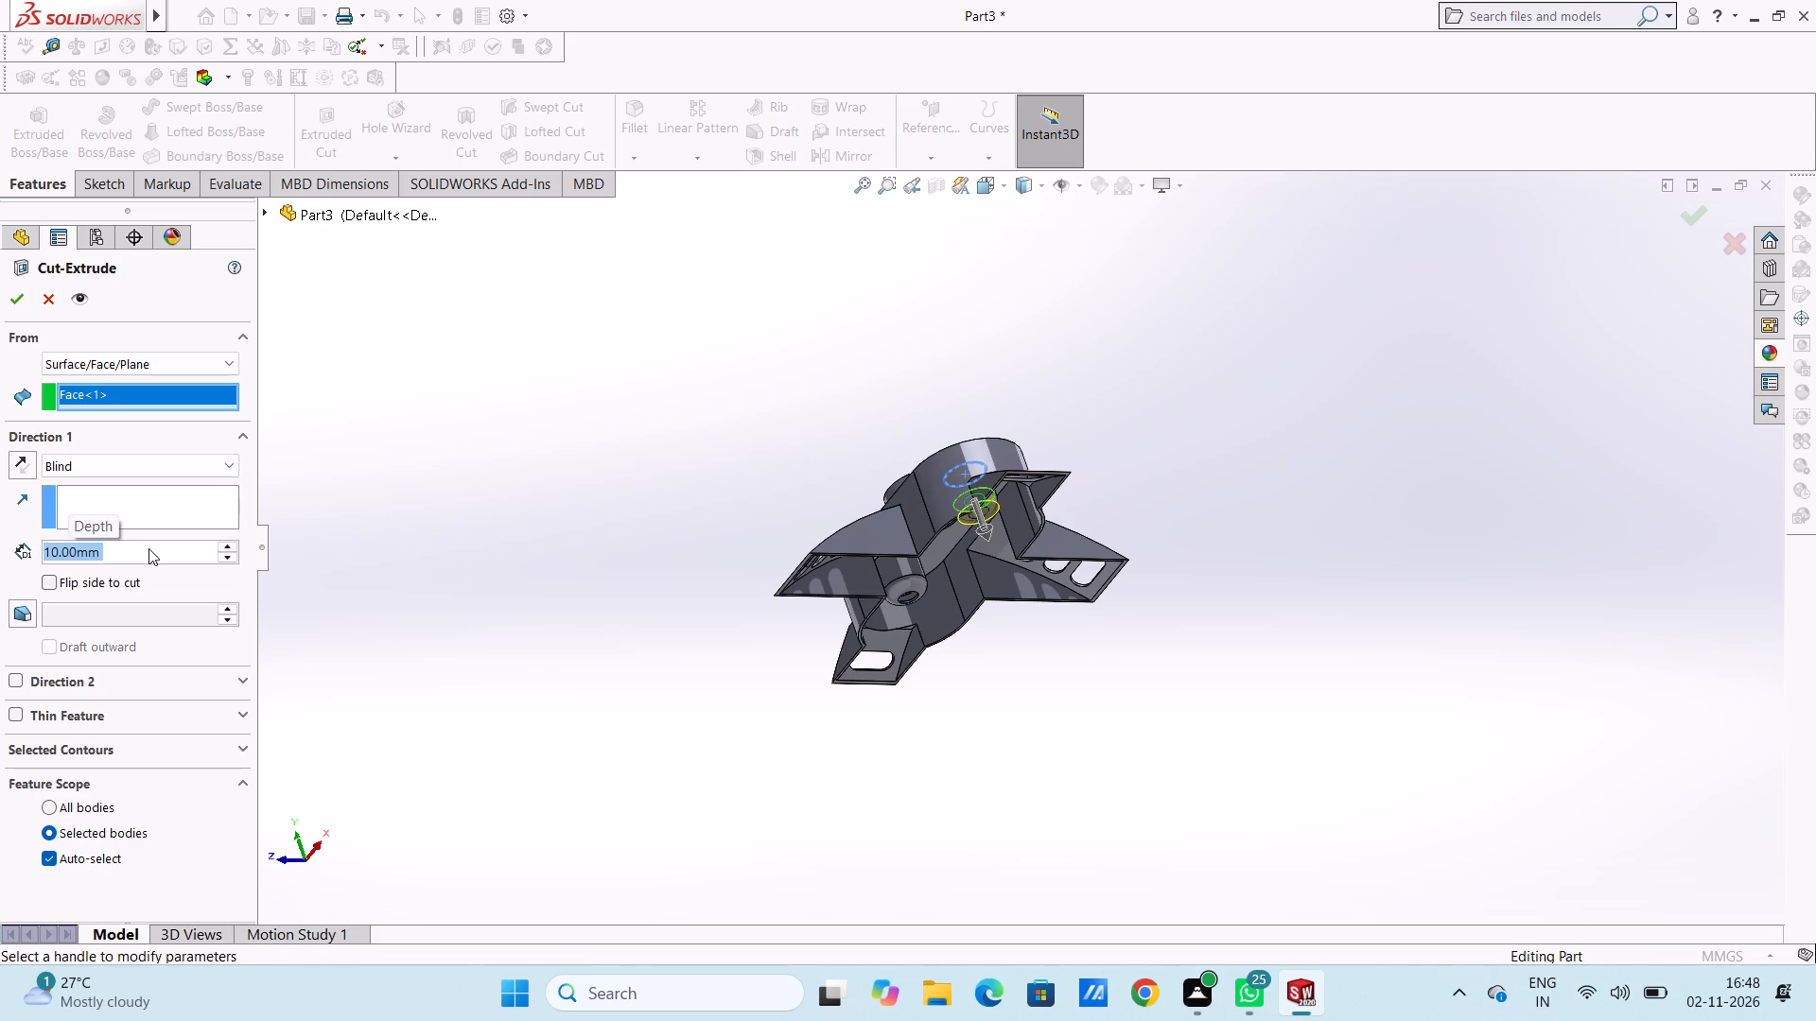
left_click(19, 608)
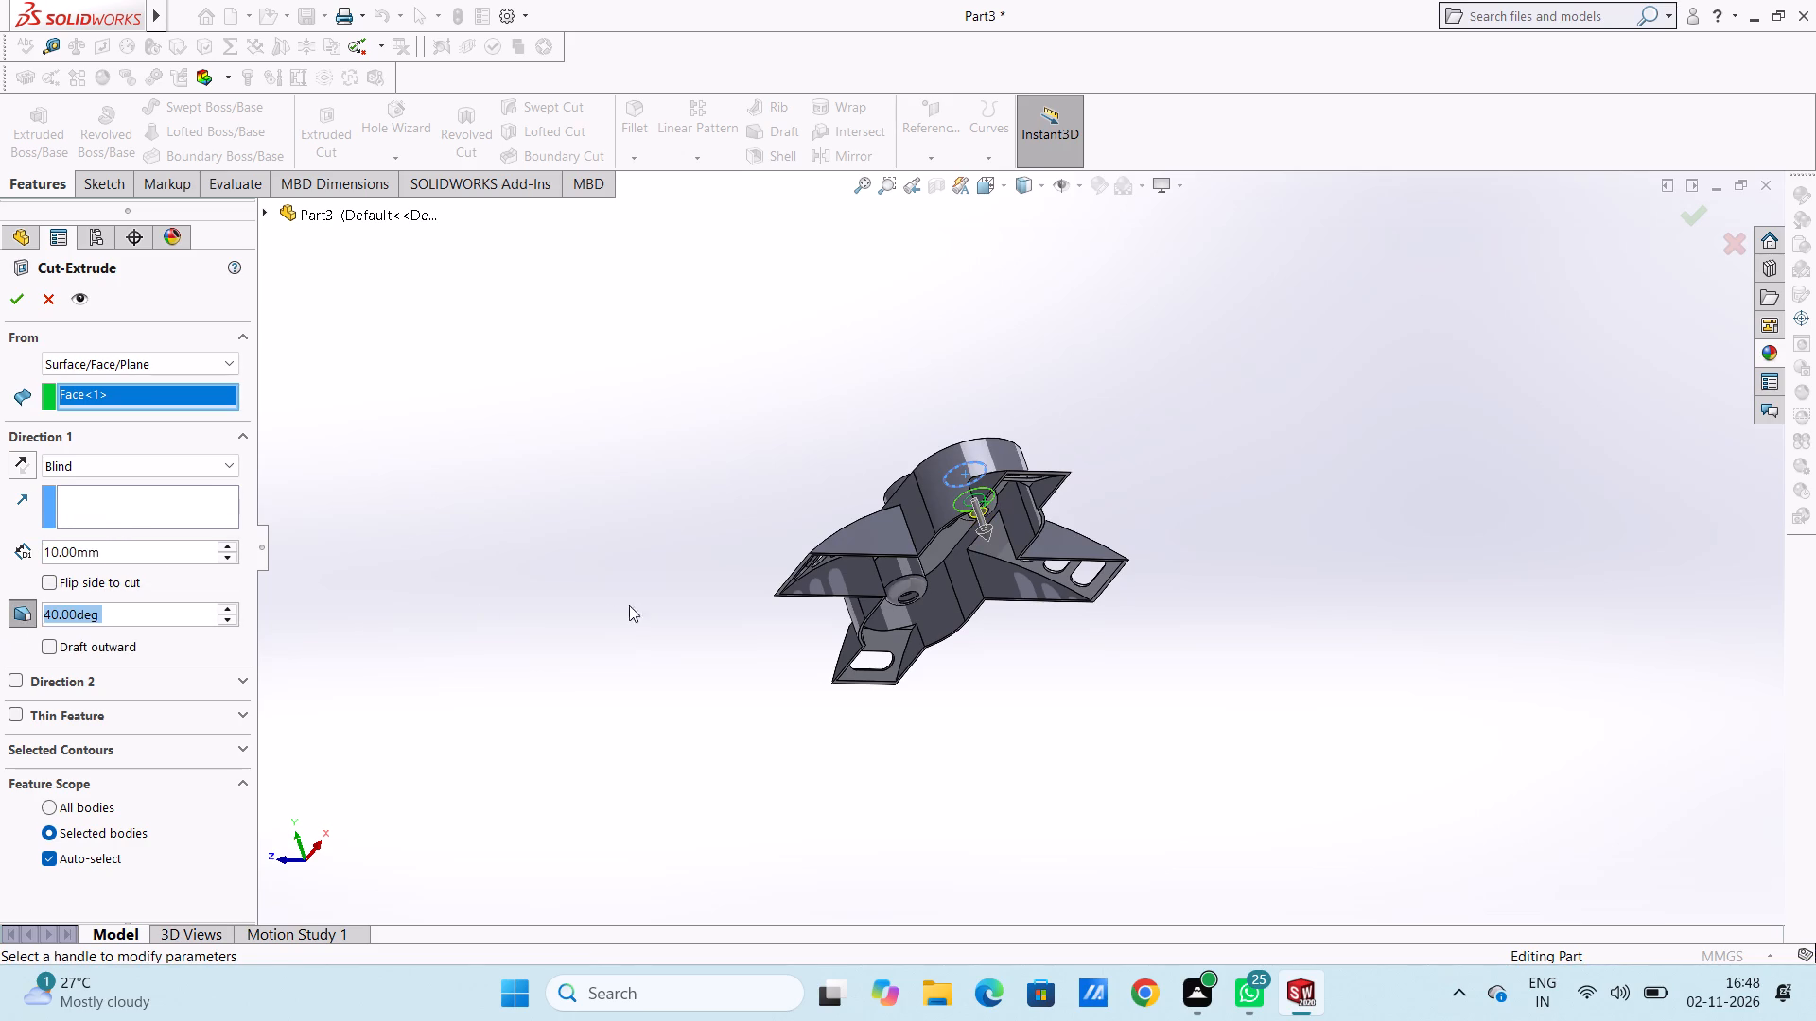
middle_click_drag(655, 612, 631, 515)
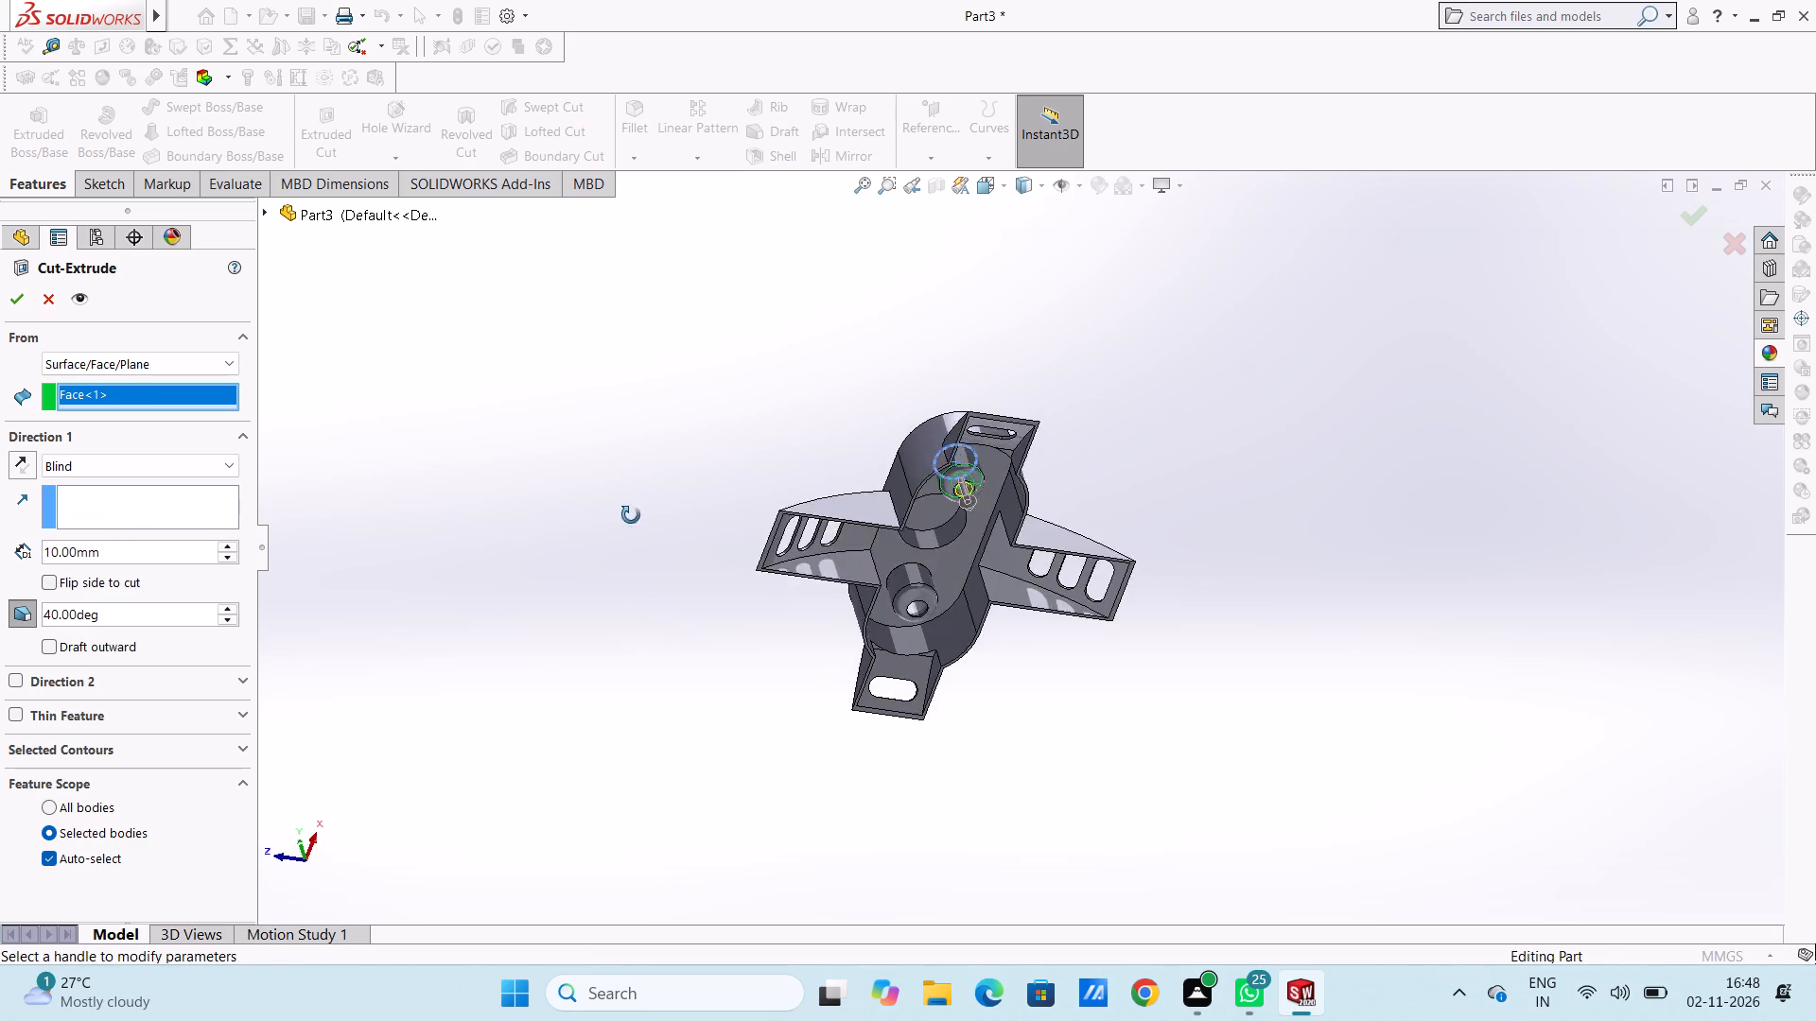
middle_click_drag(631, 515, 624, 457)
left_click(17, 293)
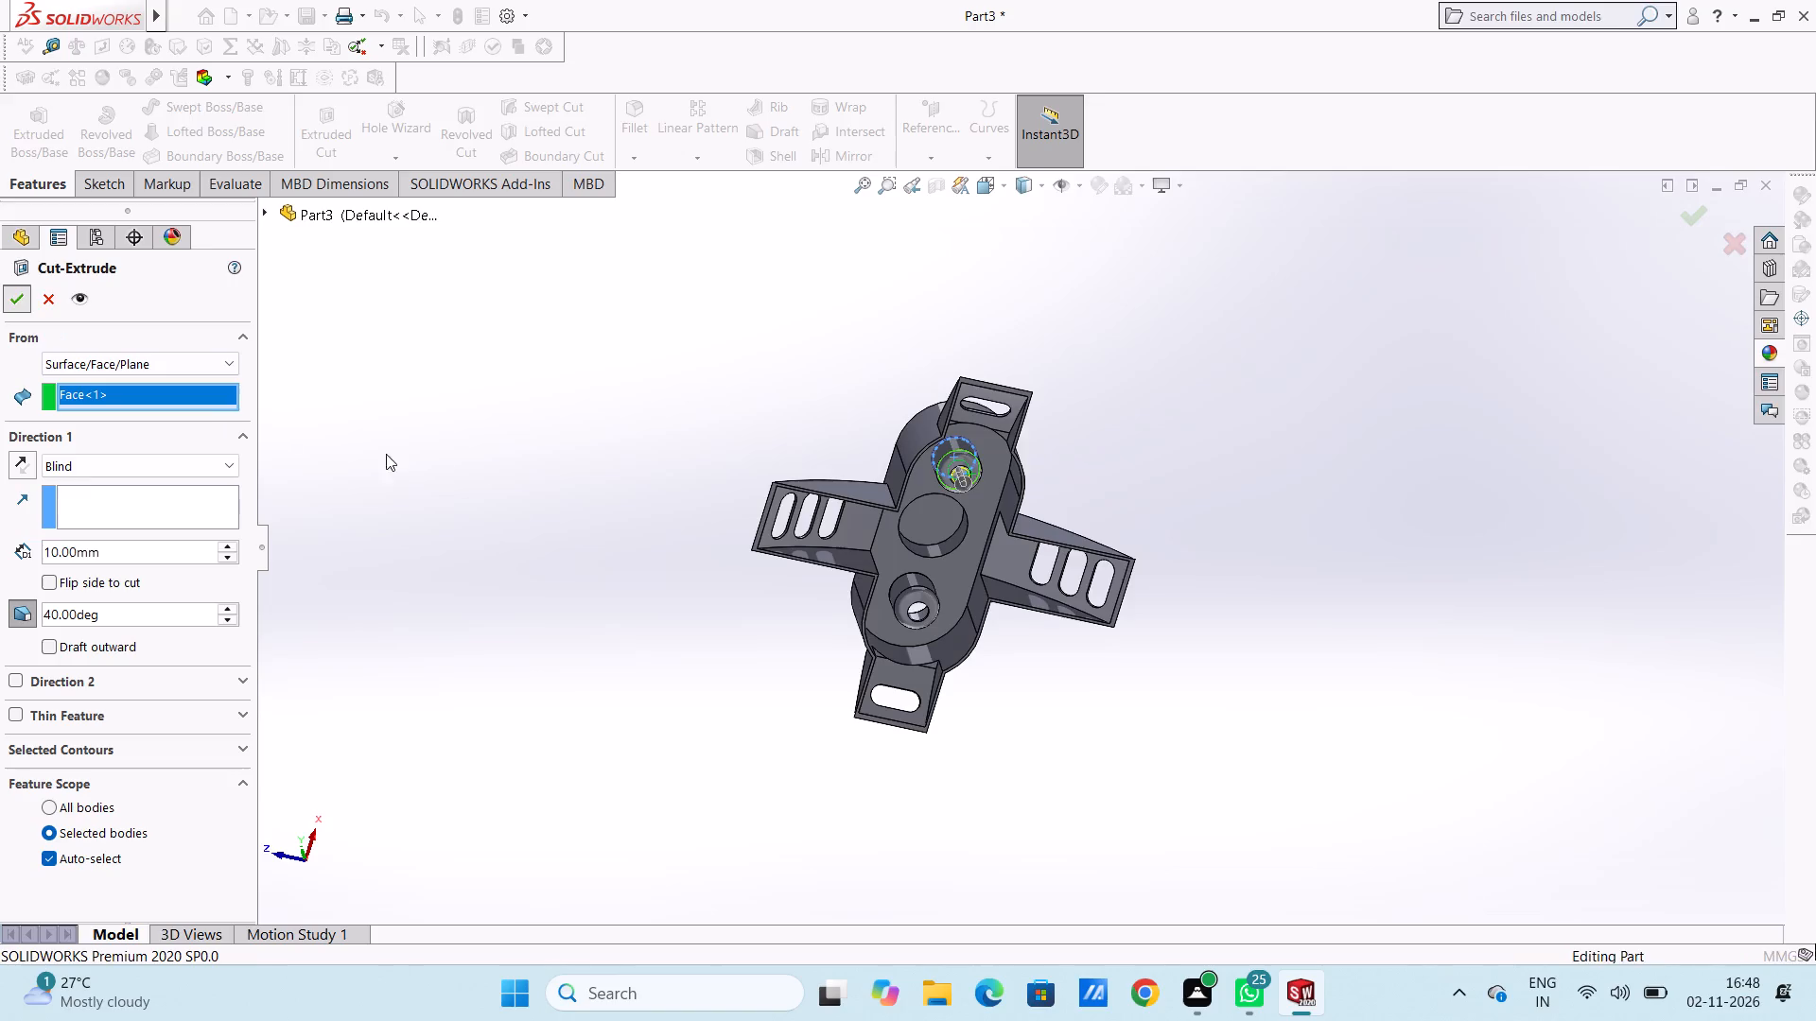
left_click(502, 459)
Examine both tapered pockets and the whole bracket from above, below and the sides.
middle_click_drag(505, 469, 561, 713)
middle_click_drag(578, 568, 729, 649)
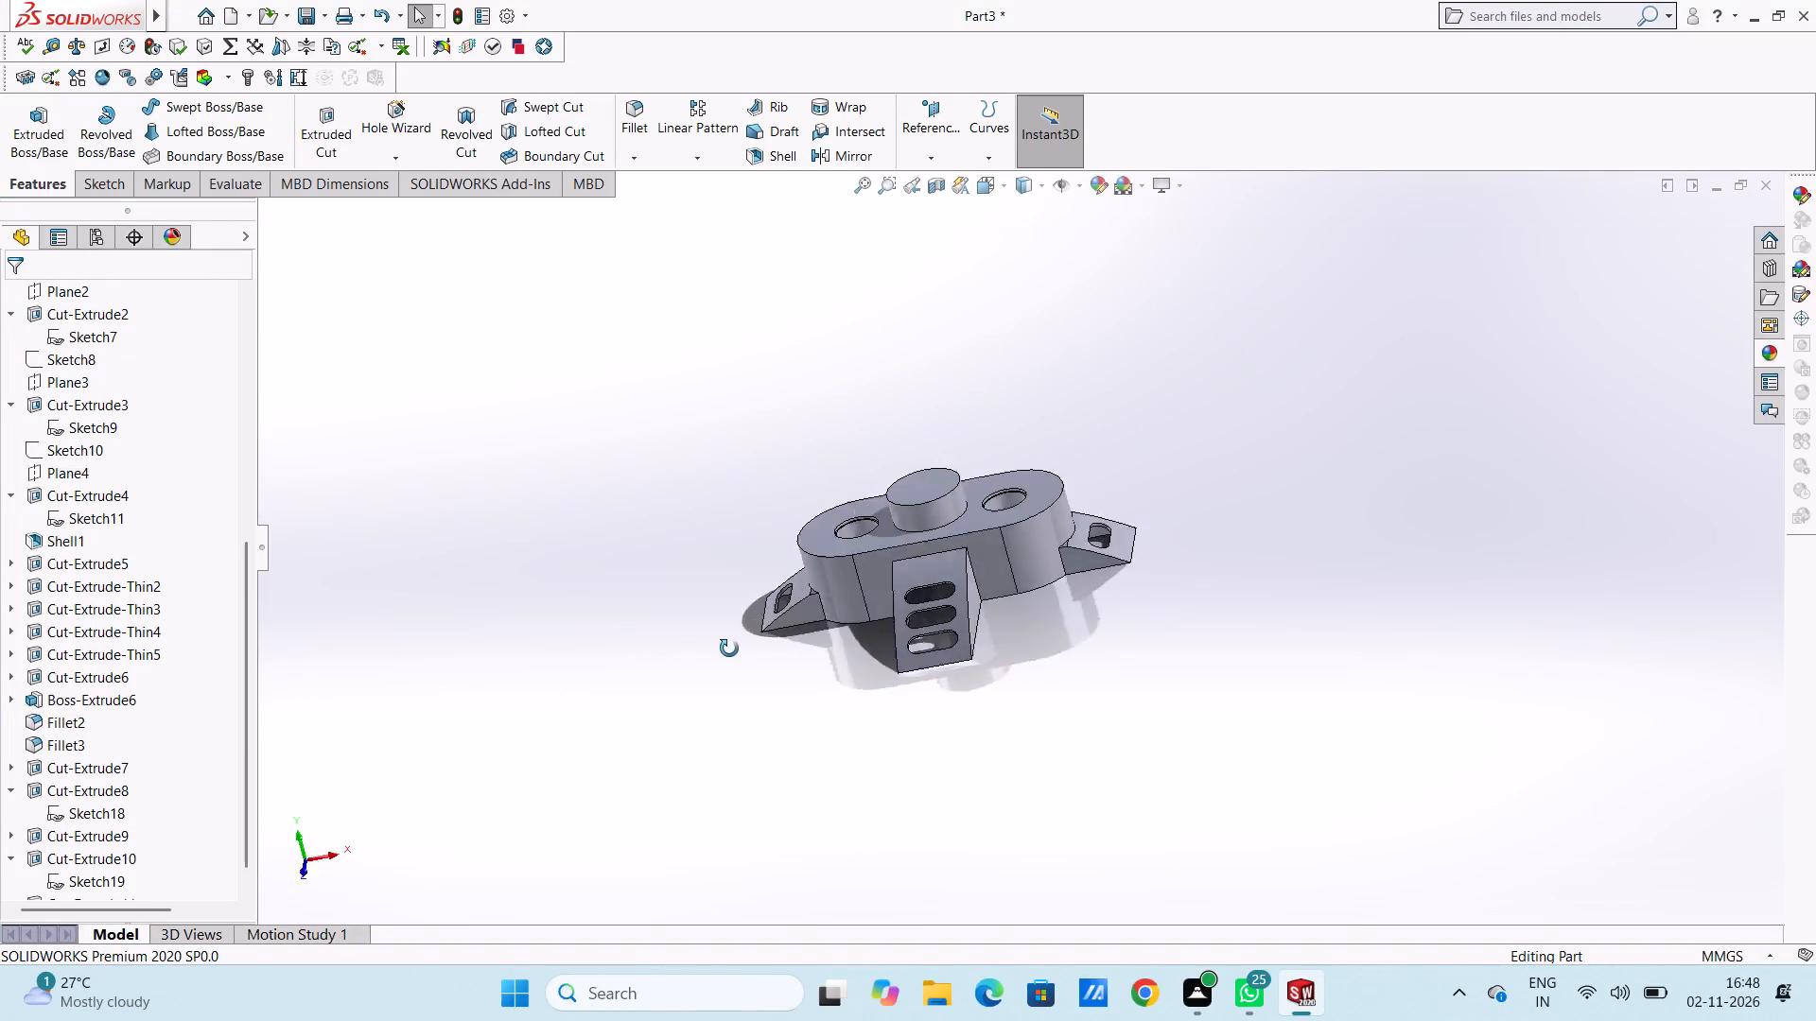
middle_click_drag(729, 649, 608, 439)
middle_click_drag(836, 549, 907, 470)
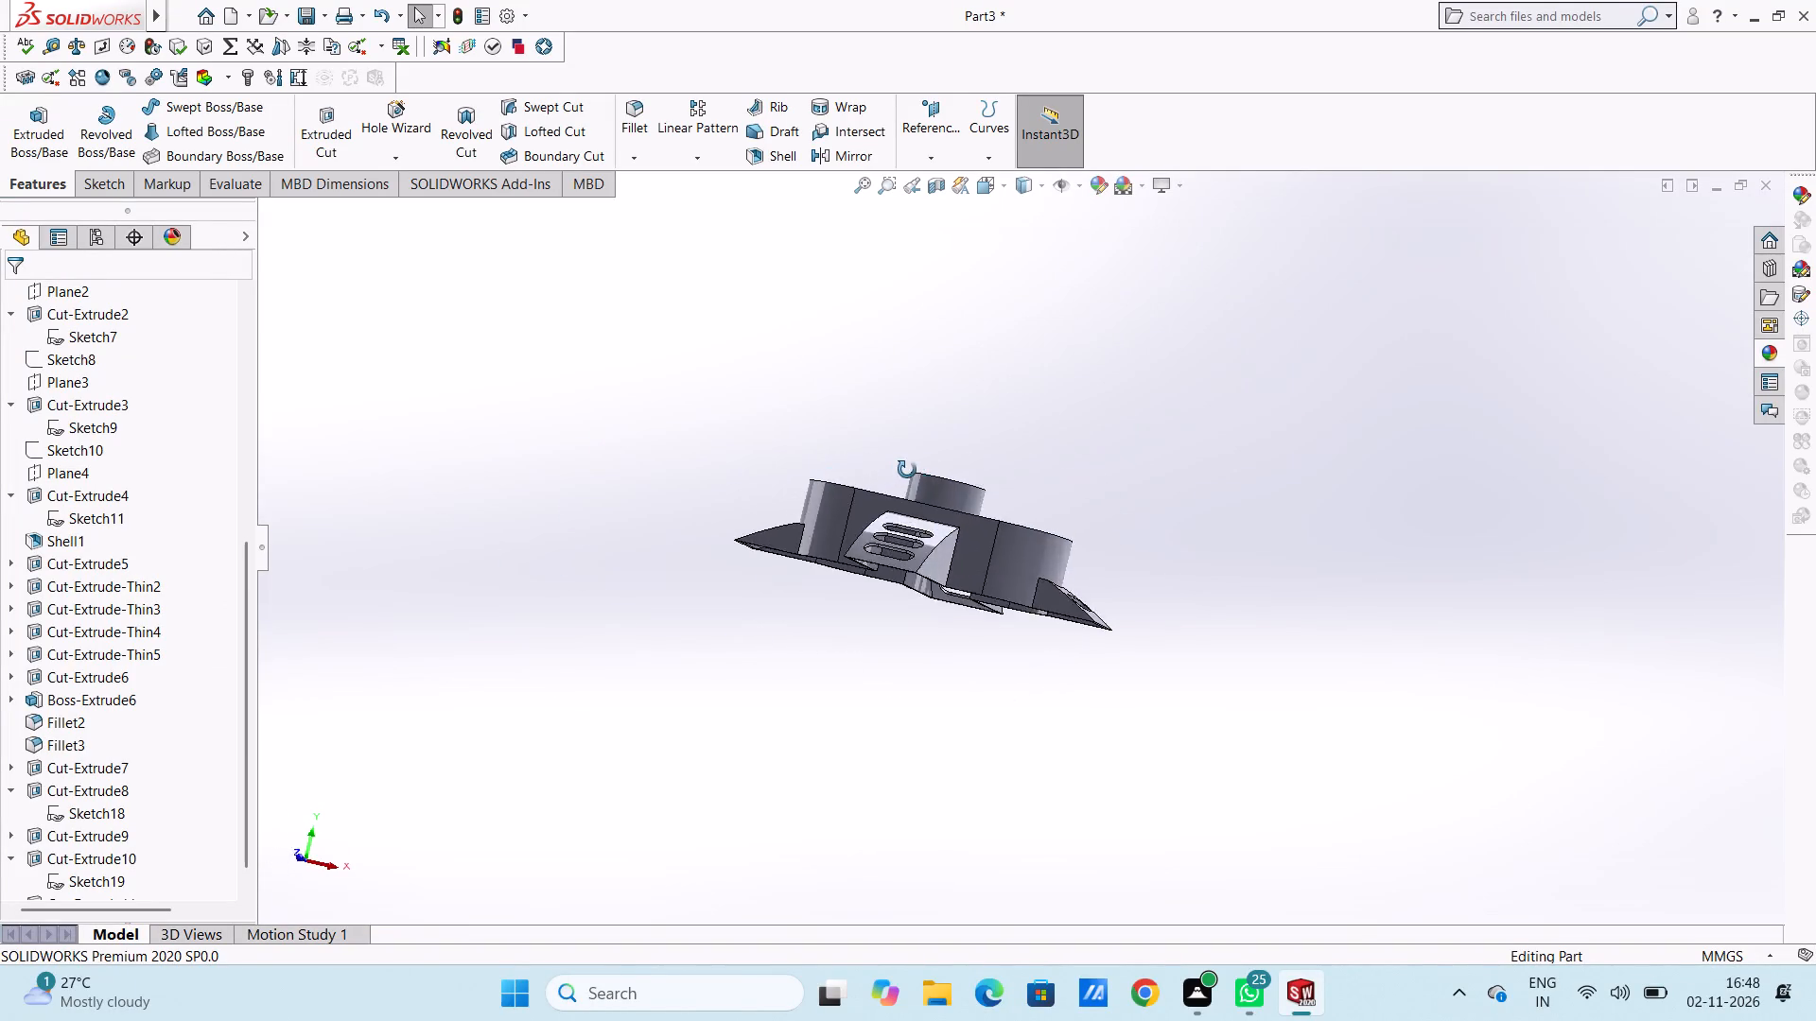
middle_click_drag(907, 470, 897, 389)
middle_click_drag(1052, 625, 1088, 478)
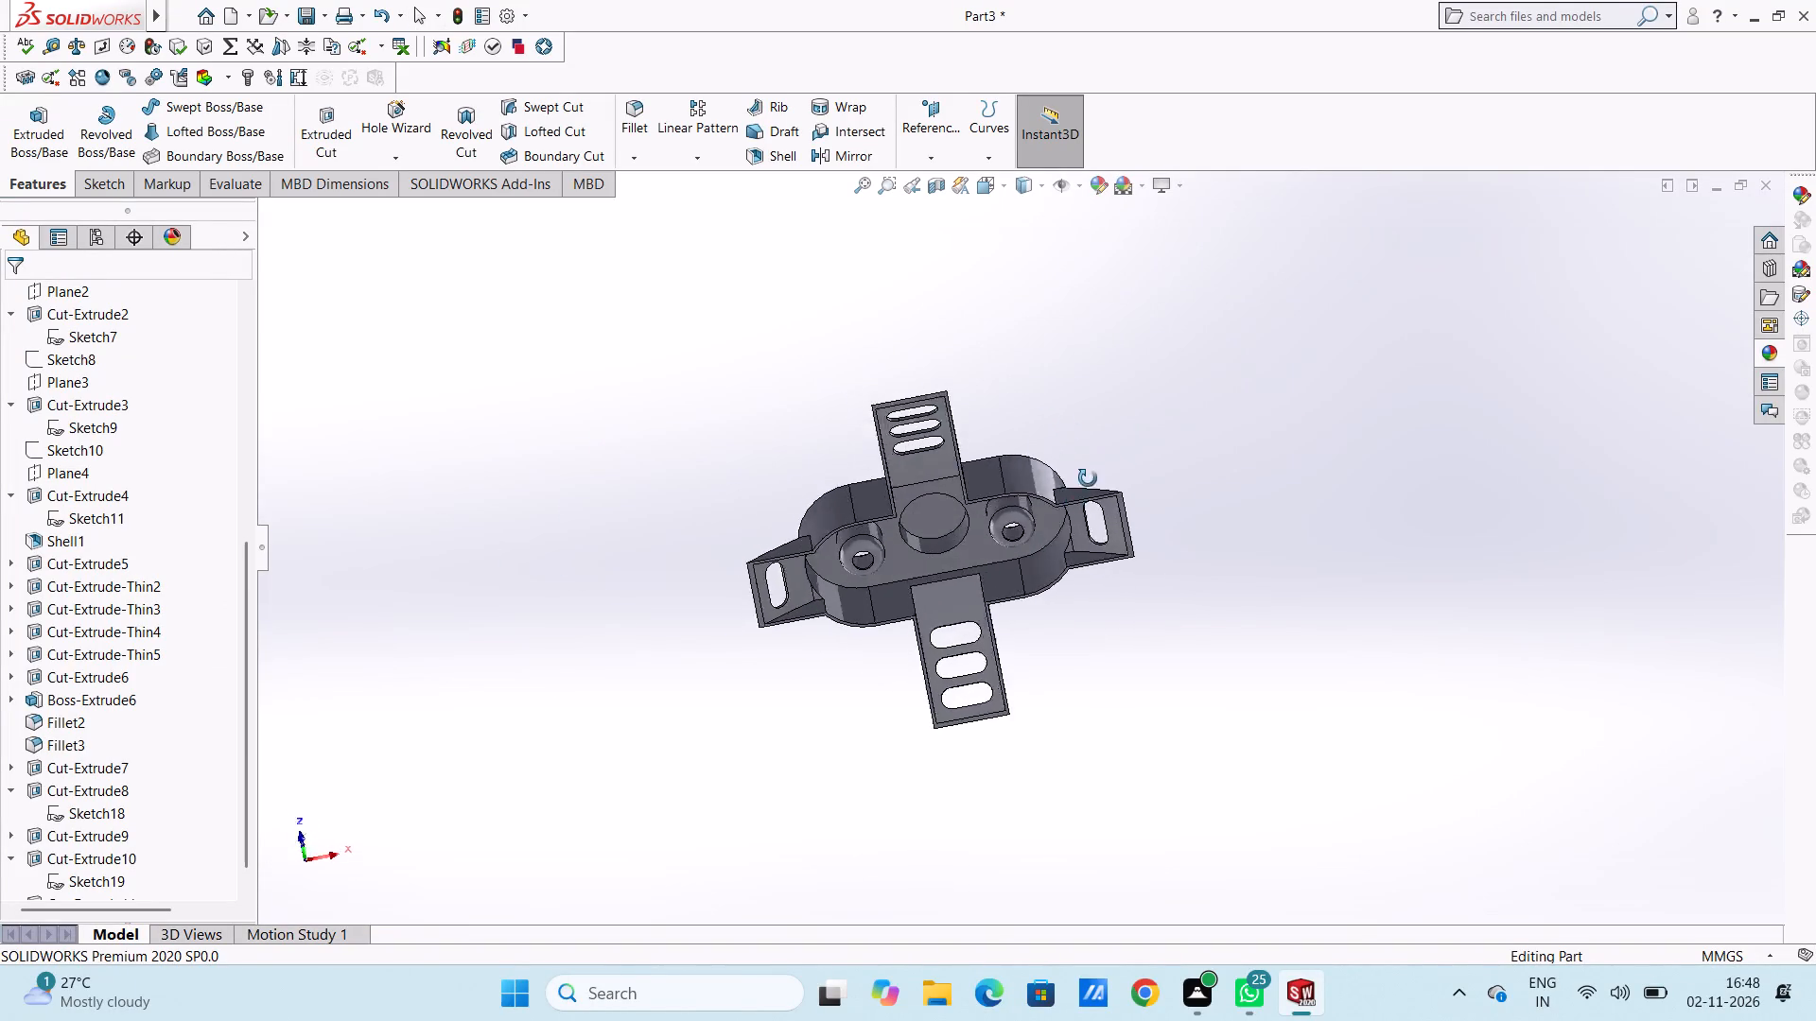
middle_click_drag(1088, 478, 1056, 797)
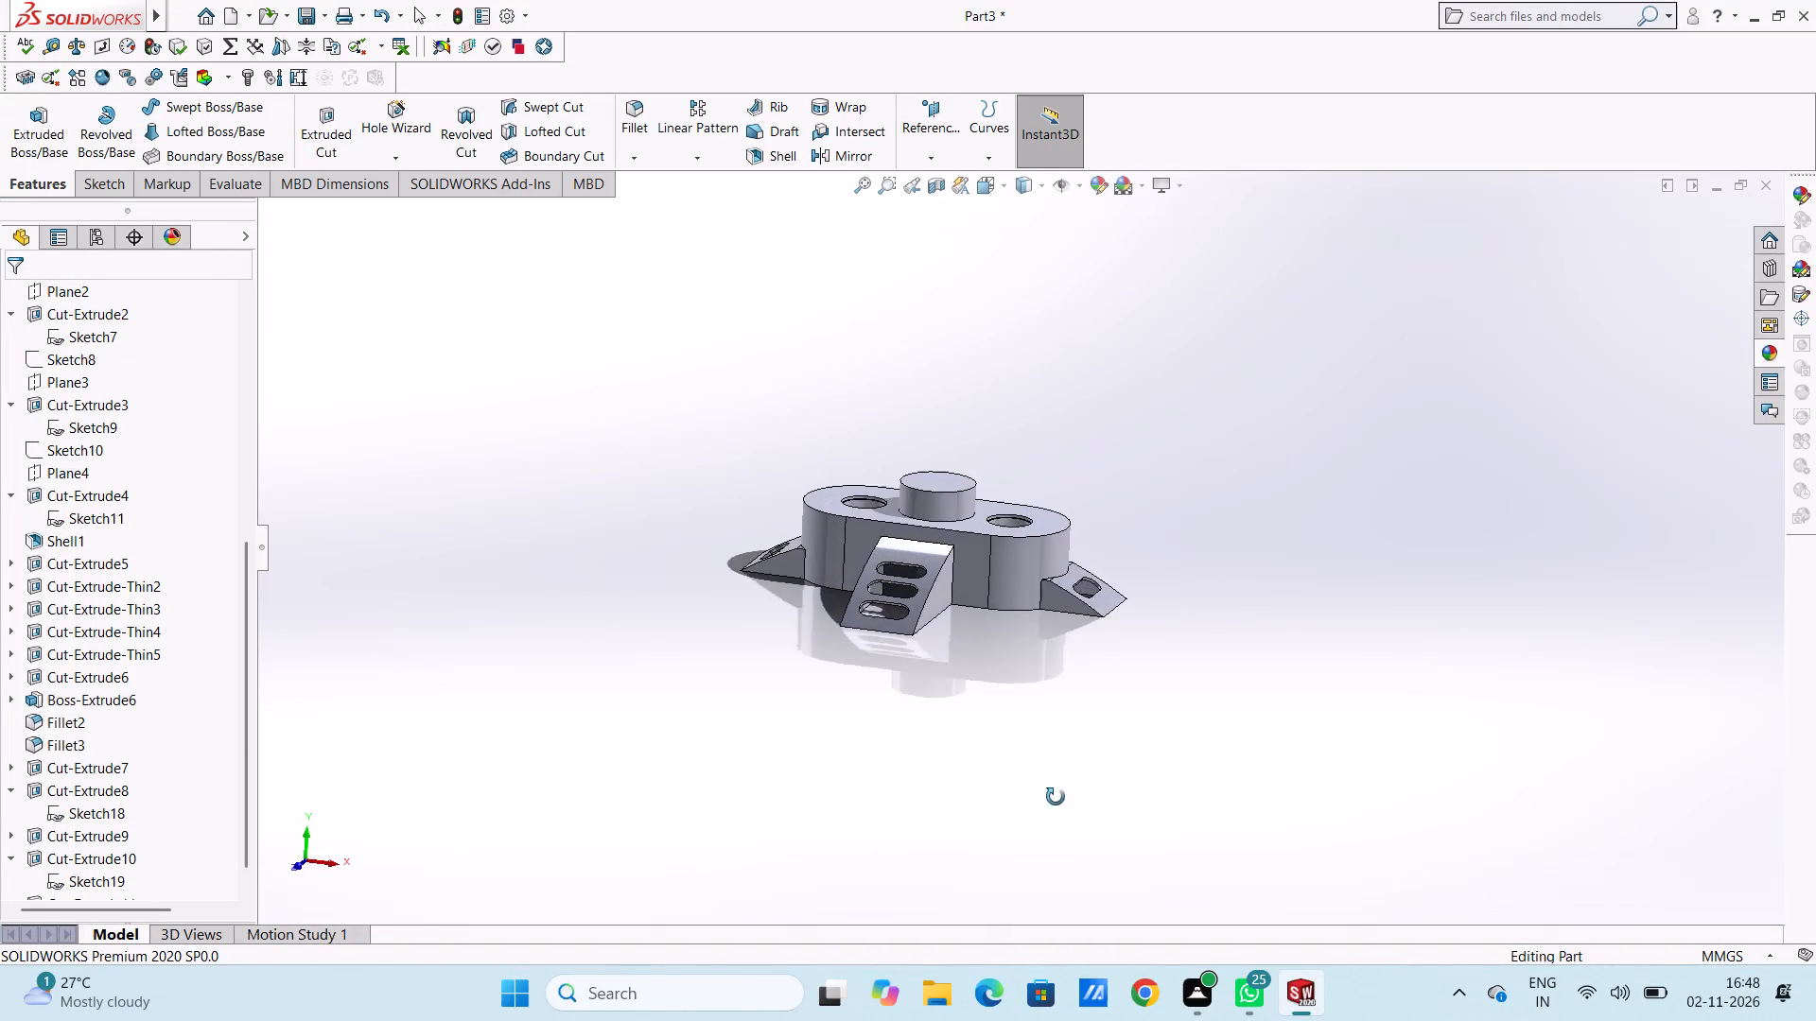
middle_click_drag(1056, 797, 1042, 801)
scroll(992, 436, "down", 2)
middle_click_drag(990, 493, 967, 510)
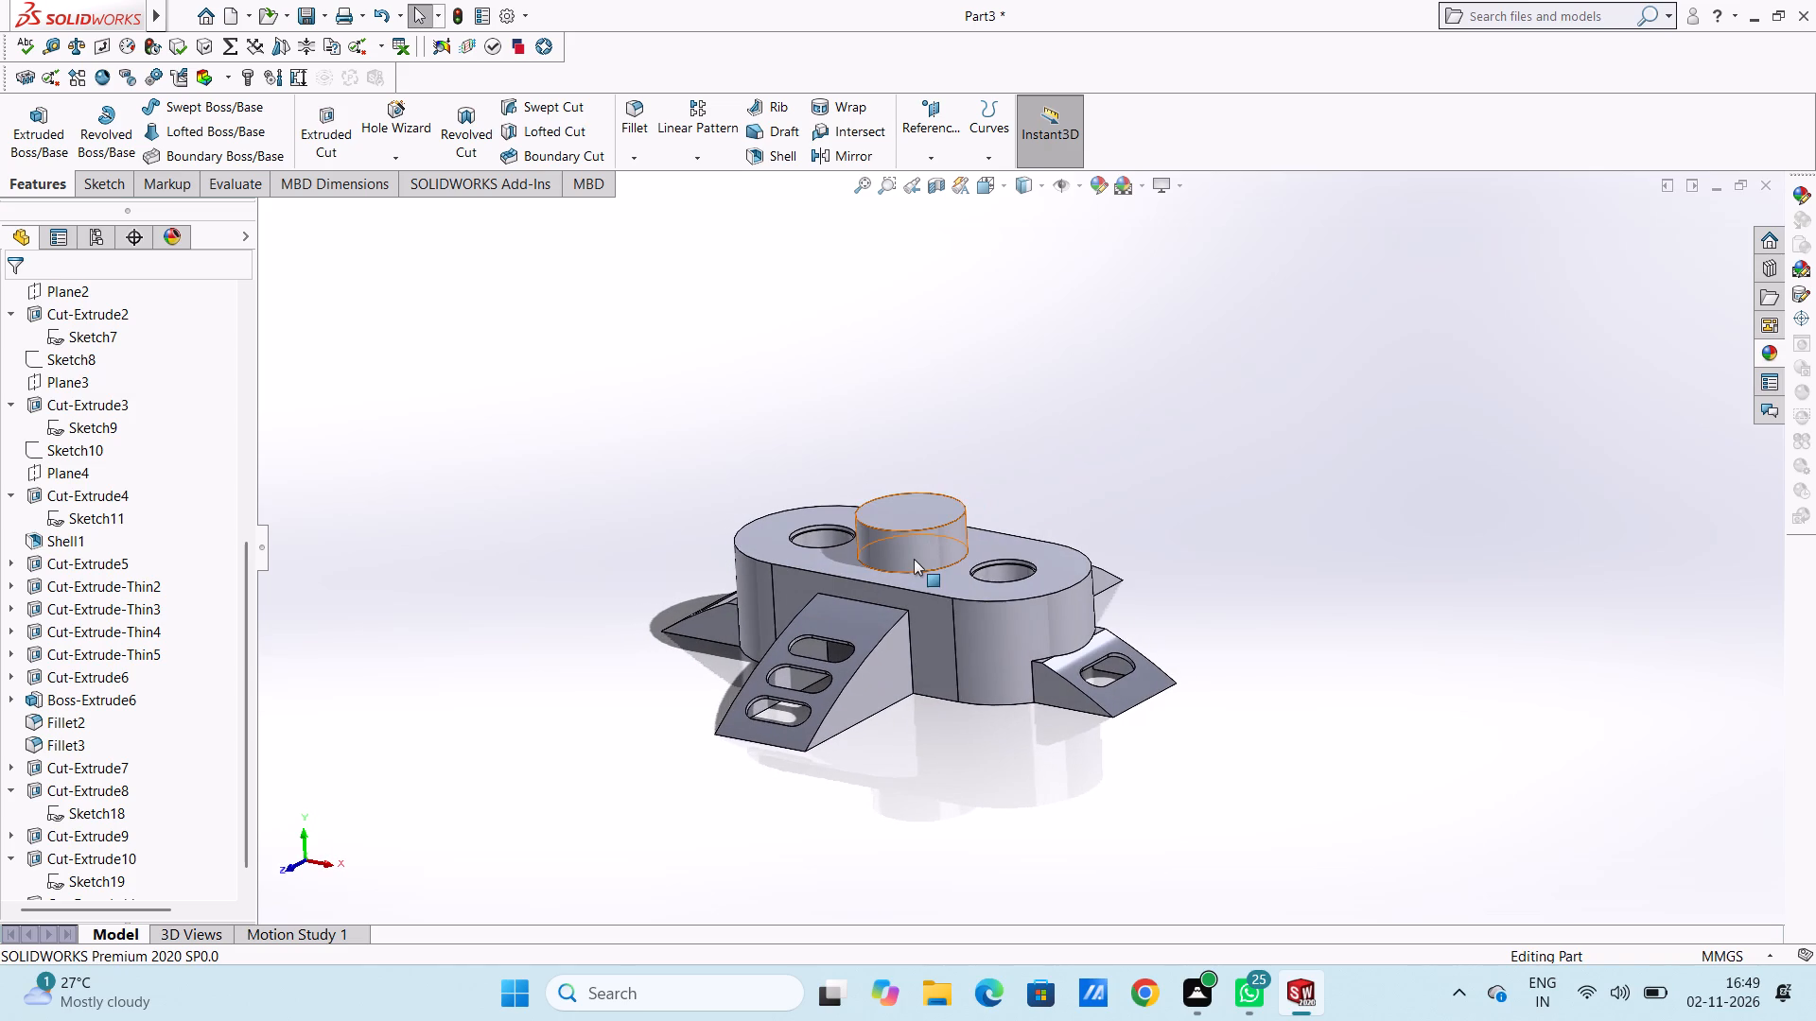
Examine the two cylinders' internal profiles and tapered bottoms in a section view through the Front Plane.
left_click(934, 185)
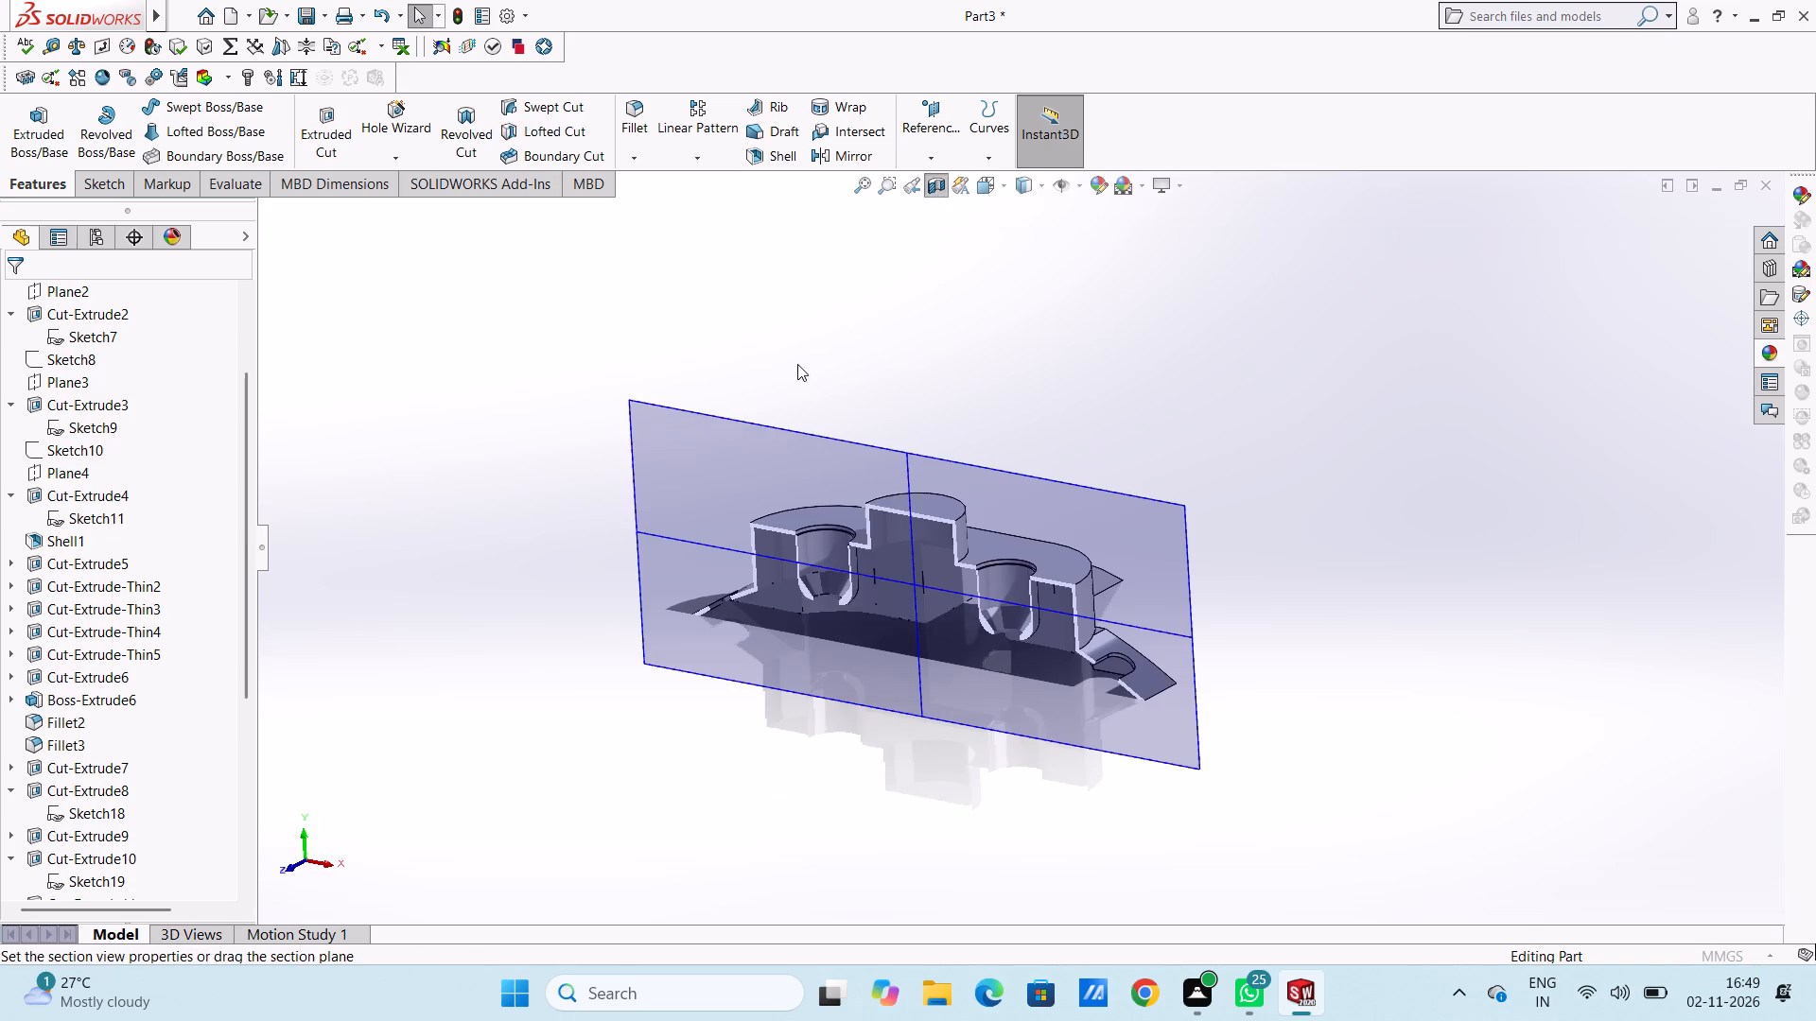
left_click(14, 305)
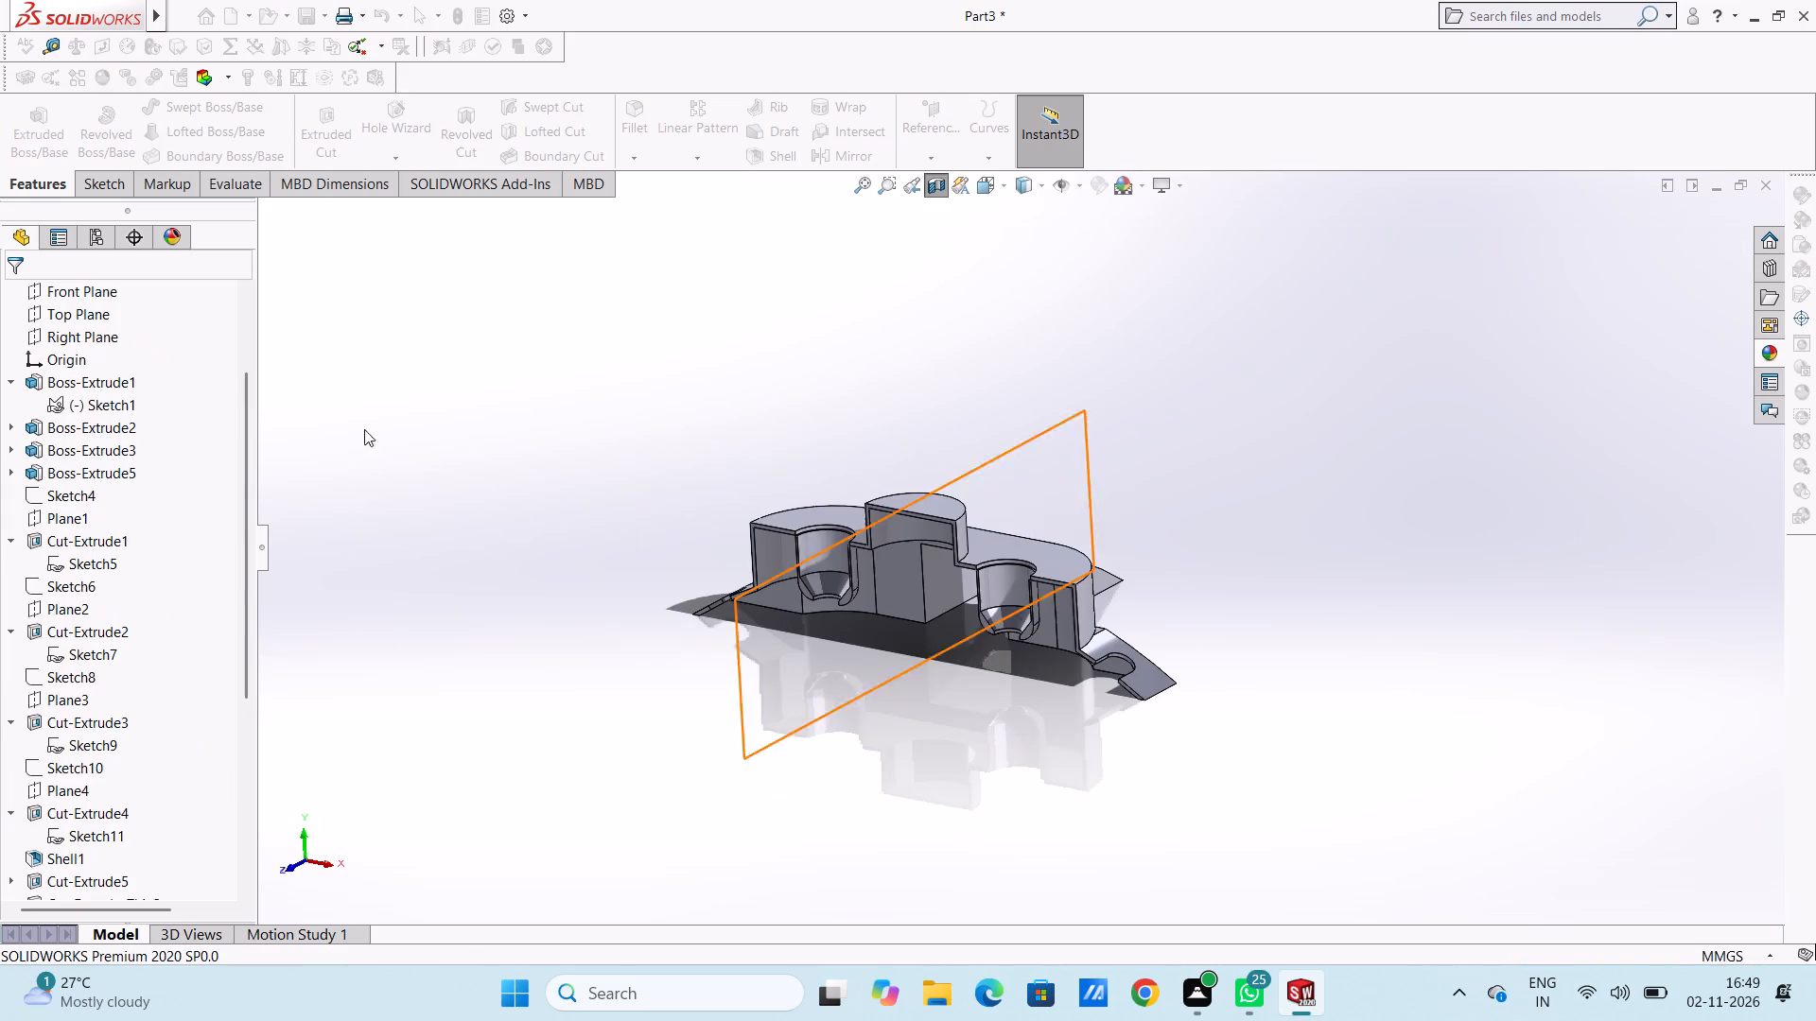
middle_click_drag(590, 557, 652, 444)
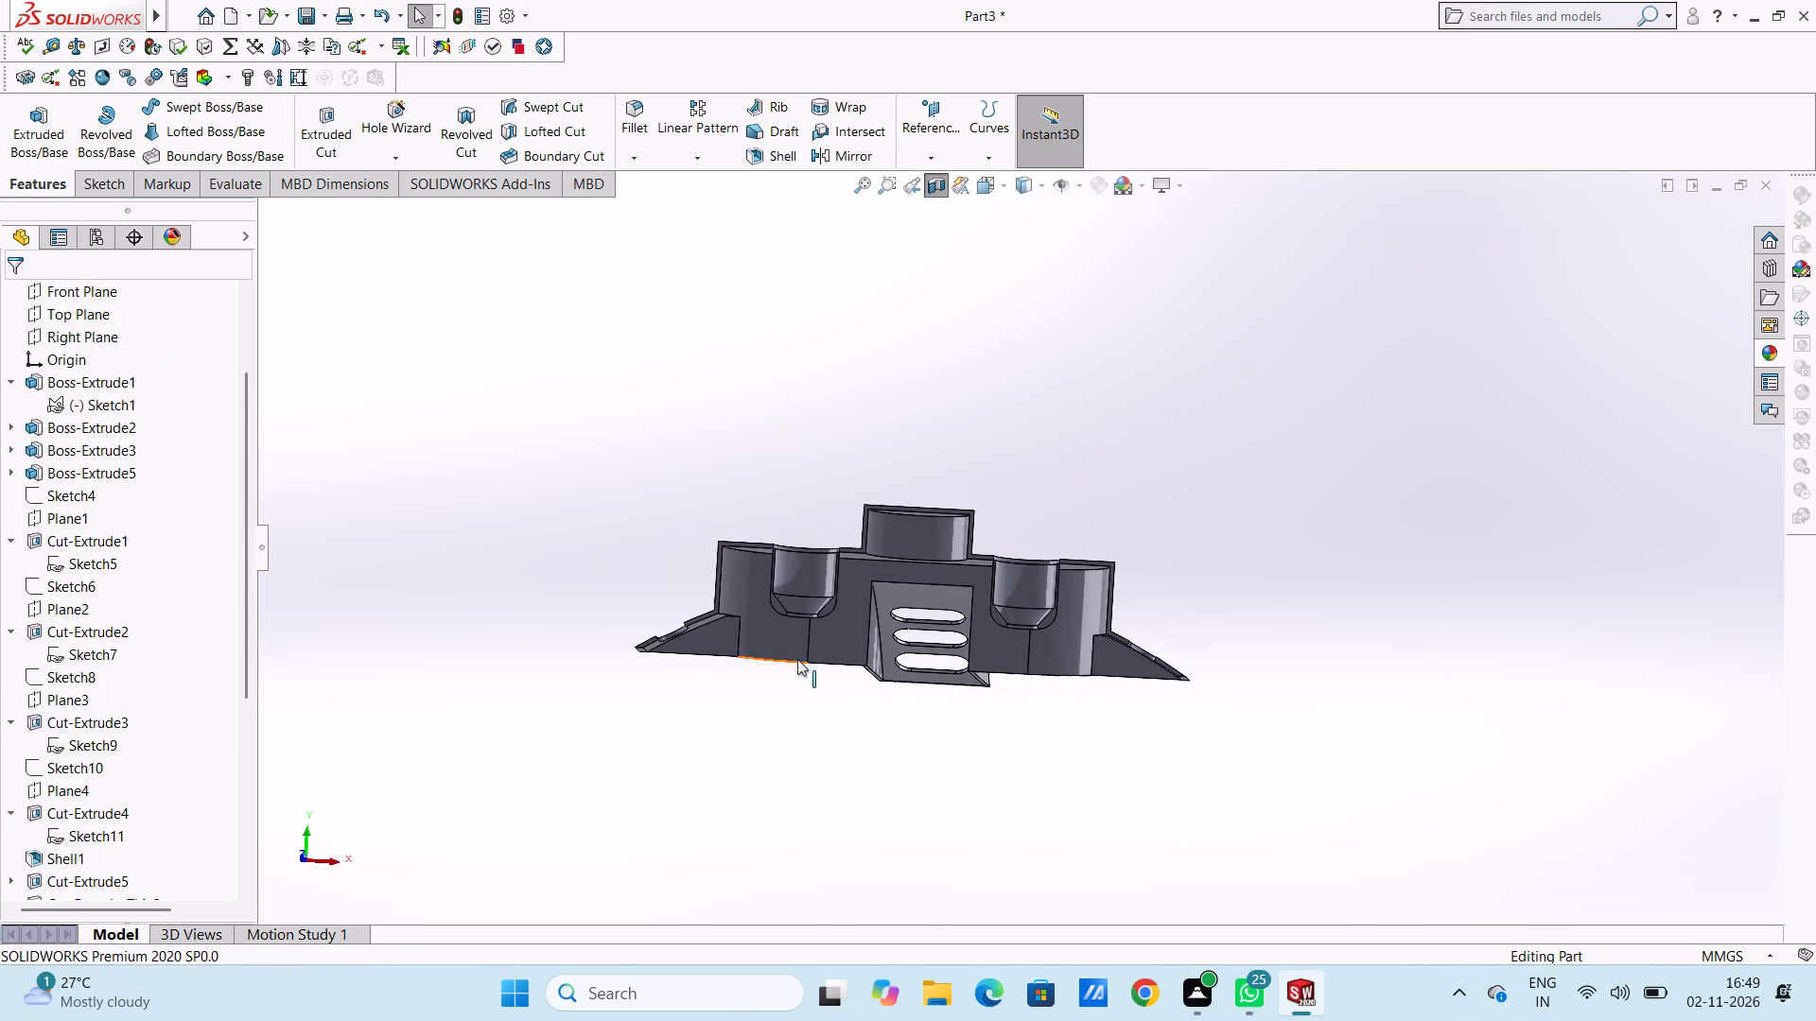
middle_click_drag(803, 658, 782, 686)
scroll(783, 684, "down", 1)
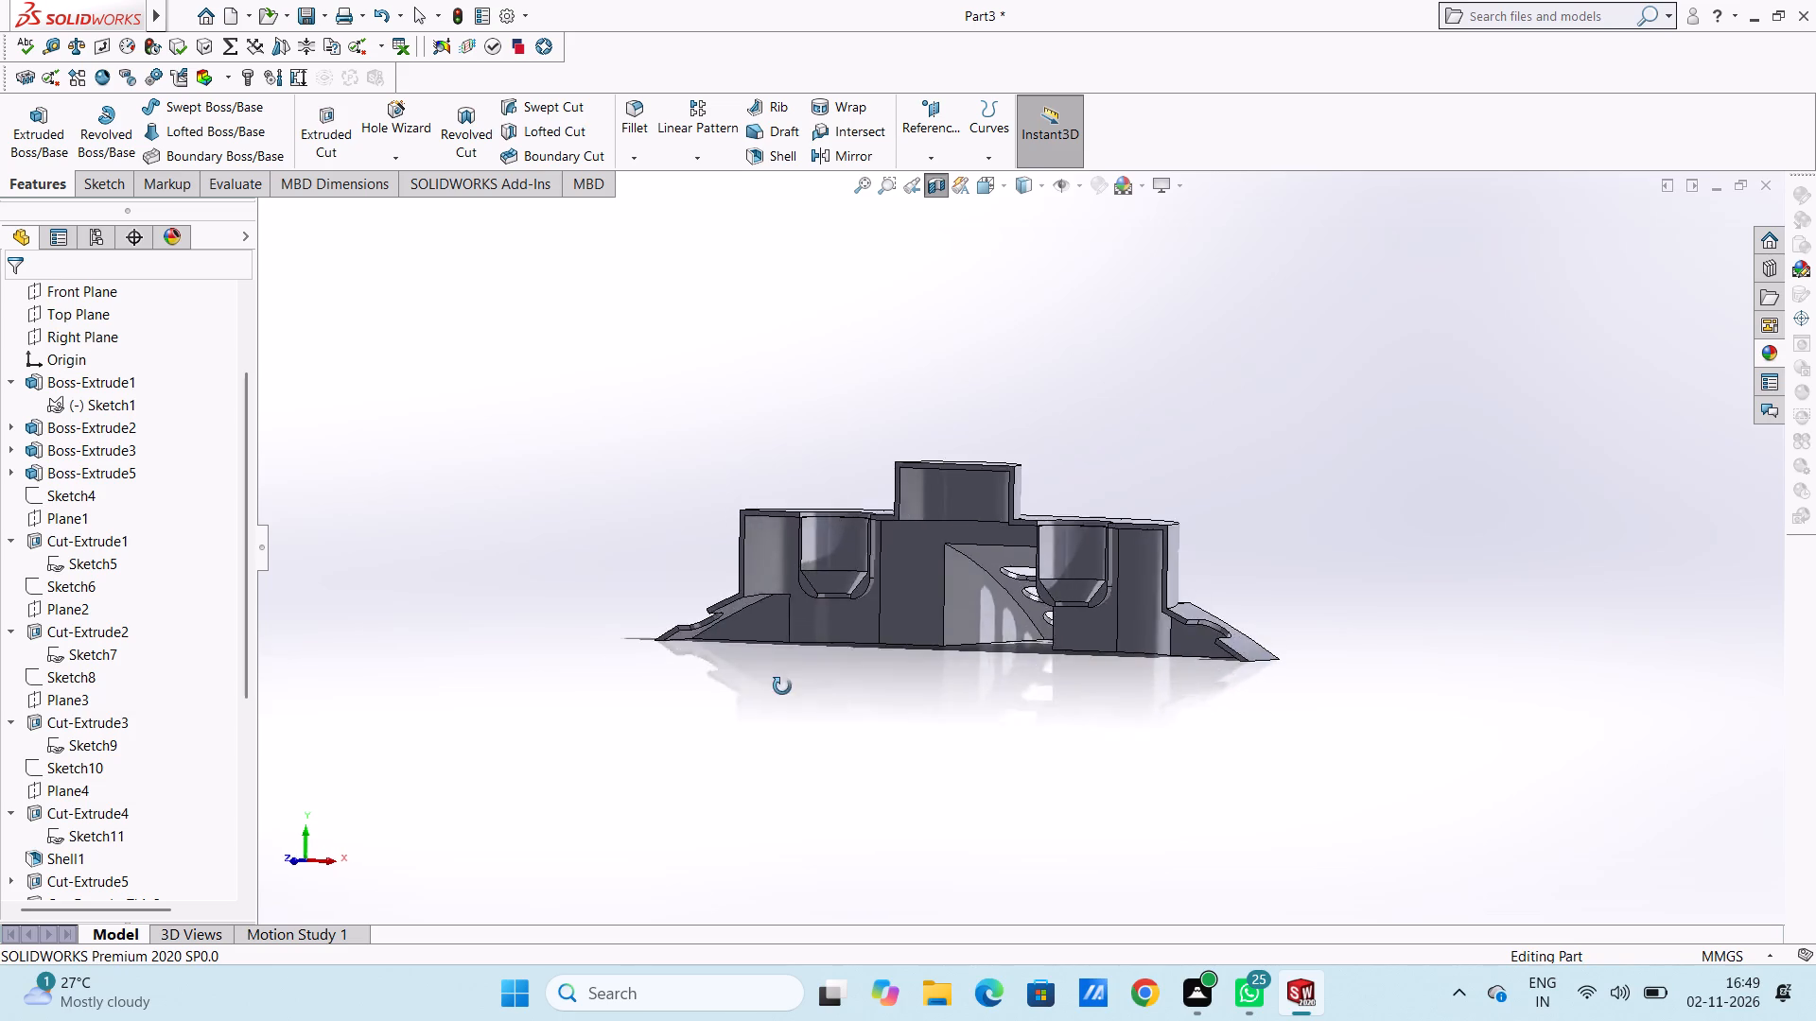
middle_click_drag(782, 686, 753, 716)
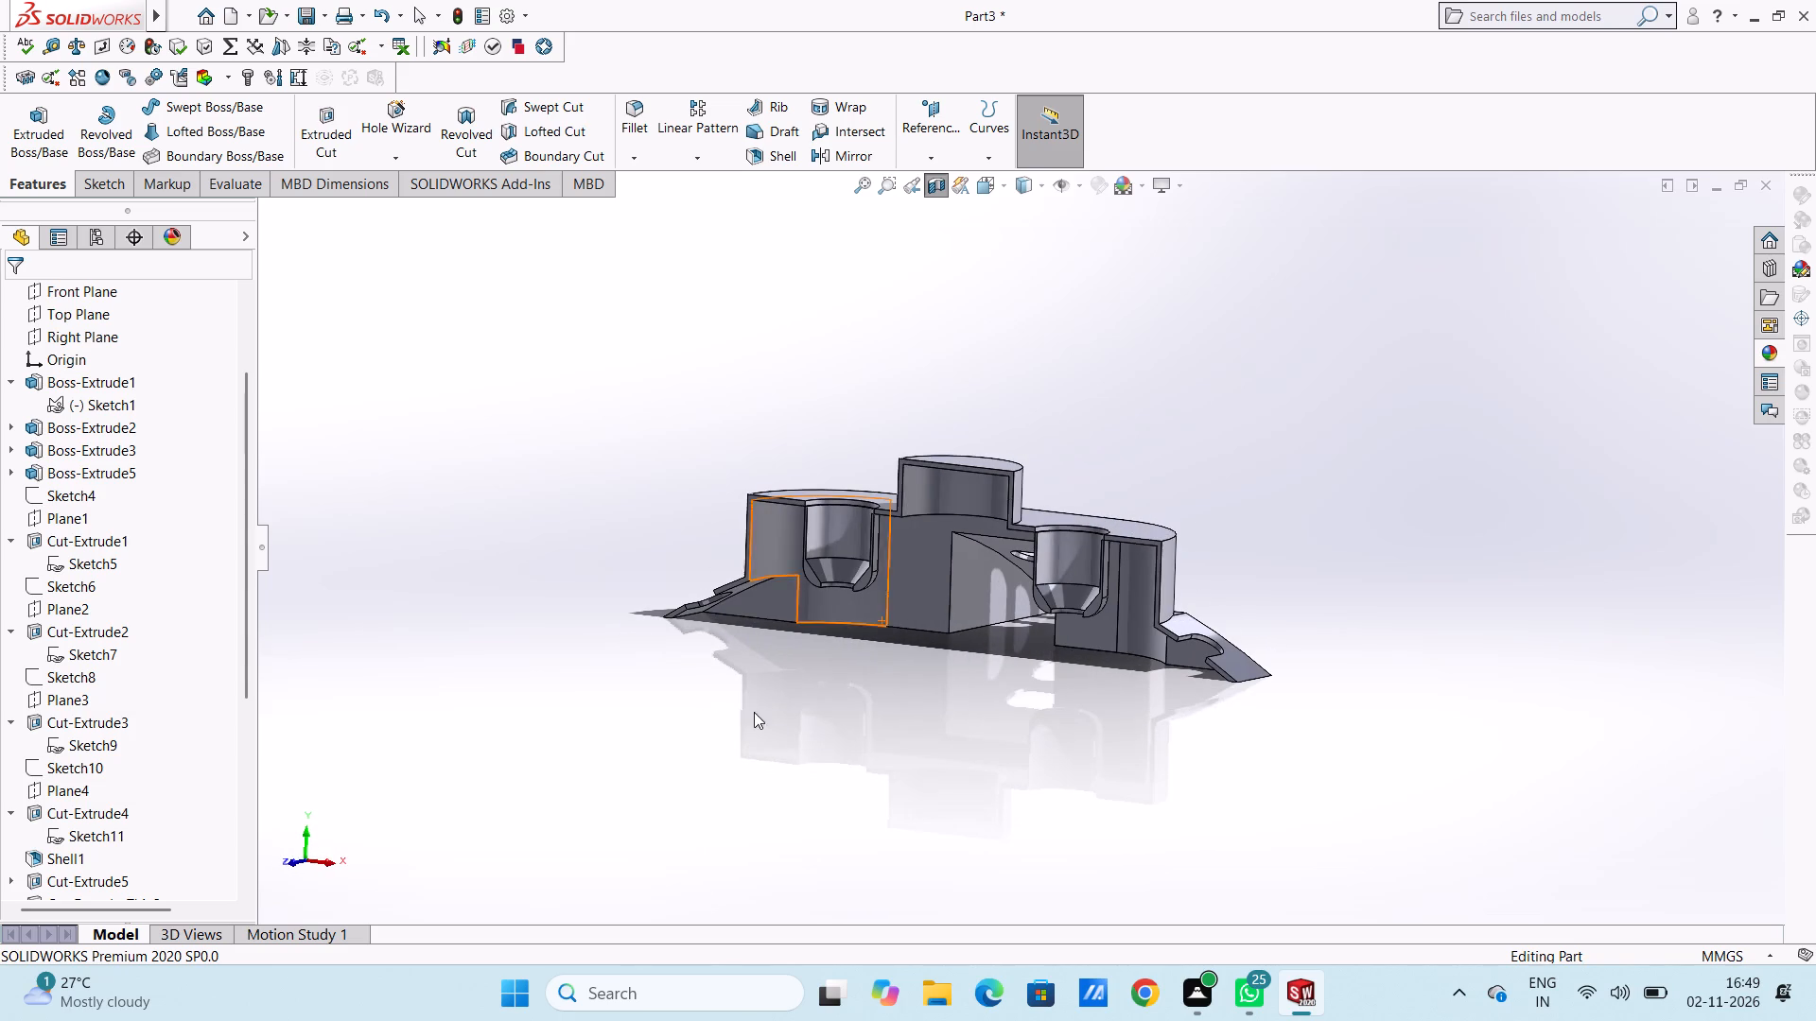
left_click(933, 188)
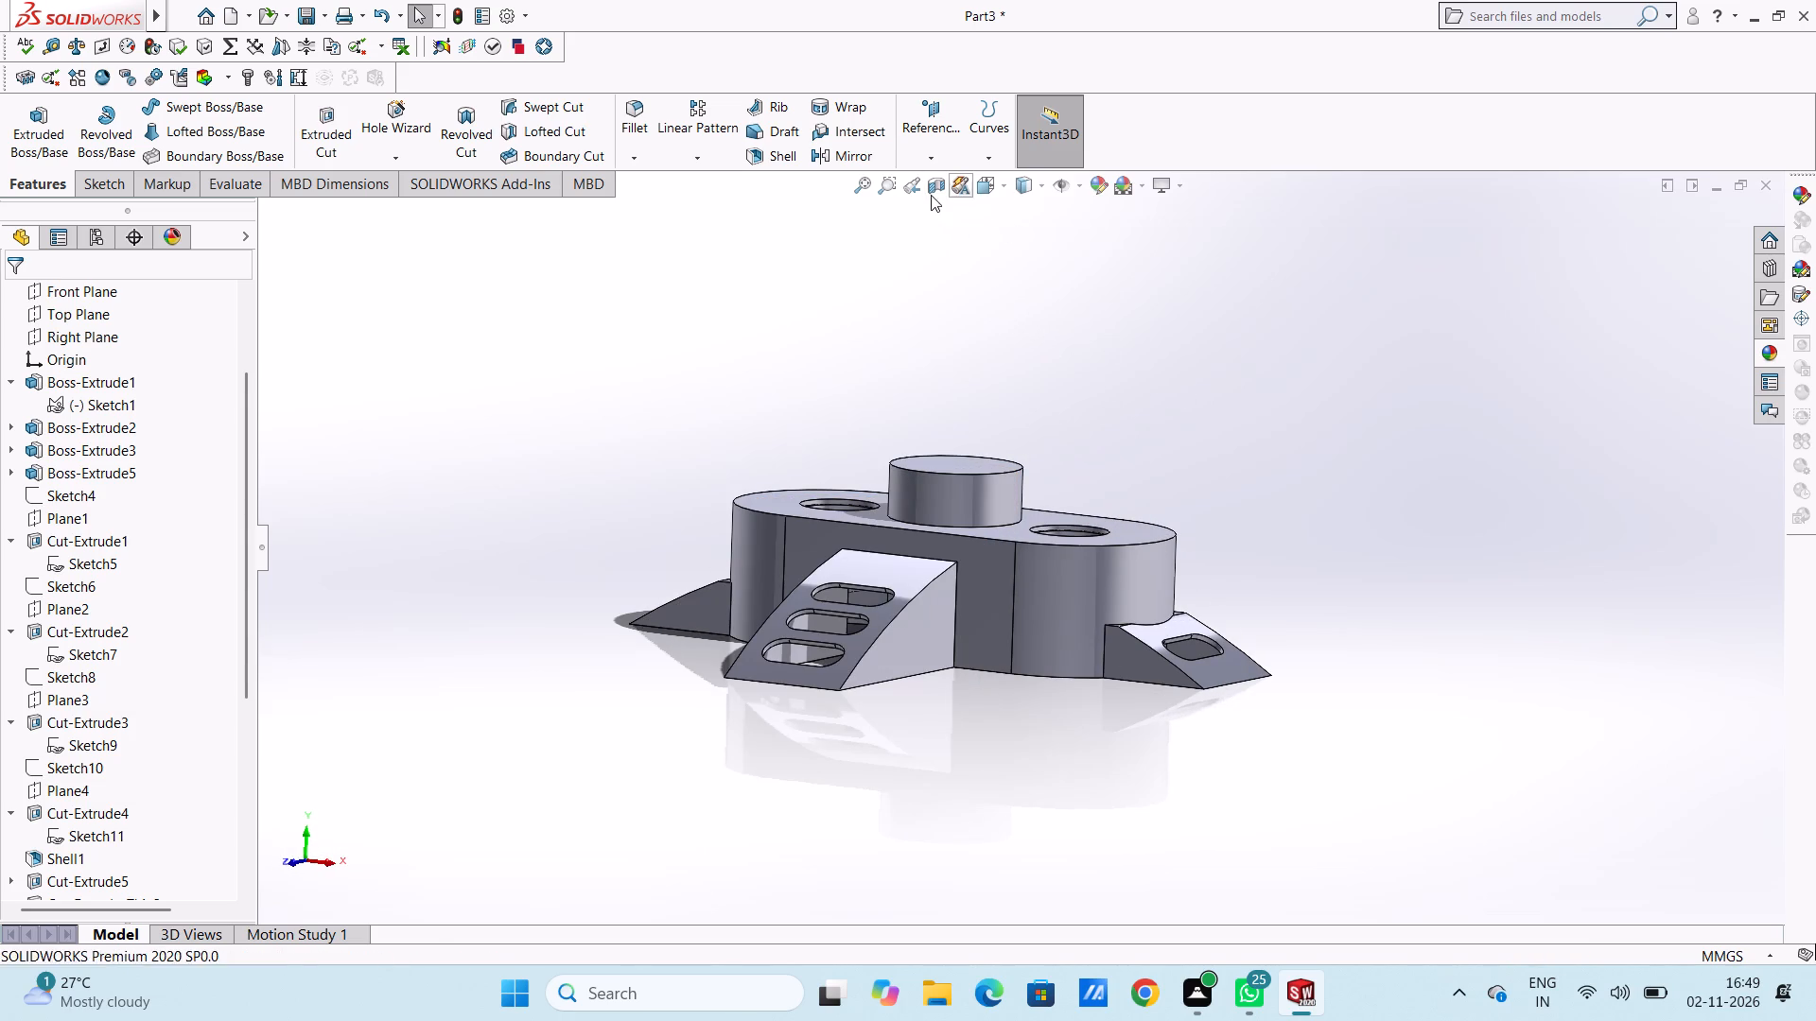
left_click(932, 187)
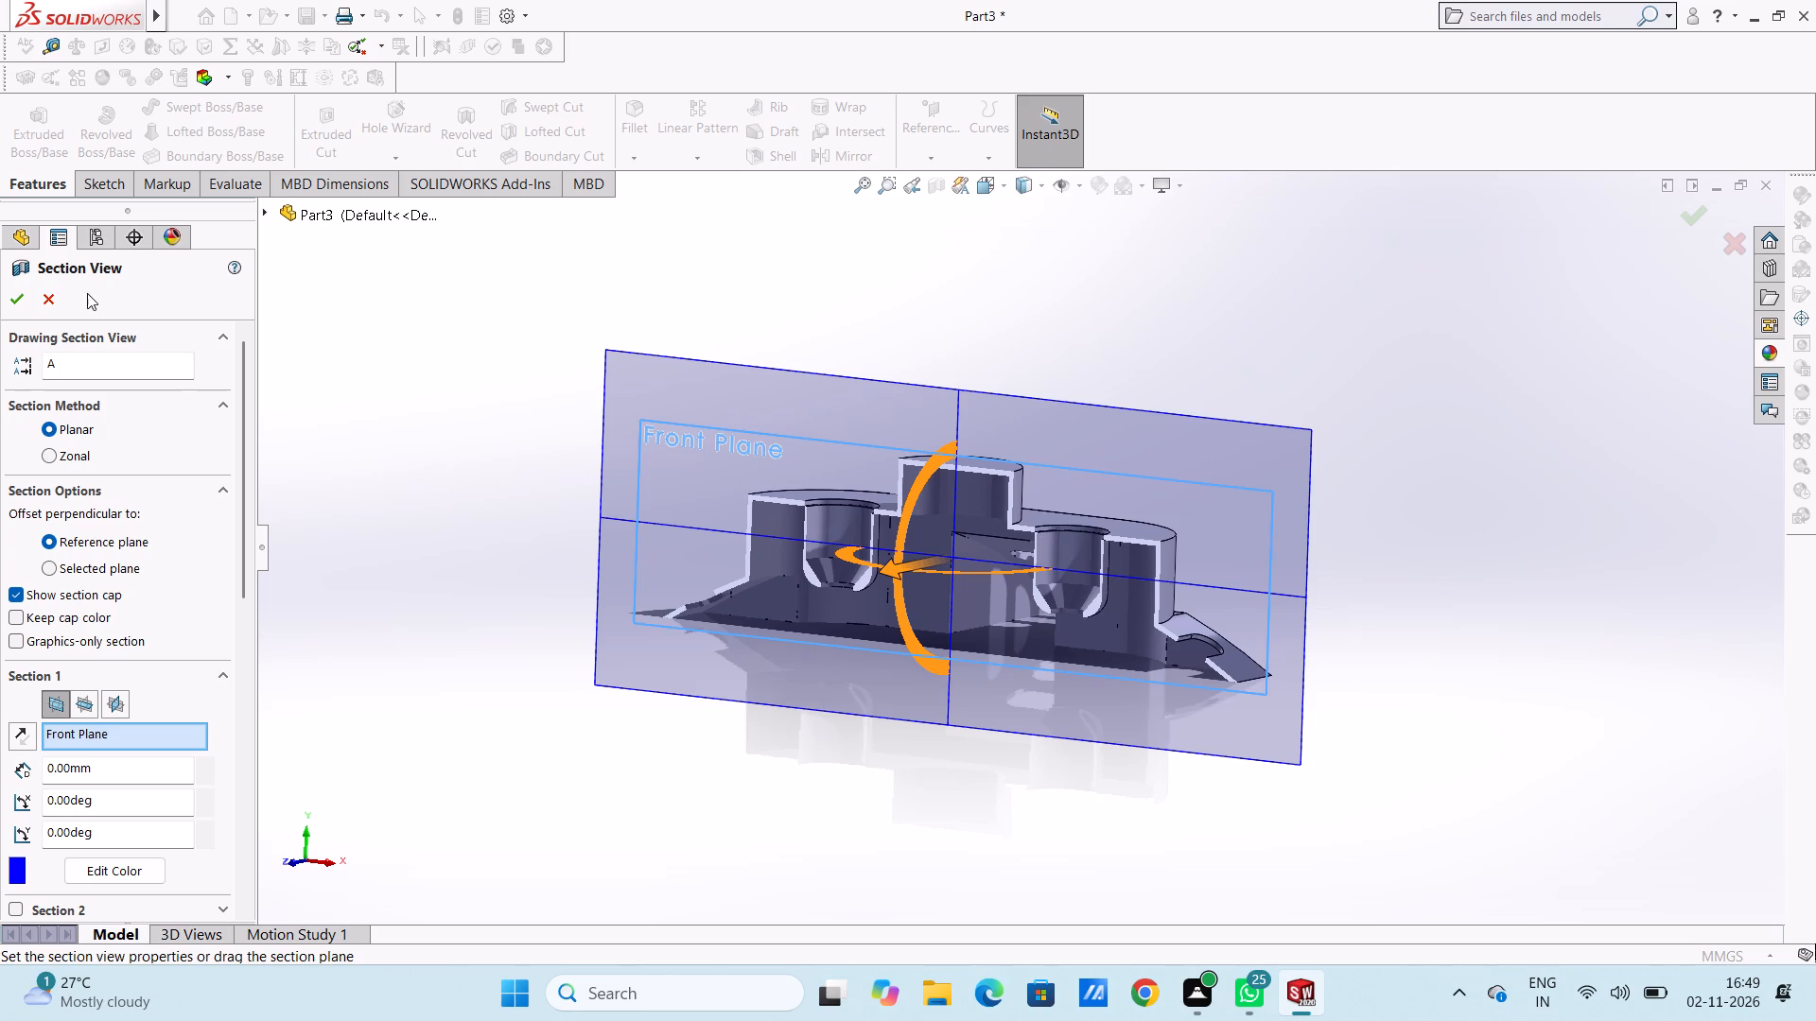
left_click(22, 303)
middle_click_drag(573, 444, 614, 466)
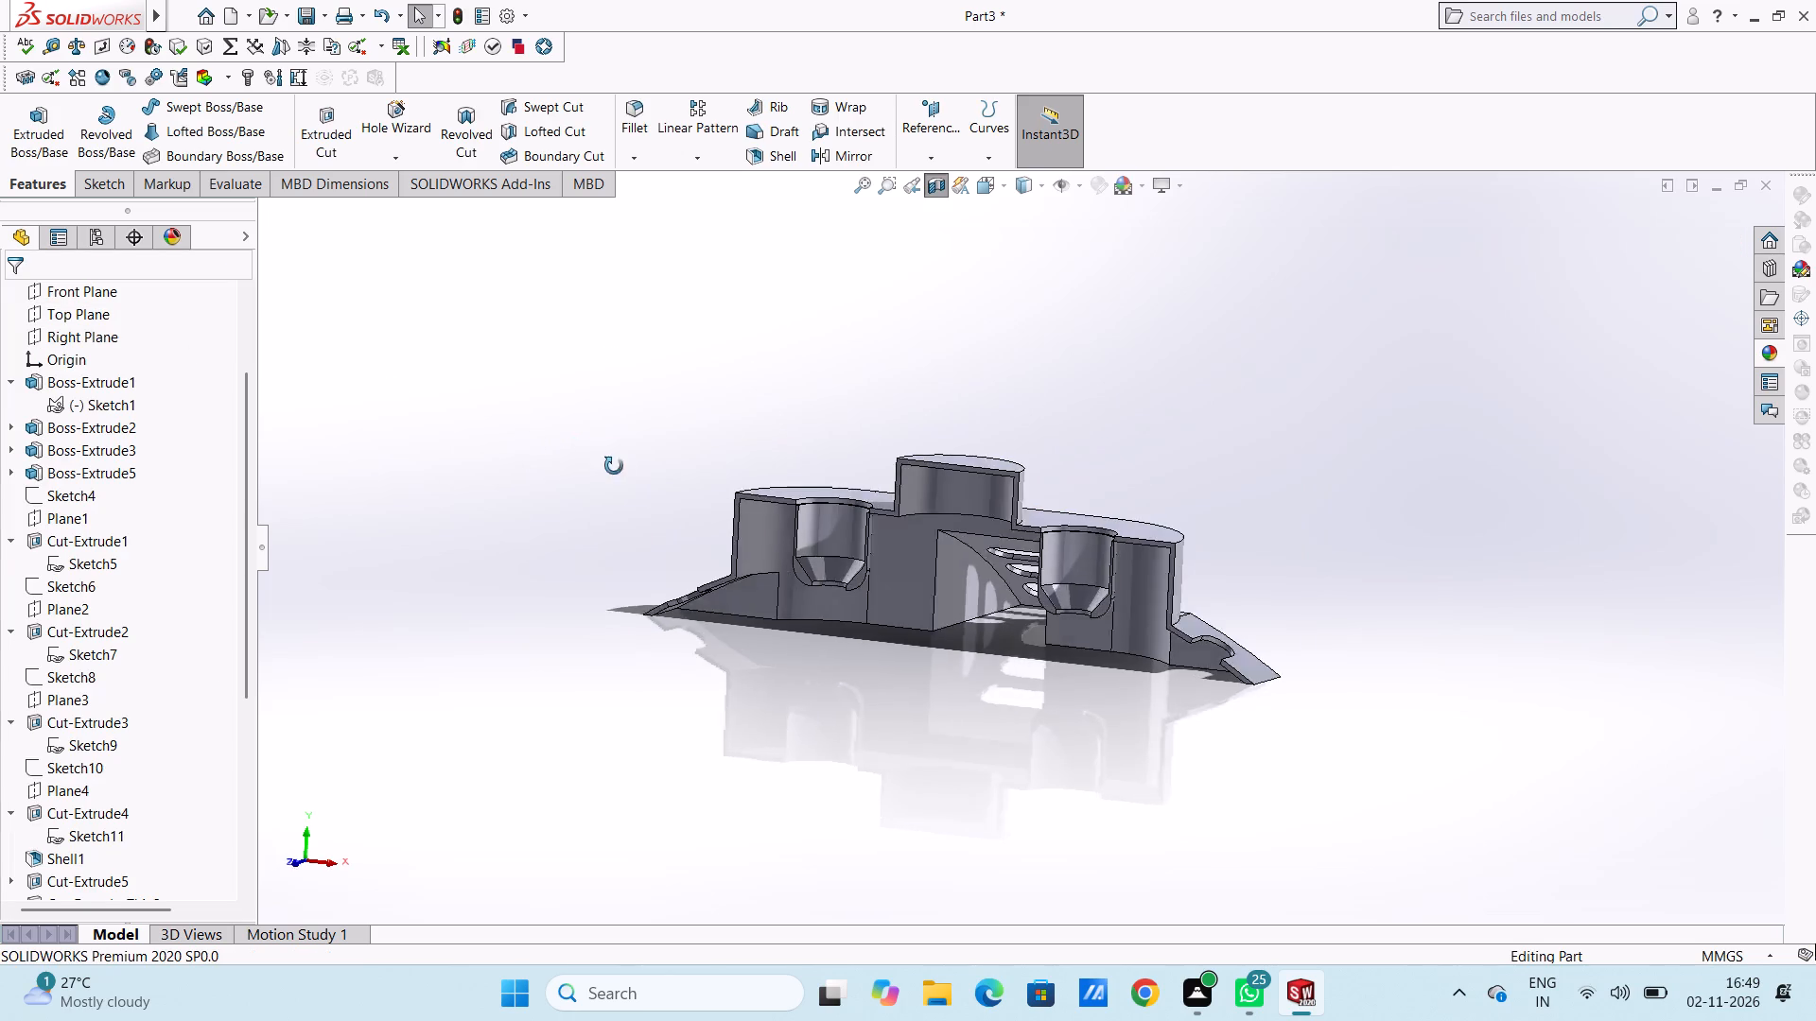
middle_click_drag(614, 466, 611, 417)
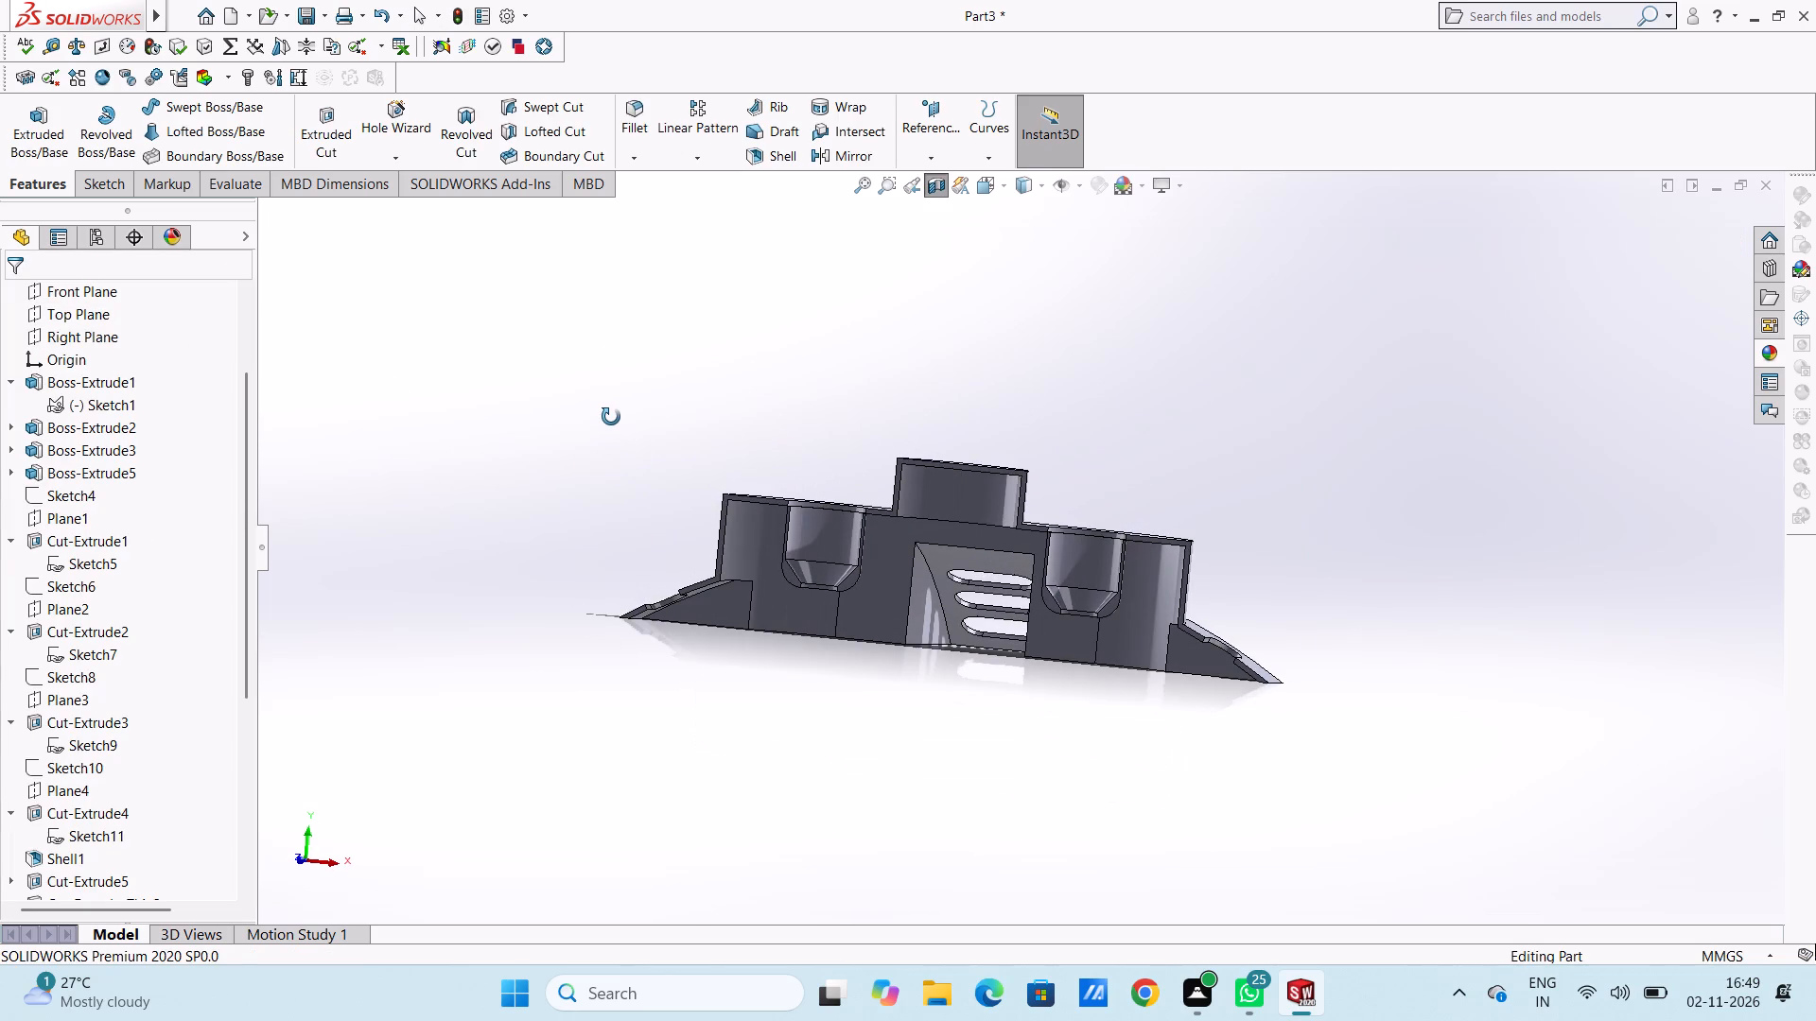
middle_click_drag(611, 417, 612, 417)
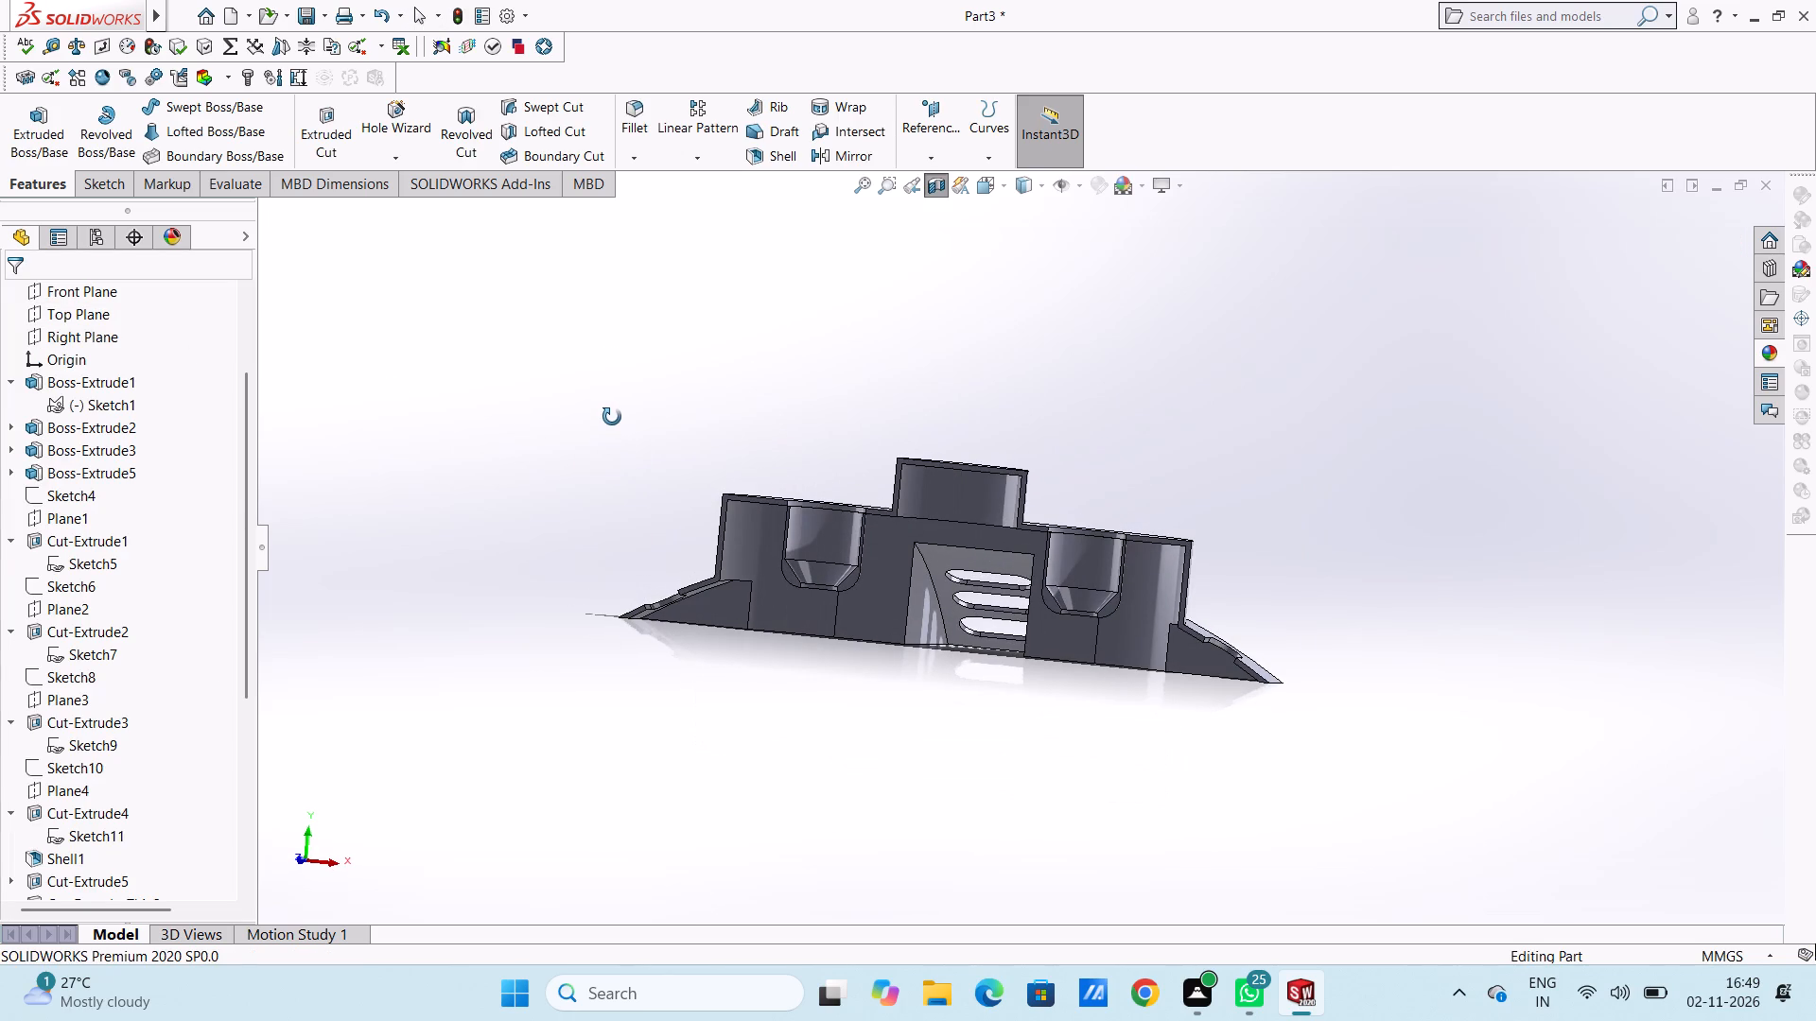
middle_click_drag(612, 417, 613, 417)
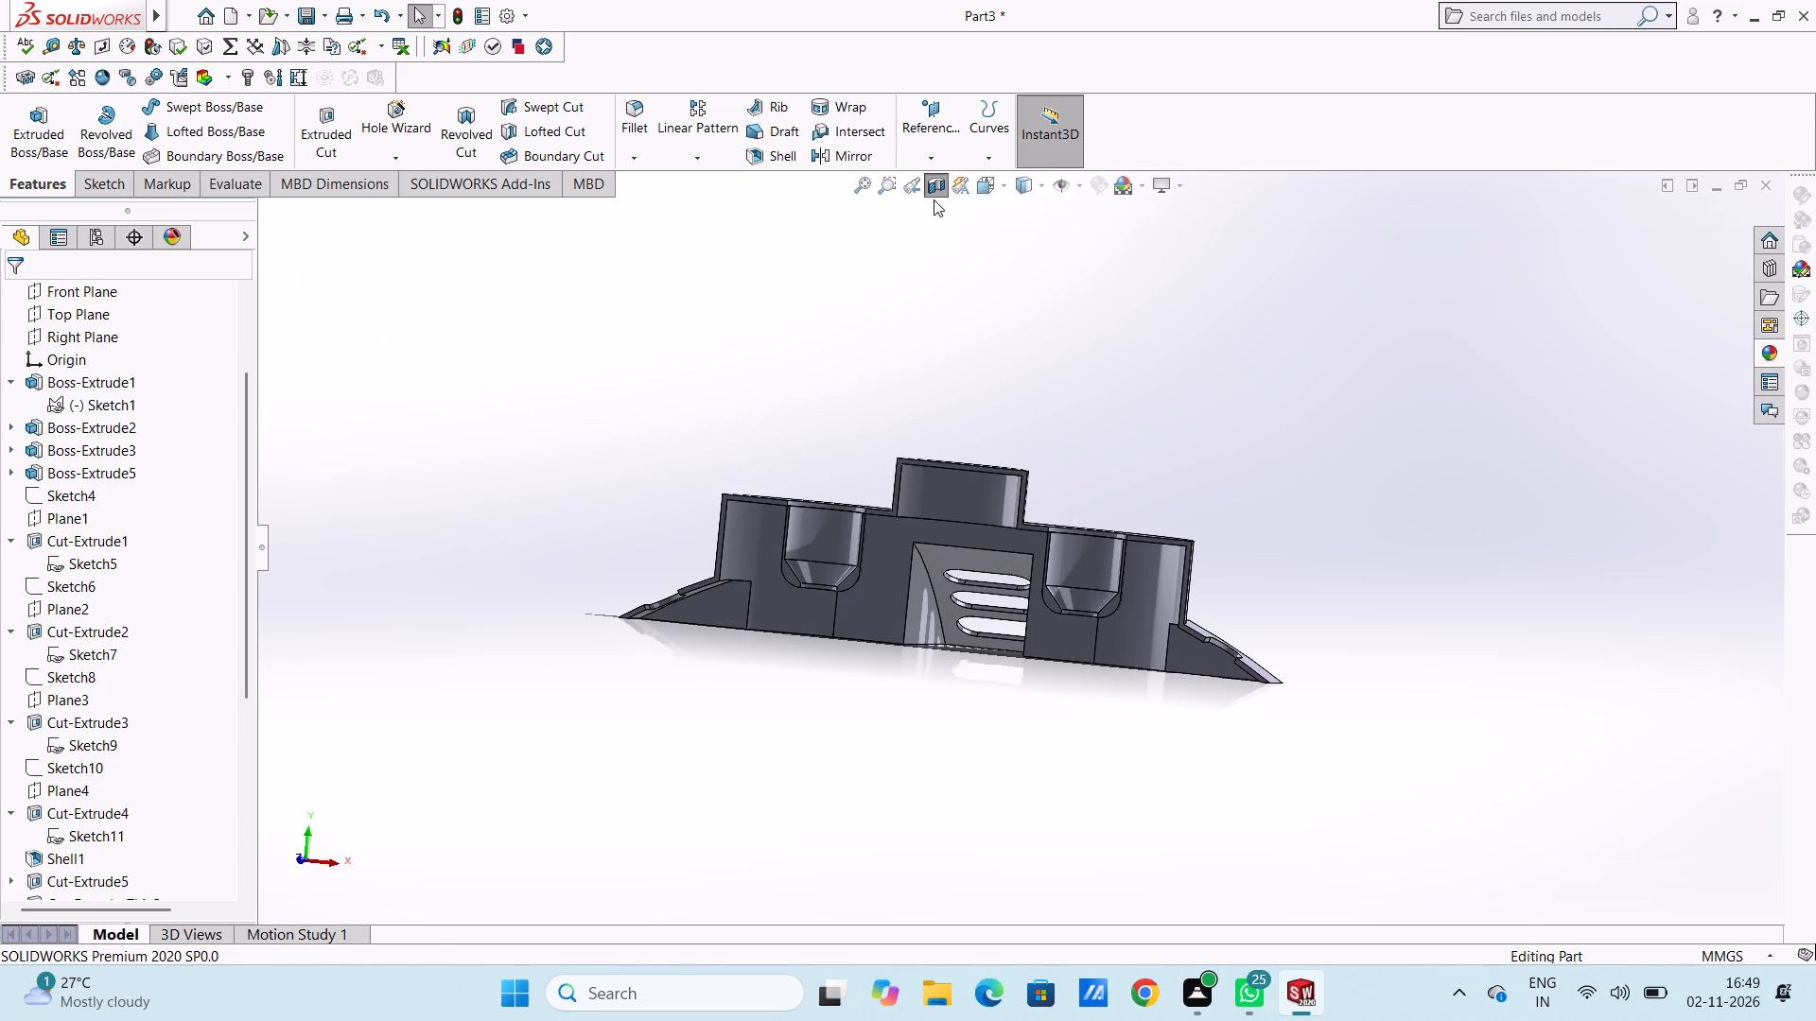
left_click(936, 187)
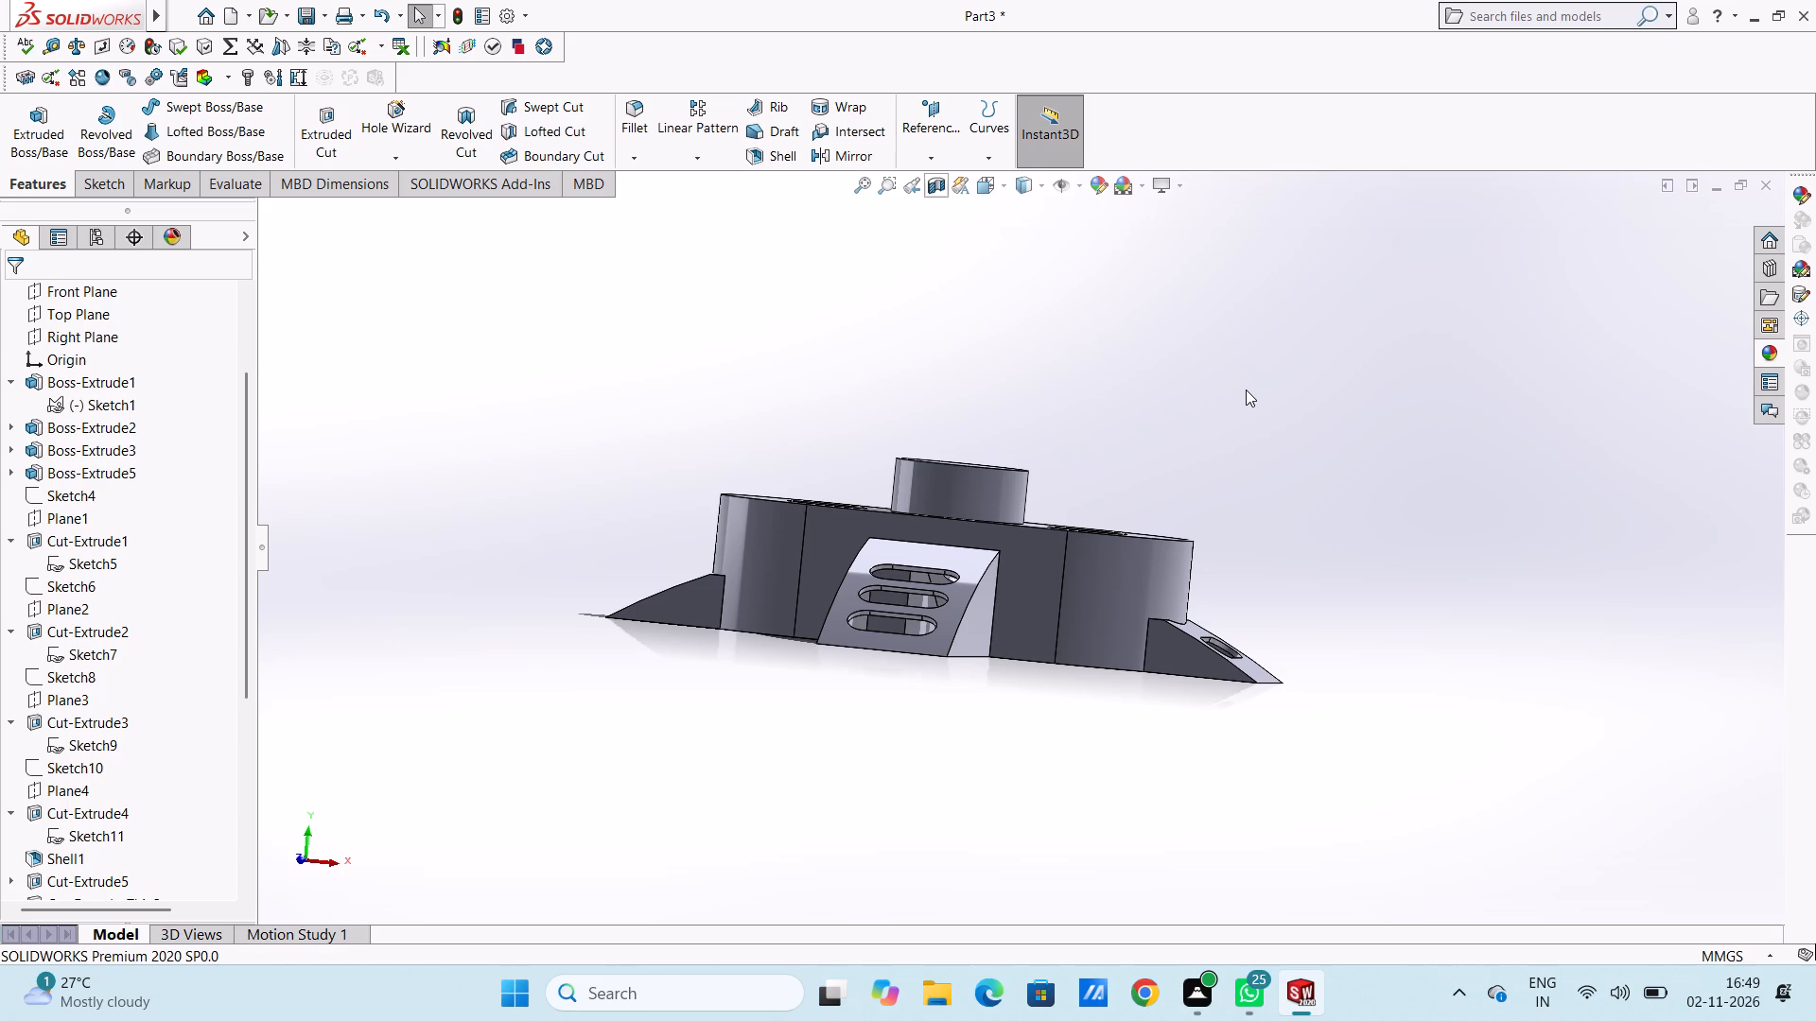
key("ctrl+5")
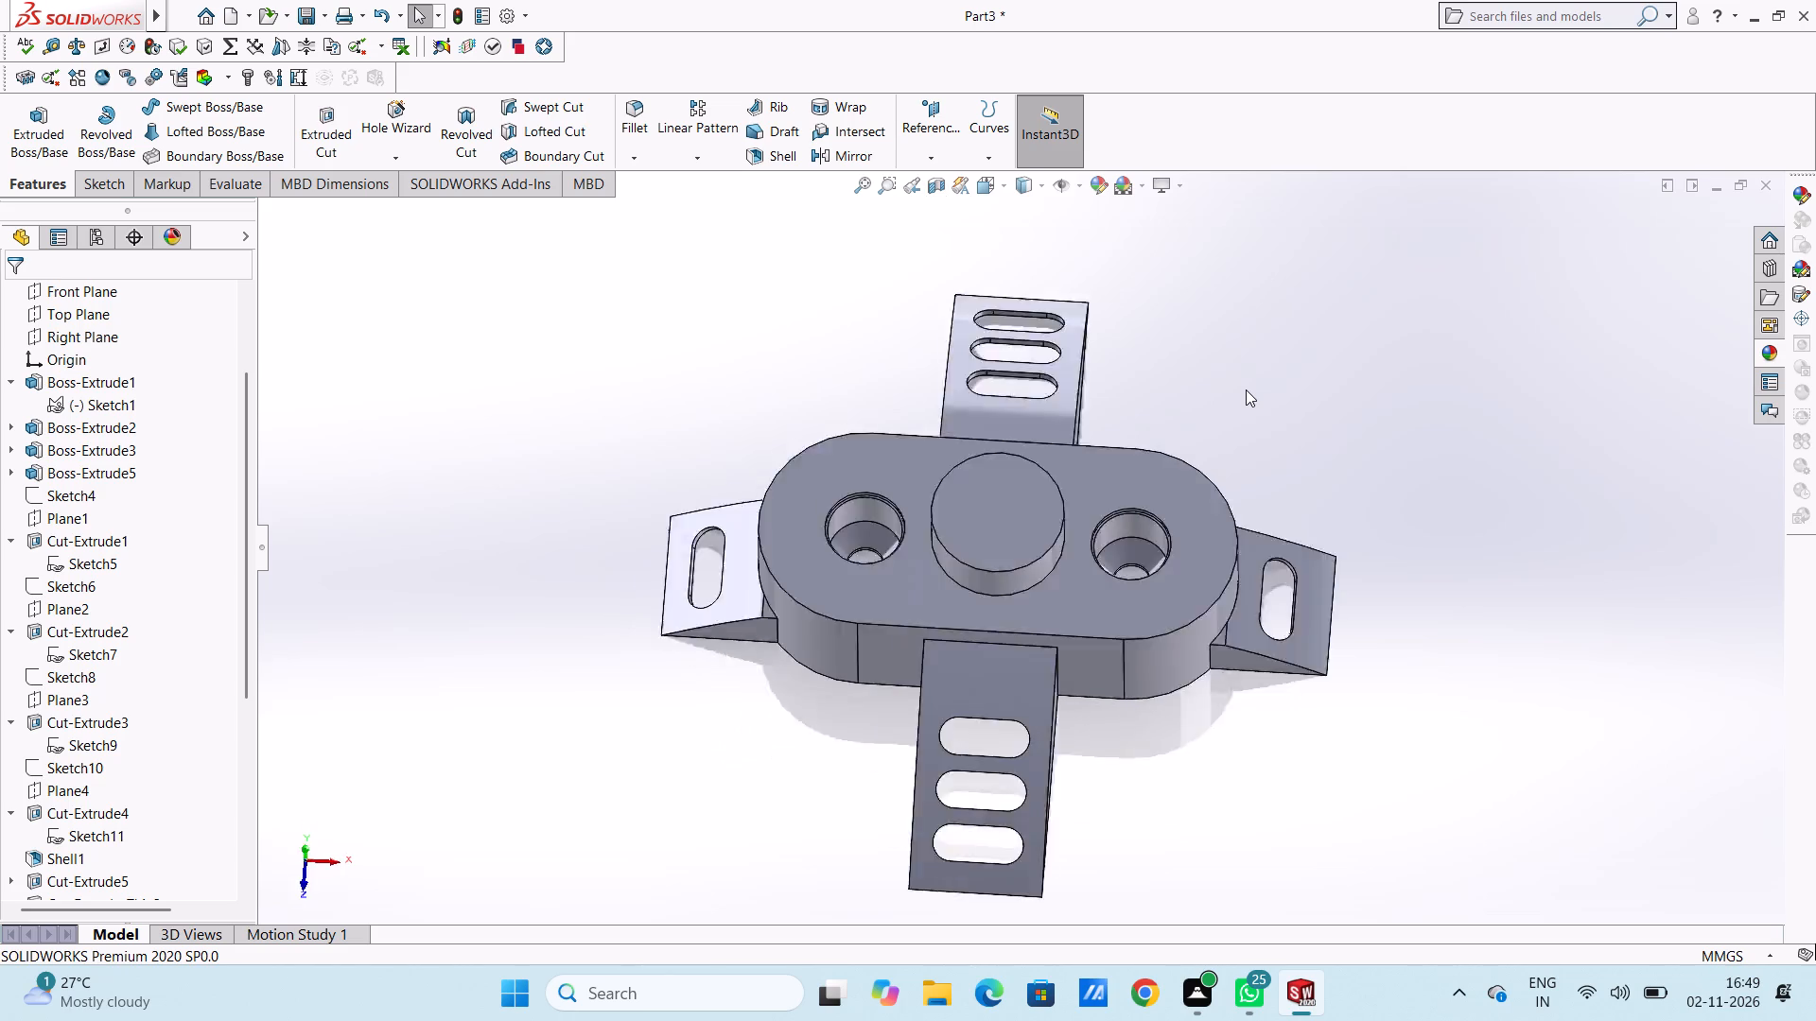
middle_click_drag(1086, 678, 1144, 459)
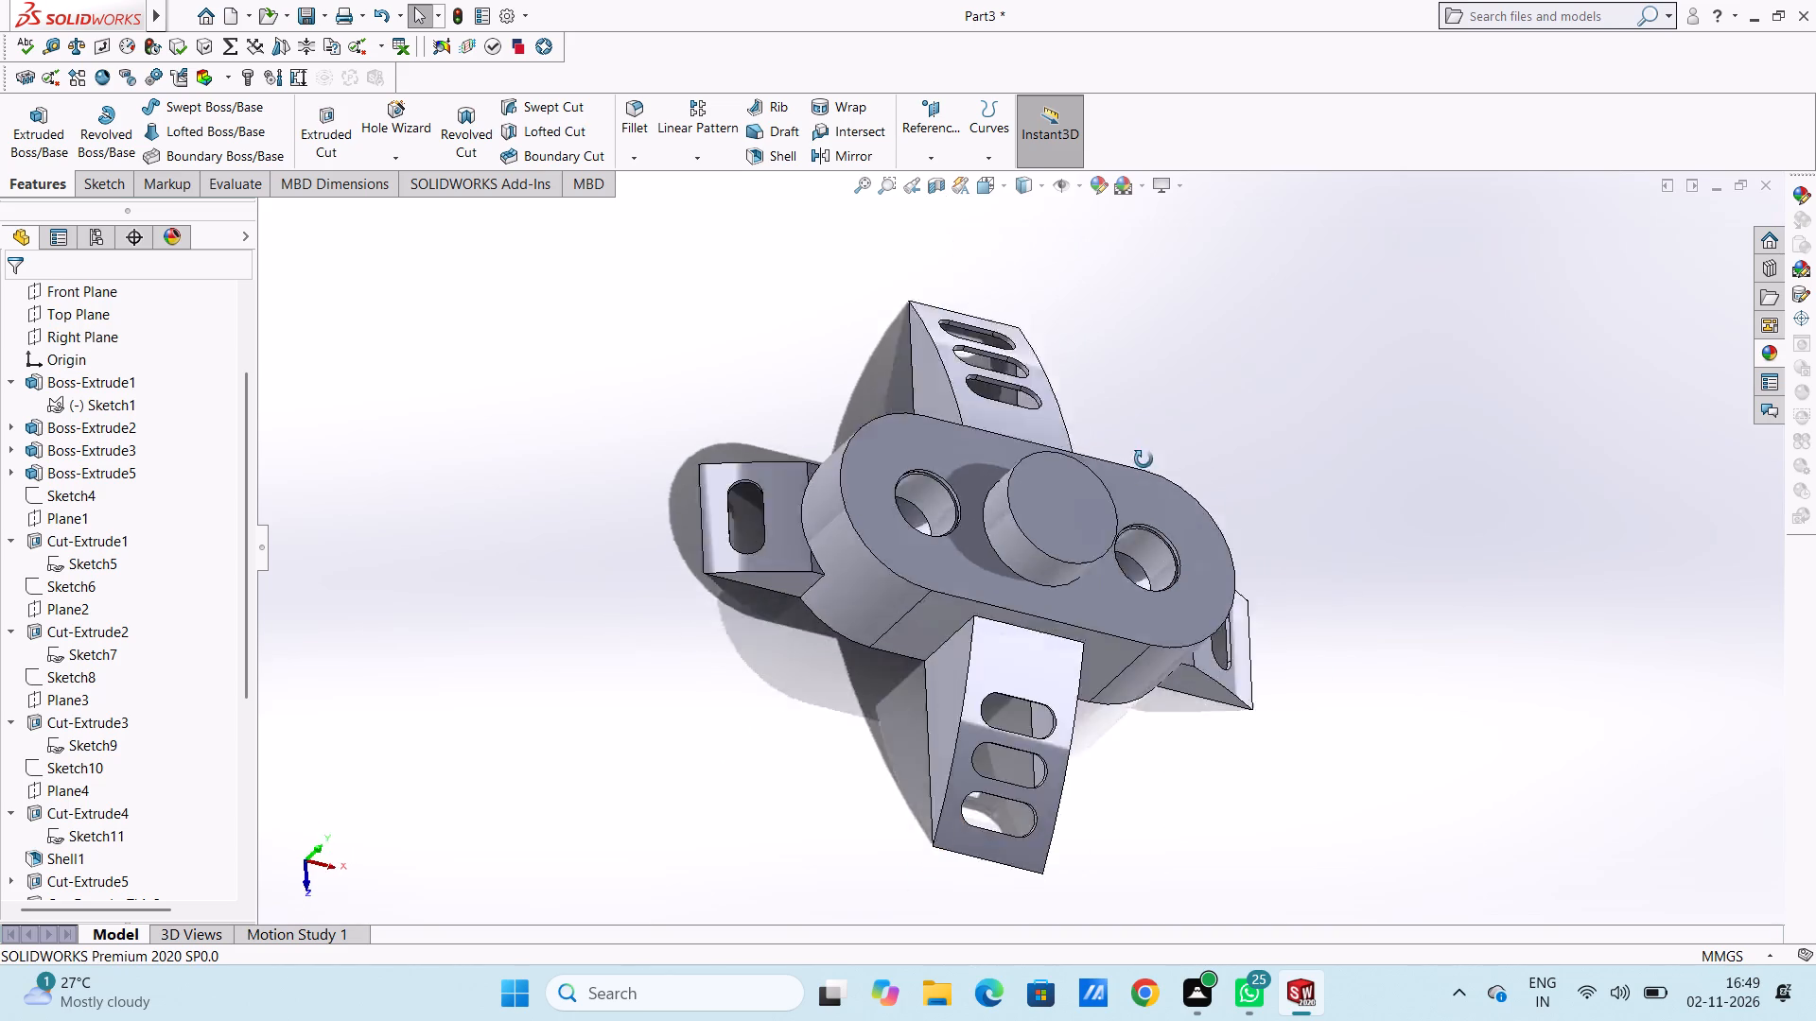
Fillet the top edge of the central cylindrical boss with a 10 mm radius.
middle_click_drag(1144, 459, 1039, 396)
middle_click_drag(1071, 668, 1068, 557)
scroll(1028, 431, "down", 3)
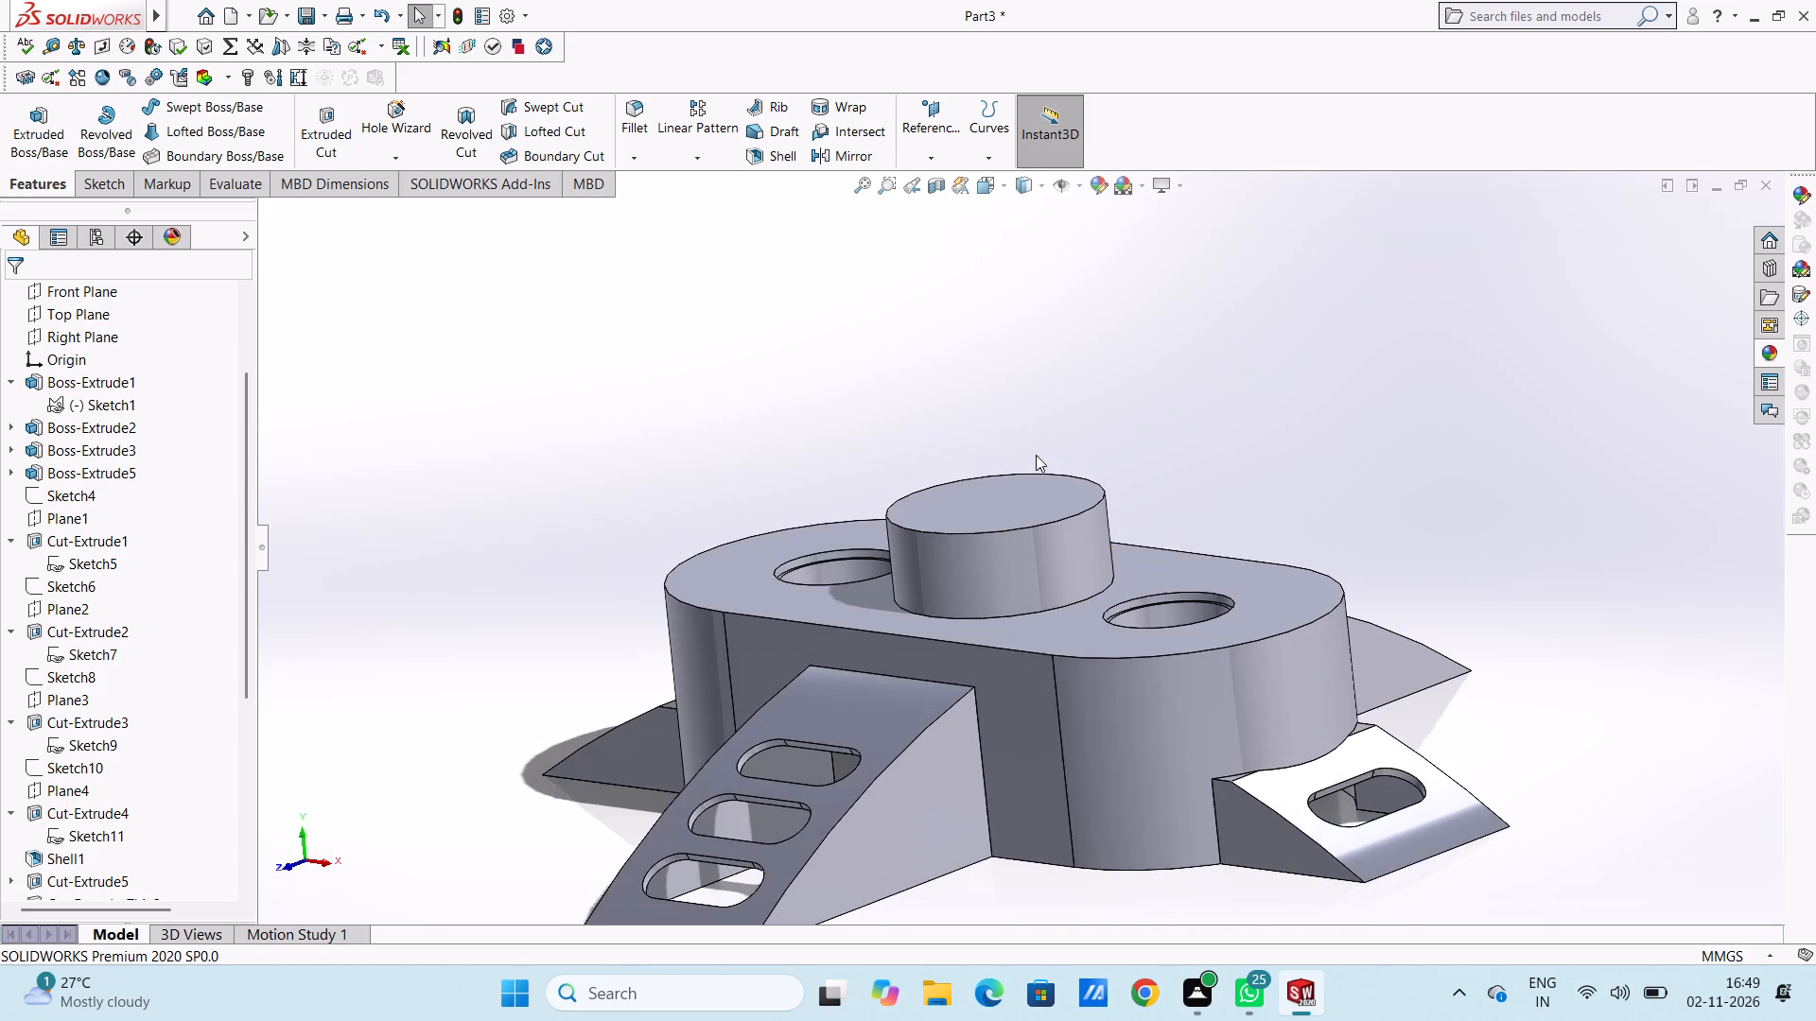
middle_click_drag(1054, 491, 1042, 570)
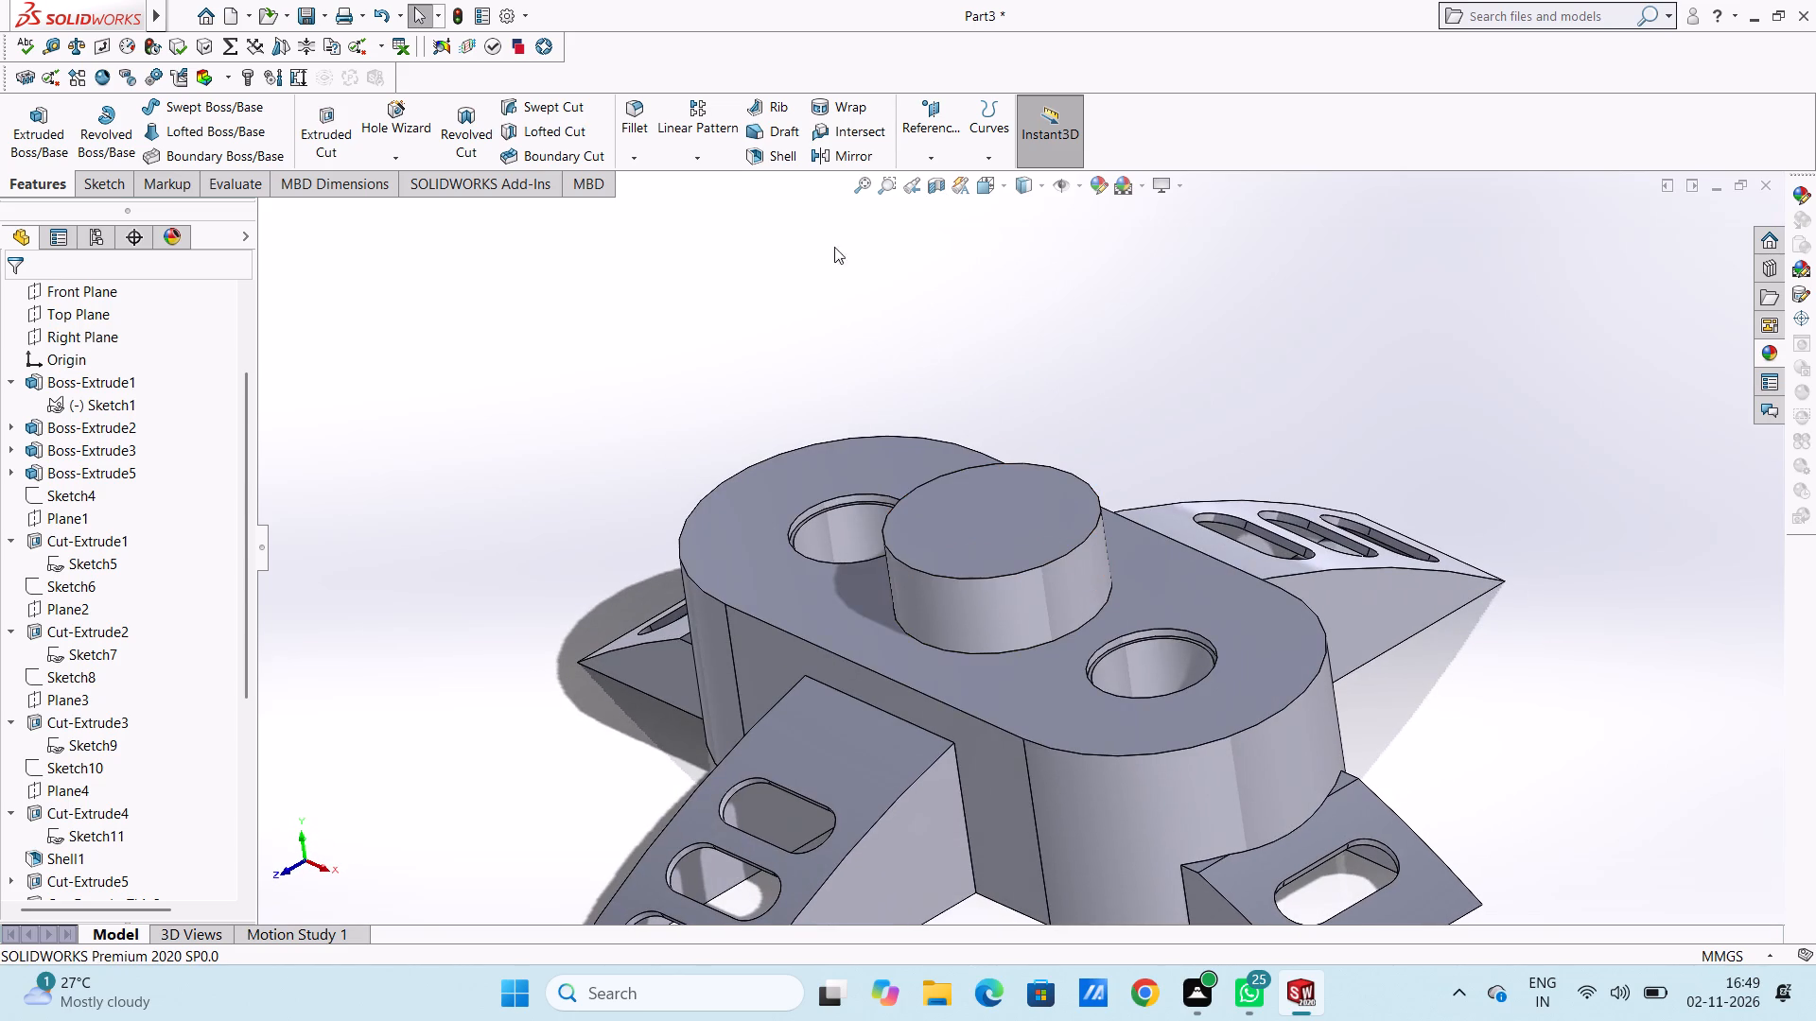
left_click(646, 112)
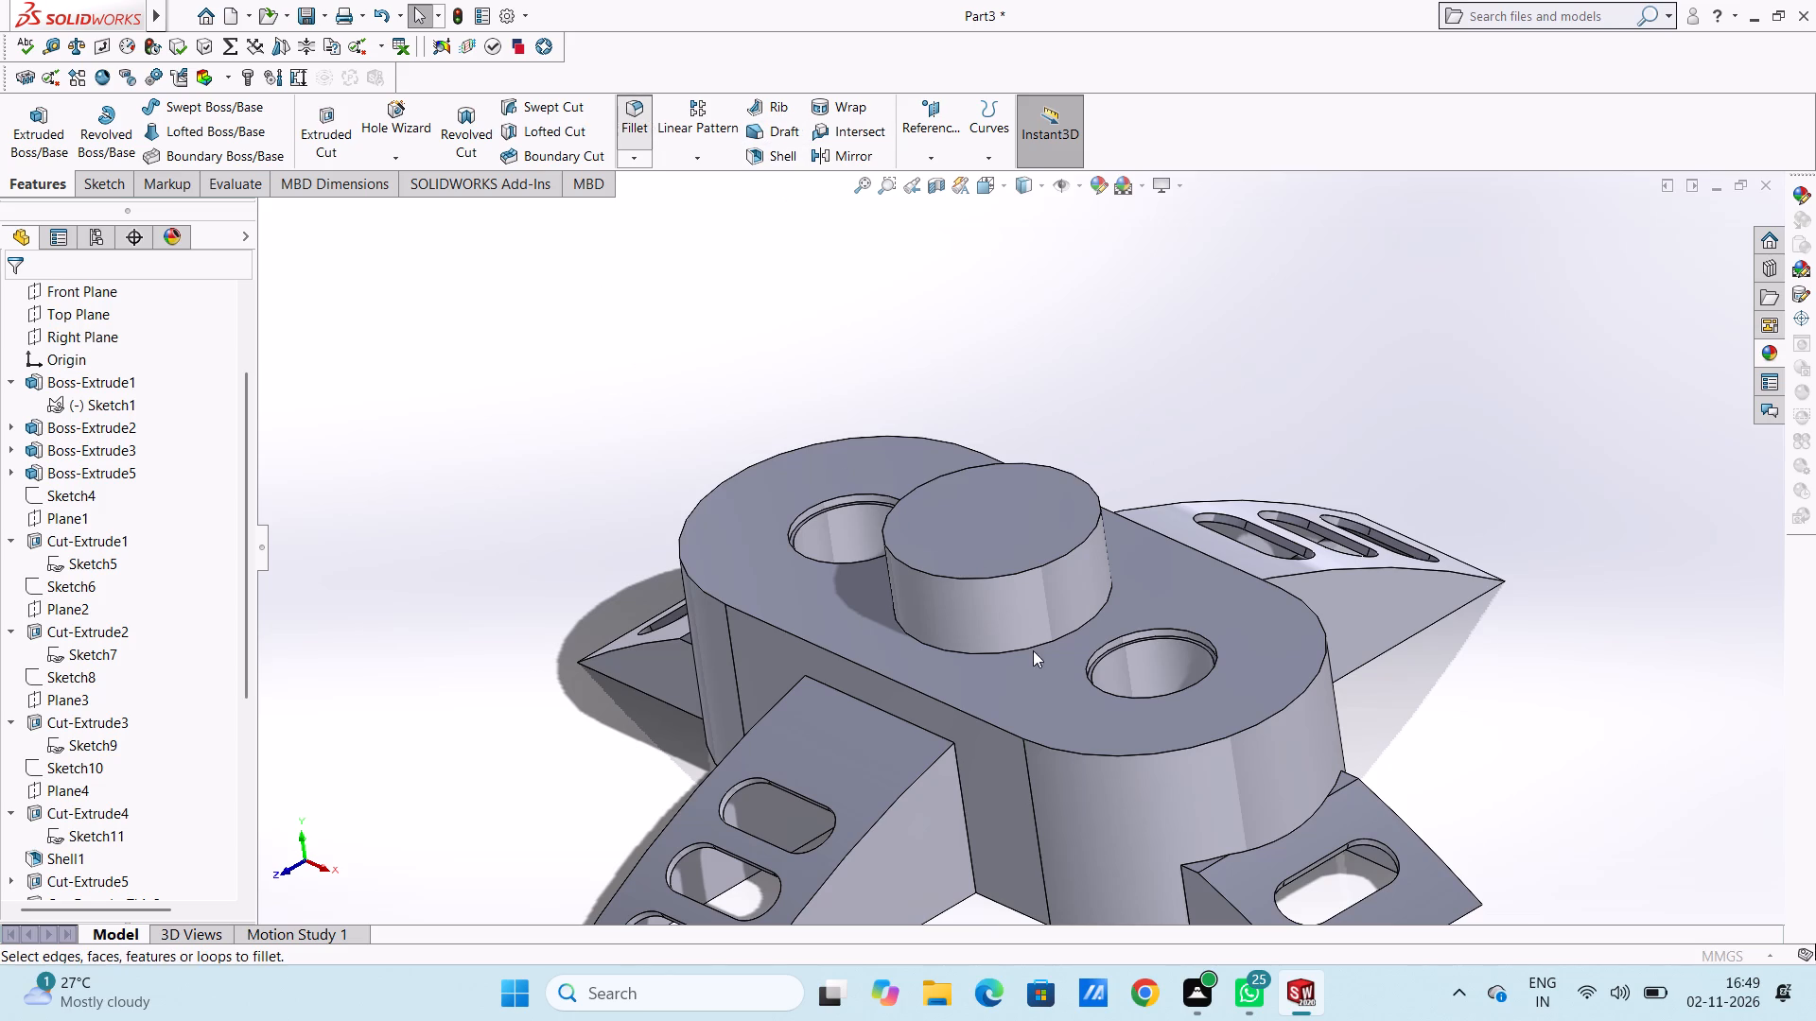
left_click(1012, 573)
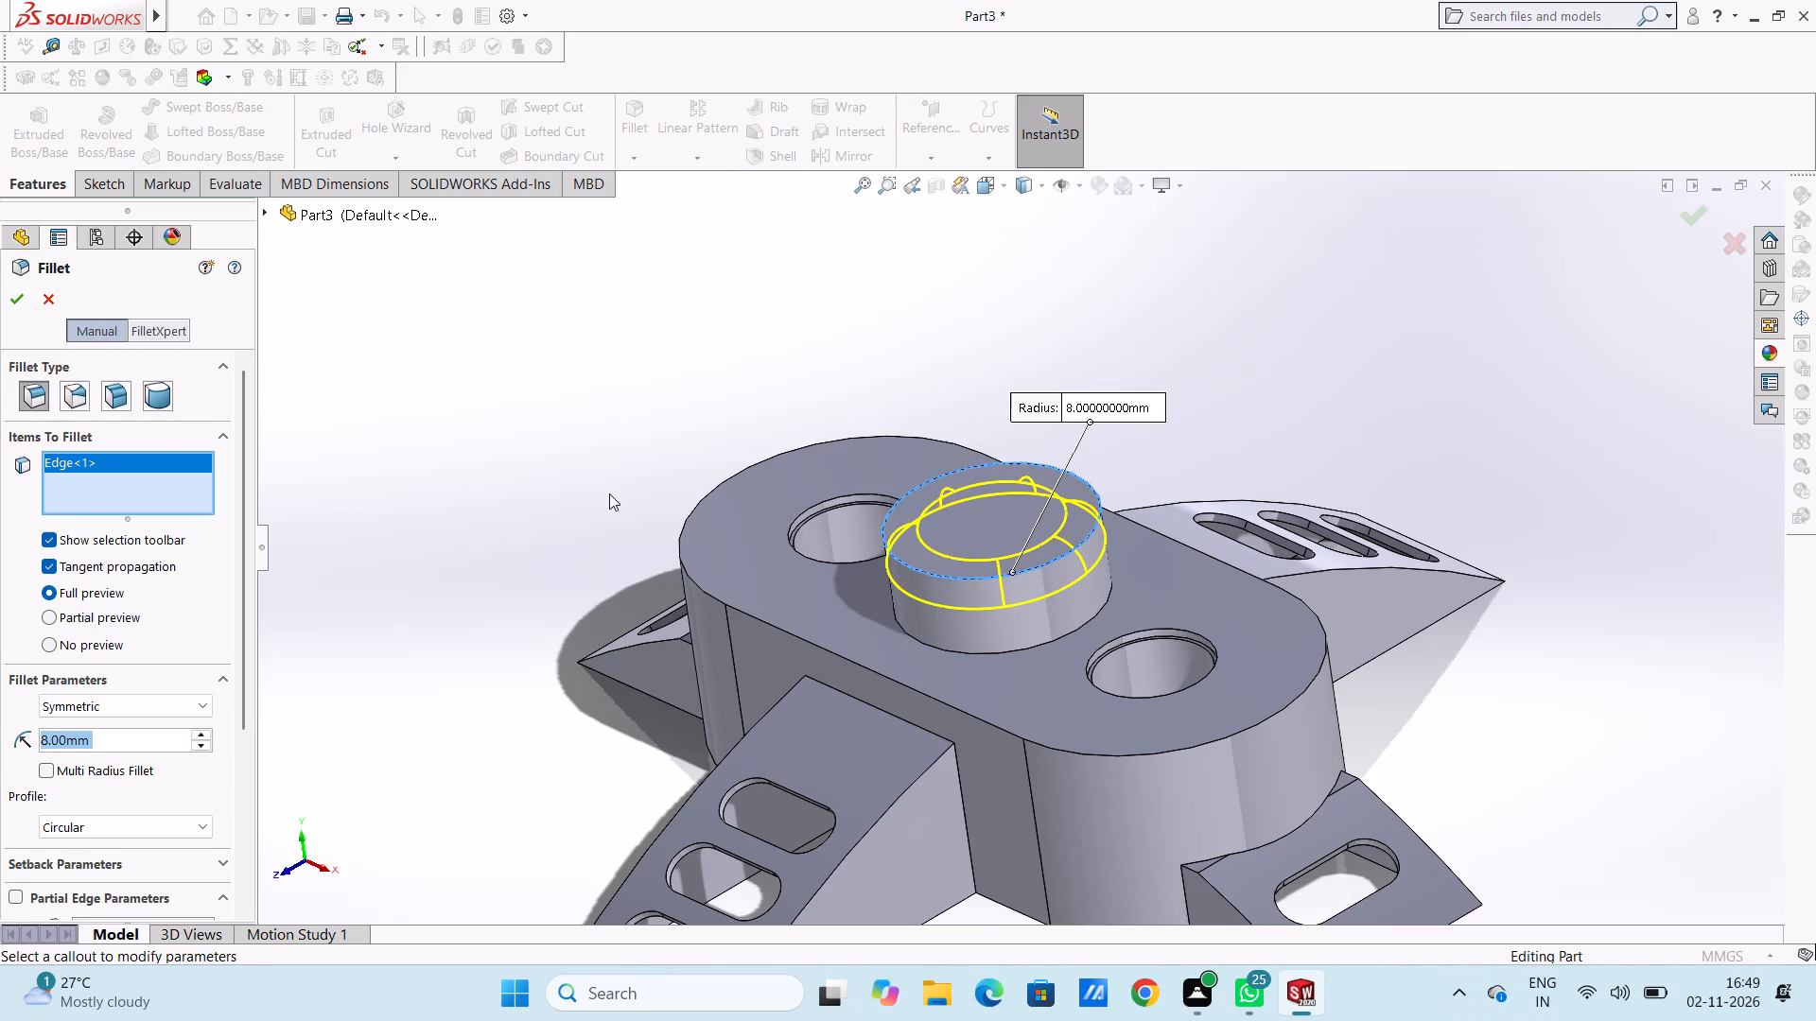
type("10")
key("Return")
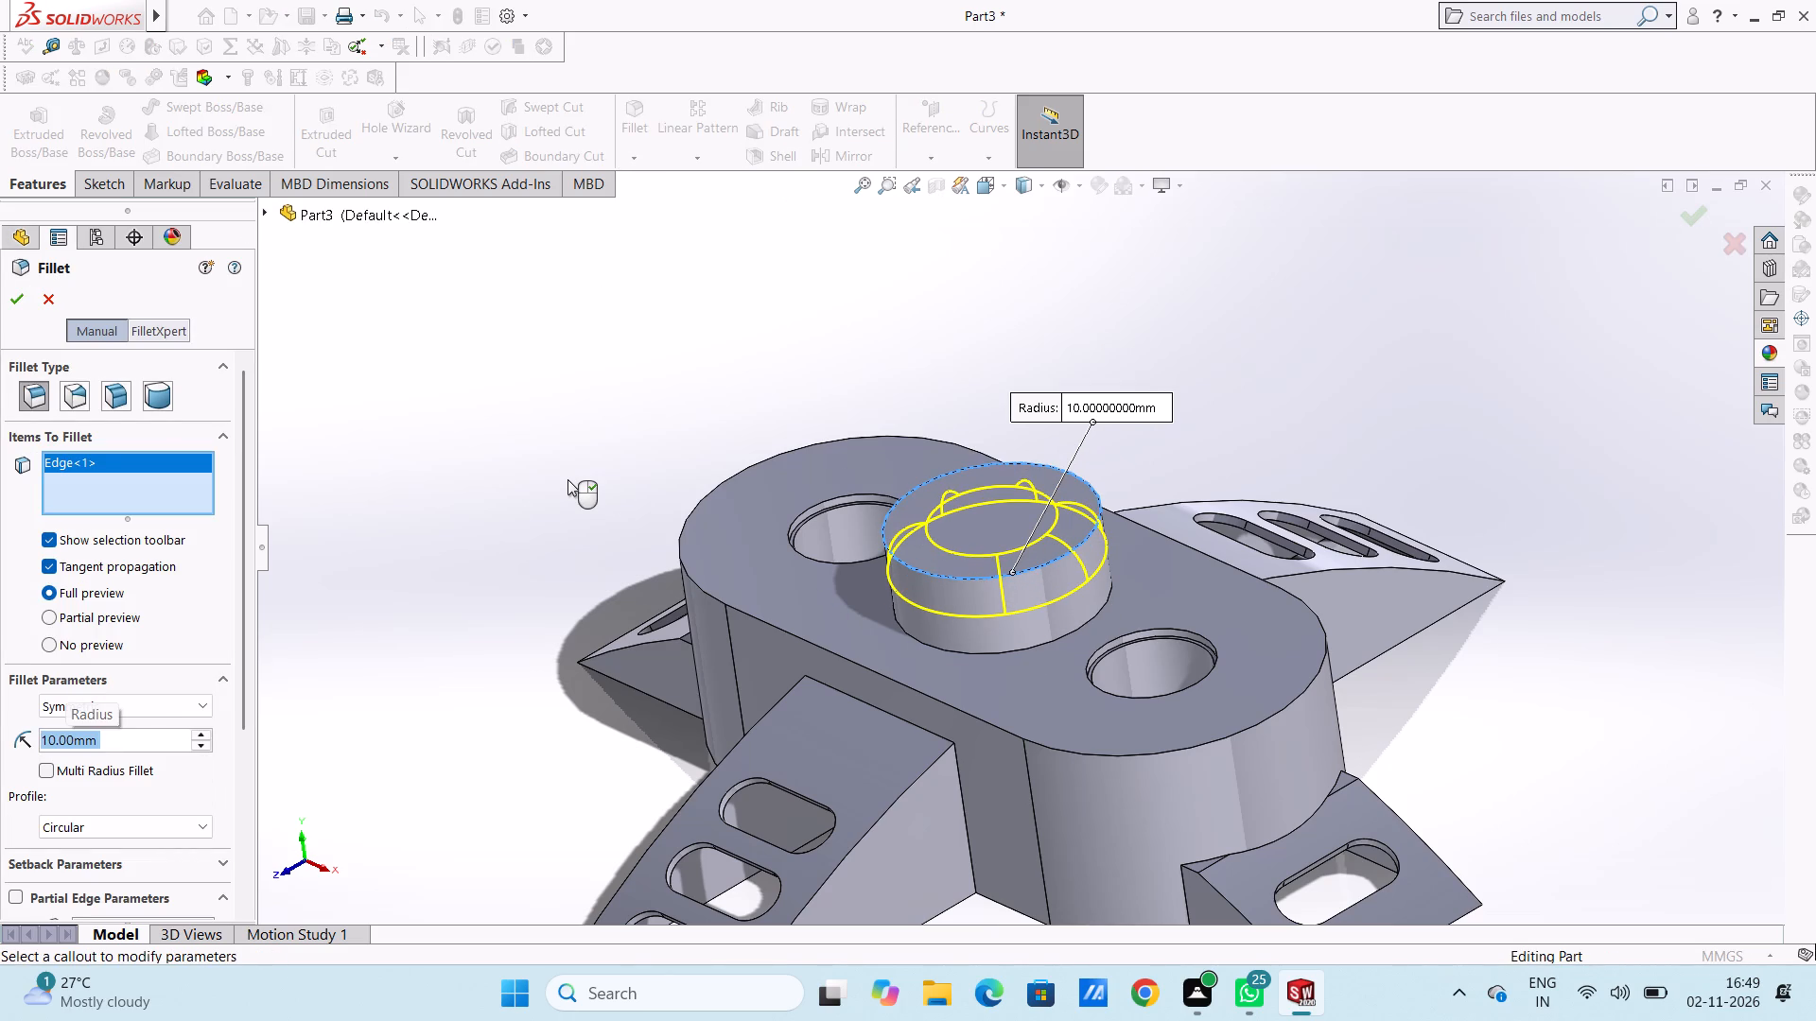
left_click(22, 296)
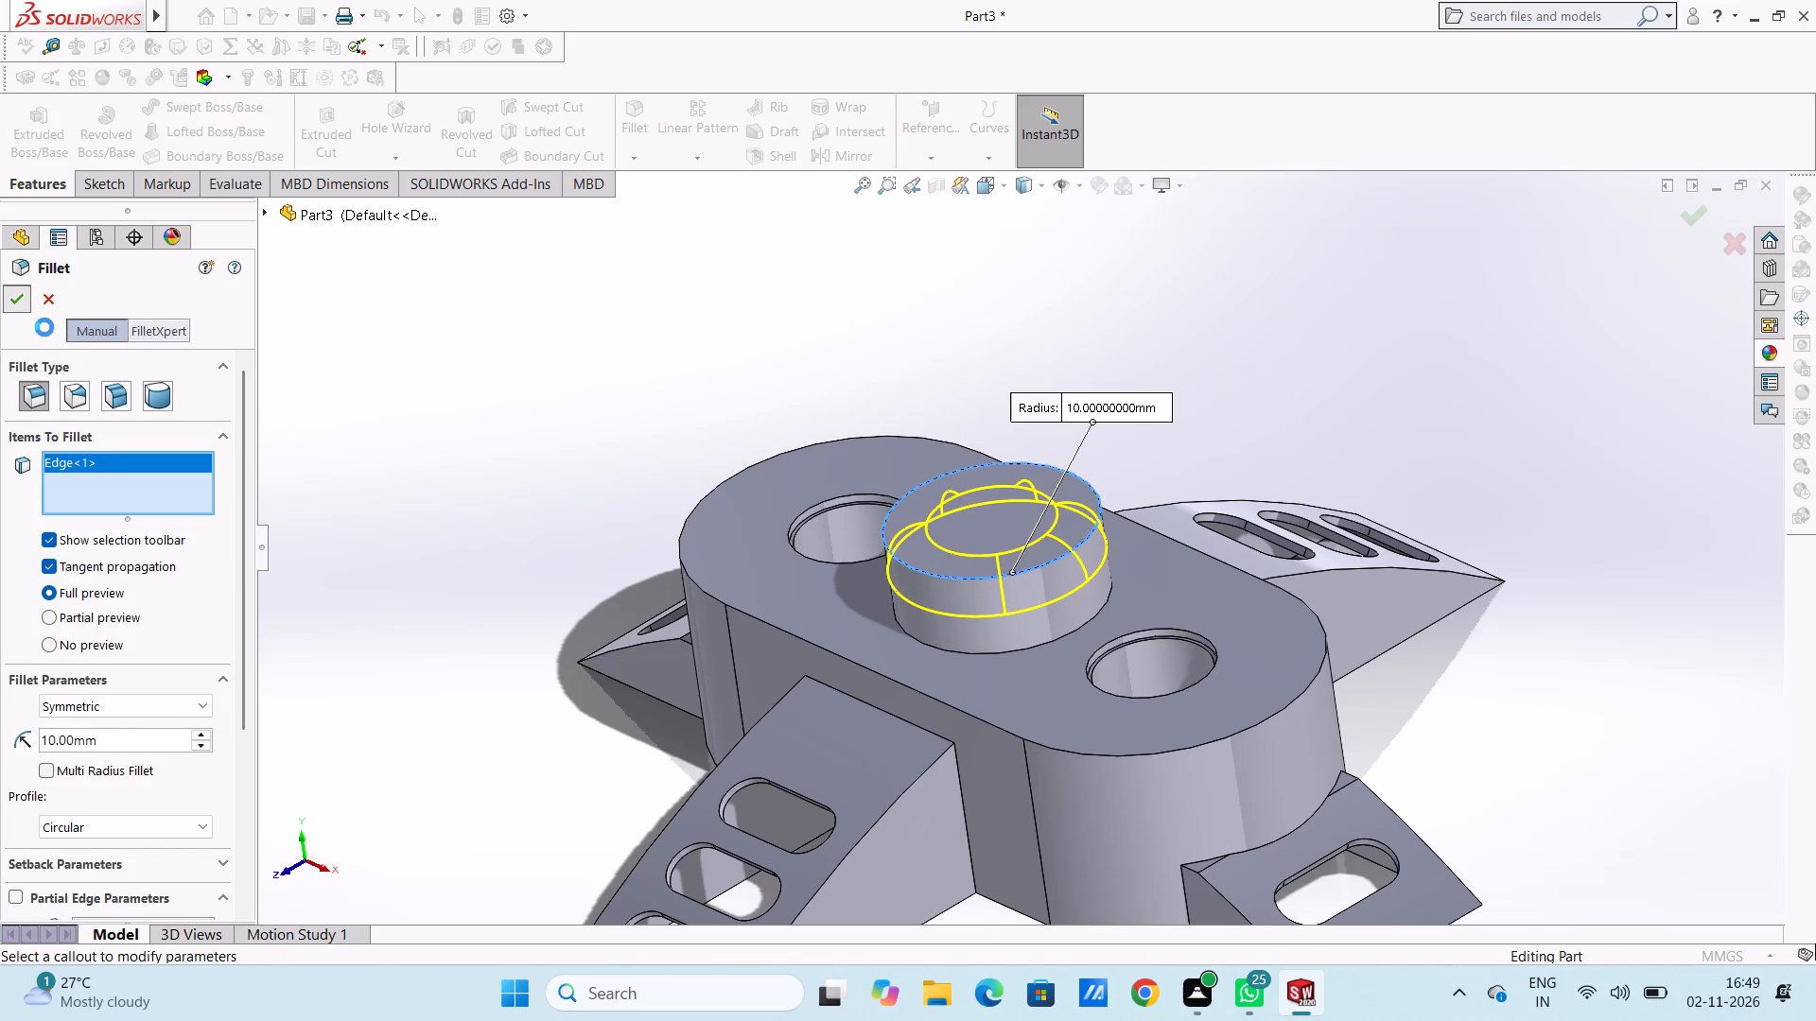
left_click(474, 404)
Sketch a circle about 30 mm in diameter, centred on the origin, on the central boss's flat top face.
middle_click_drag(515, 433, 612, 544)
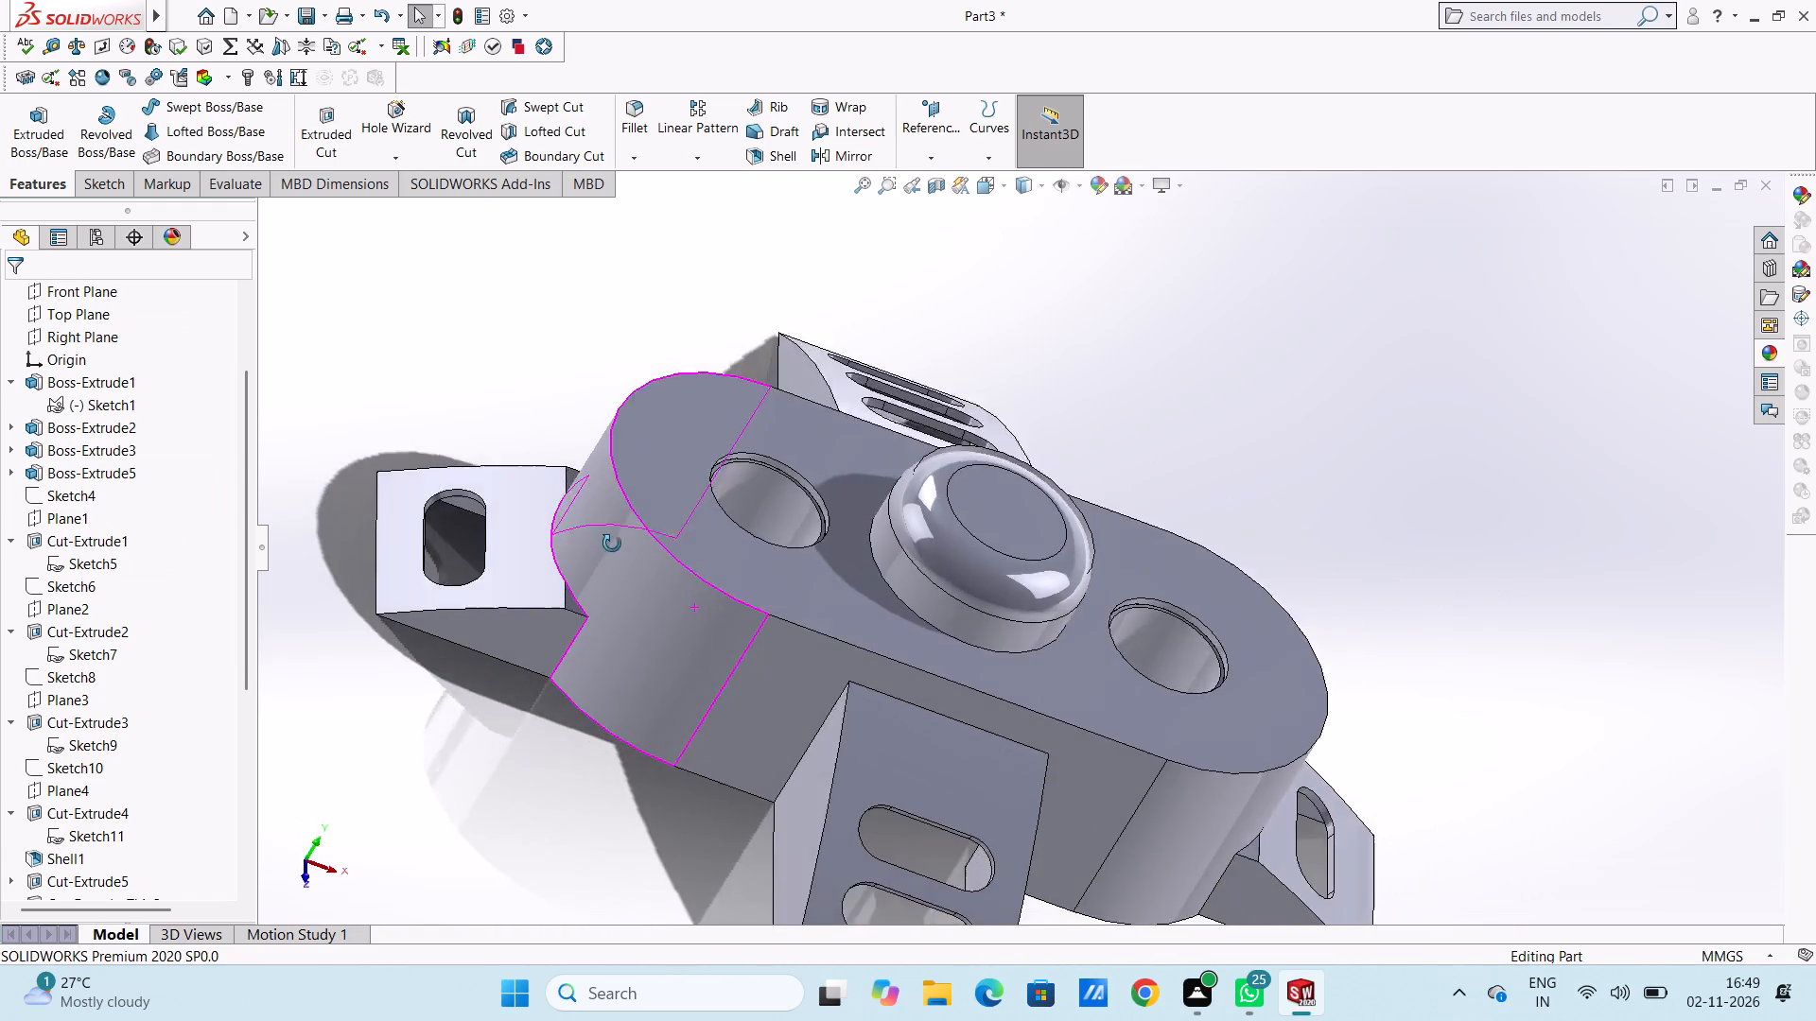
middle_click_drag(612, 544, 533, 785)
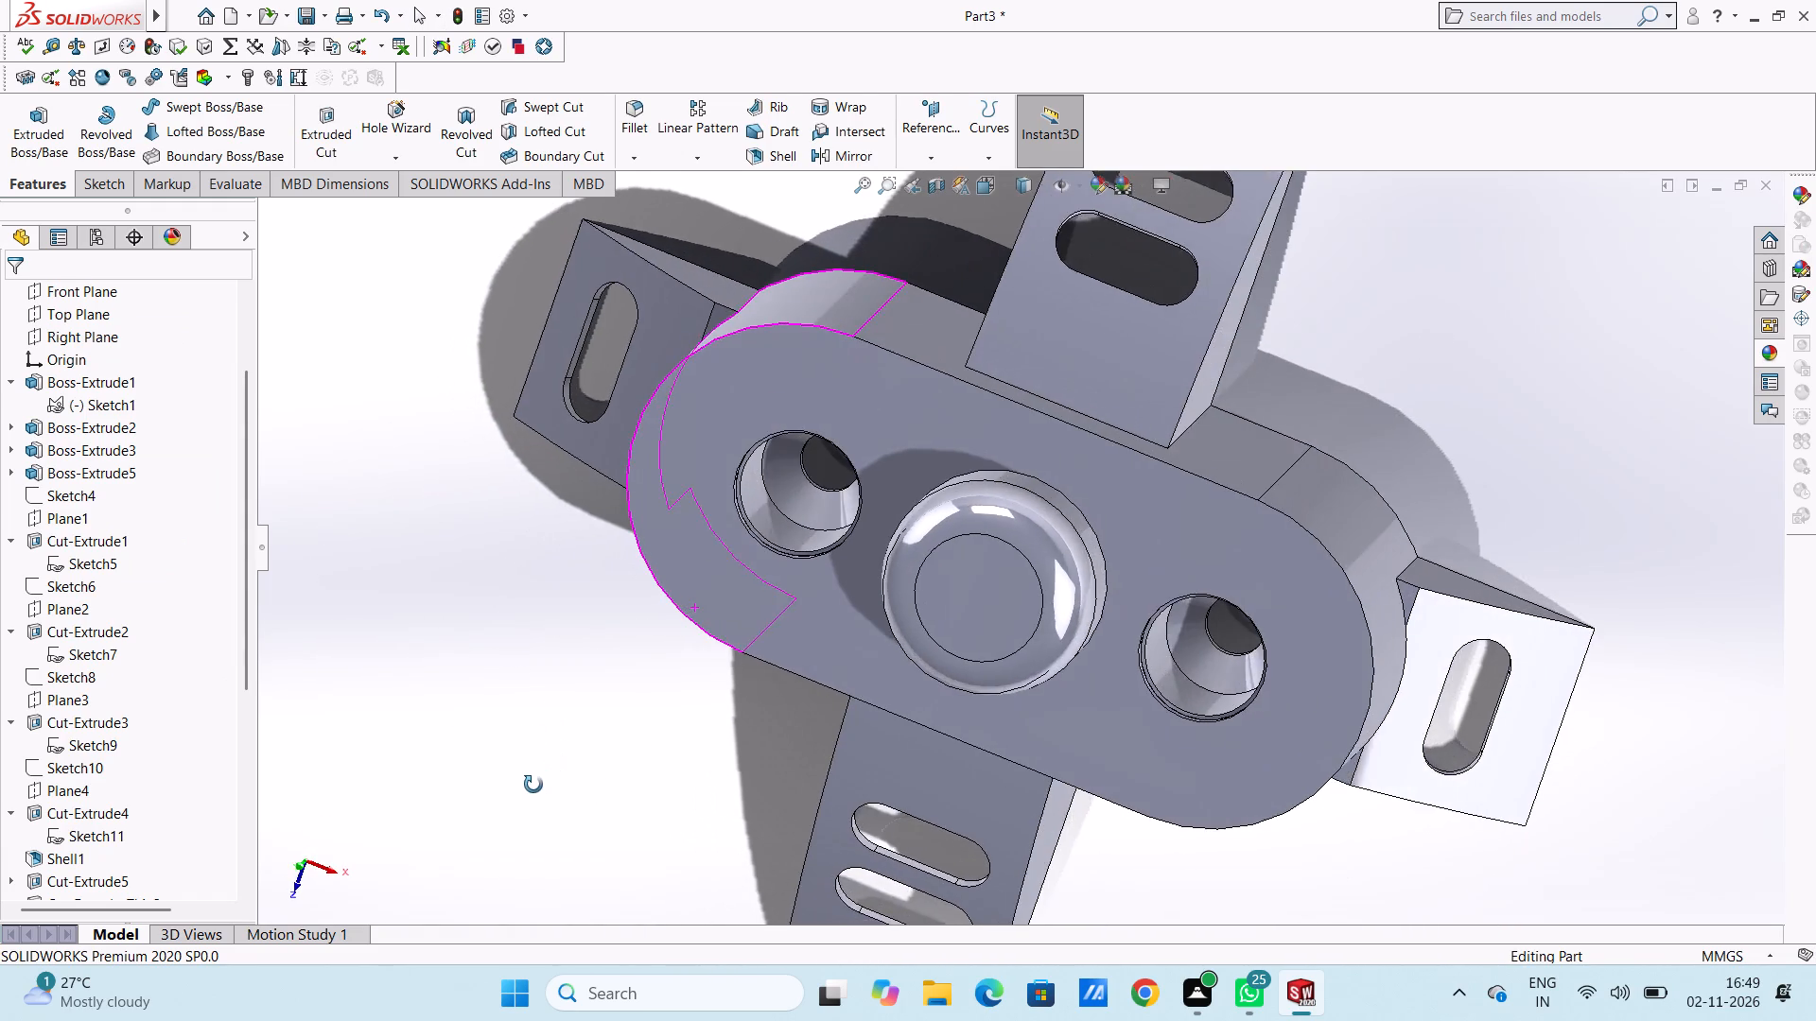
middle_click_drag(533, 785, 612, 597)
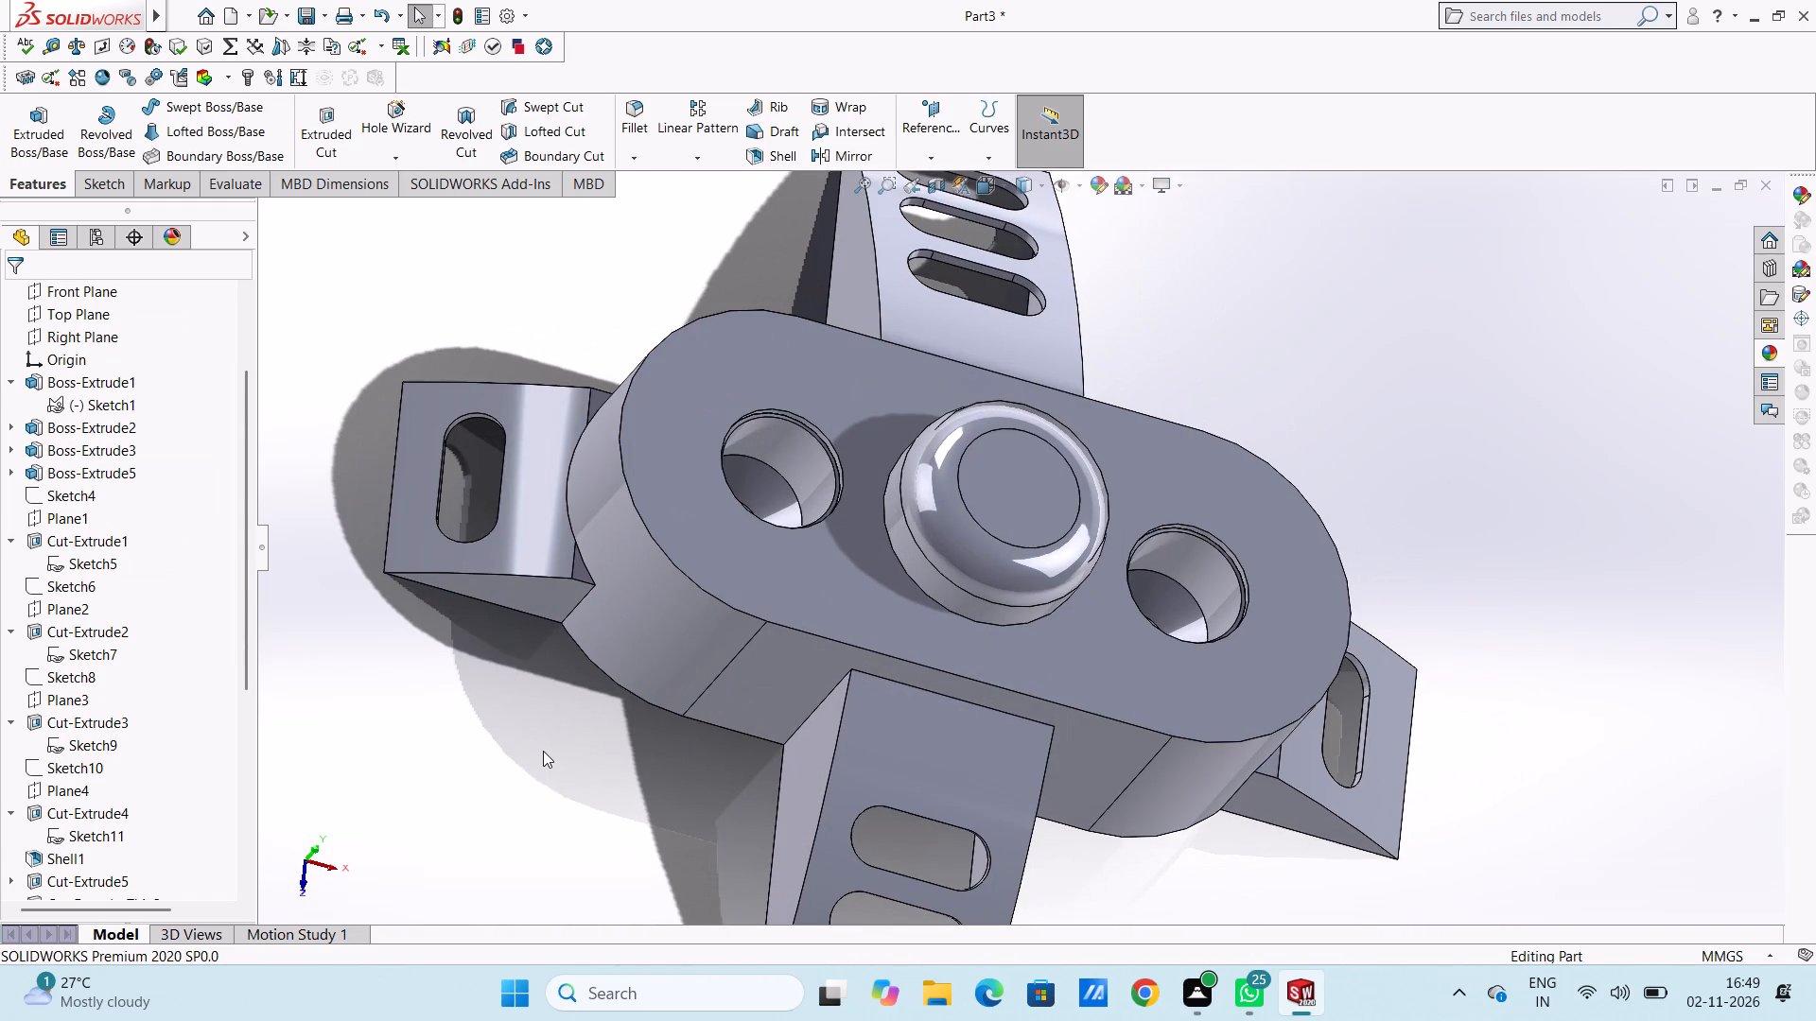
key("ctrl+5")
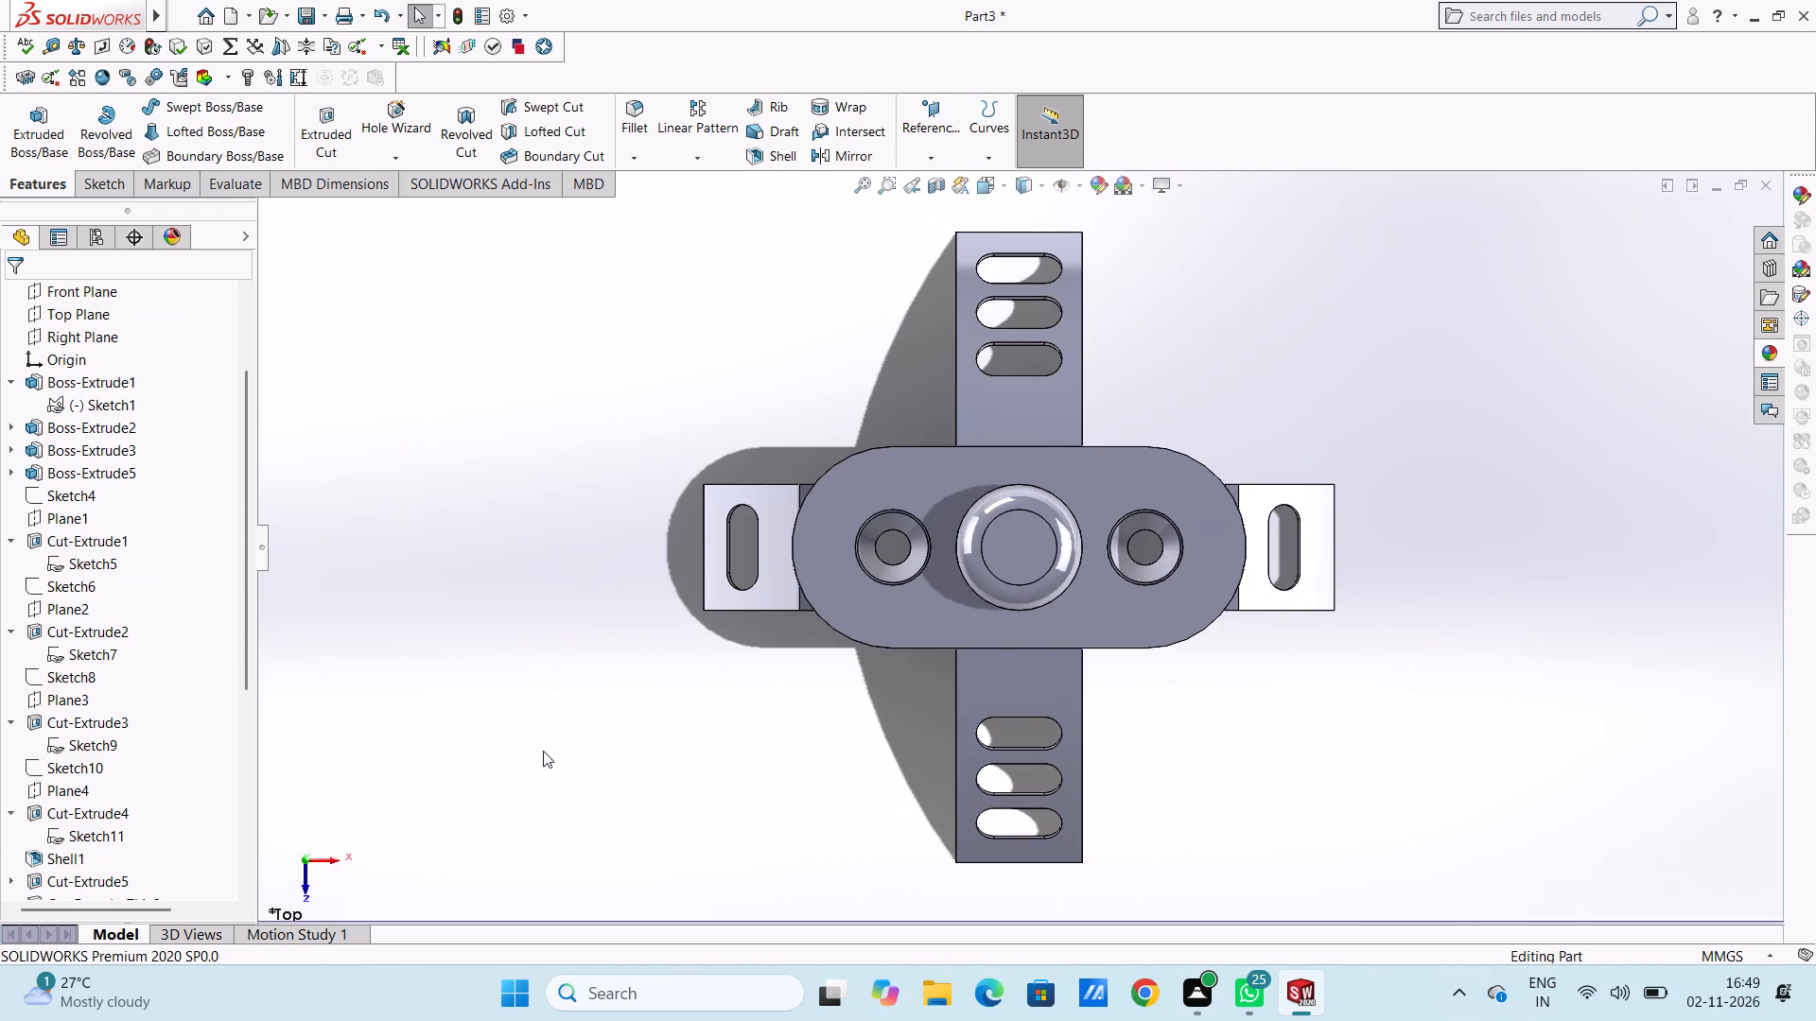
scroll(1239, 560, "down", 4)
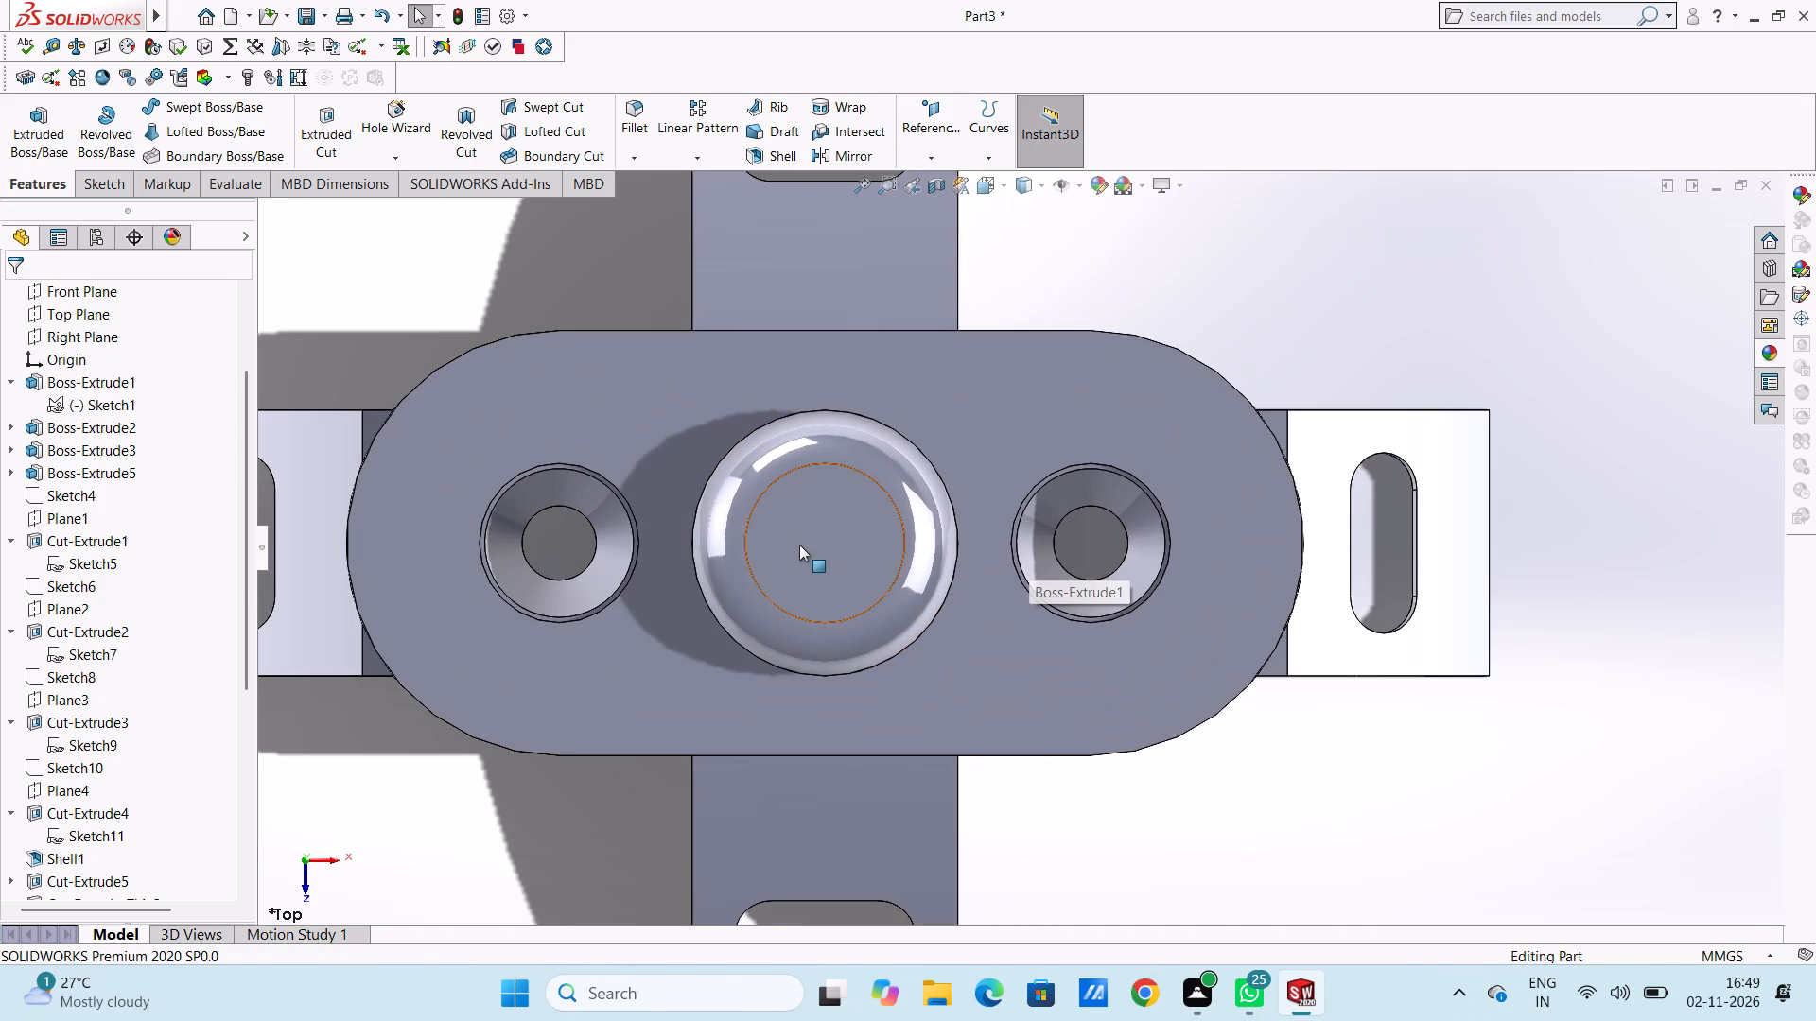
left_click(799, 545)
left_click(882, 493)
left_click(1144, 291)
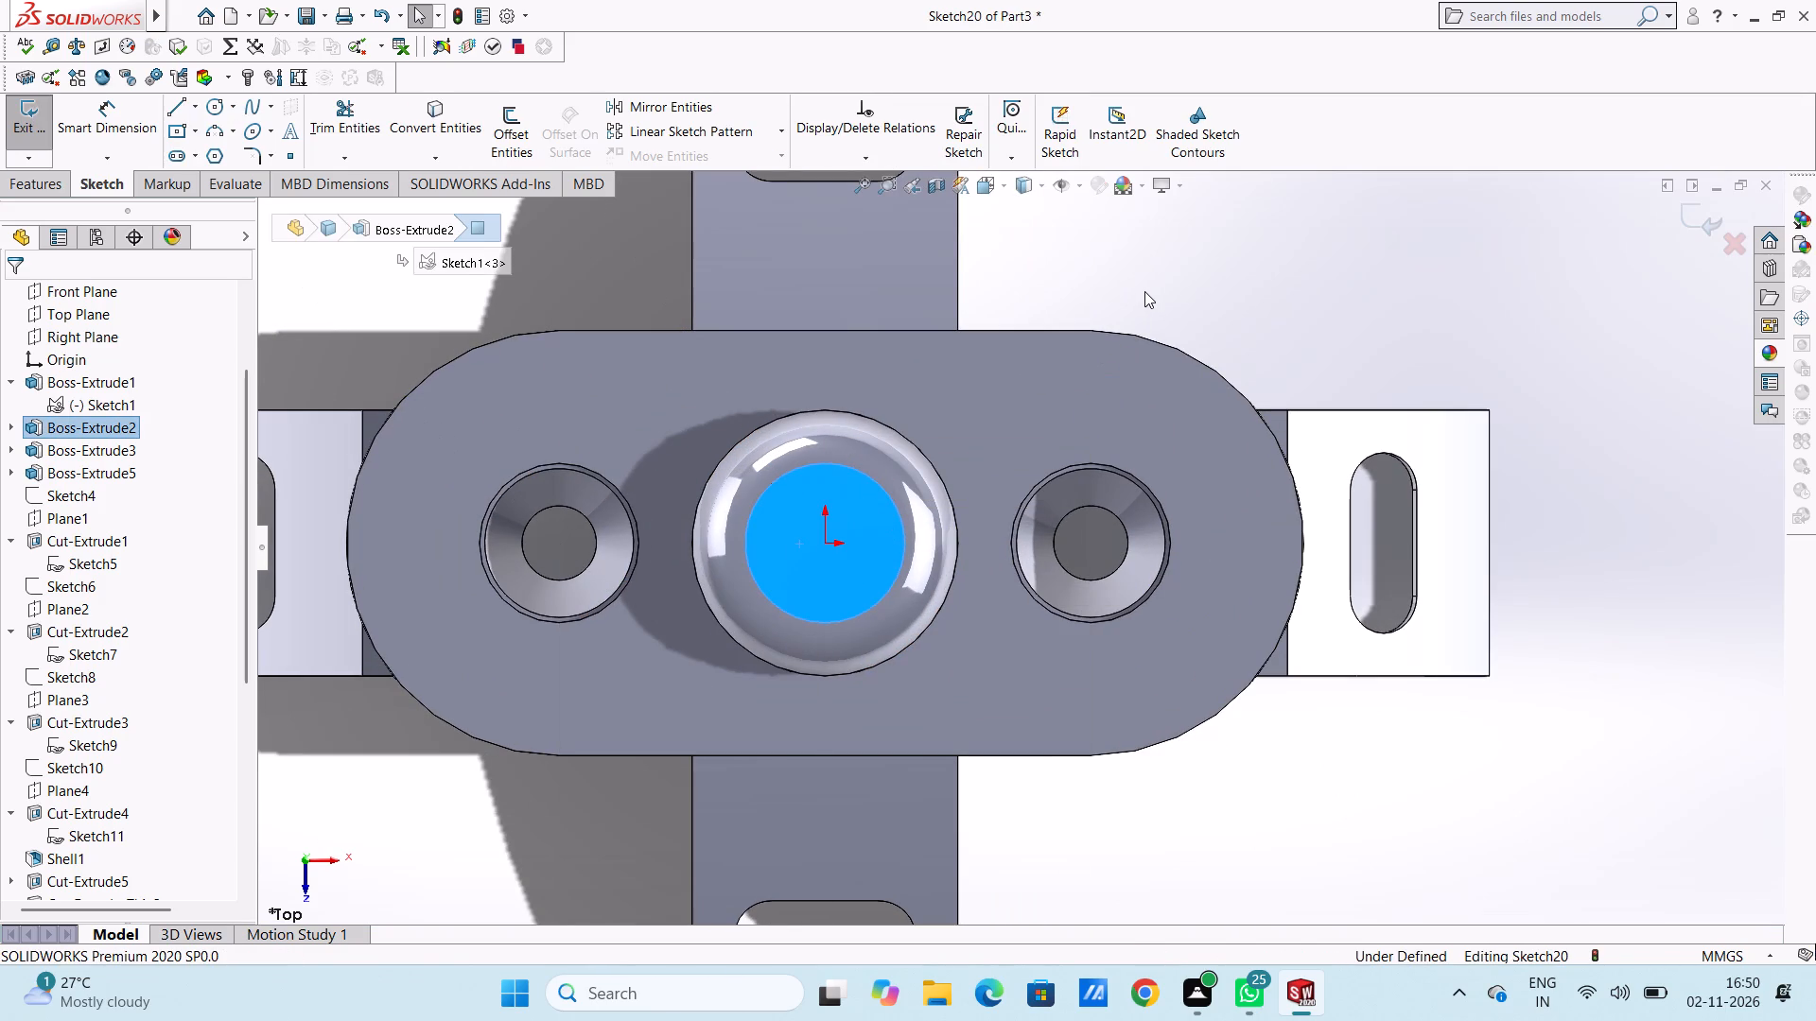
scroll(821, 541, "up", 4)
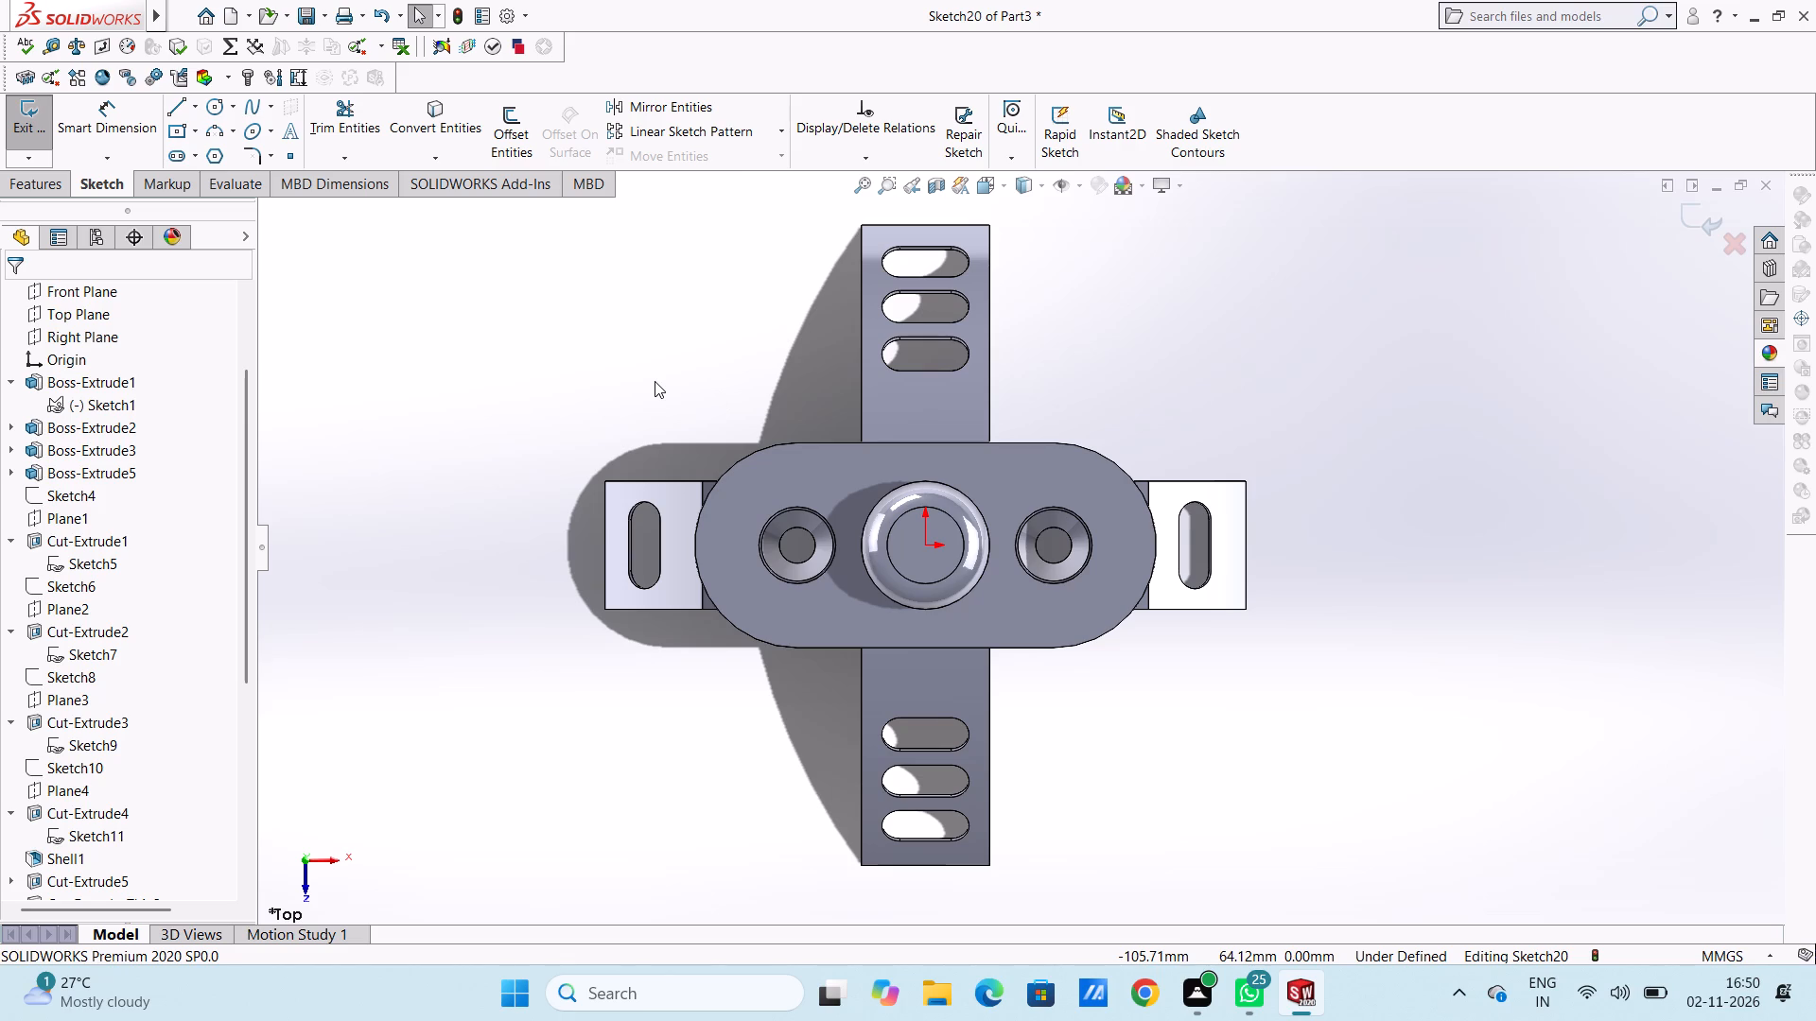
left_click(214, 112)
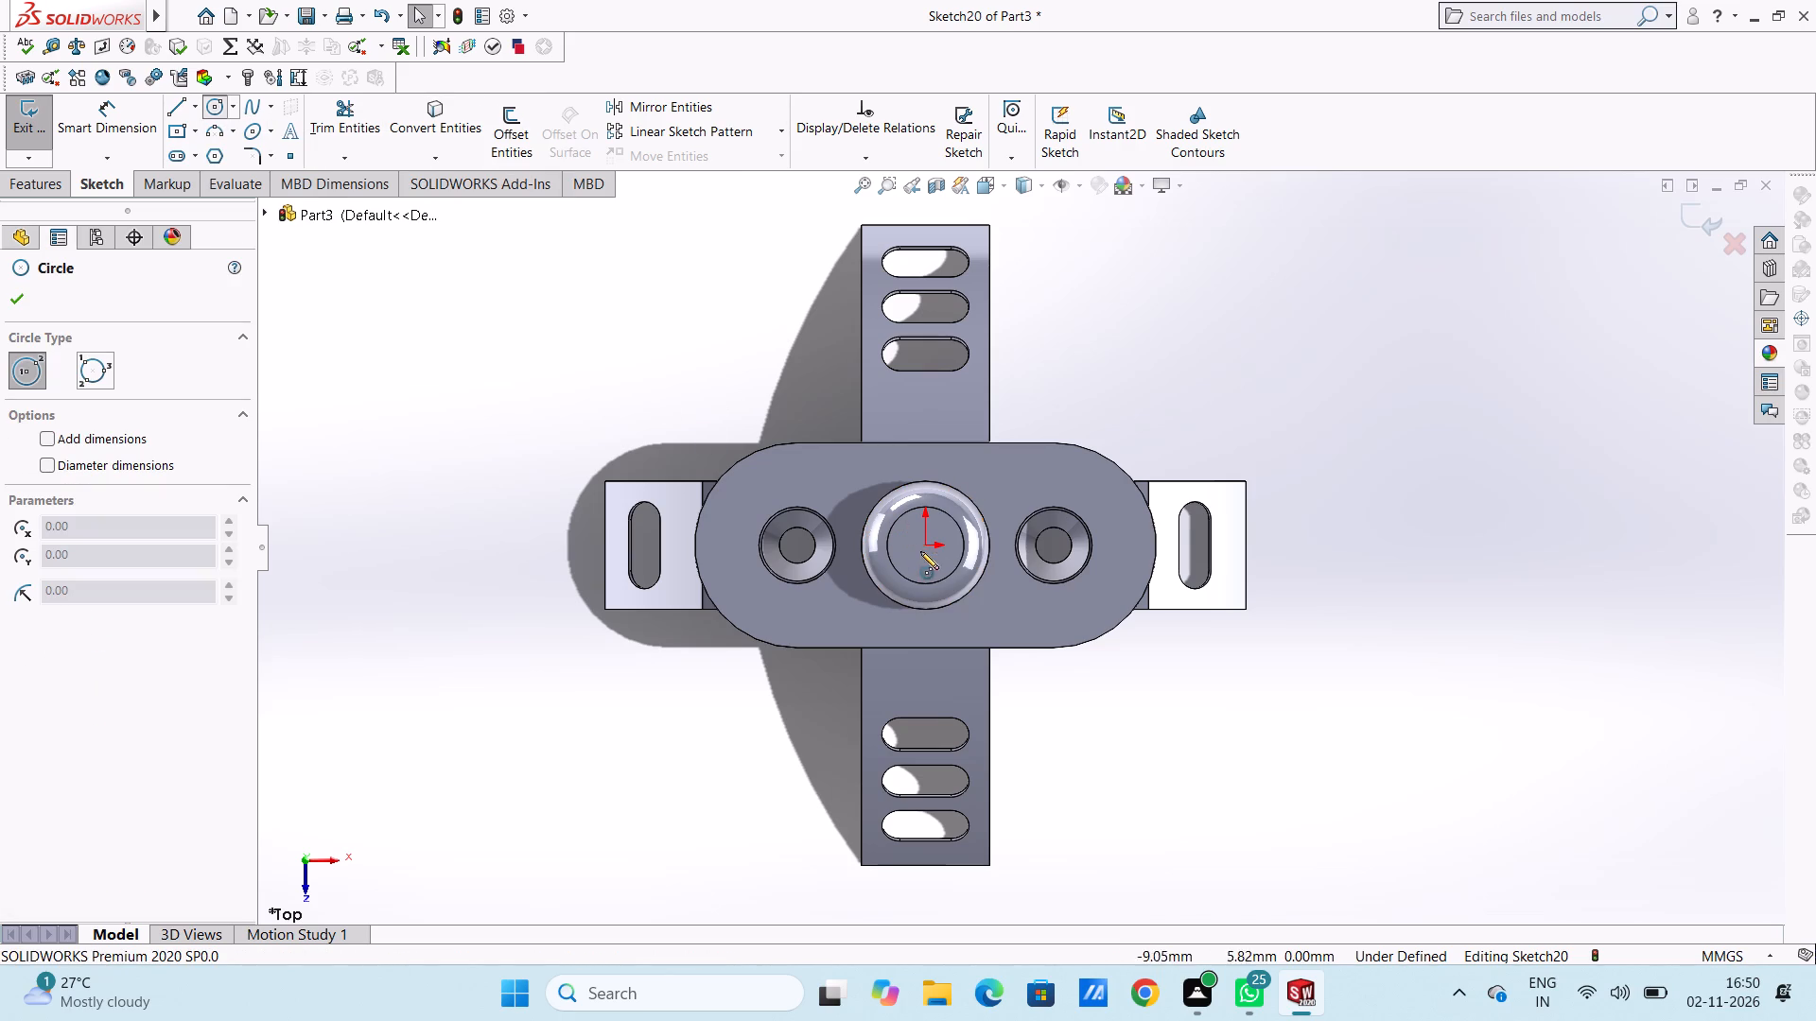
left_click(925, 543)
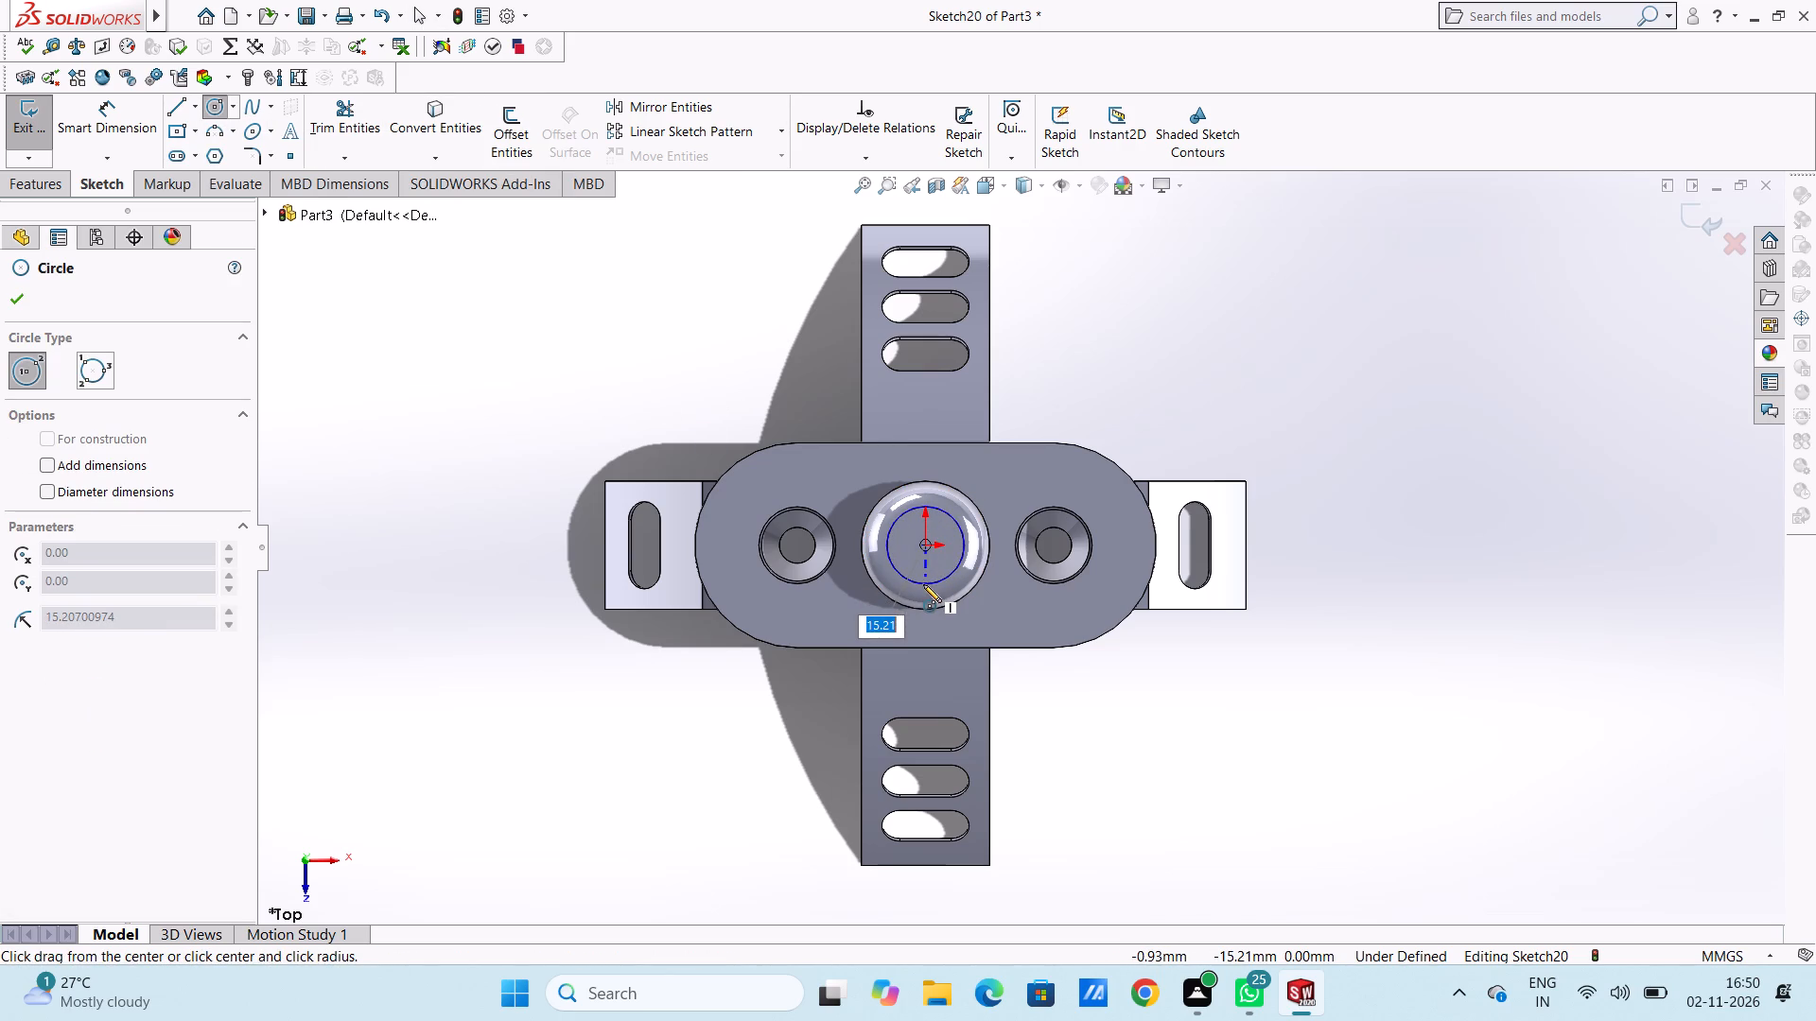
left_click(952, 573)
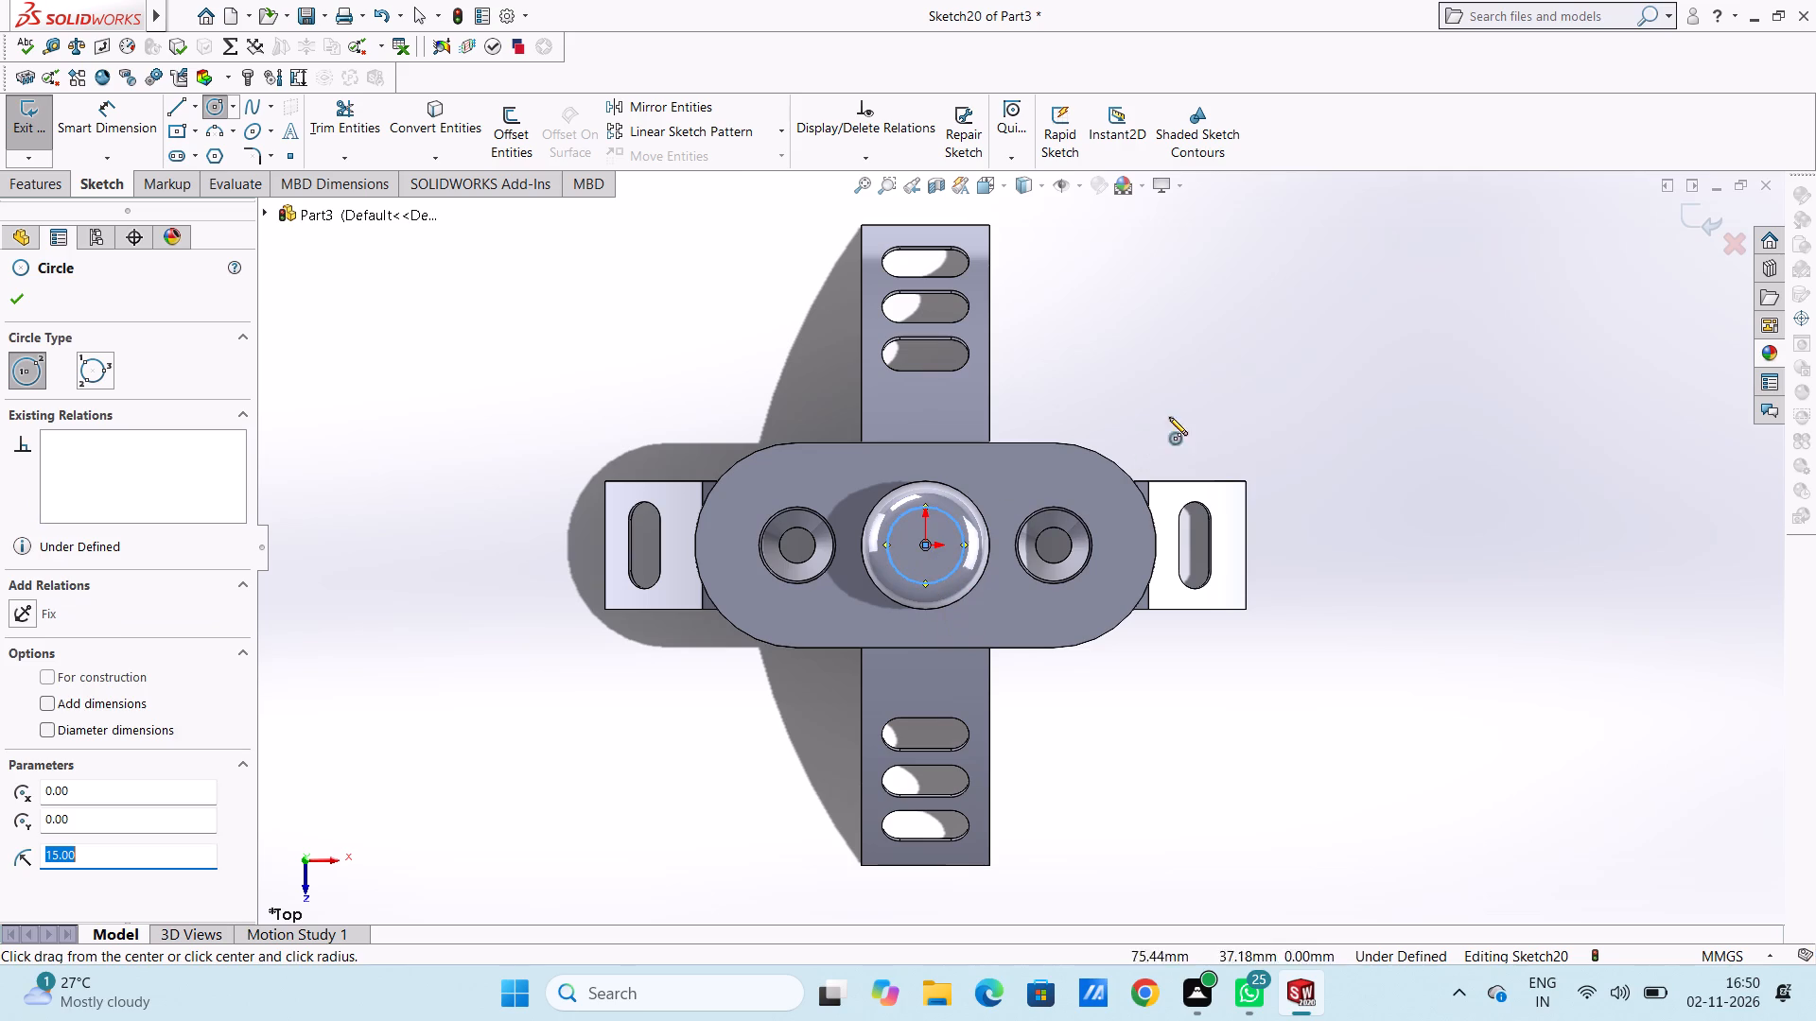
right_click(1276, 328)
left_click(1286, 346)
left_click(1260, 358)
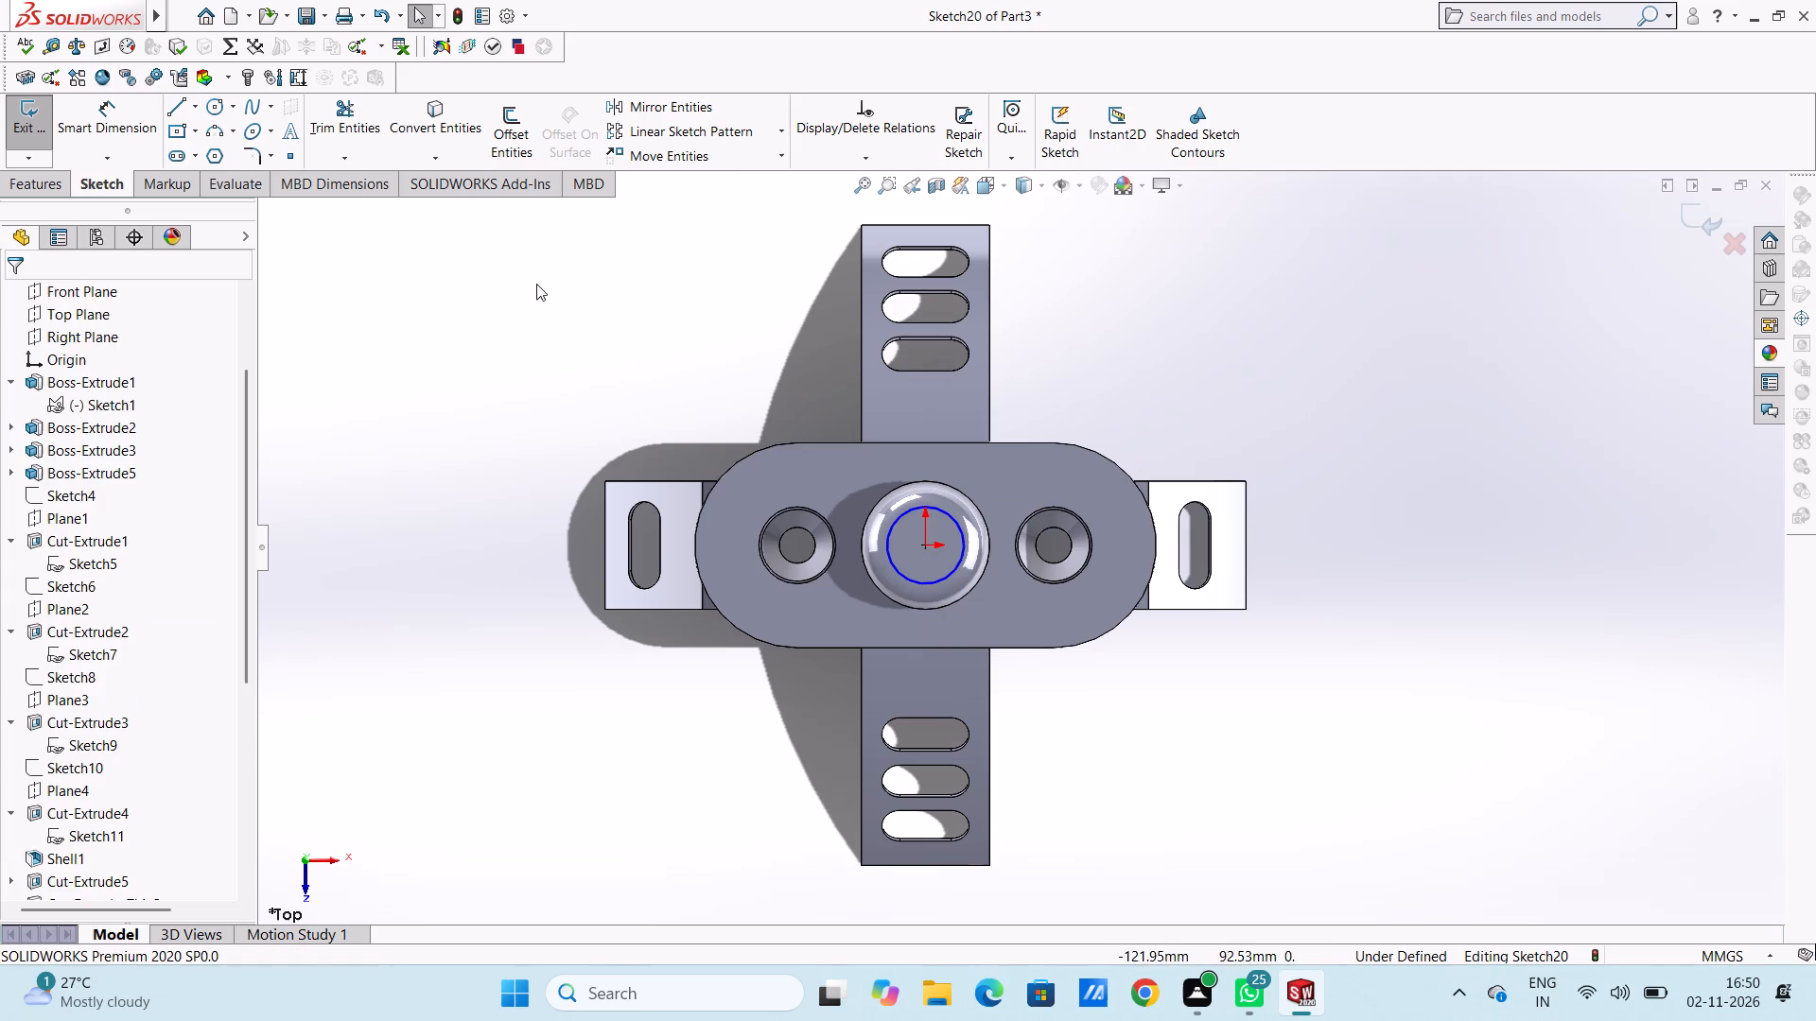
Dimension the diameter of the circle on the central boss.
left_click(95, 120)
left_click(946, 512)
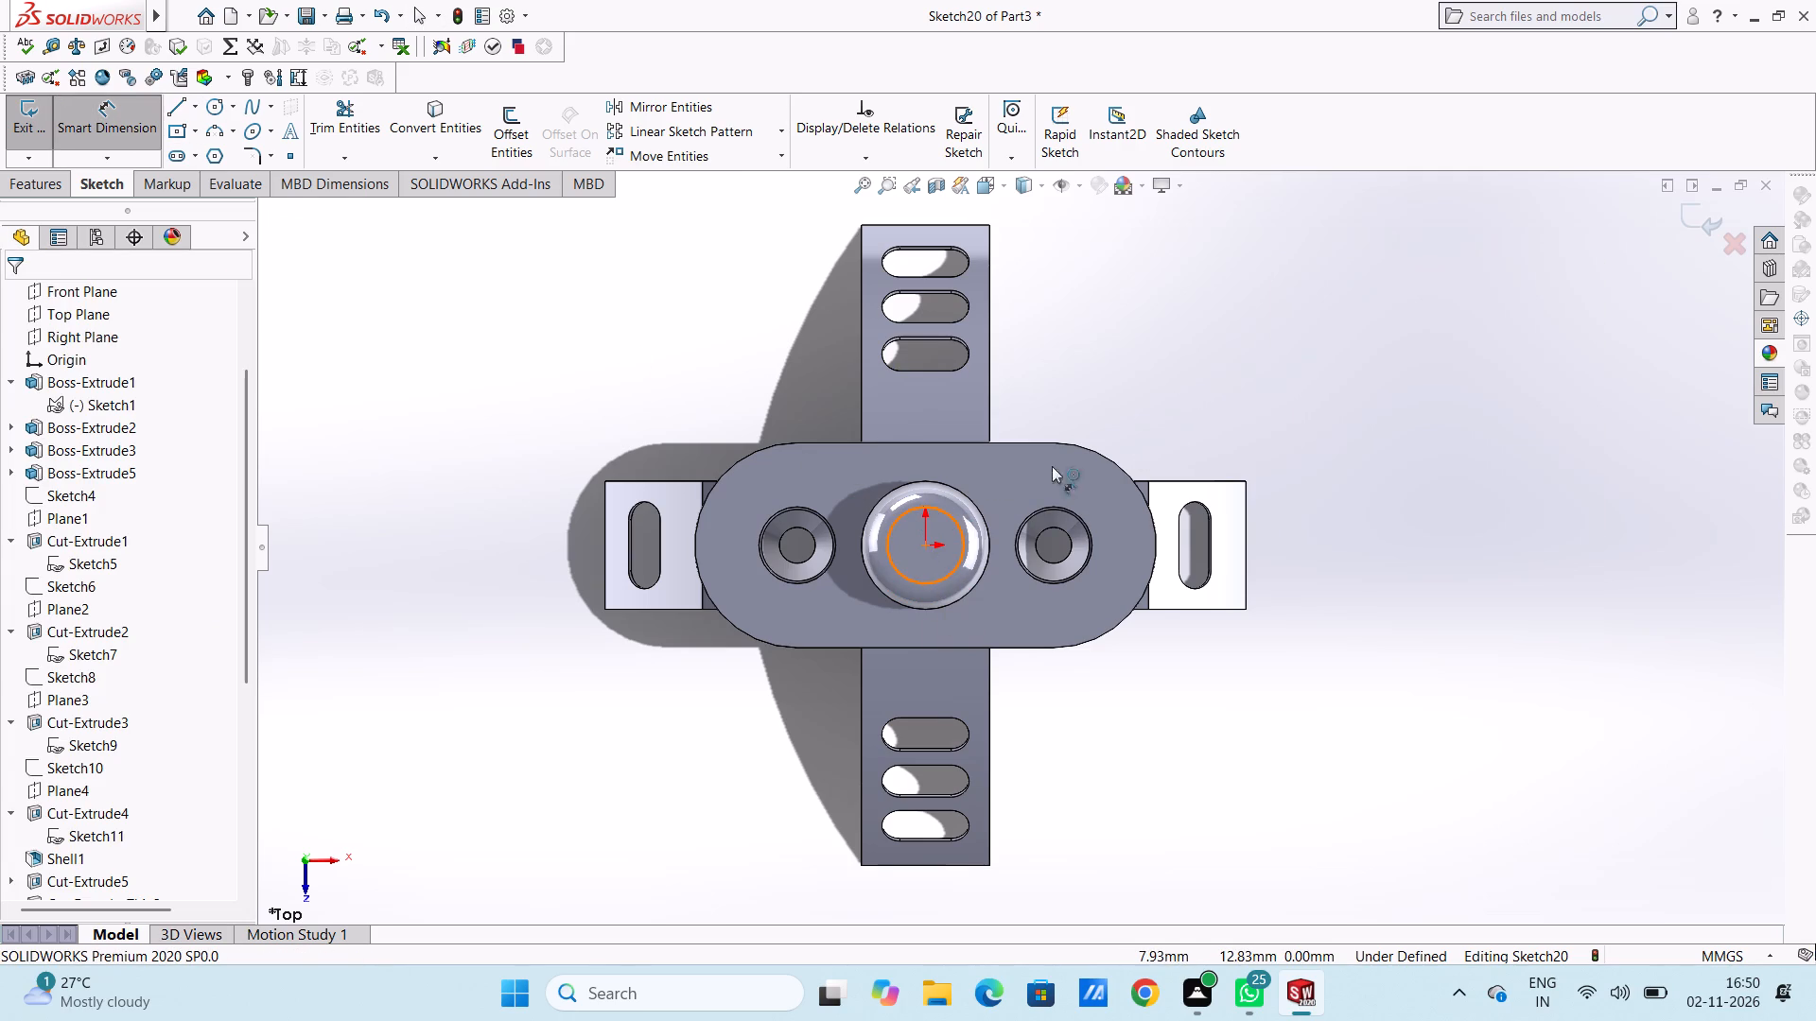
left_click(1319, 327)
left_click(1229, 297)
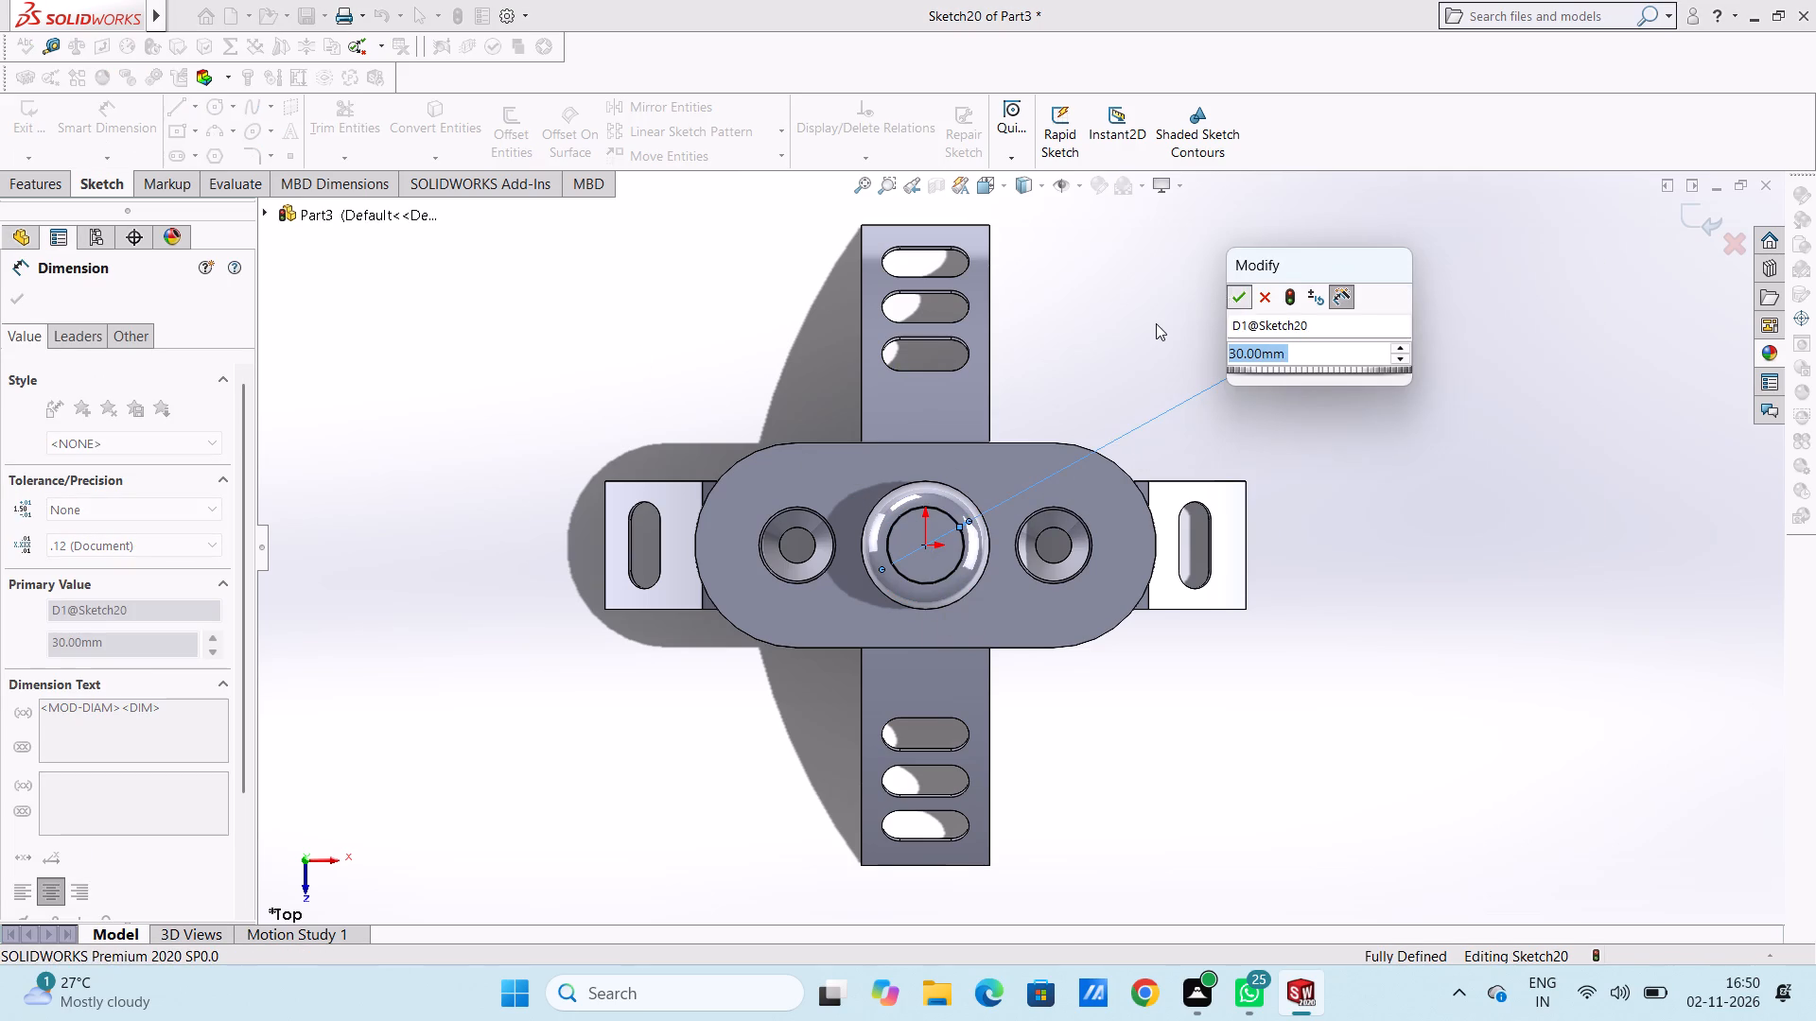
left_click(1154, 324)
scroll(1135, 720, "up", 2)
middle_click_drag(1126, 748, 1091, 379)
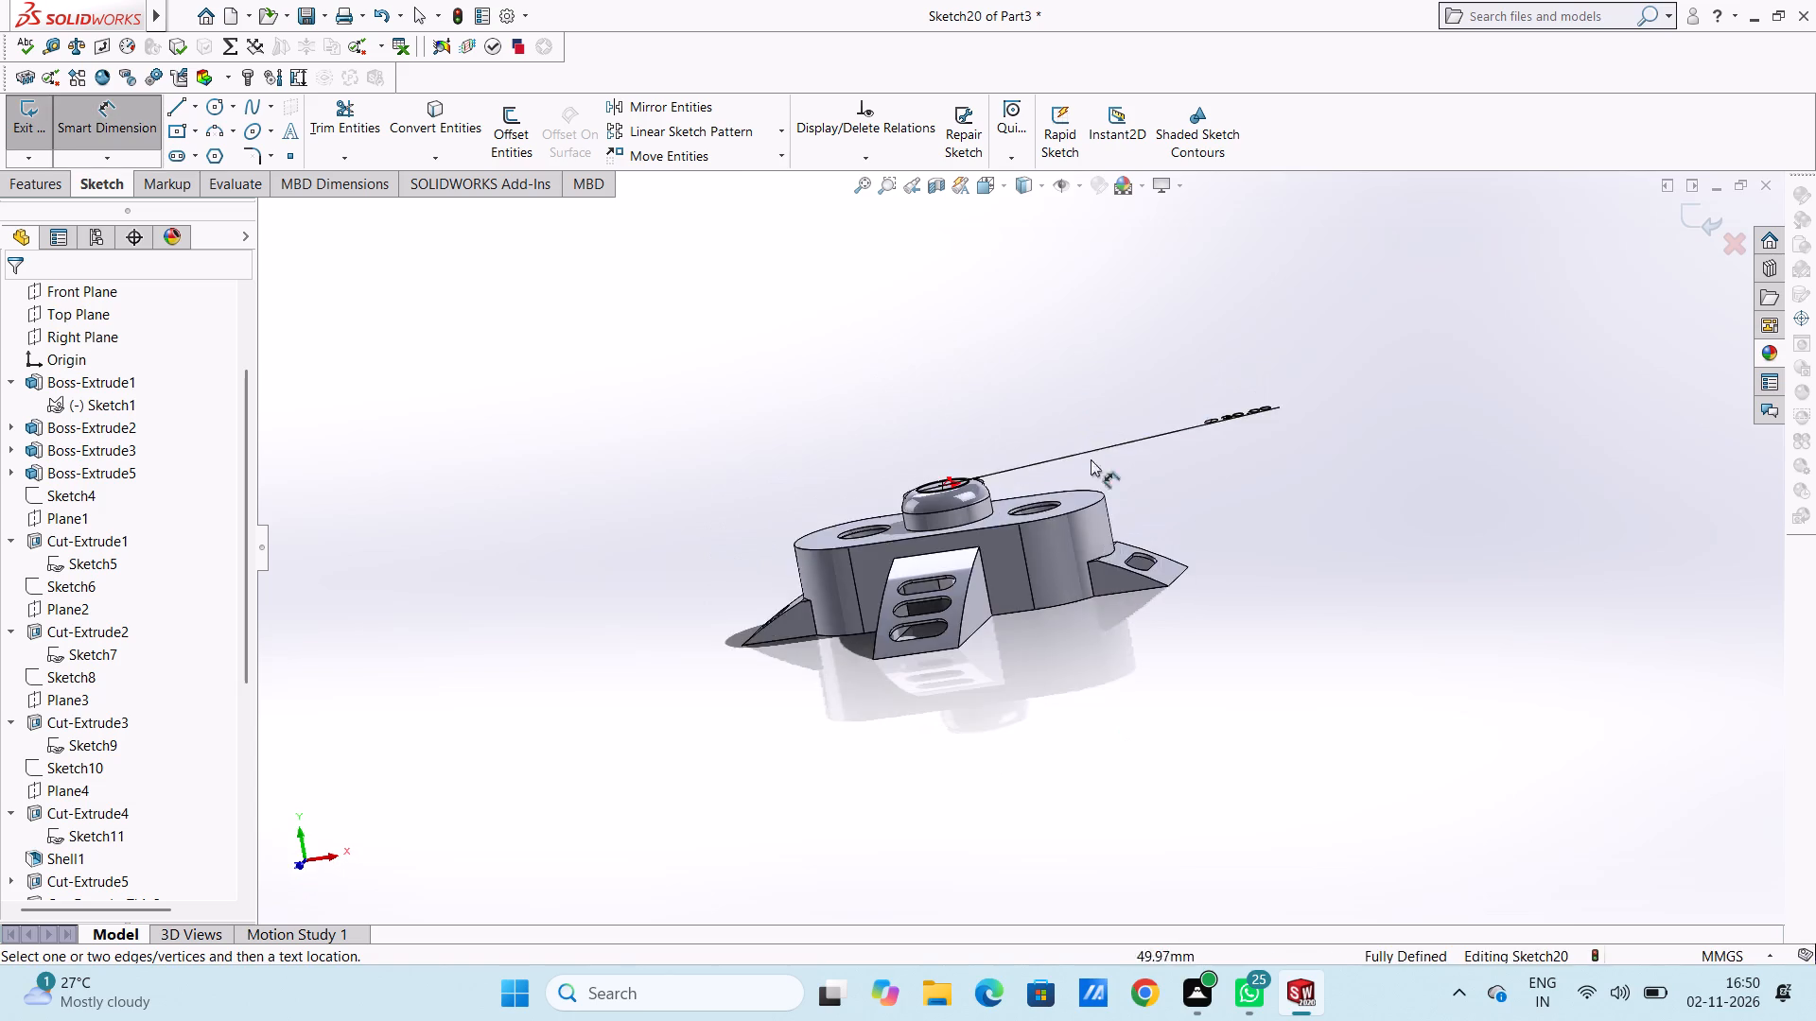
middle_click_drag(1075, 696, 1080, 430)
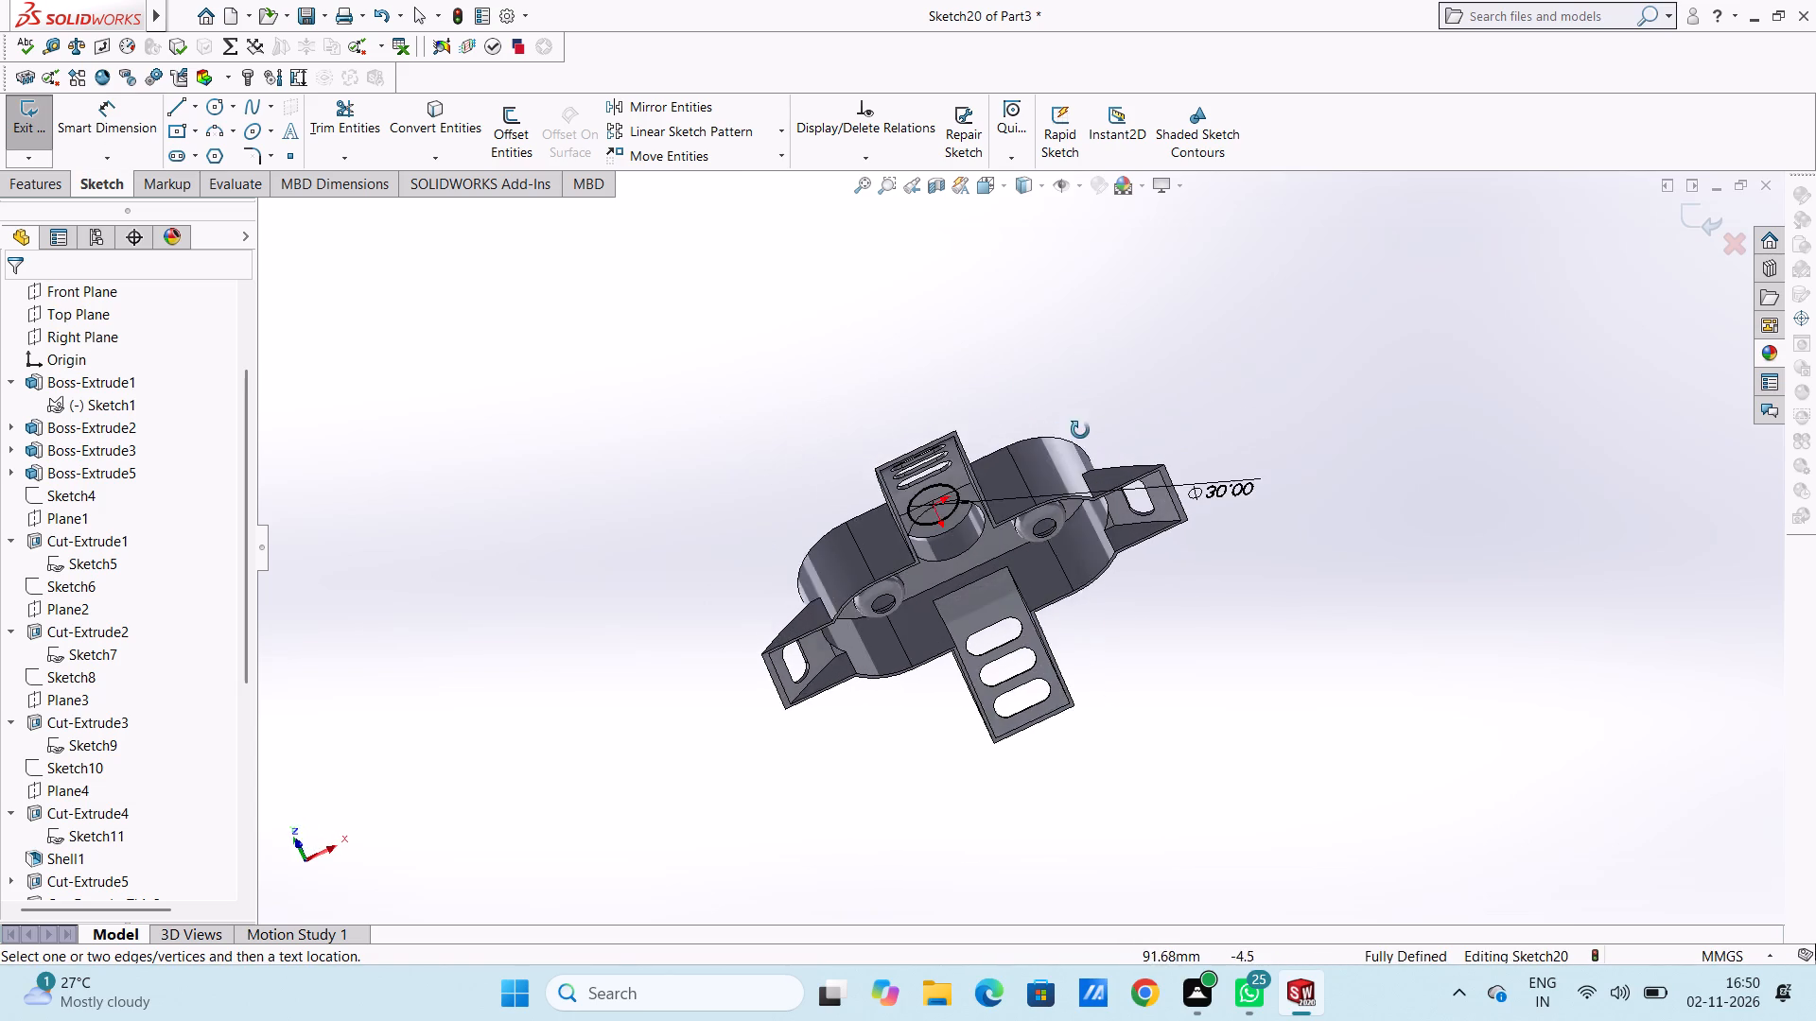
middle_click_drag(1080, 430, 1038, 566)
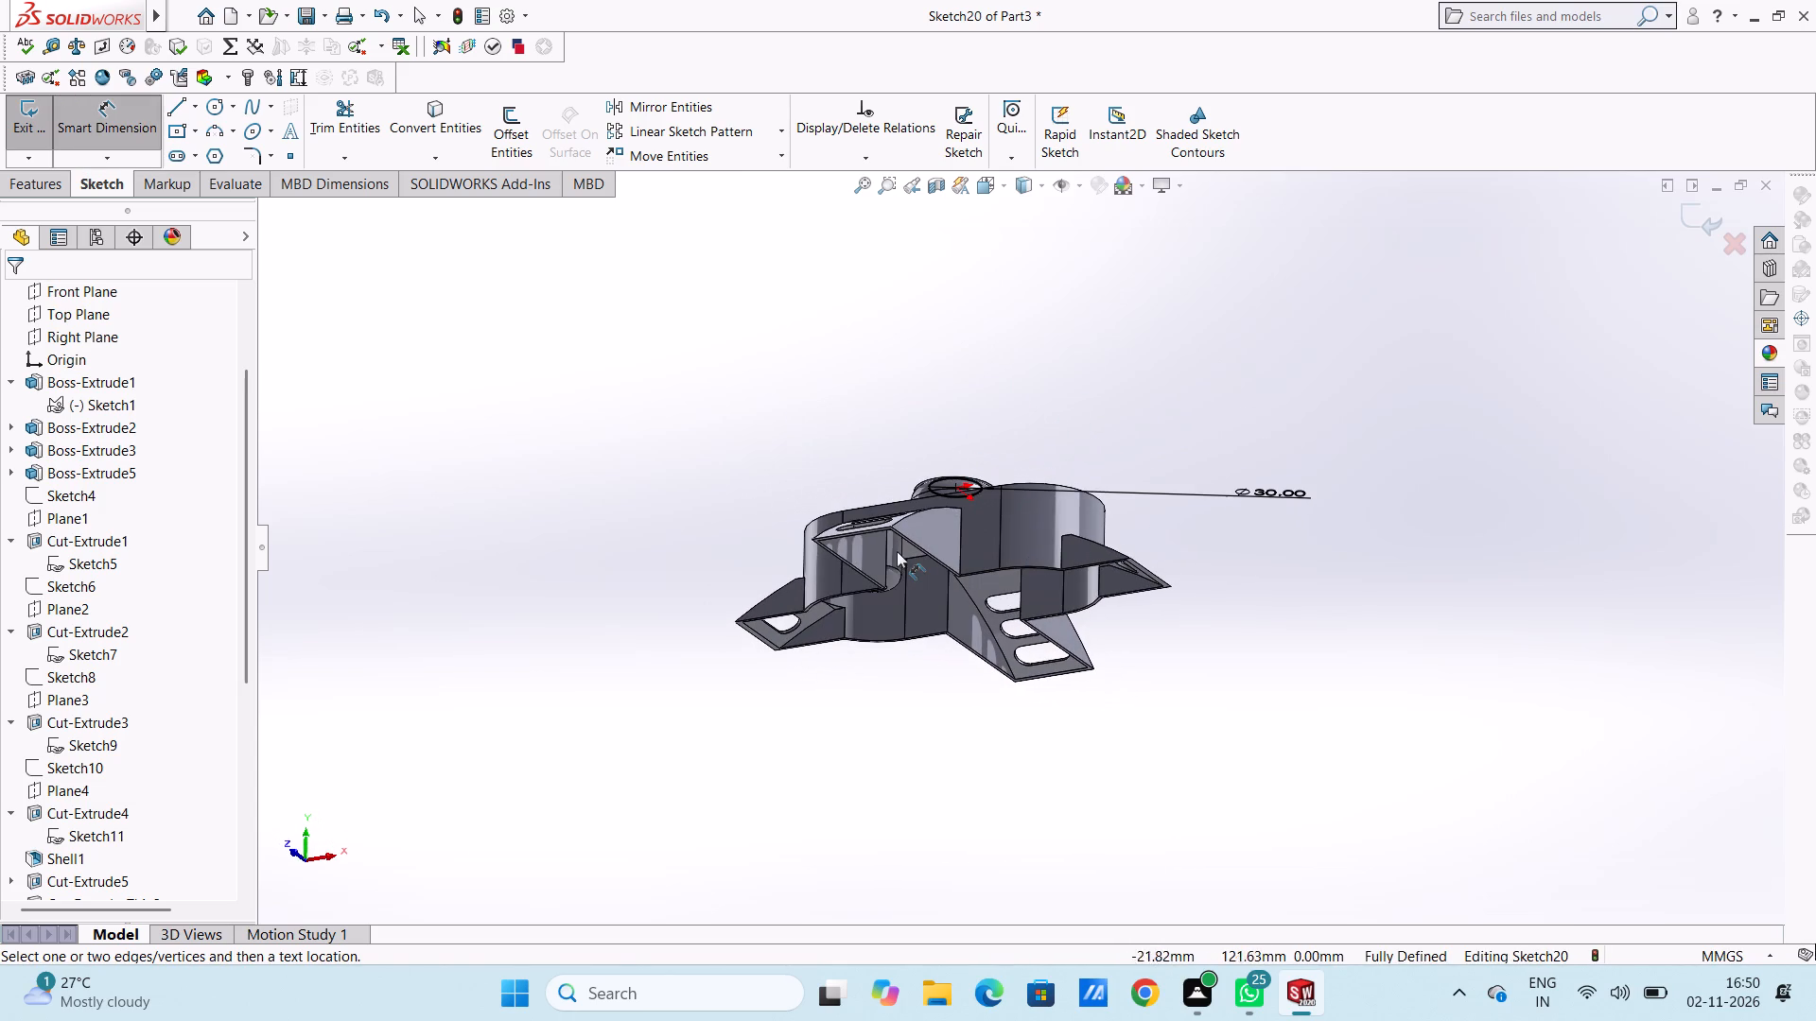
left_click(102, 137)
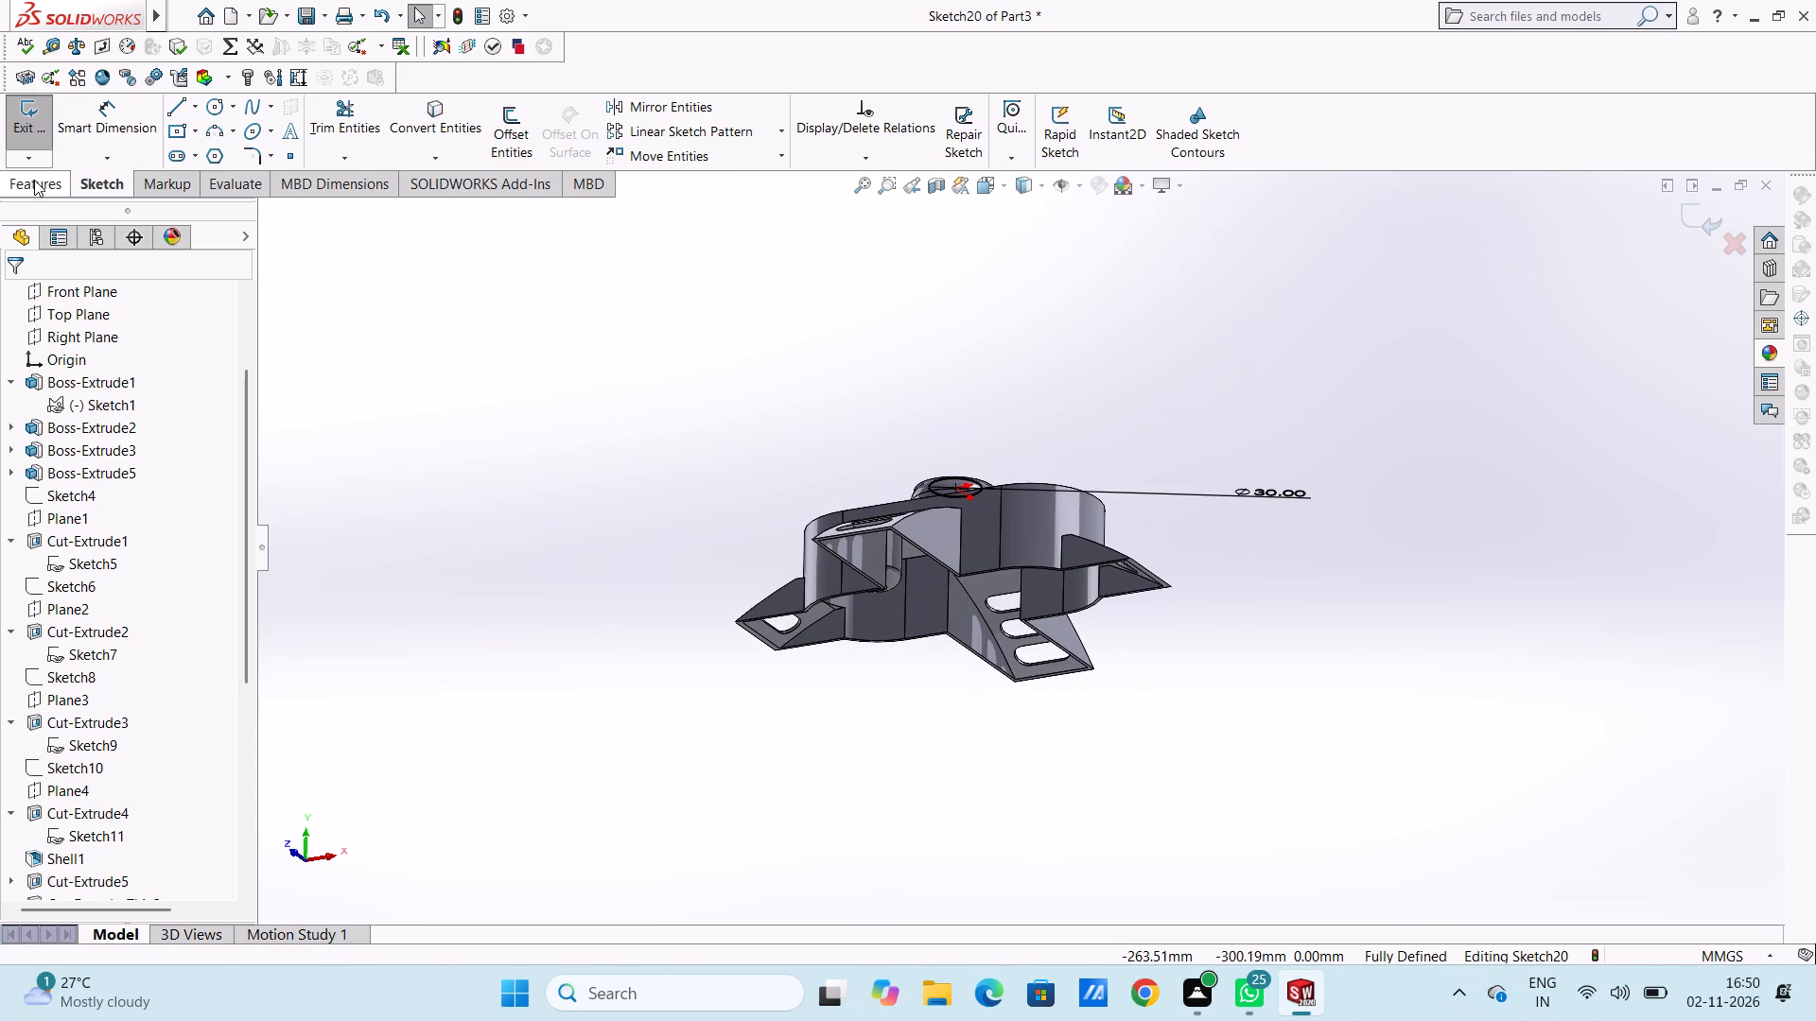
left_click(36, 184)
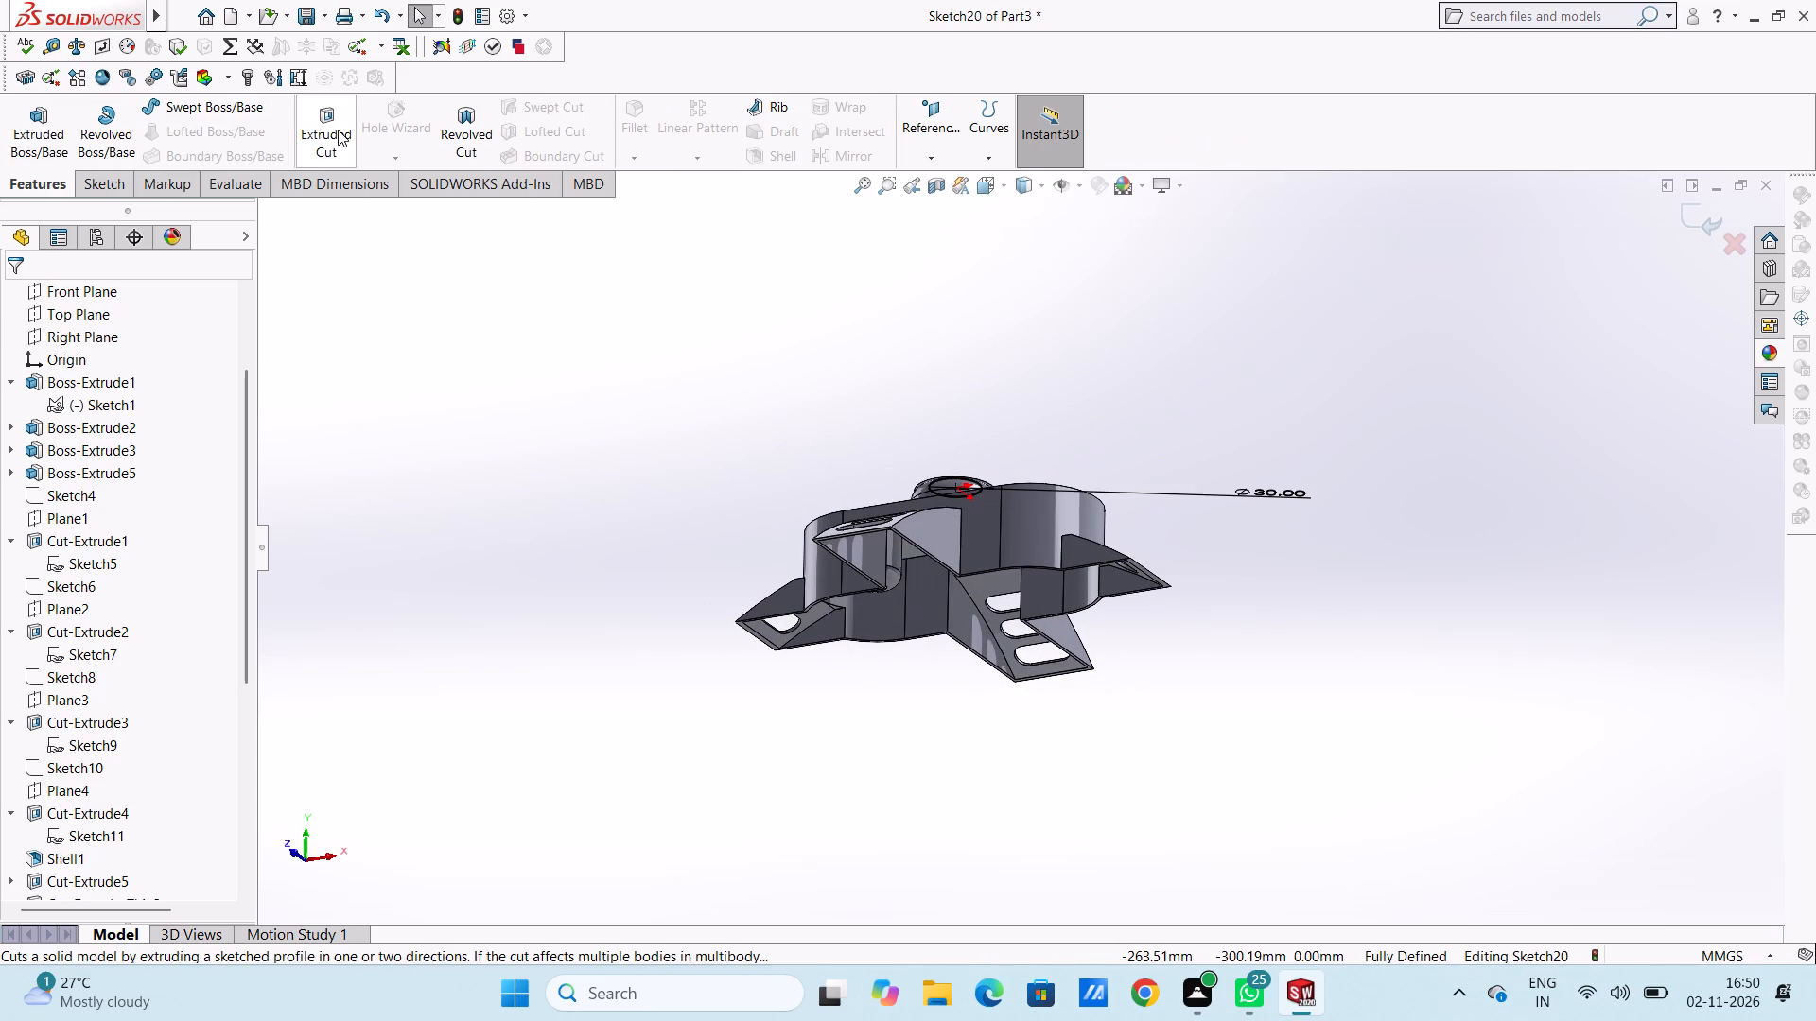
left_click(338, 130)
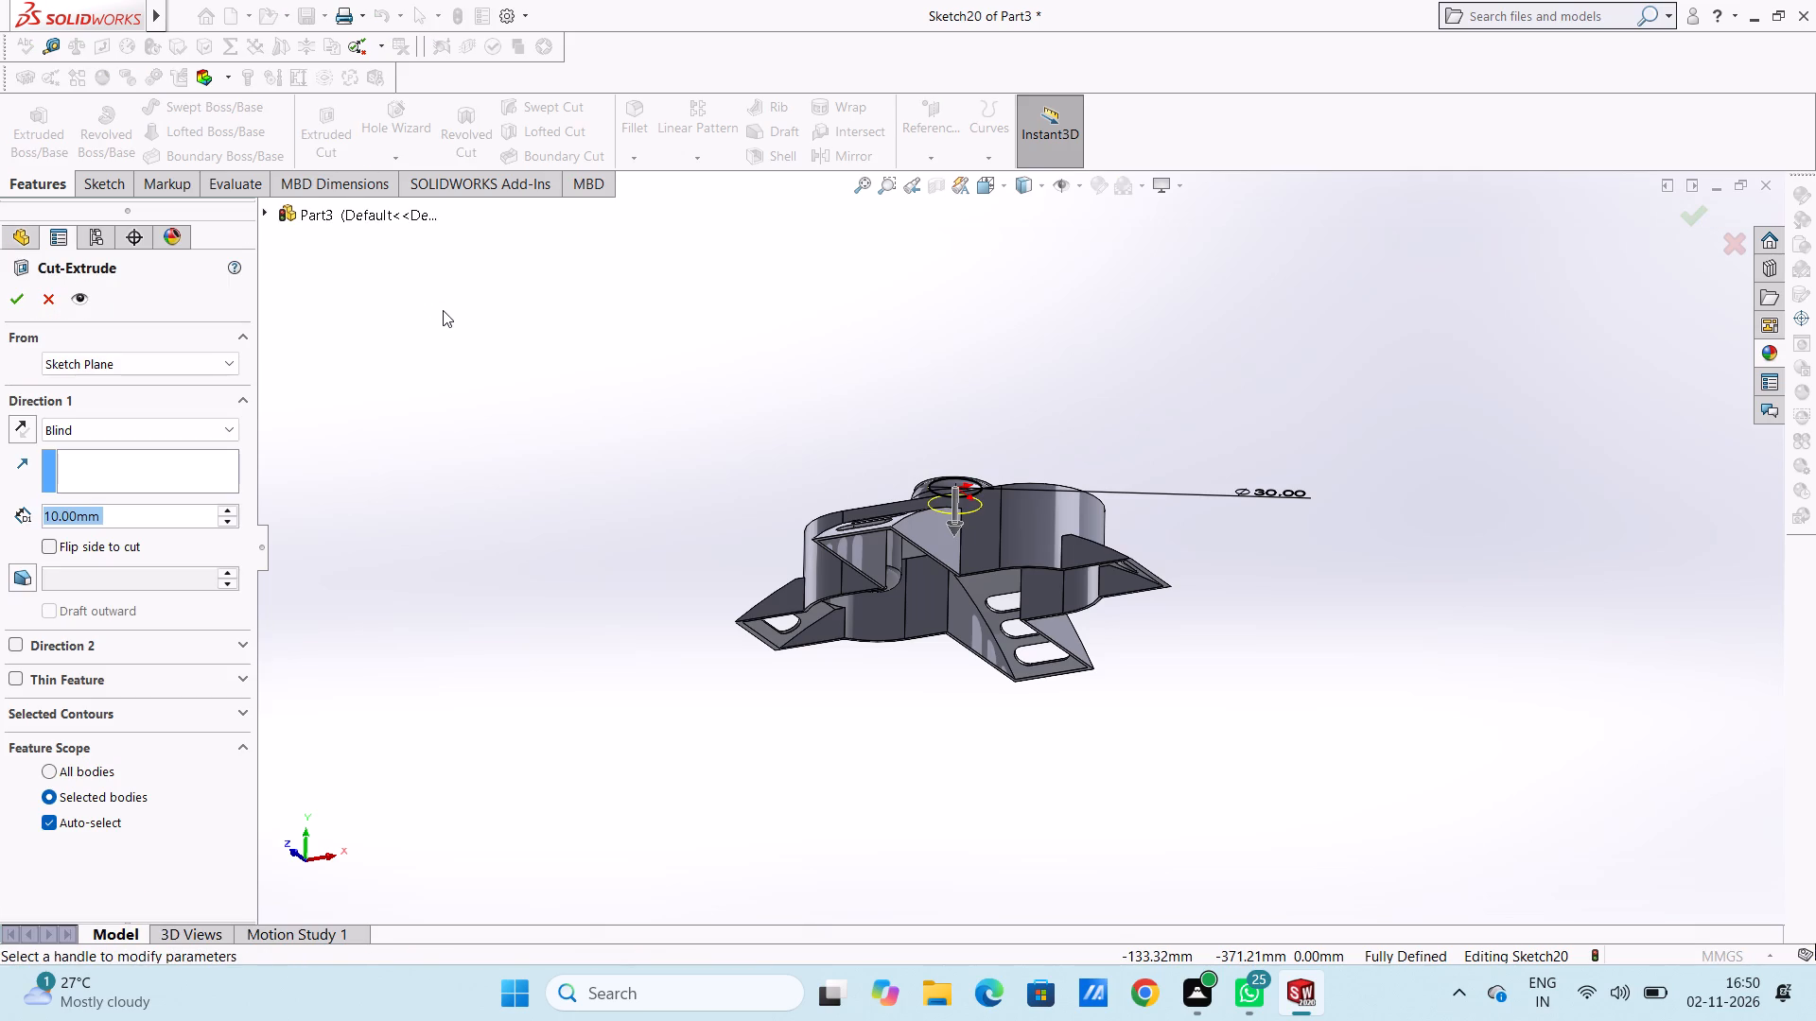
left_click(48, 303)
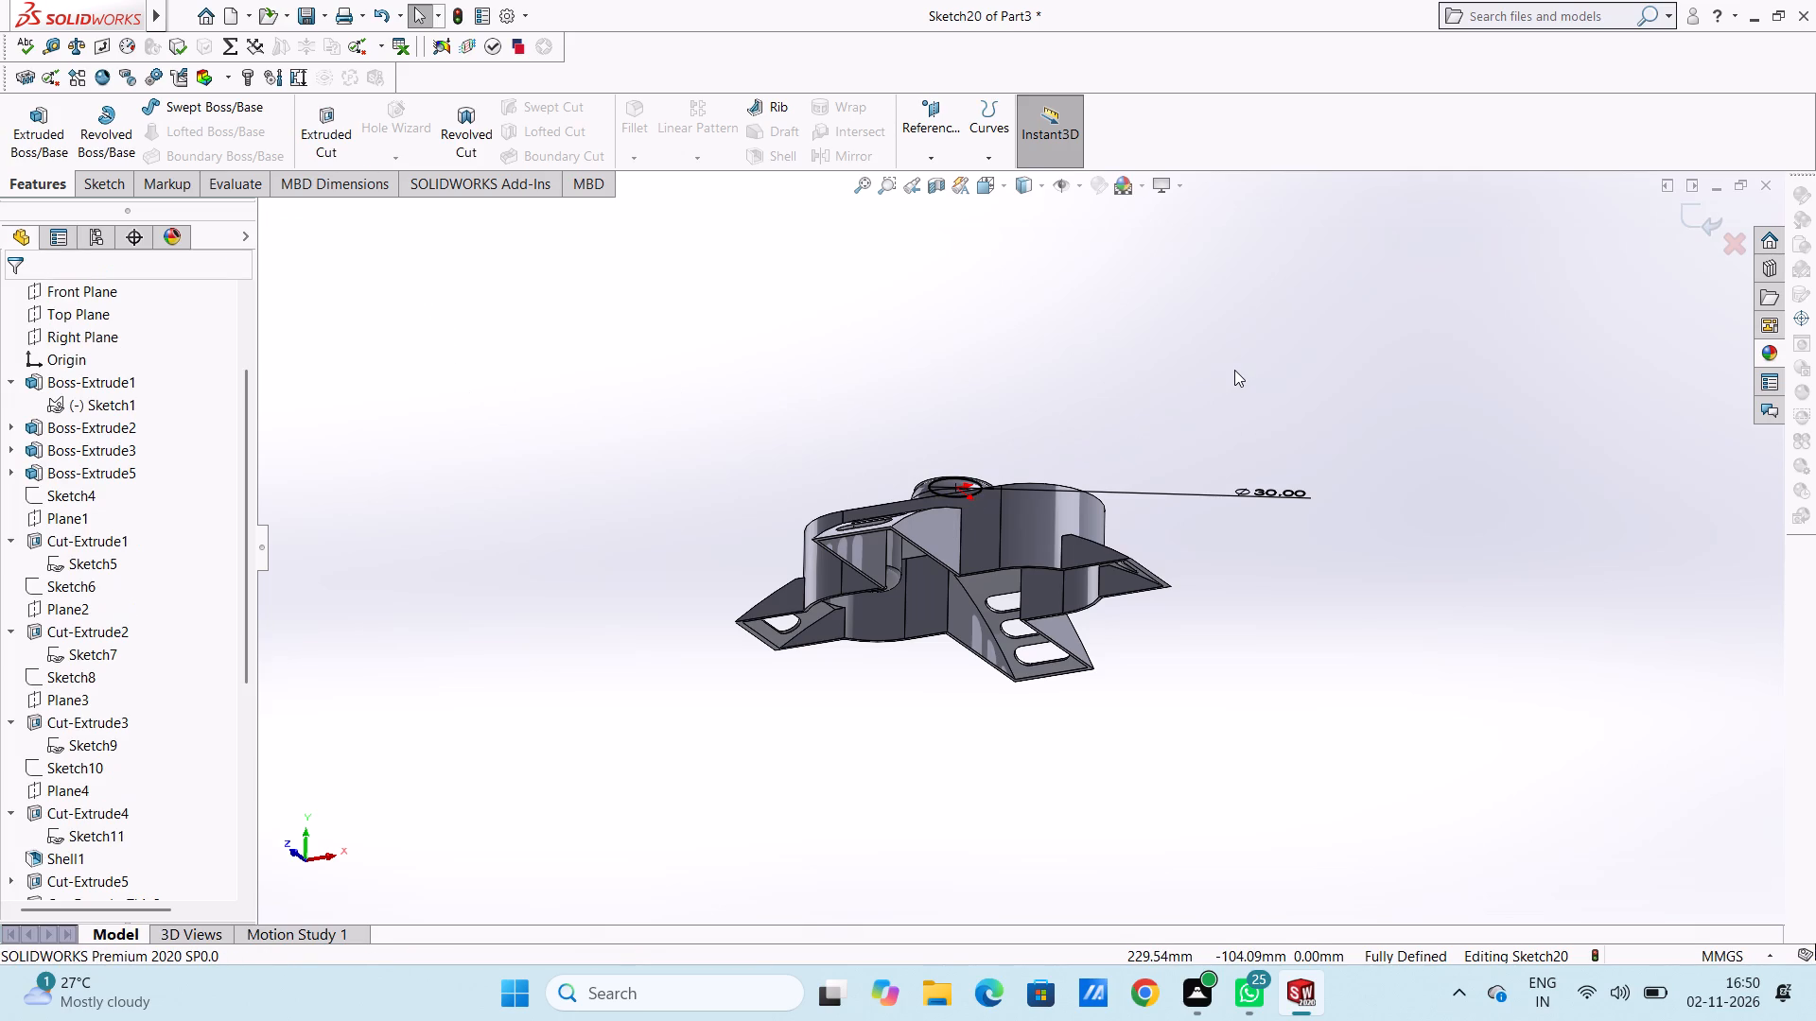
Set the circle's diameter to 28 mm.
middle_click_drag(1234, 371, 1230, 681)
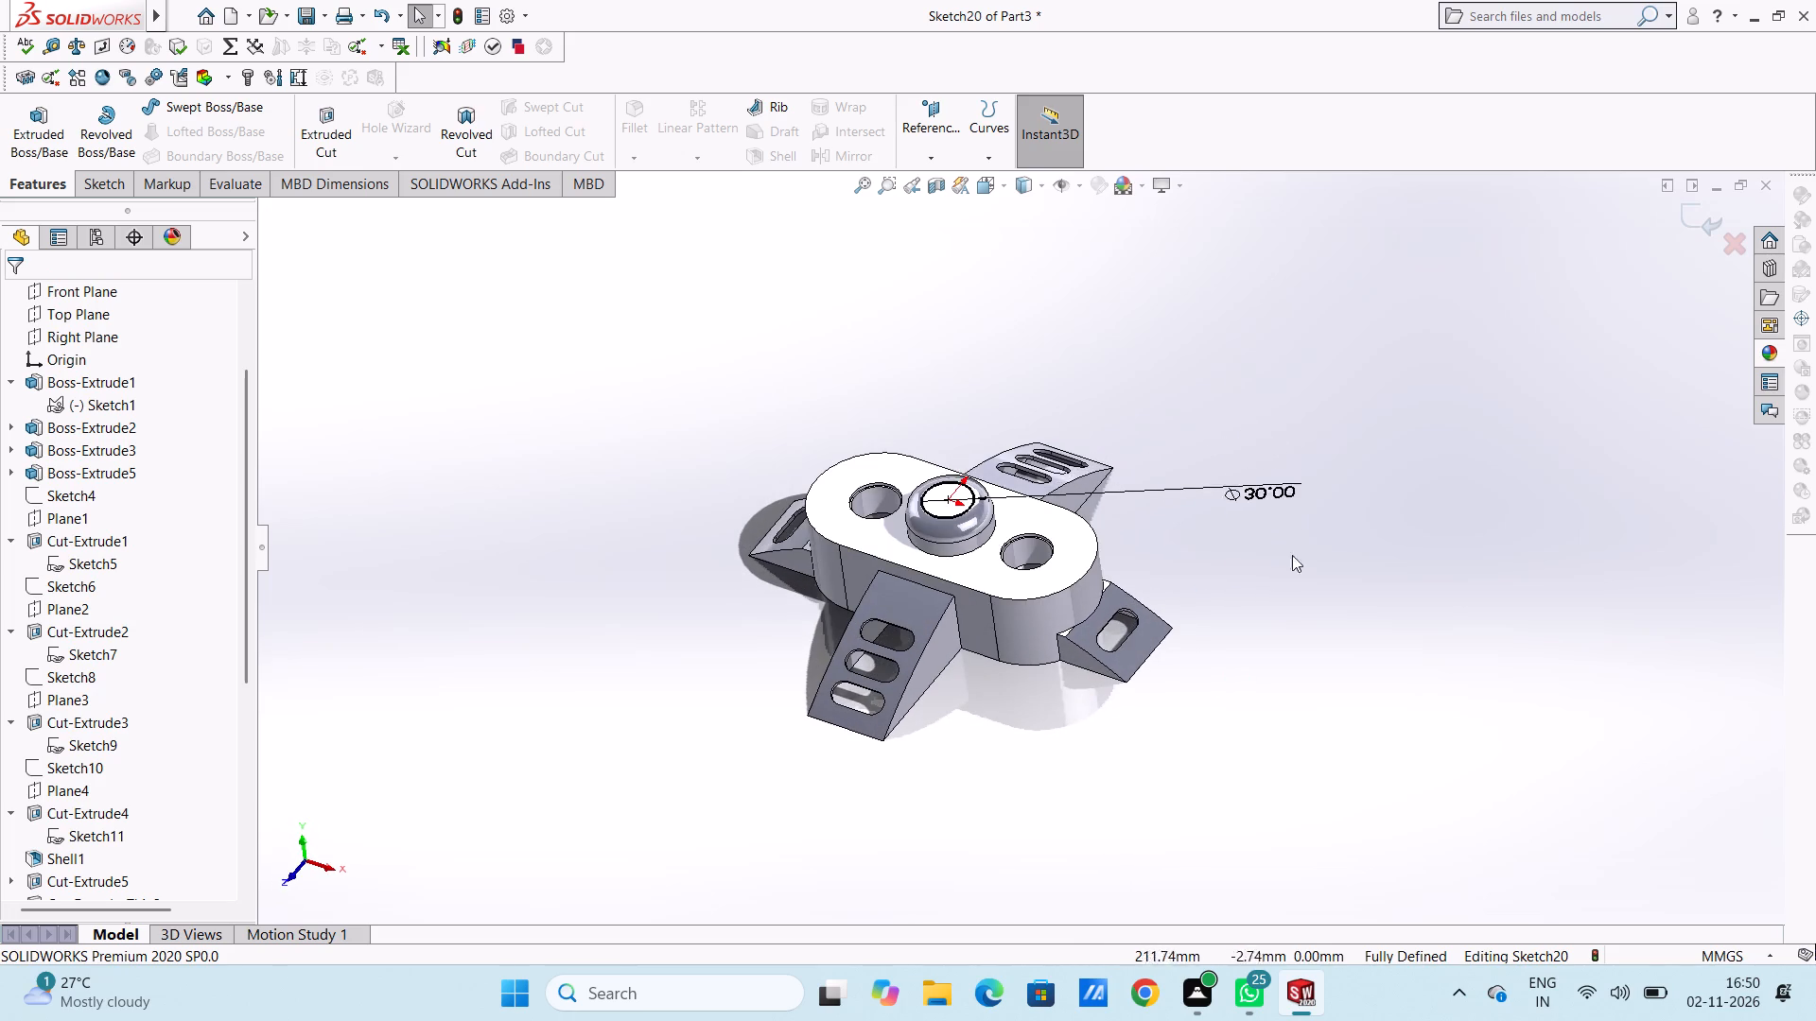
double_click(1283, 476)
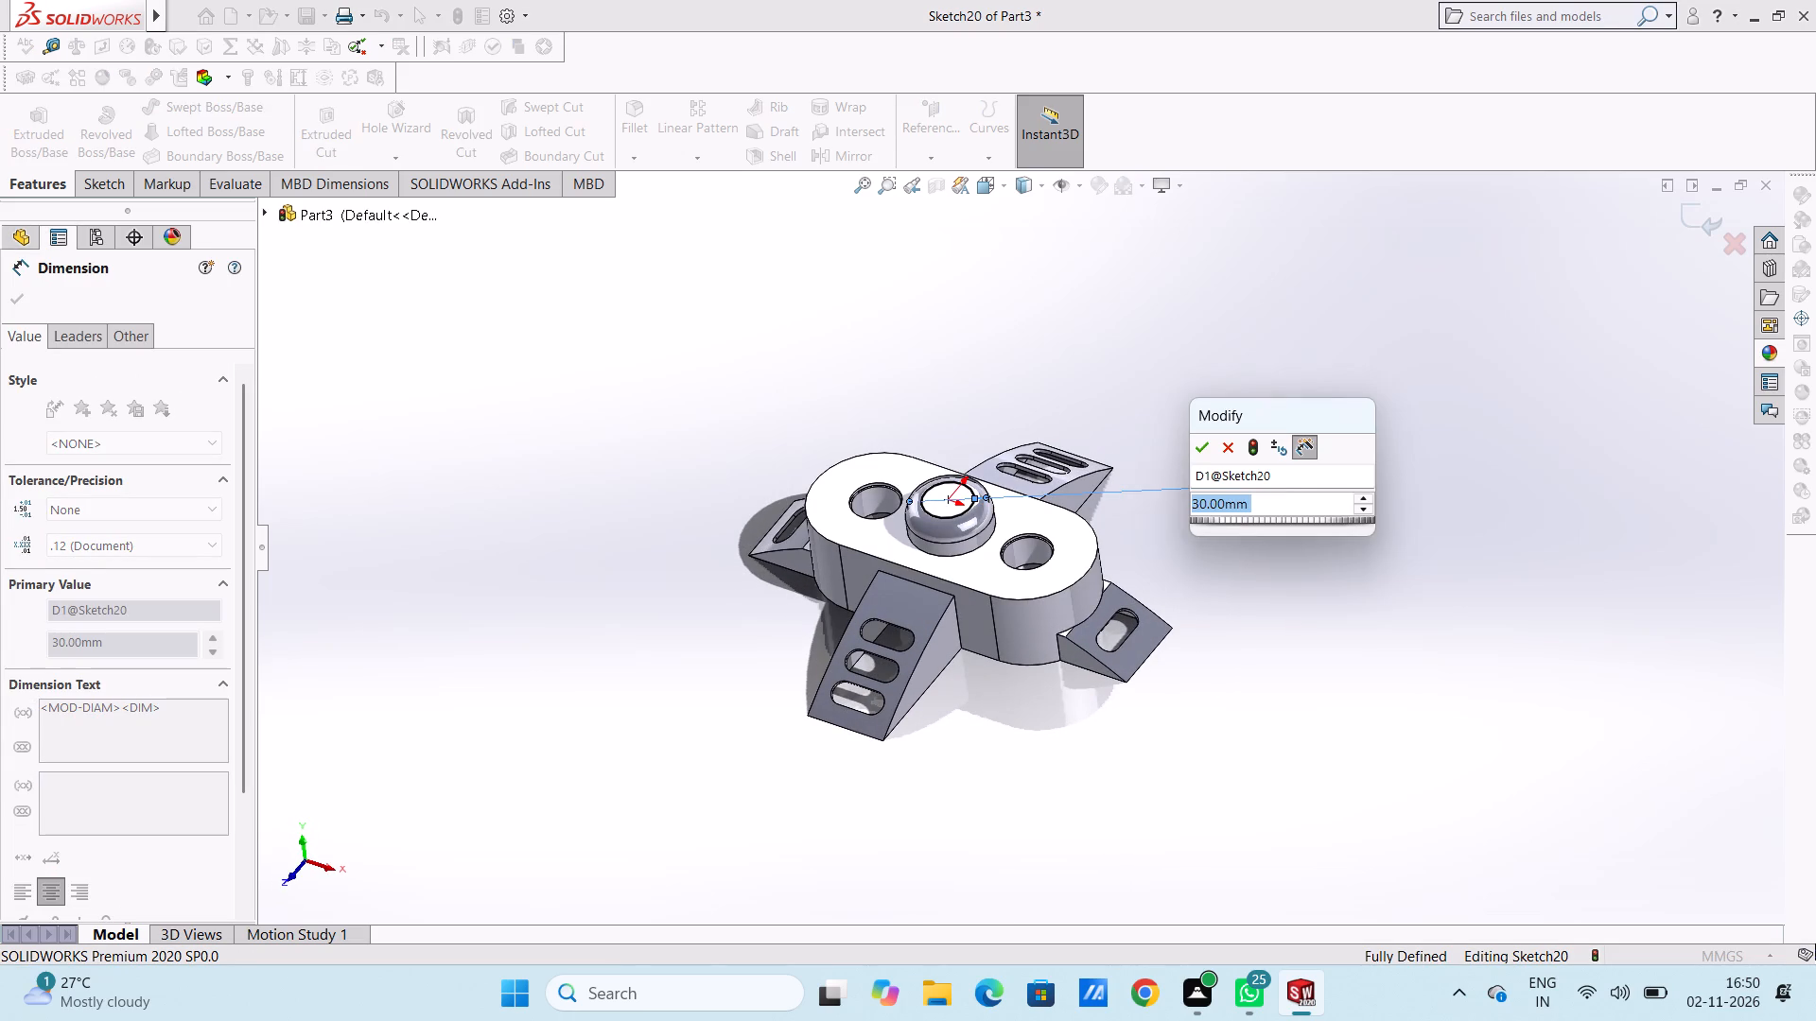
type("28")
key("Return")
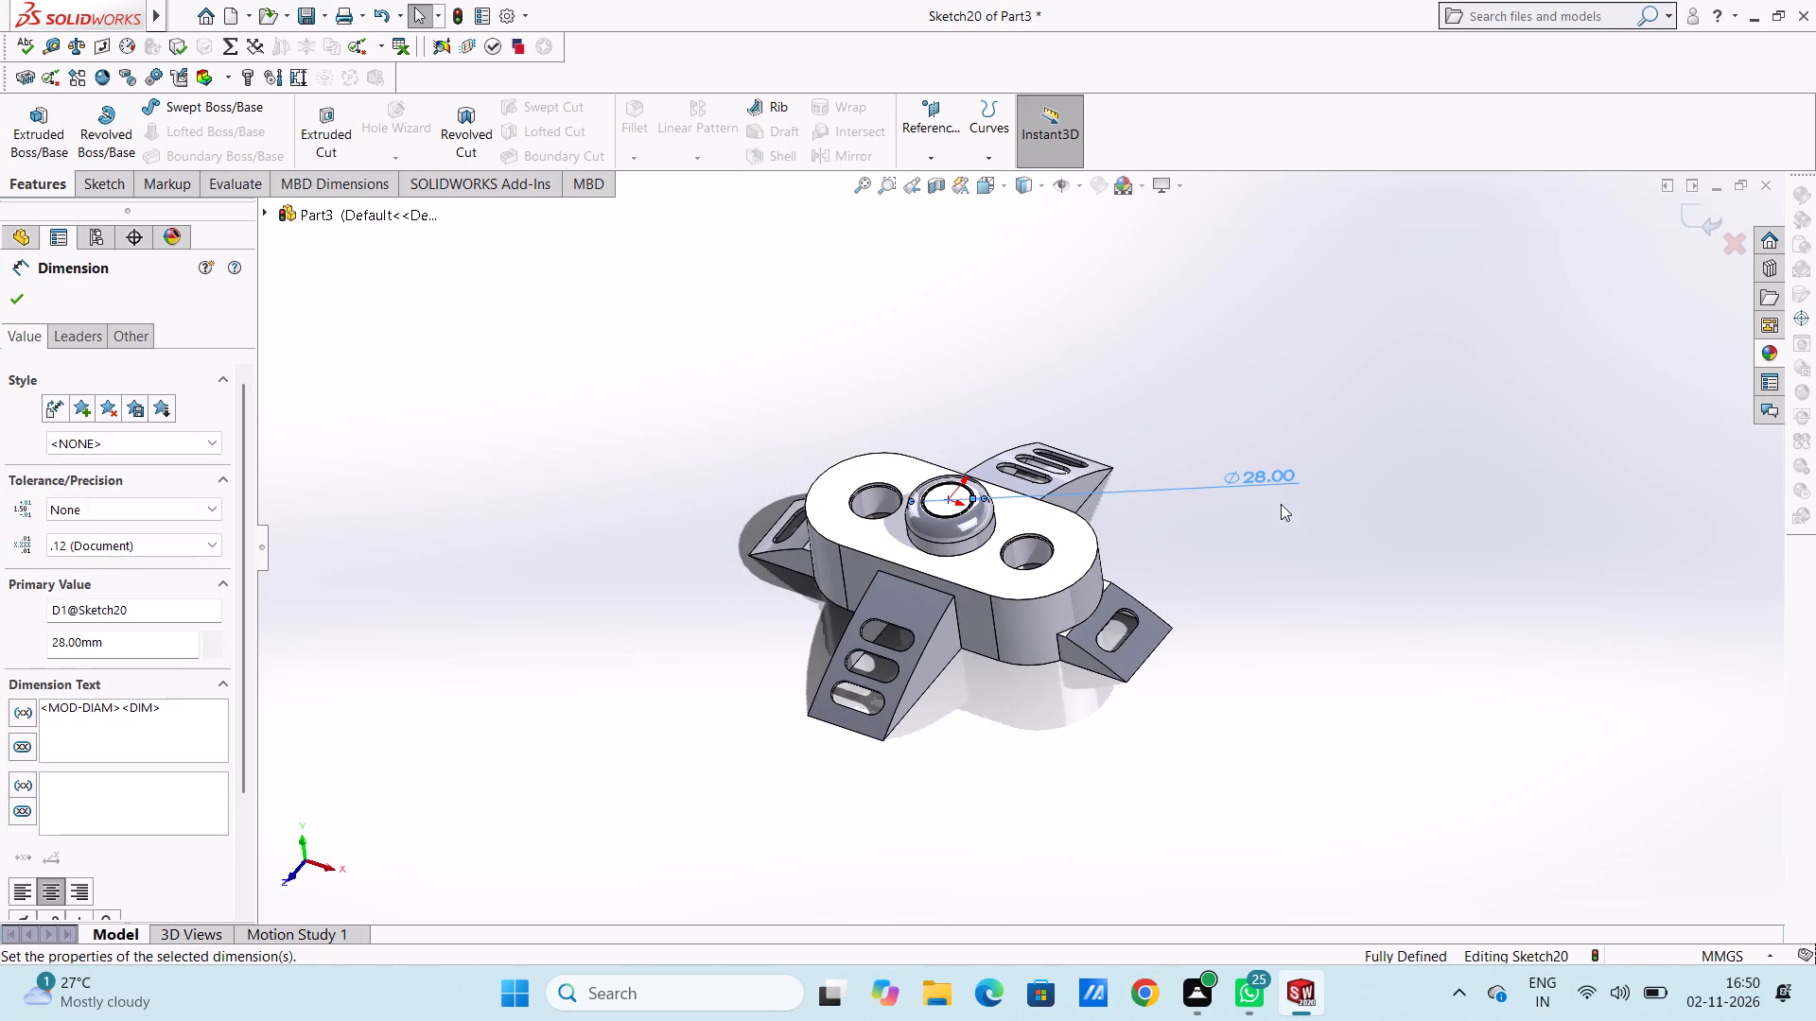
left_click(1276, 555)
Make an Extruded Cut of the 28 mm circle downward through the central boss with the Through All end condition.
middle_click_drag(1300, 614, 1315, 462)
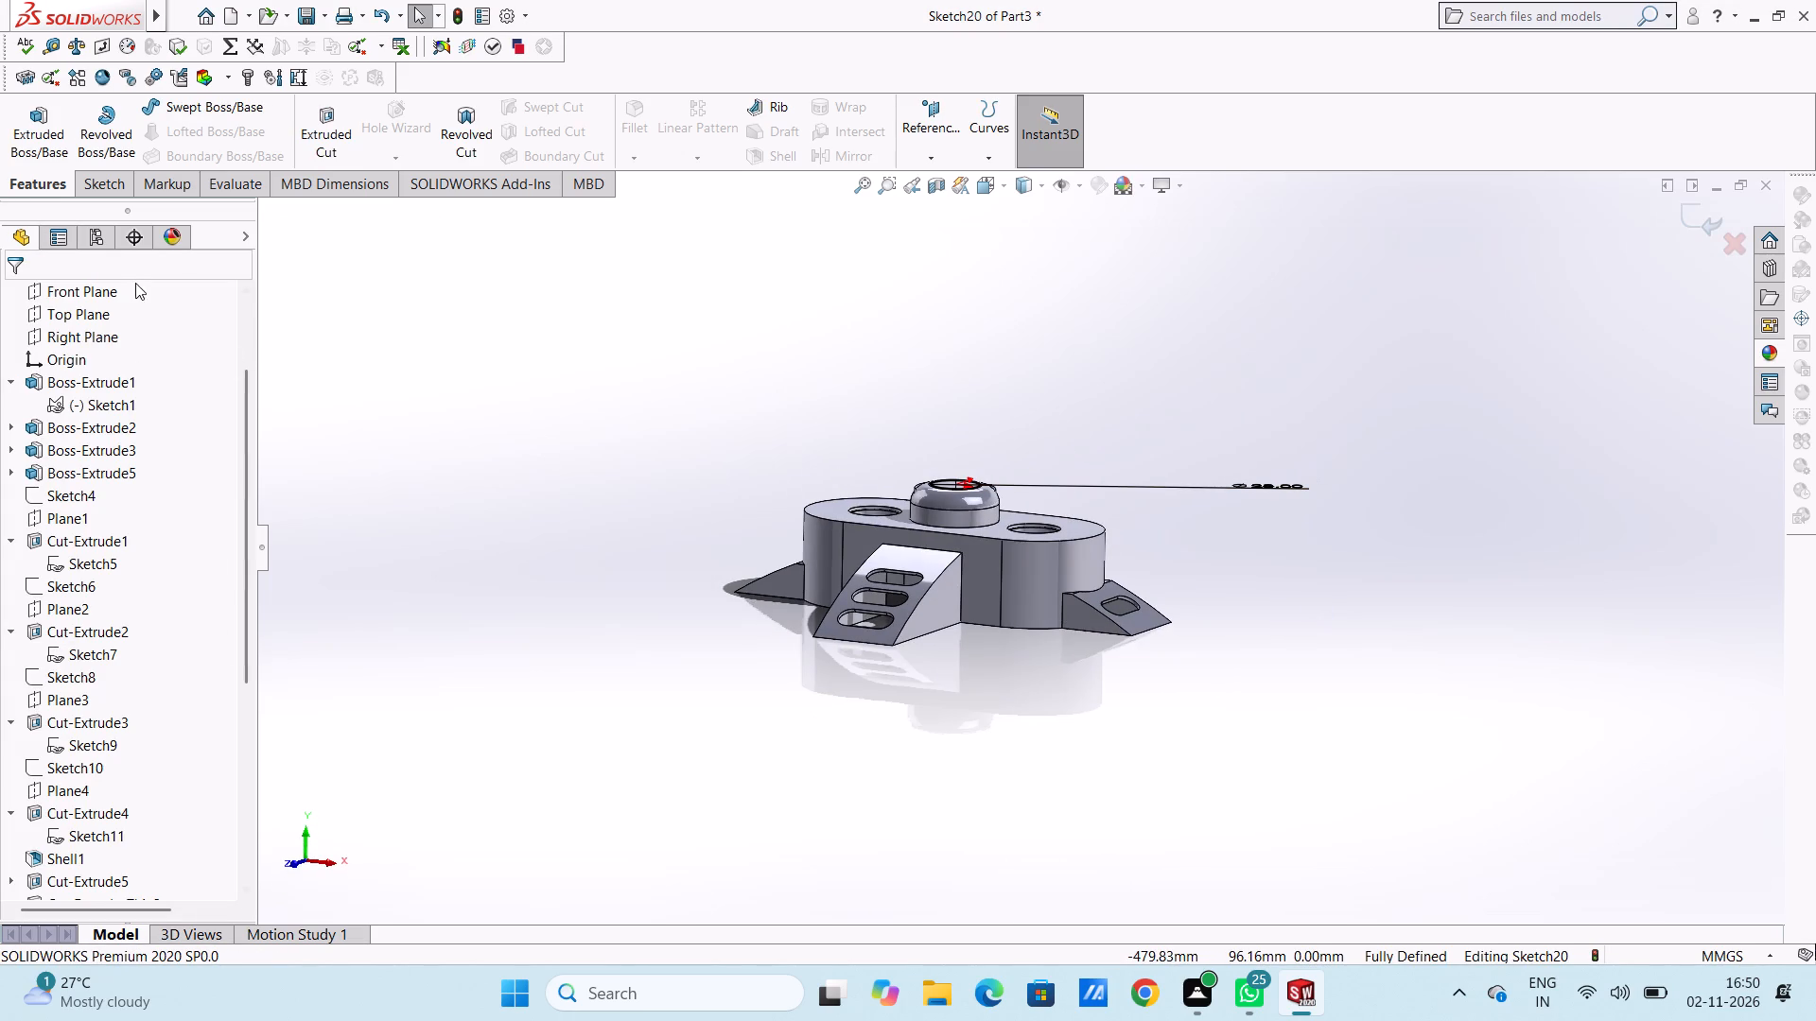
left_click(322, 134)
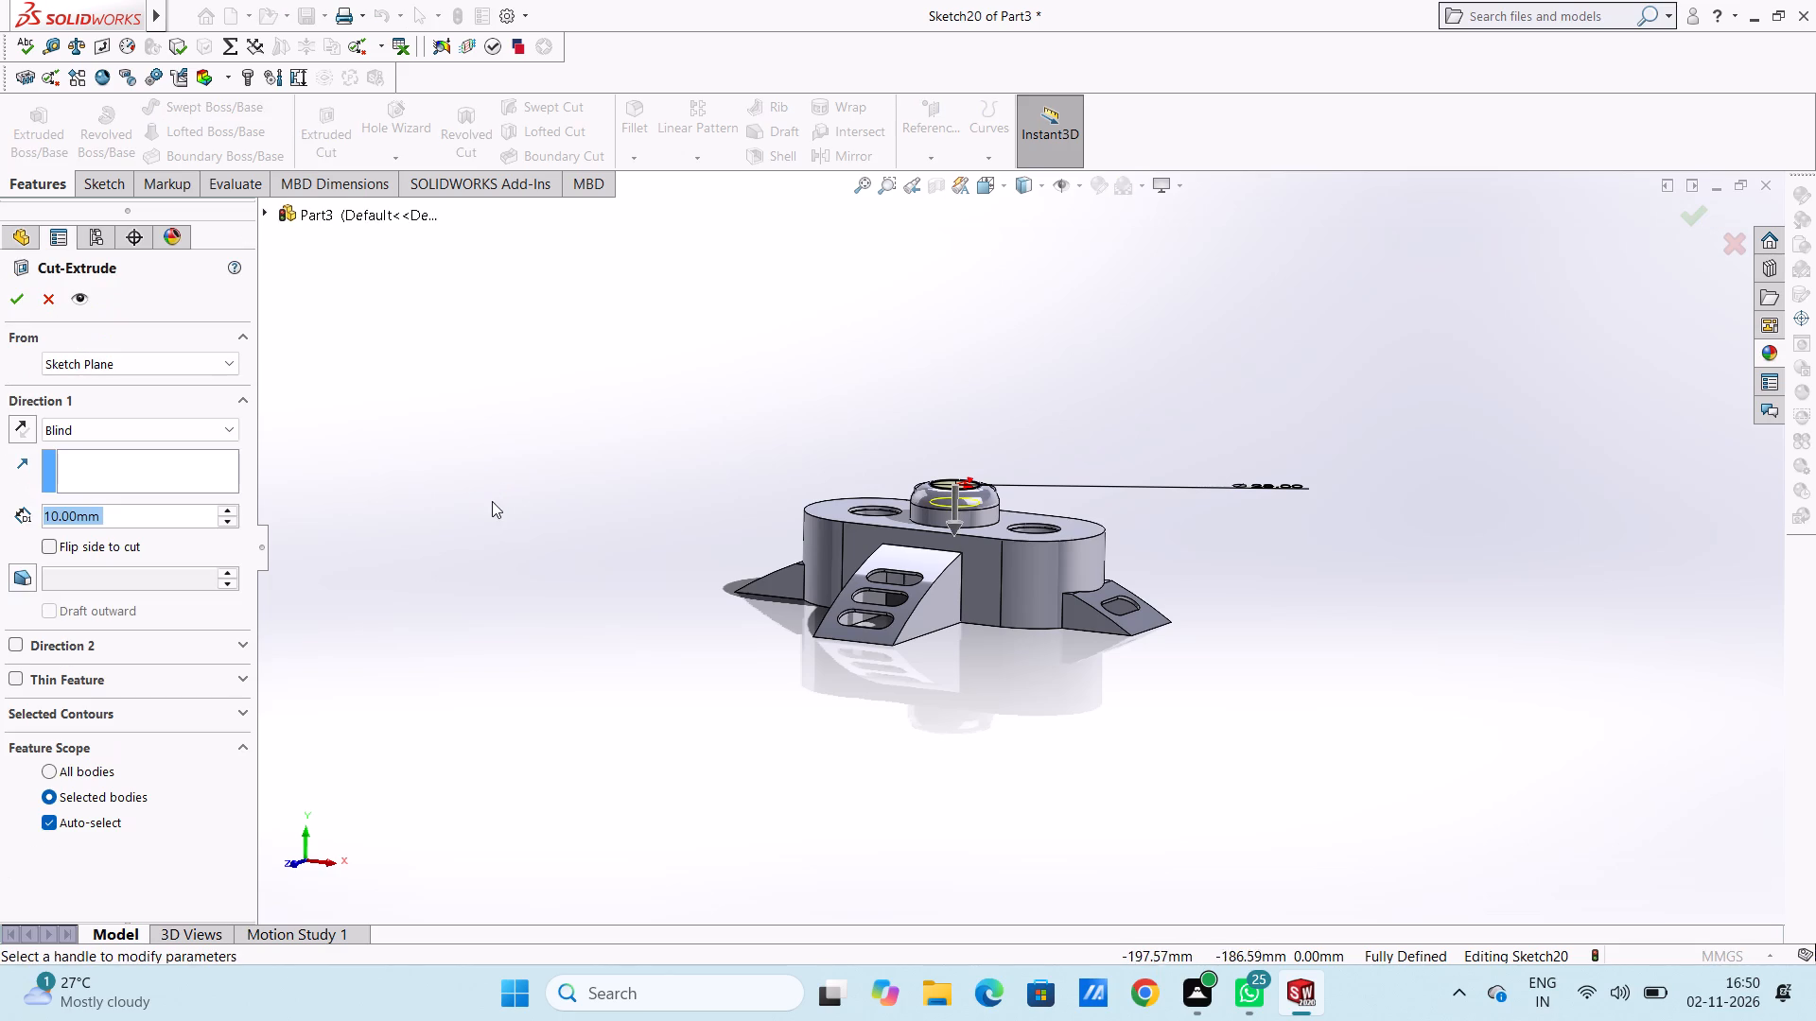
left_click(150, 429)
left_click(134, 465)
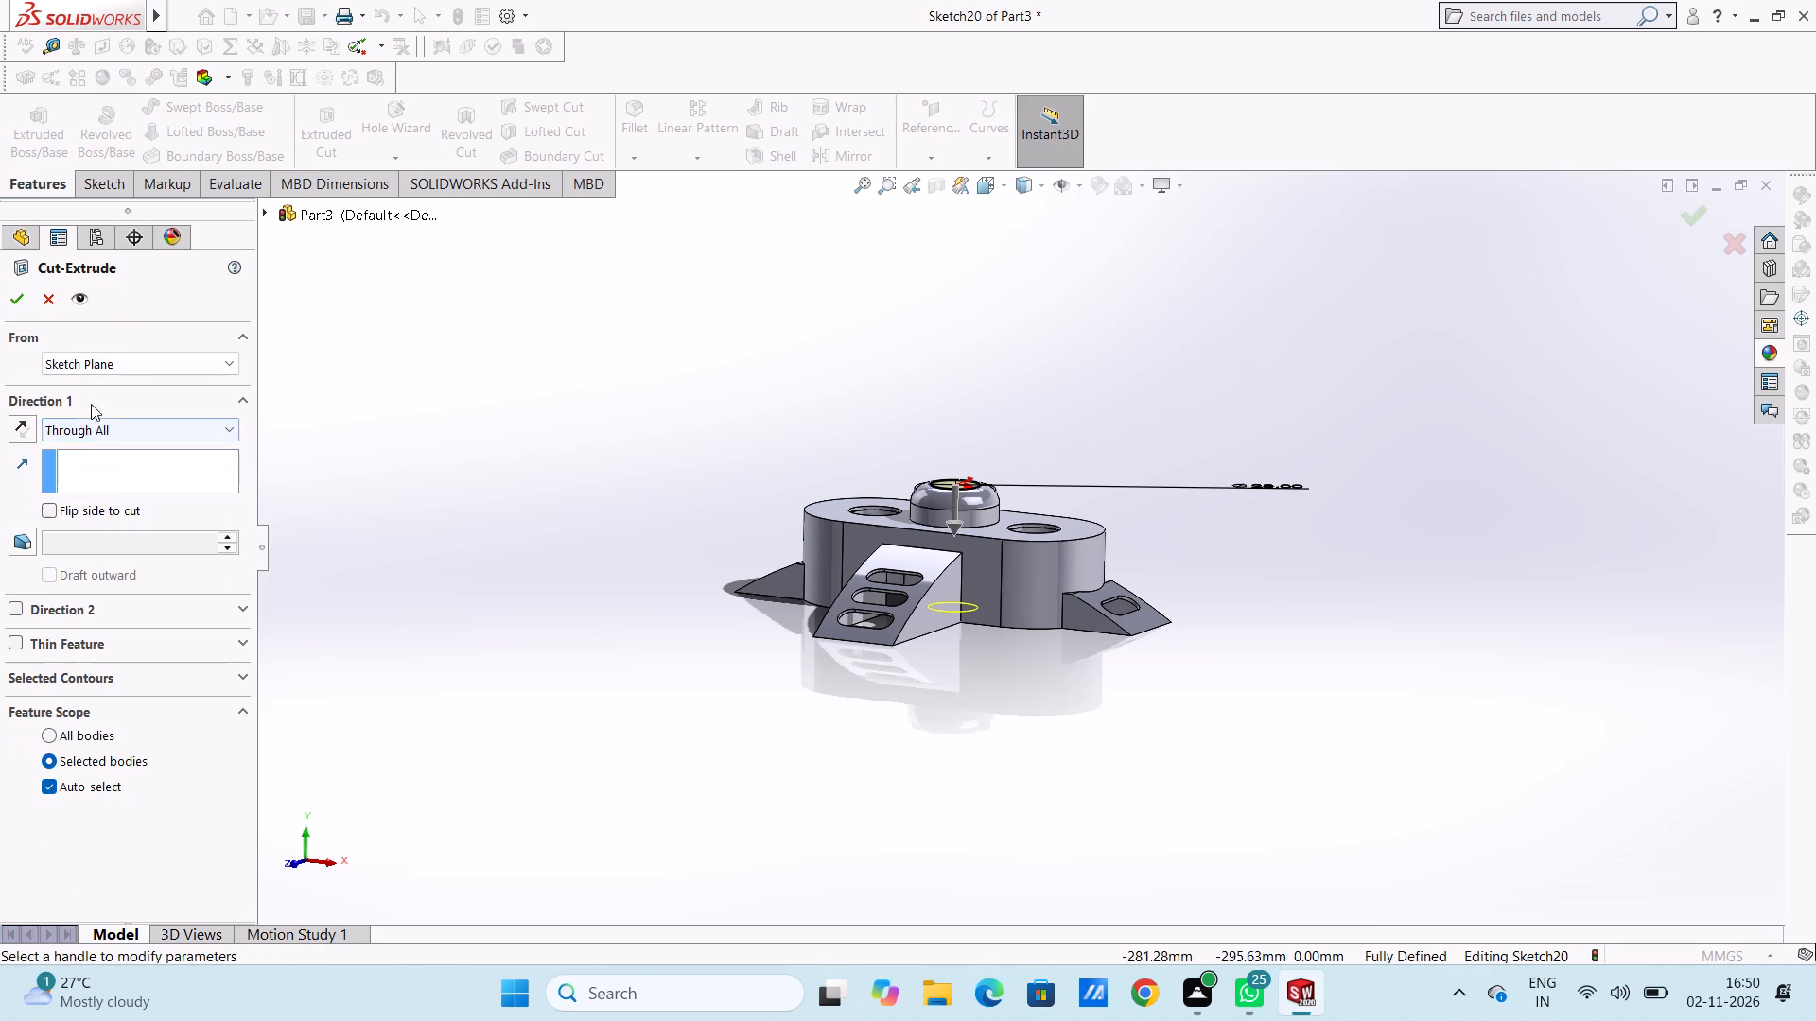
left_click(21, 303)
left_click(527, 493)
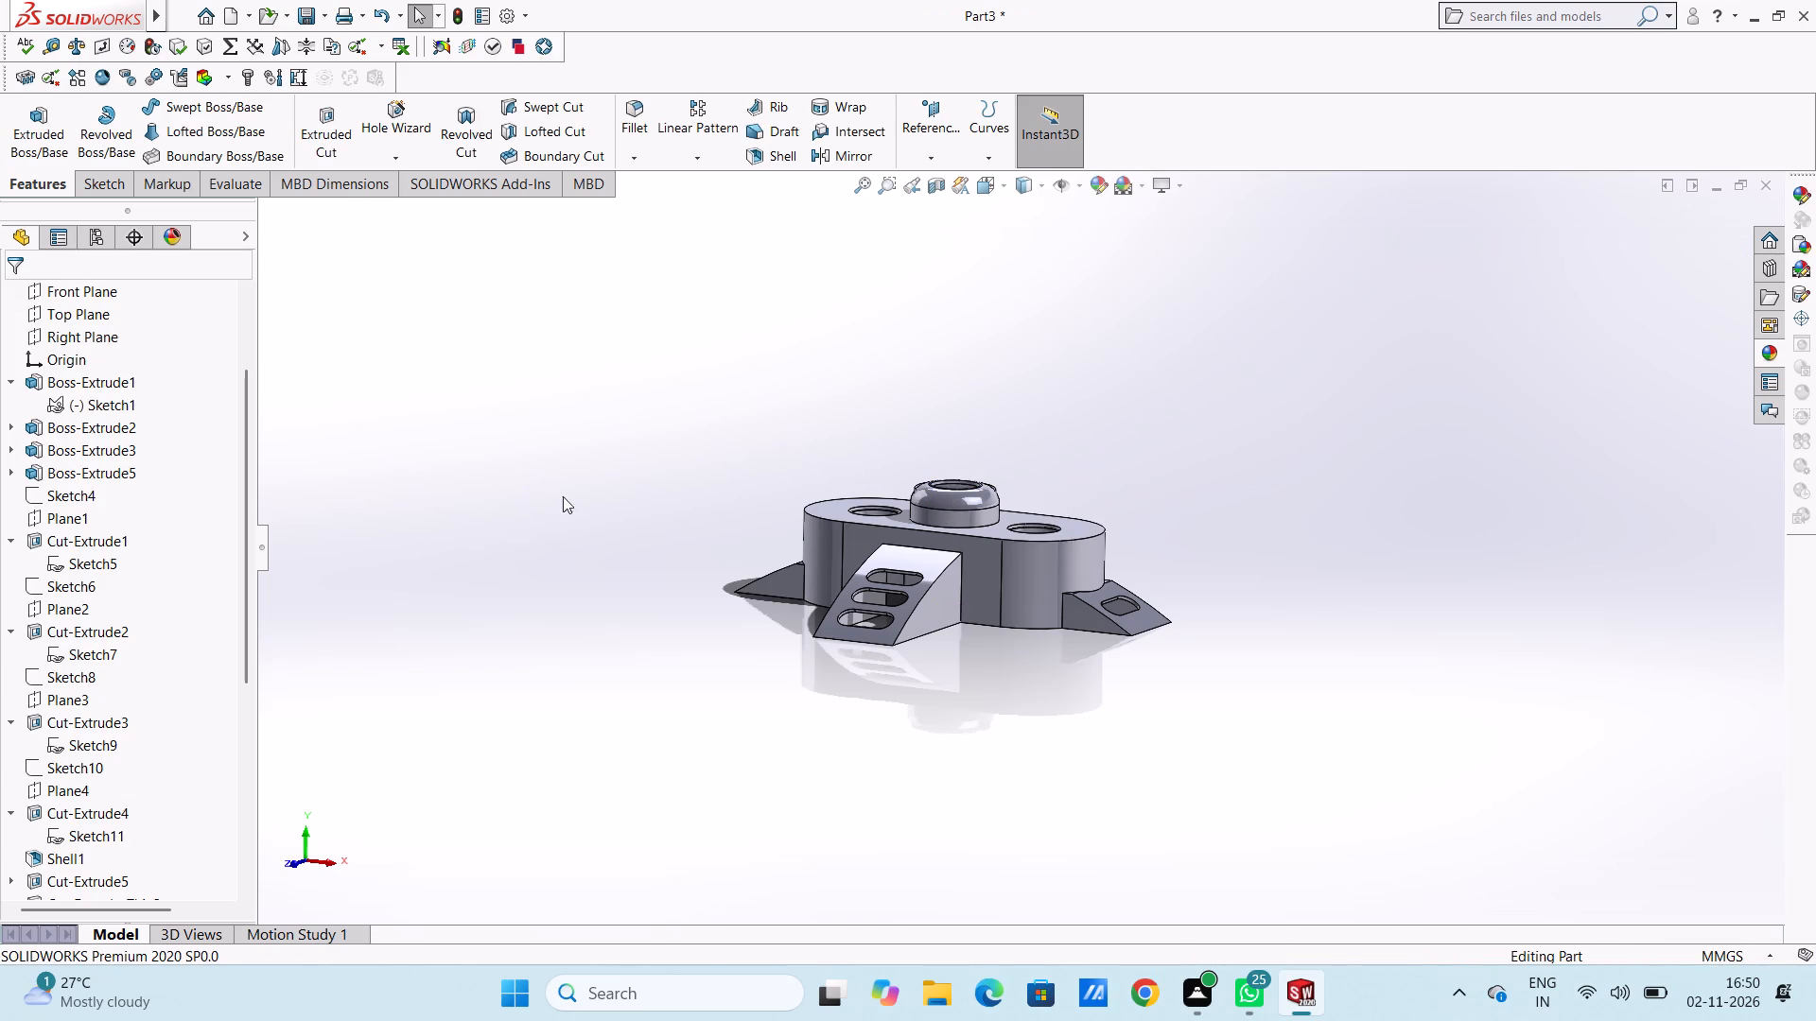
Examine the bored central boss and the bracket from the underside, the sides and above.
middle_click_drag(593, 541, 560, 604)
middle_click_drag(698, 735, 715, 552)
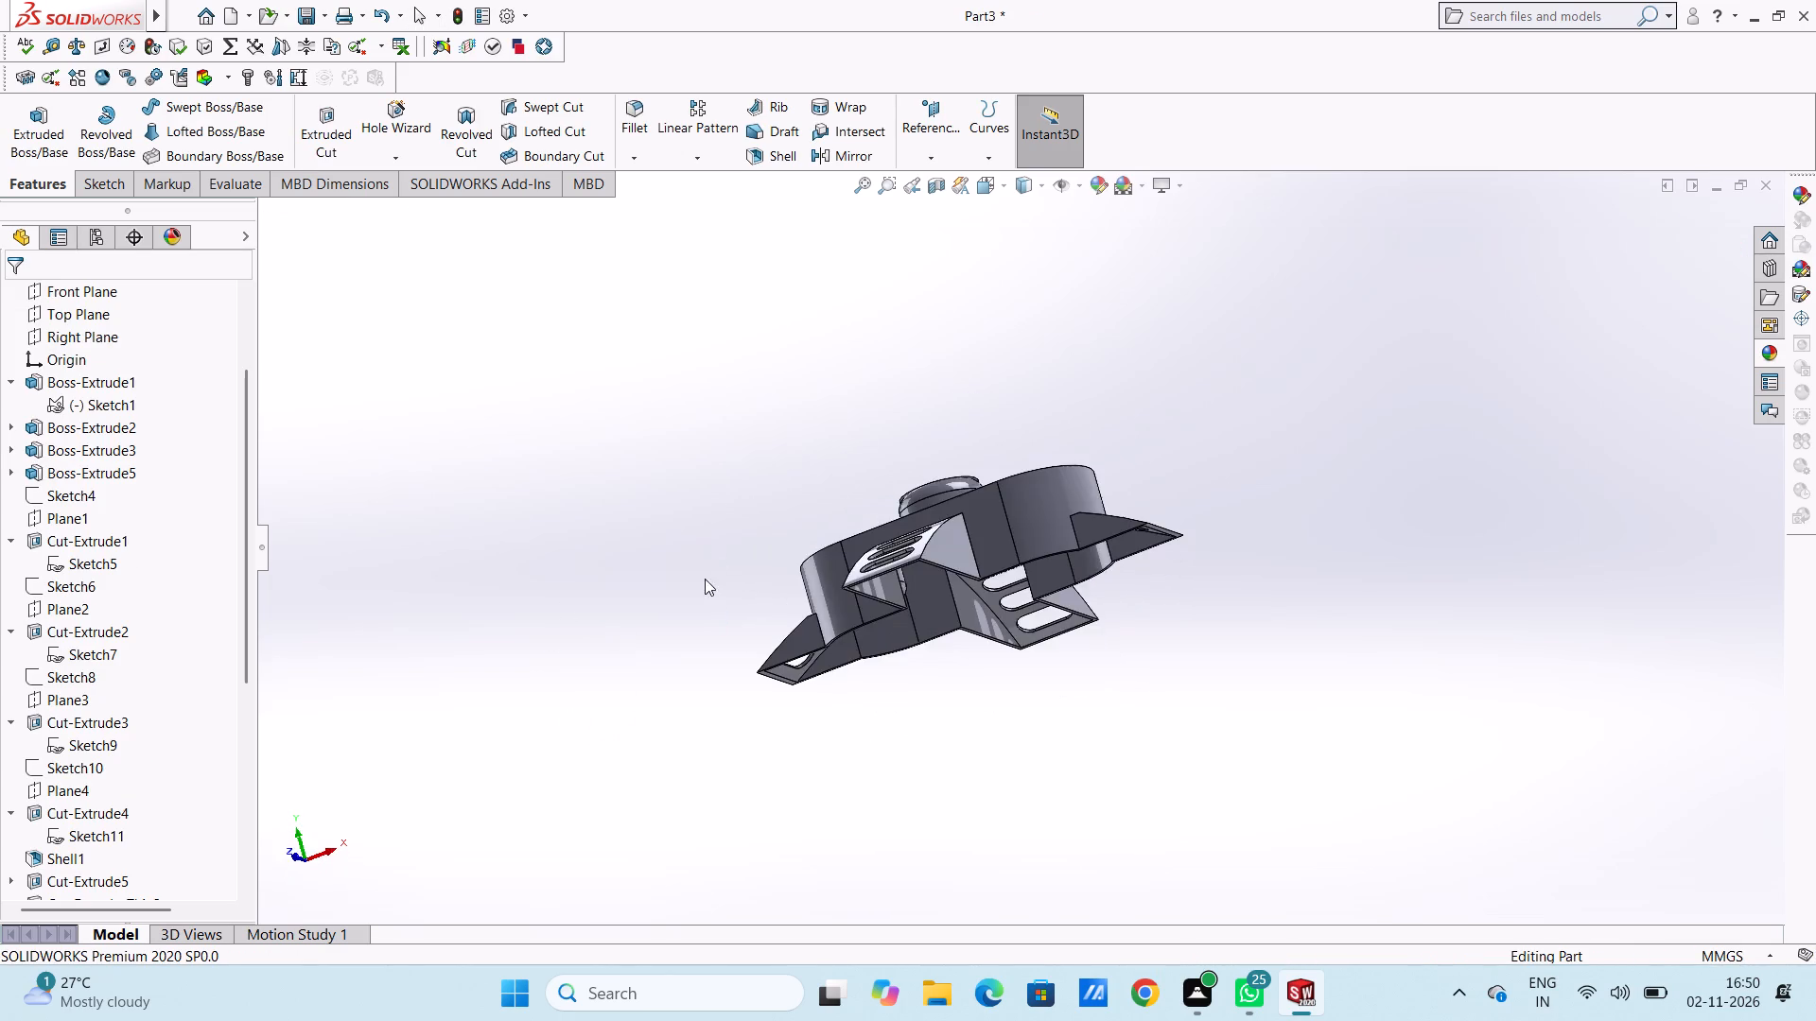
middle_click_drag(696, 615, 738, 473)
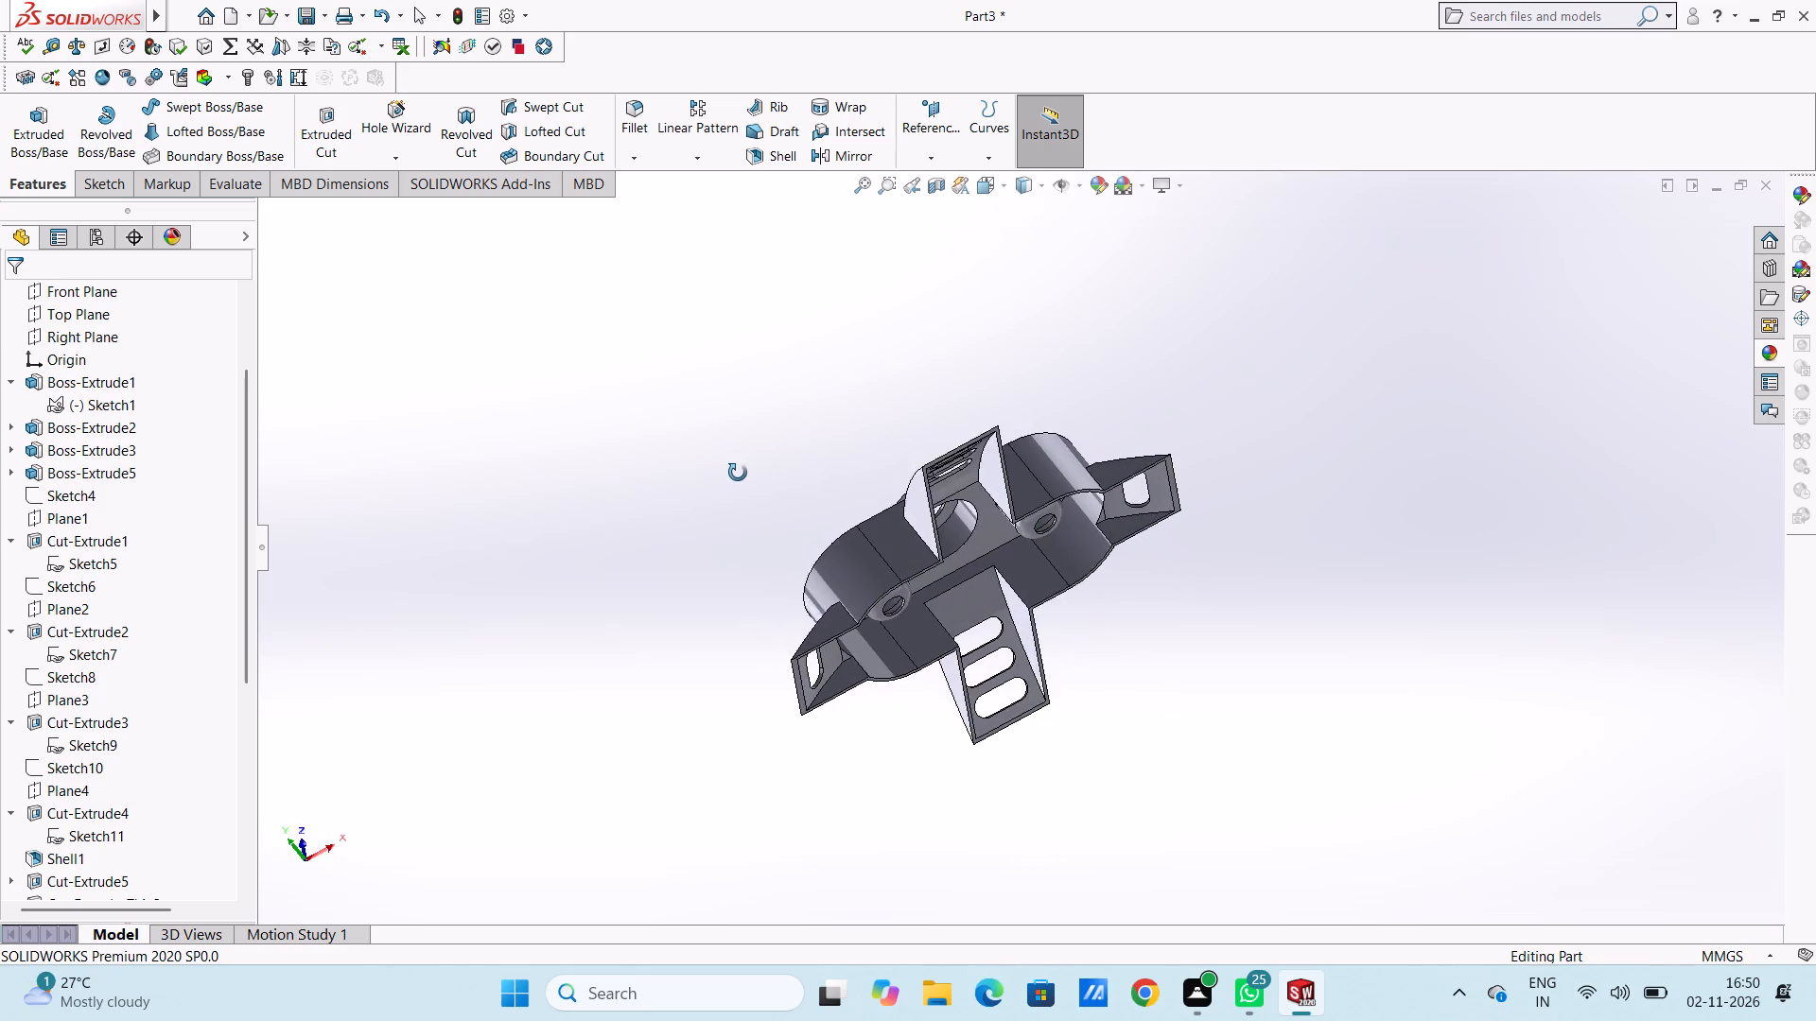
middle_click_drag(738, 473, 624, 496)
middle_click_drag(623, 499, 644, 525)
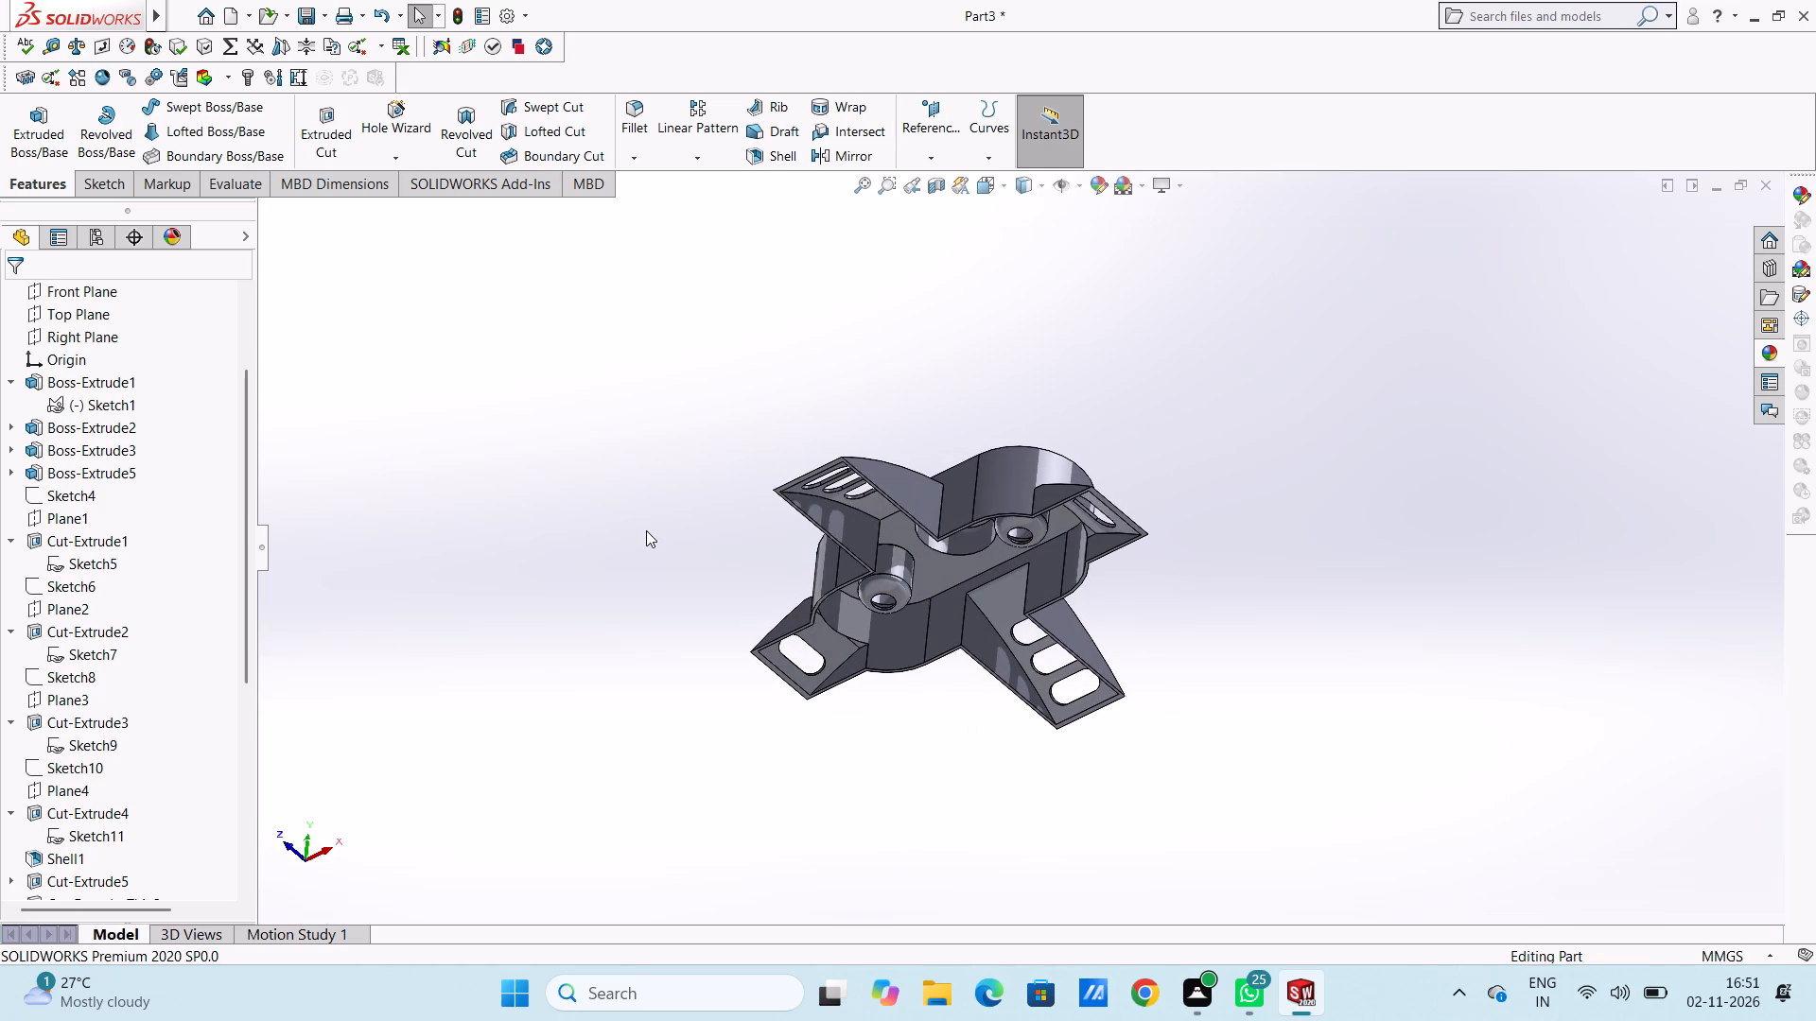
middle_click_drag(664, 592, 677, 530)
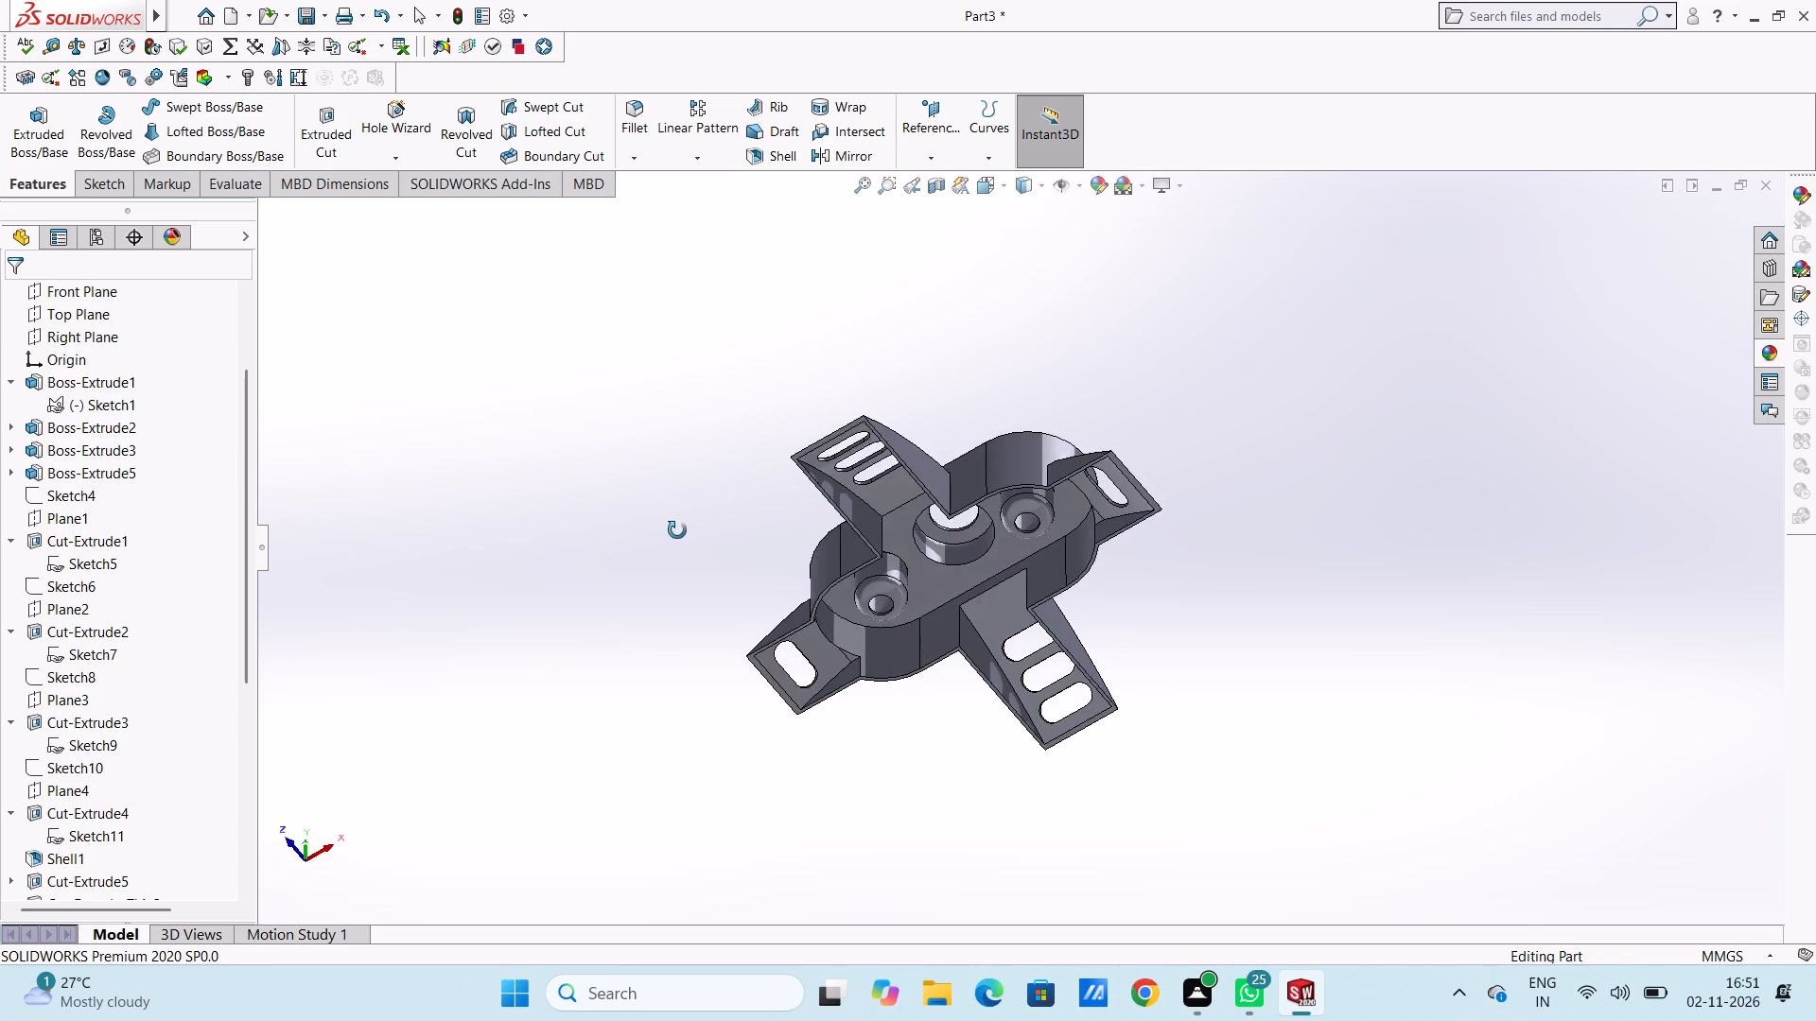
middle_click_drag(677, 530, 699, 761)
middle_click_drag(825, 602, 832, 822)
scroll(978, 528, "down", 2)
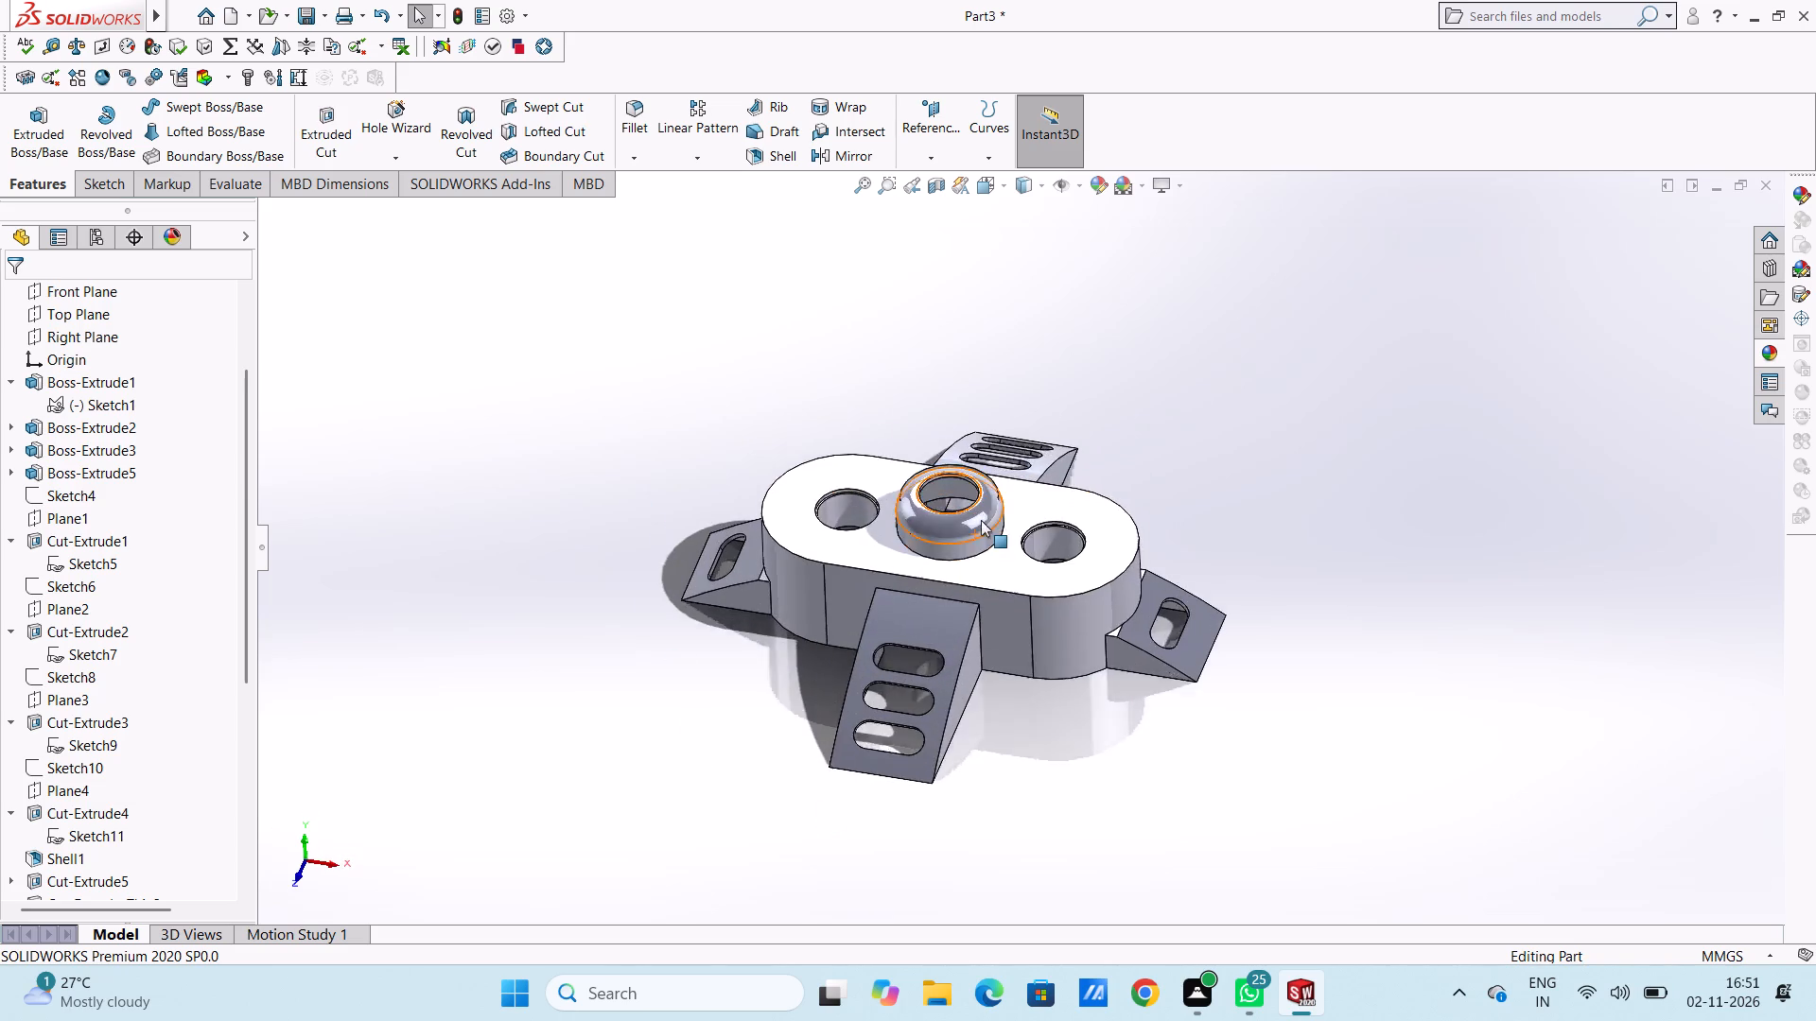
scroll(981, 520, "down", 3)
middle_click_drag(951, 692, 909, 676)
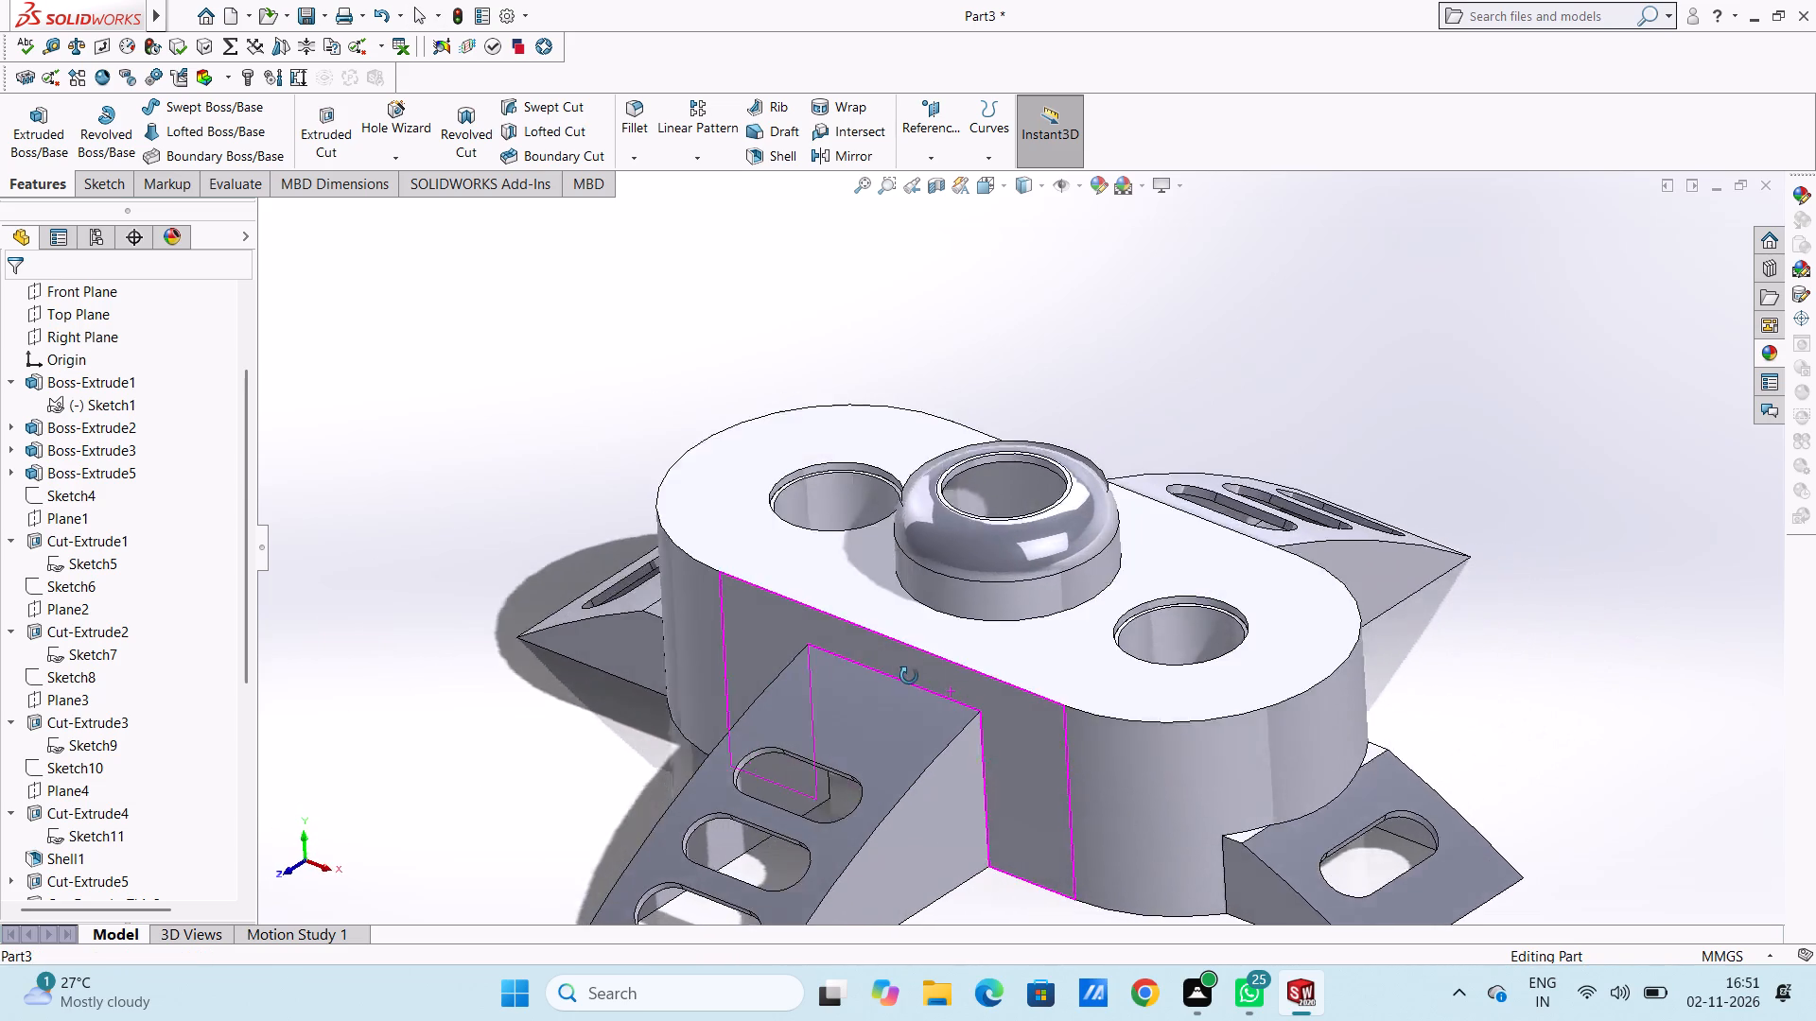
middle_click_drag(909, 676, 1106, 702)
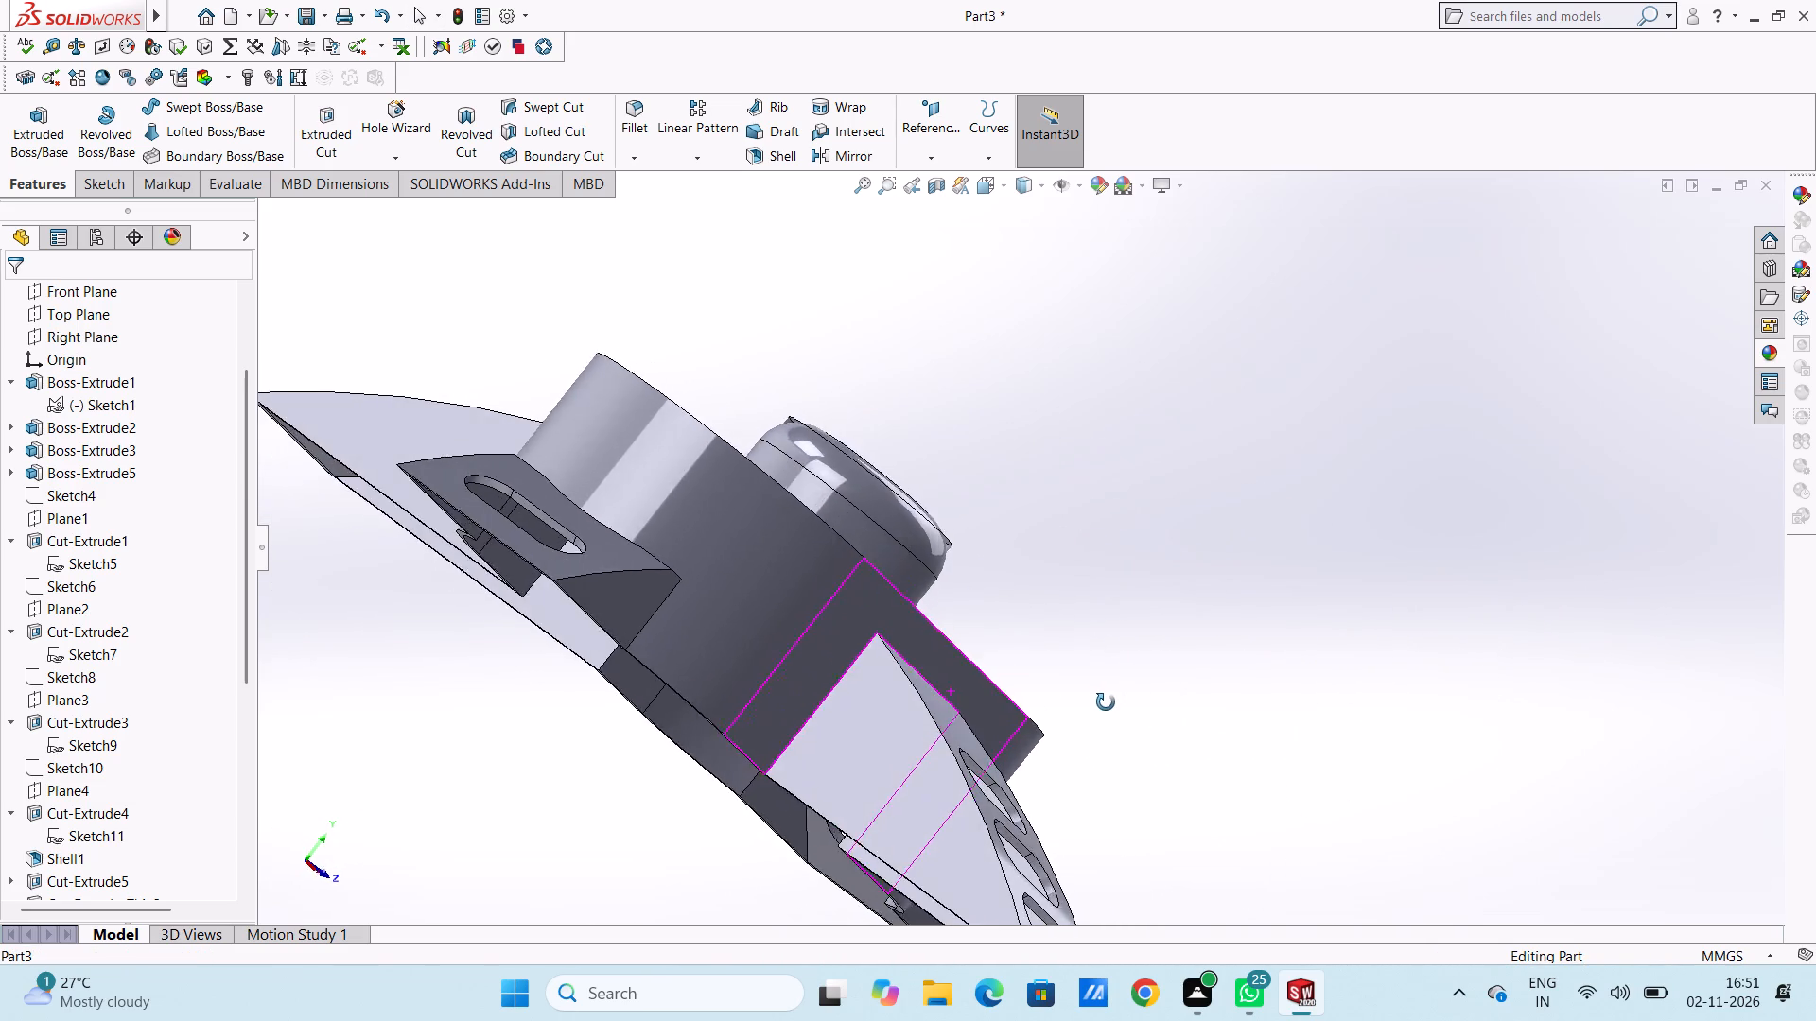
middle_click_drag(1106, 702, 1055, 541)
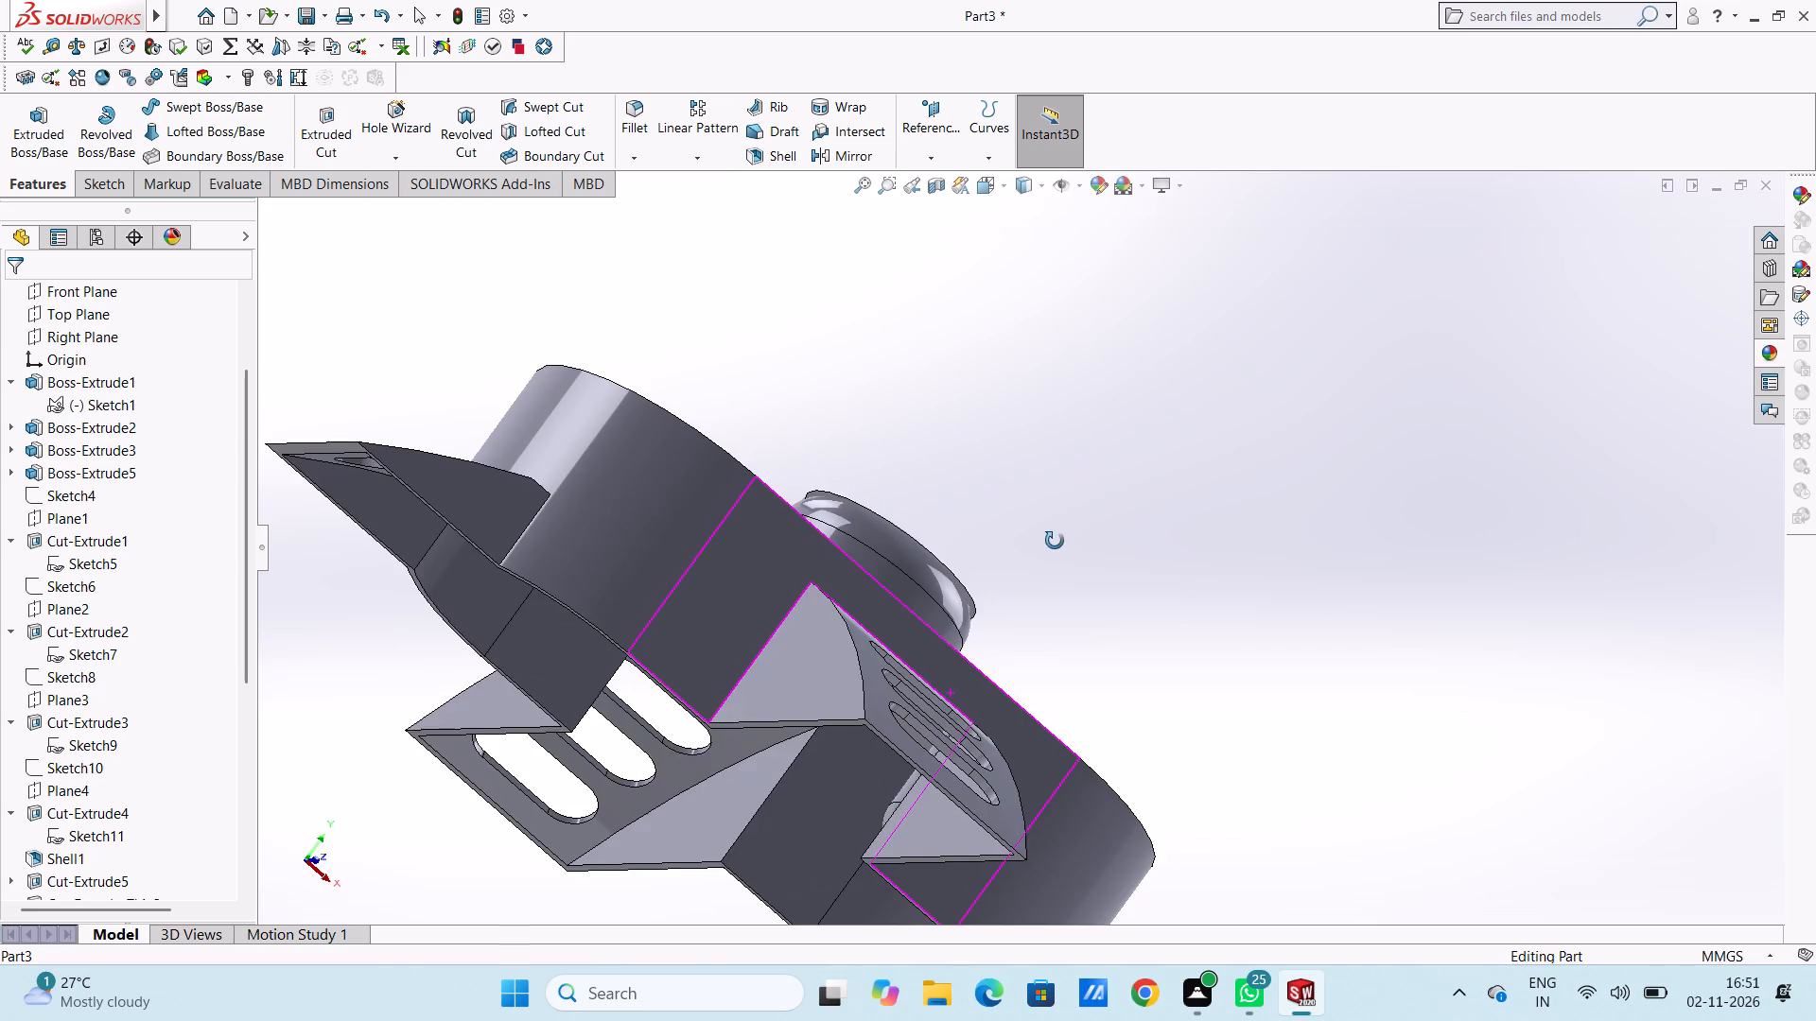
middle_click_drag(1055, 541, 794, 529)
scroll(1040, 535, "down", 1)
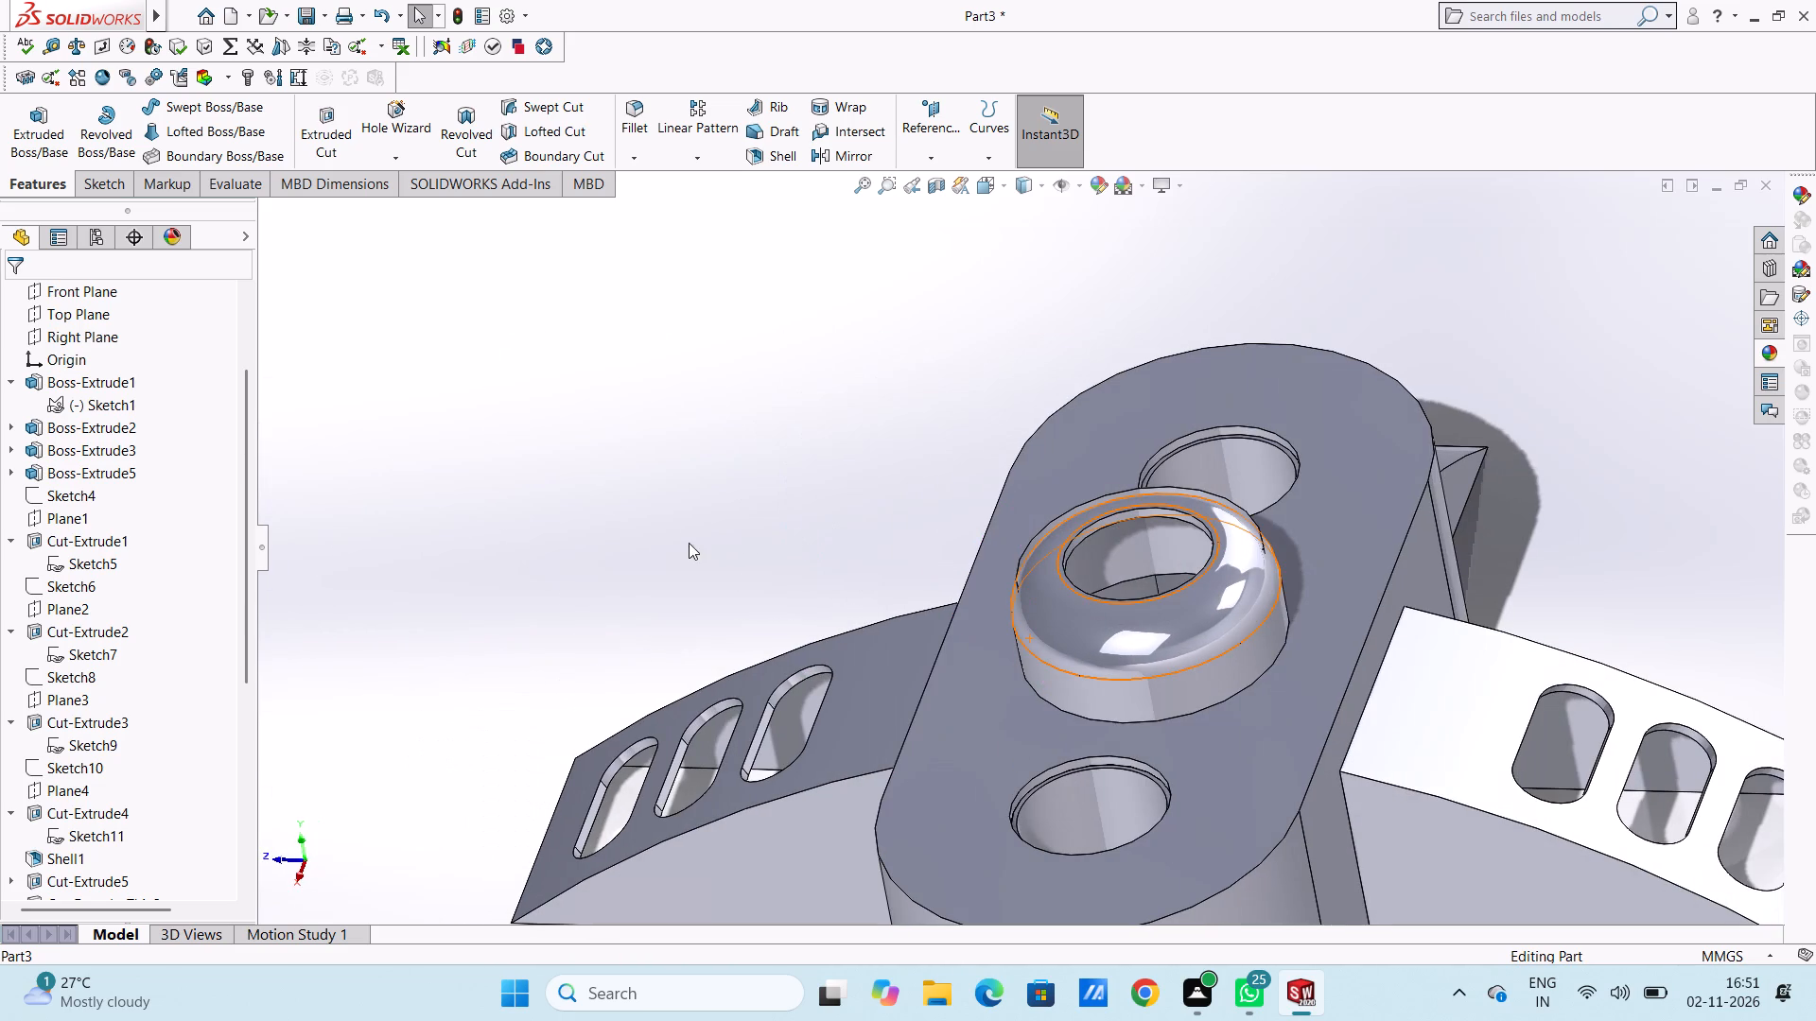
middle_click_drag(913, 691, 1071, 614)
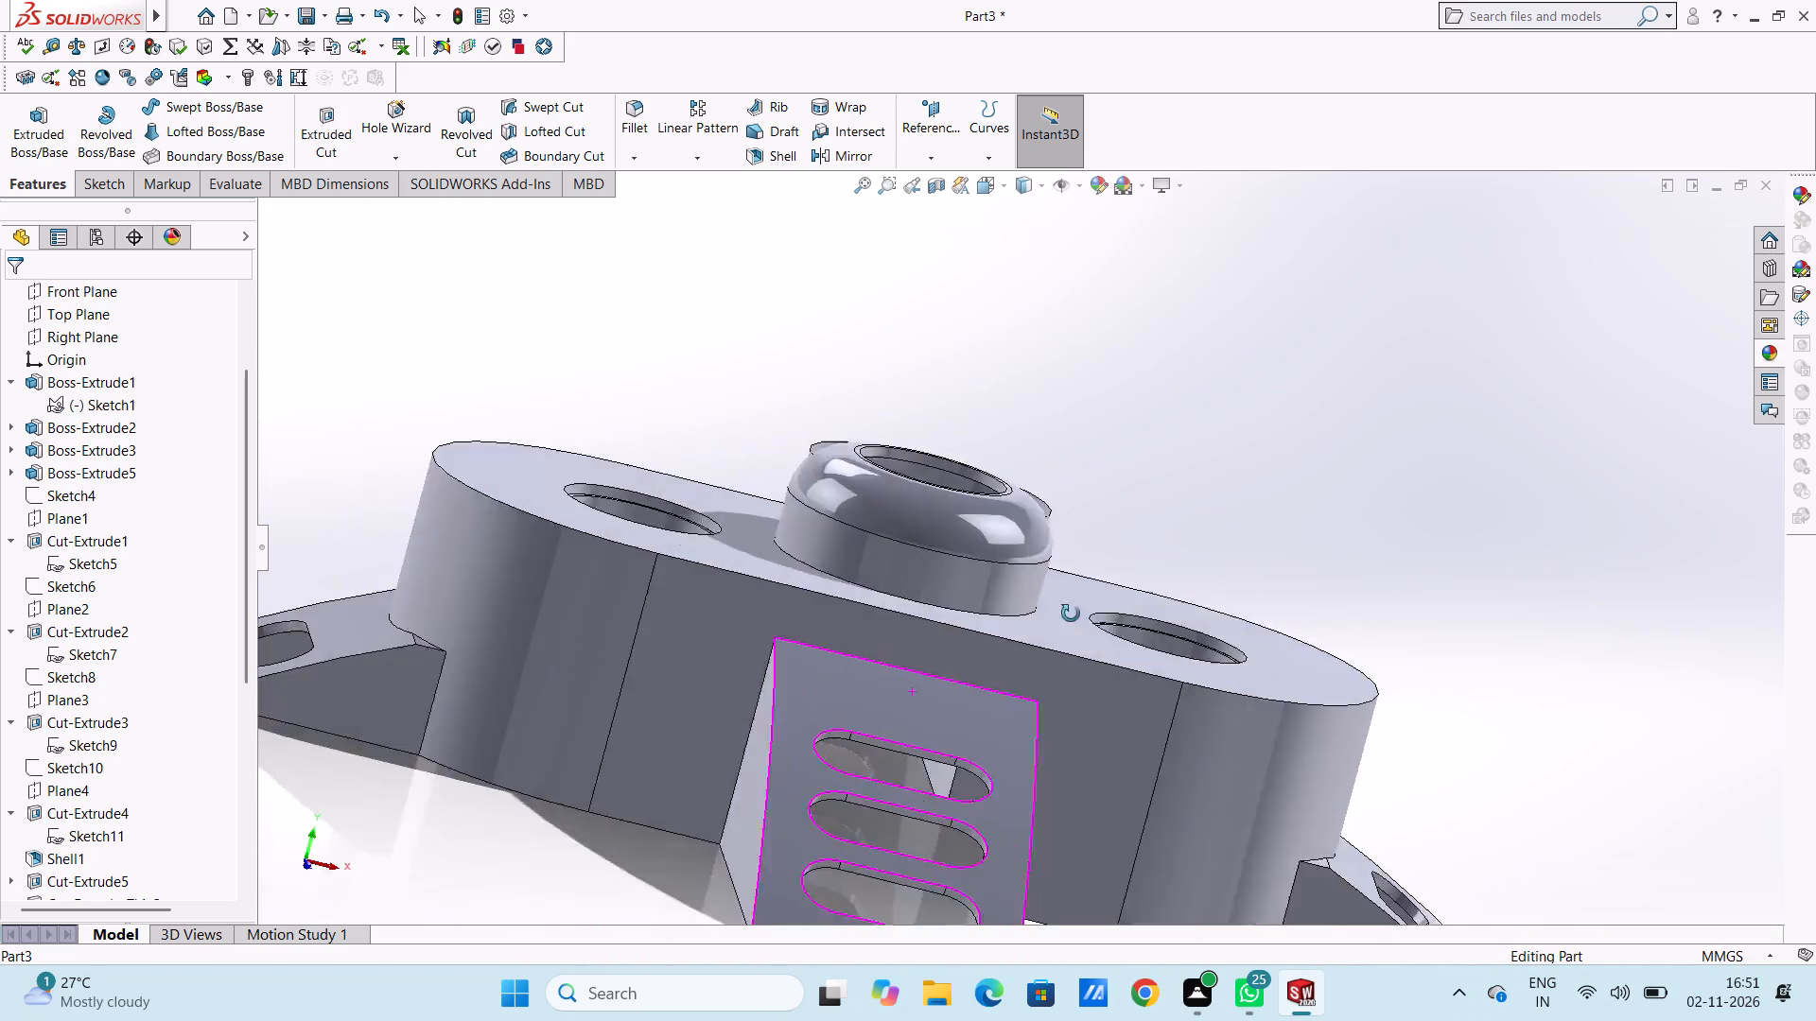
middle_click_drag(1071, 614, 998, 581)
scroll(1301, 529, "down", 2)
middle_click_drag(1301, 599, 1351, 684)
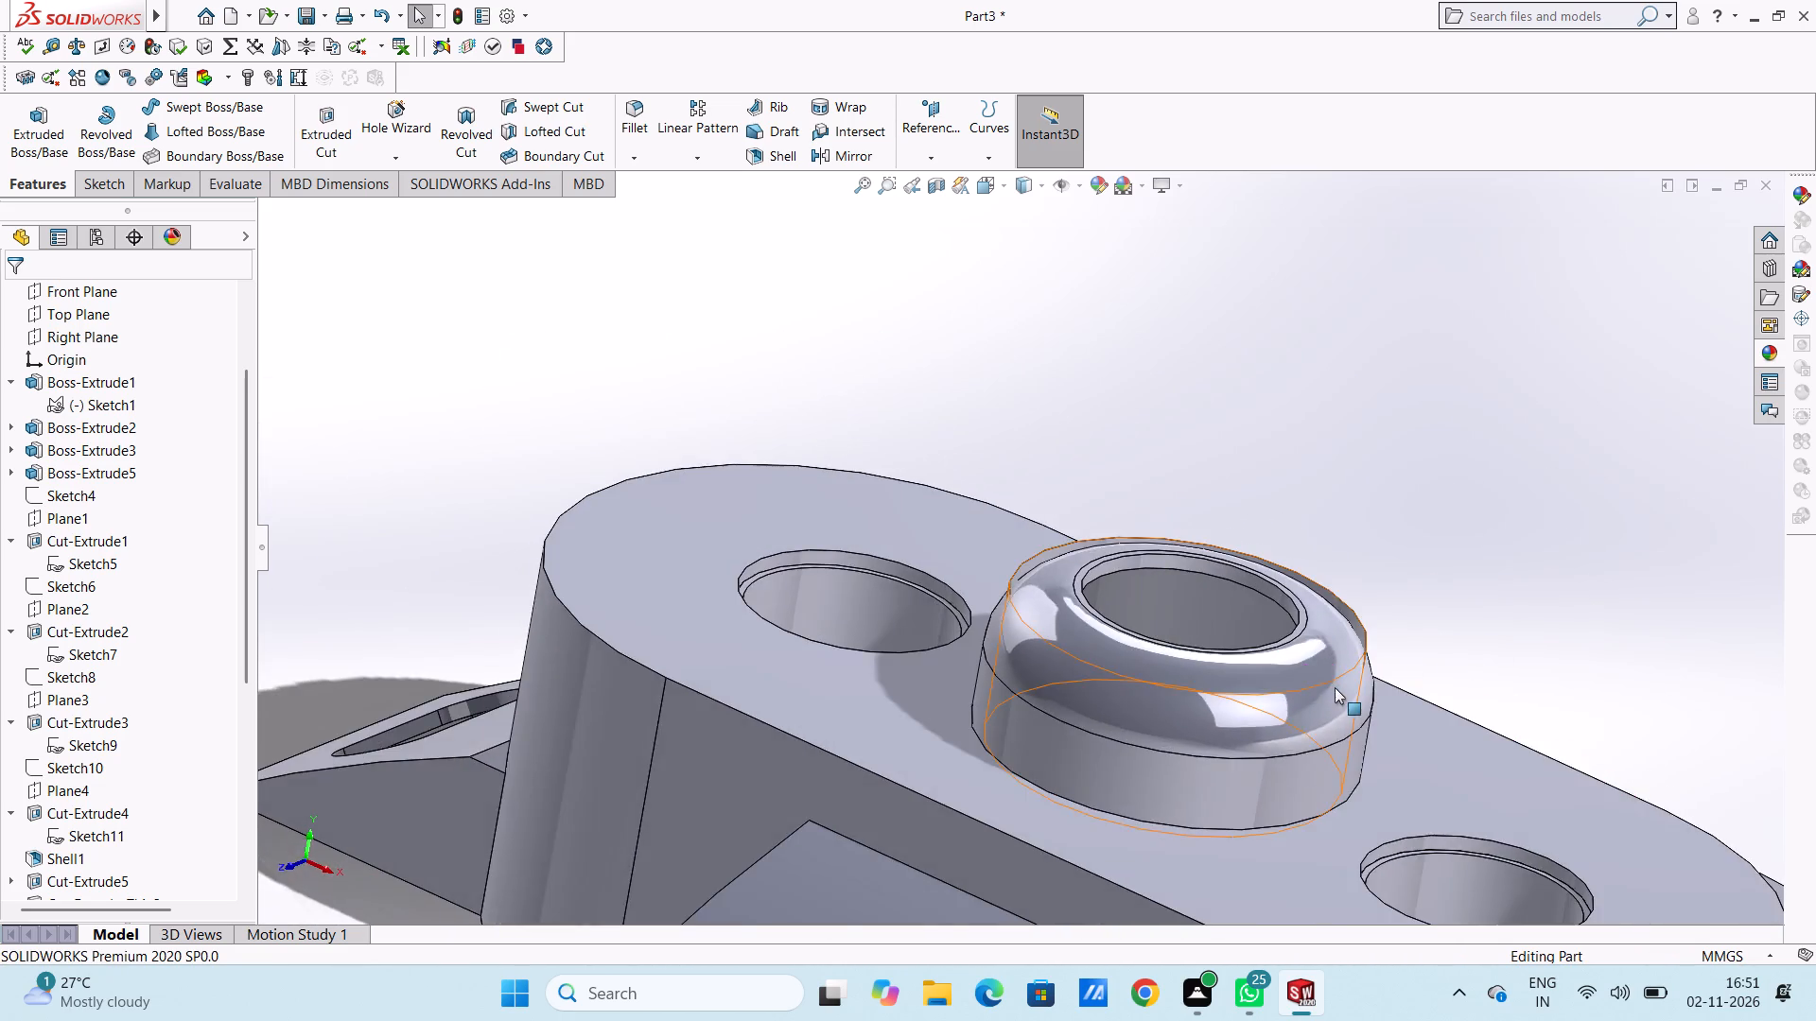
scroll(1335, 686, "up", 4)
middle_click_drag(1281, 686, 1280, 751)
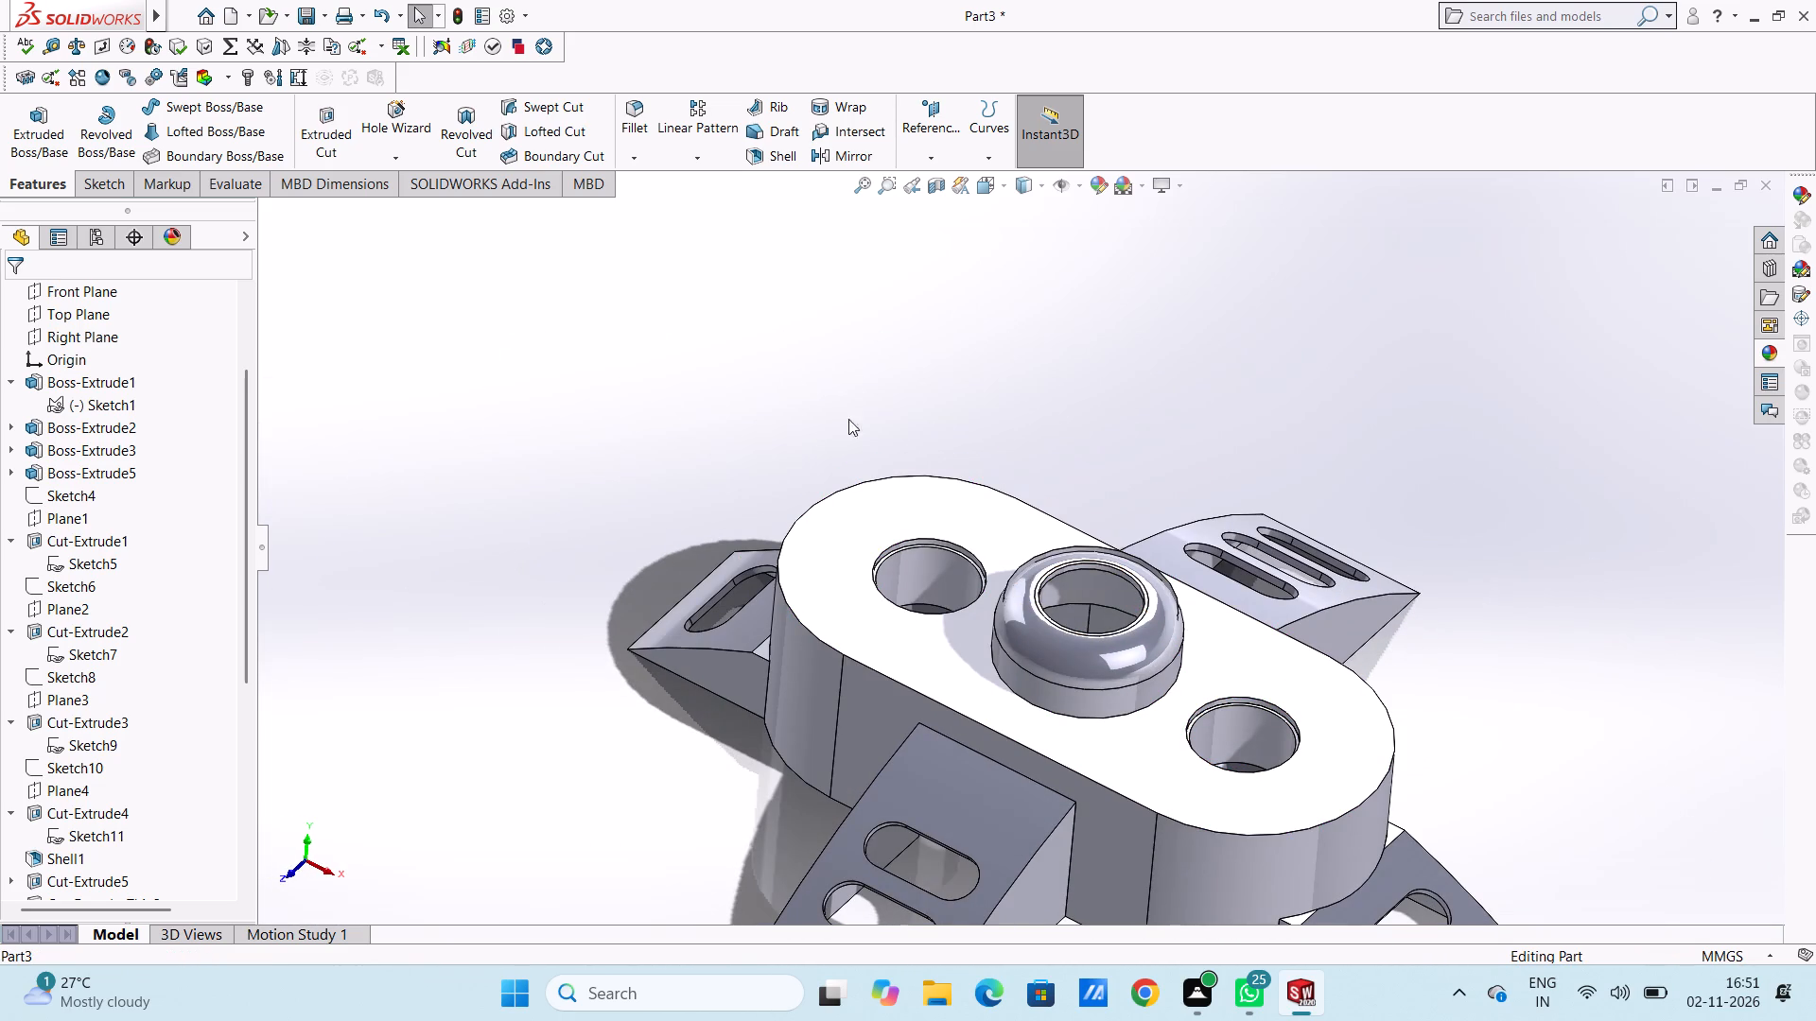
Fillet the central boss's outer base edge and the matching underside edge of its recess with a 10 mm radius.
left_click(632, 104)
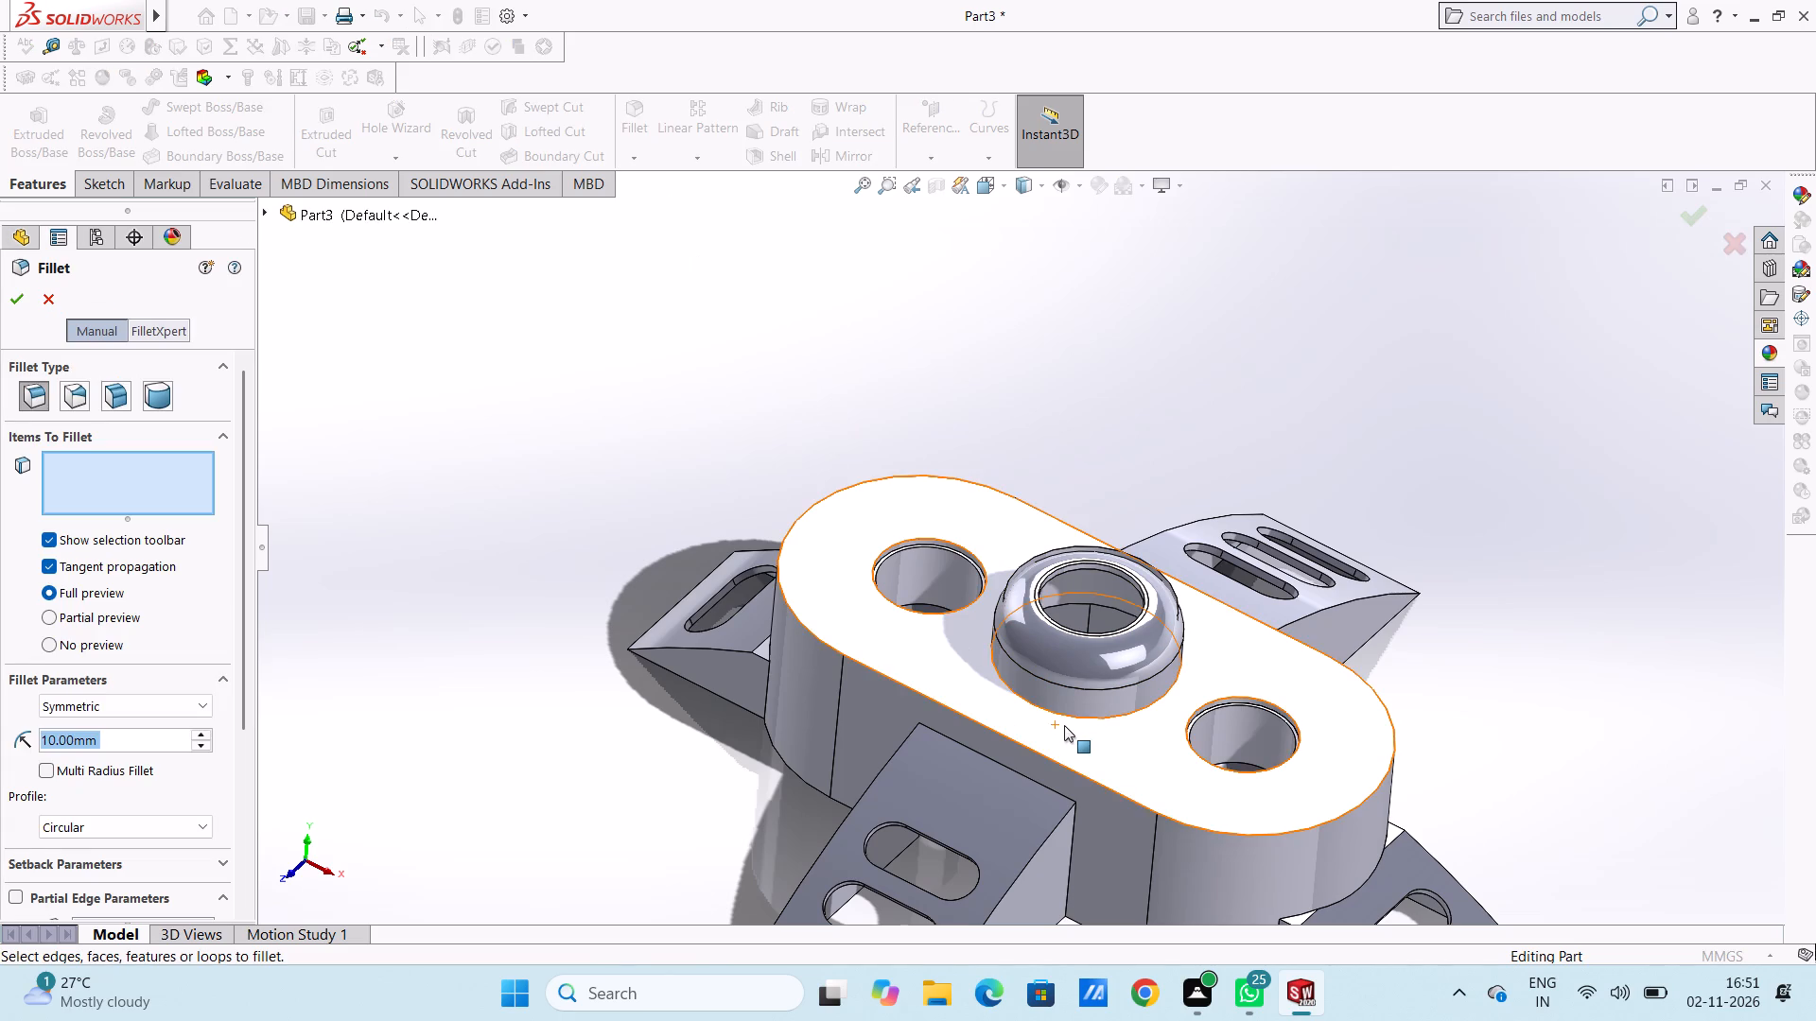
left_click(1071, 717)
scroll(1073, 717, "up", 5)
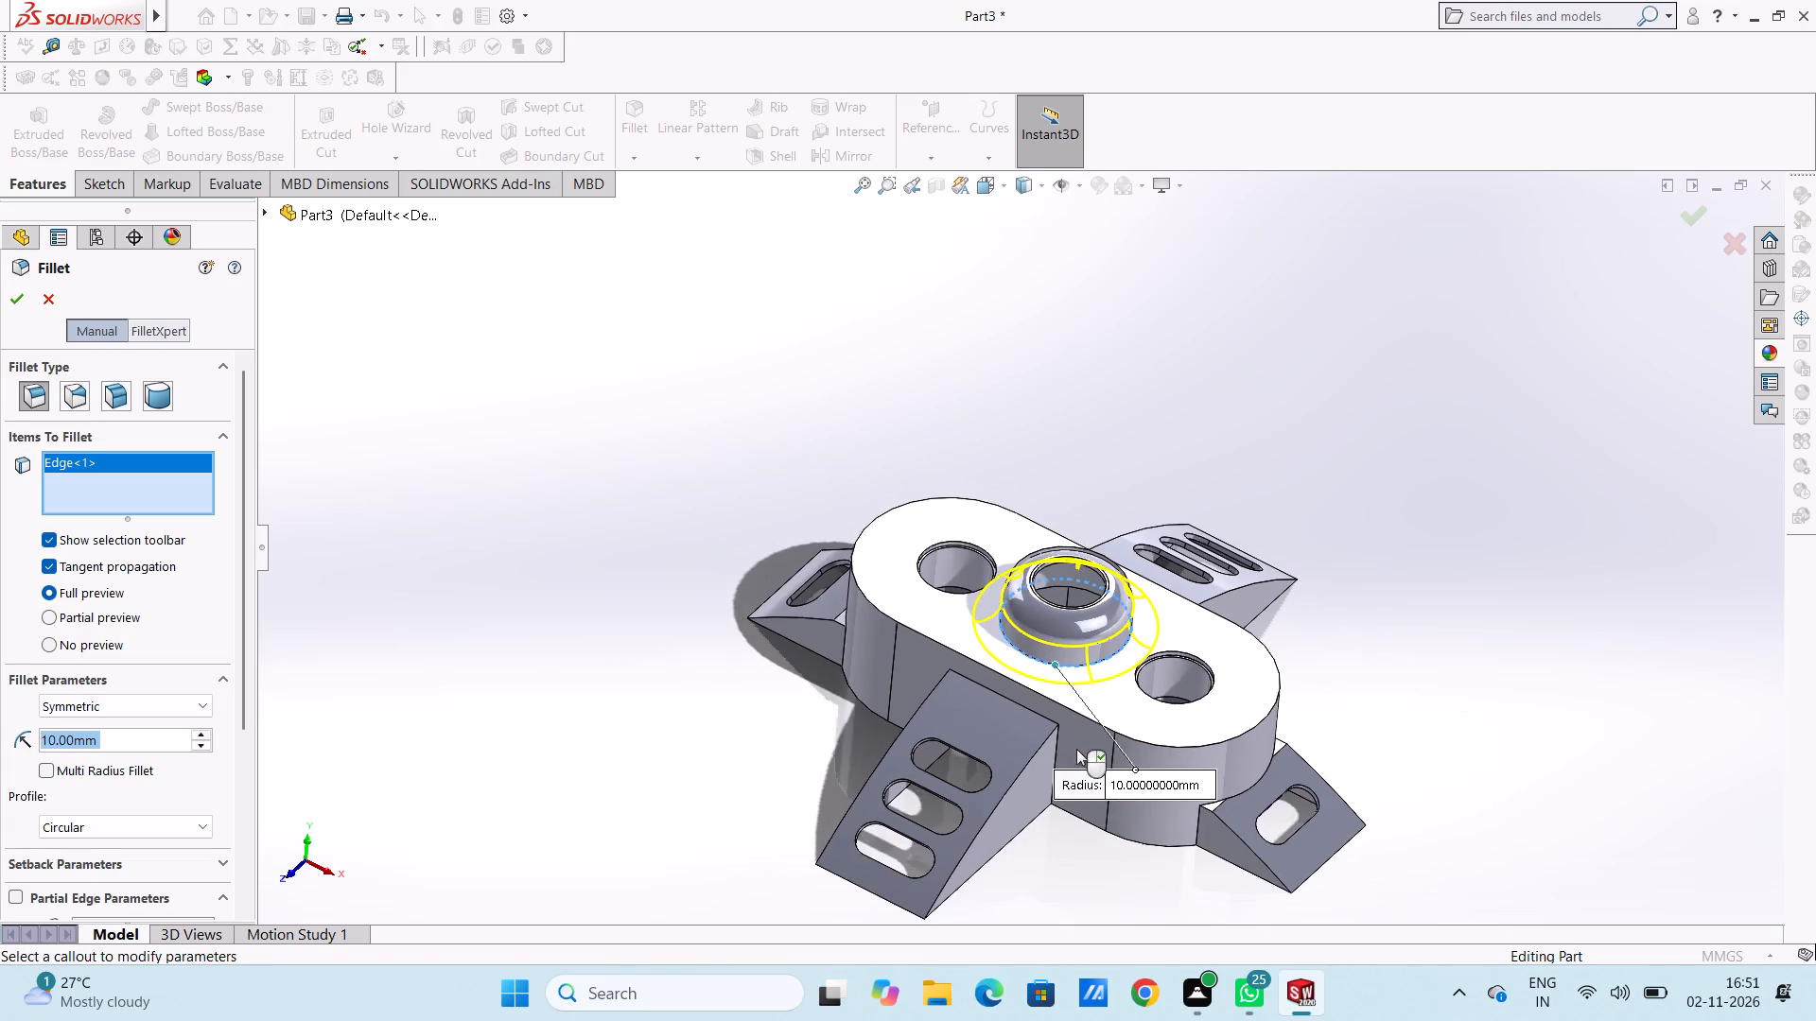
middle_click_drag(1076, 753, 1070, 634)
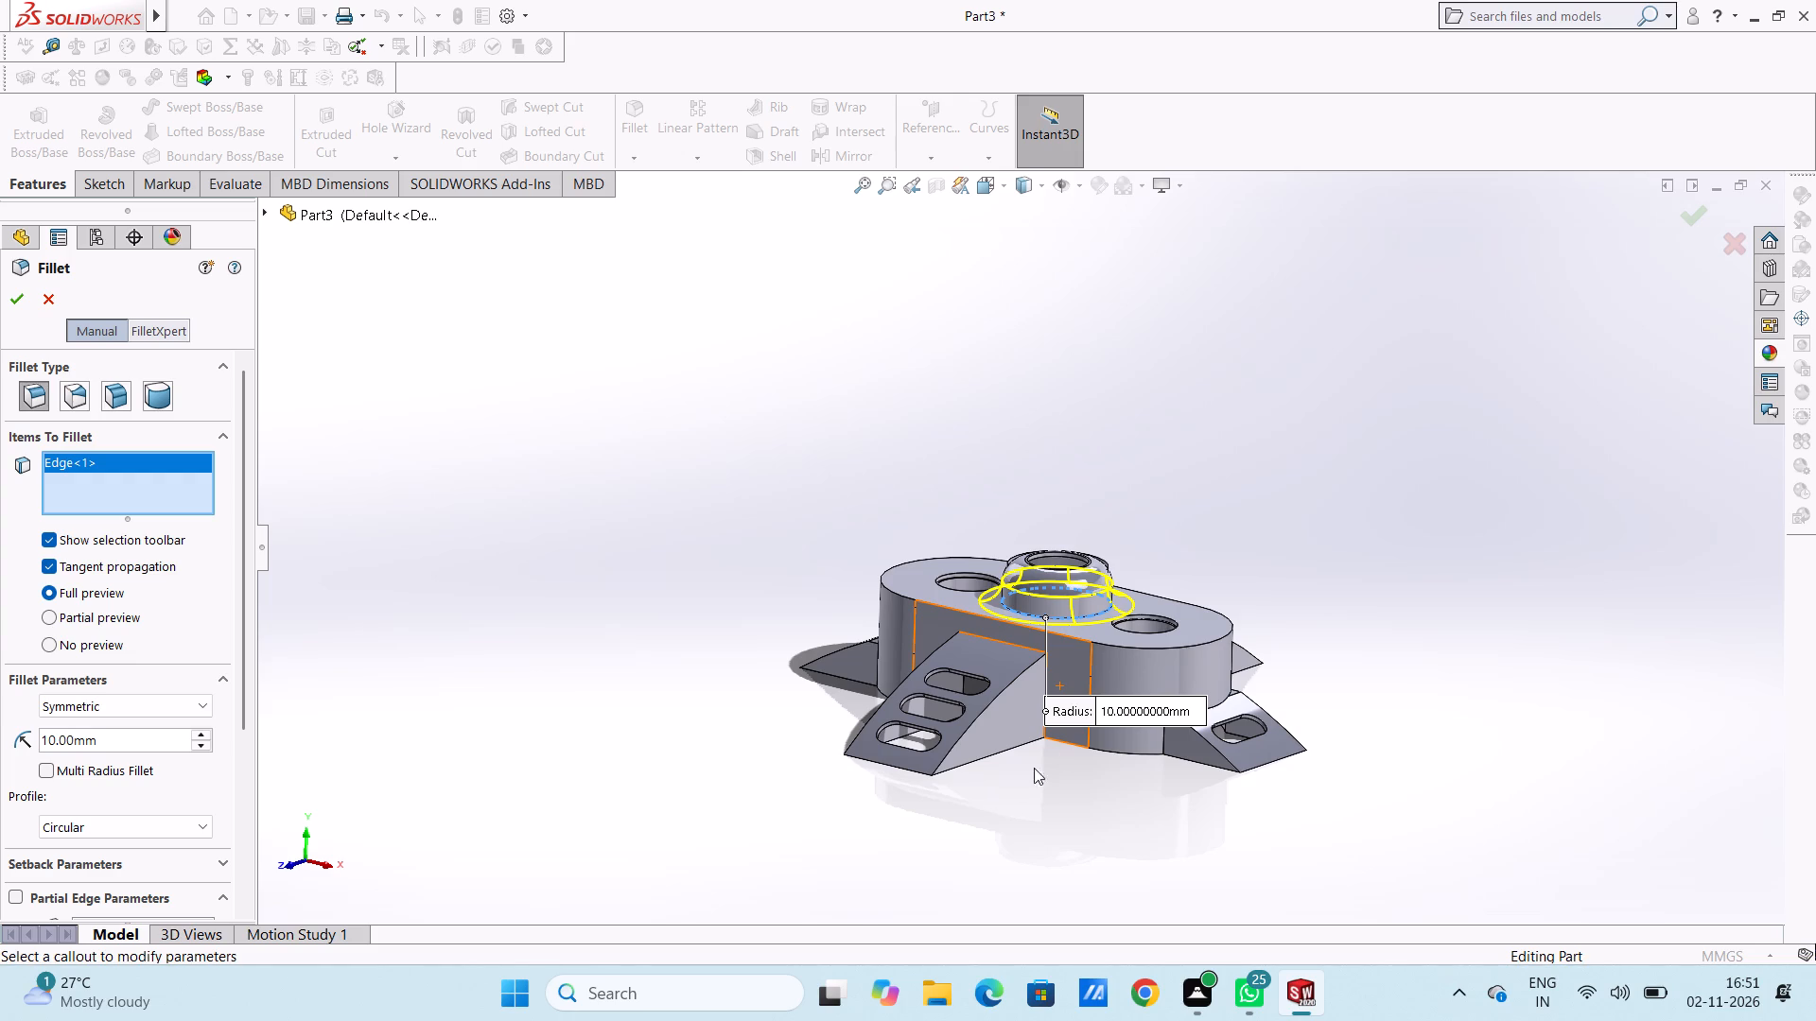
left_click(1168, 649)
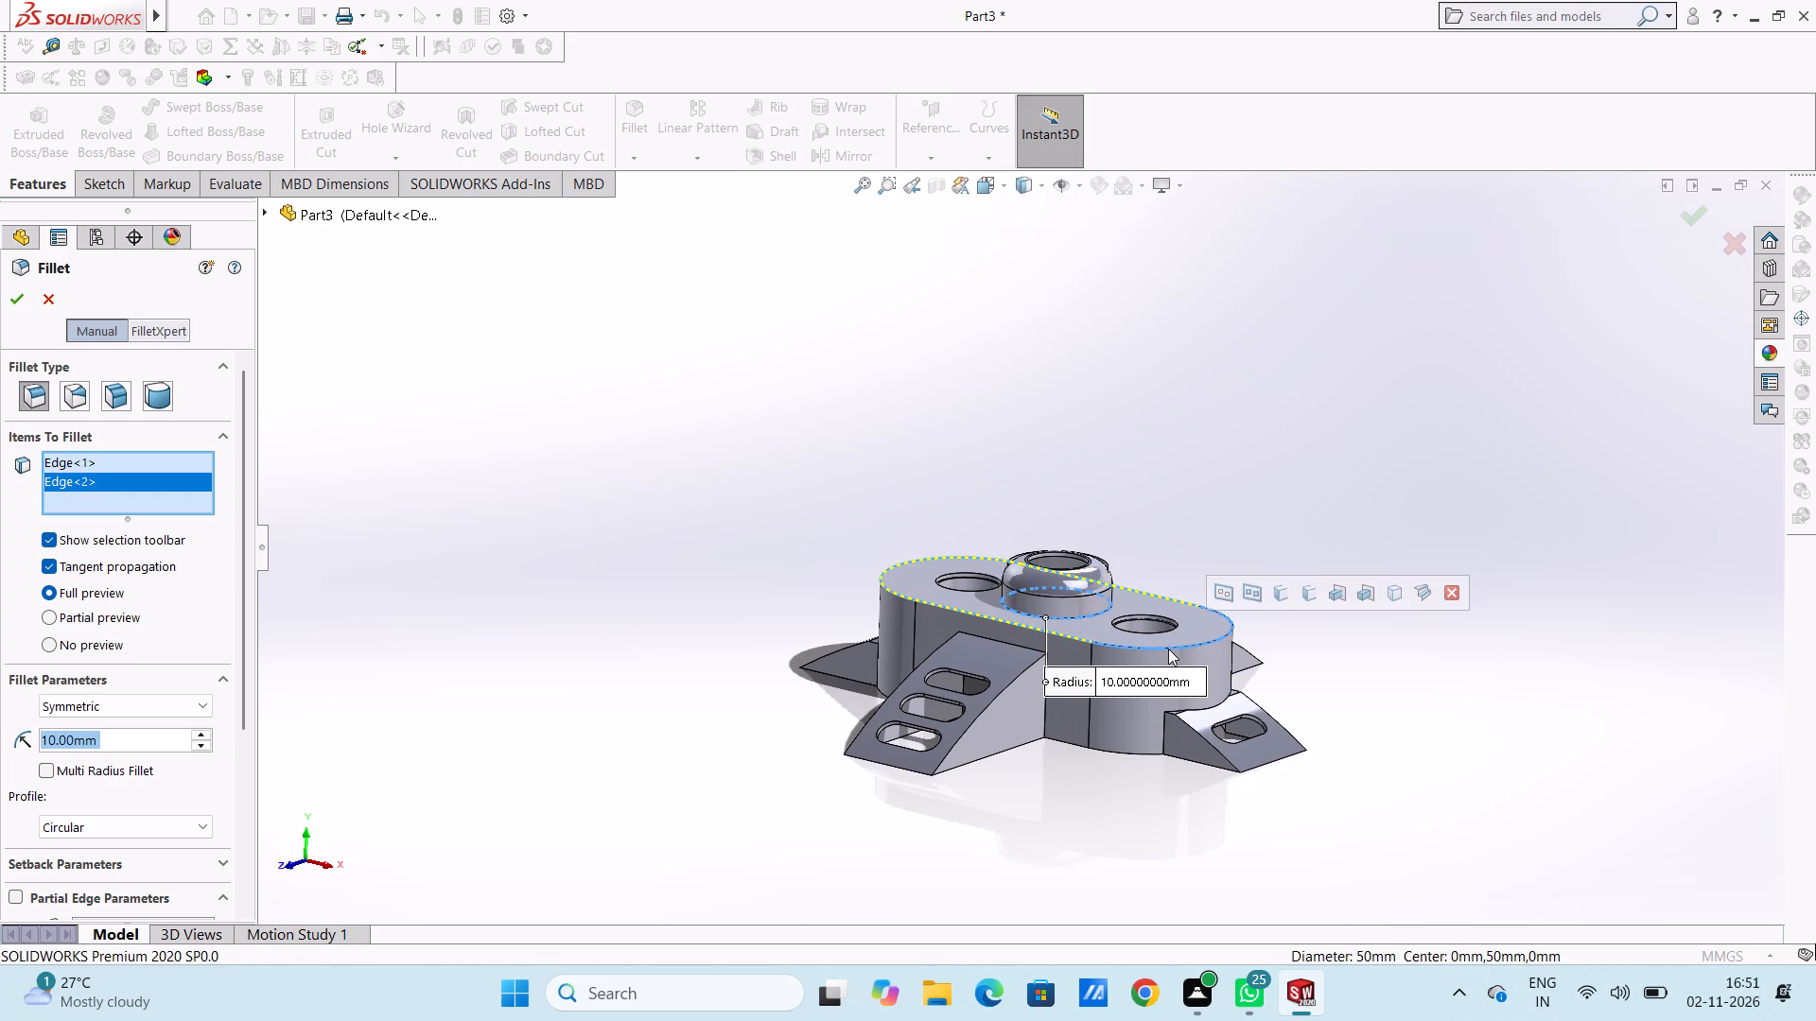
left_click(1168, 649)
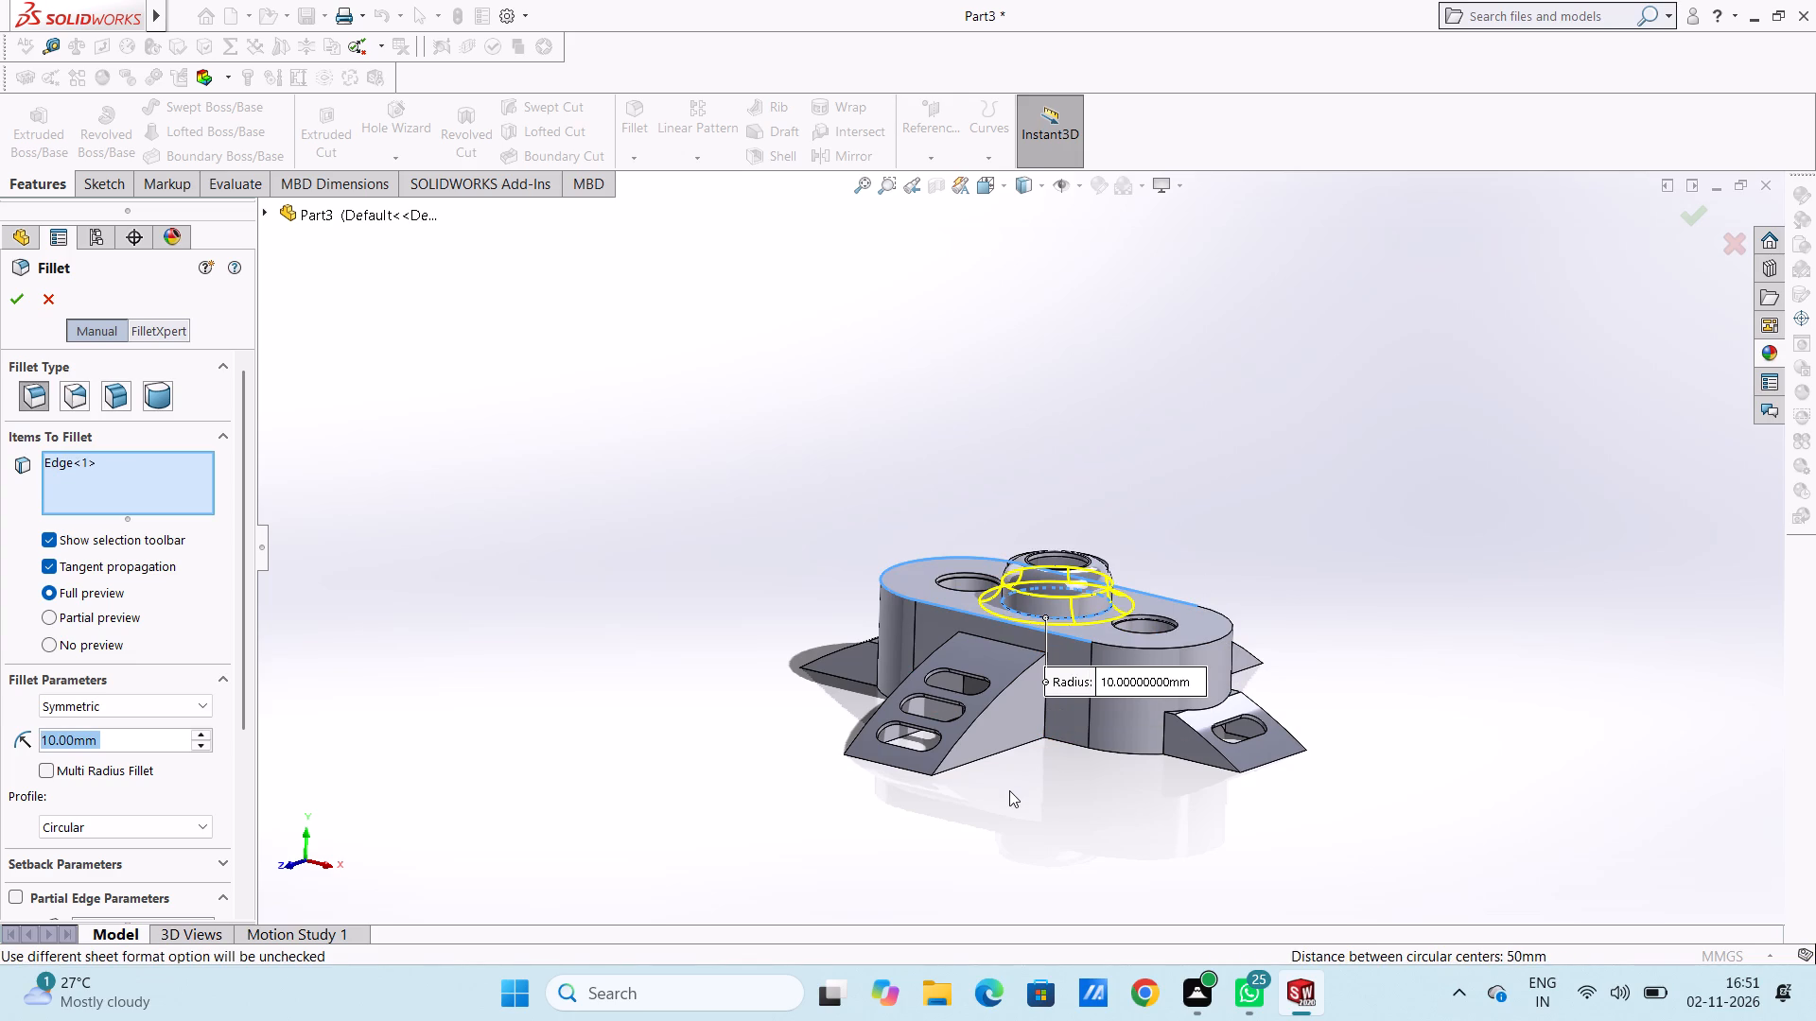
left_click(946, 756)
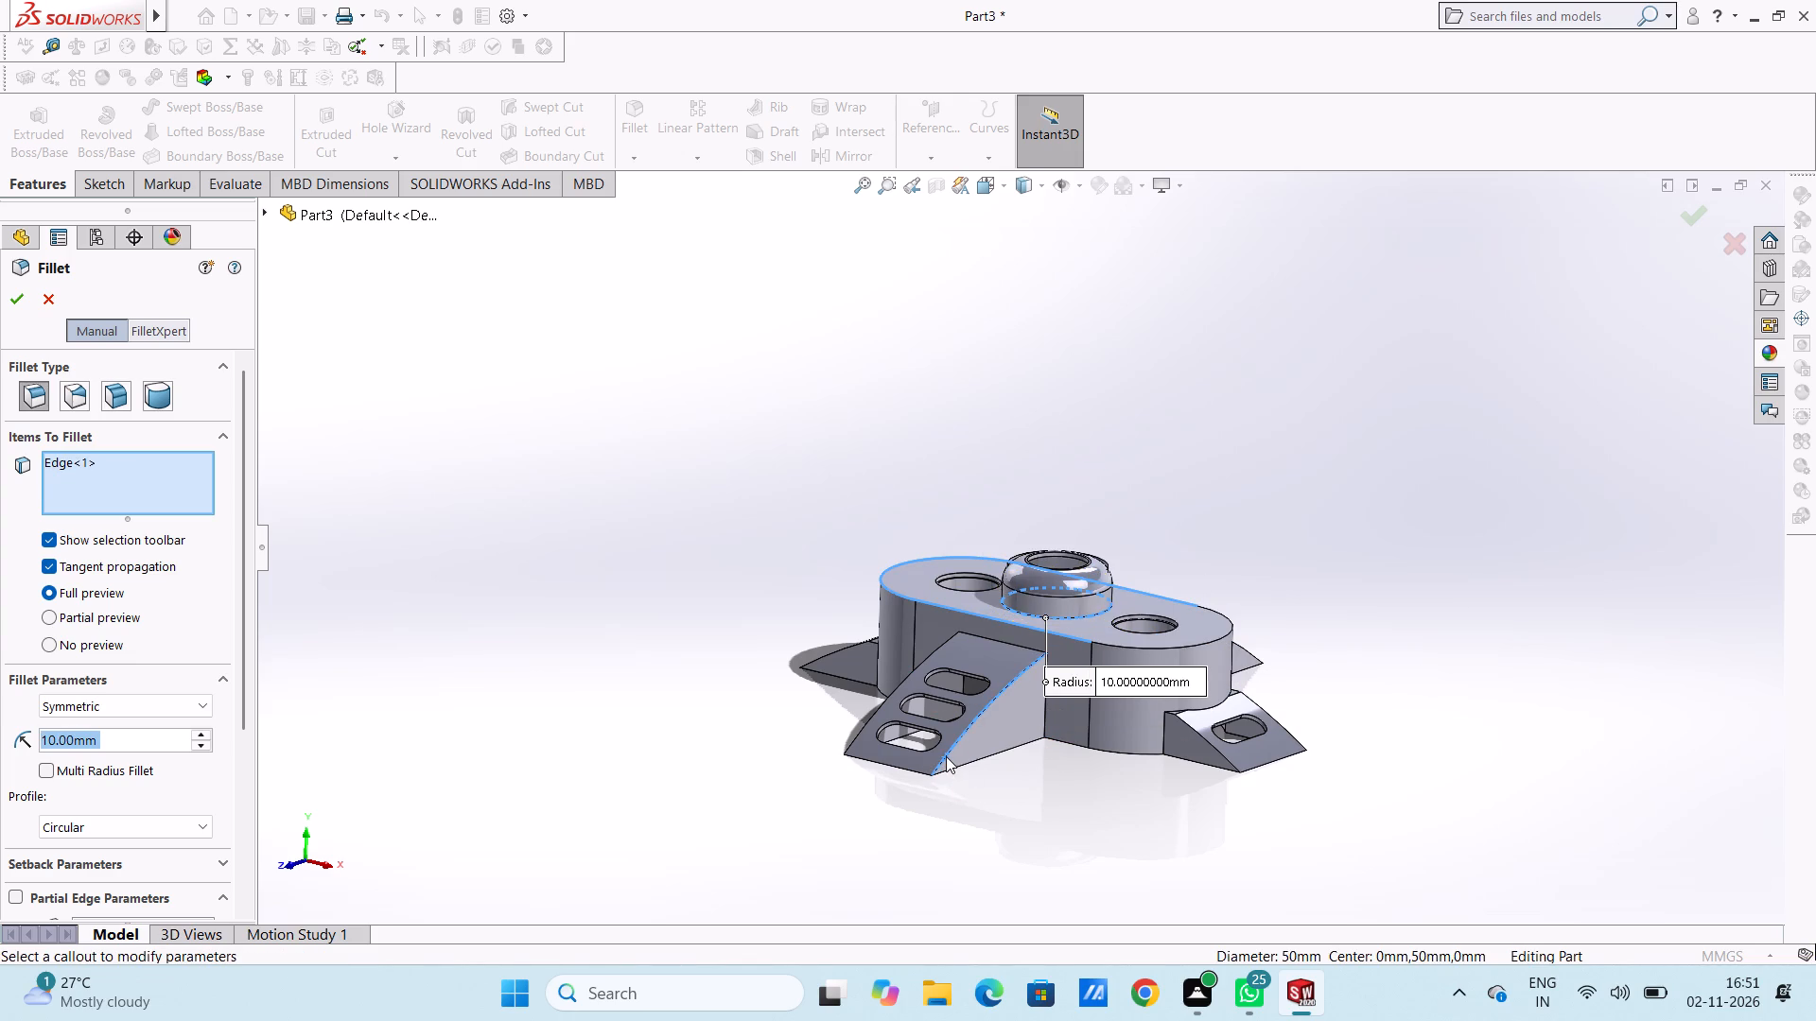
left_click(946, 756)
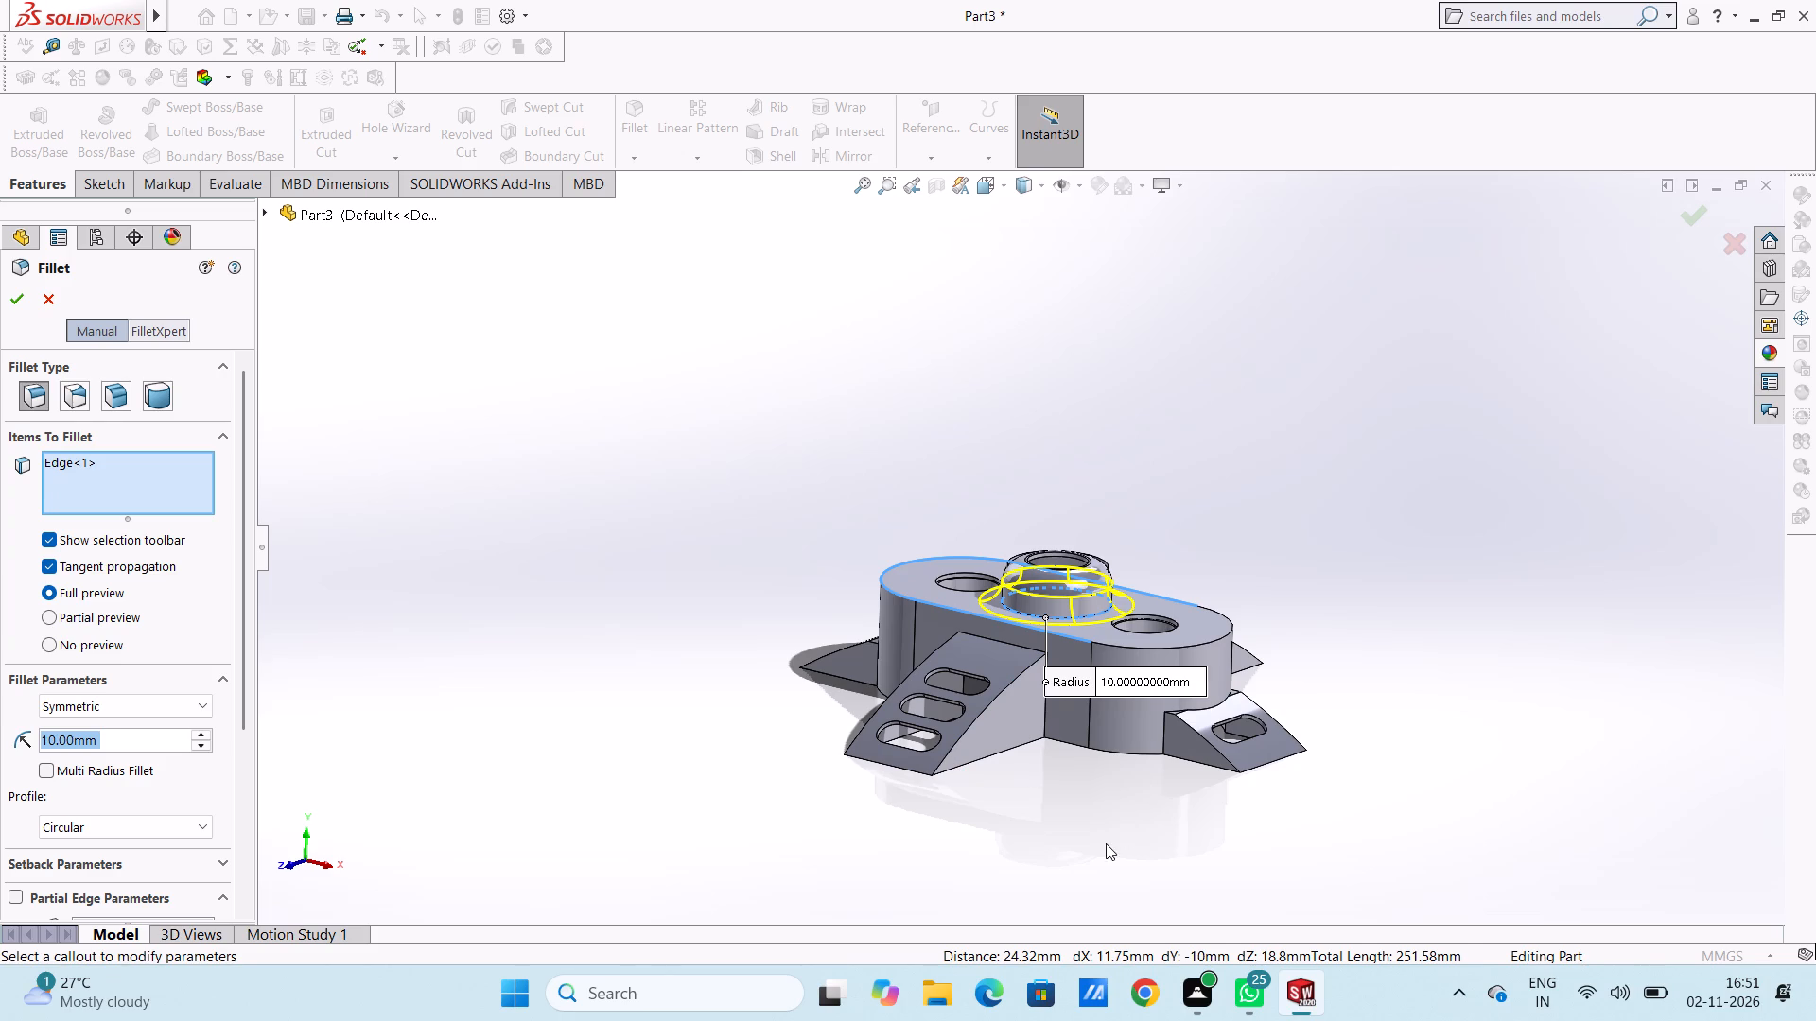
middle_click_drag(1106, 843, 1119, 505)
middle_click_drag(1074, 703, 1004, 677)
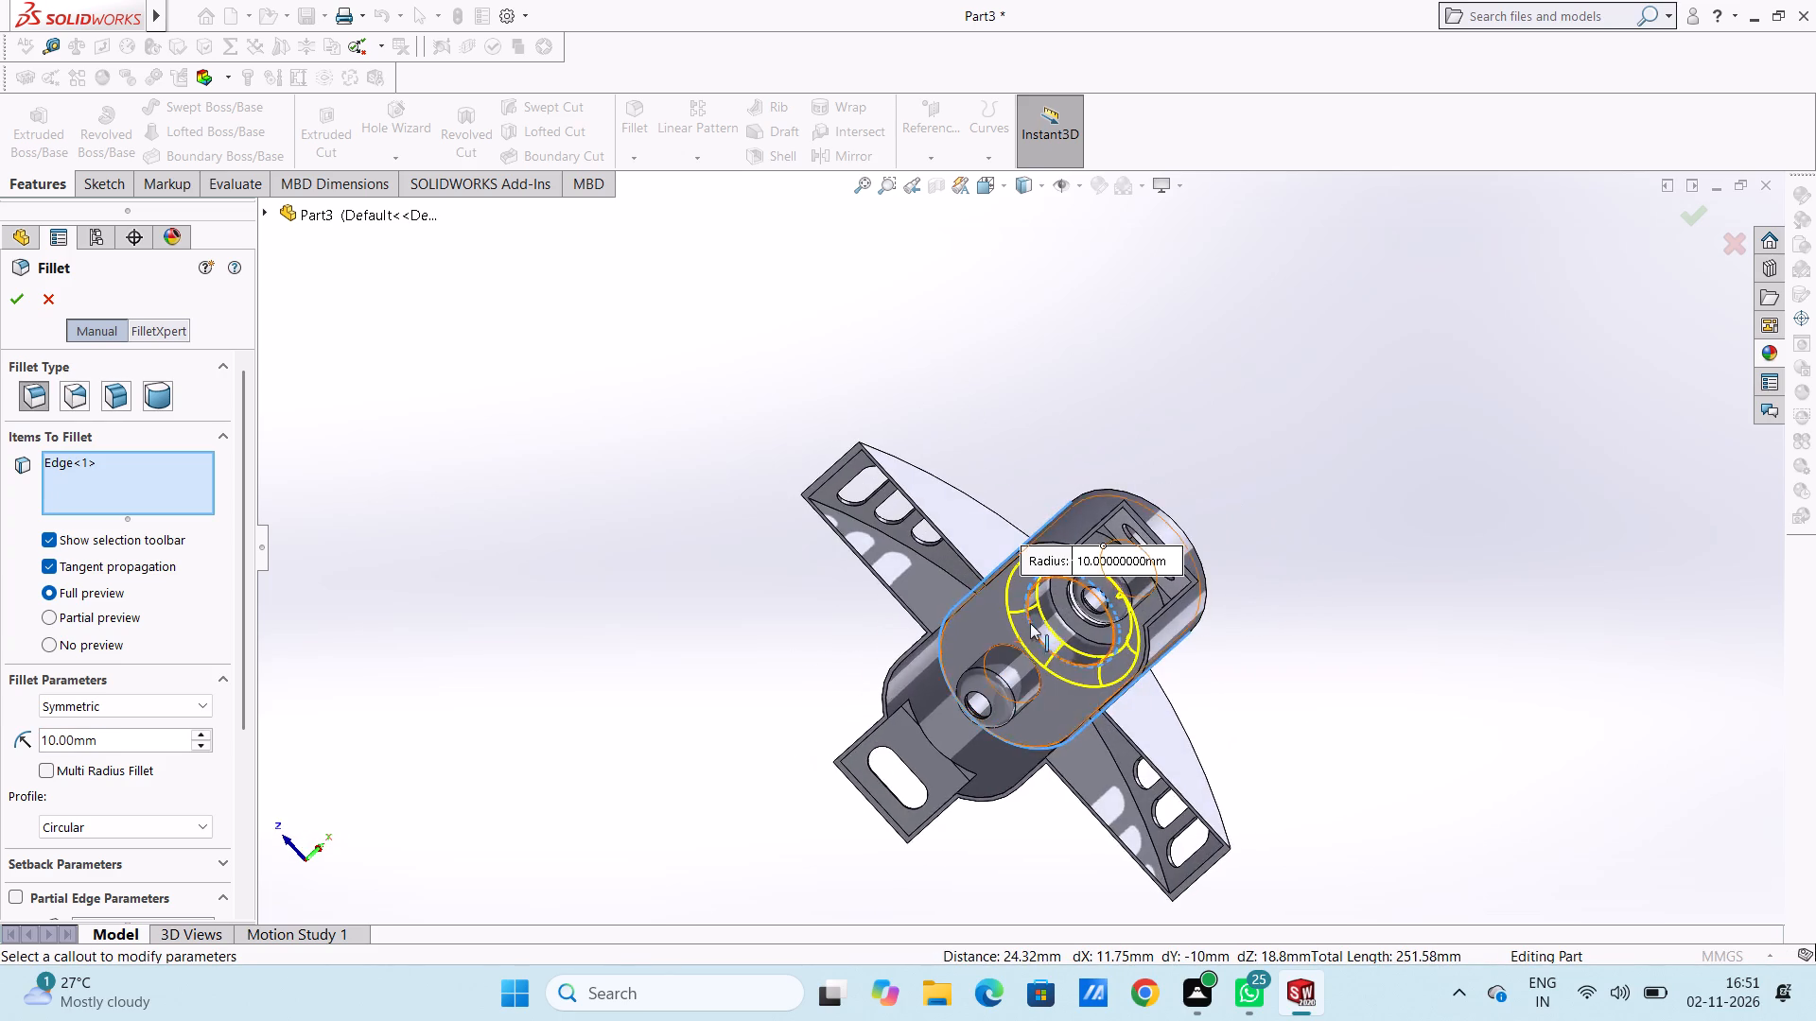
scroll(1043, 624, "down", 10)
middle_click_drag(1087, 620, 1153, 620)
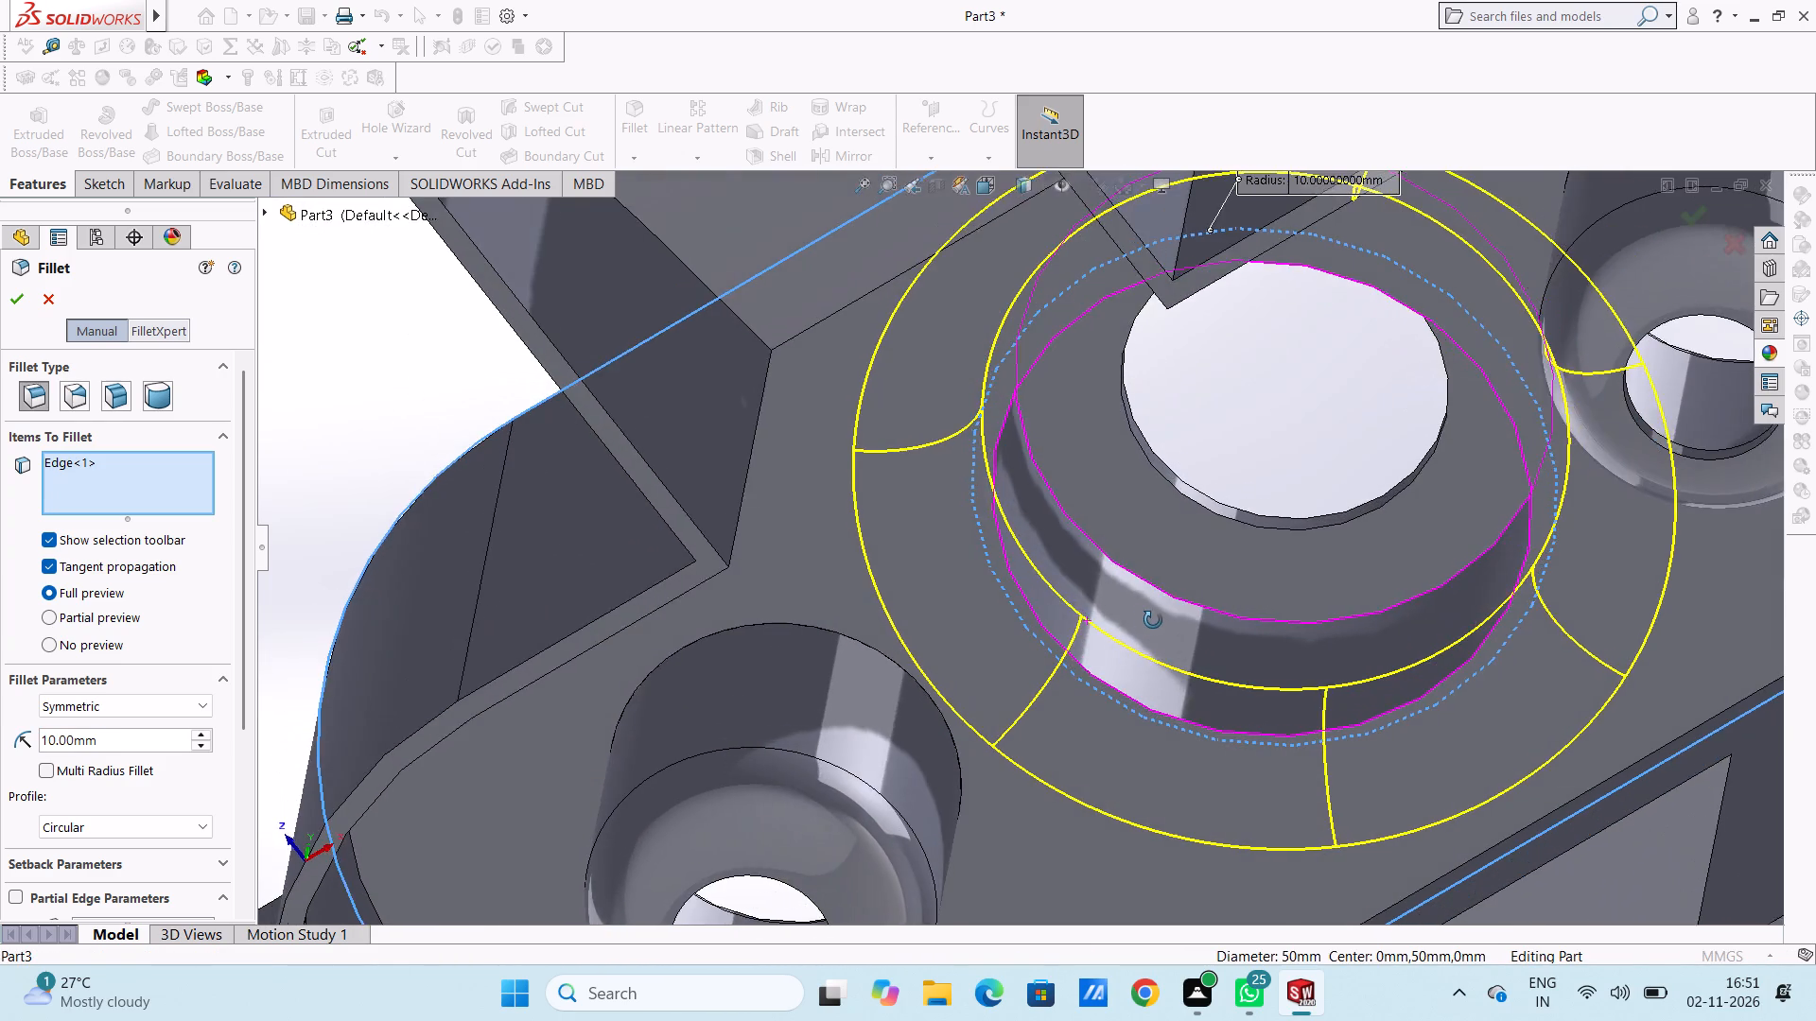
middle_click_drag(1153, 620, 1168, 616)
left_click(1039, 425)
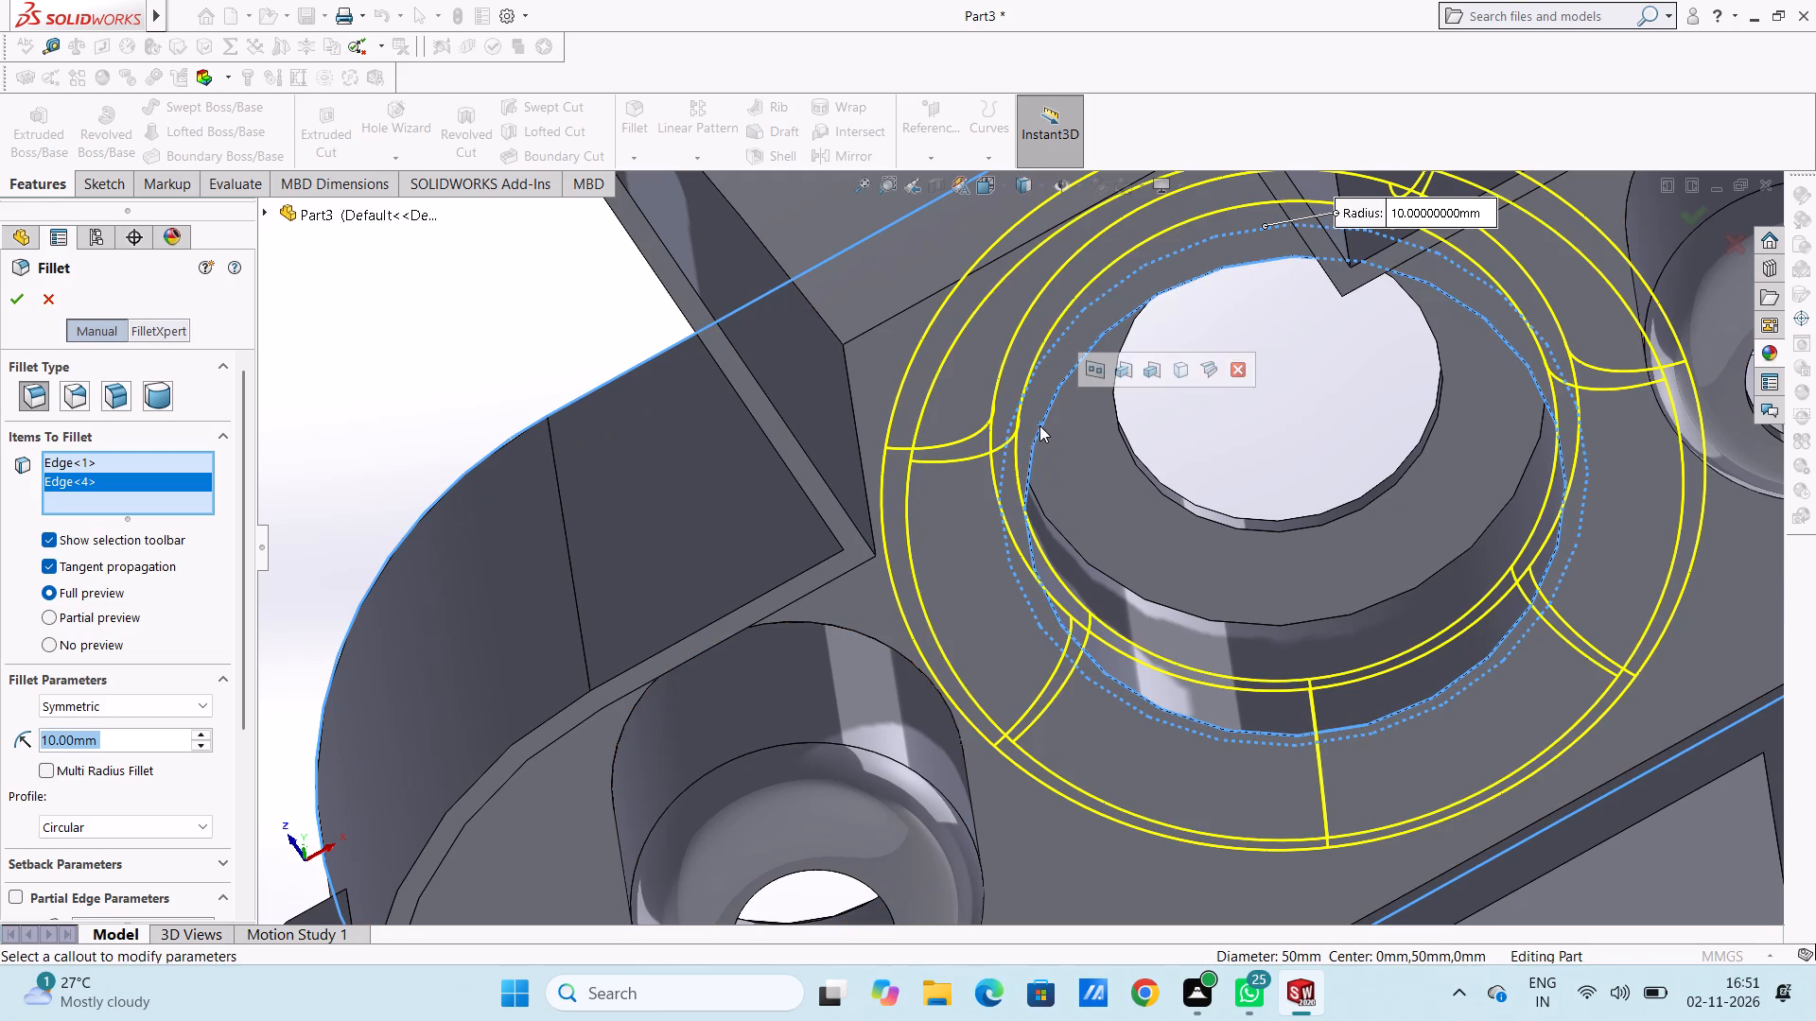
scroll(1041, 561, "up", 4)
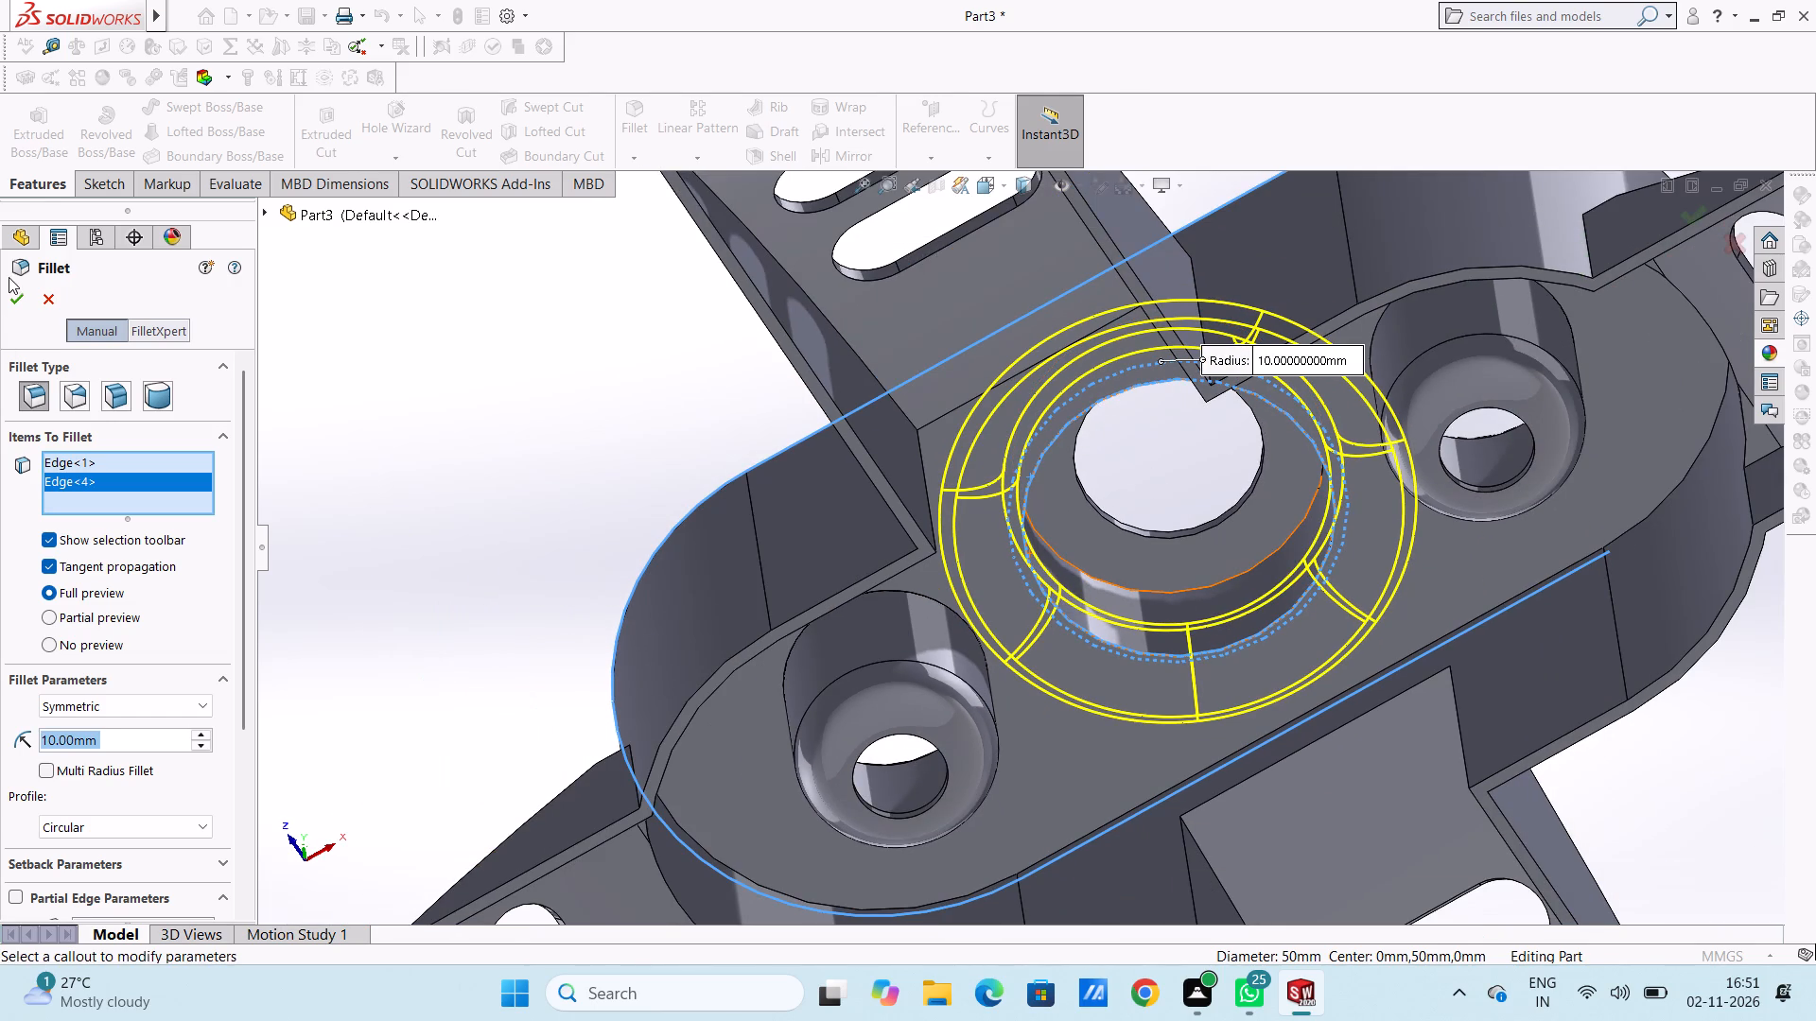
left_click(17, 296)
scroll(746, 453, "up", 5)
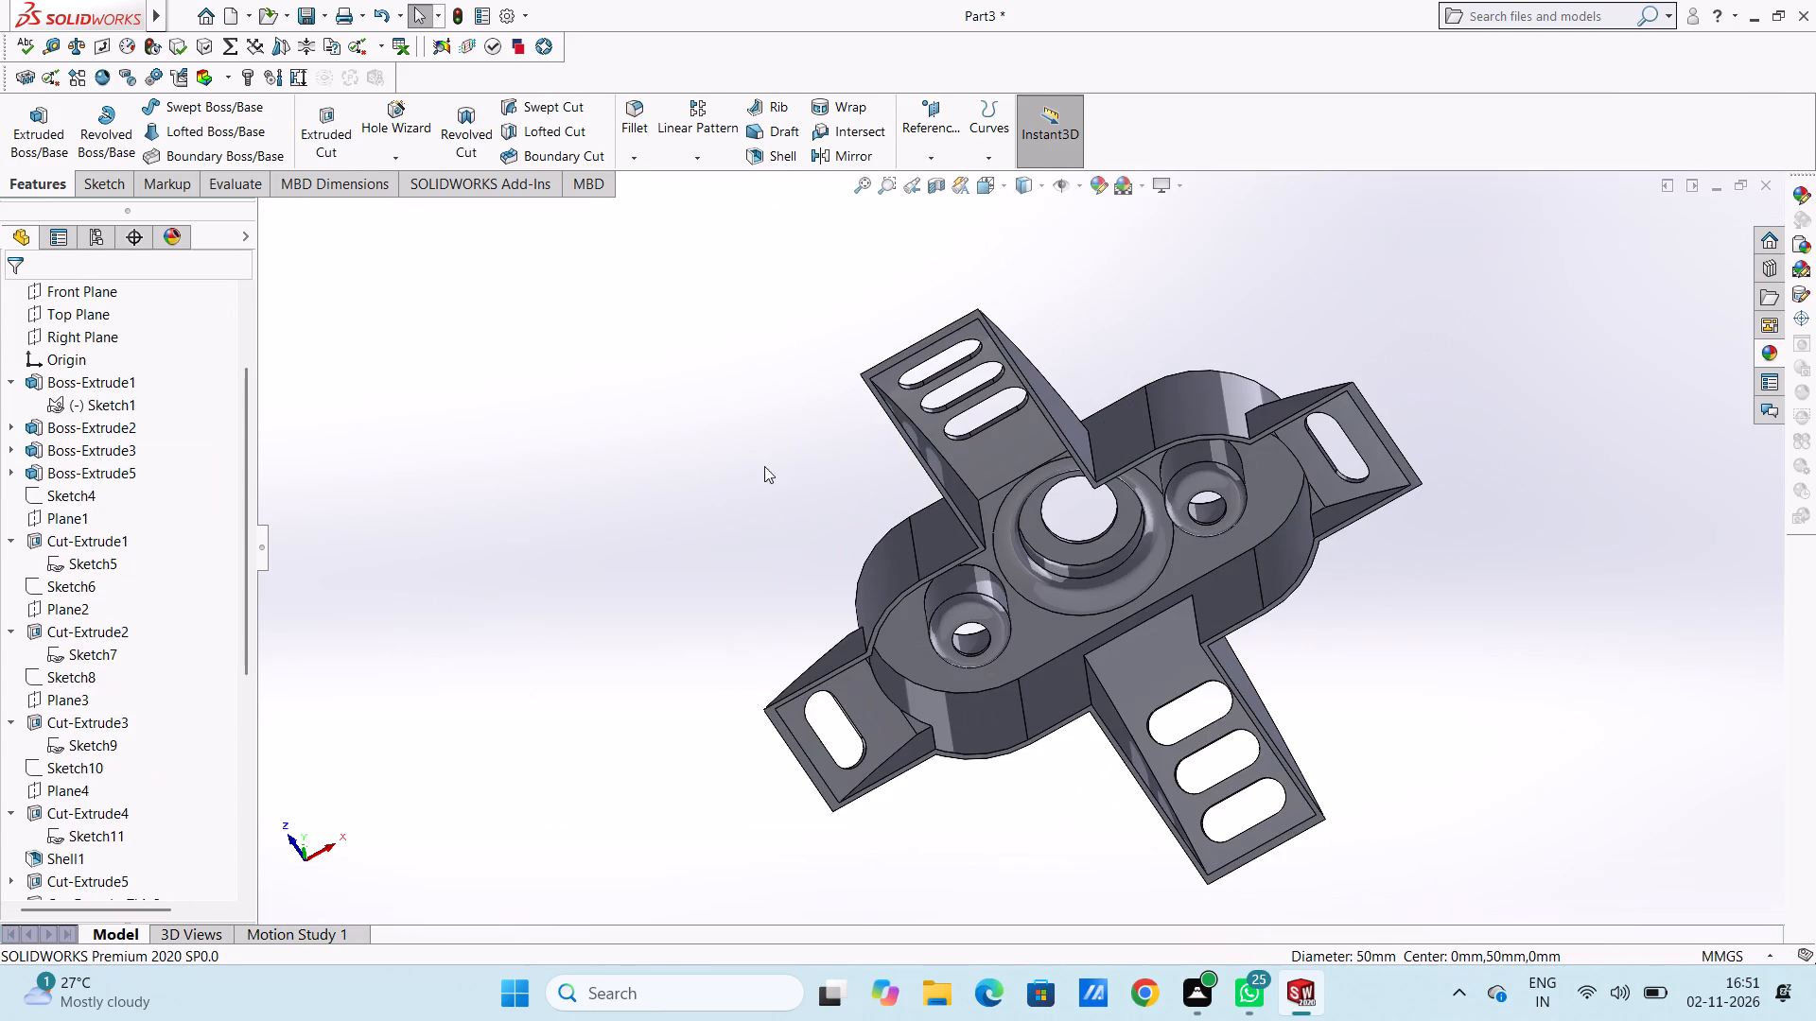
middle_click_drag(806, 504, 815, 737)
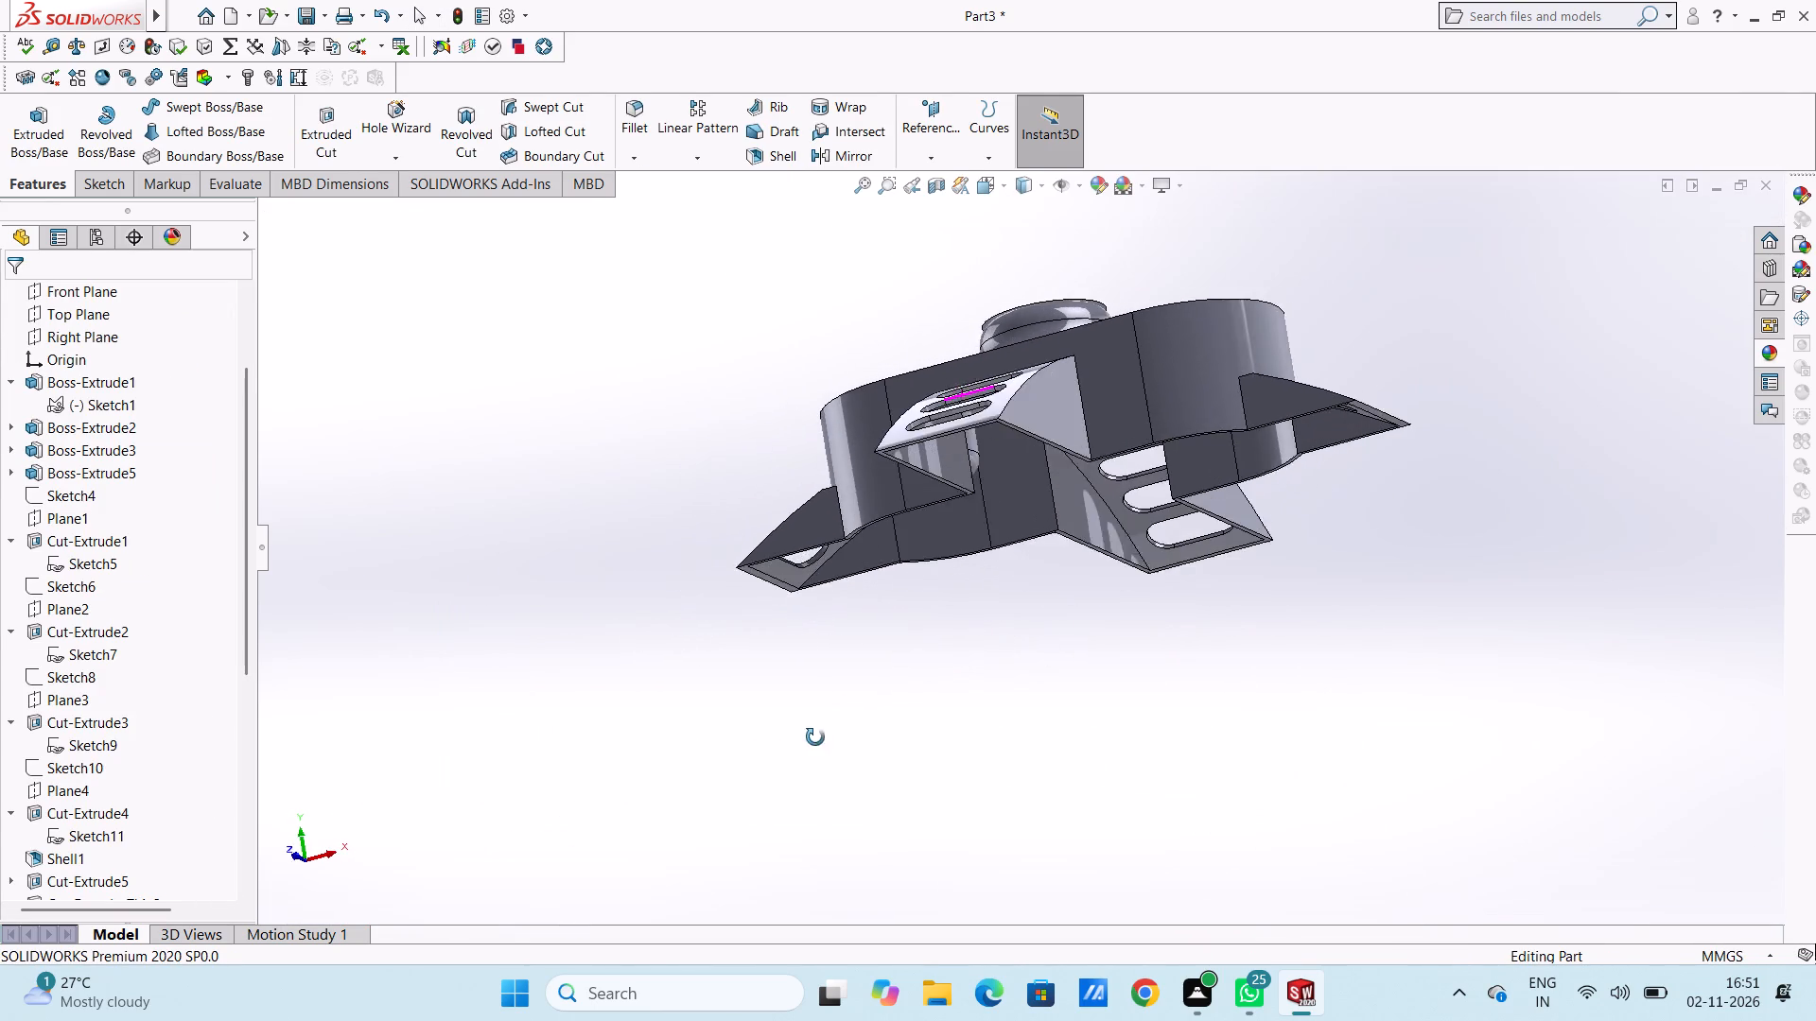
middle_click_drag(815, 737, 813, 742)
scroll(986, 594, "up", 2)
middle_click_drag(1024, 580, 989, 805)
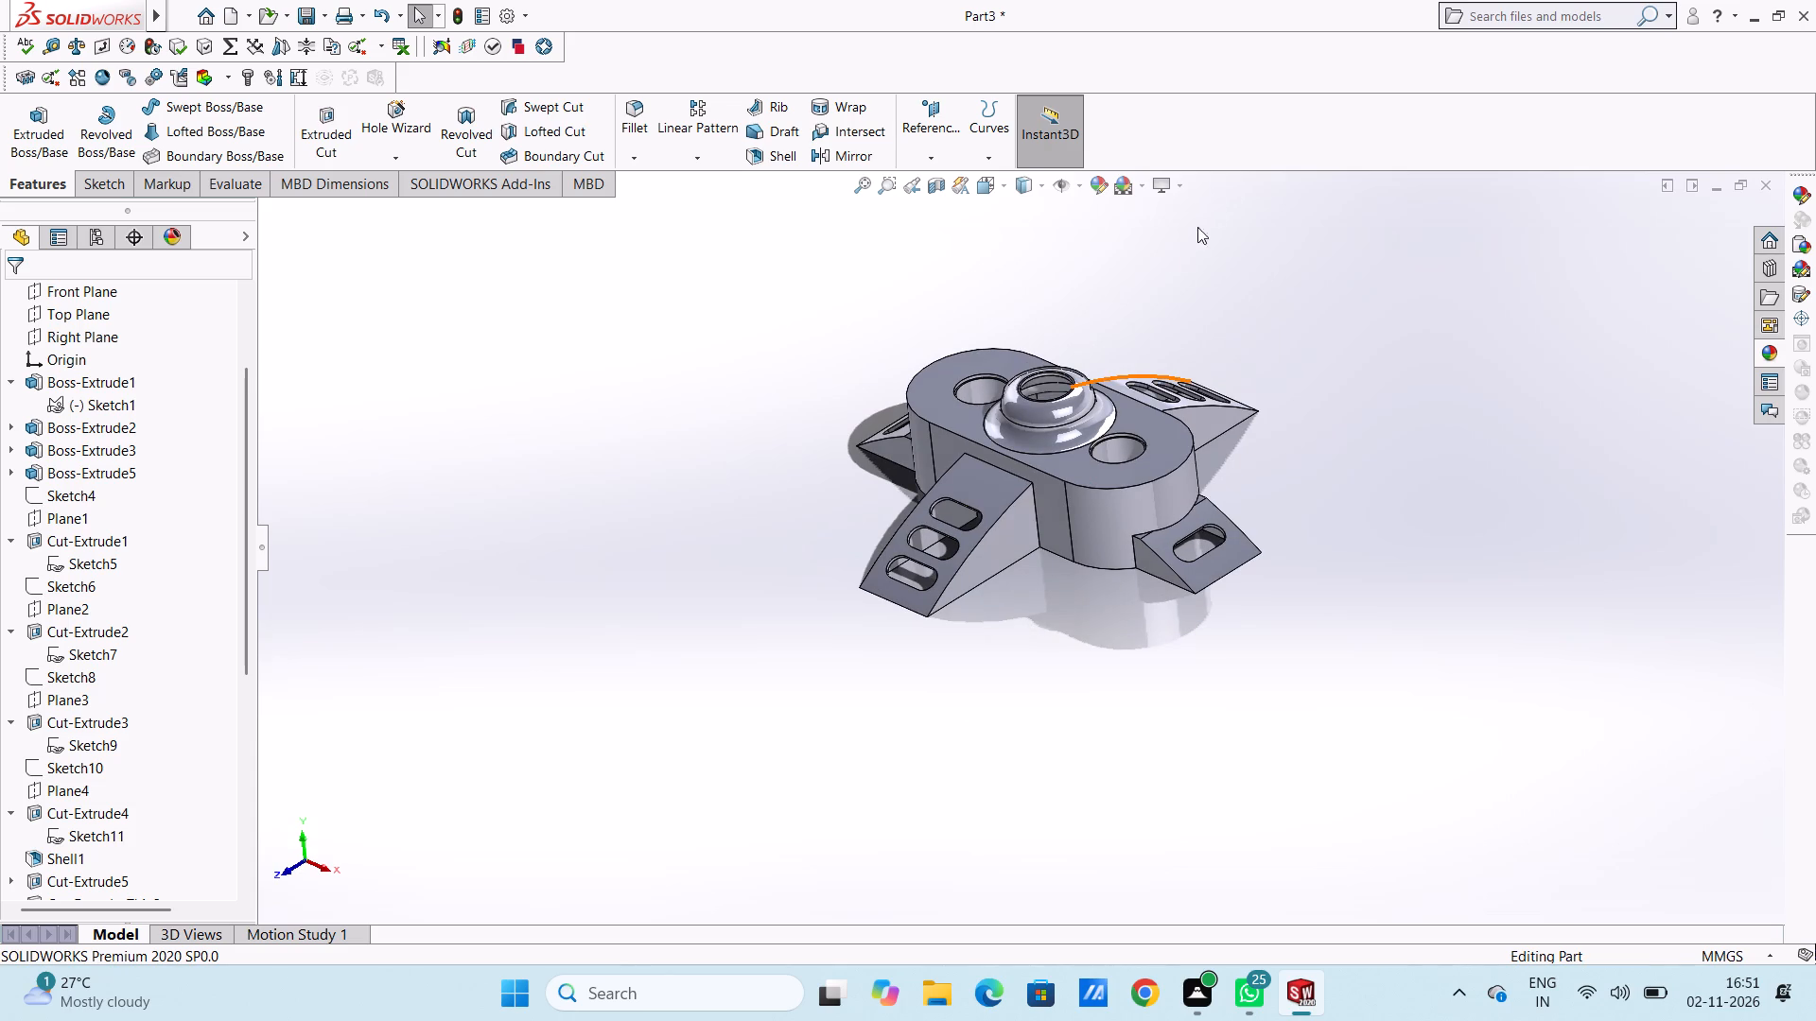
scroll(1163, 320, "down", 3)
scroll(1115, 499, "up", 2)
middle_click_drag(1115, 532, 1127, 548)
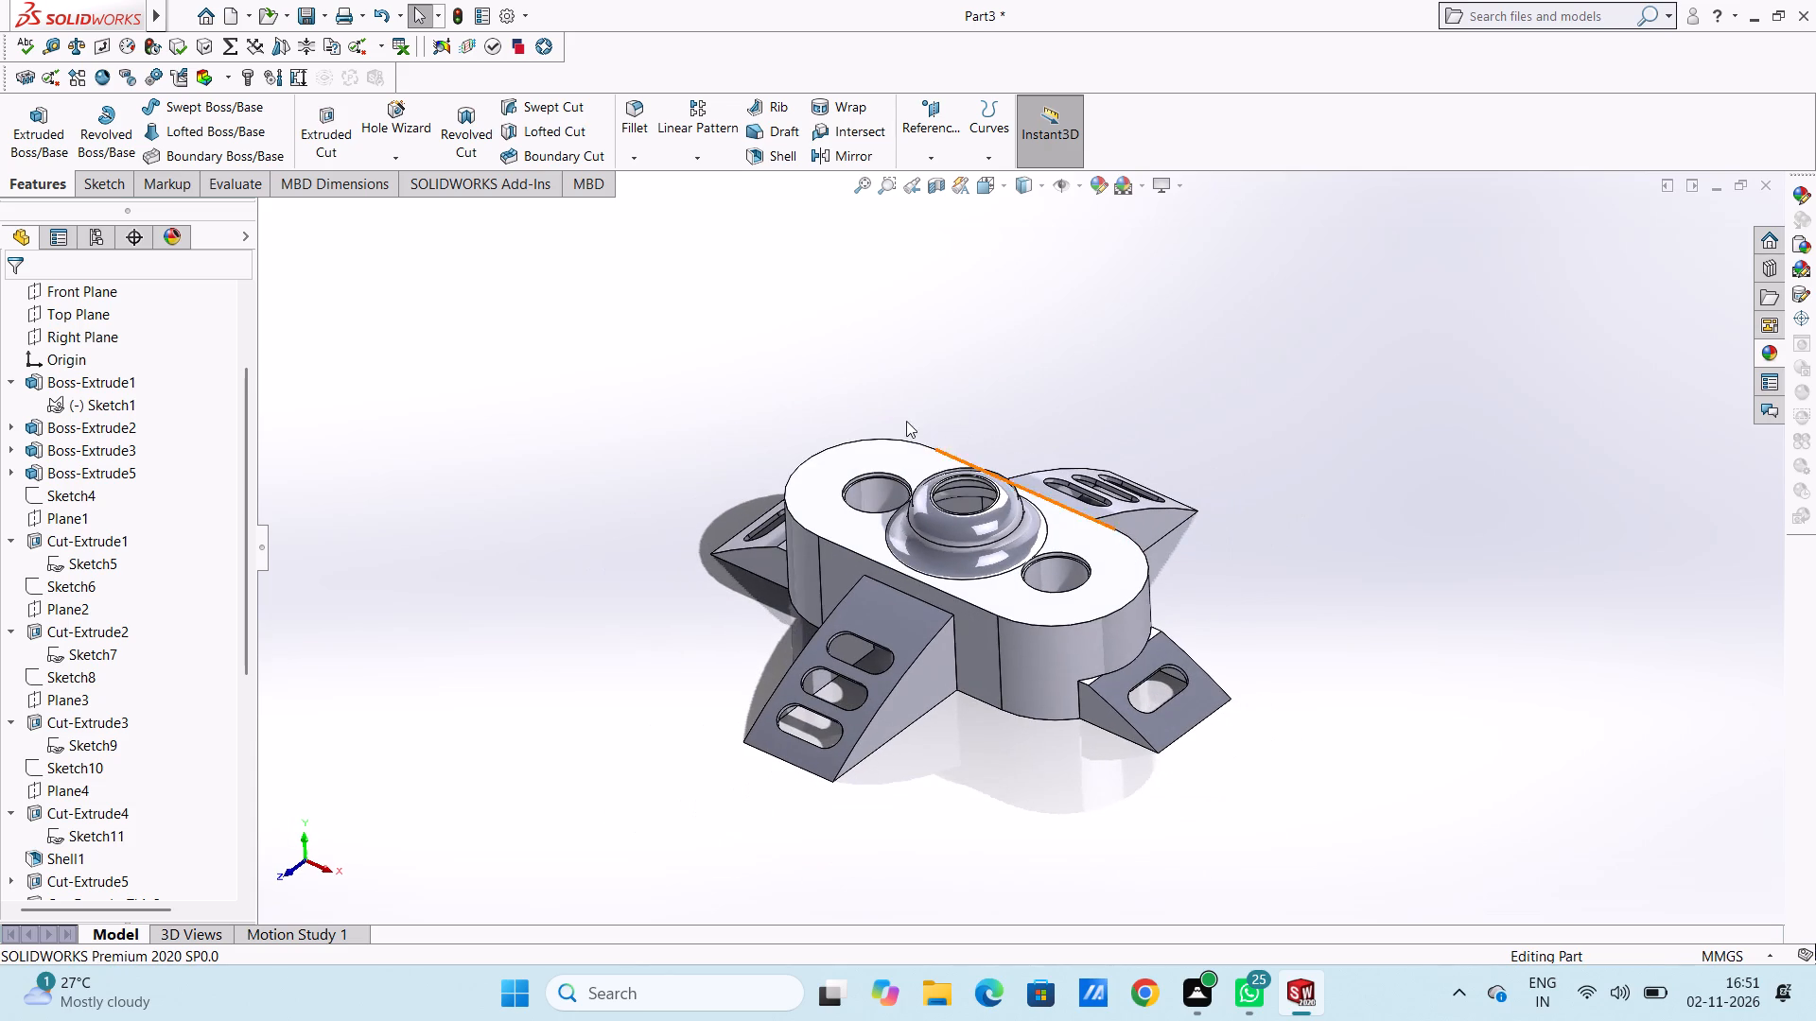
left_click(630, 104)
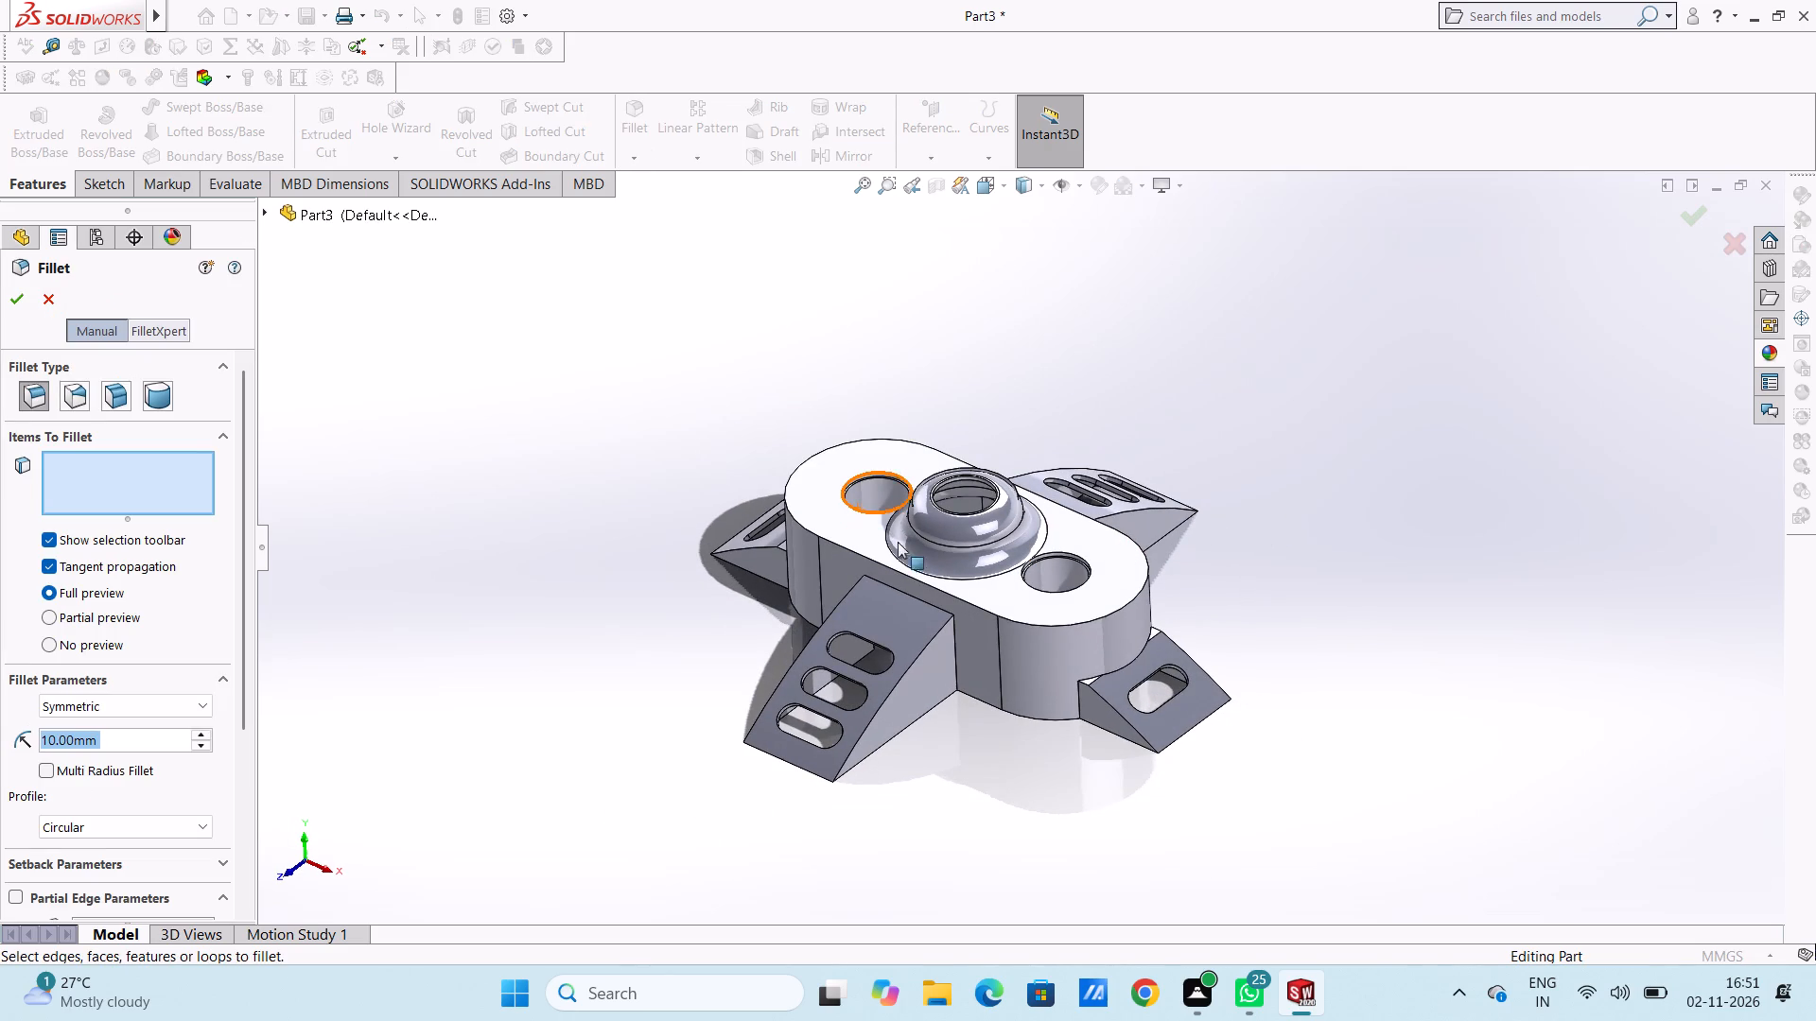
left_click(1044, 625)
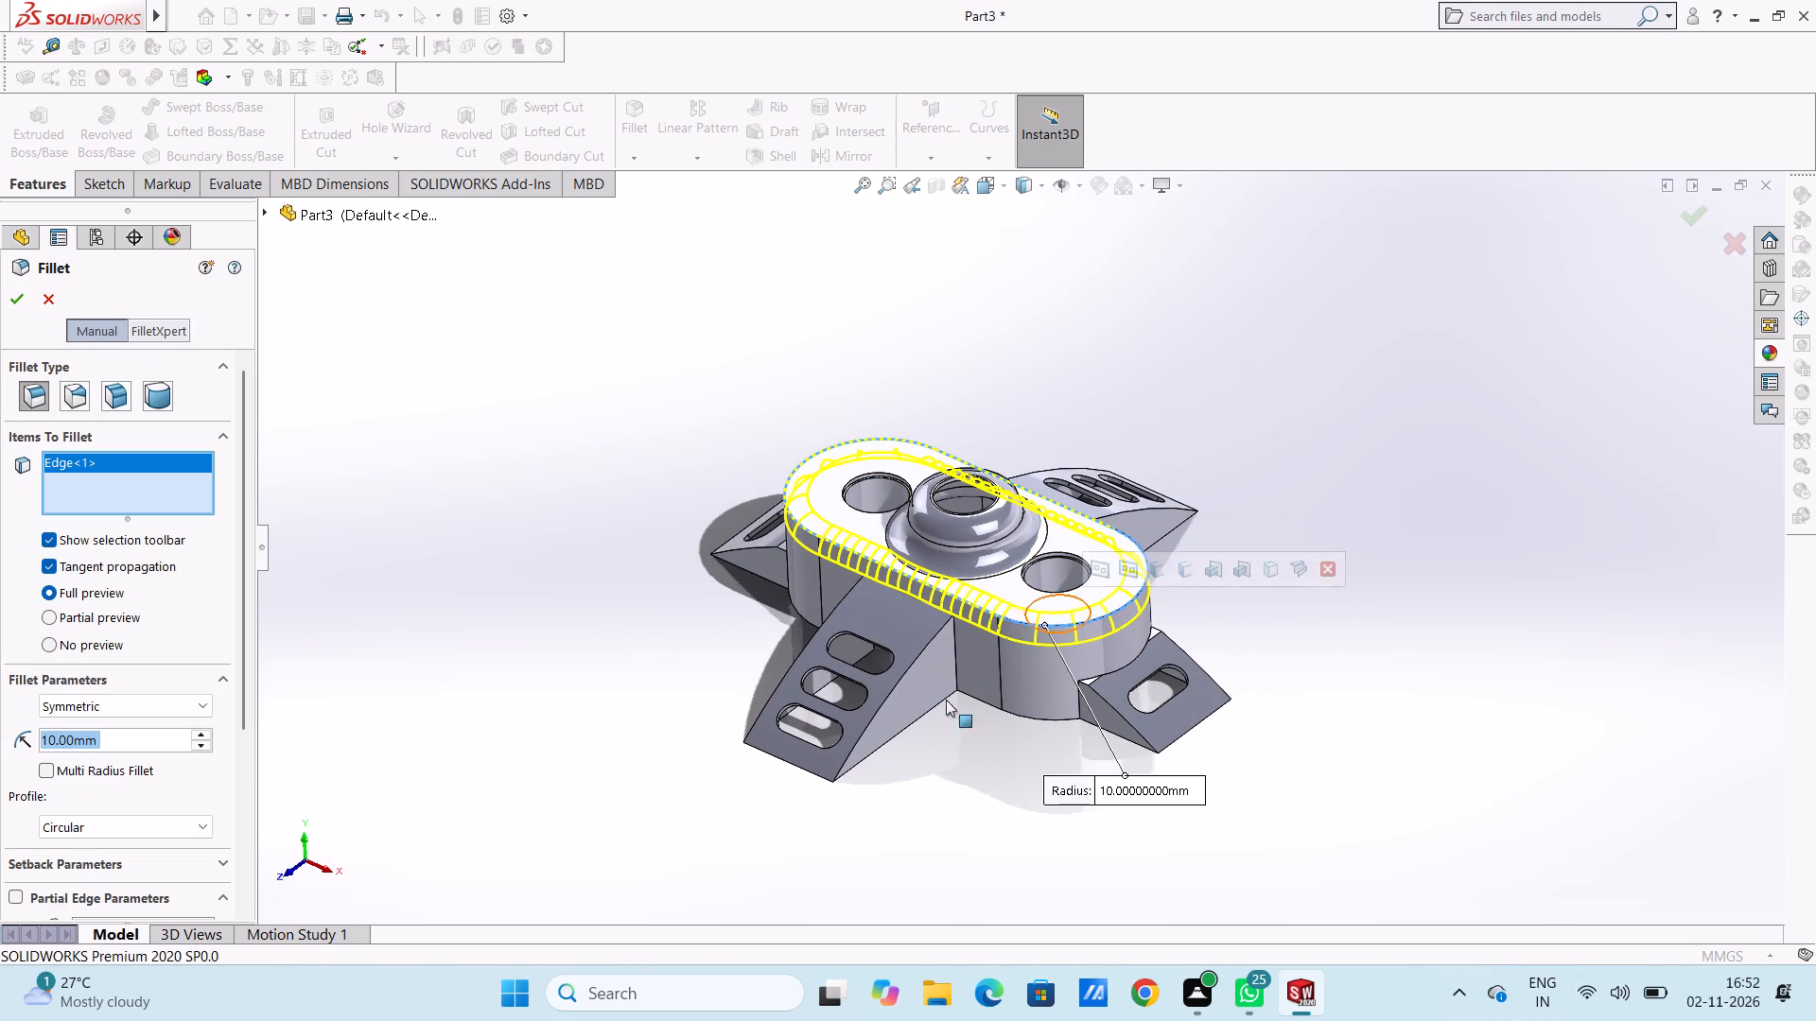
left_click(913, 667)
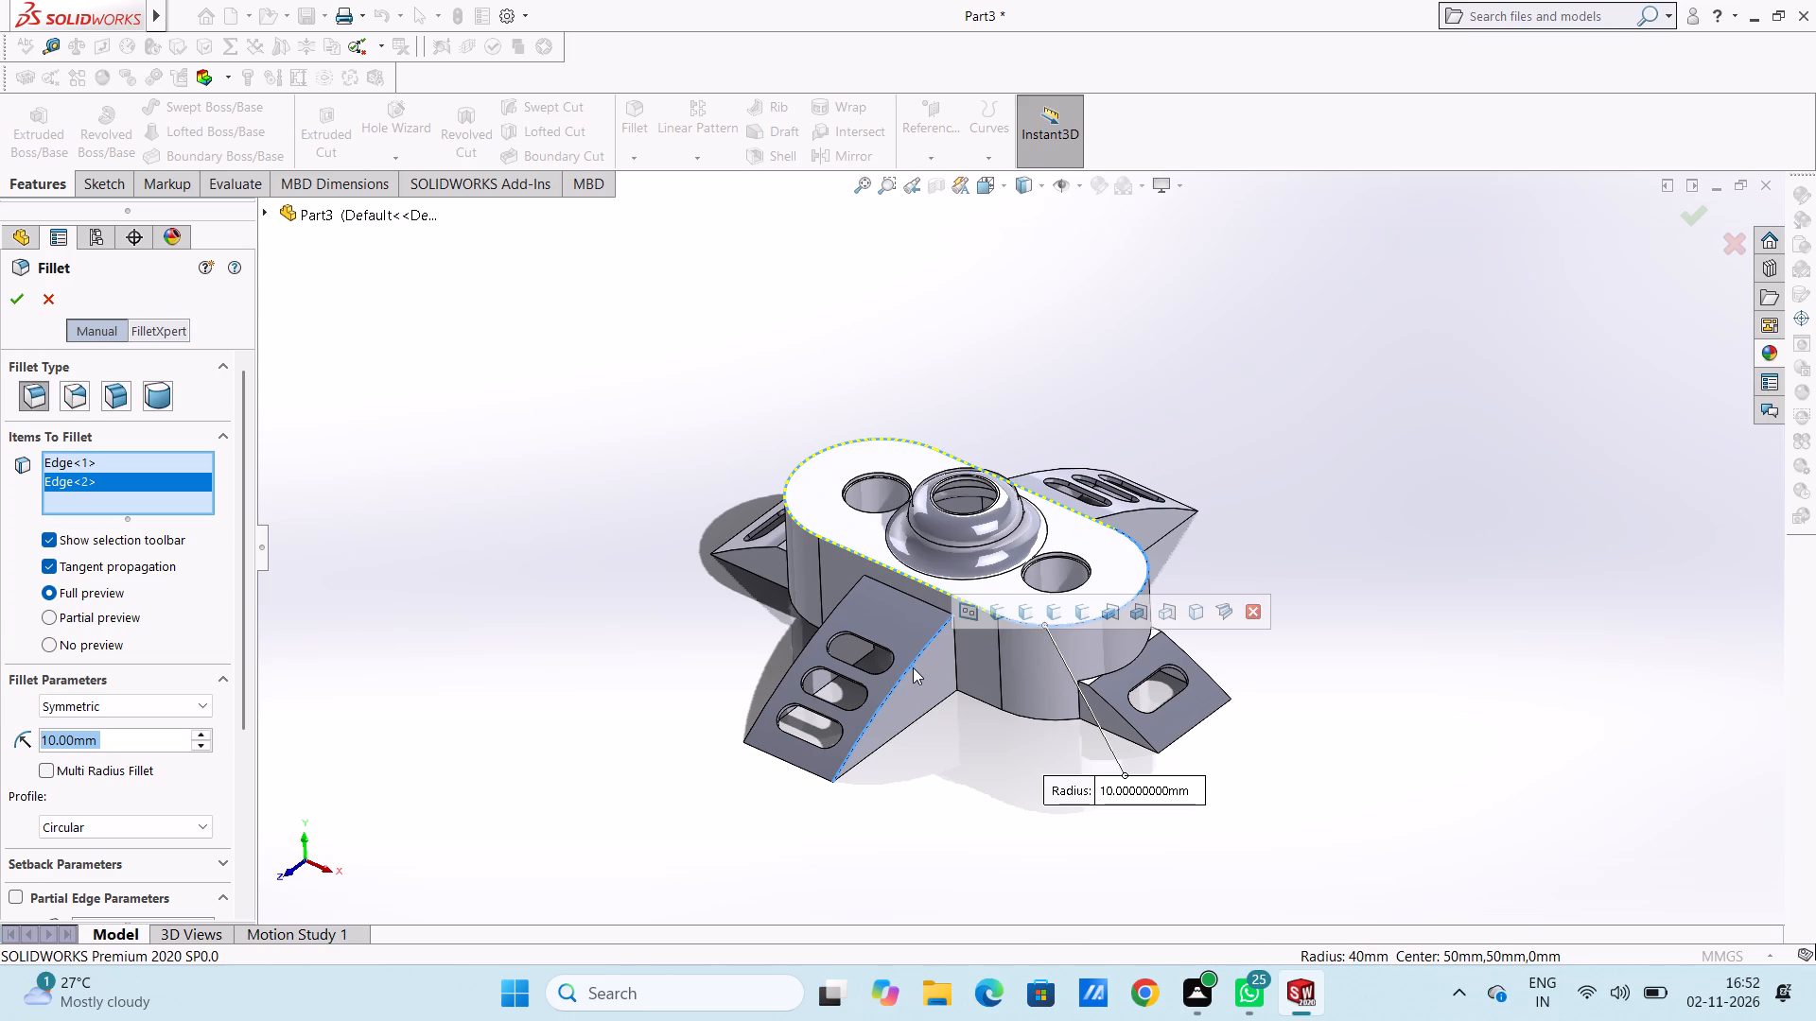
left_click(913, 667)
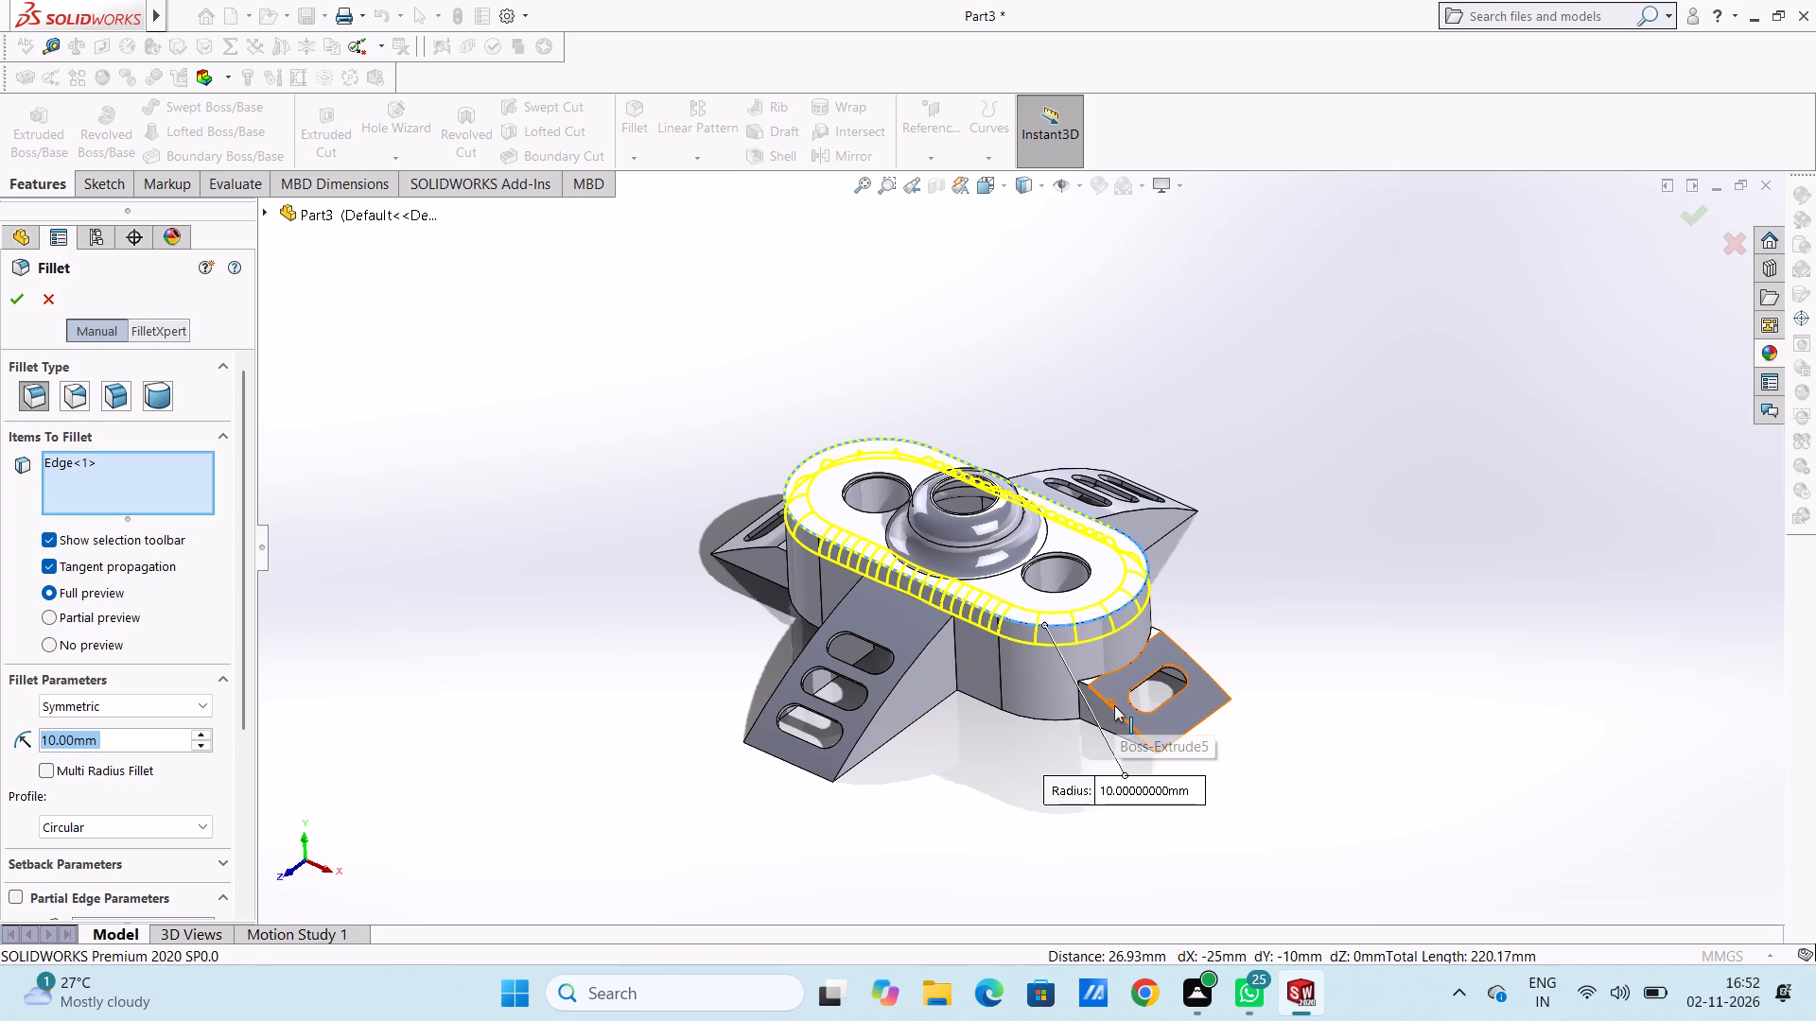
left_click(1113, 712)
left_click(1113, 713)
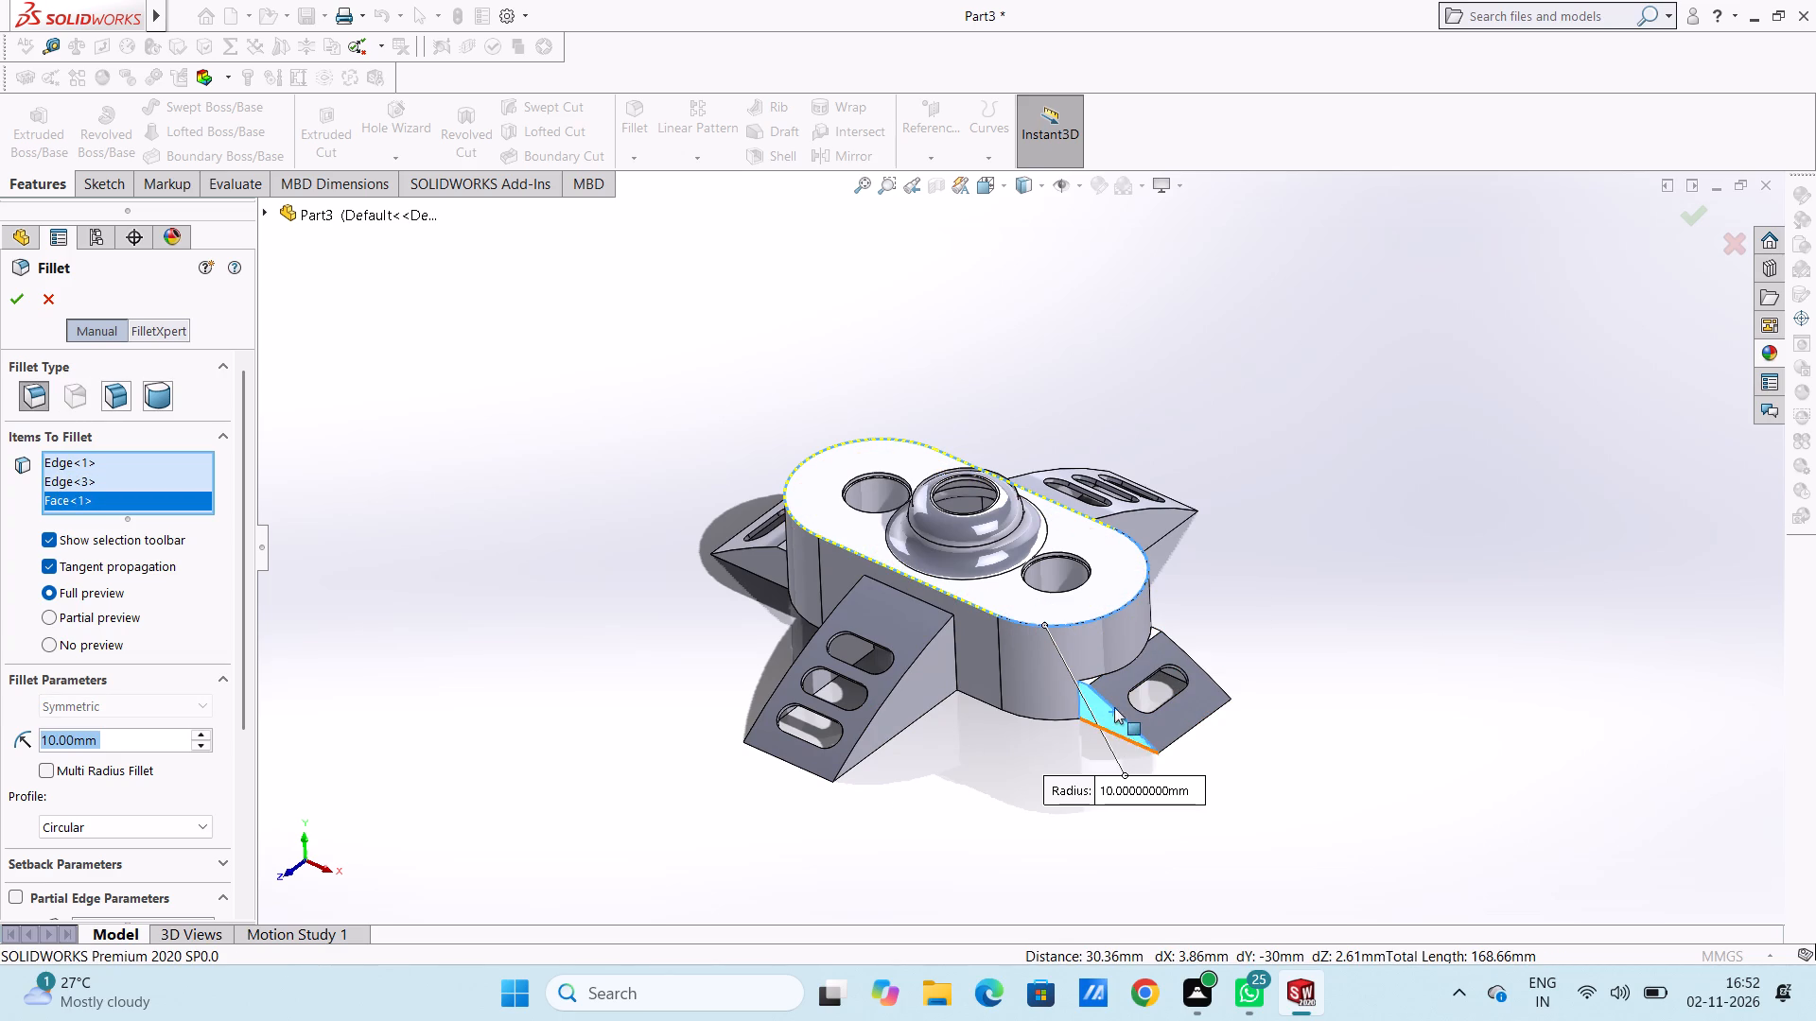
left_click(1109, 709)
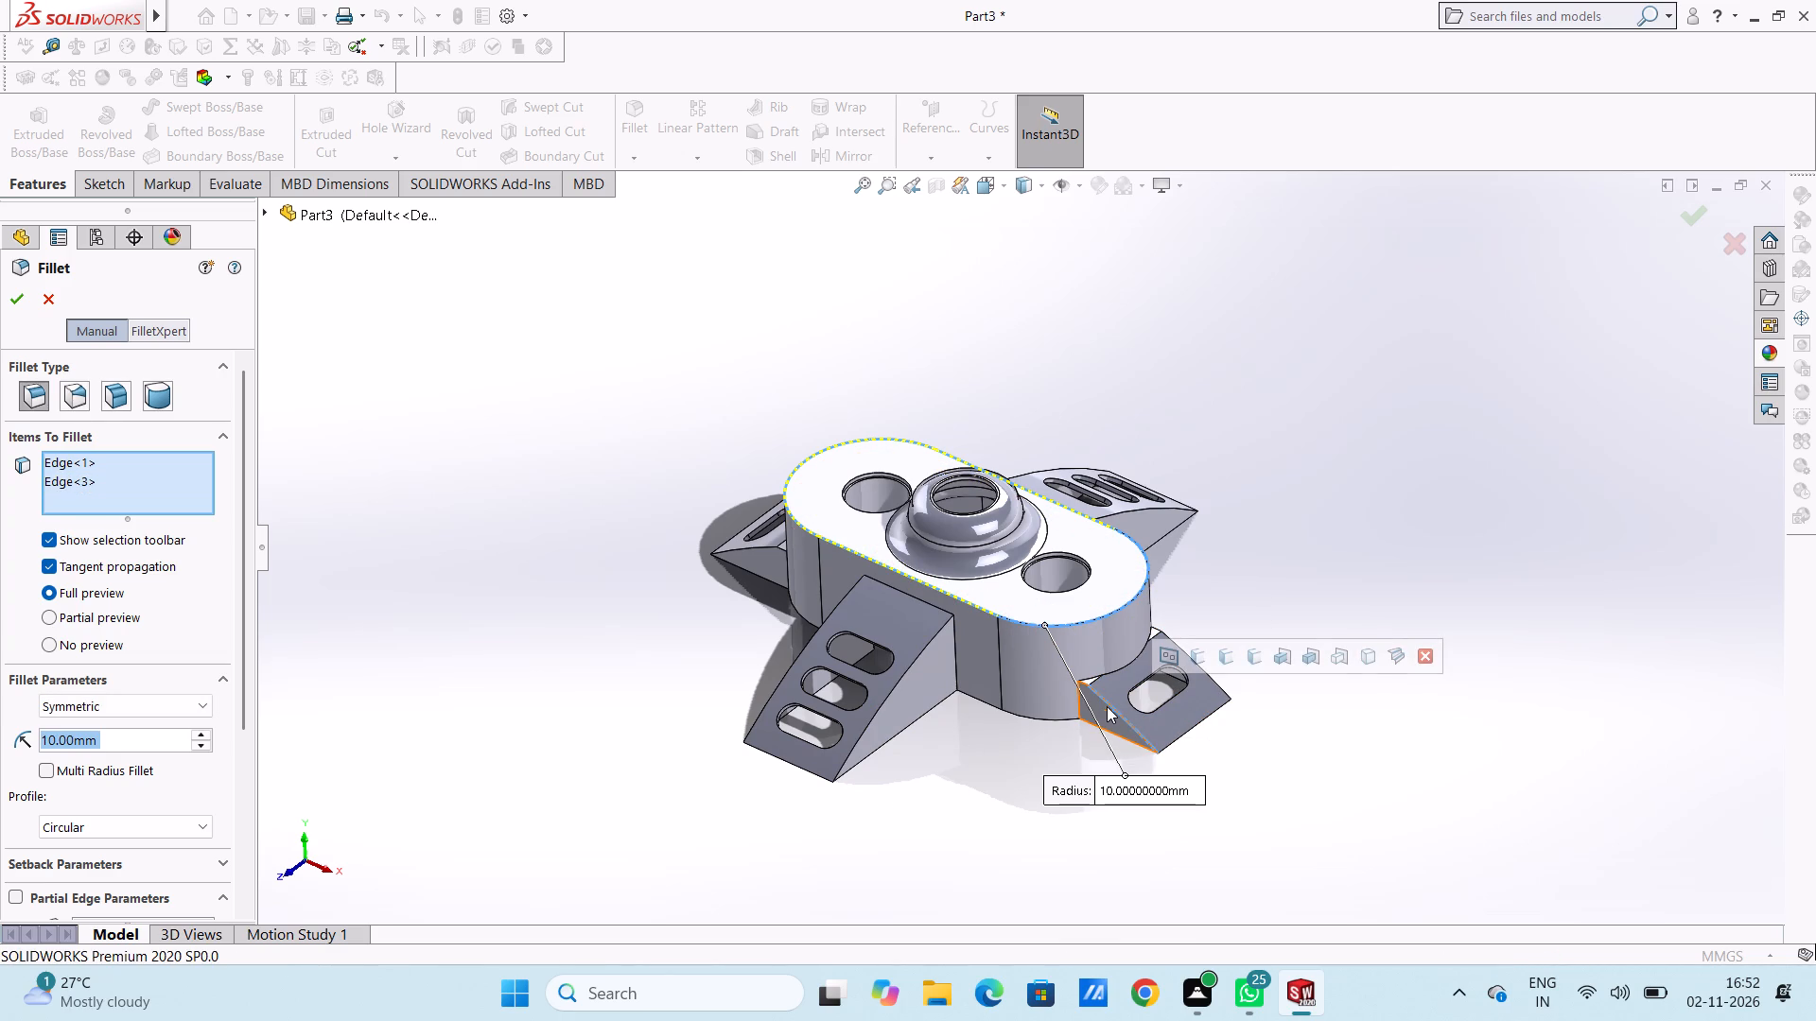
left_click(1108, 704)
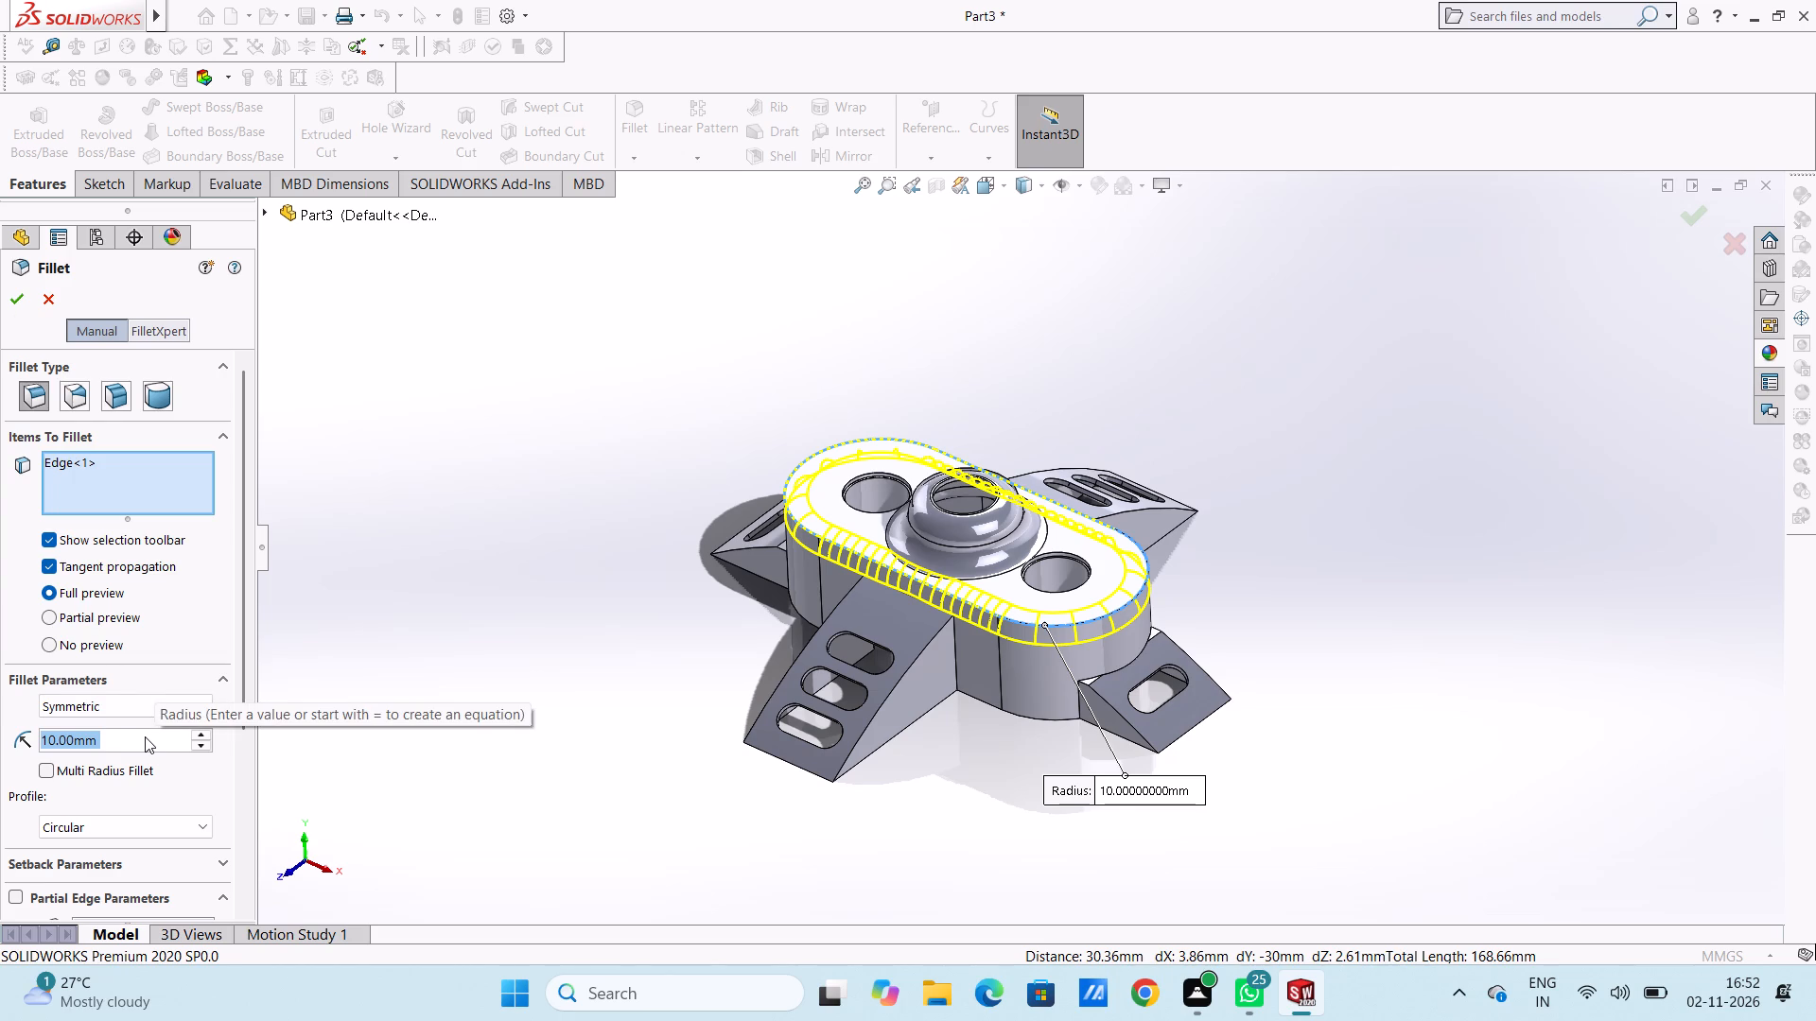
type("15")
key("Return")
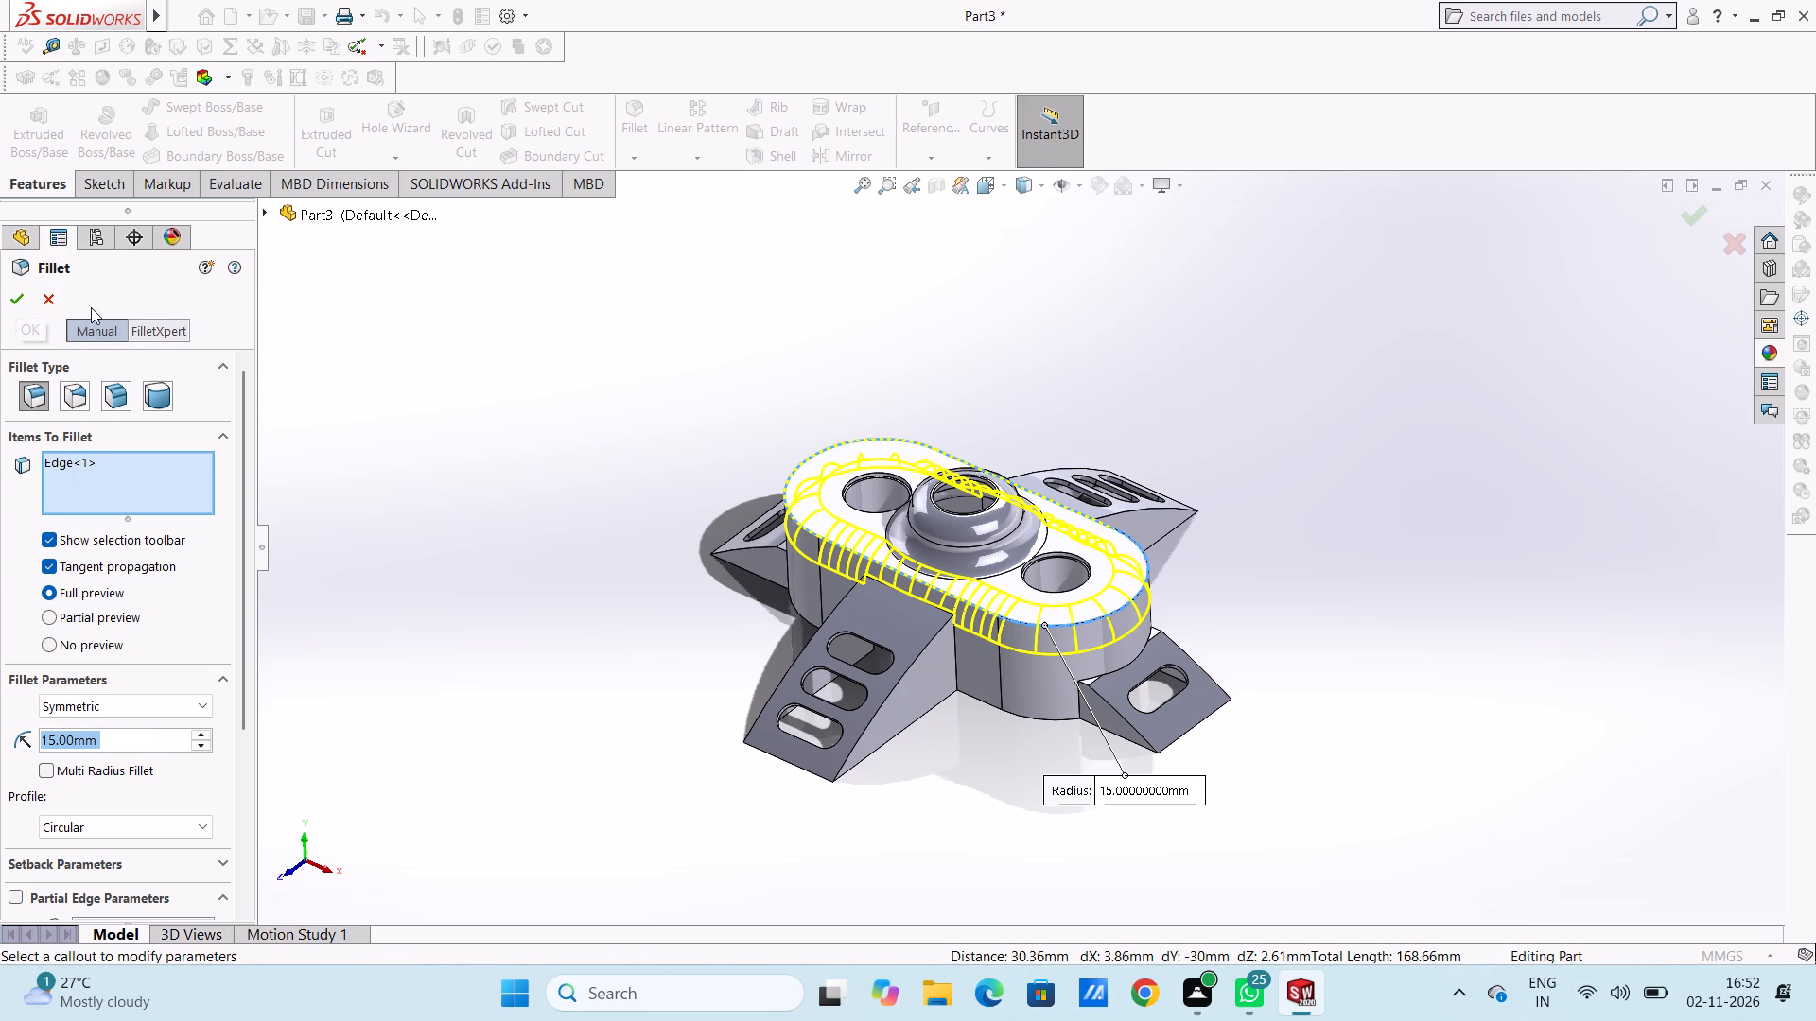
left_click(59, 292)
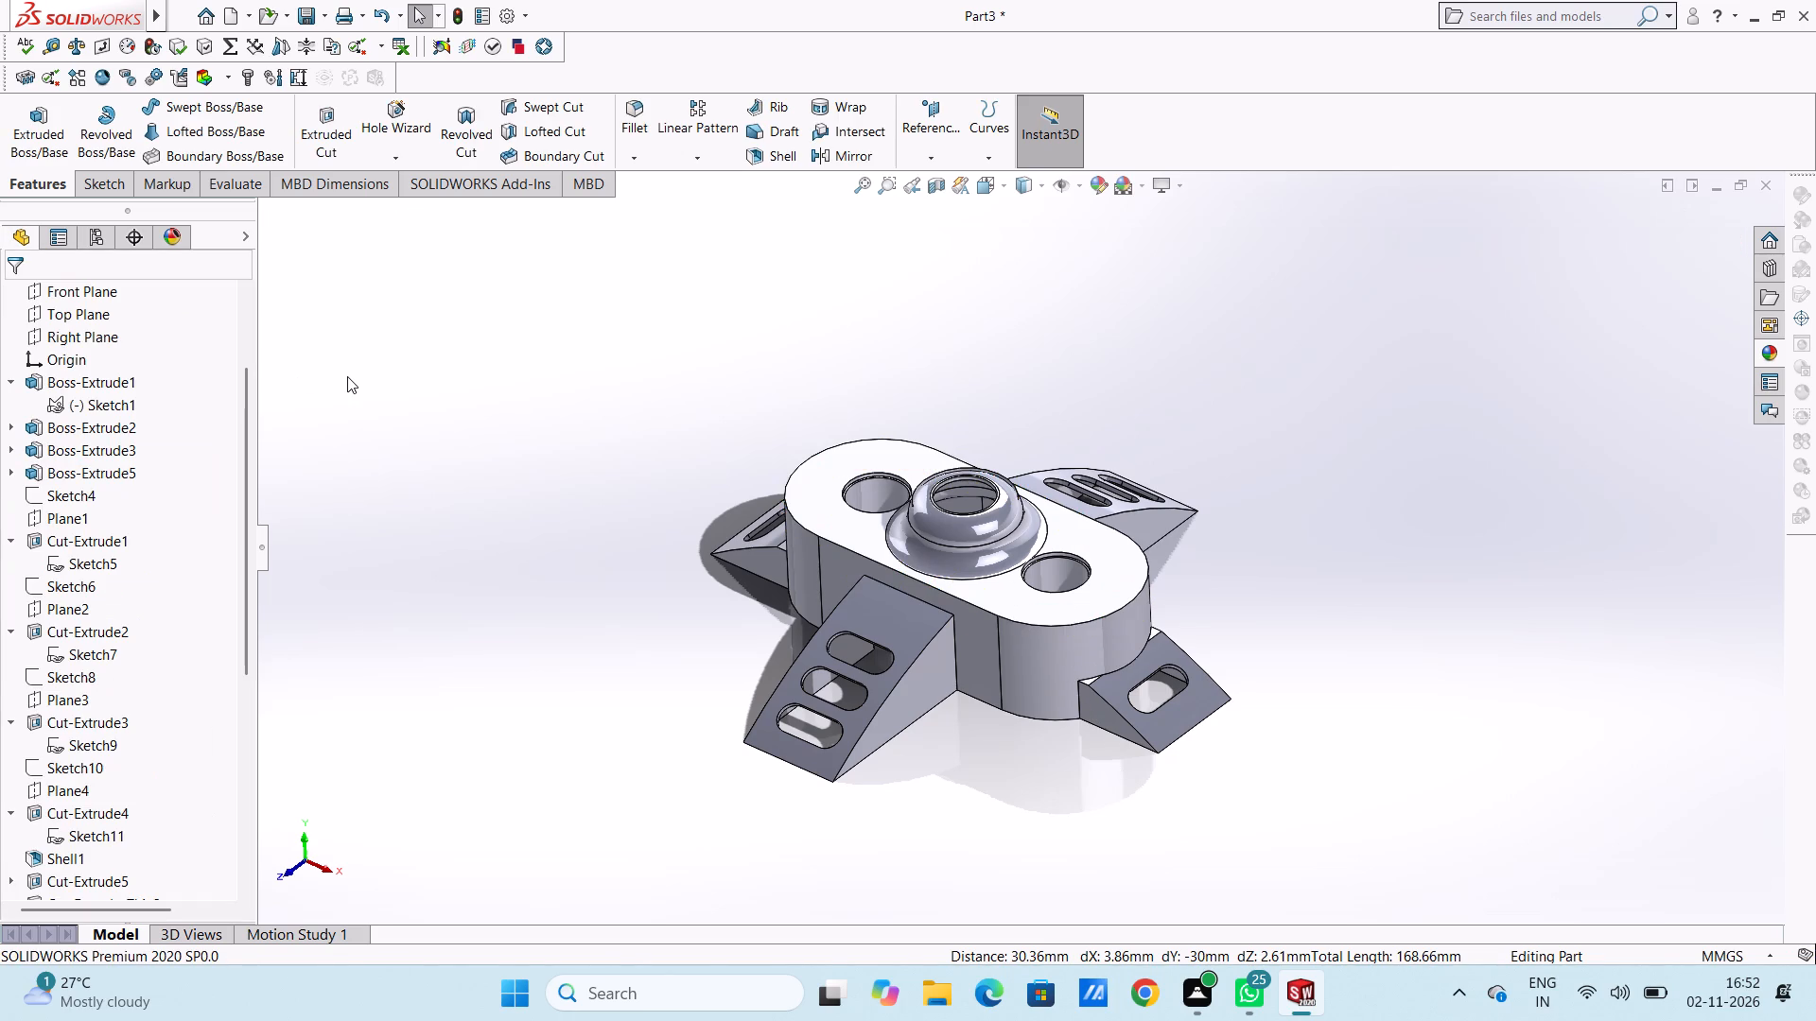
Undo the last 10 mm fillet on the central boss's base and its underside recess.
key("ctrl+z")
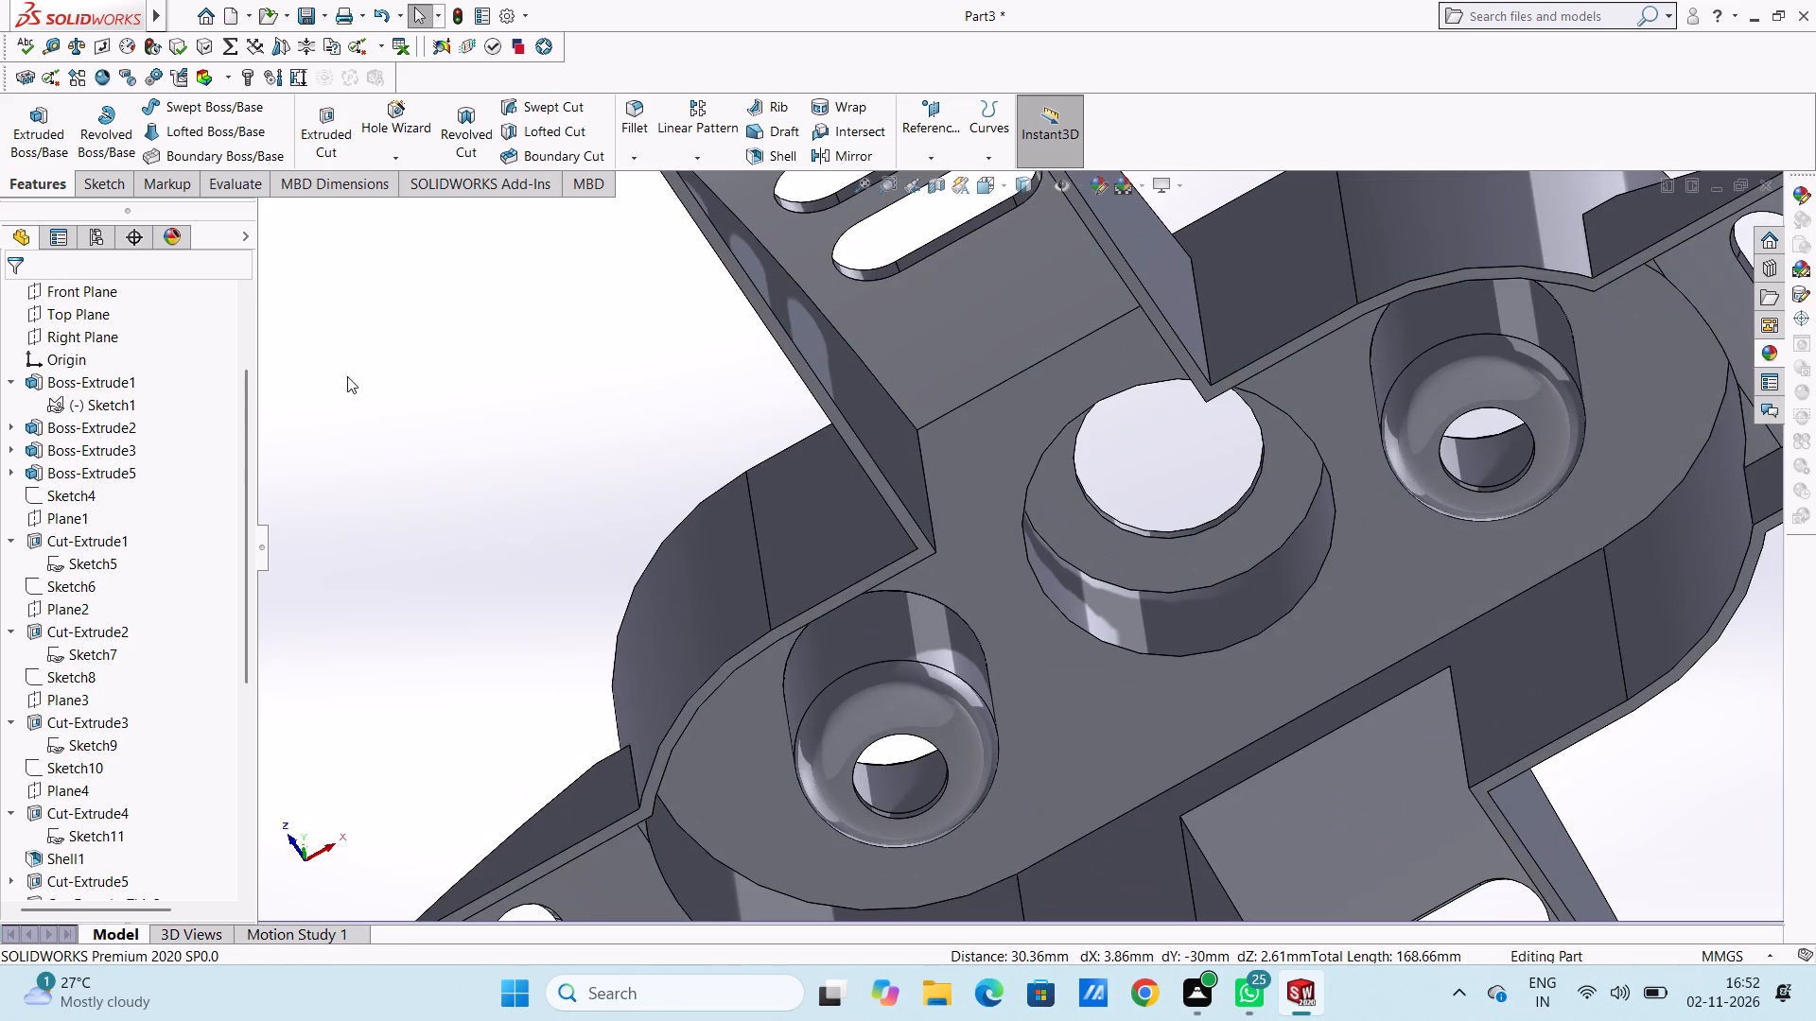
Fillet the outer edge at the base of the central boss, where it meets the body's top face, with a 15 mm radius.
scroll(603, 304, "up", 5)
middle_click_drag(605, 311, 599, 625)
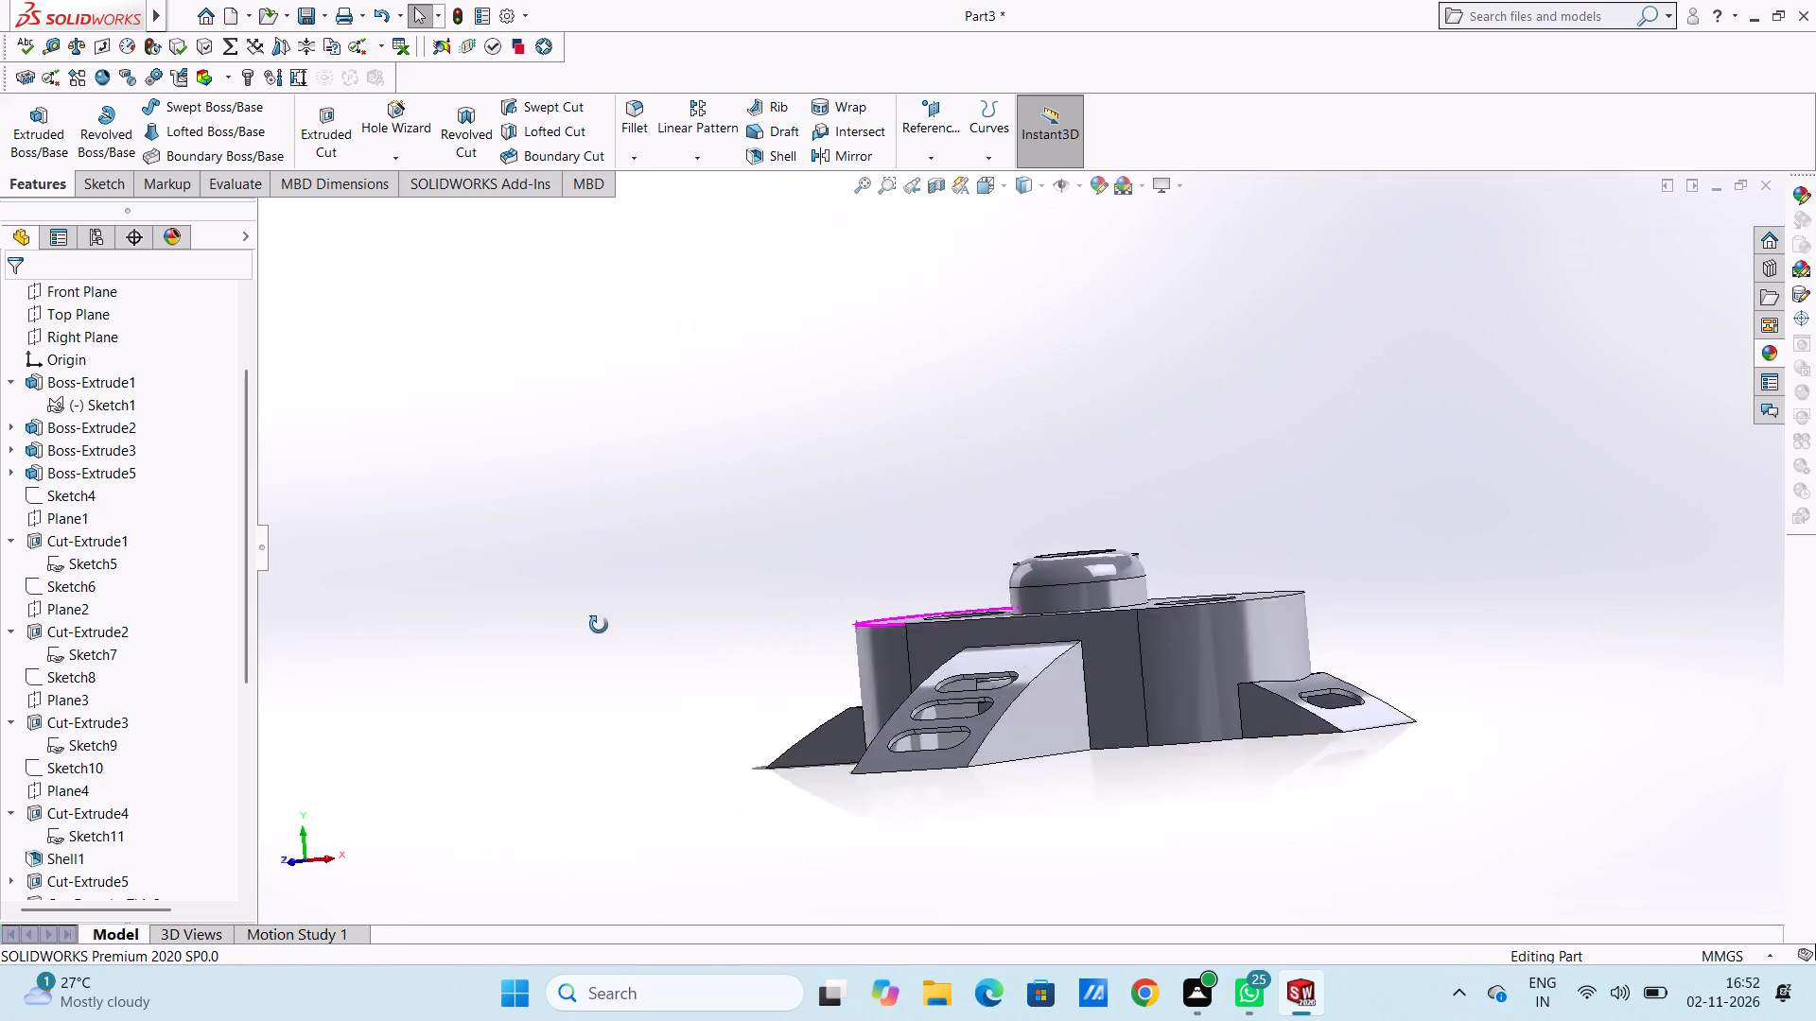
middle_click_drag(599, 625, 594, 642)
scroll(594, 642, "up", 1)
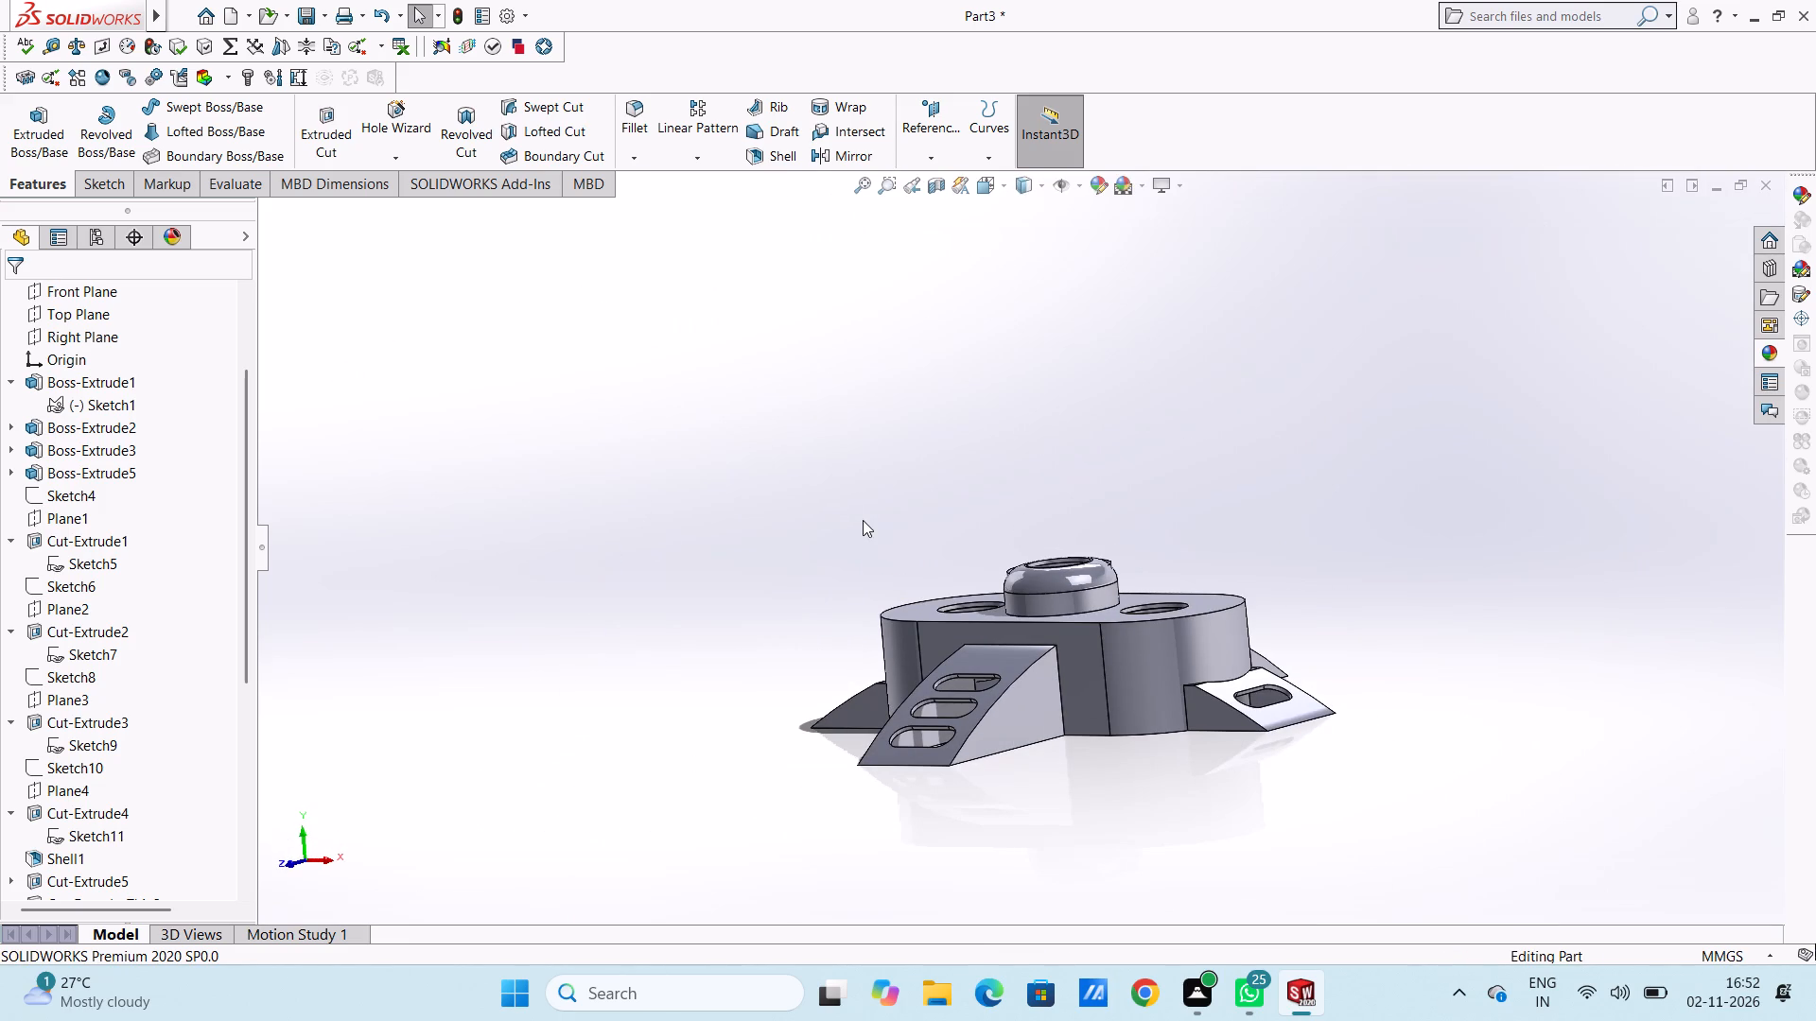
scroll(866, 520, "down", 1)
middle_click_drag(866, 520, 833, 635)
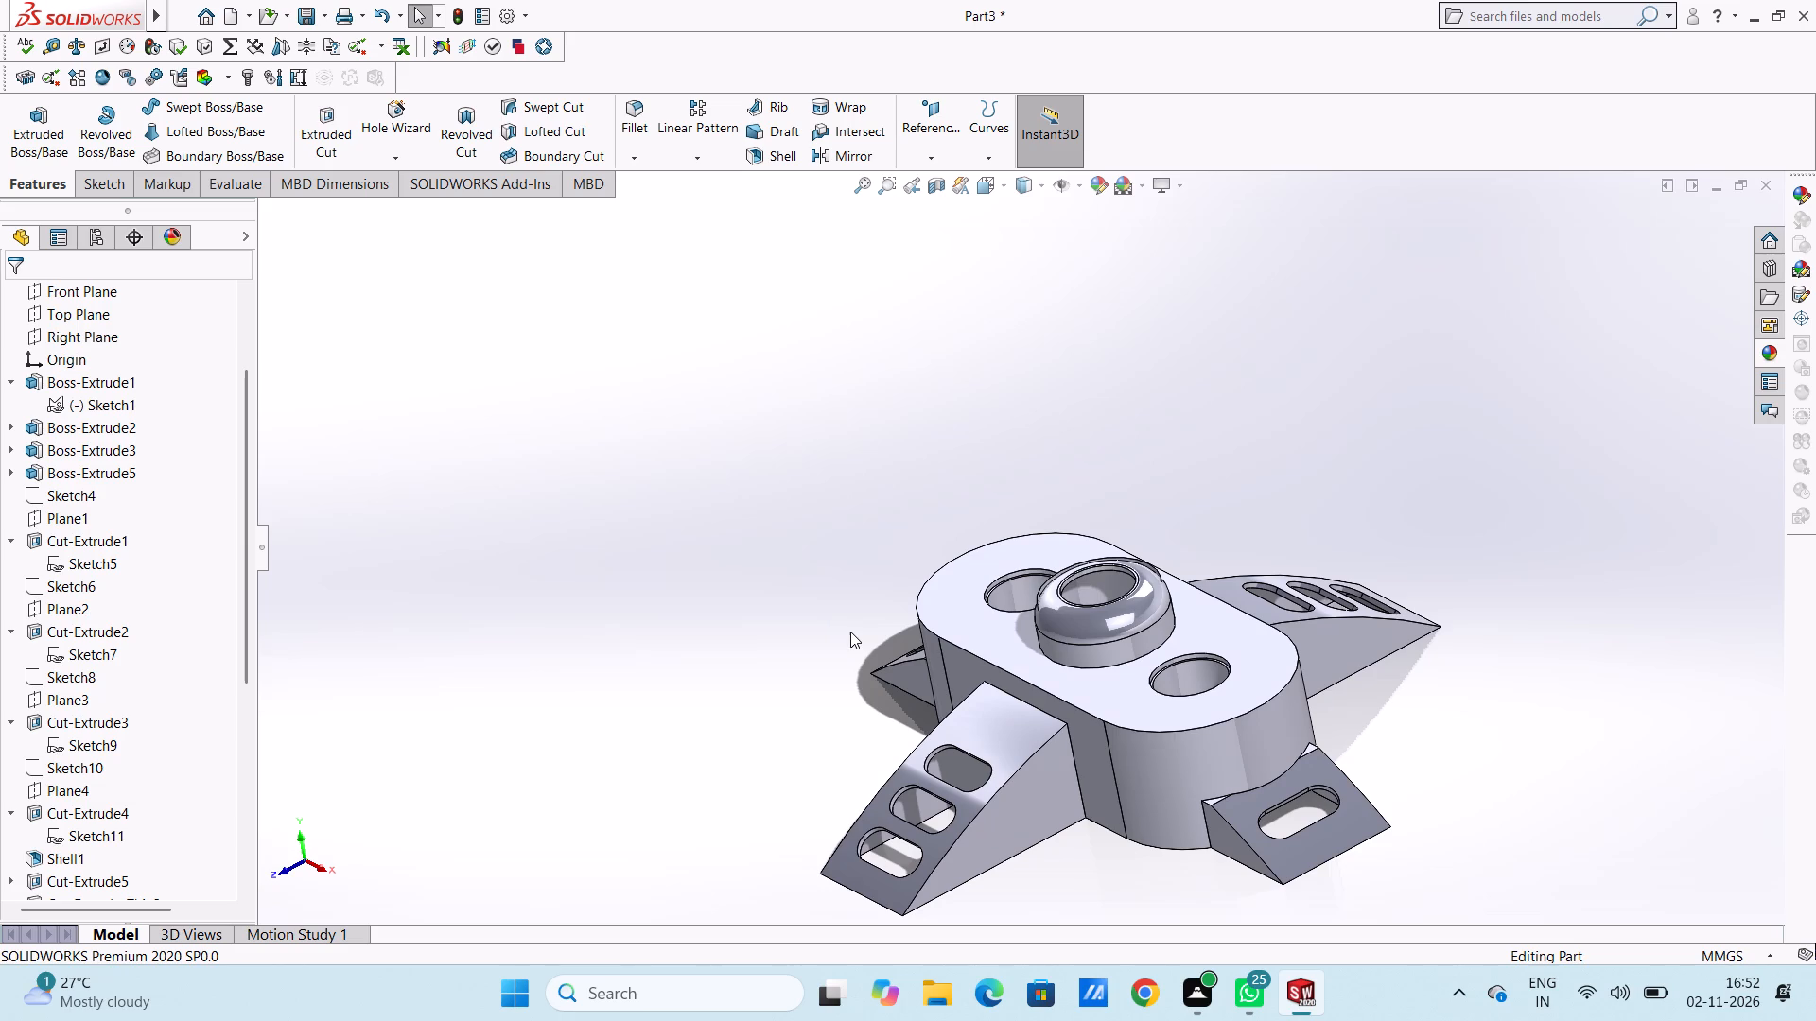
scroll(1193, 697, "up", 4)
scroll(1097, 637, "down", 3)
scroll(1032, 596, "down", 4)
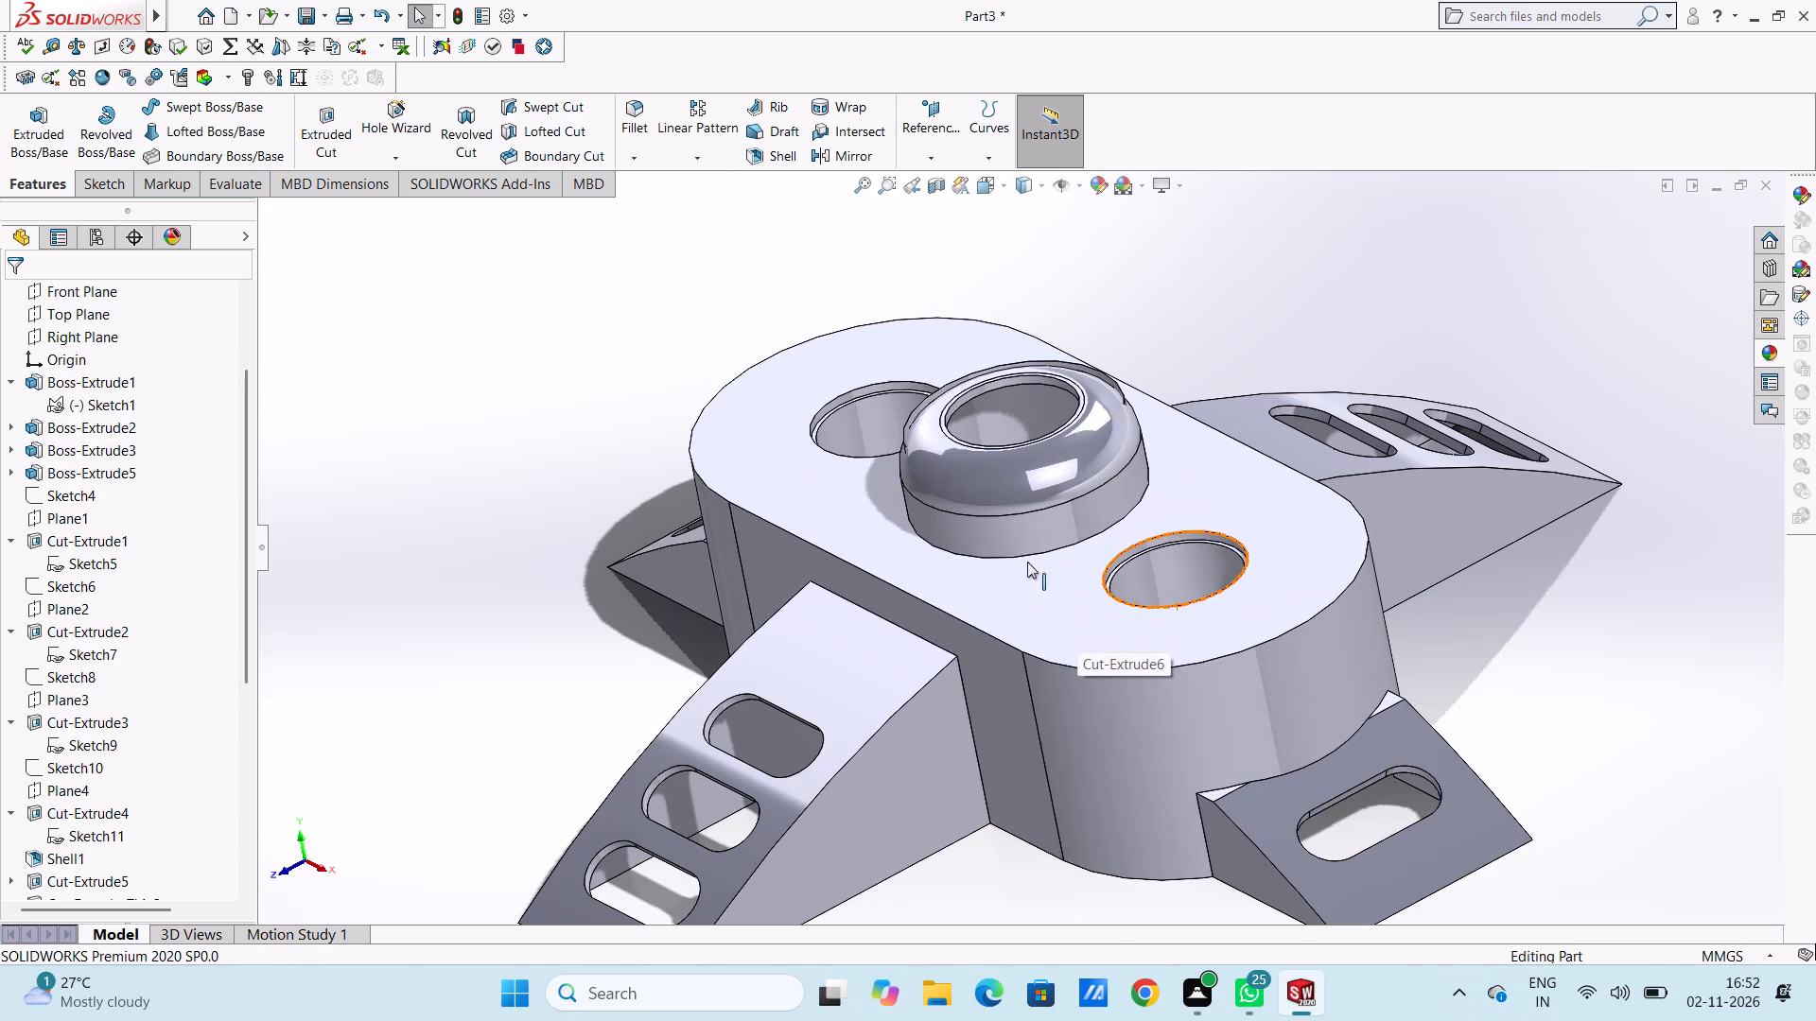
left_click(631, 118)
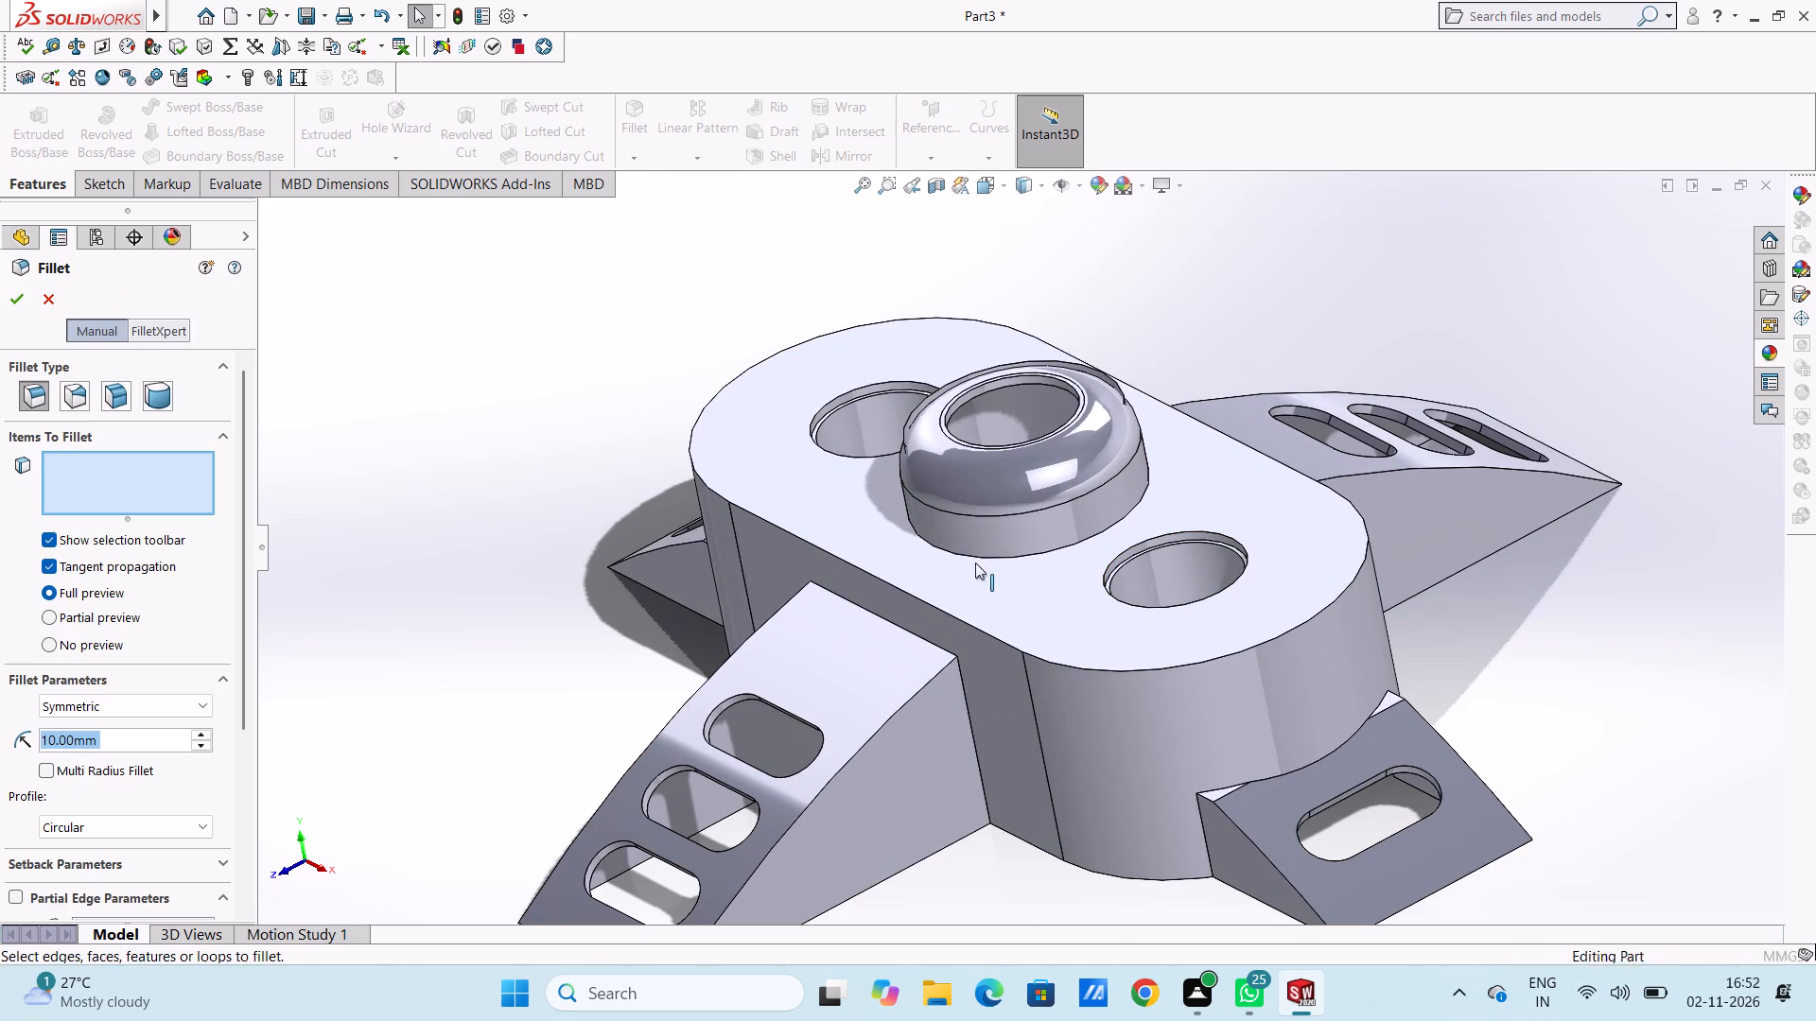
left_click(976, 562)
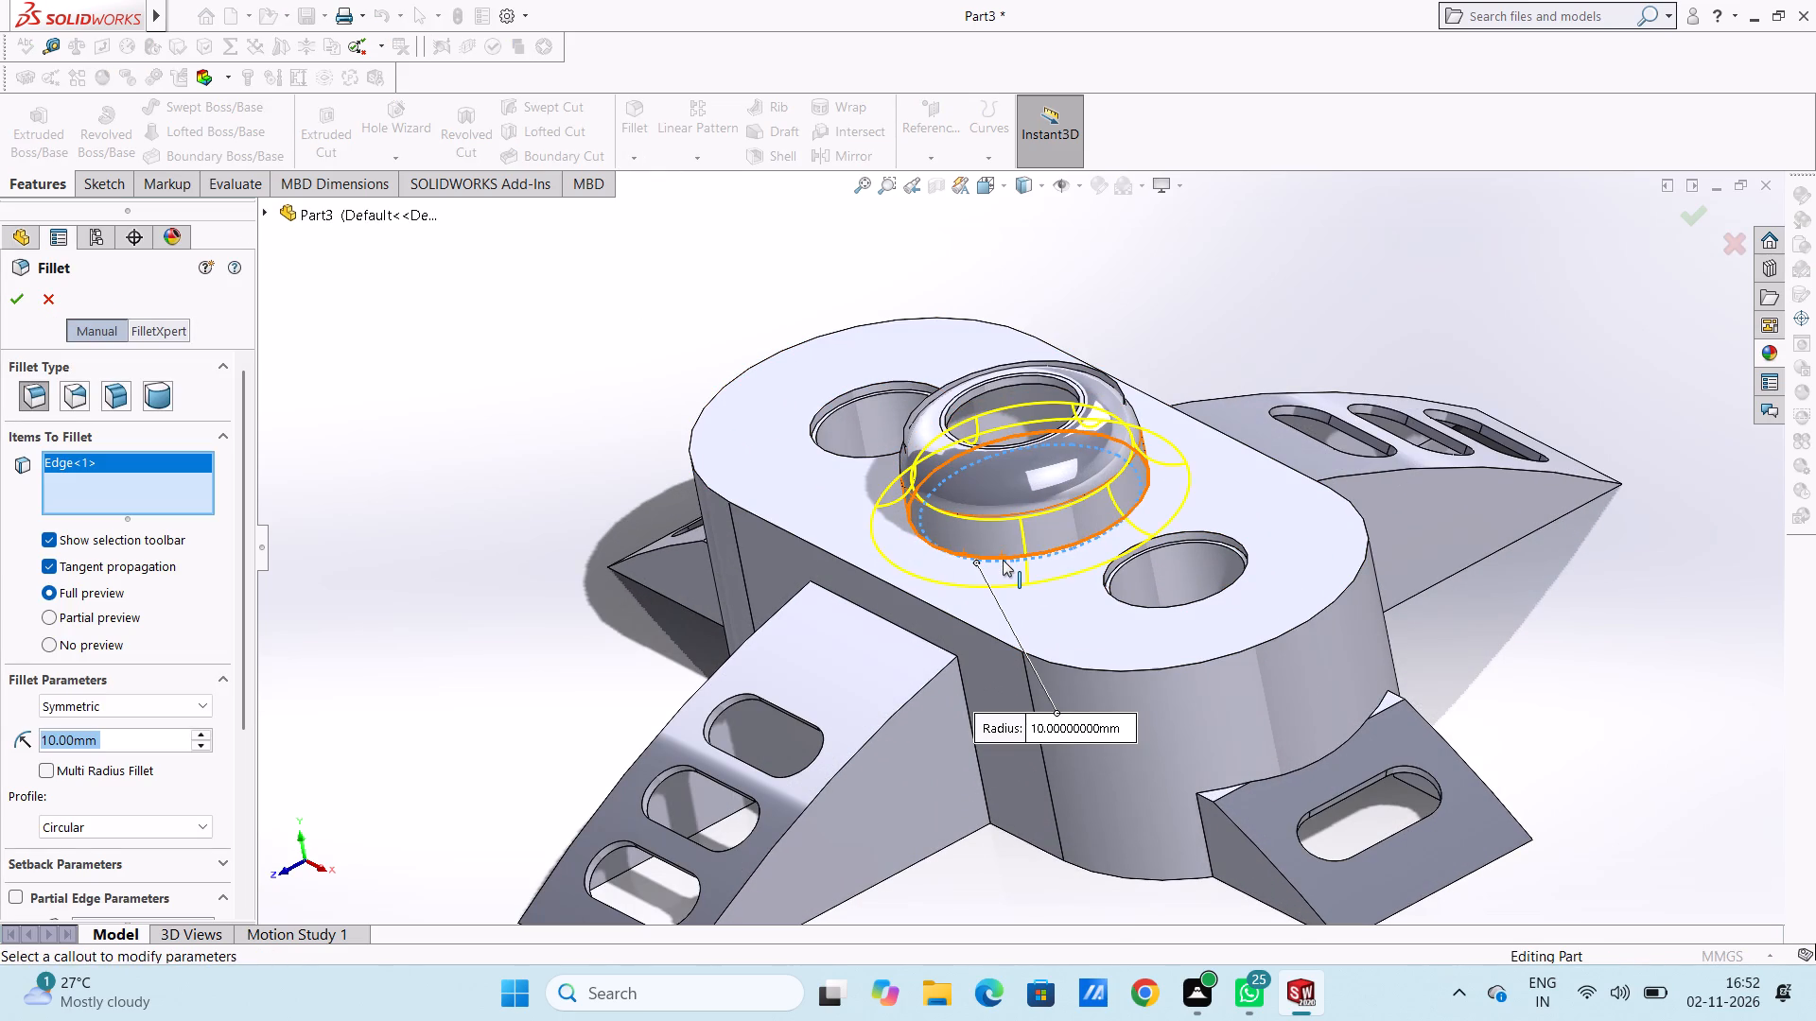
left_click(1003, 562)
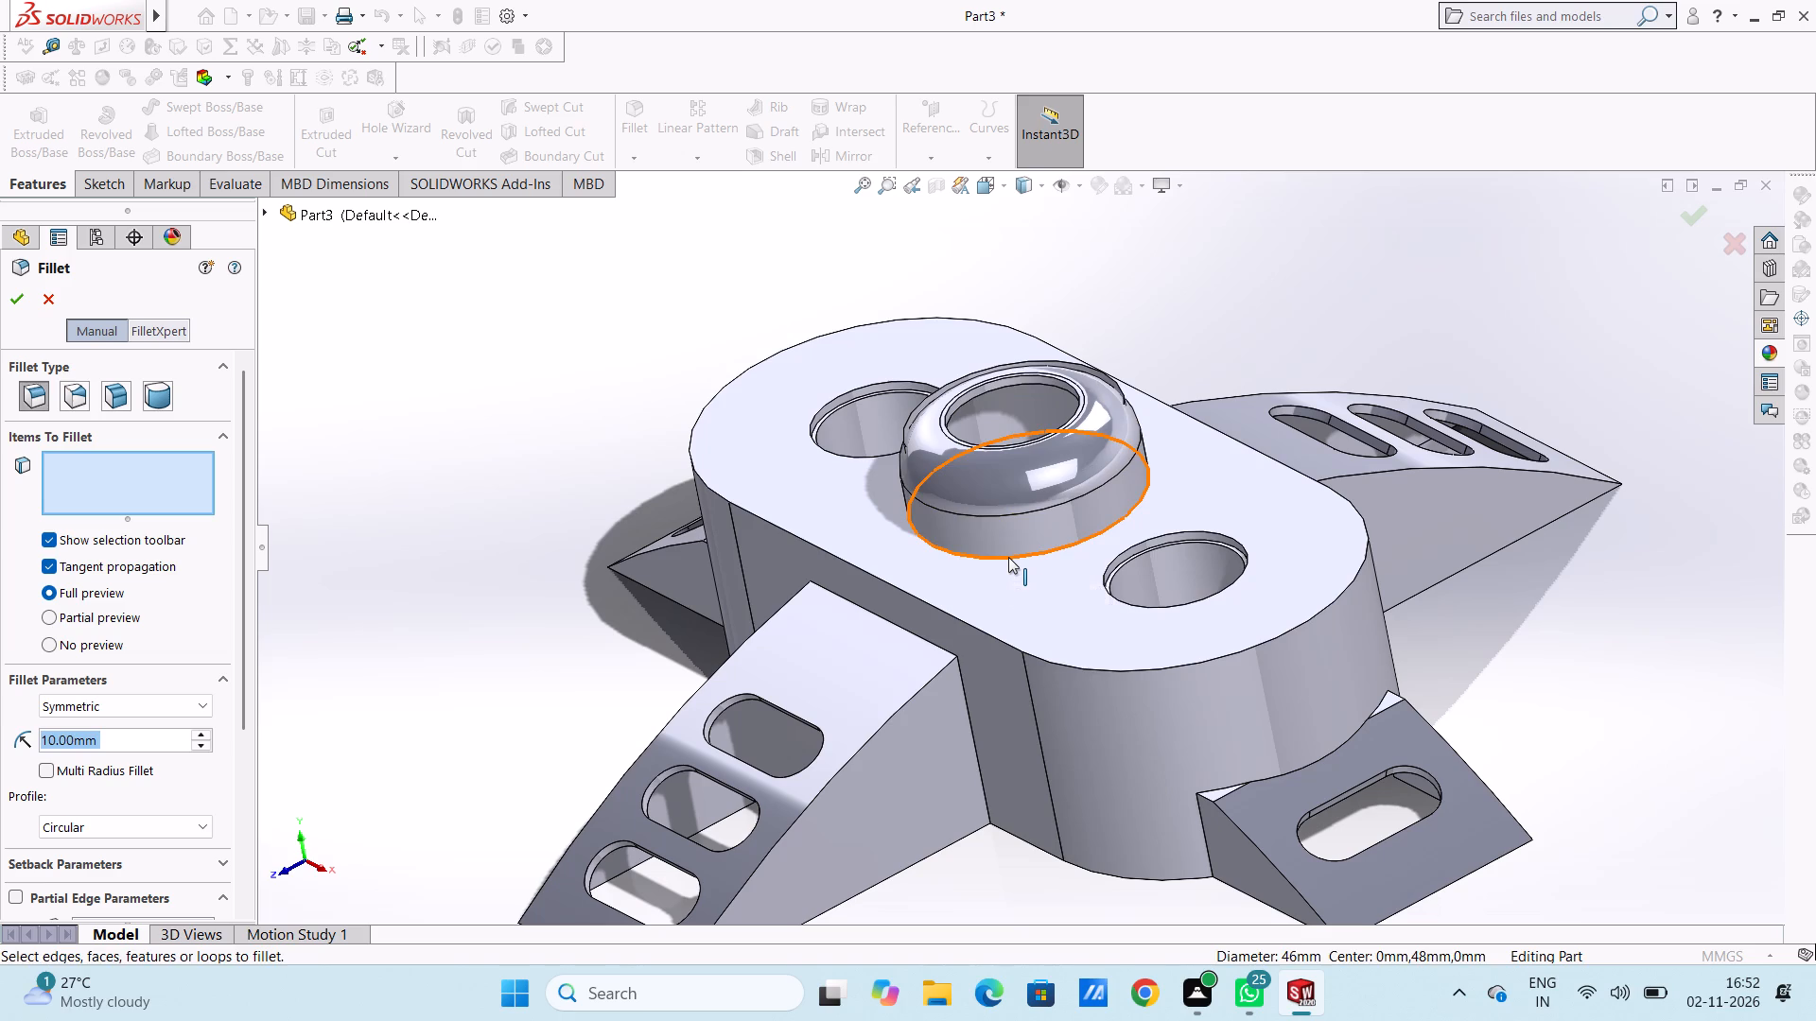
left_click(1008, 557)
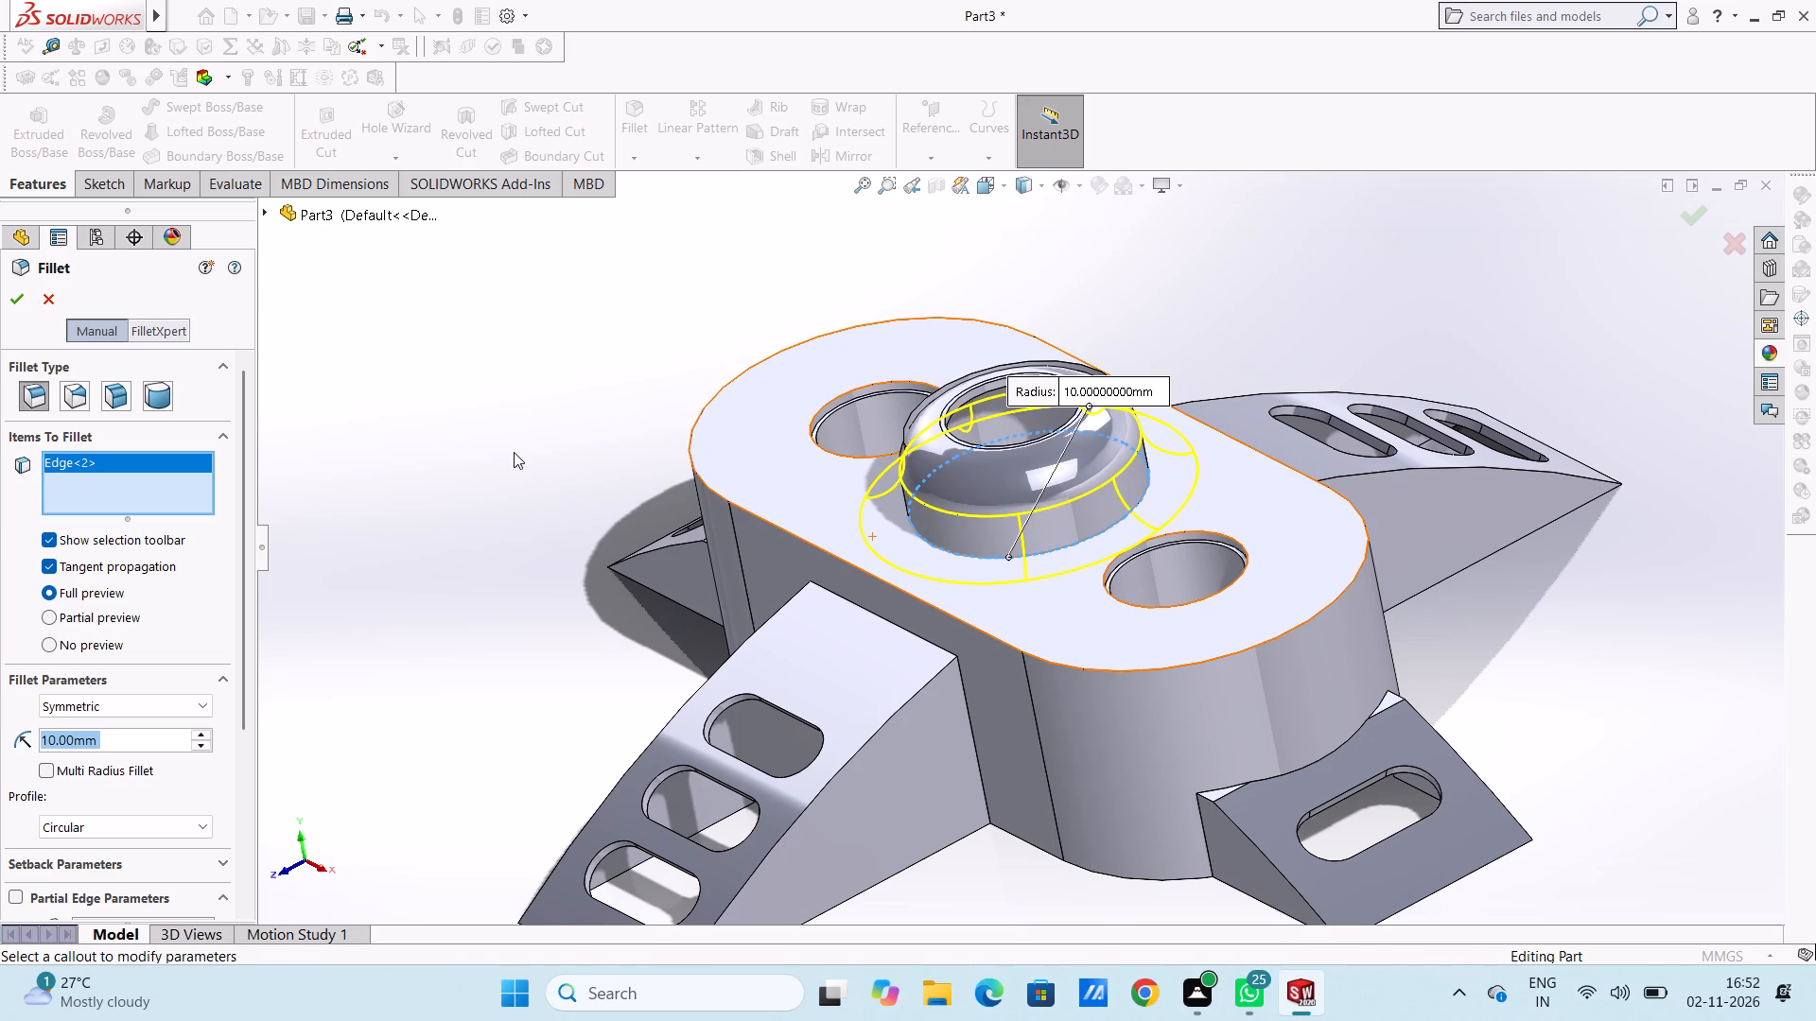
type("20")
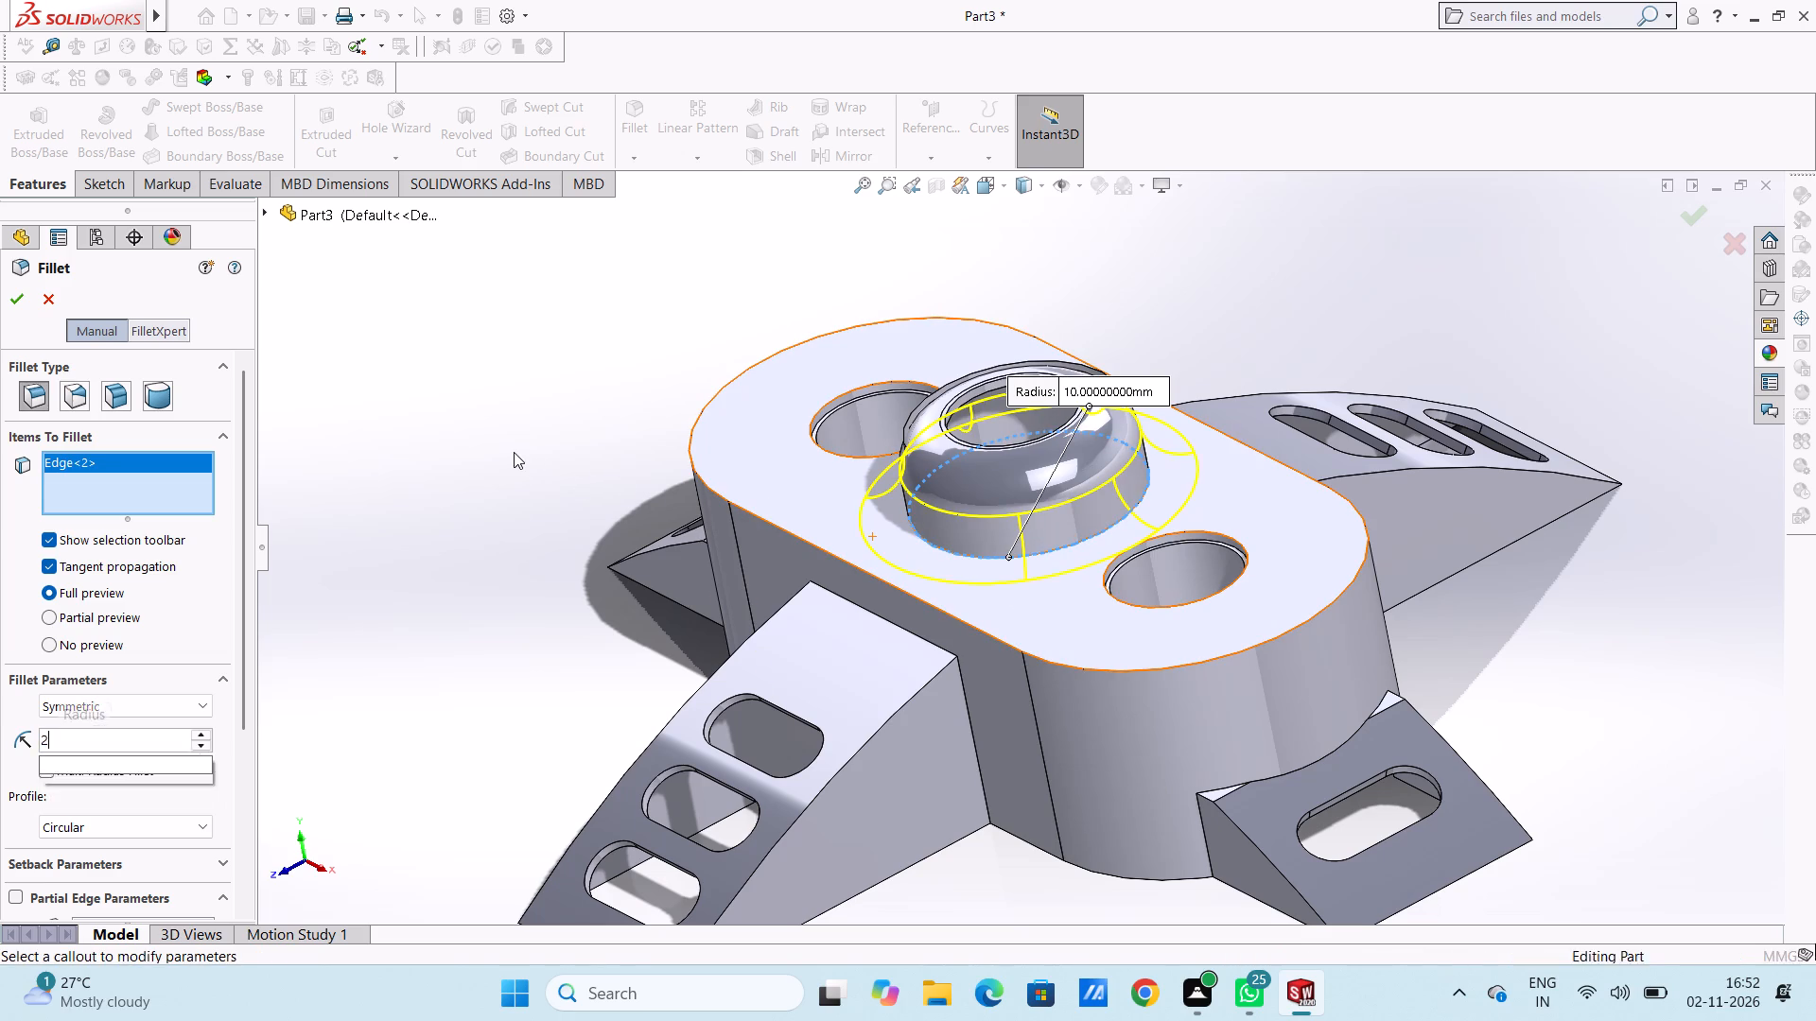
key("Return")
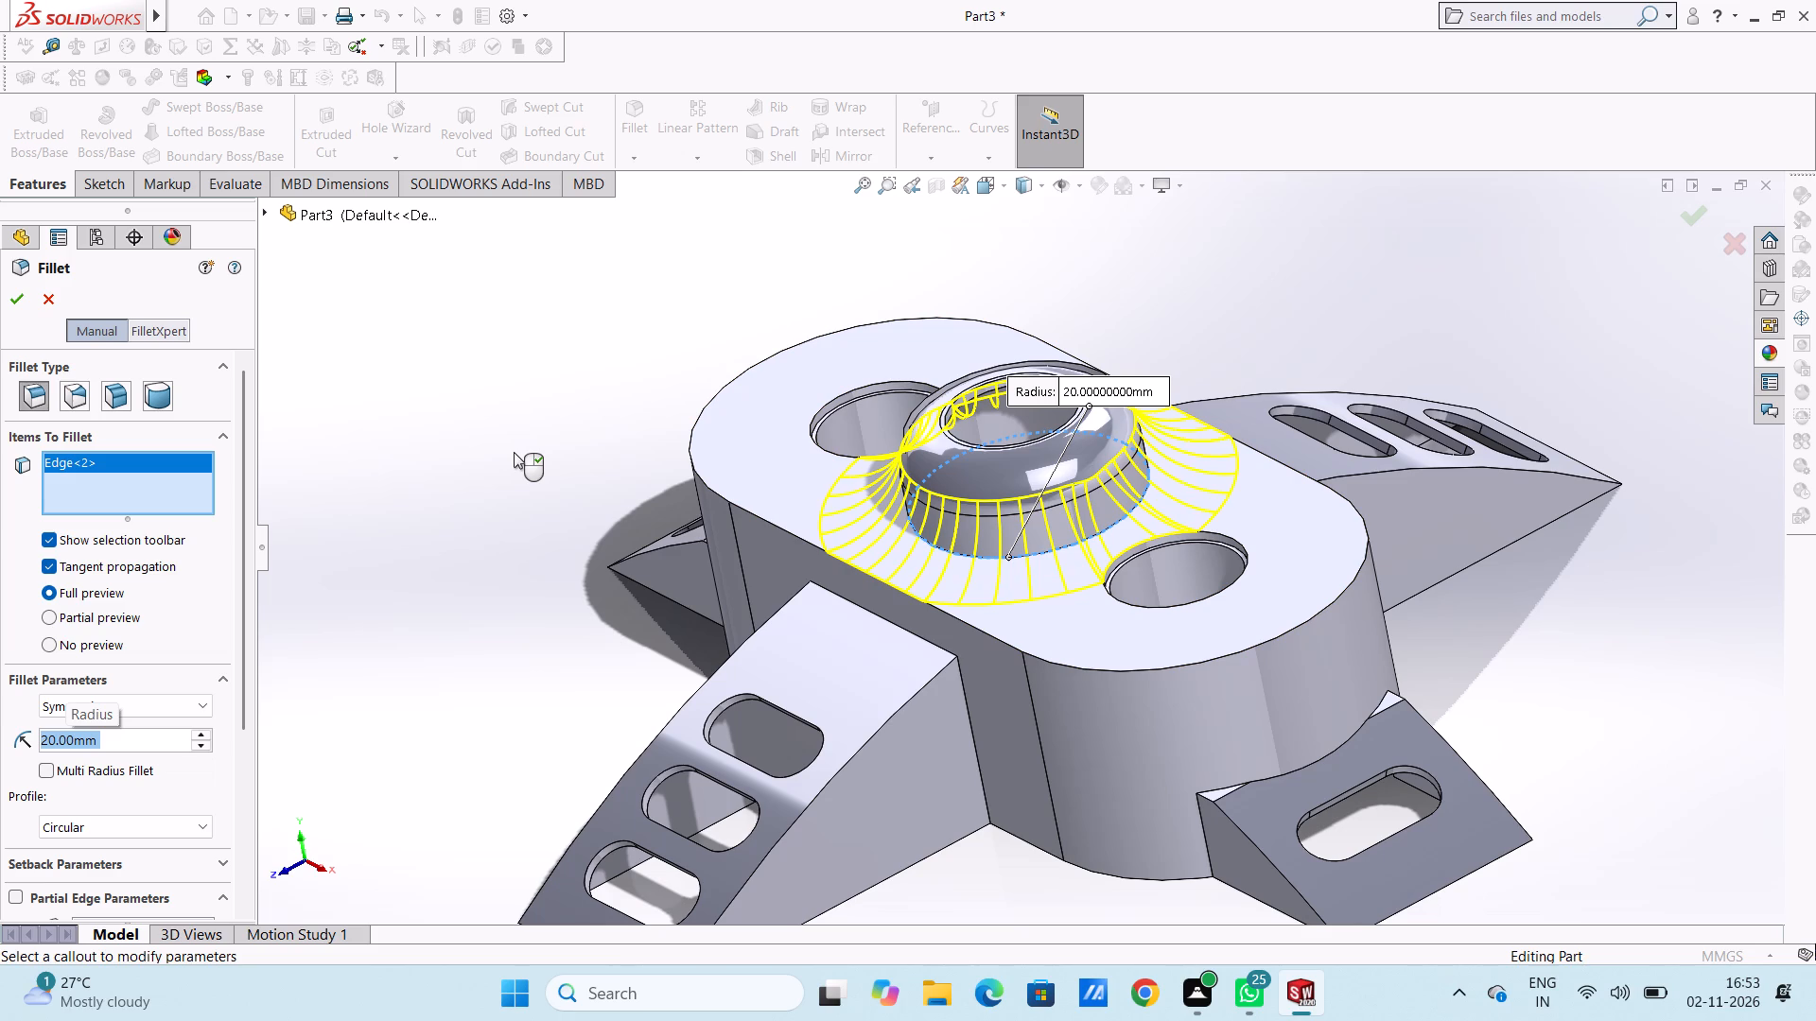
type("15")
key("Return")
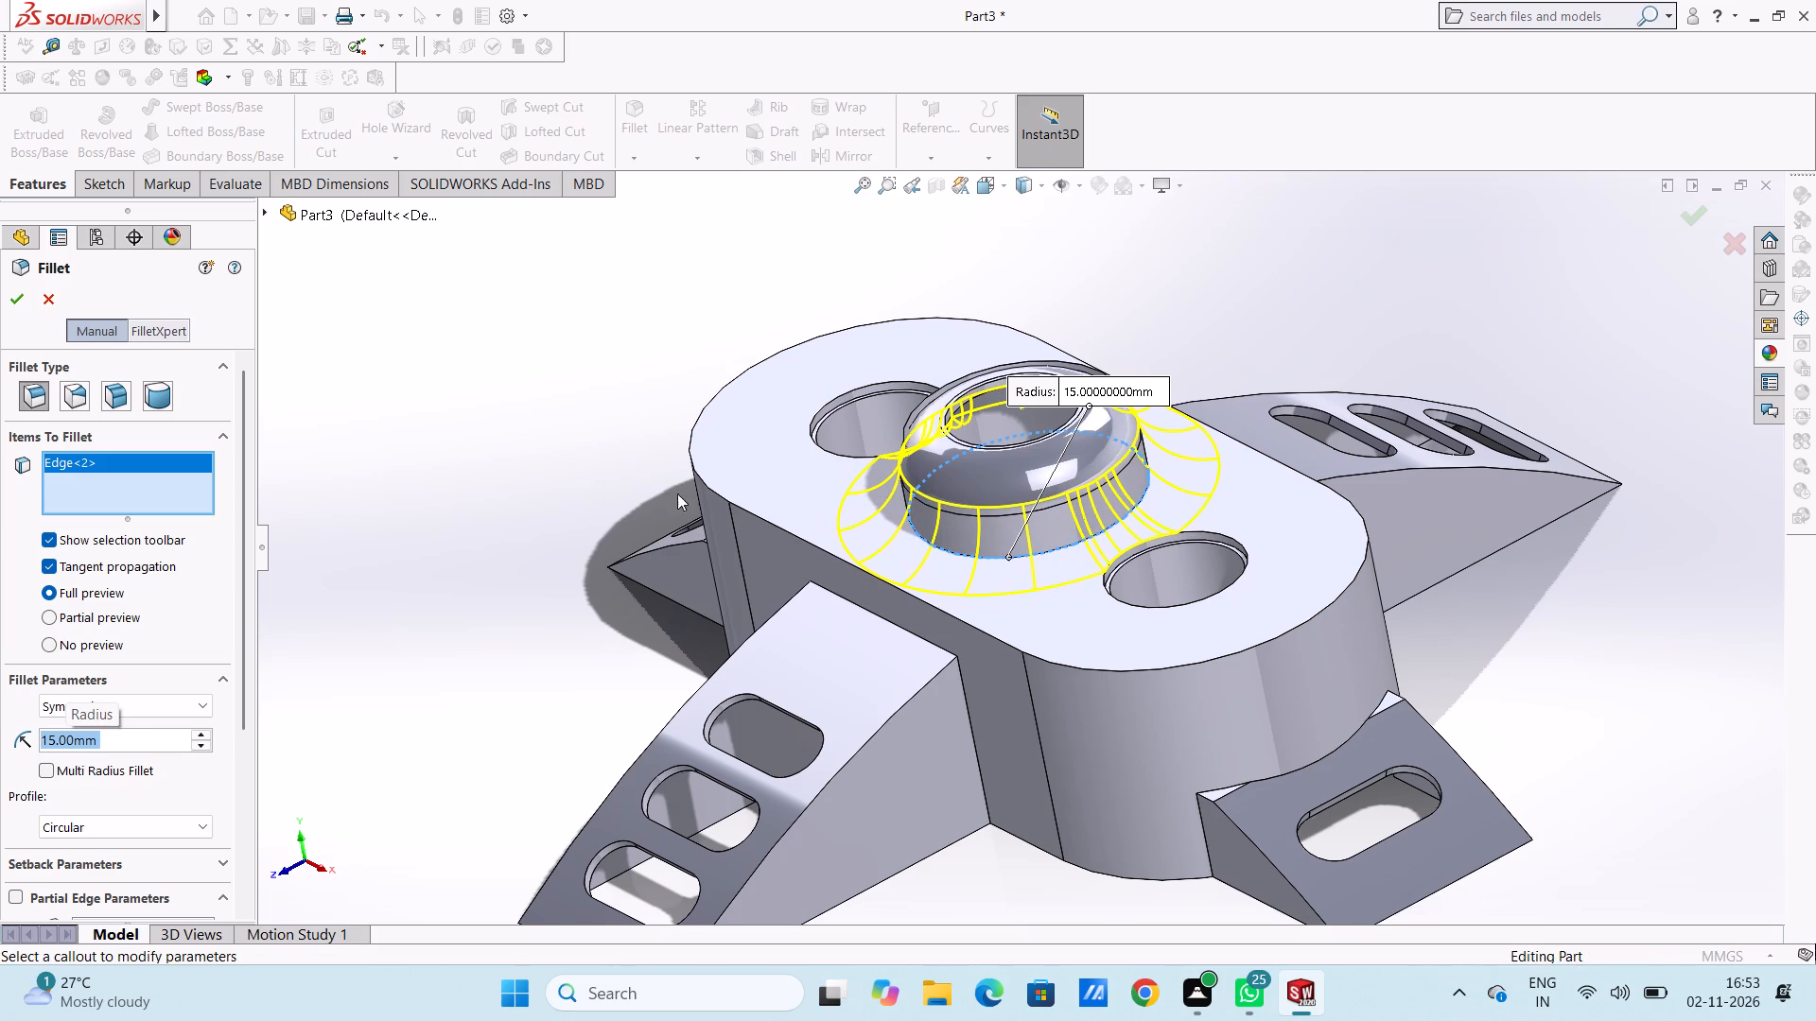
left_click(812, 541)
left_click(812, 541)
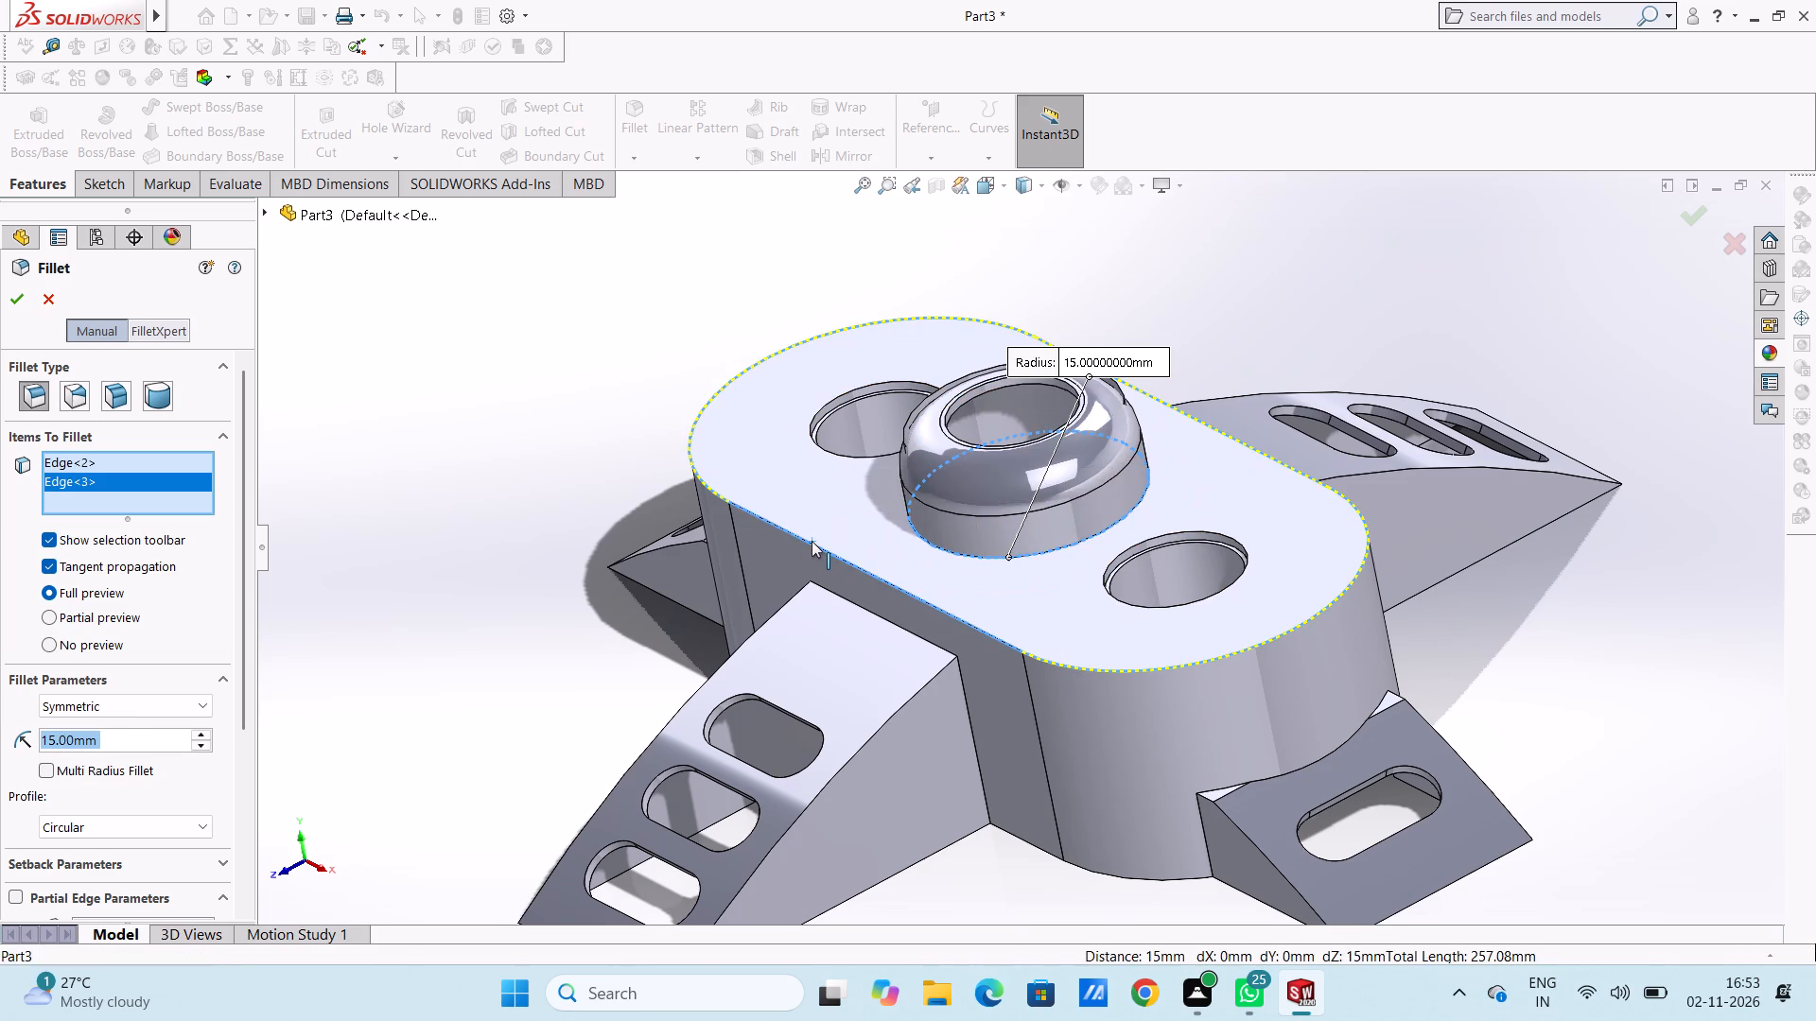
left_click(17, 310)
Fillet the outer perimeter edge of the oblong body's top face with a 15 mm radius.
left_click(638, 110)
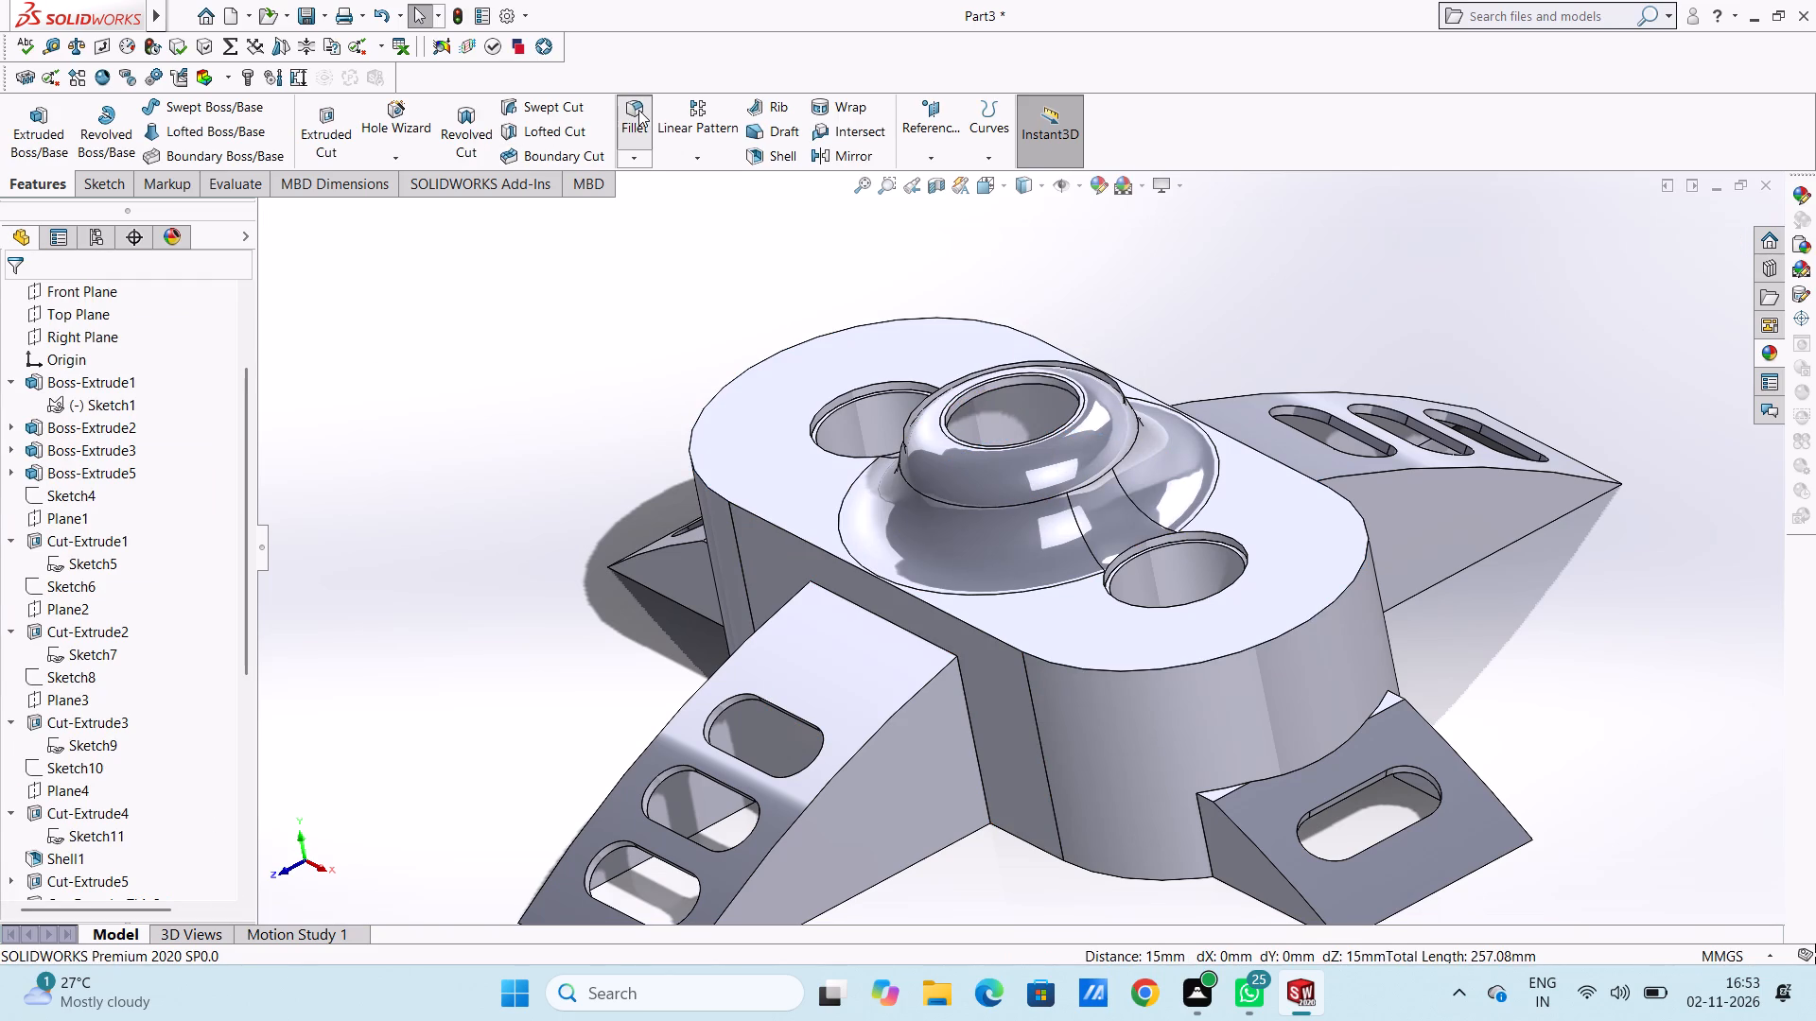
left_click(747, 511)
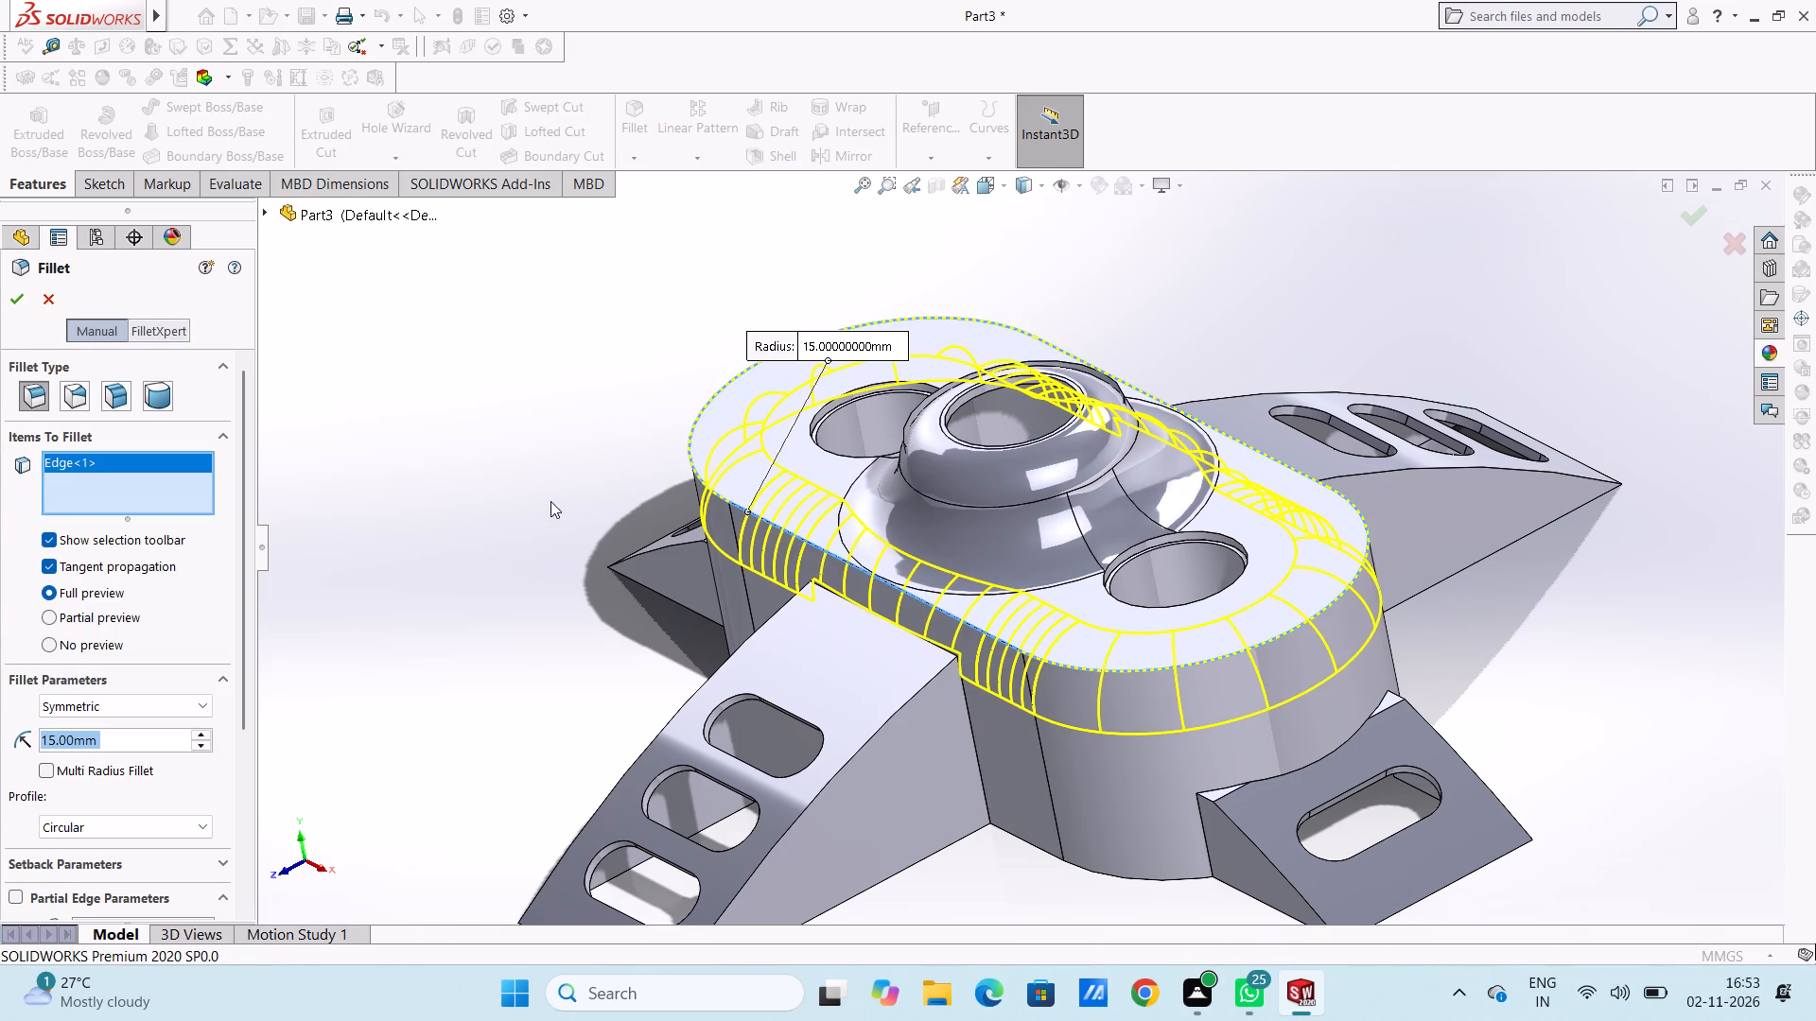
left_click(14, 303)
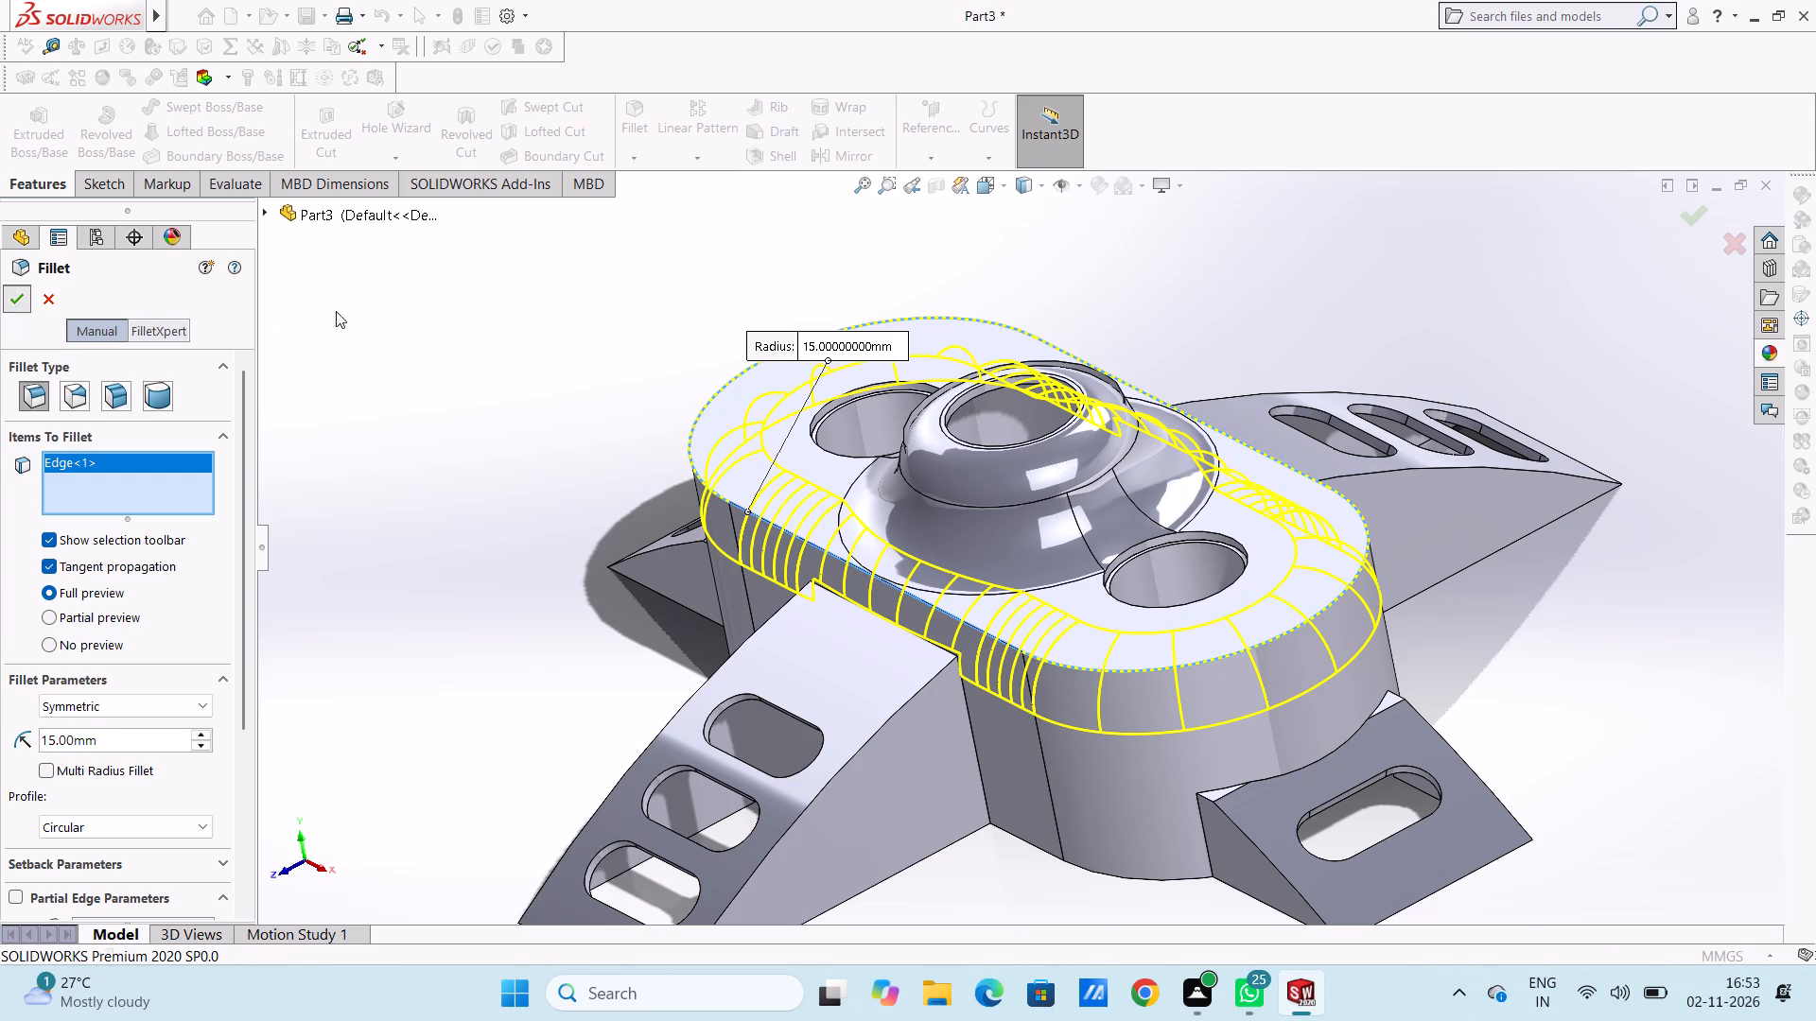
Start a 10 mm fillet on the top edge and both vertical side edges where one three-slot arm meets the oblong body.
scroll(520, 334, "up", 3)
middle_click_drag(547, 360, 606, 389)
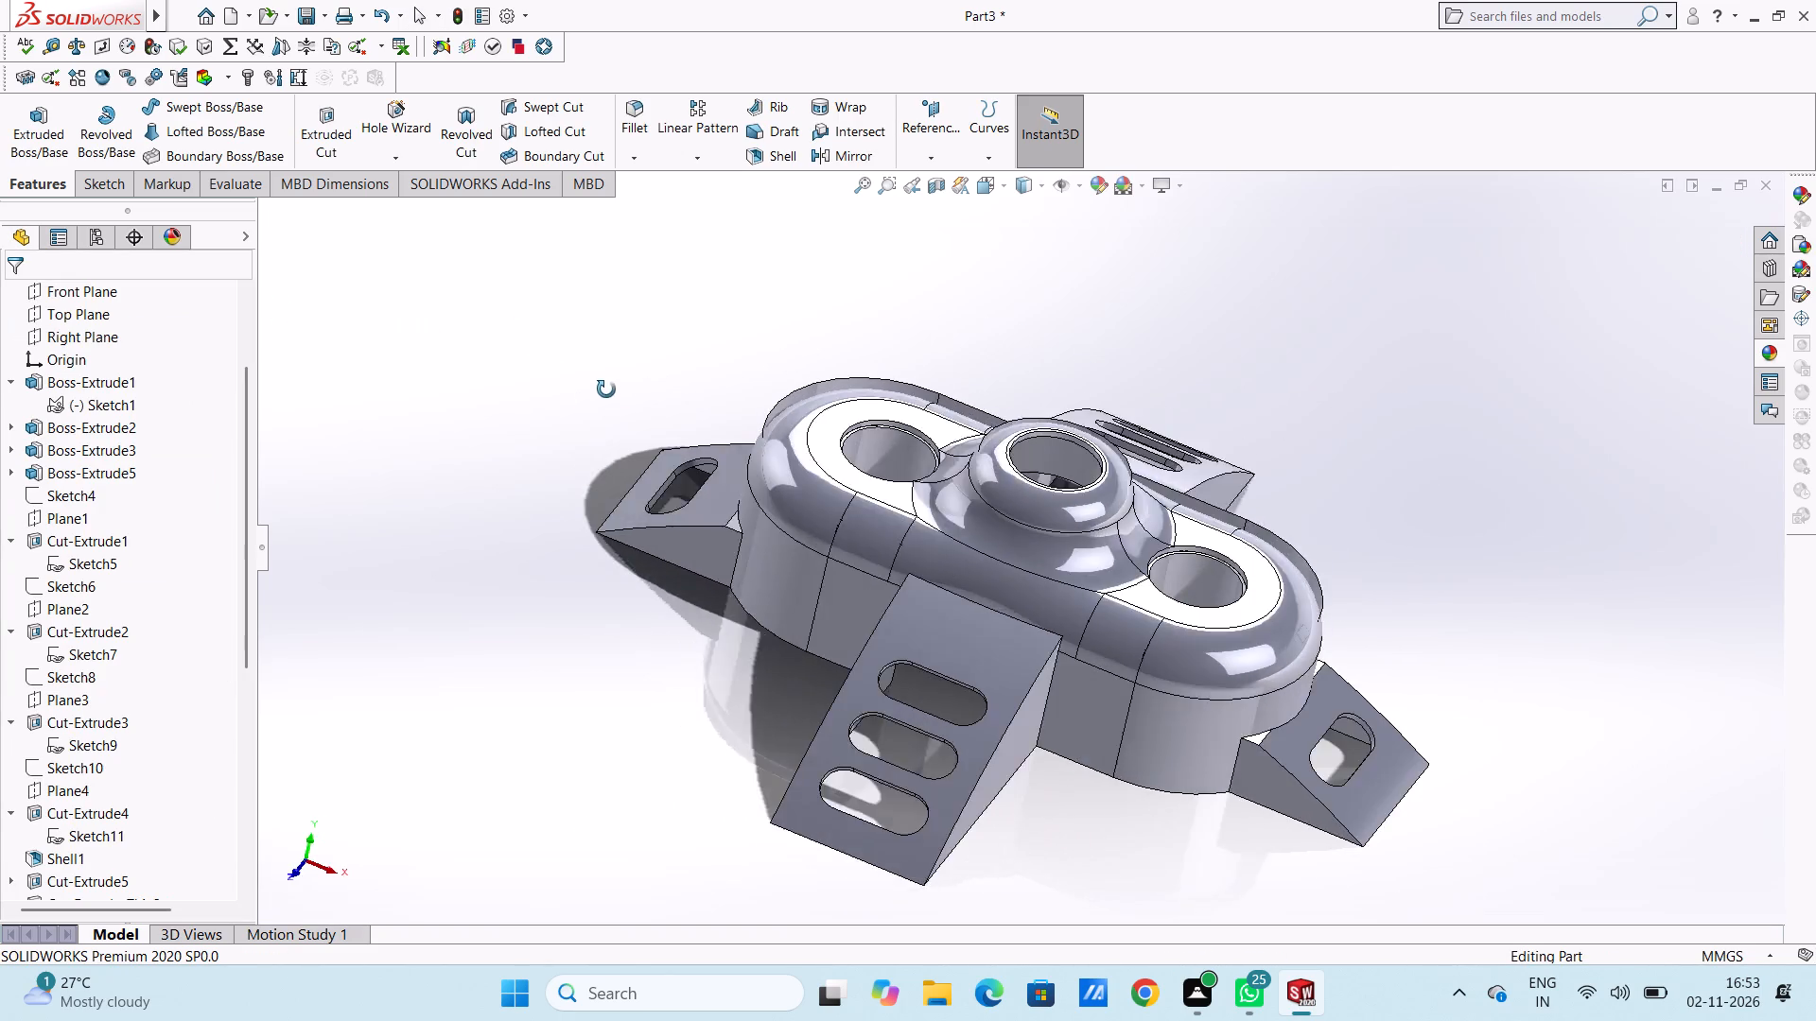
middle_click_drag(606, 389, 563, 395)
scroll(1188, 562, "up", 3)
scroll(1042, 719, "down", 1)
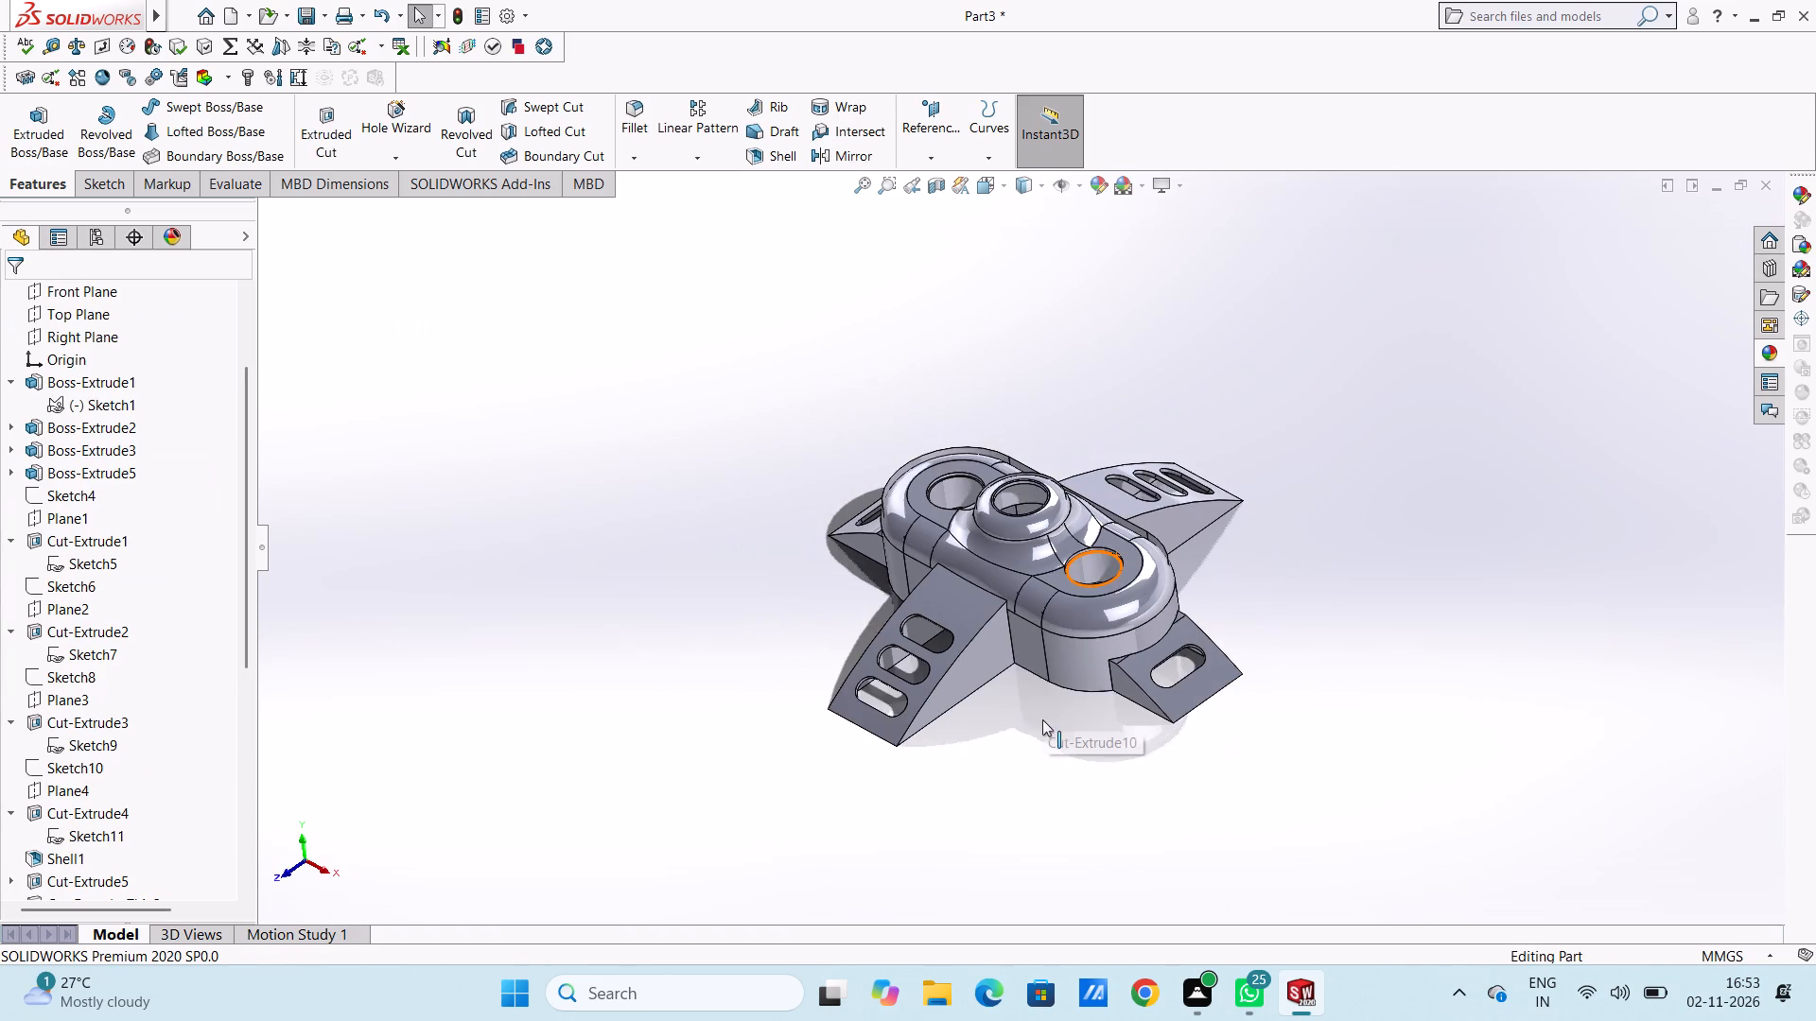
scroll(1042, 719, "down", 1)
middle_click_drag(1035, 701, 1051, 646)
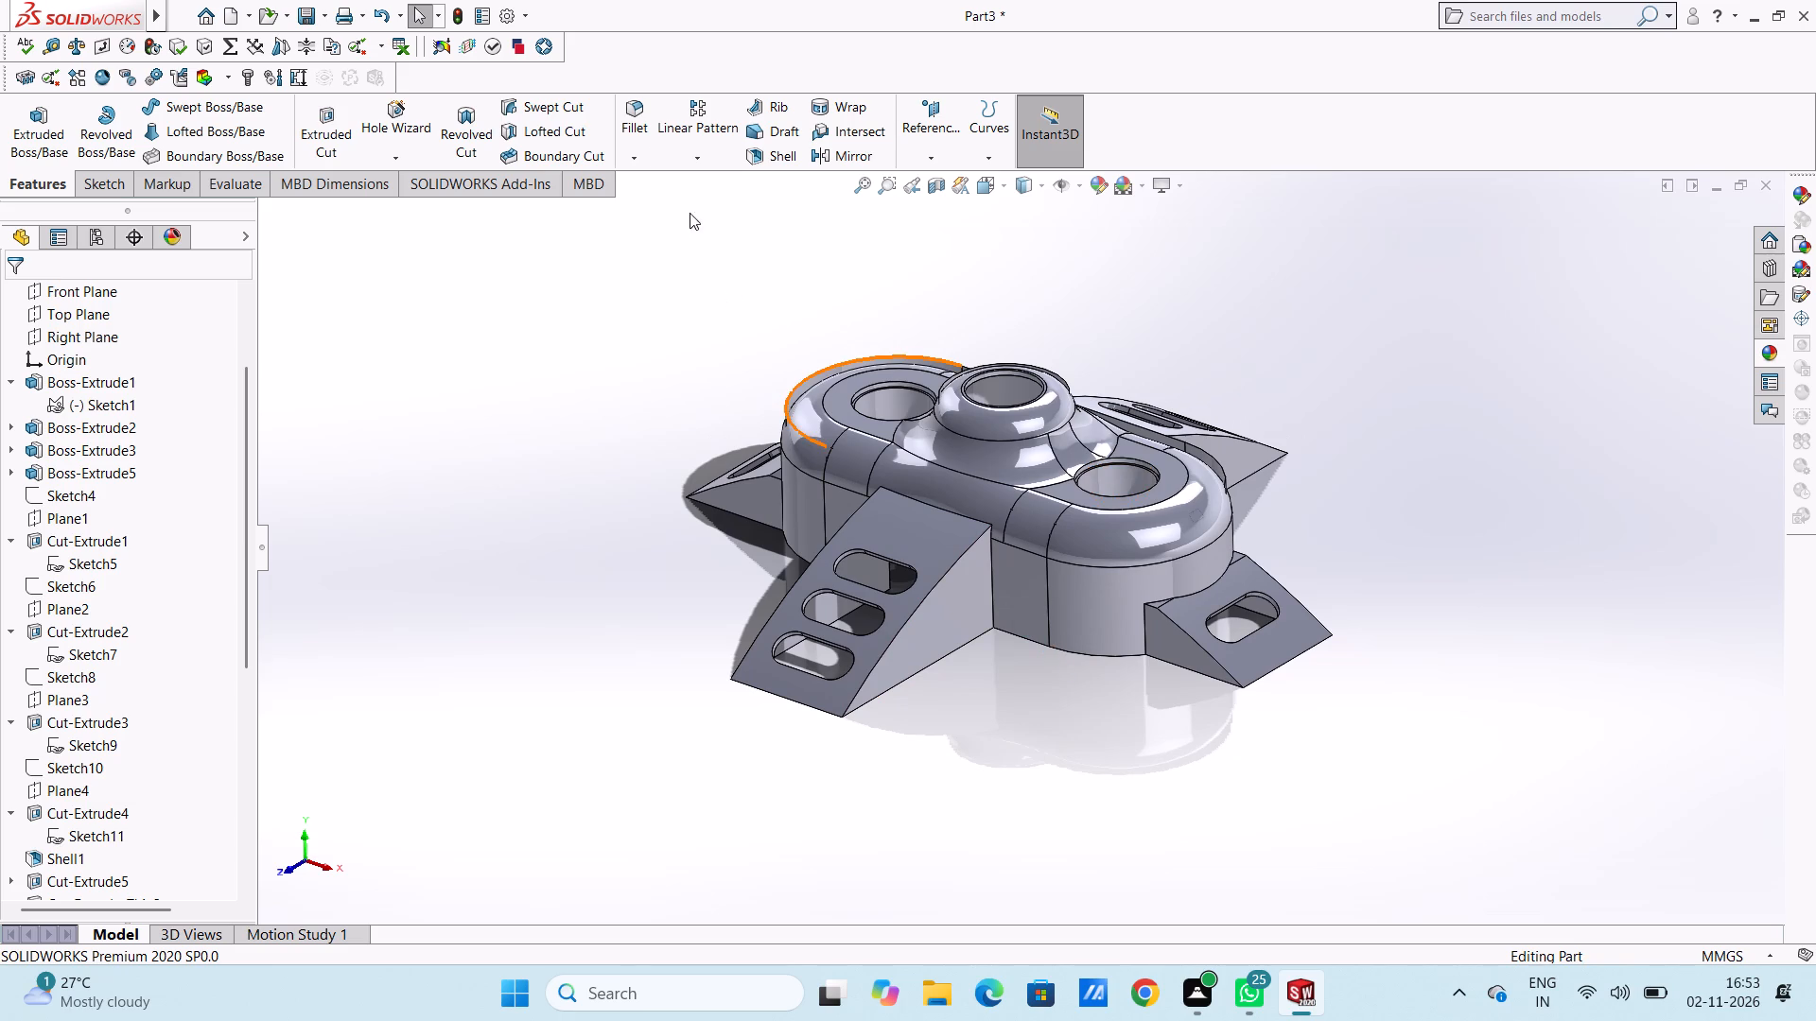
left_click(646, 117)
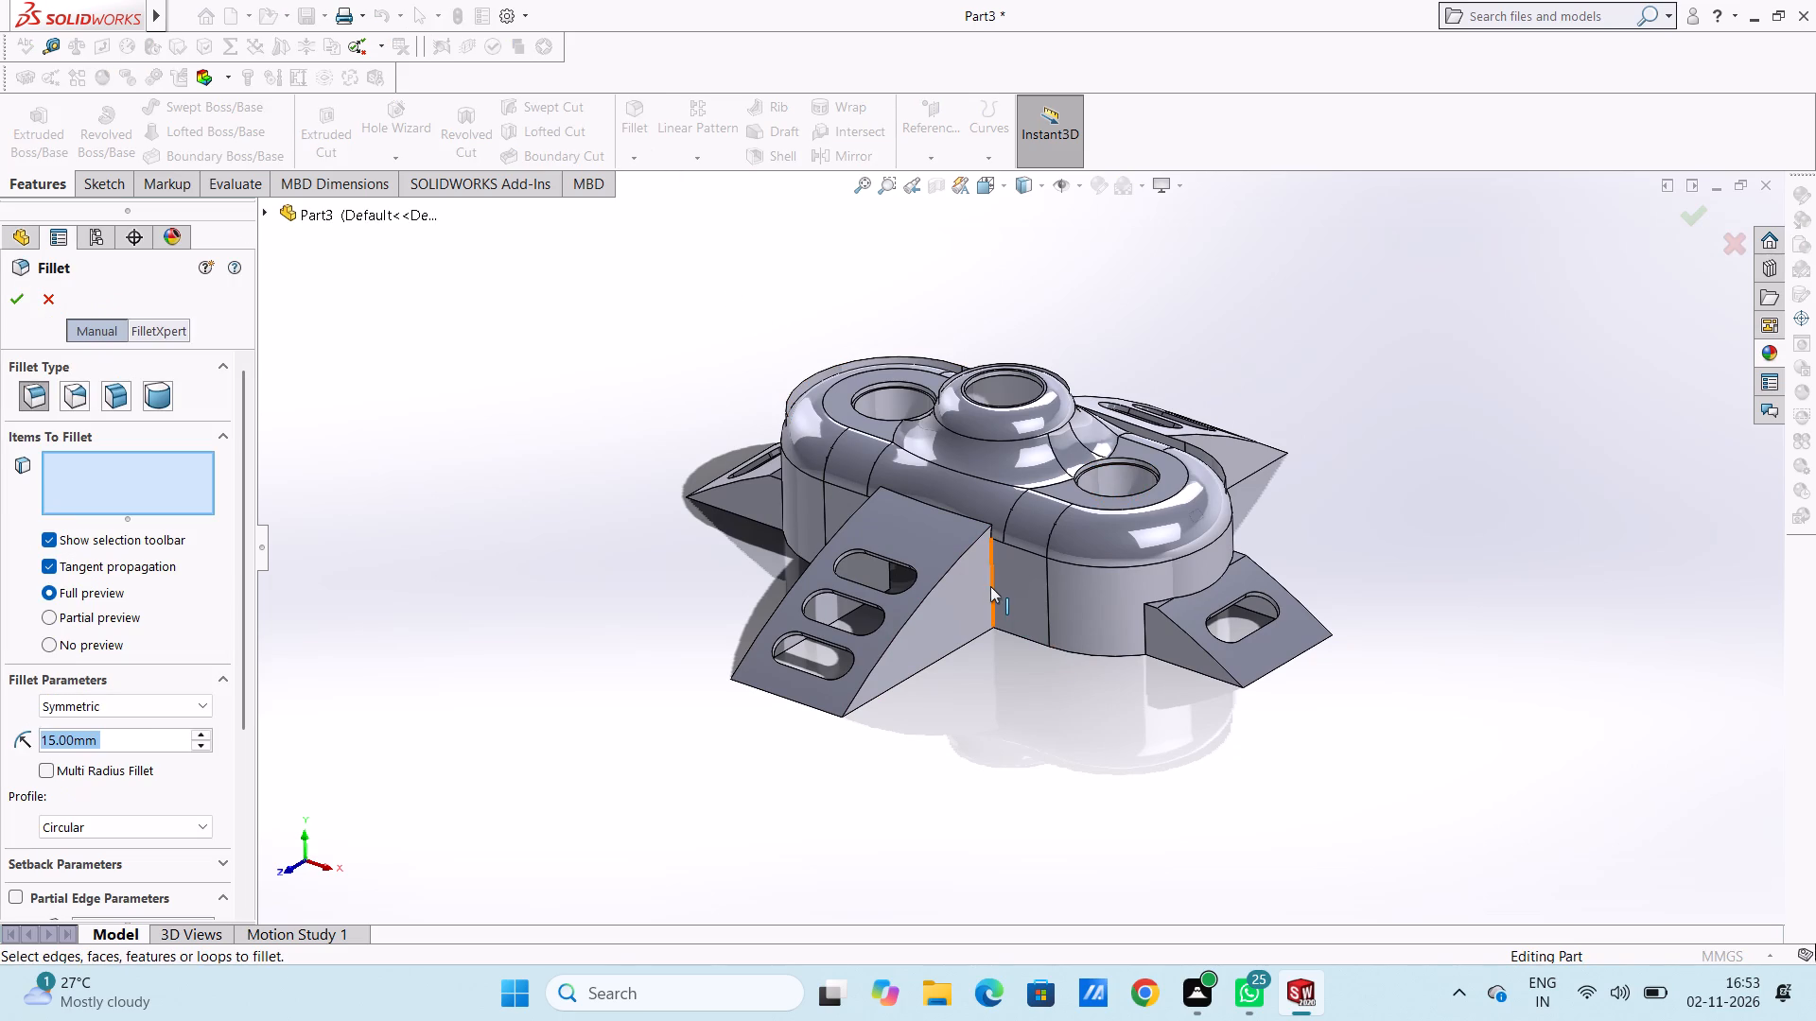
left_click(990, 586)
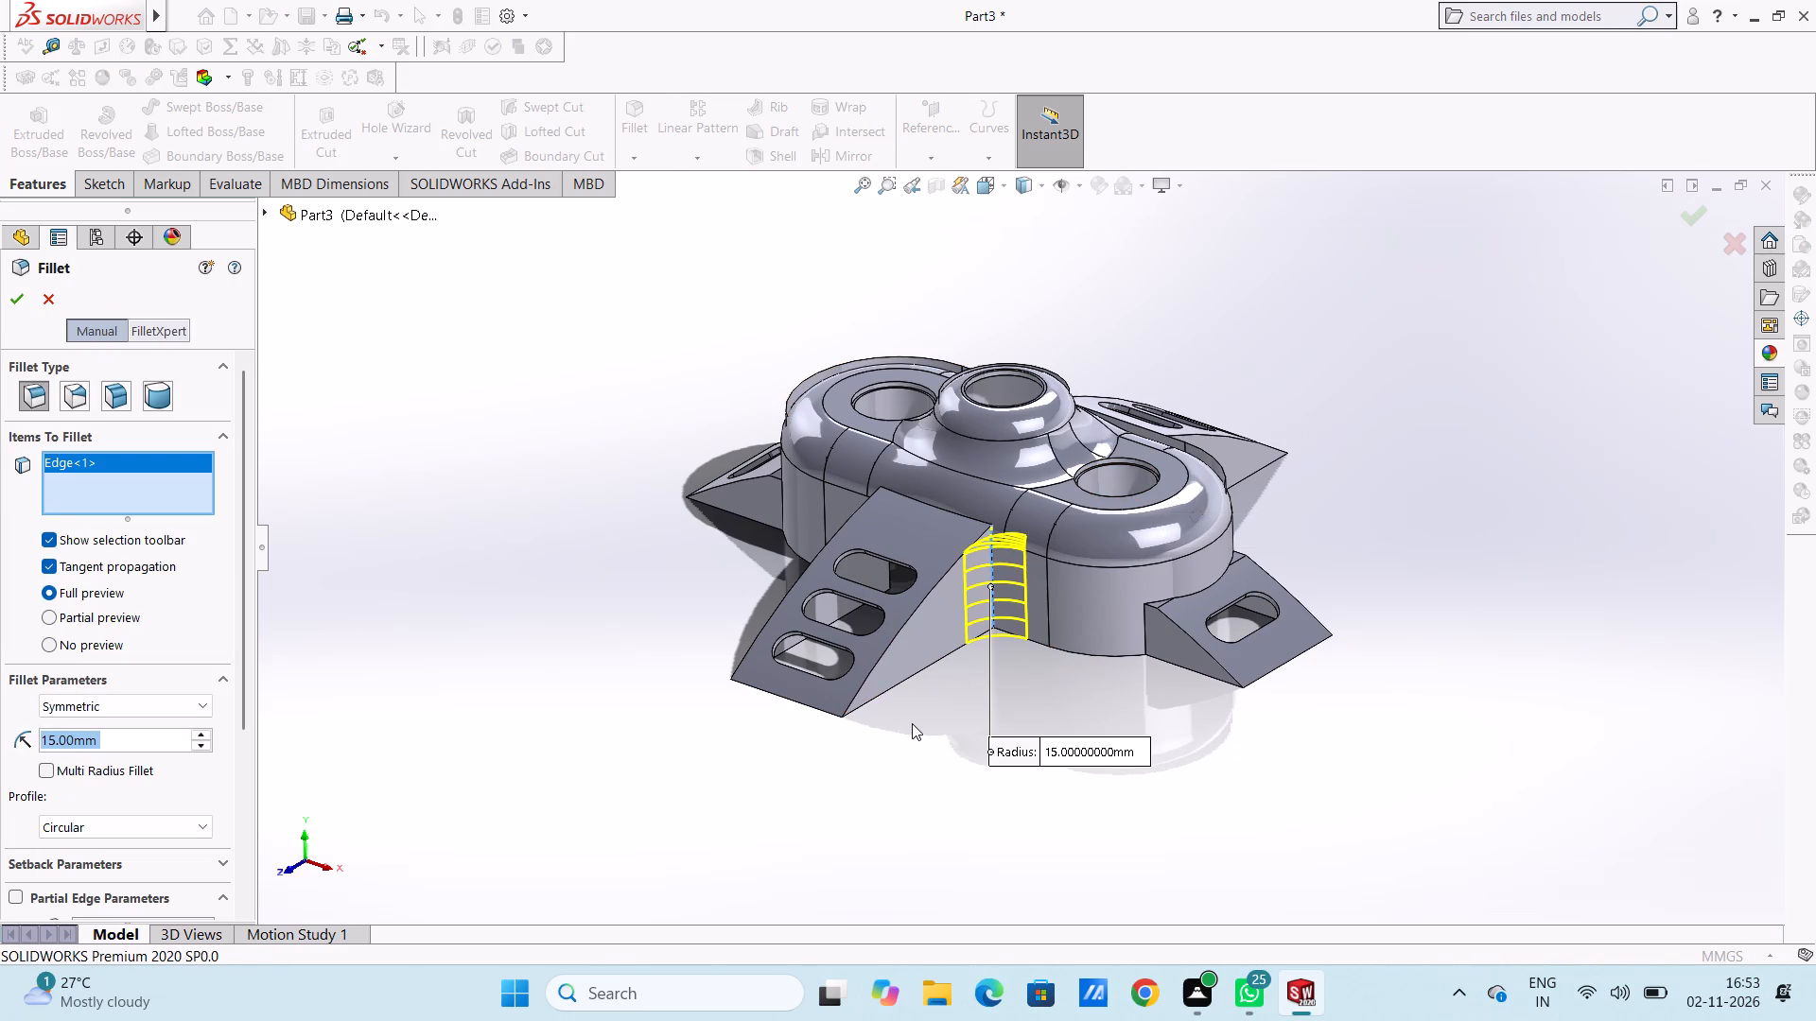
type("10")
key("Return")
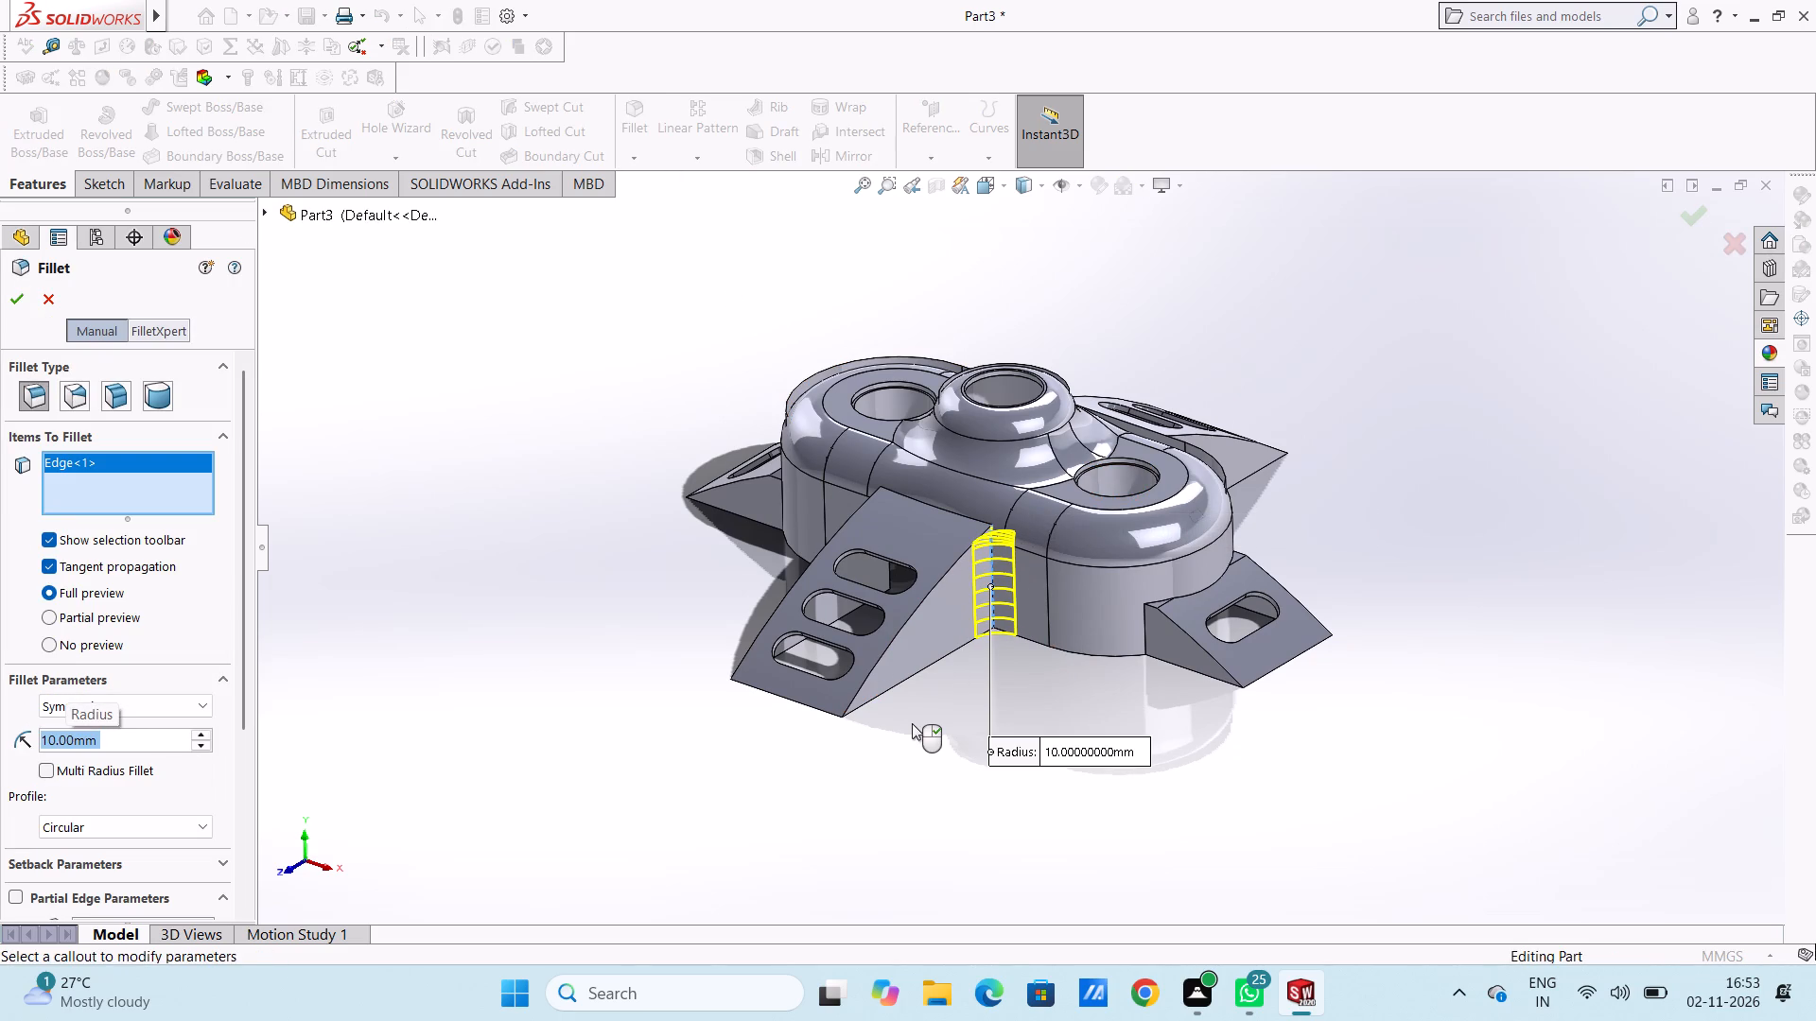
scroll(1011, 527, "down", 4)
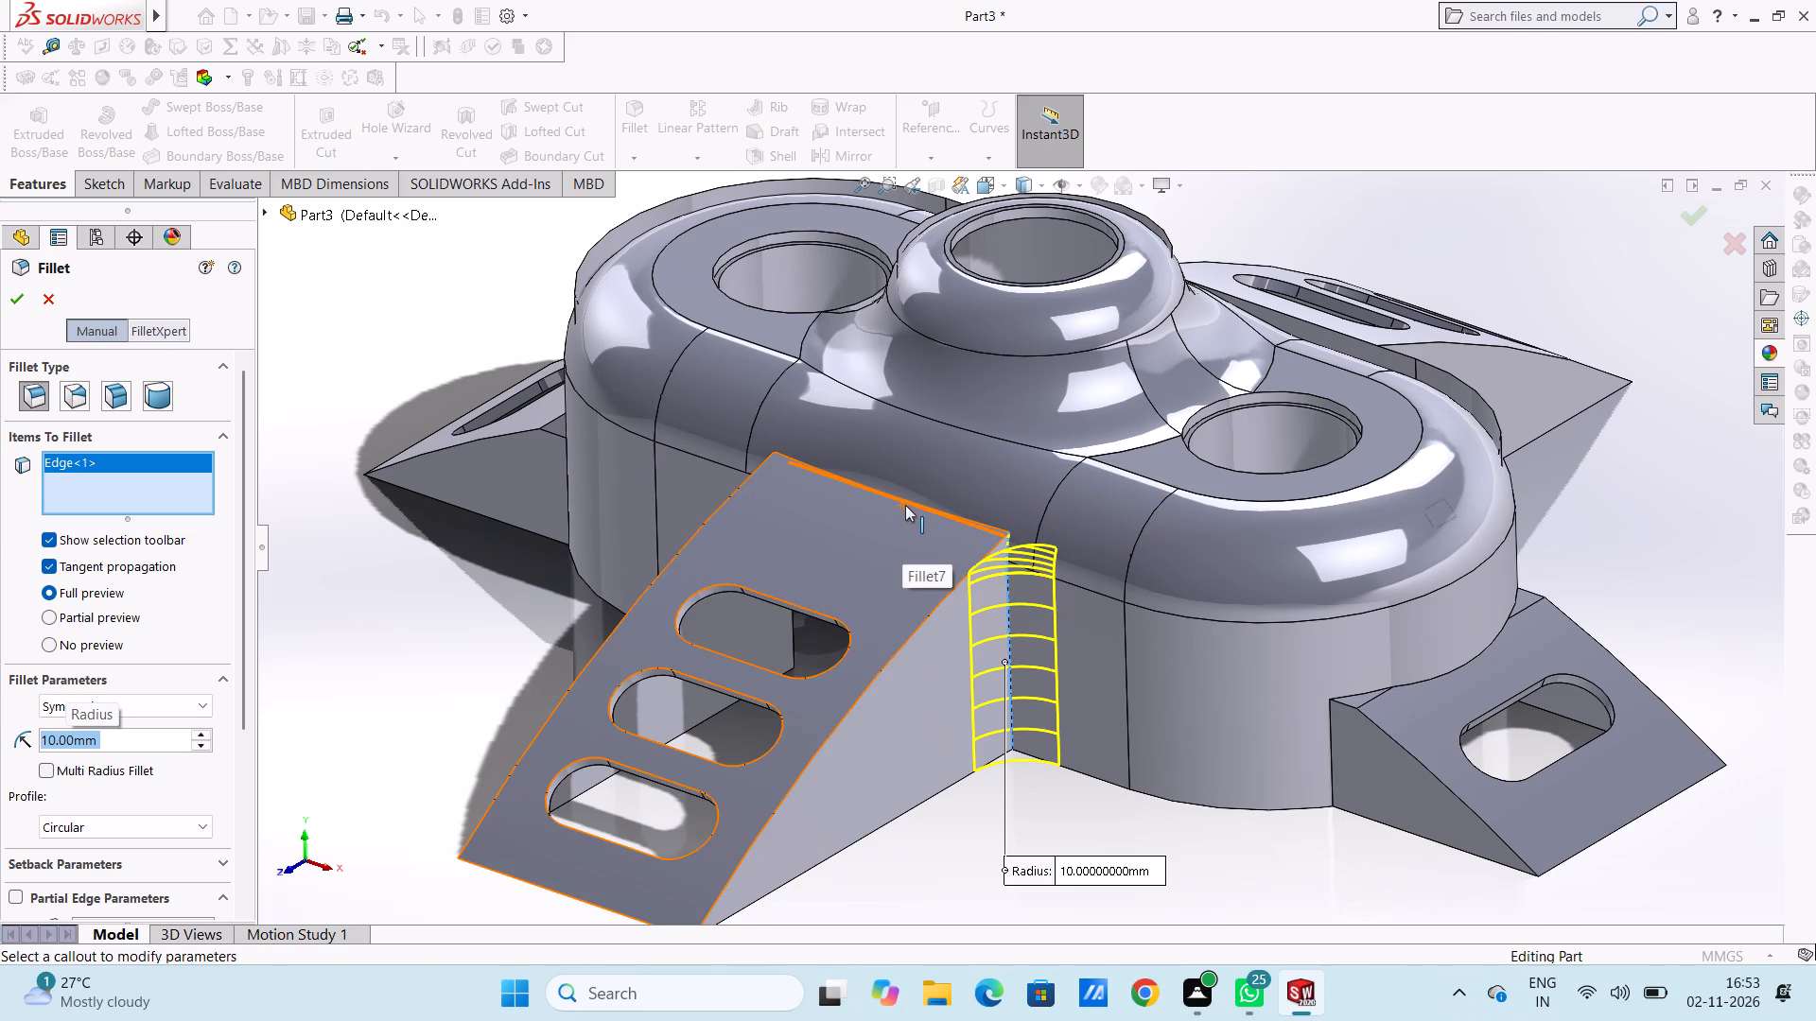
left_click(907, 505)
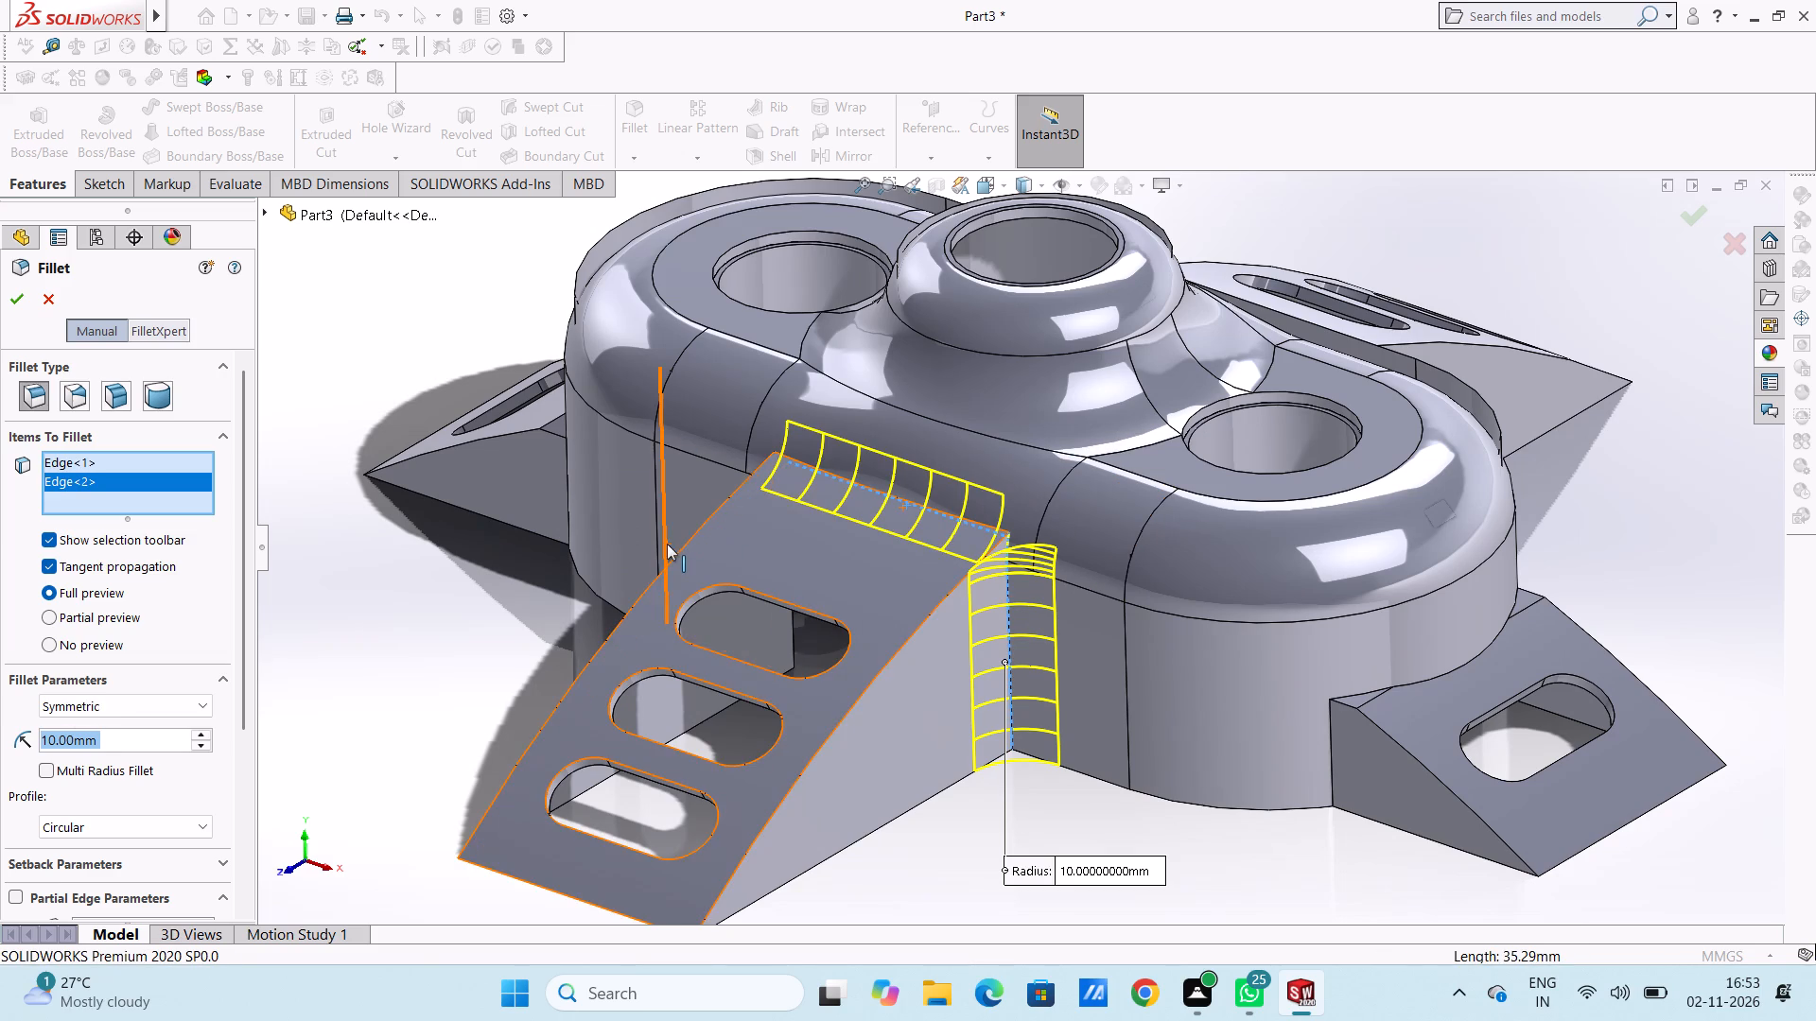
middle_click_drag(672, 554, 810, 582)
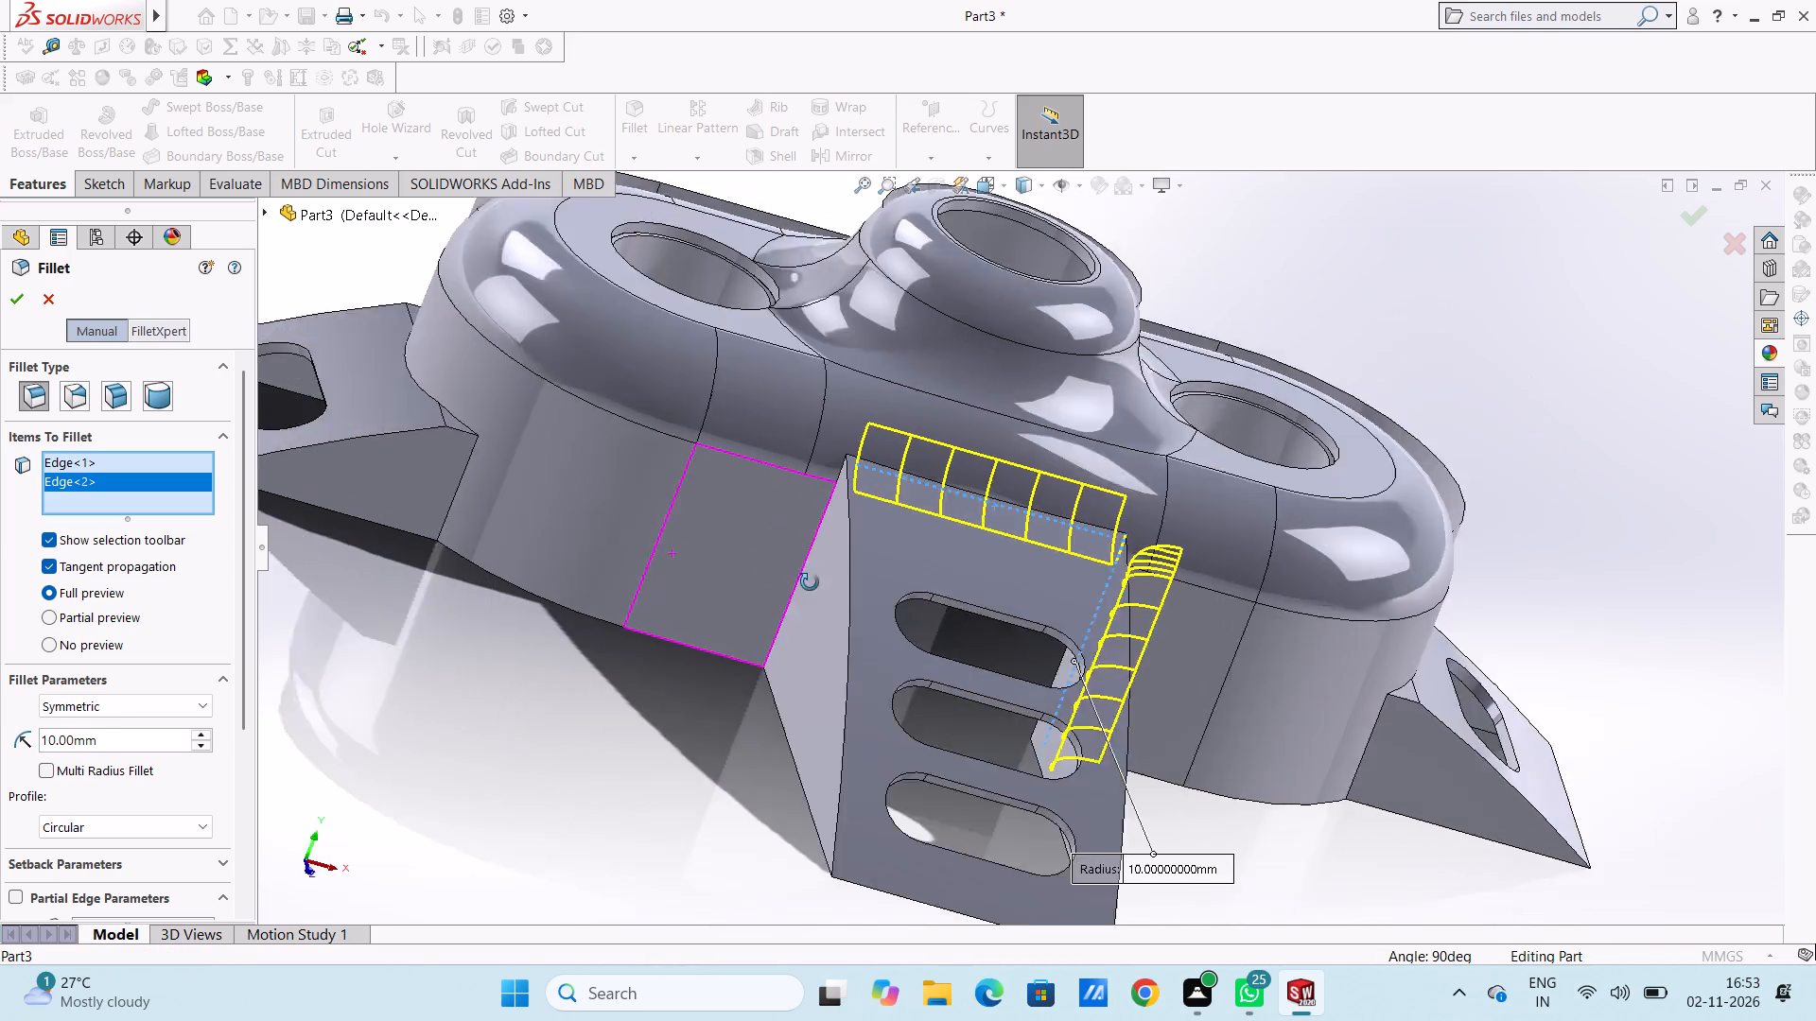
middle_click_drag(810, 582, 829, 584)
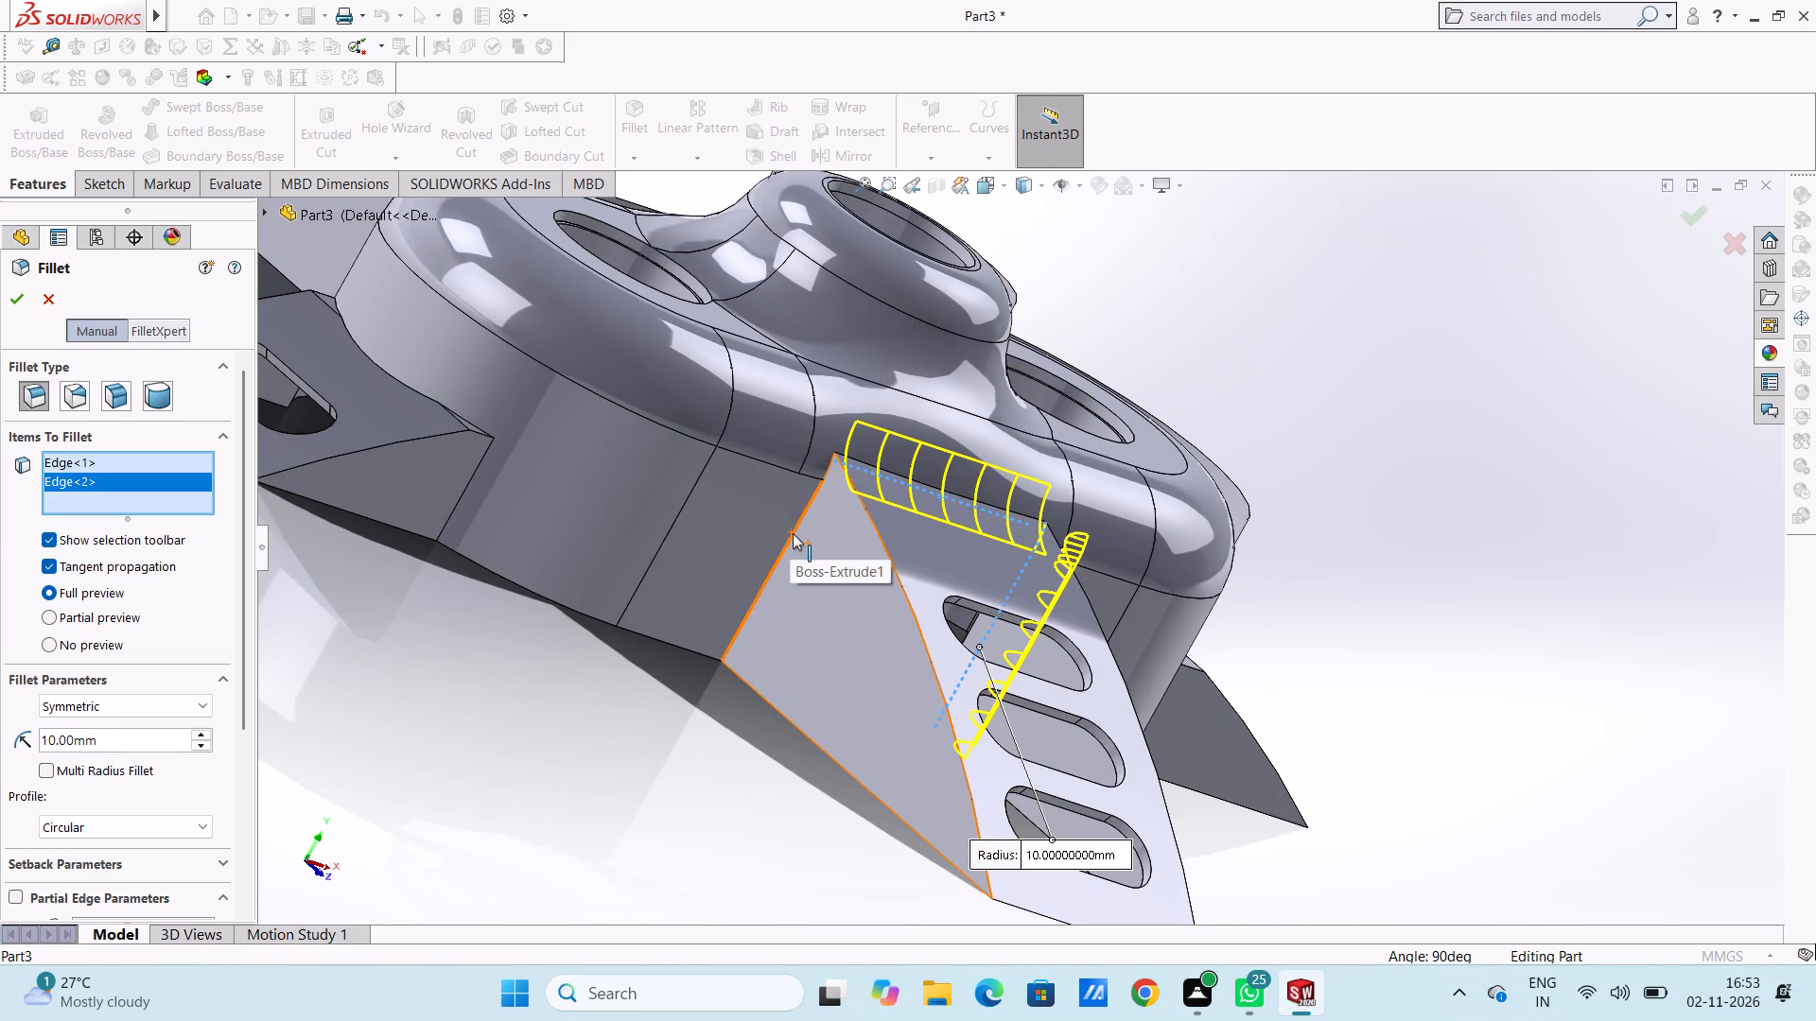
left_click(793, 533)
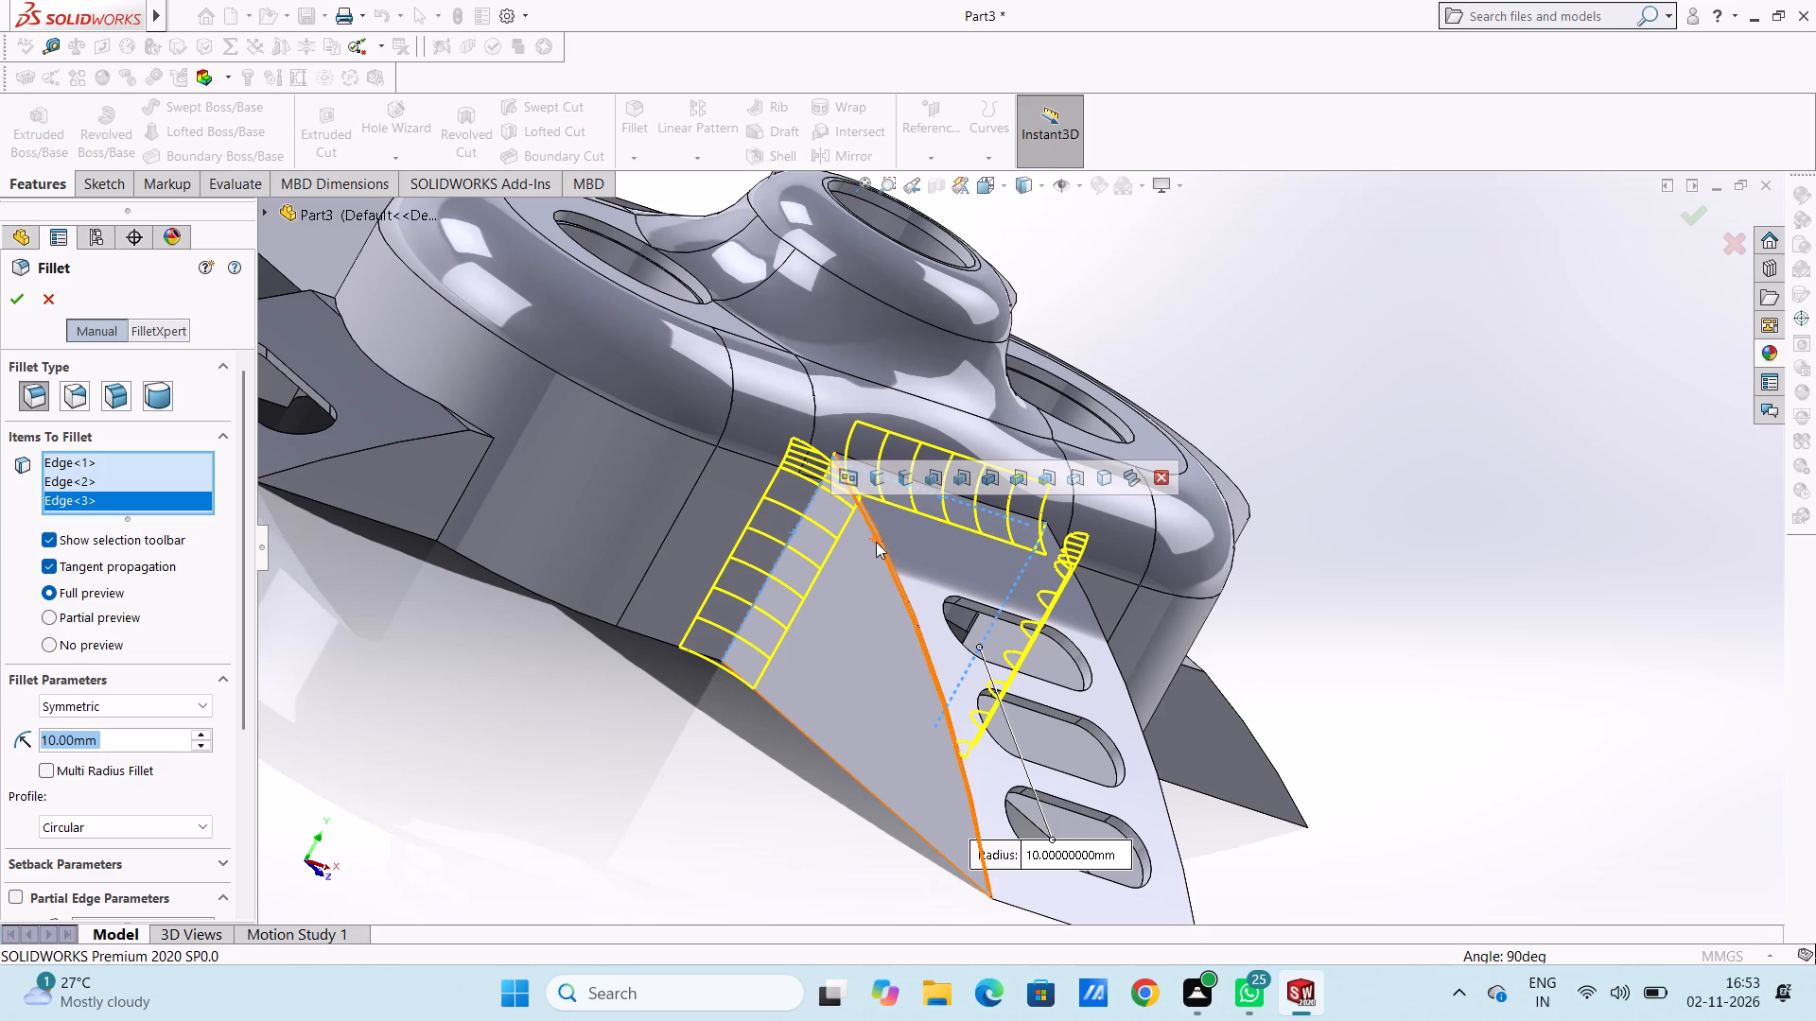
left_click(883, 545)
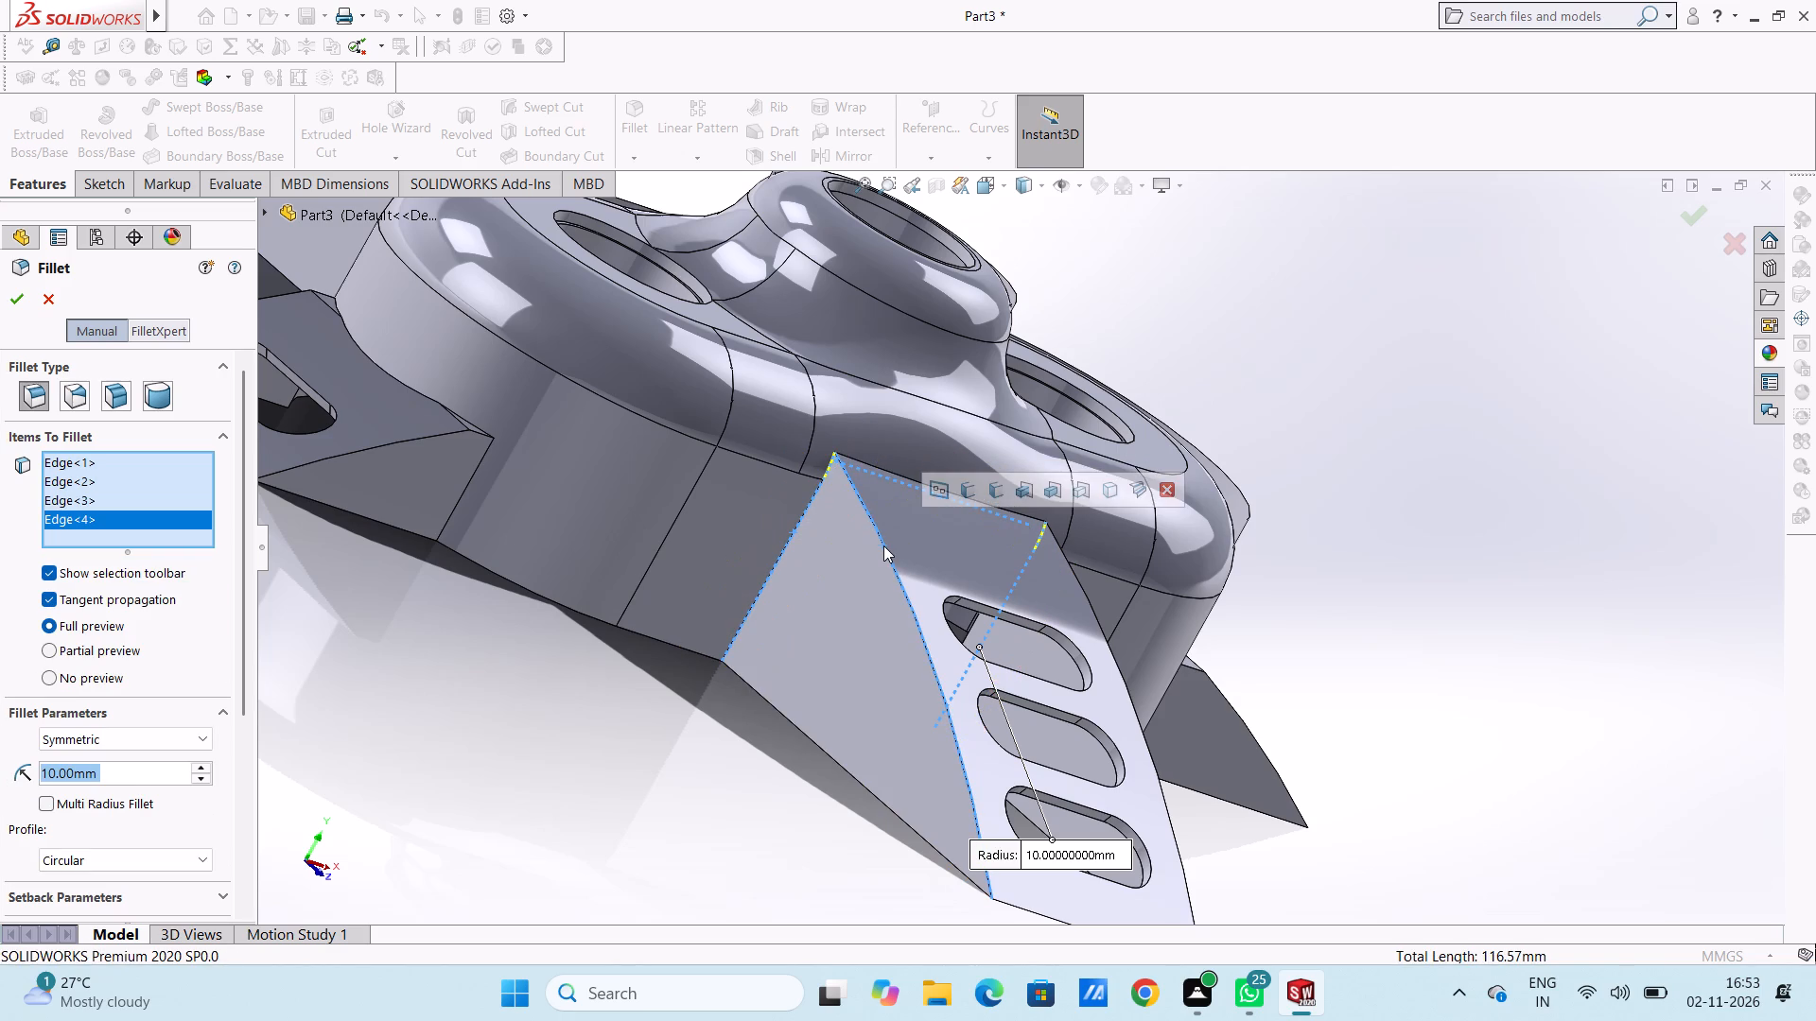
left_click(883, 545)
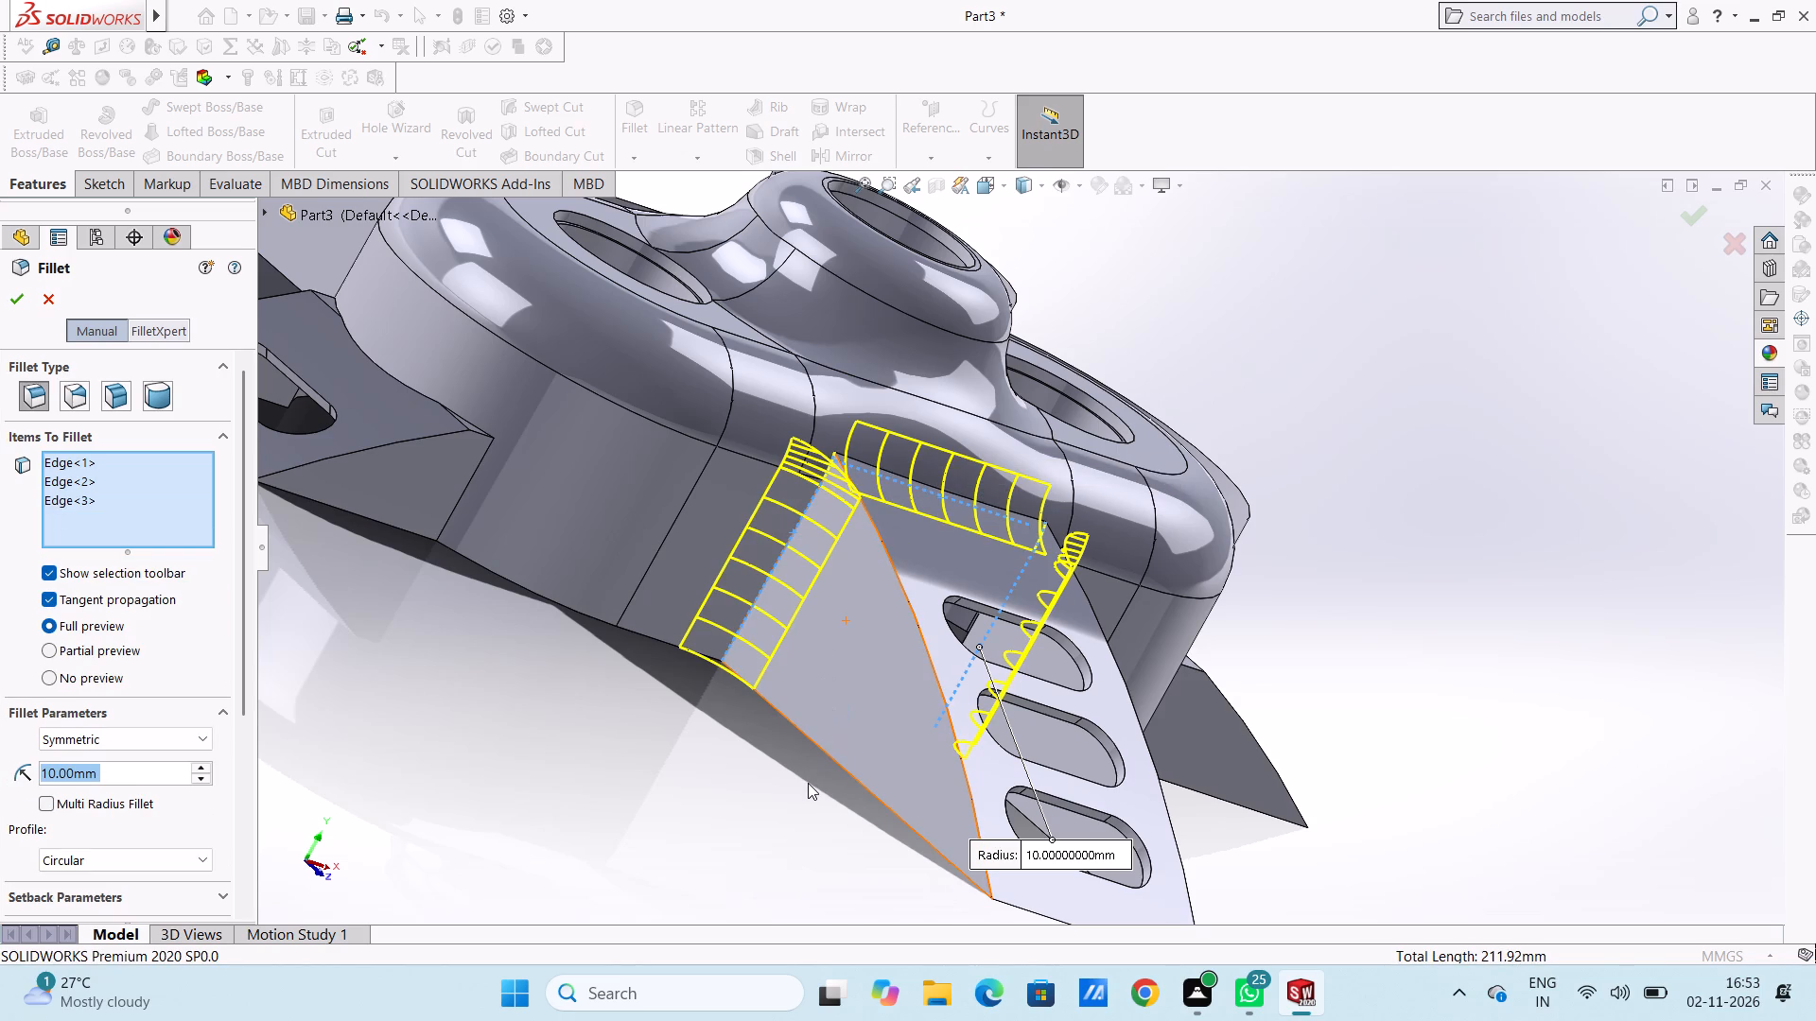
Add both vertical edges where one single-slot end arm meets the body to the 10 mm fillet selection.
middle_click_drag(807, 783, 637, 697)
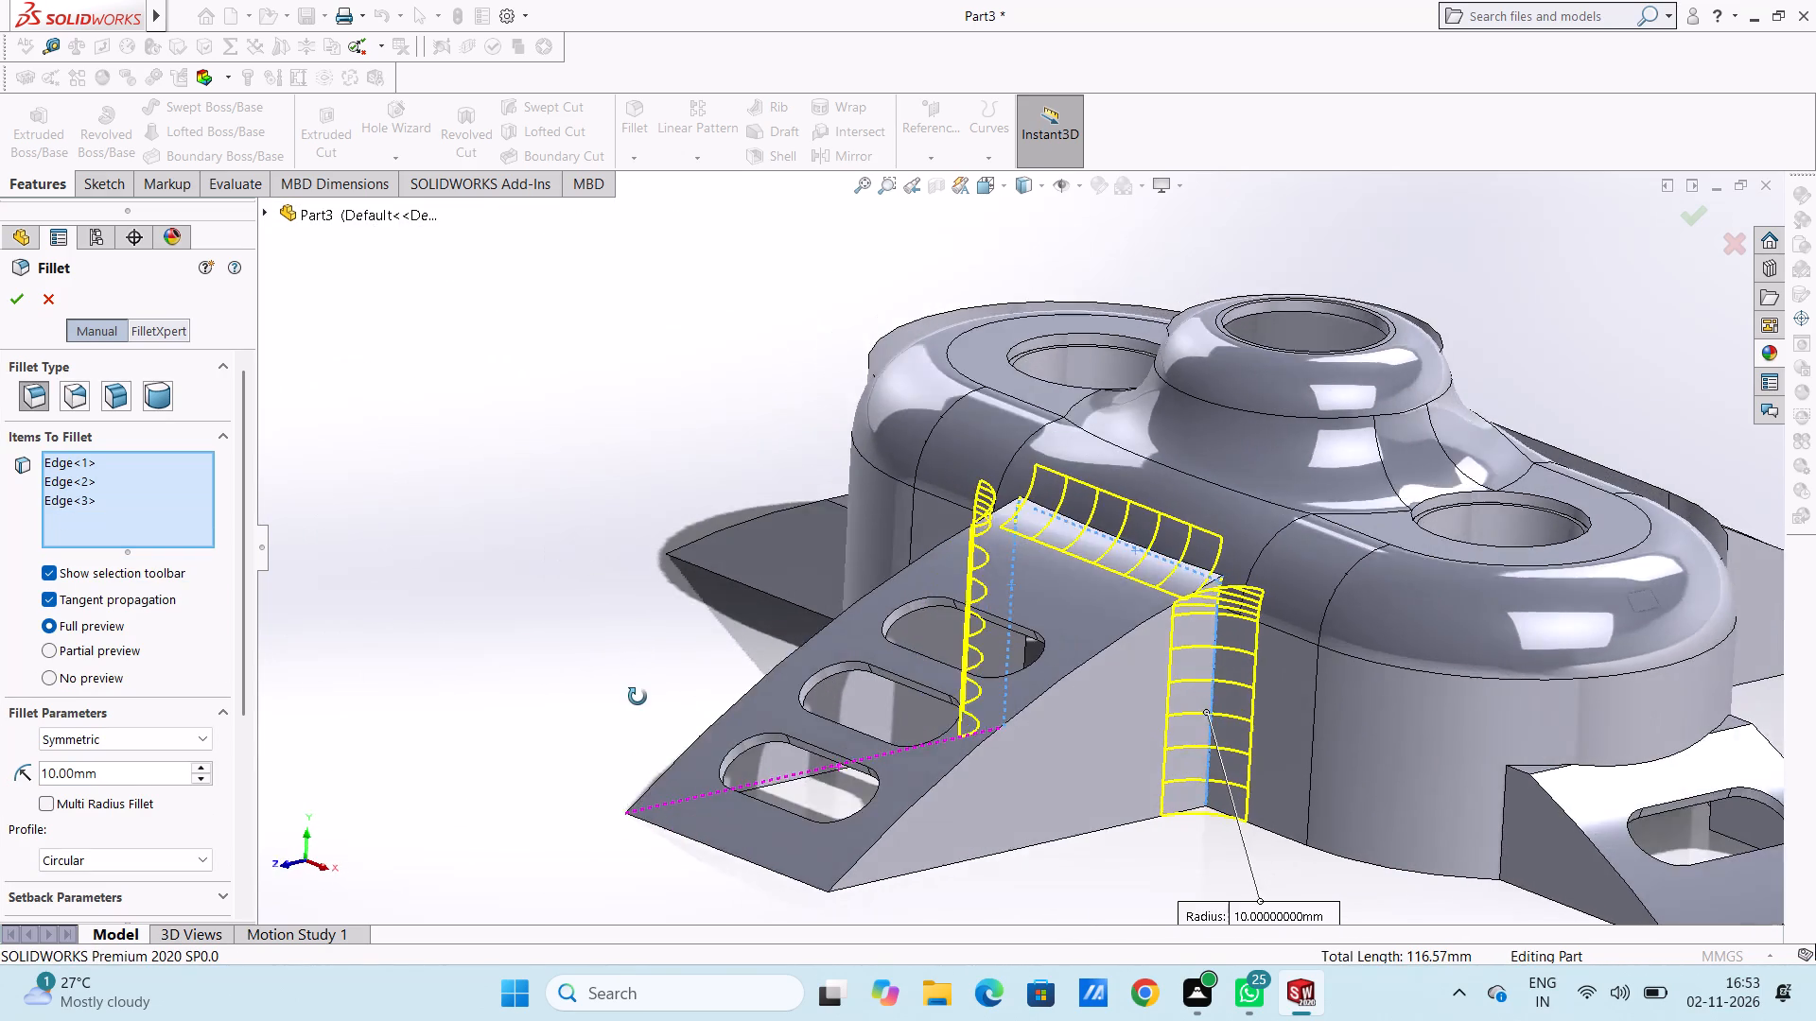
middle_click_drag(637, 697, 714, 753)
scroll(640, 630, "up", 3)
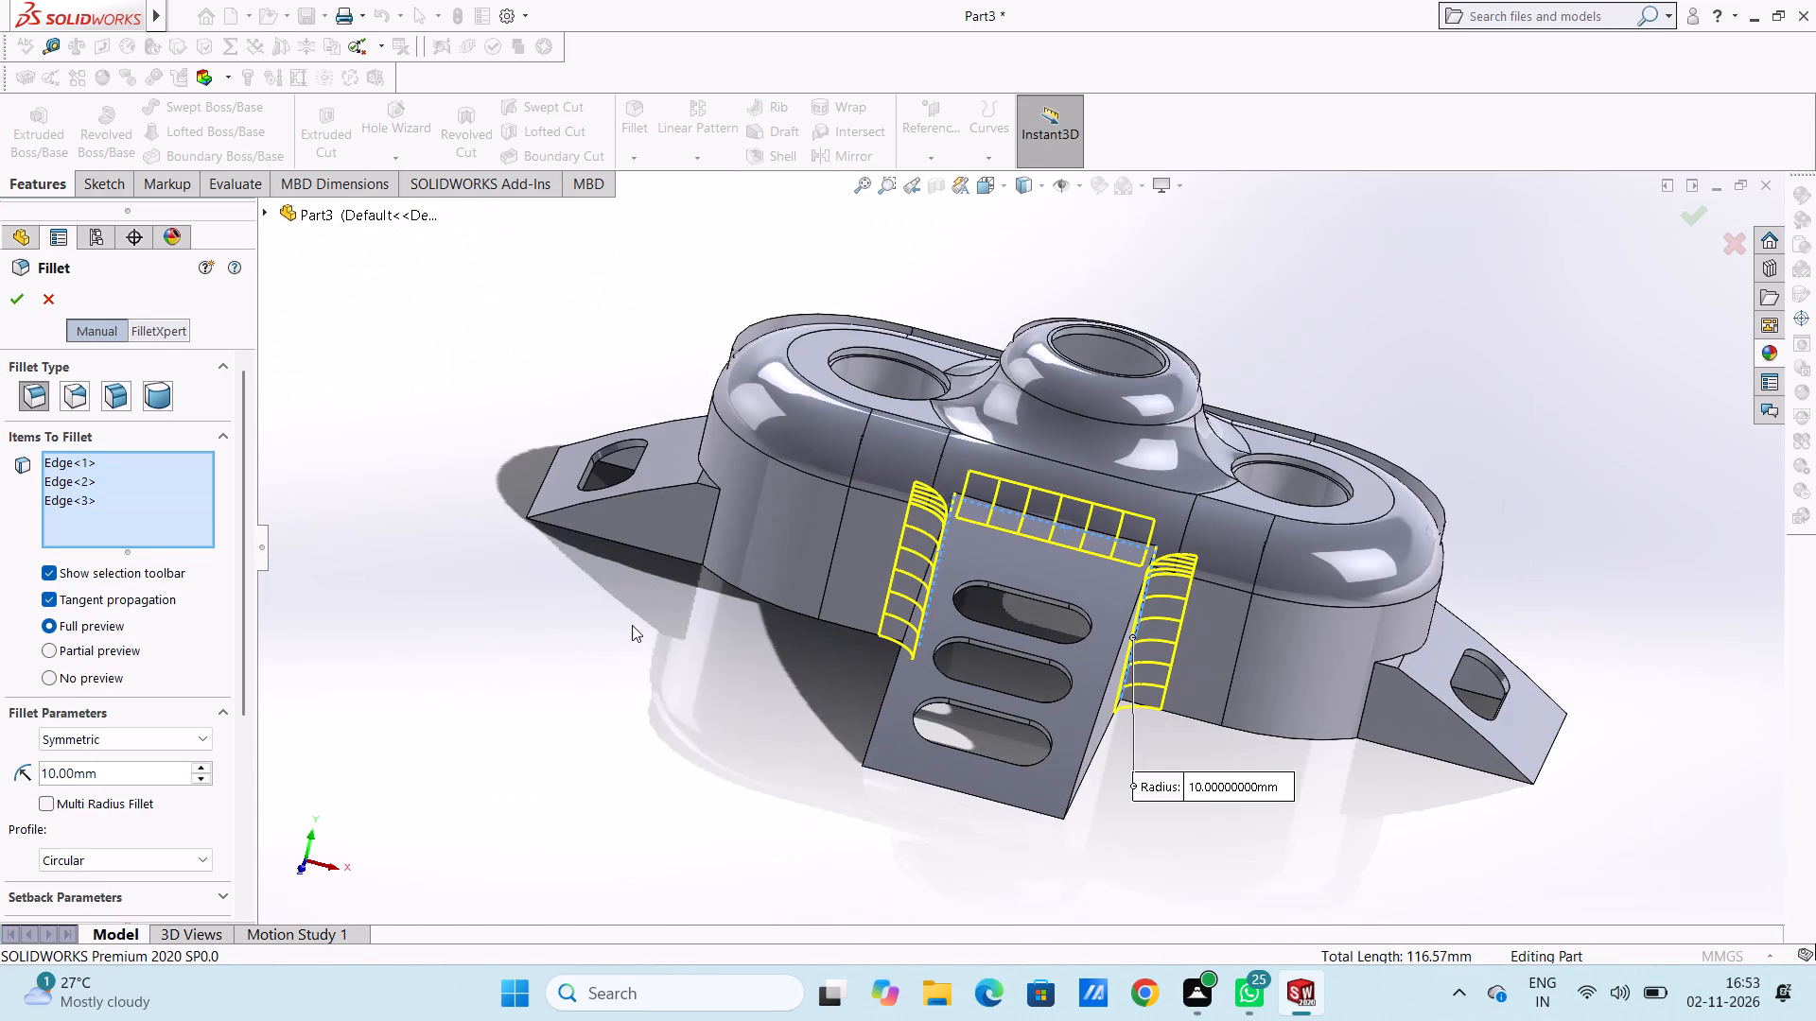
middle_click_drag(623, 643, 661, 742)
scroll(870, 680, "down", 3)
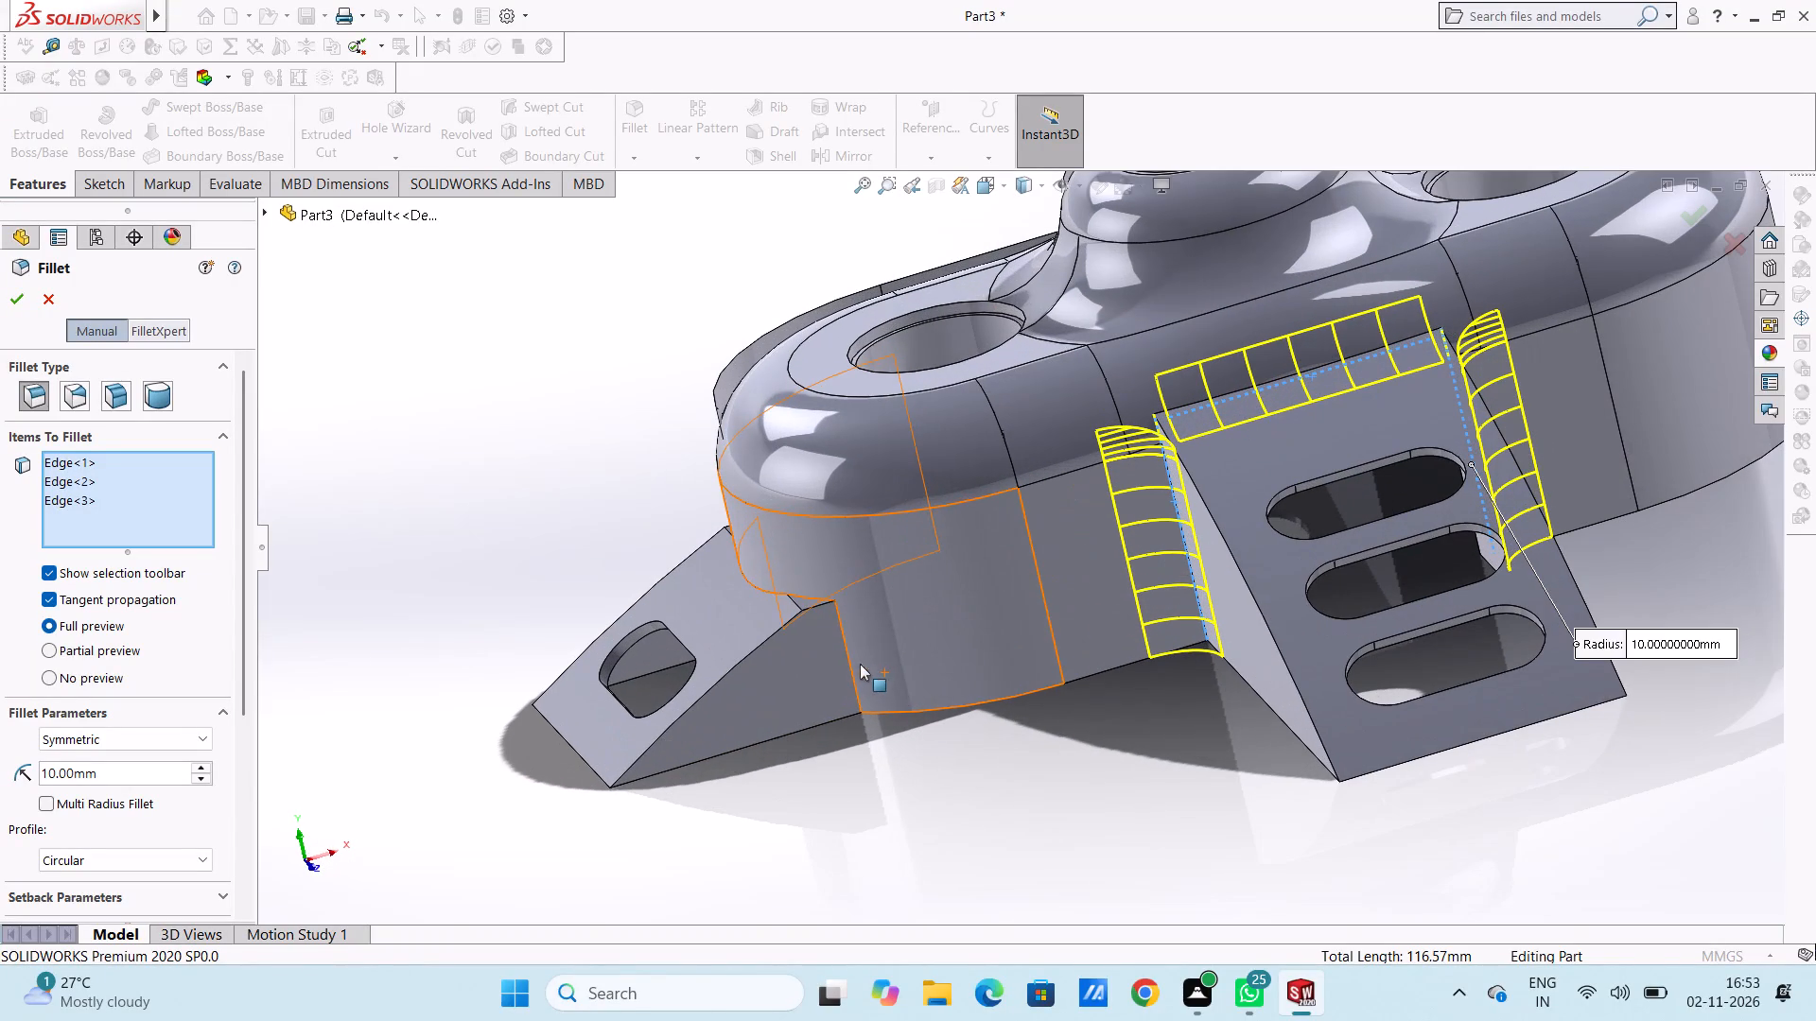
left_click(817, 605)
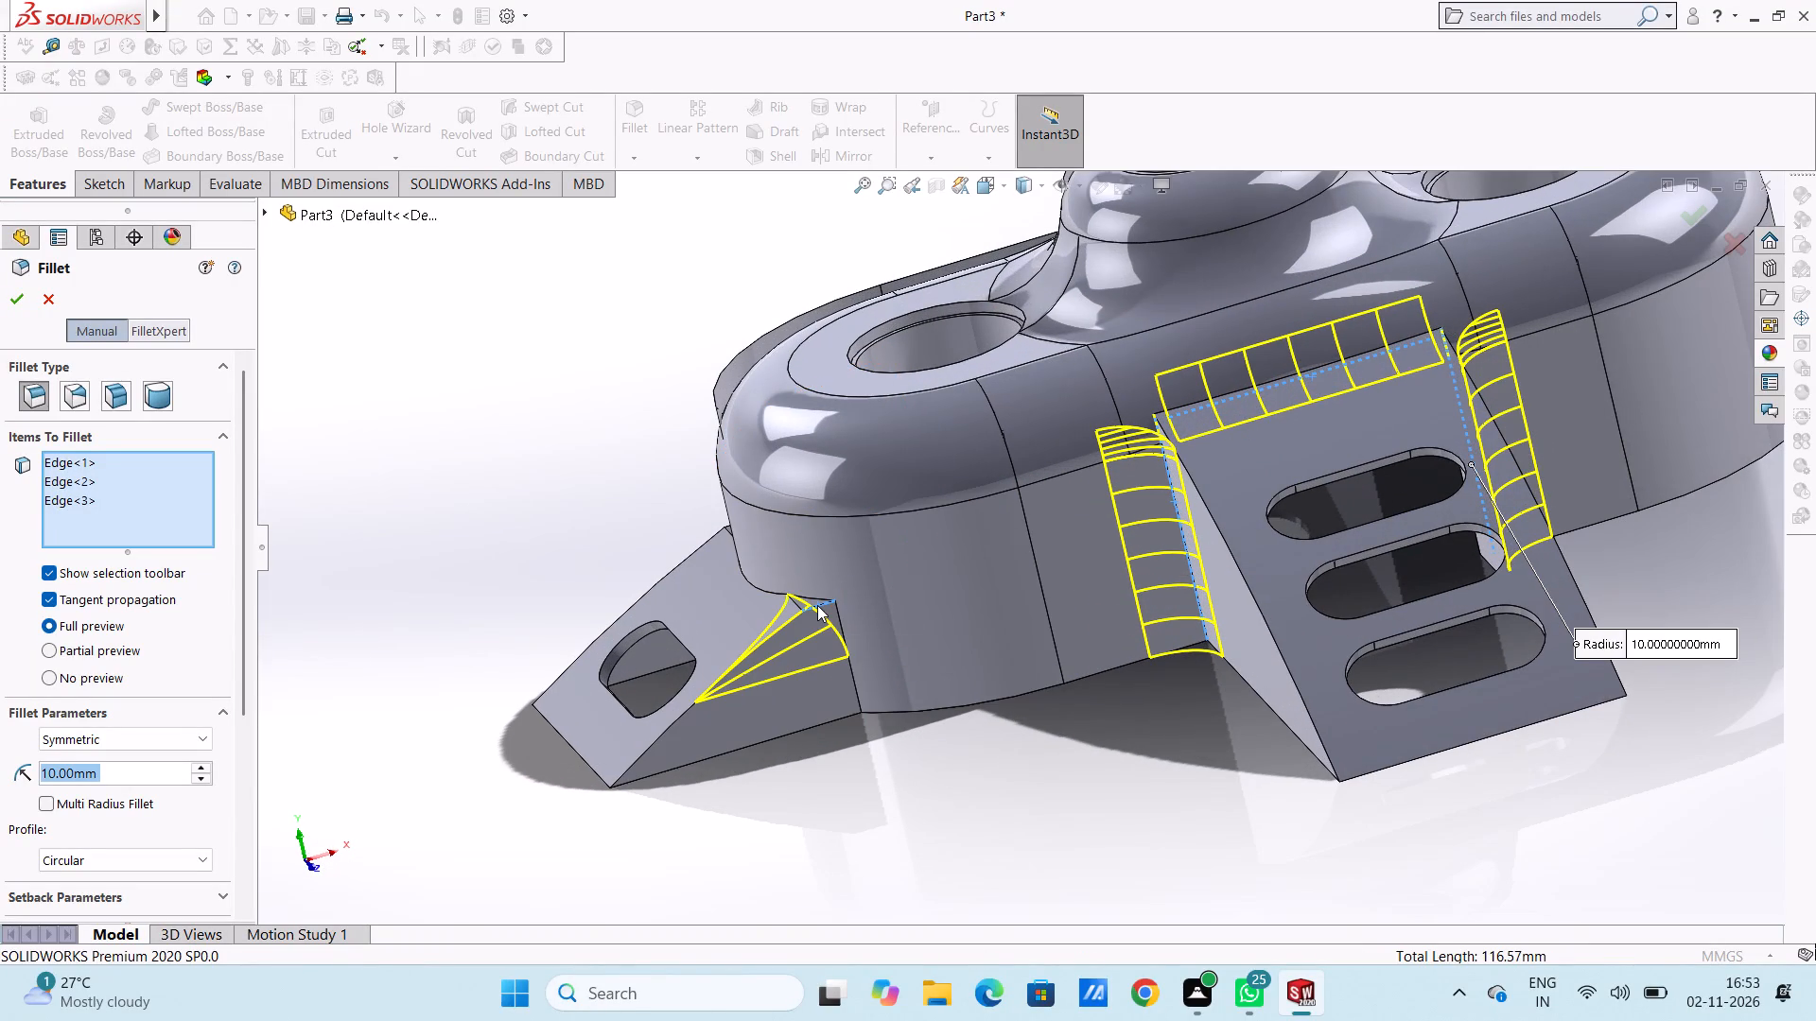
left_click(817, 605)
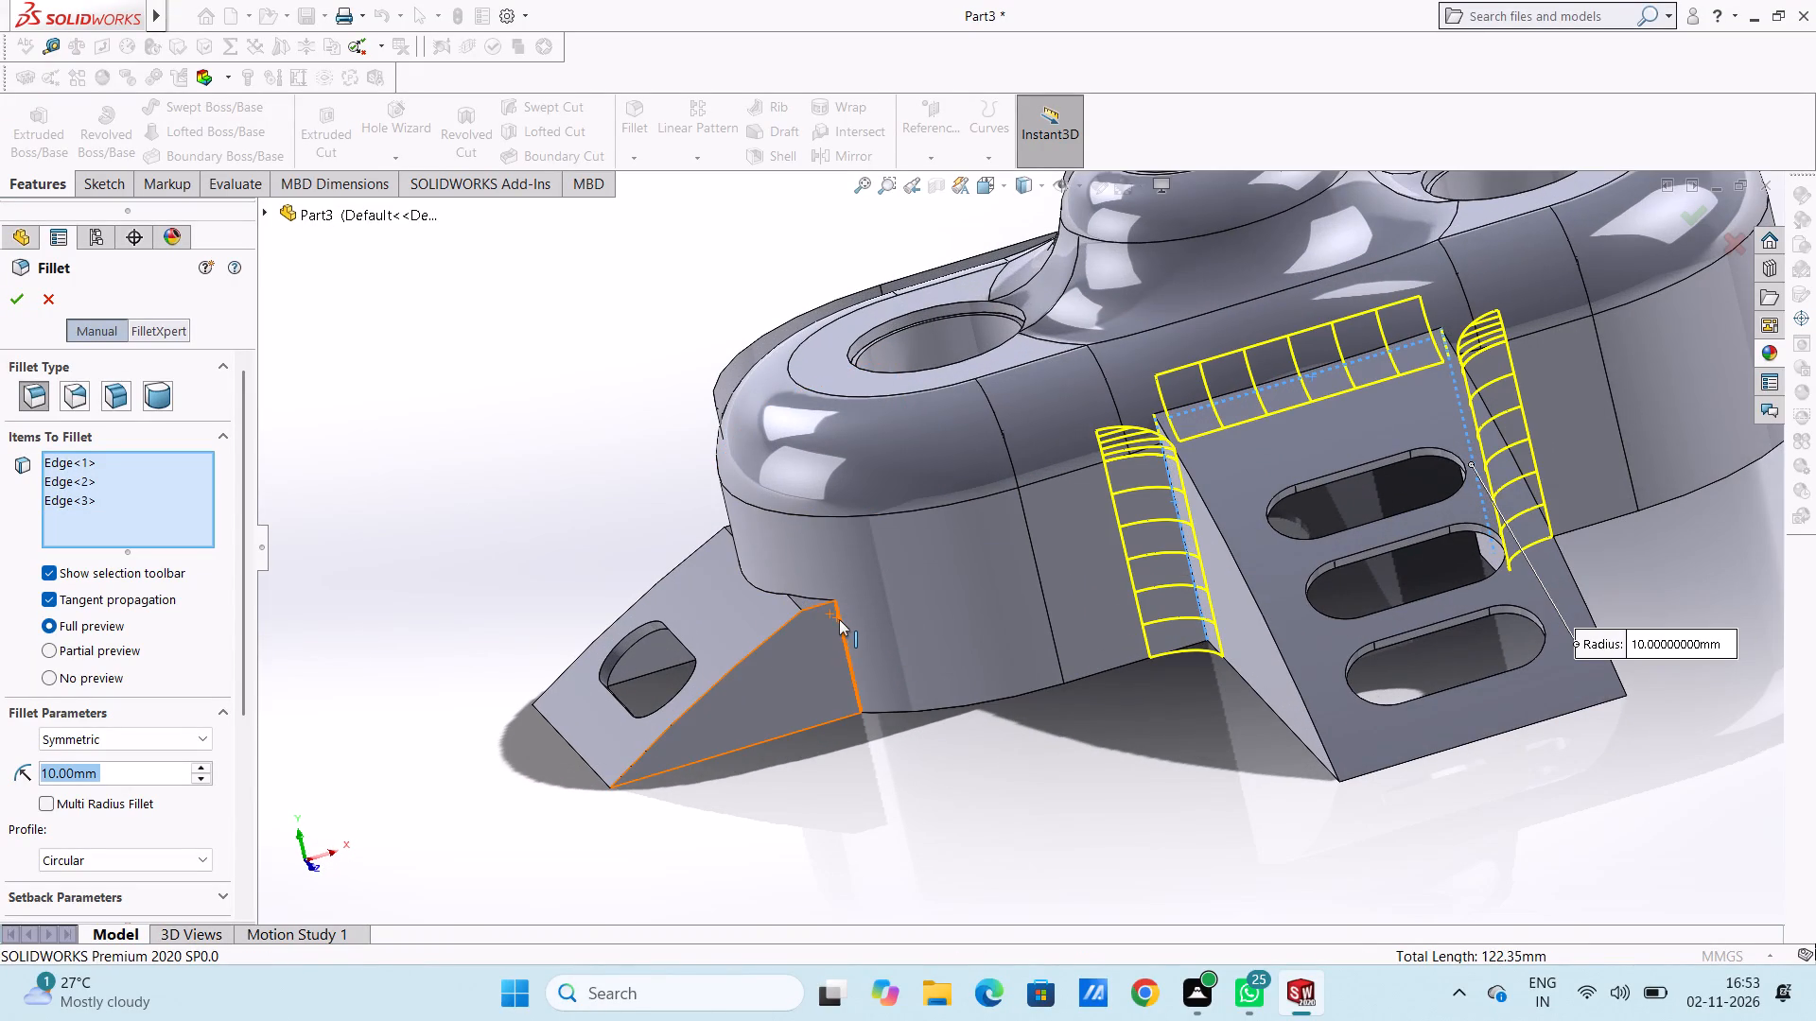
left_click(839, 619)
left_click(750, 653)
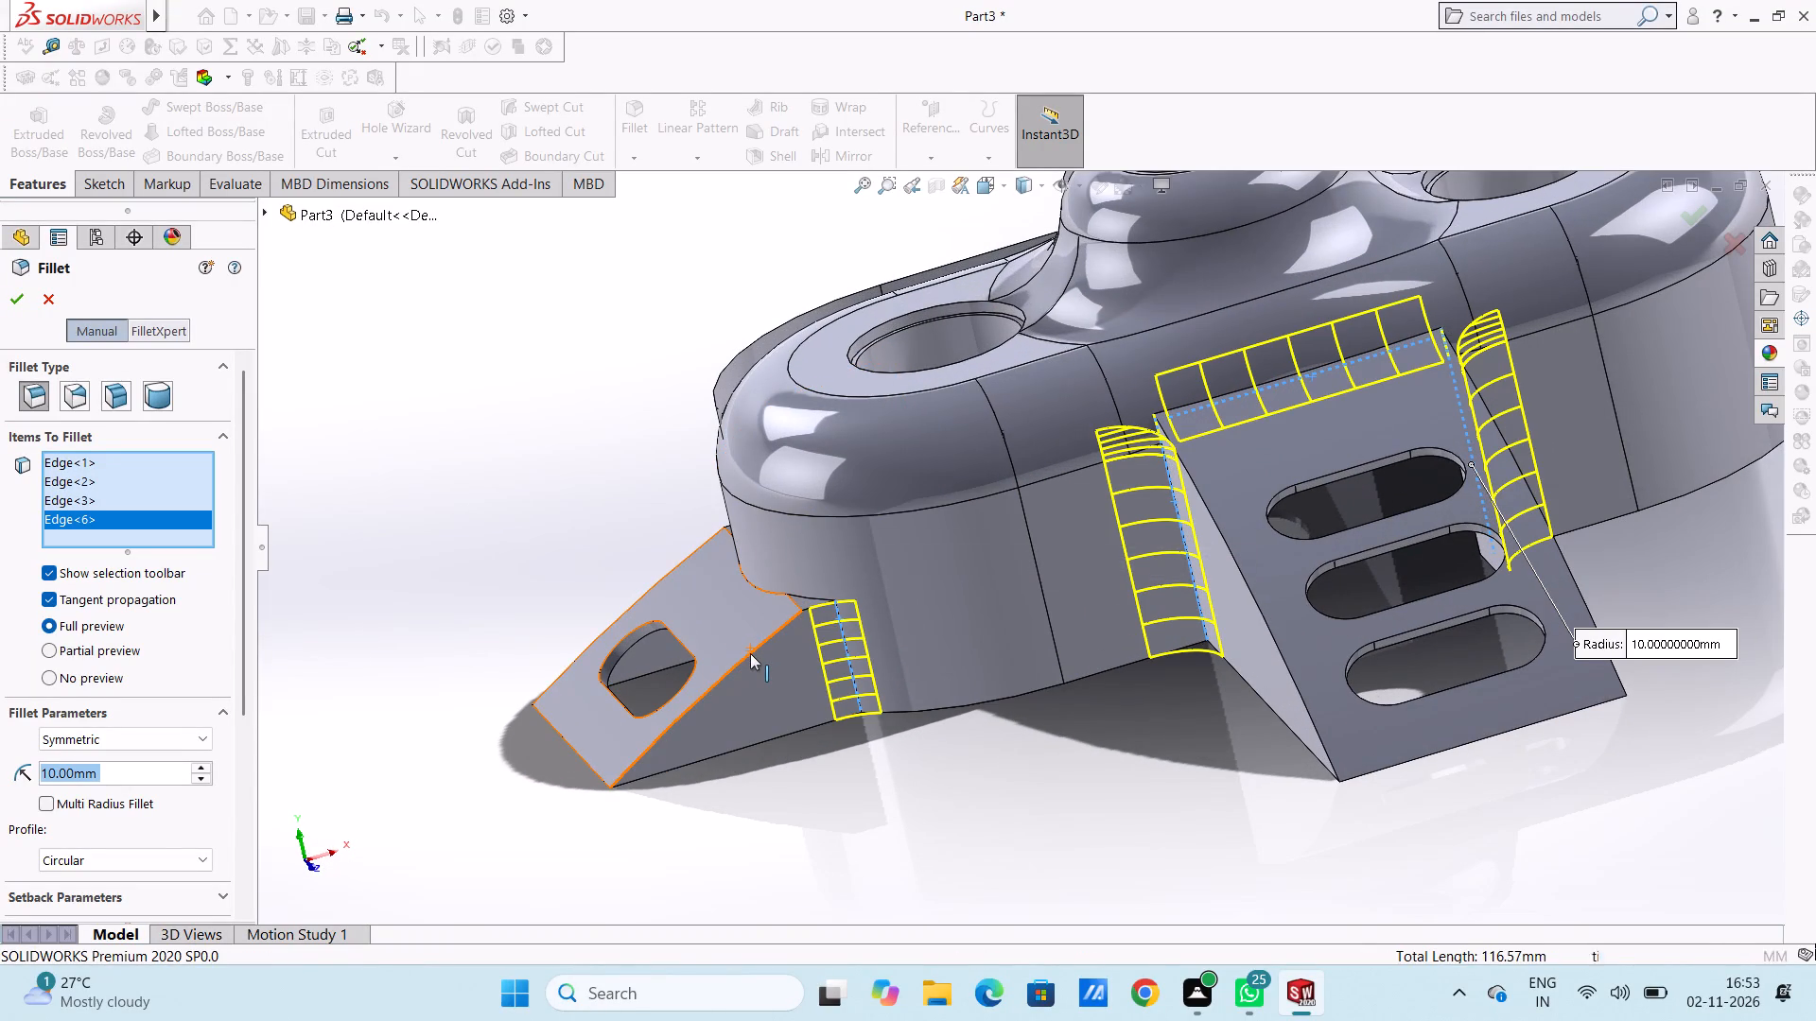
left_click(750, 653)
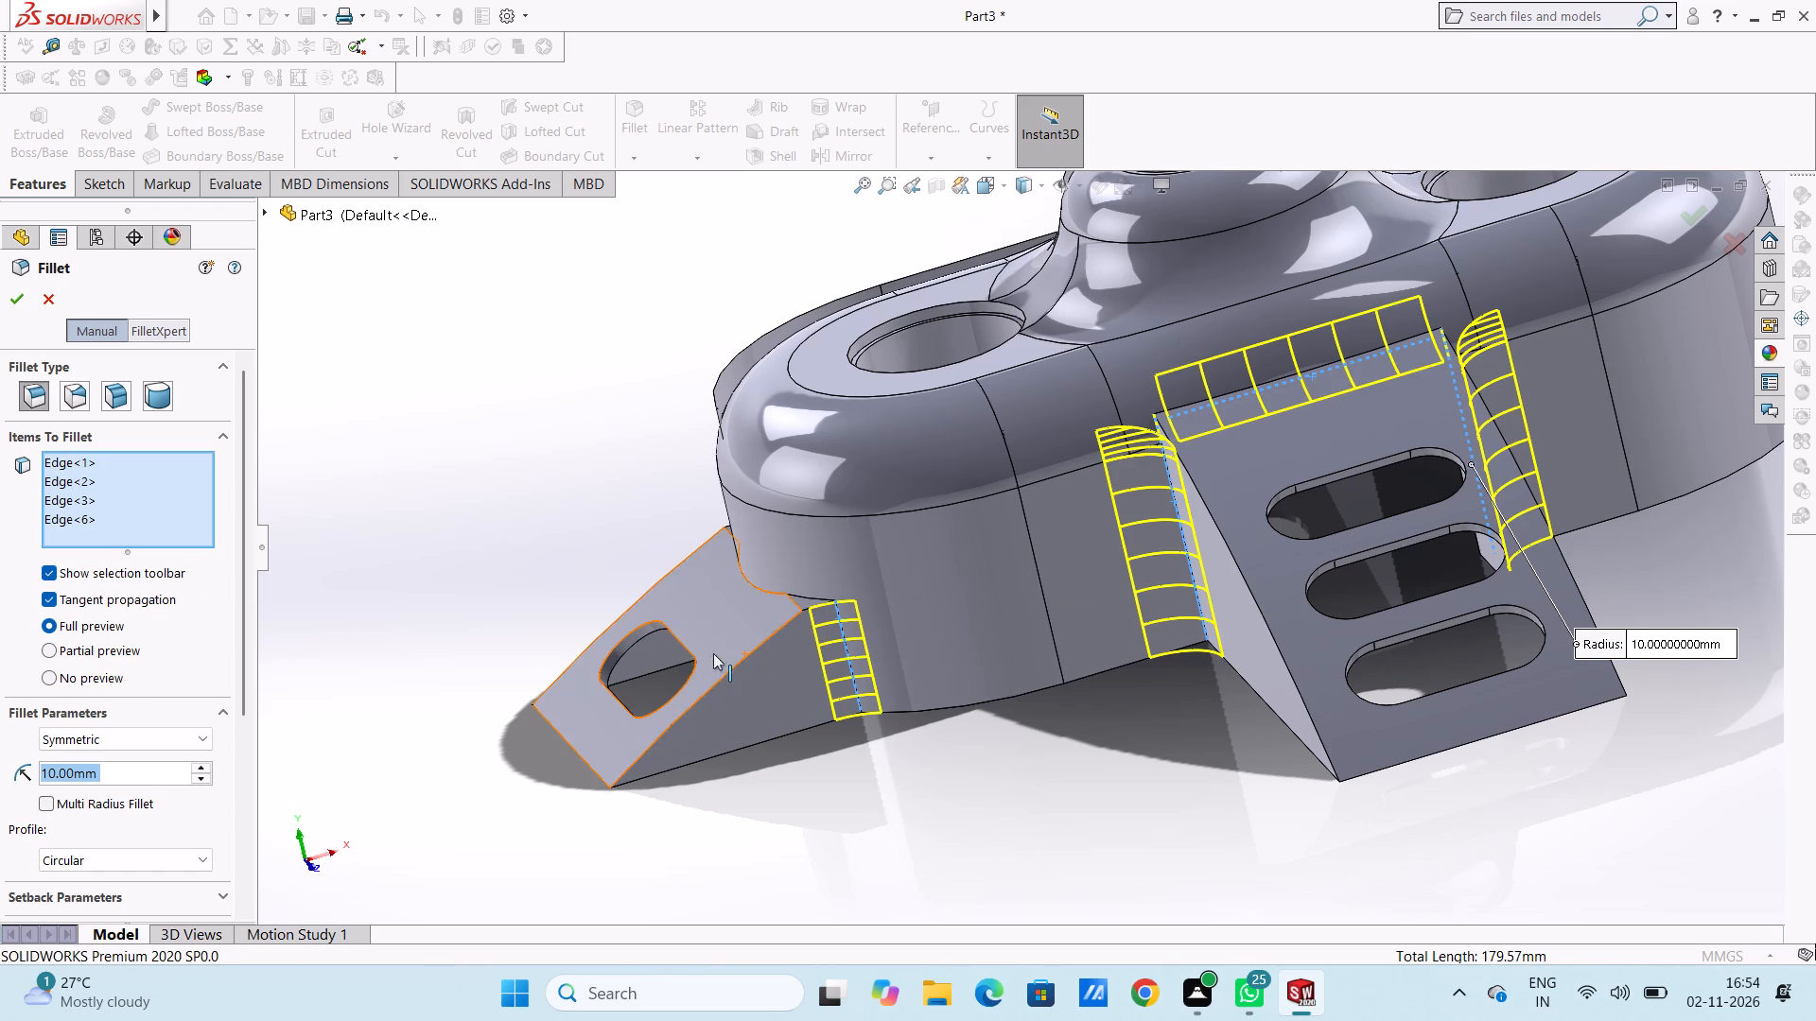
scroll(686, 661, "up", 3)
middle_click_drag(696, 683, 1002, 690)
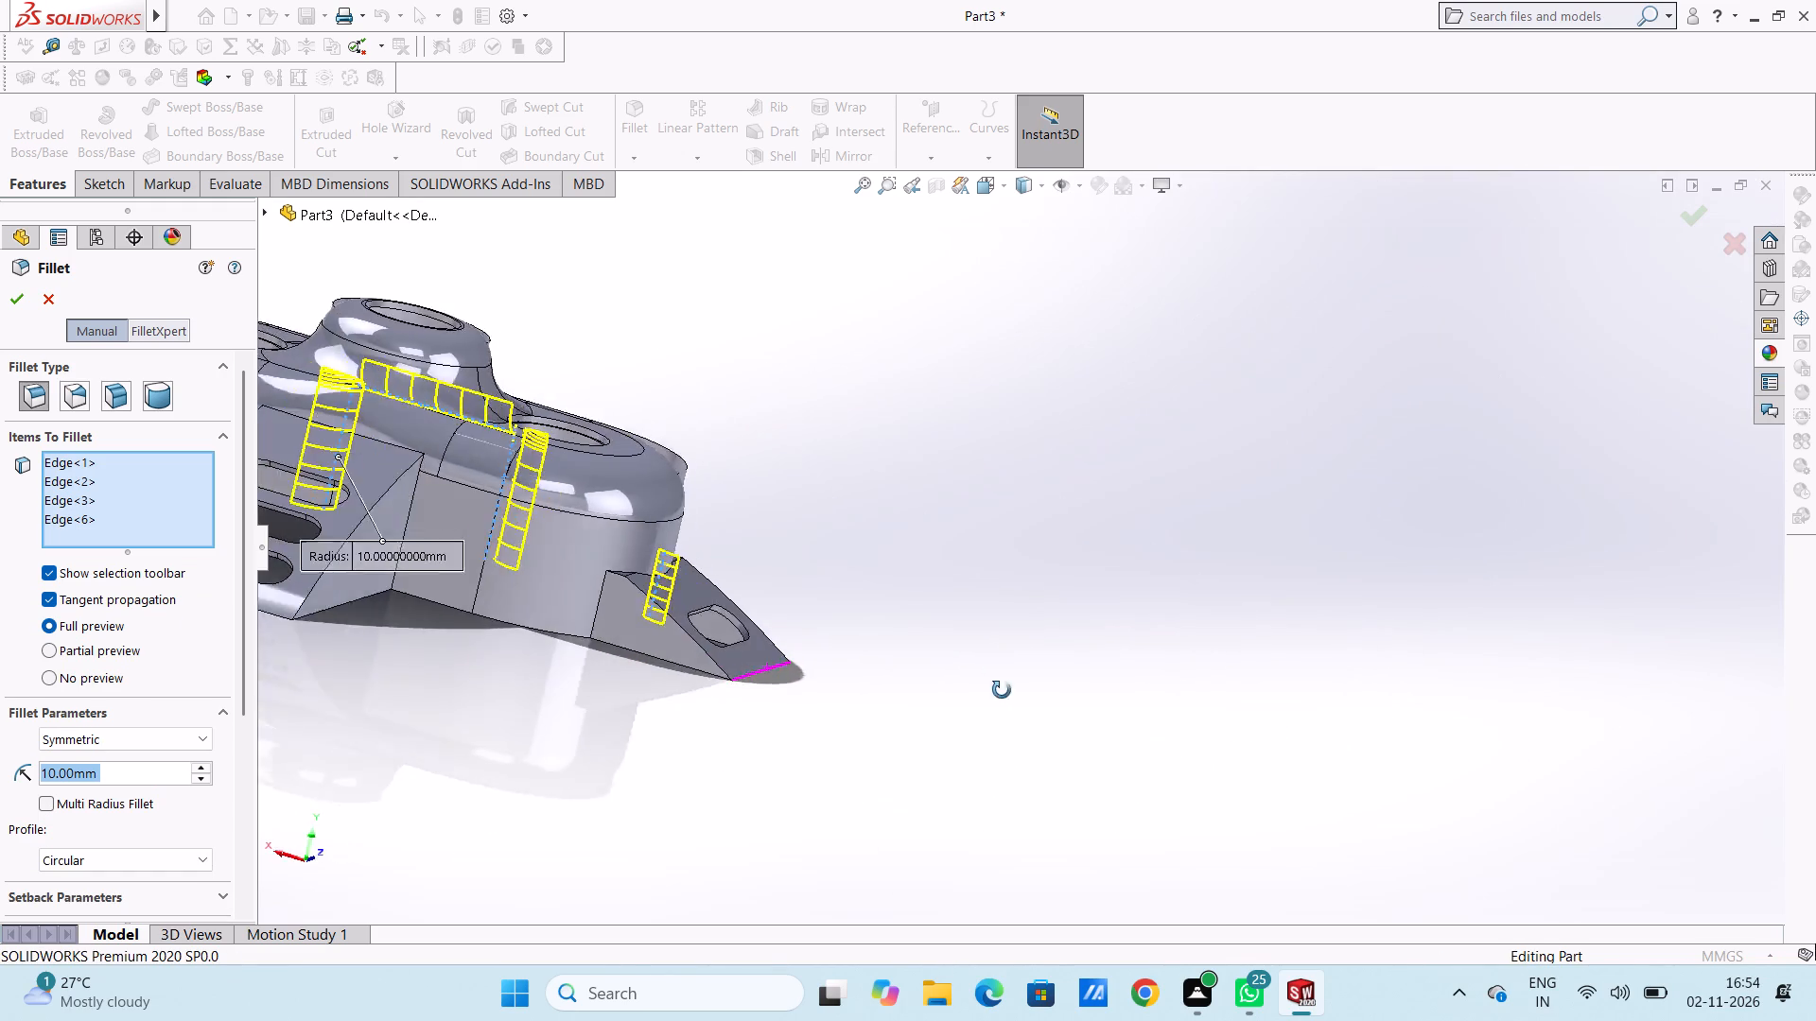
middle_click_drag(1002, 690, 953, 754)
scroll(629, 683, "down", 5)
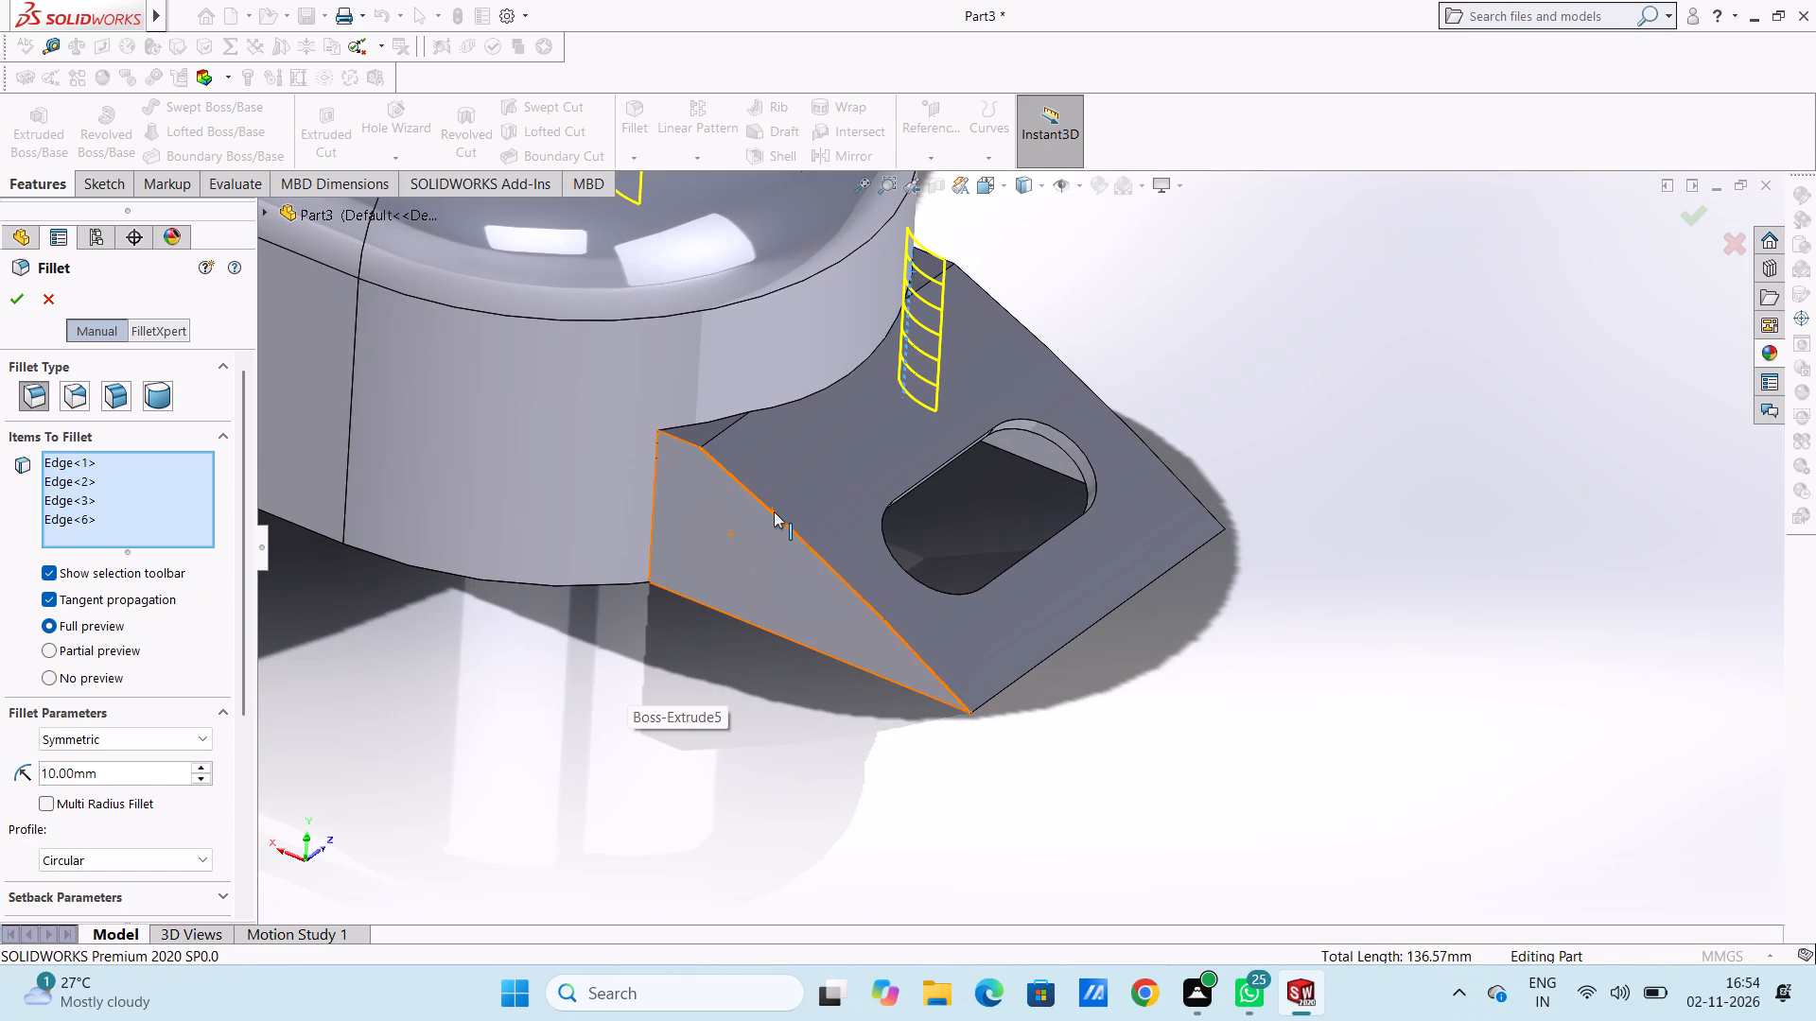
left_click(778, 515)
left_click(778, 515)
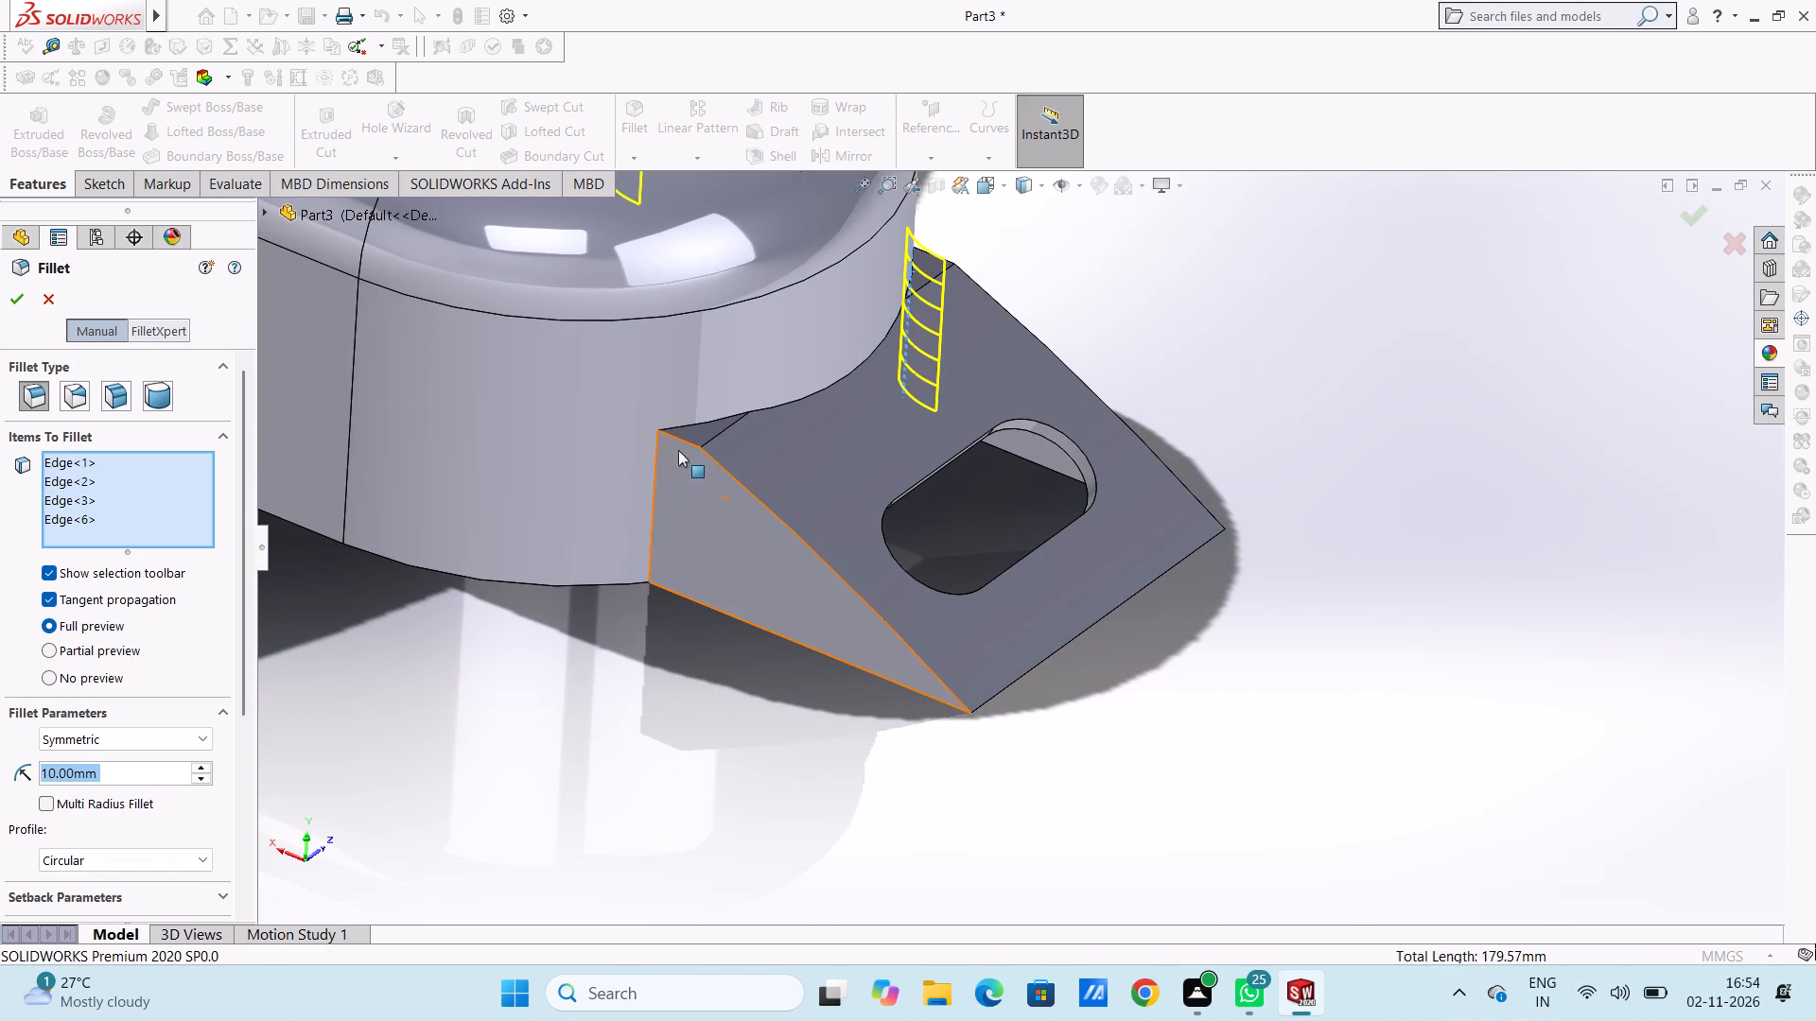
left_click(655, 461)
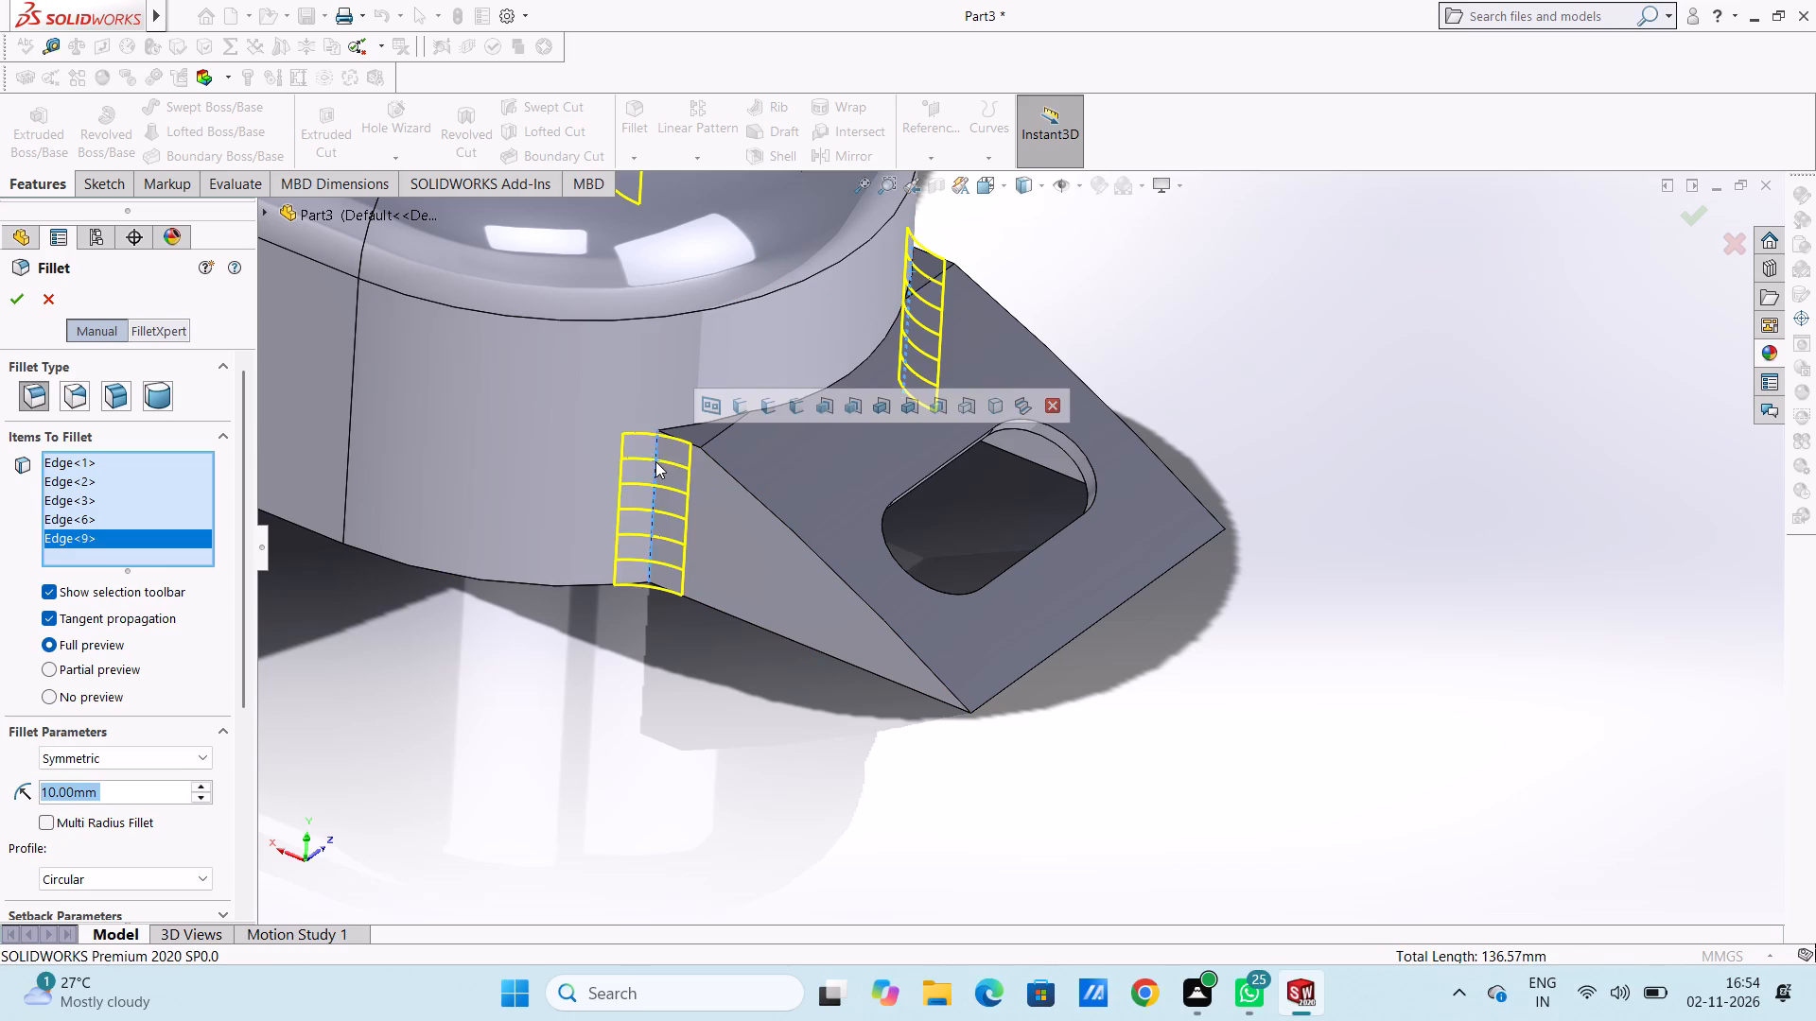
left_click(712, 439)
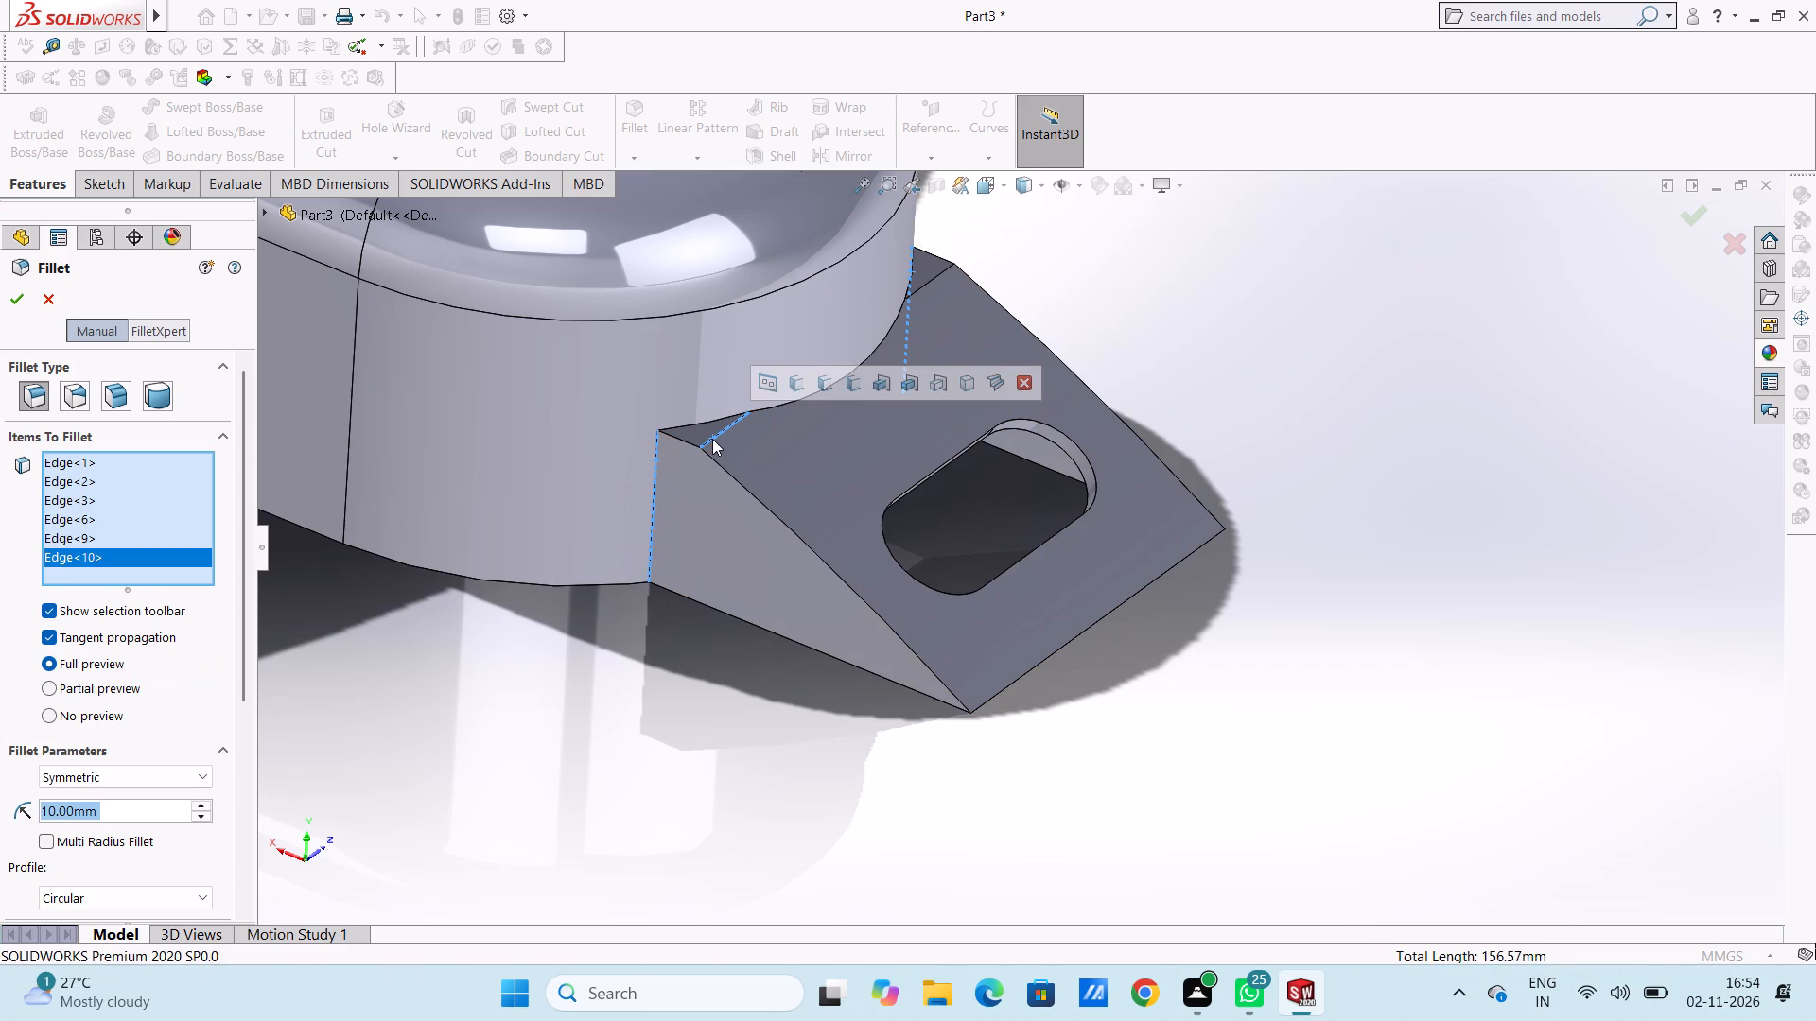
left_click(712, 439)
Add both vertical edges where the opposite three-slot arm meets the body to the 10 mm fillet selection.
scroll(705, 537, "up", 10)
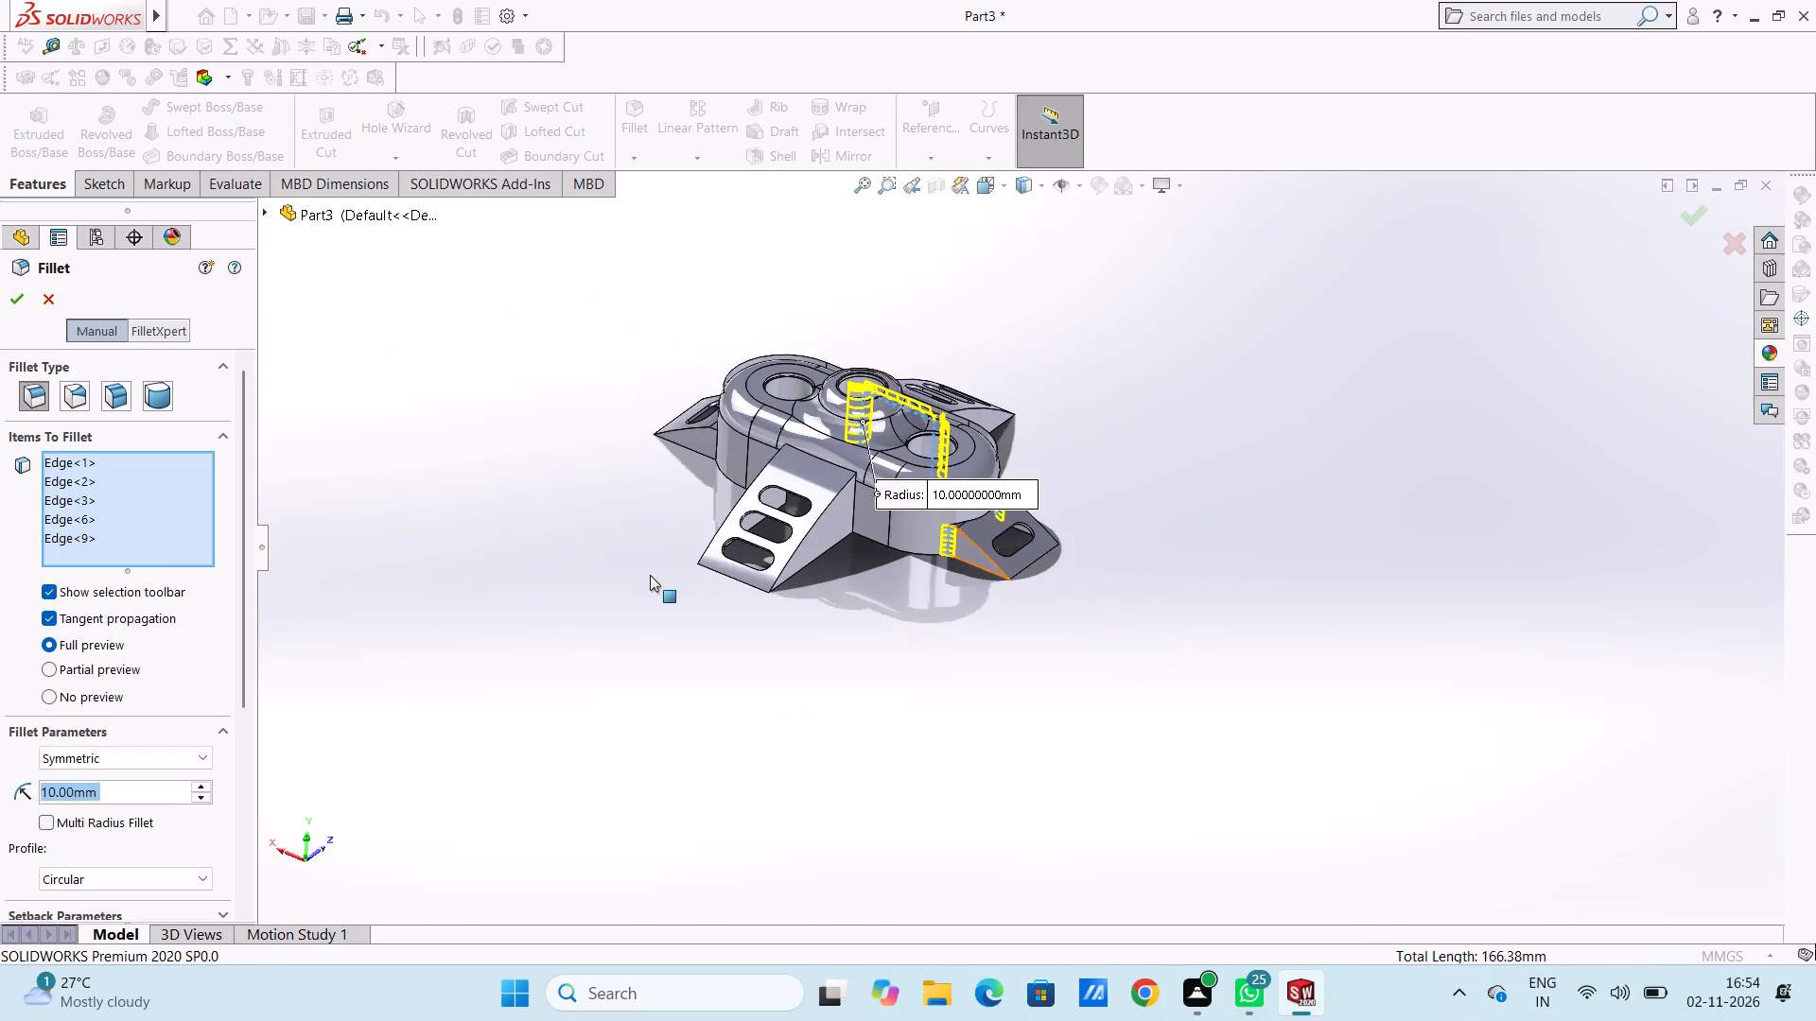
middle_click_drag(650, 574, 619, 553)
scroll(769, 466, "down", 6)
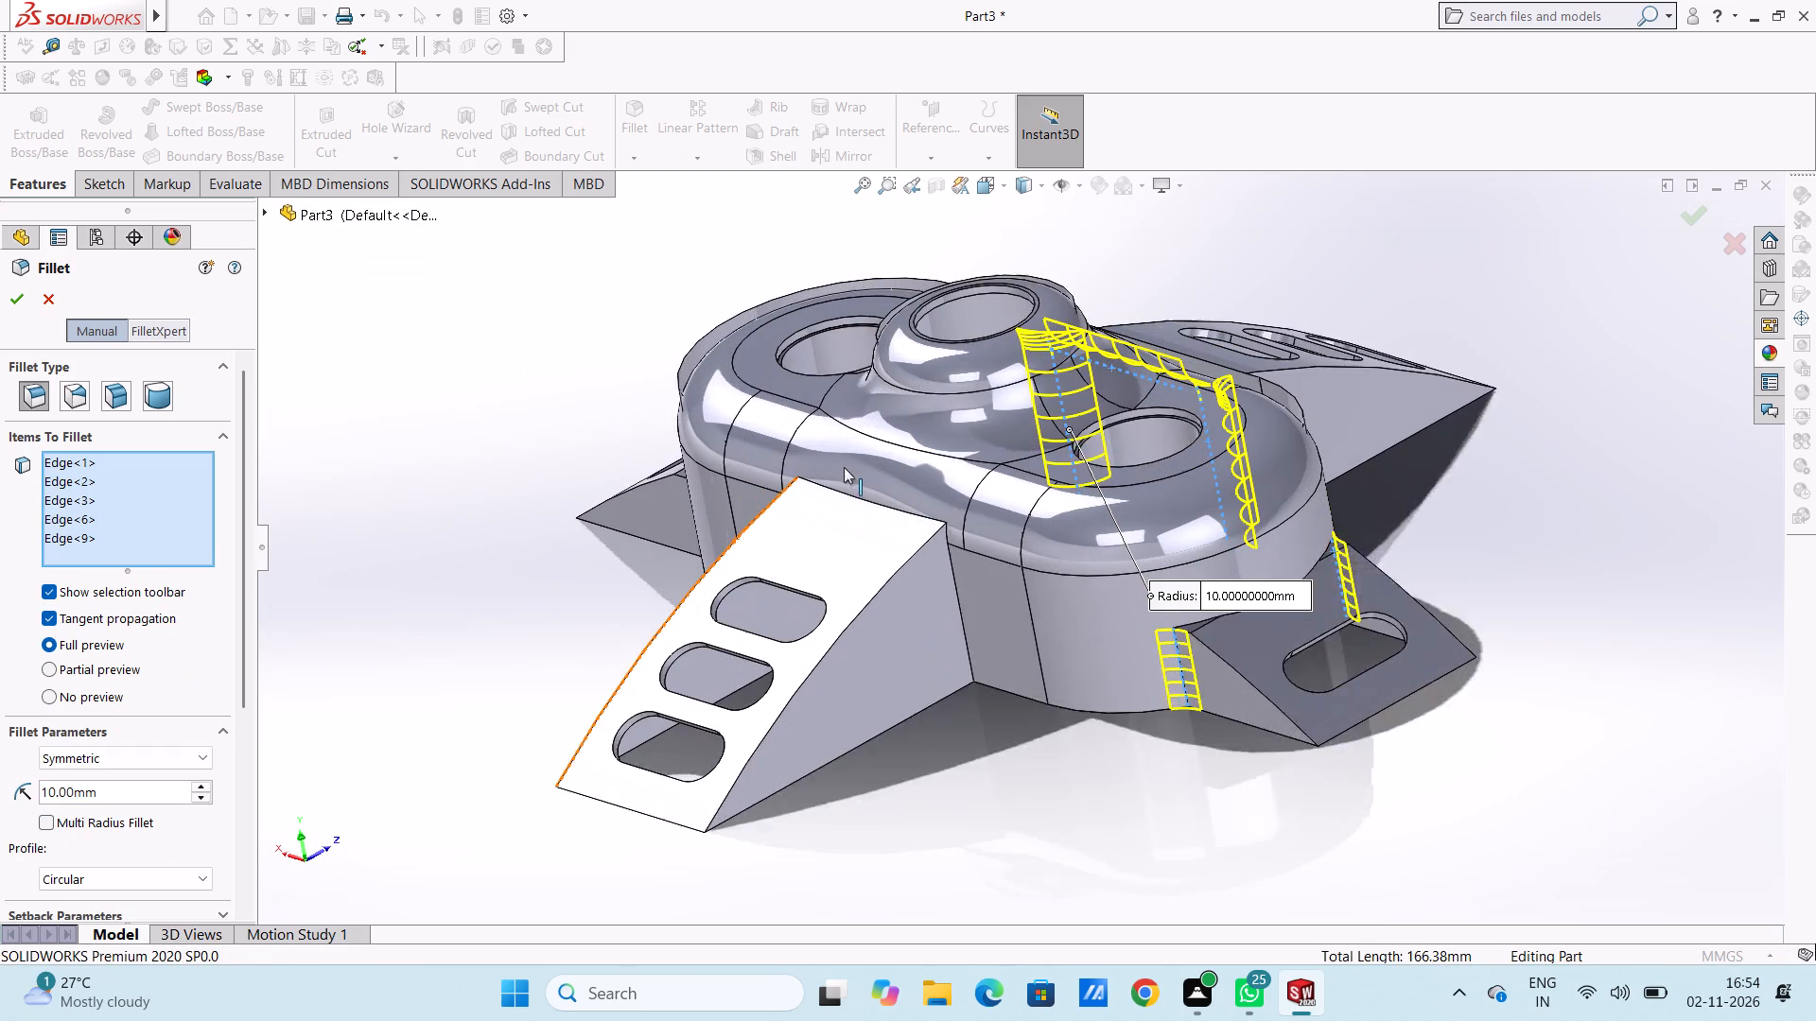
left_click(987, 607)
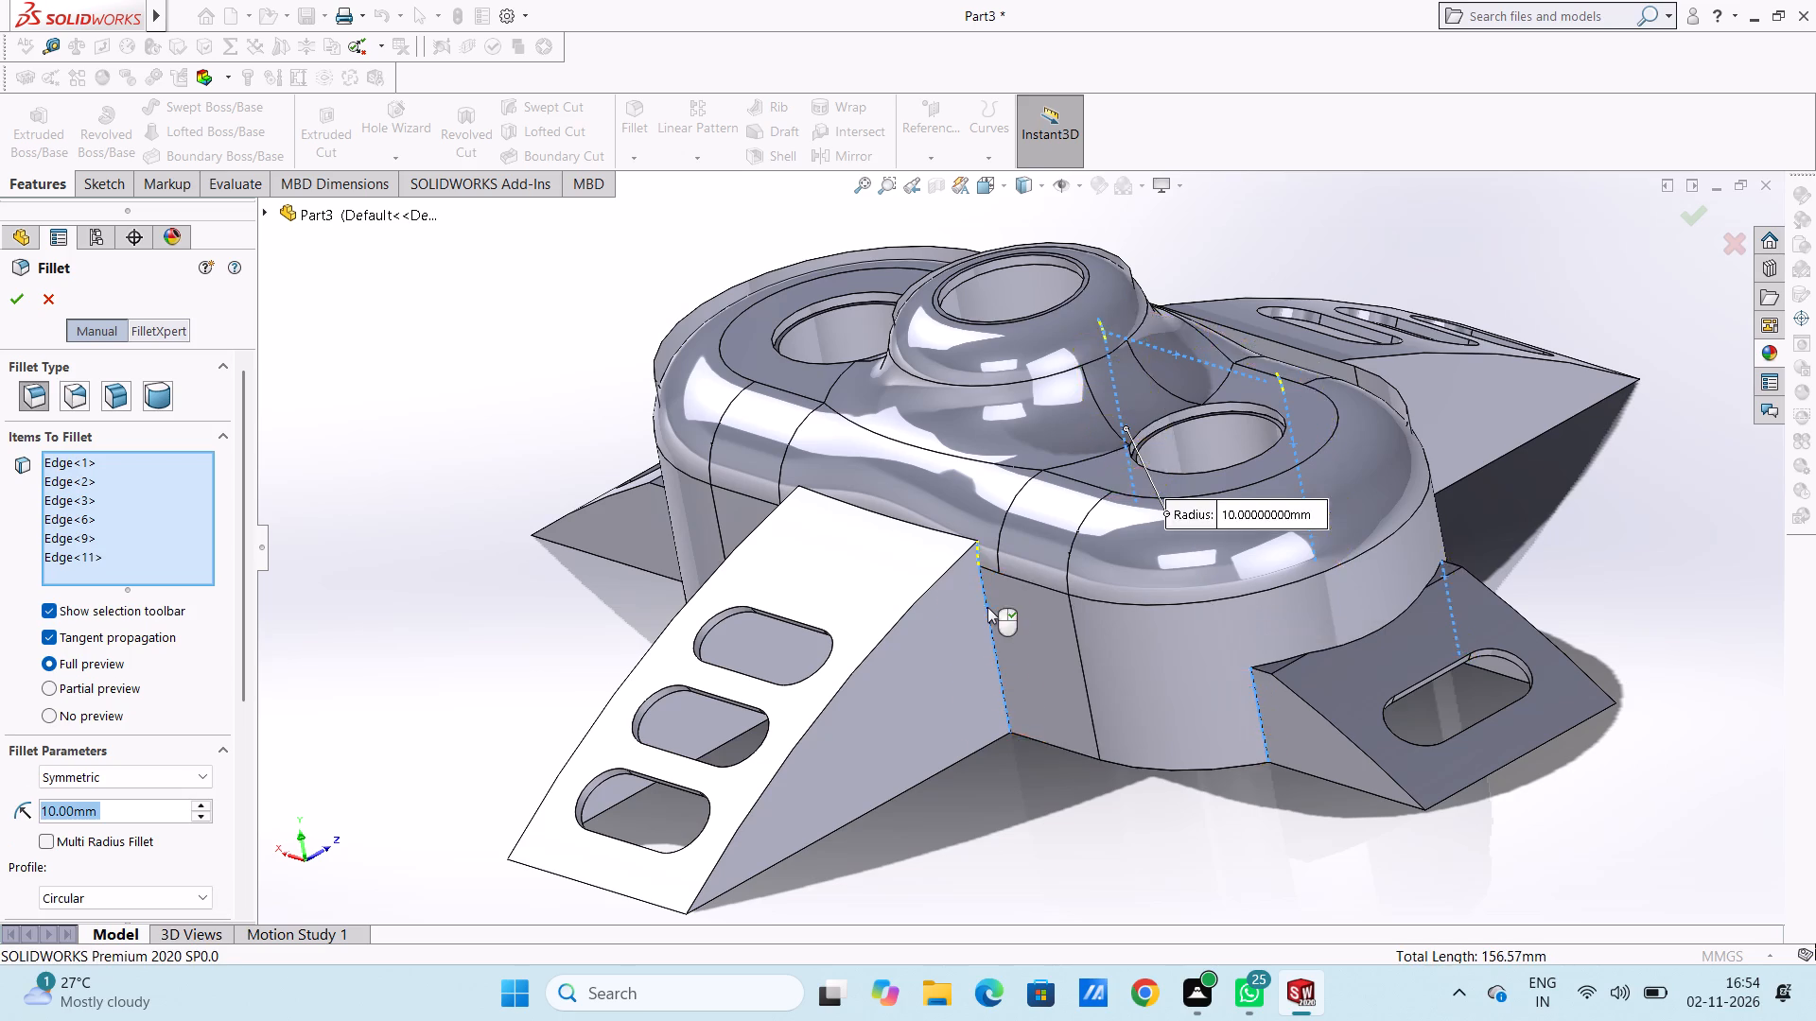
scroll(978, 633, "up", 5)
middle_click_drag(936, 716, 1136, 740)
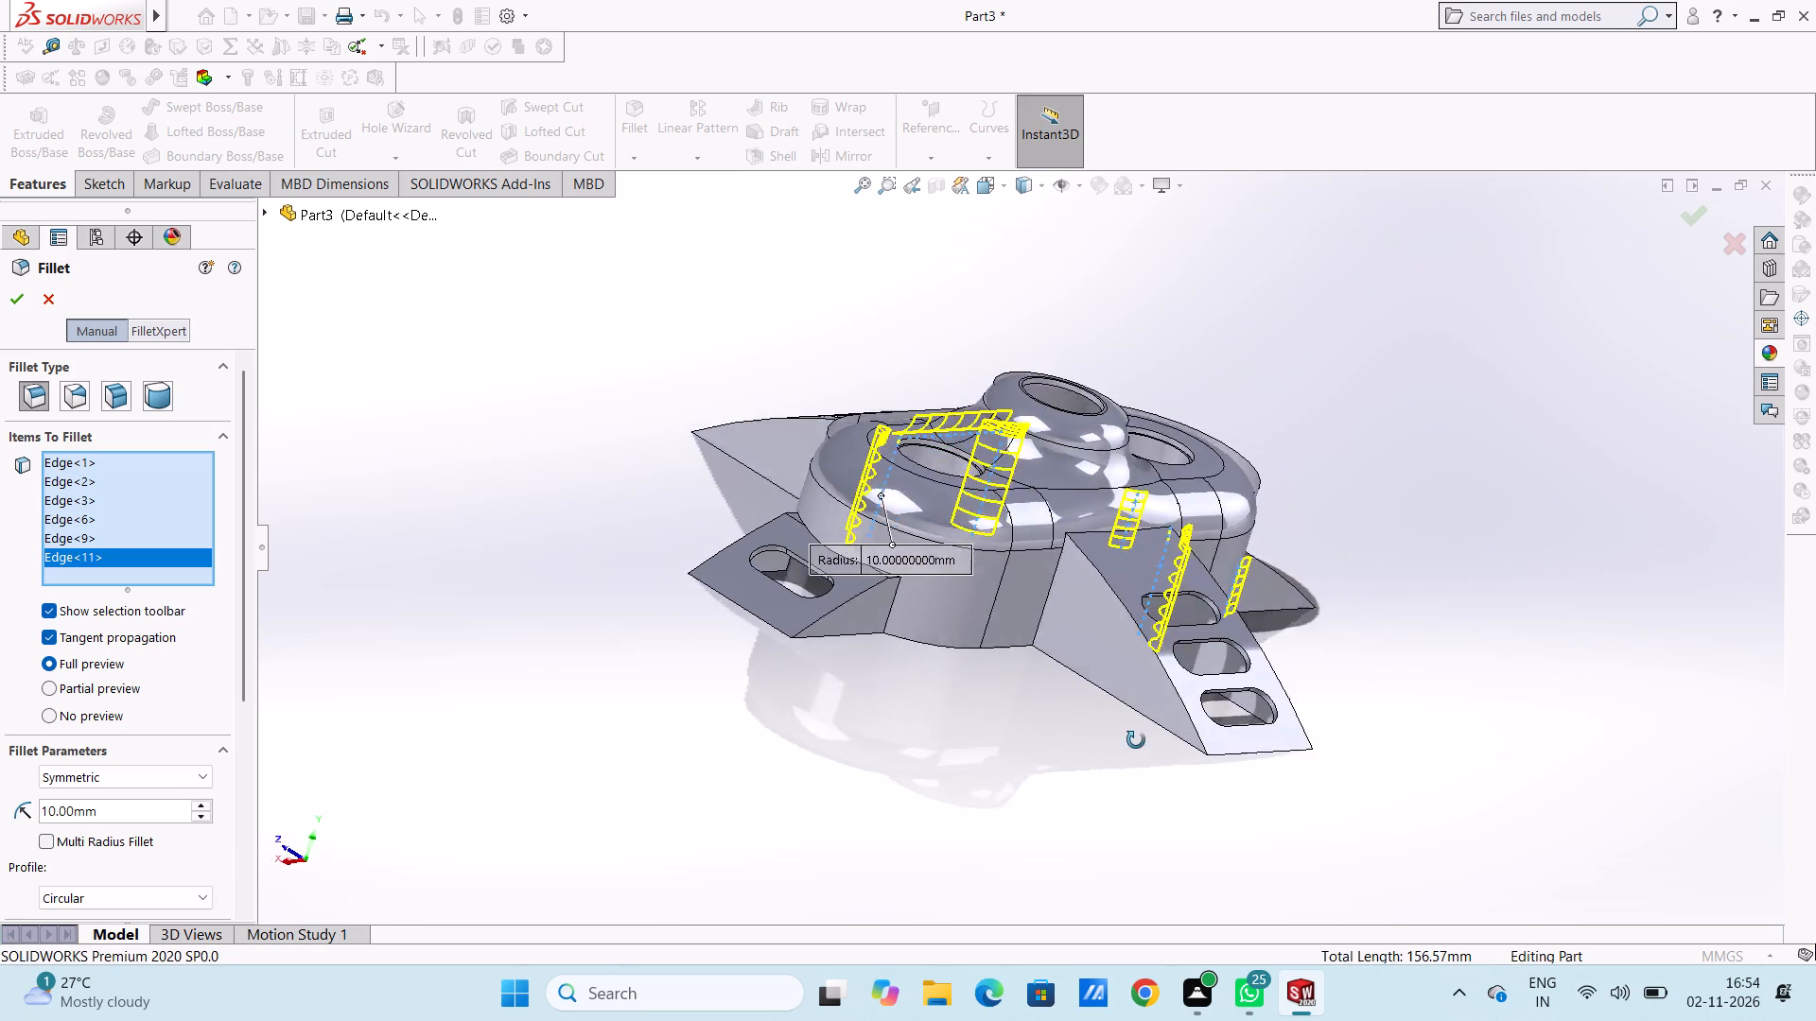
middle_click_drag(1136, 740, 1126, 751)
scroll(1074, 637, "down", 4)
left_click(996, 597)
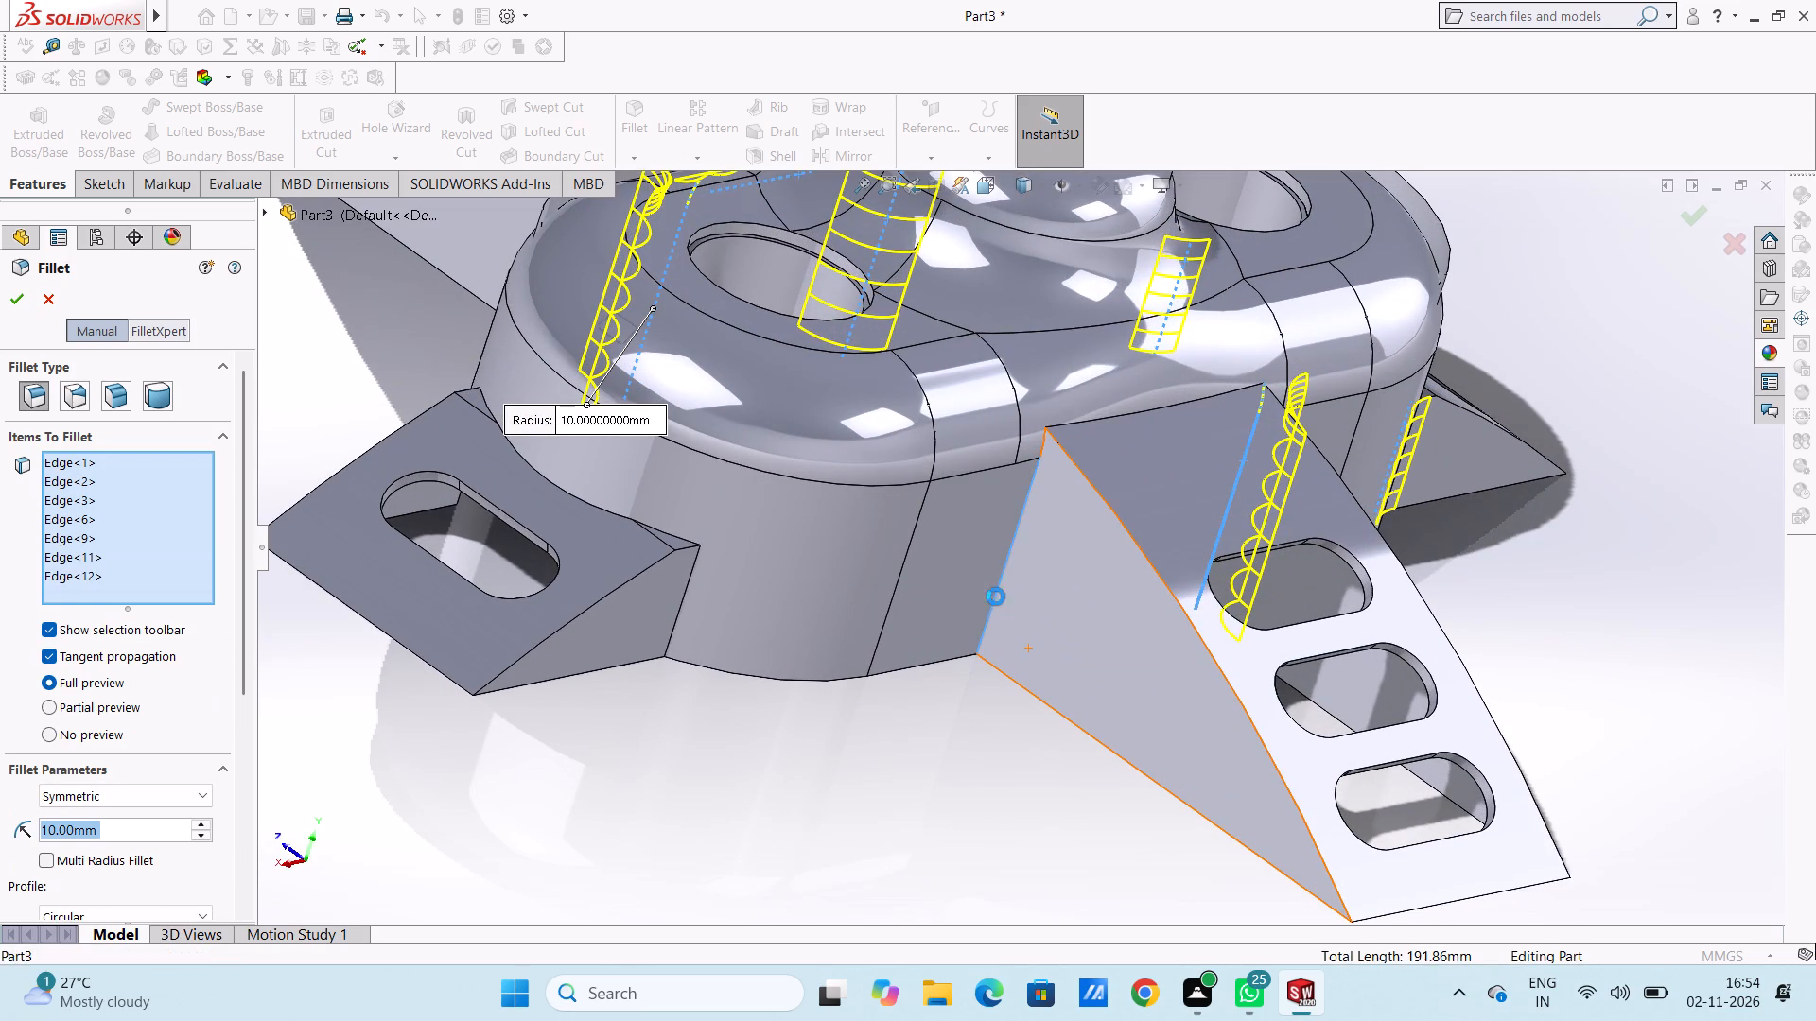
scroll(995, 594, "up", 5)
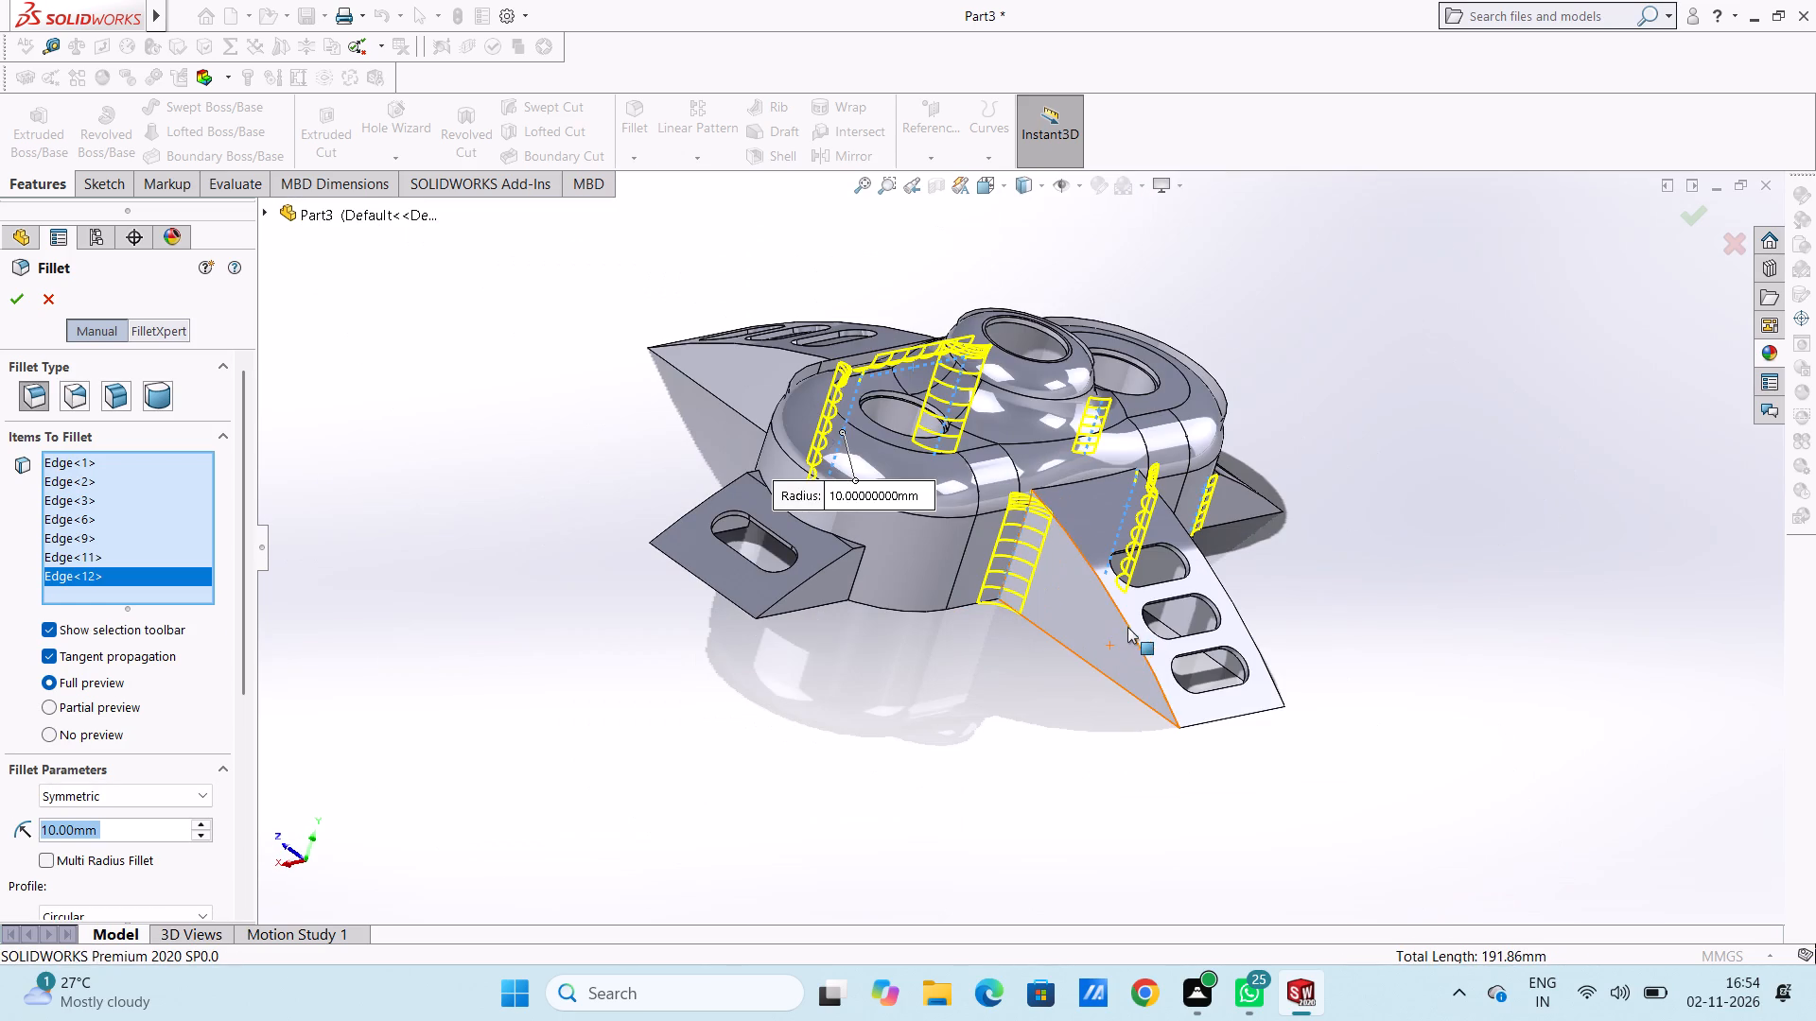
left_click(1131, 627)
left_click(1131, 627)
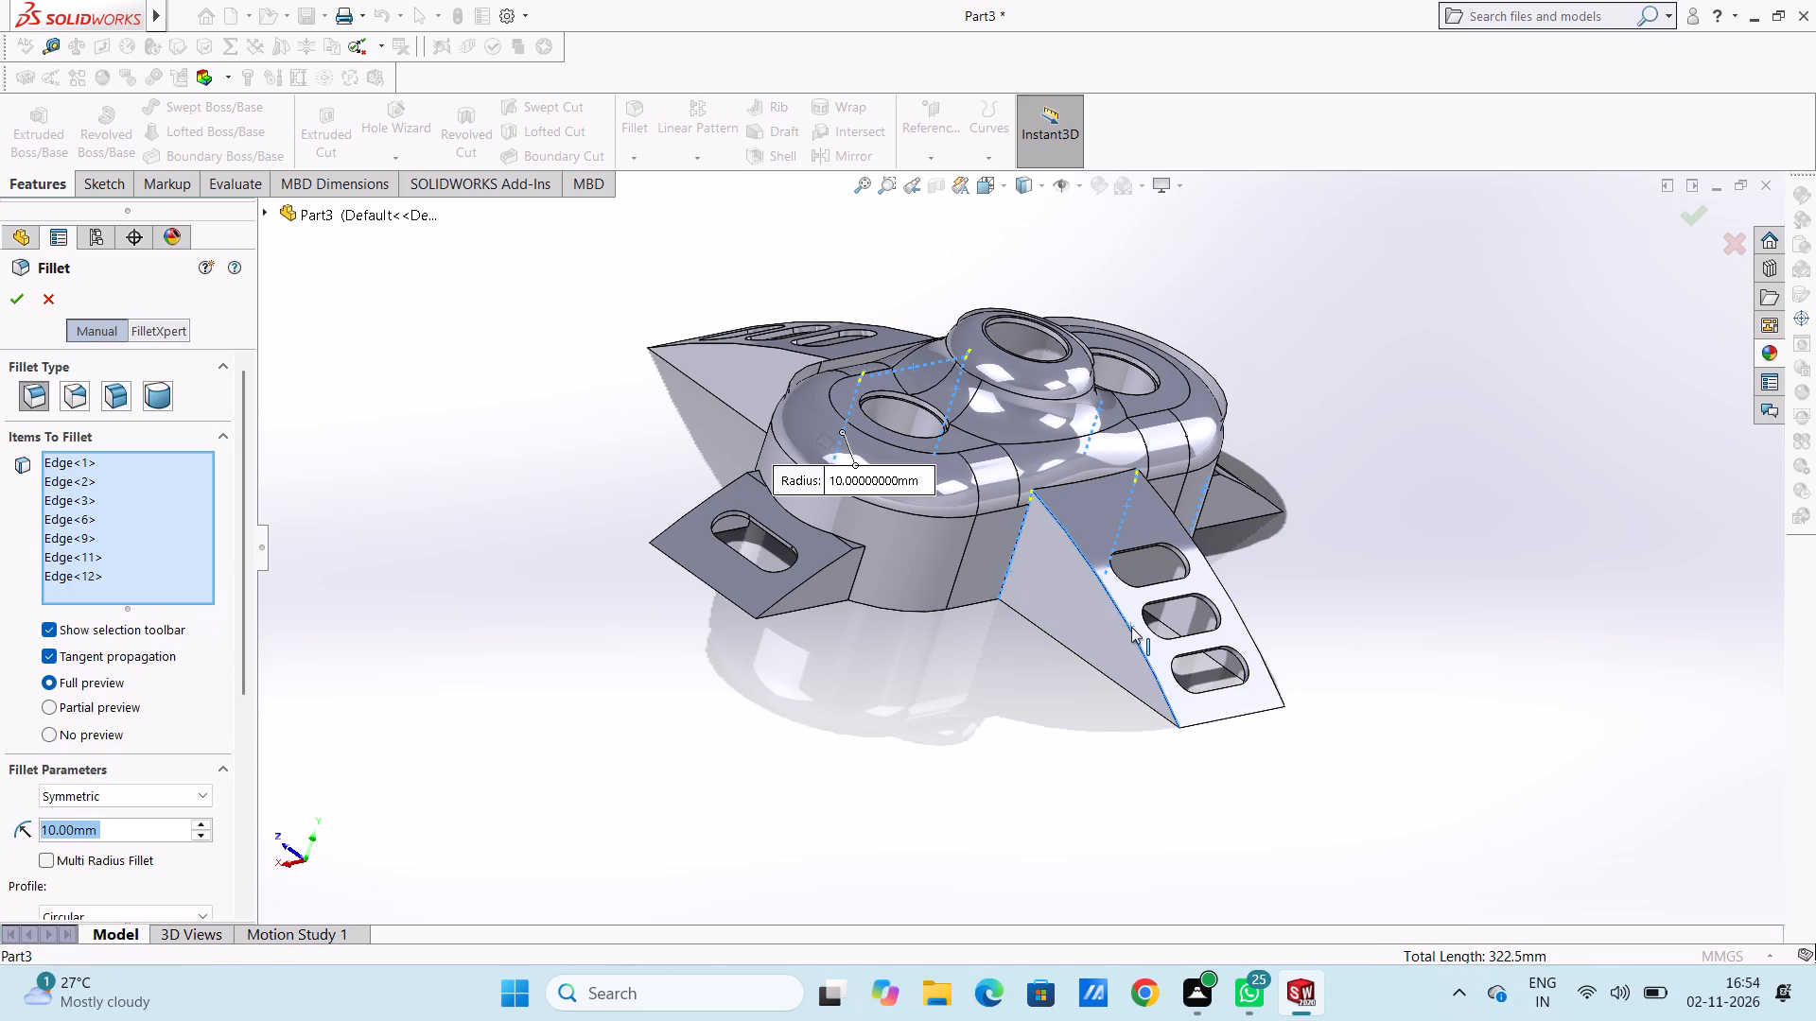
Add both vertical edges where the remaining single-slot end arm meets the body and apply the 10 mm fillet.
left_click(852, 584)
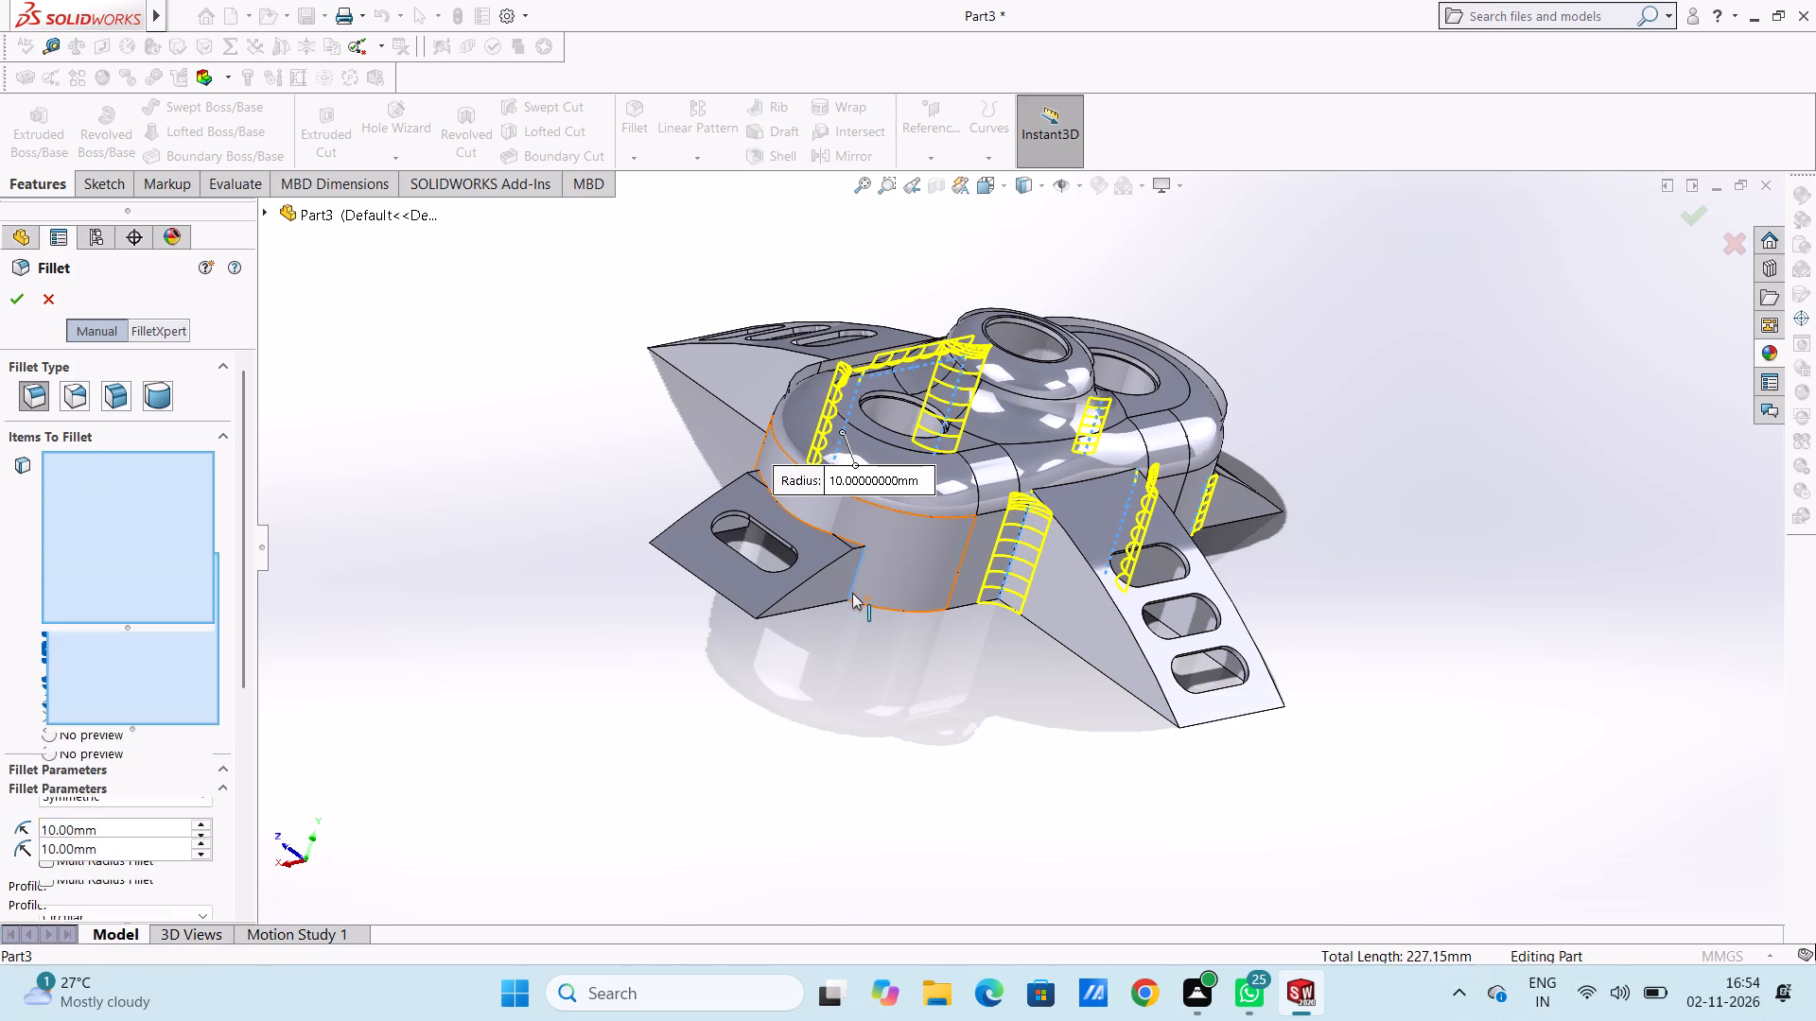
middle_click_drag(908, 653, 1101, 795)
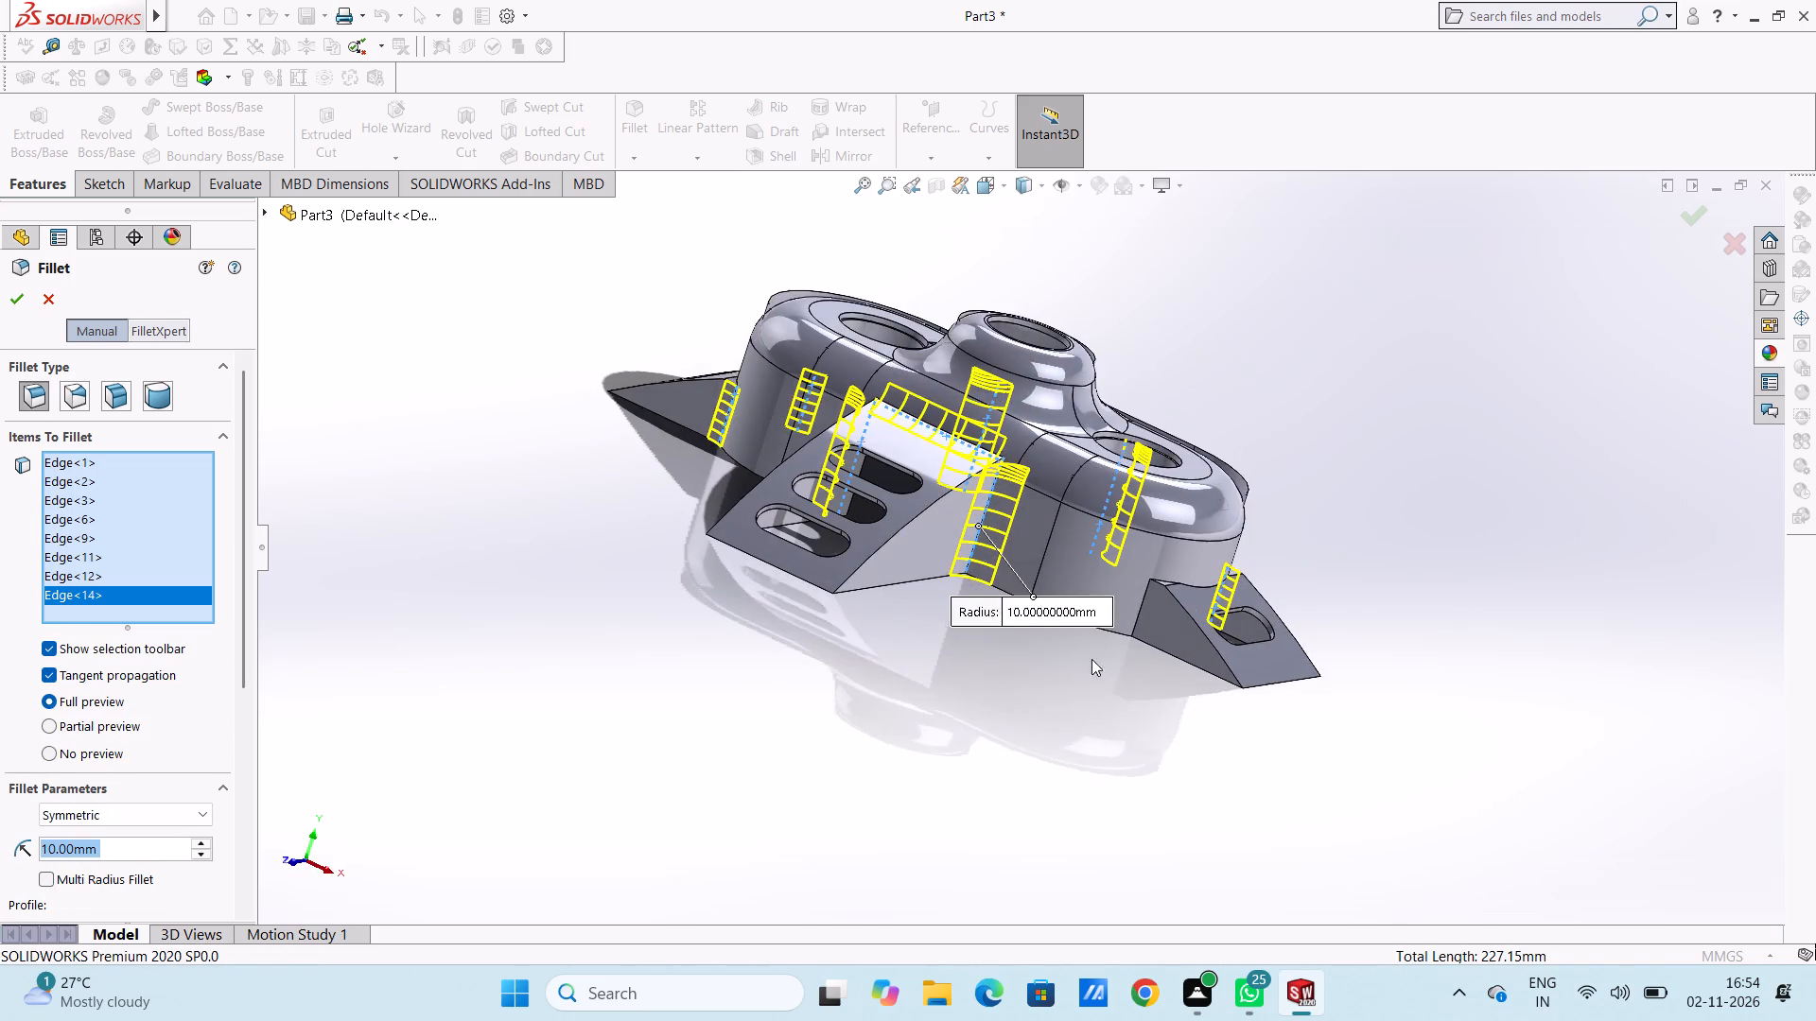
scroll(1112, 641, "down", 3)
left_click(1141, 573)
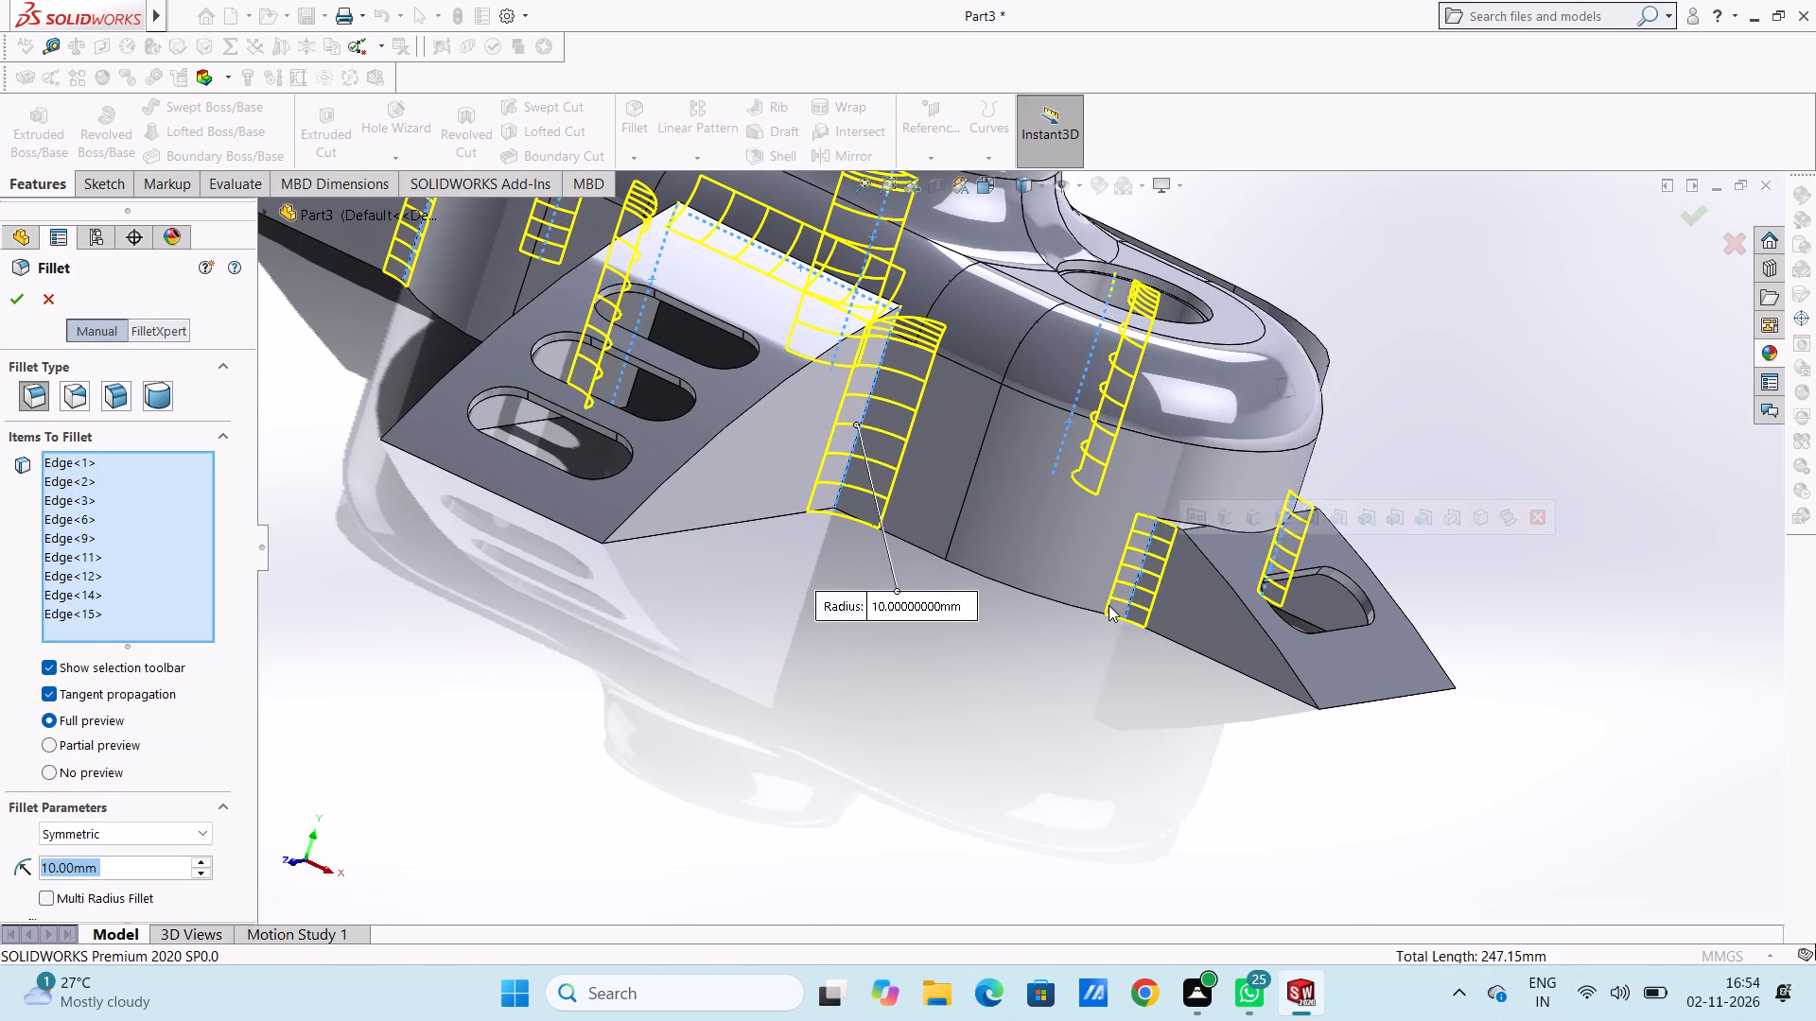
scroll(1109, 605, "up", 5)
left_click(4, 303)
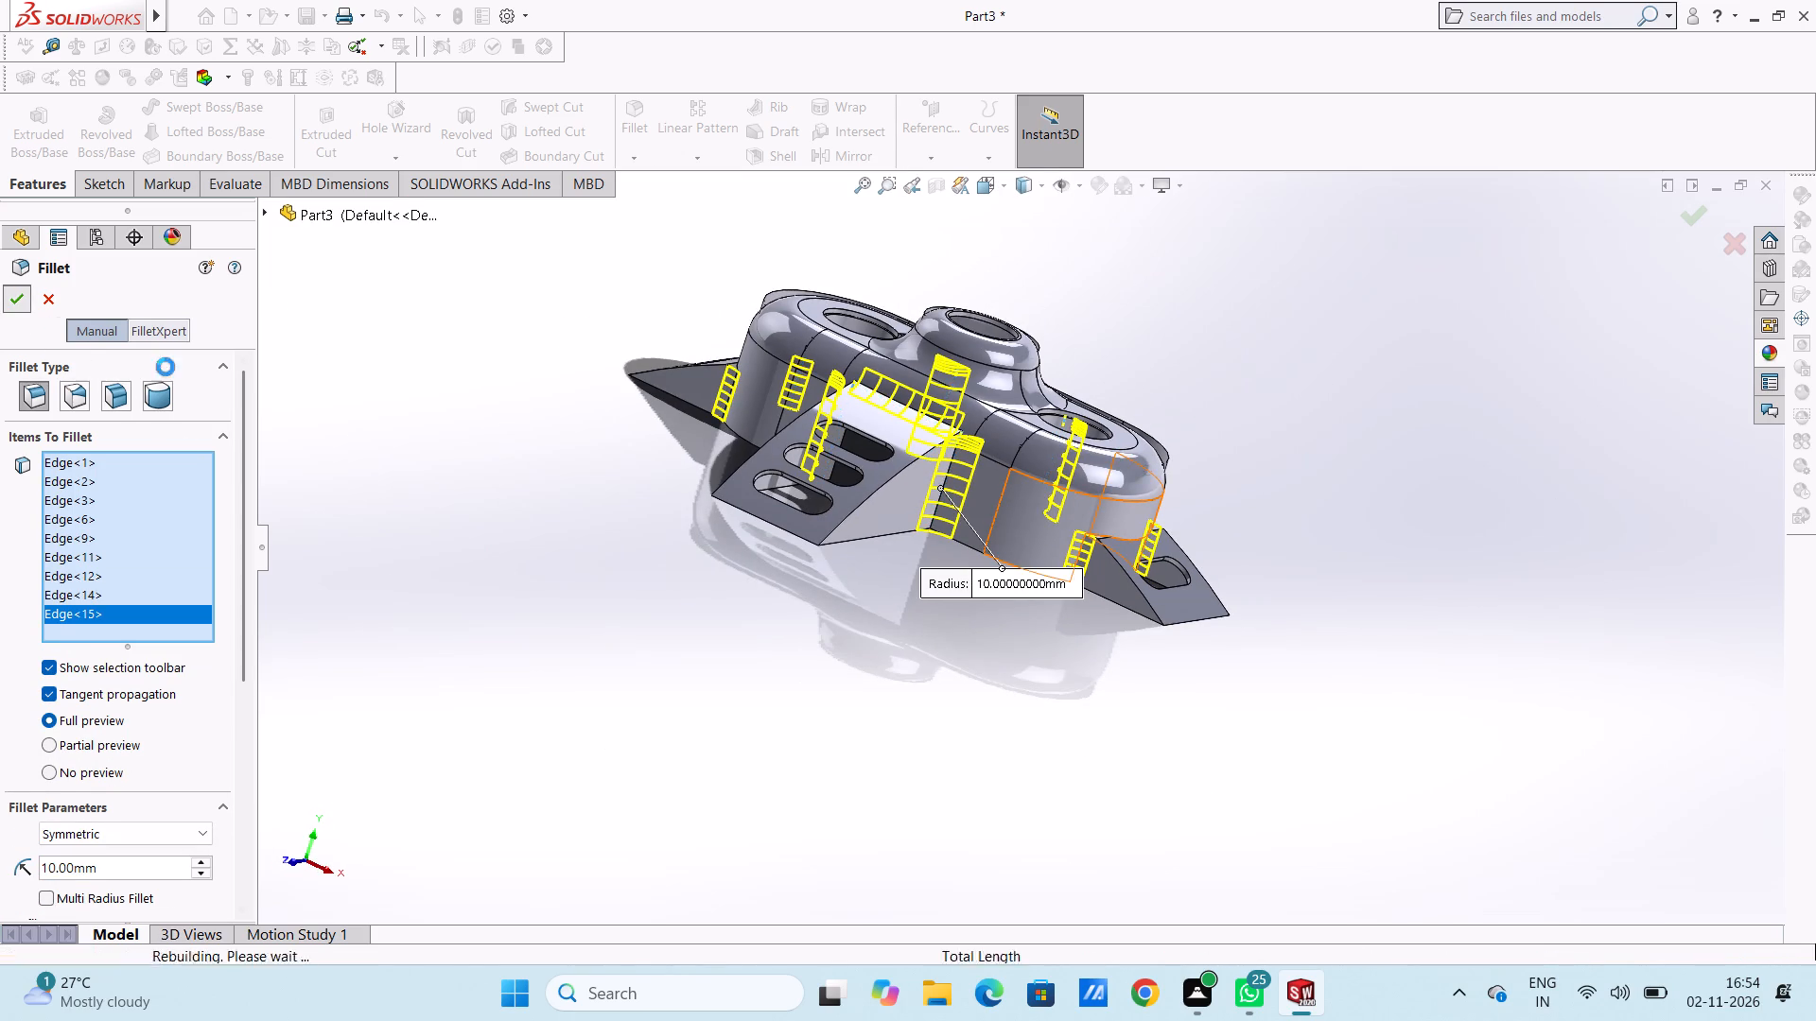
Start a 5 mm fillet on both long sloped top edges of one three-slot arm.
scroll(574, 570, "up", 5)
middle_click_drag(662, 632, 671, 737)
middle_click_drag(746, 598, 725, 645)
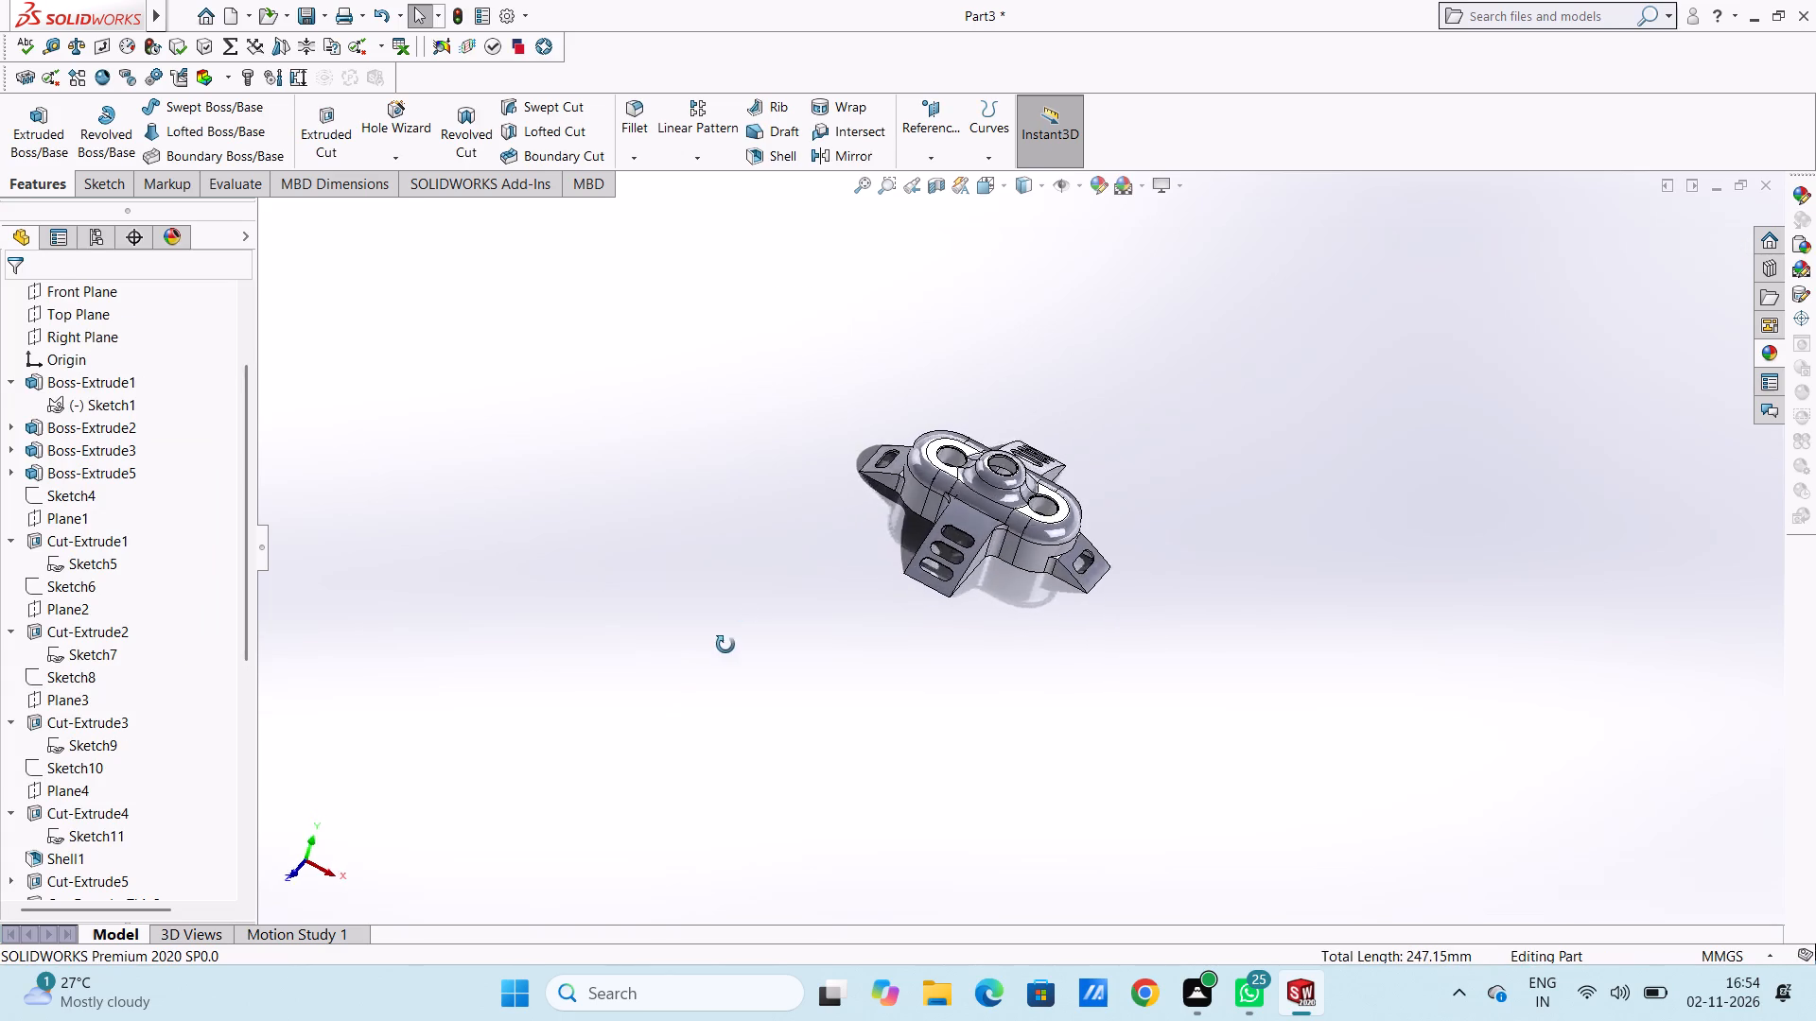
middle_click_drag(725, 645, 690, 640)
scroll(951, 552, "down", 4)
scroll(1260, 460, "up", 3)
middle_click_drag(1173, 523, 1161, 470)
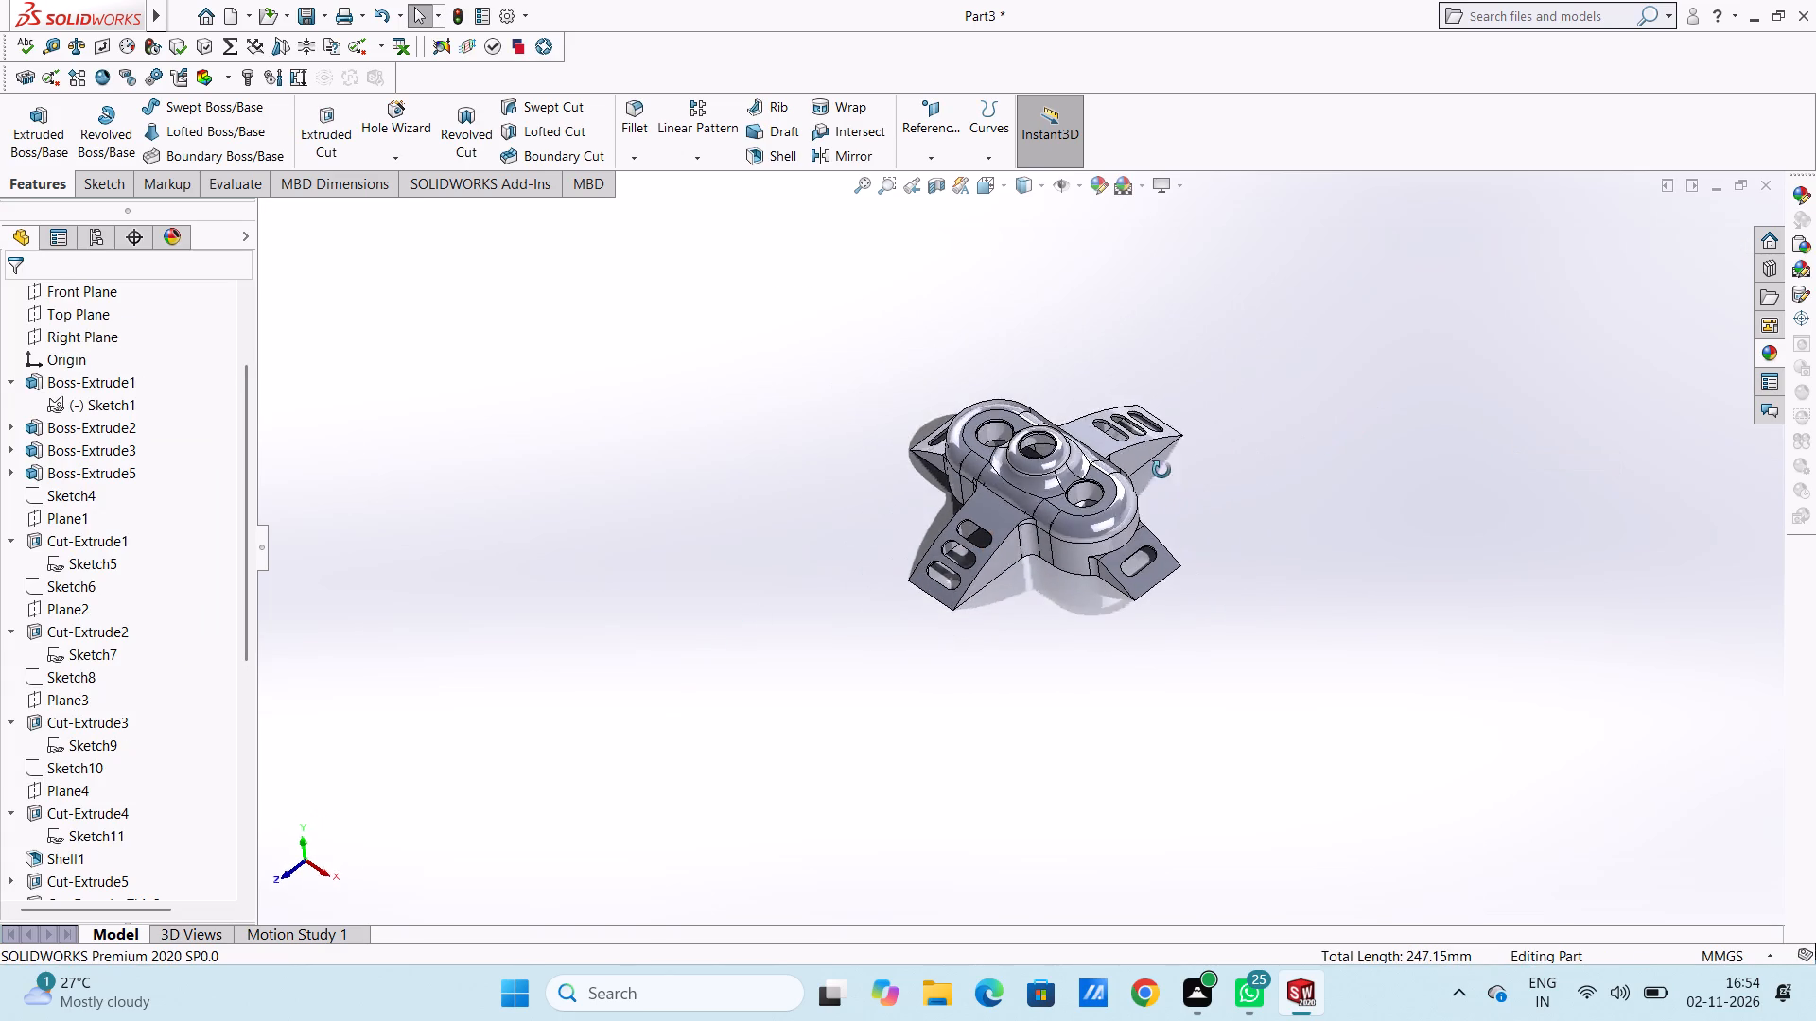
middle_click_drag(1161, 470, 1160, 417)
scroll(1034, 452, "down", 4)
left_click(640, 119)
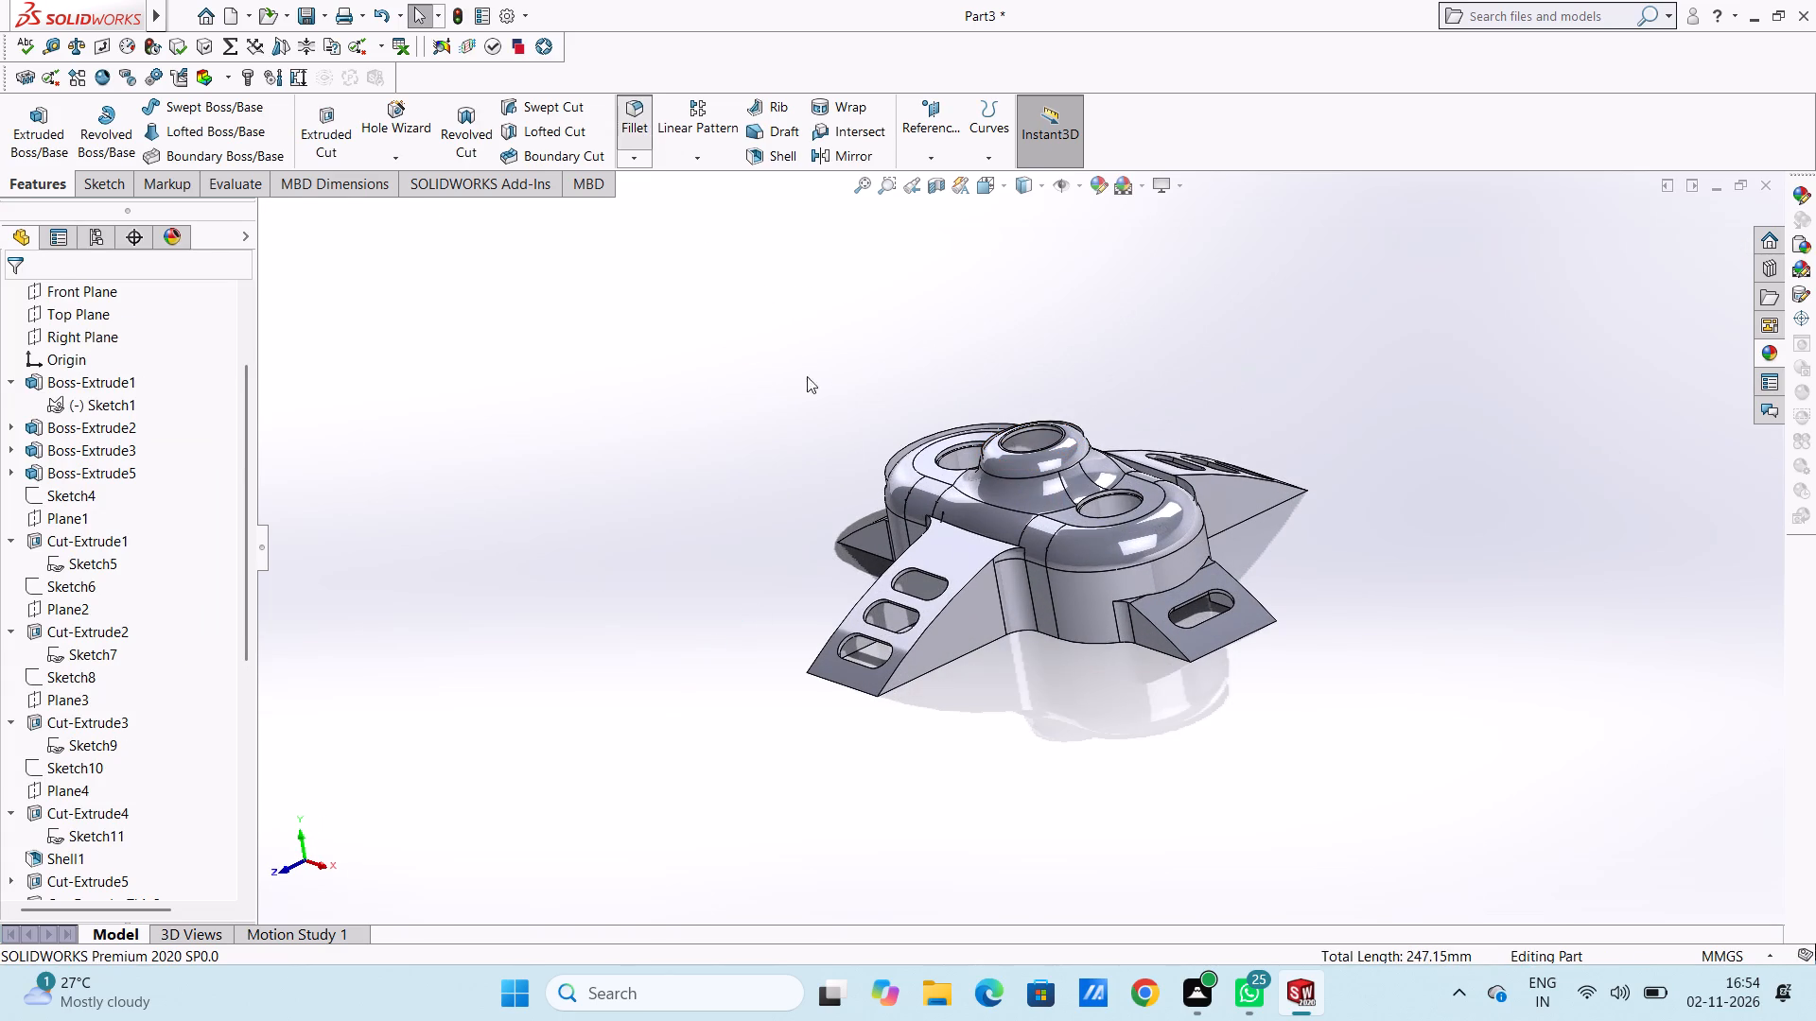
scroll(949, 654, "down", 5)
scroll(970, 530, "down", 1)
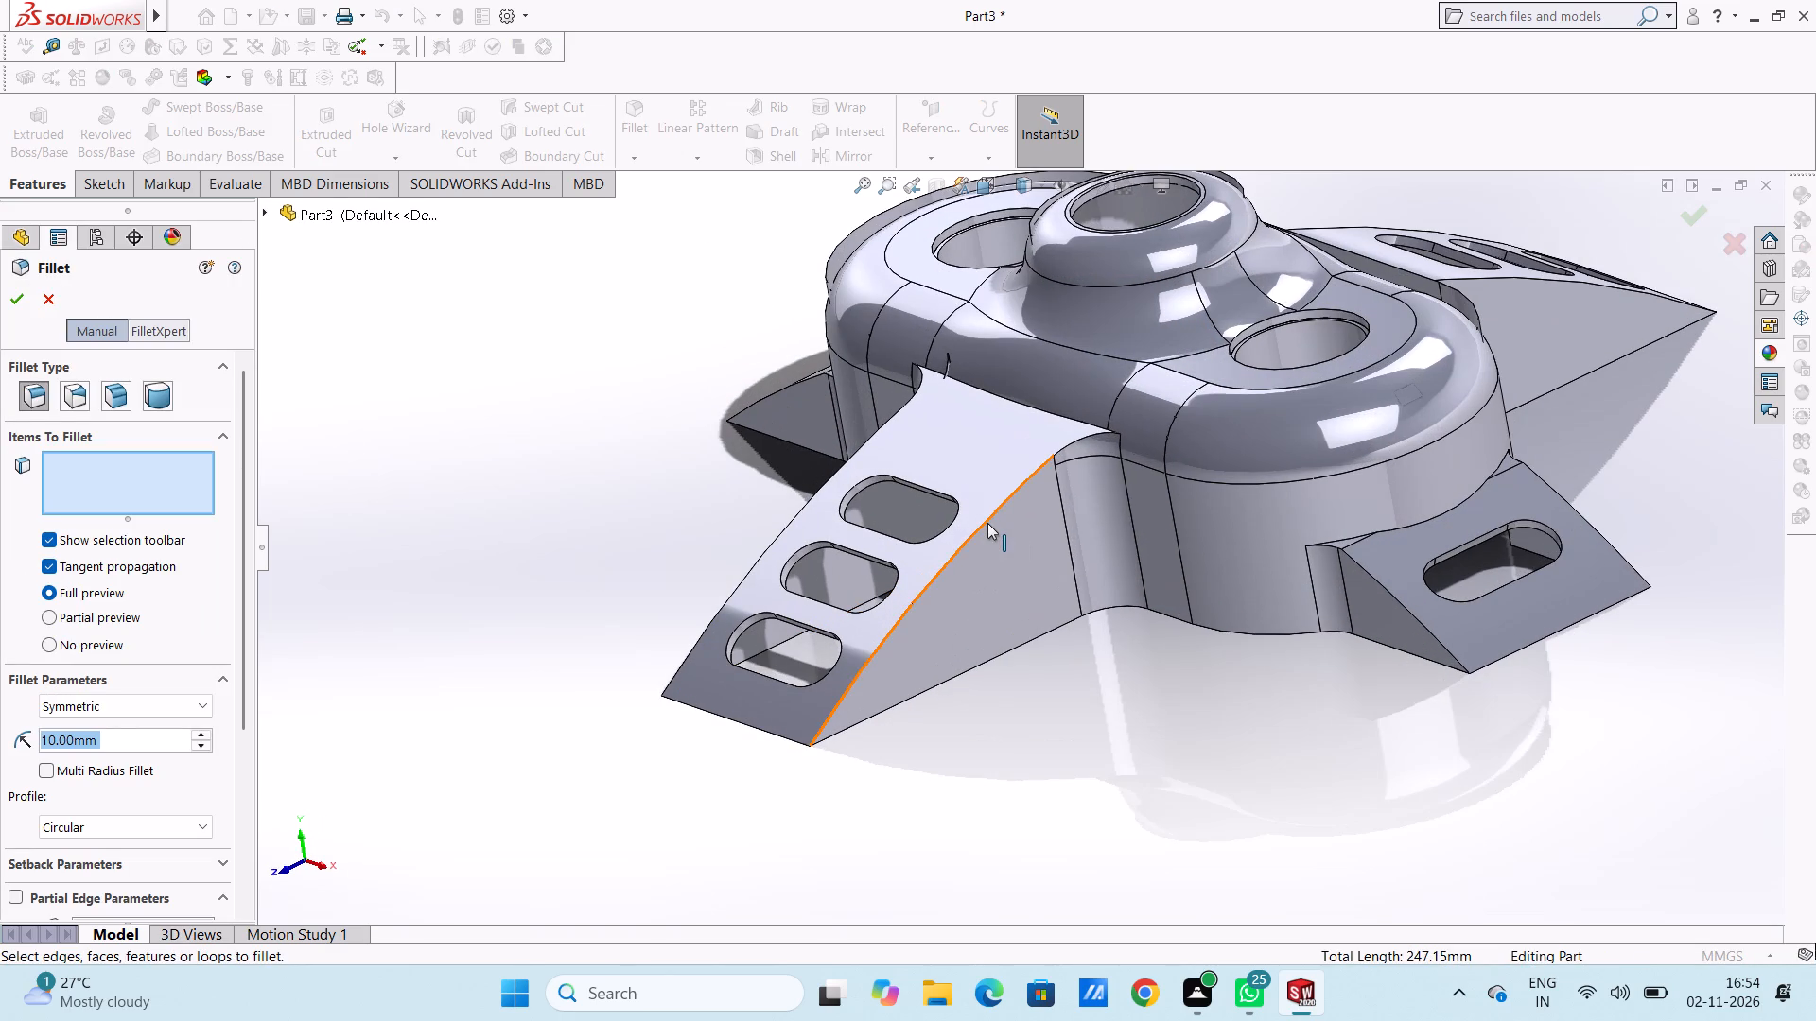
left_click(987, 523)
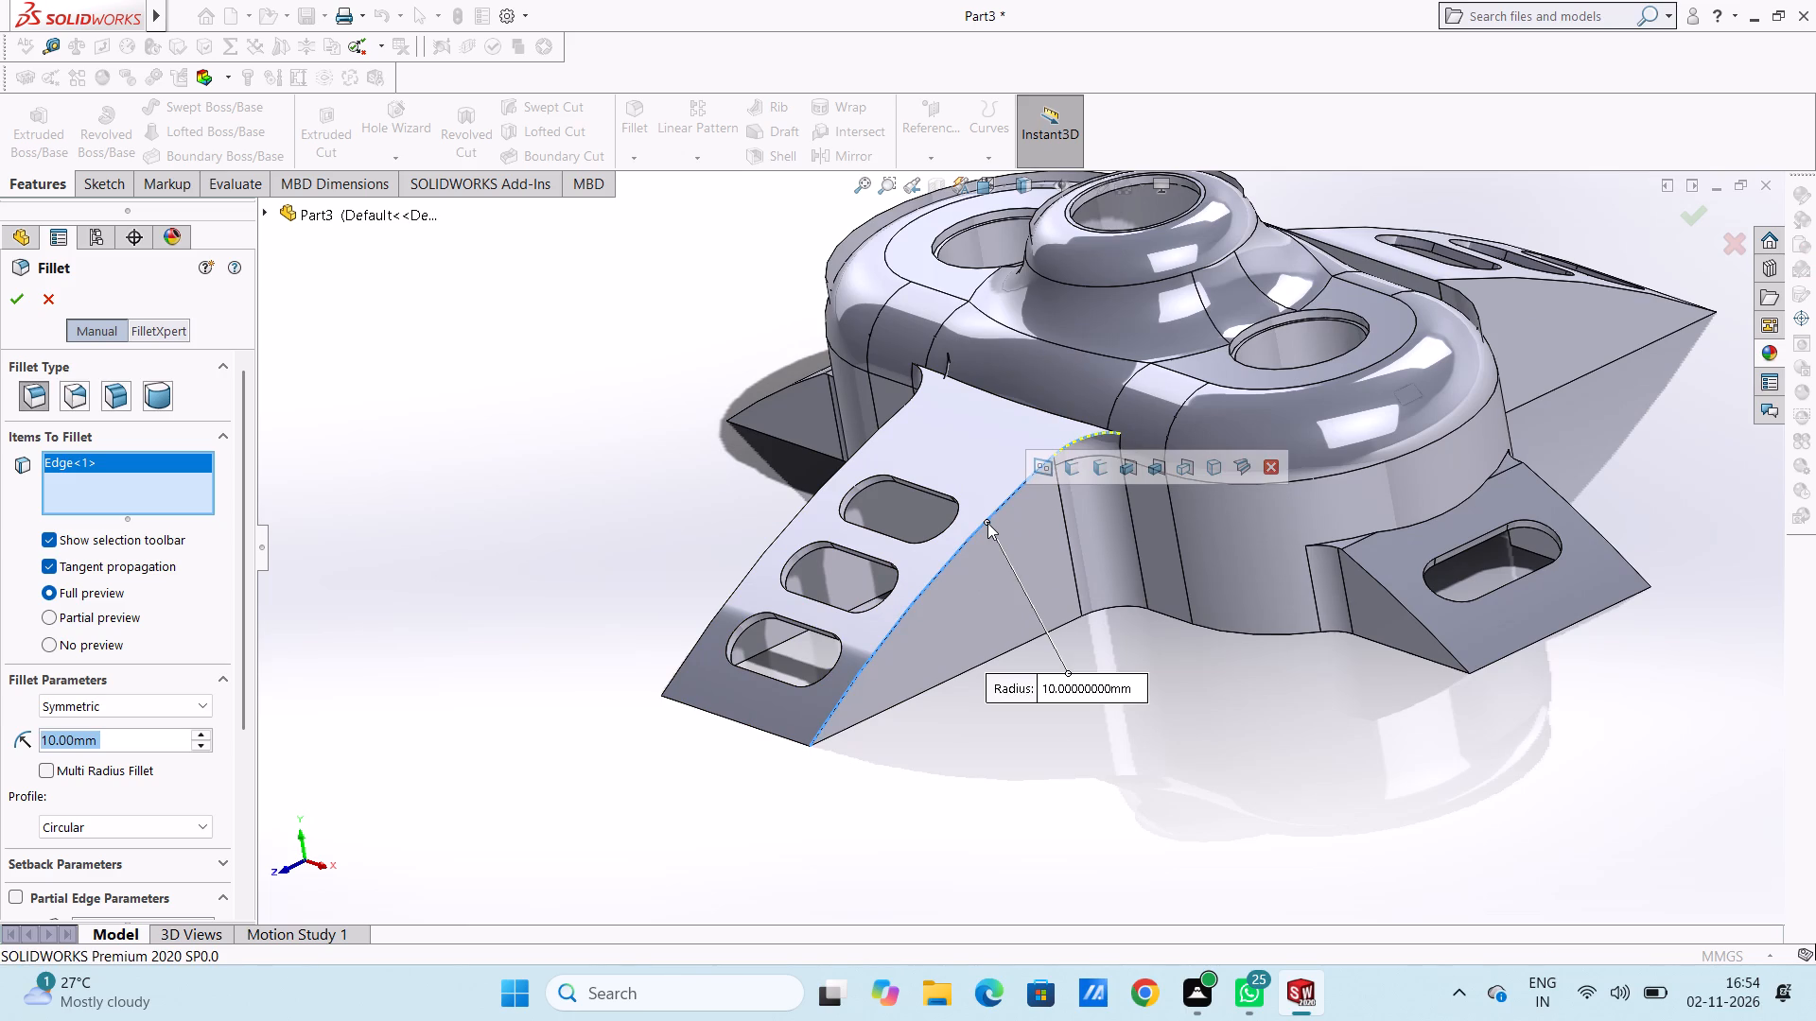
key("5")
key("Return")
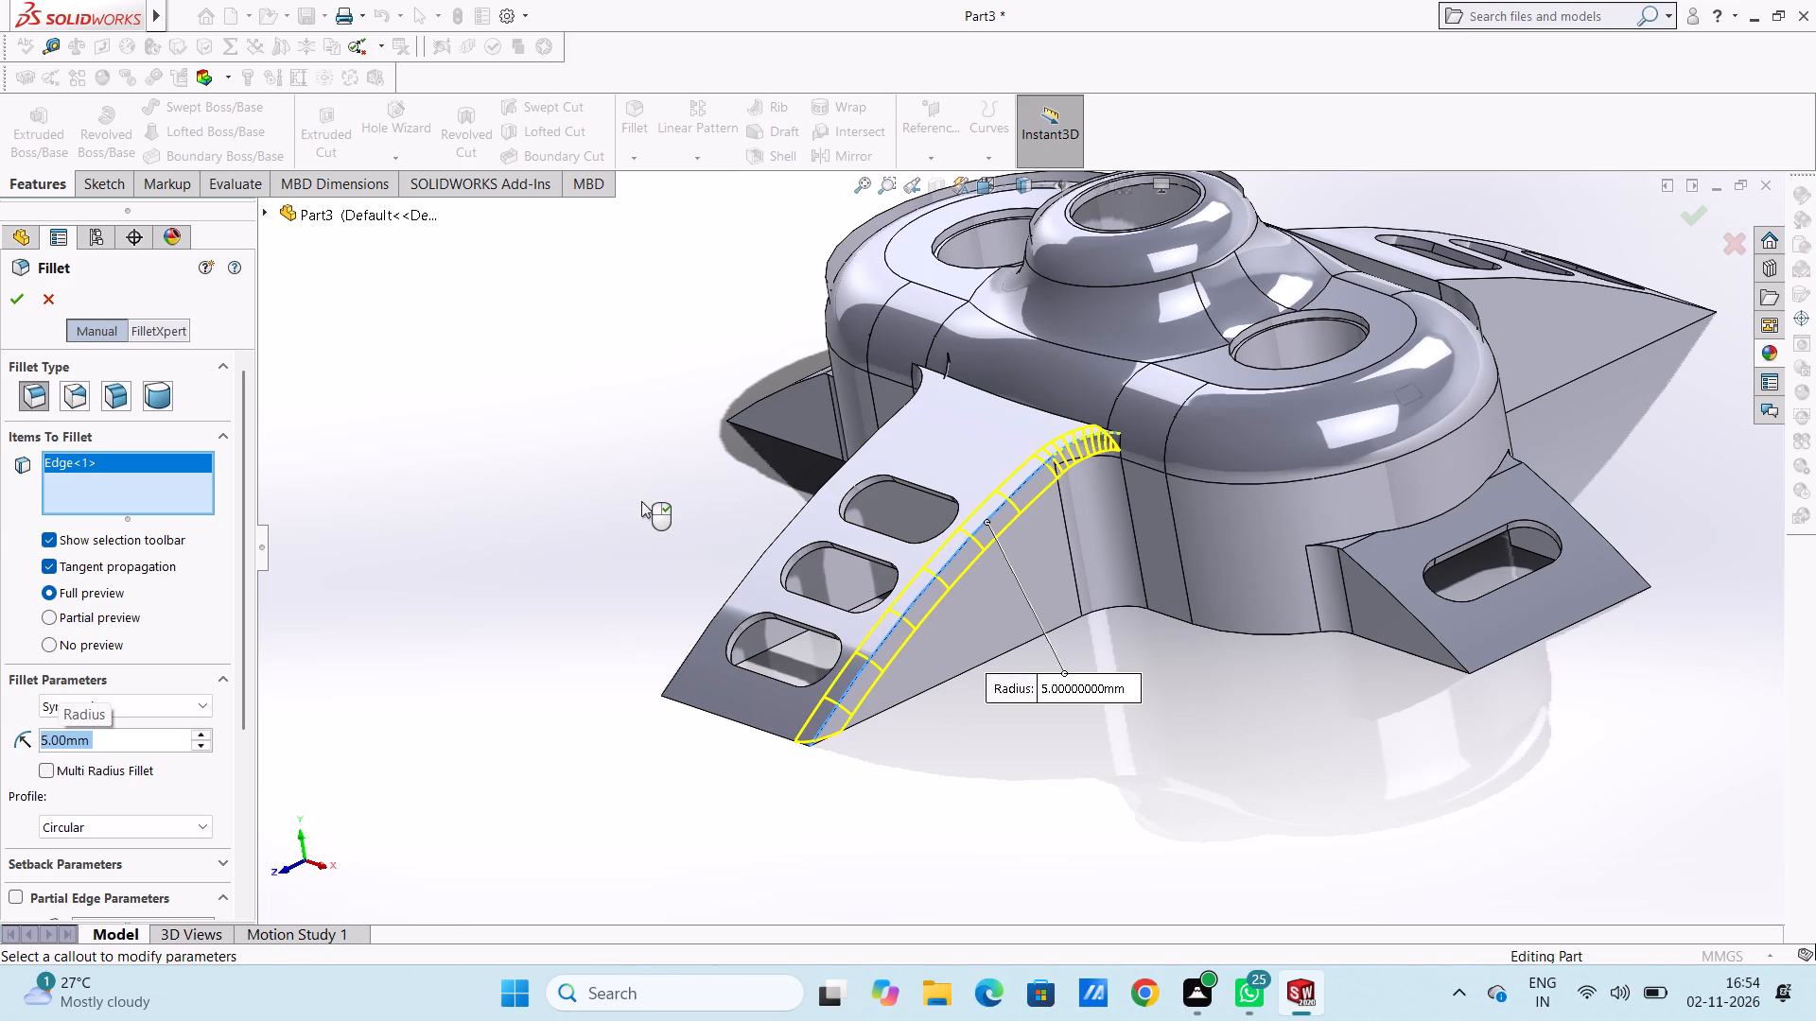
middle_click_drag(643, 502, 774, 519)
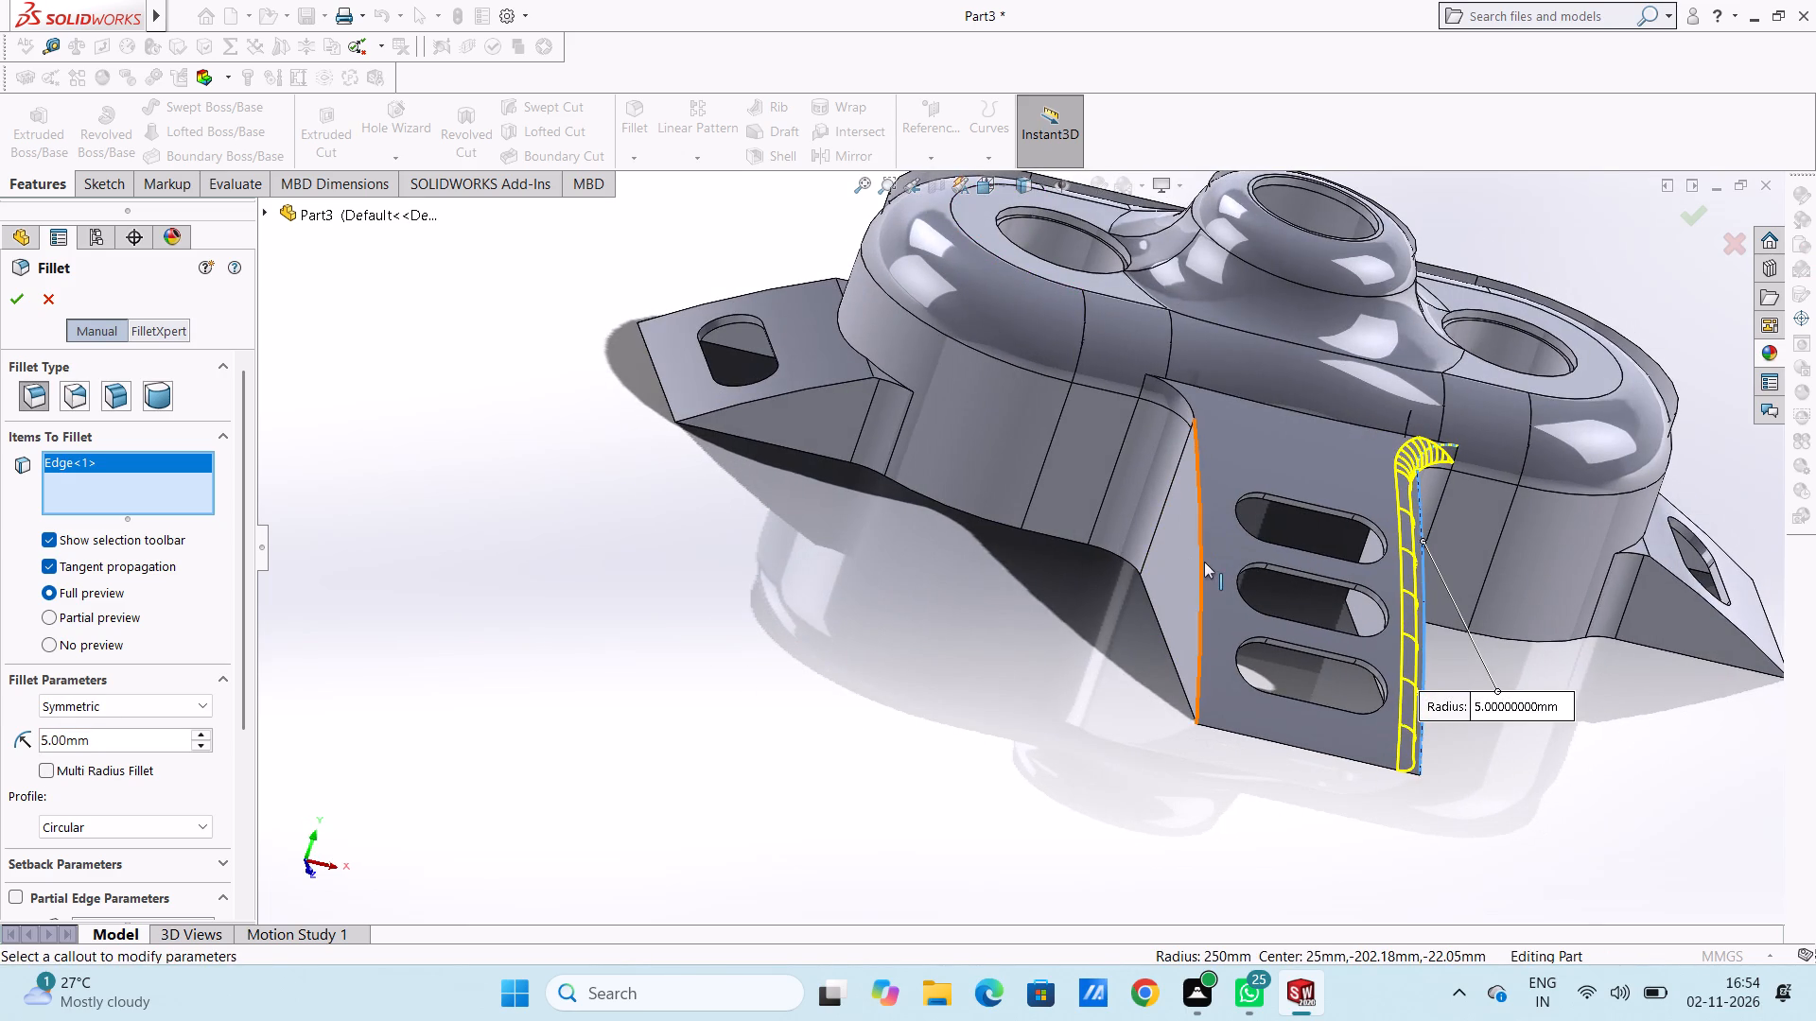
left_click(1203, 563)
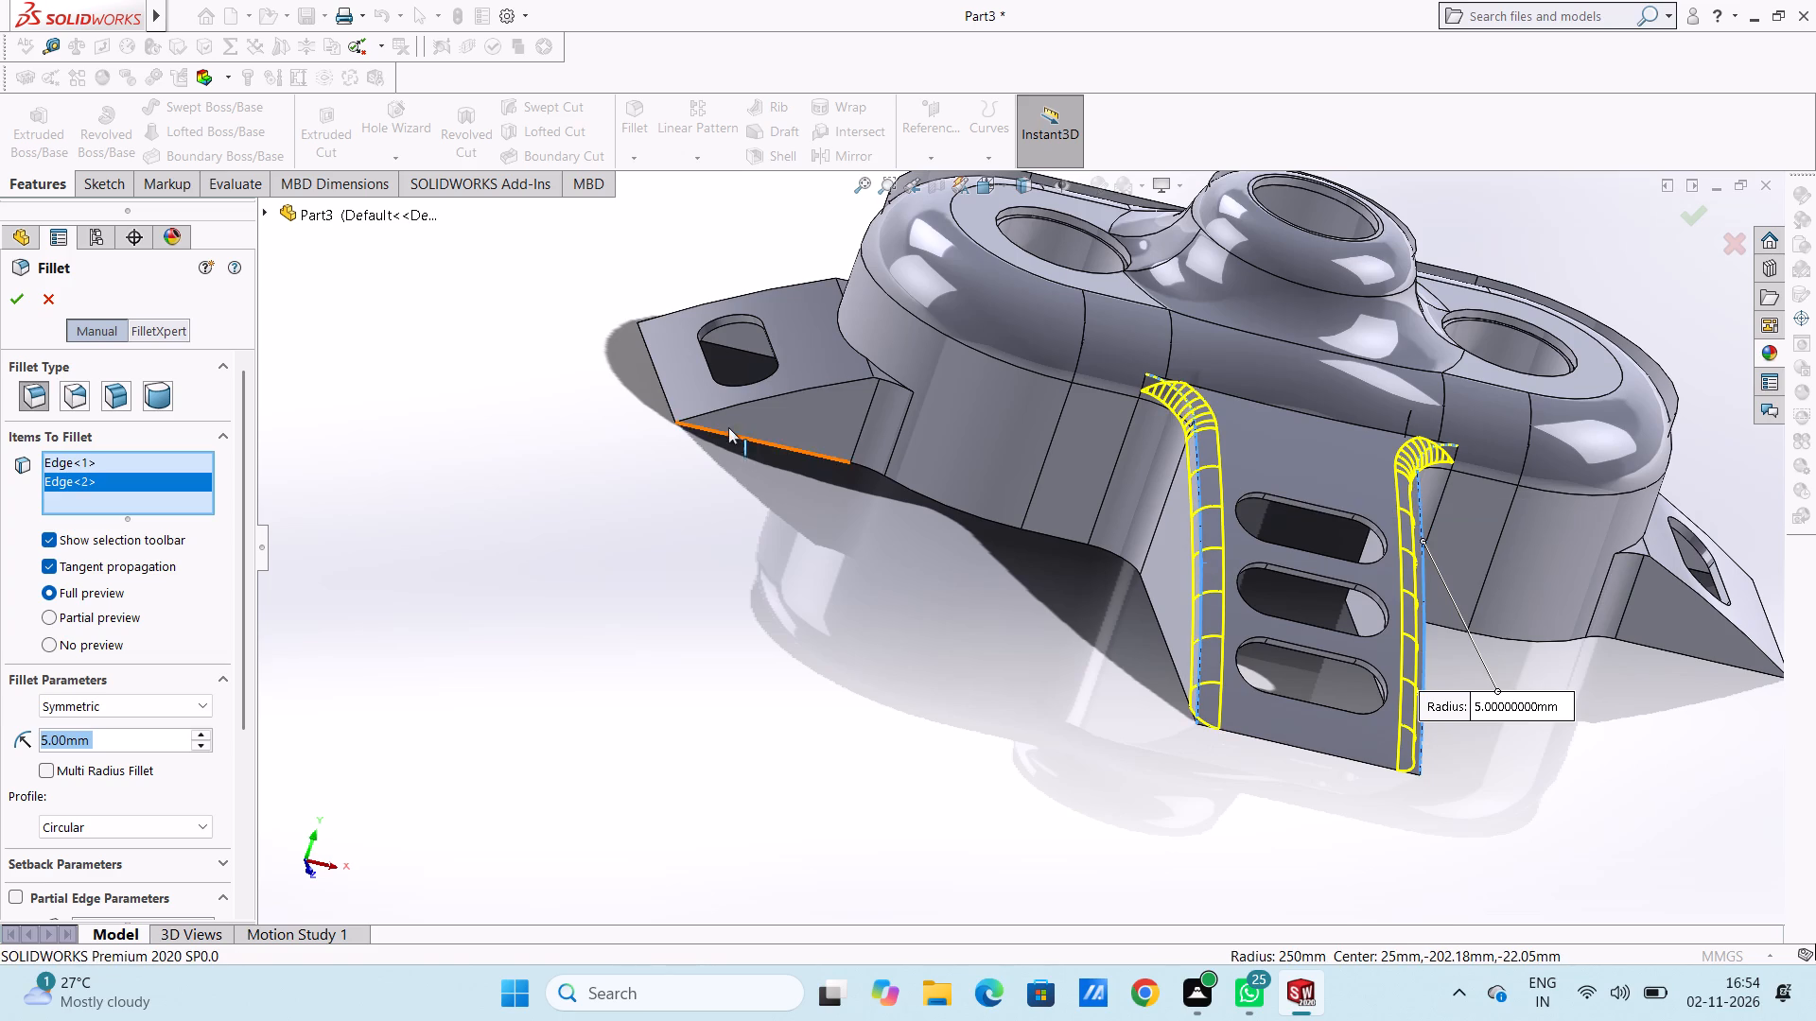
Add both sloped top side edges of one single-slot end arm to the 5 mm fillet selection.
left_click(731, 402)
left_click(732, 405)
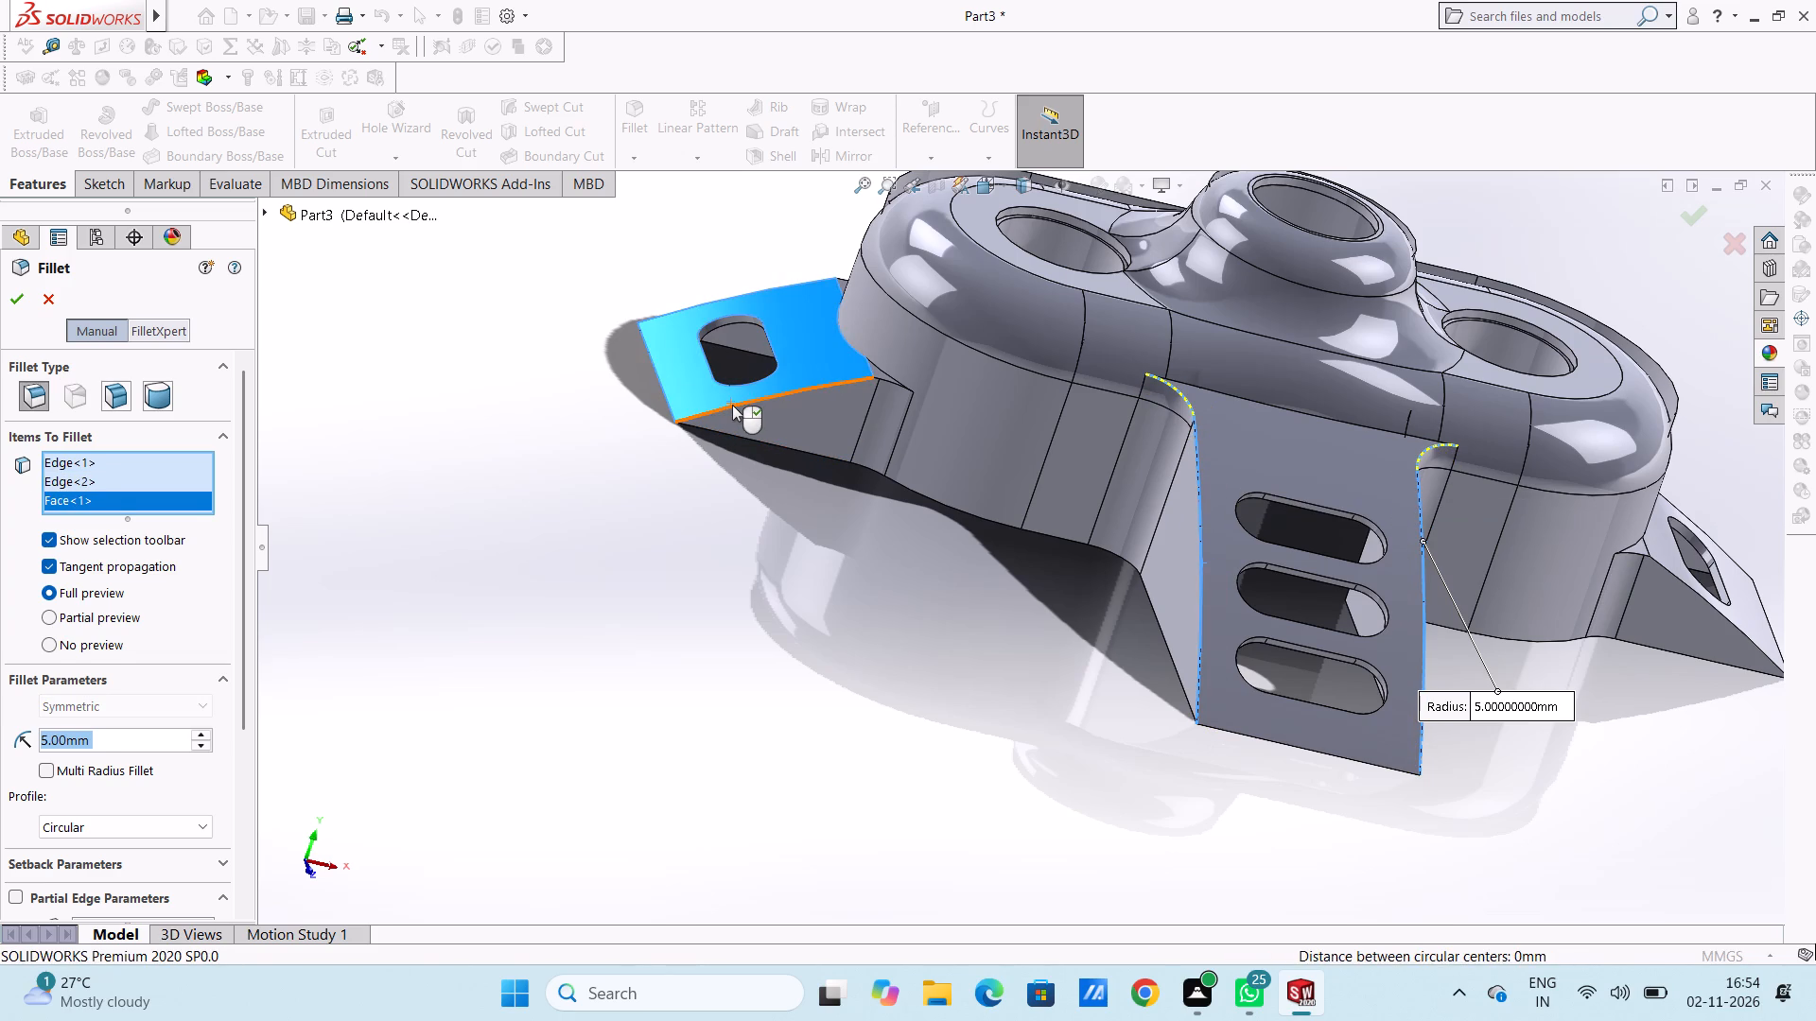
left_click(719, 394)
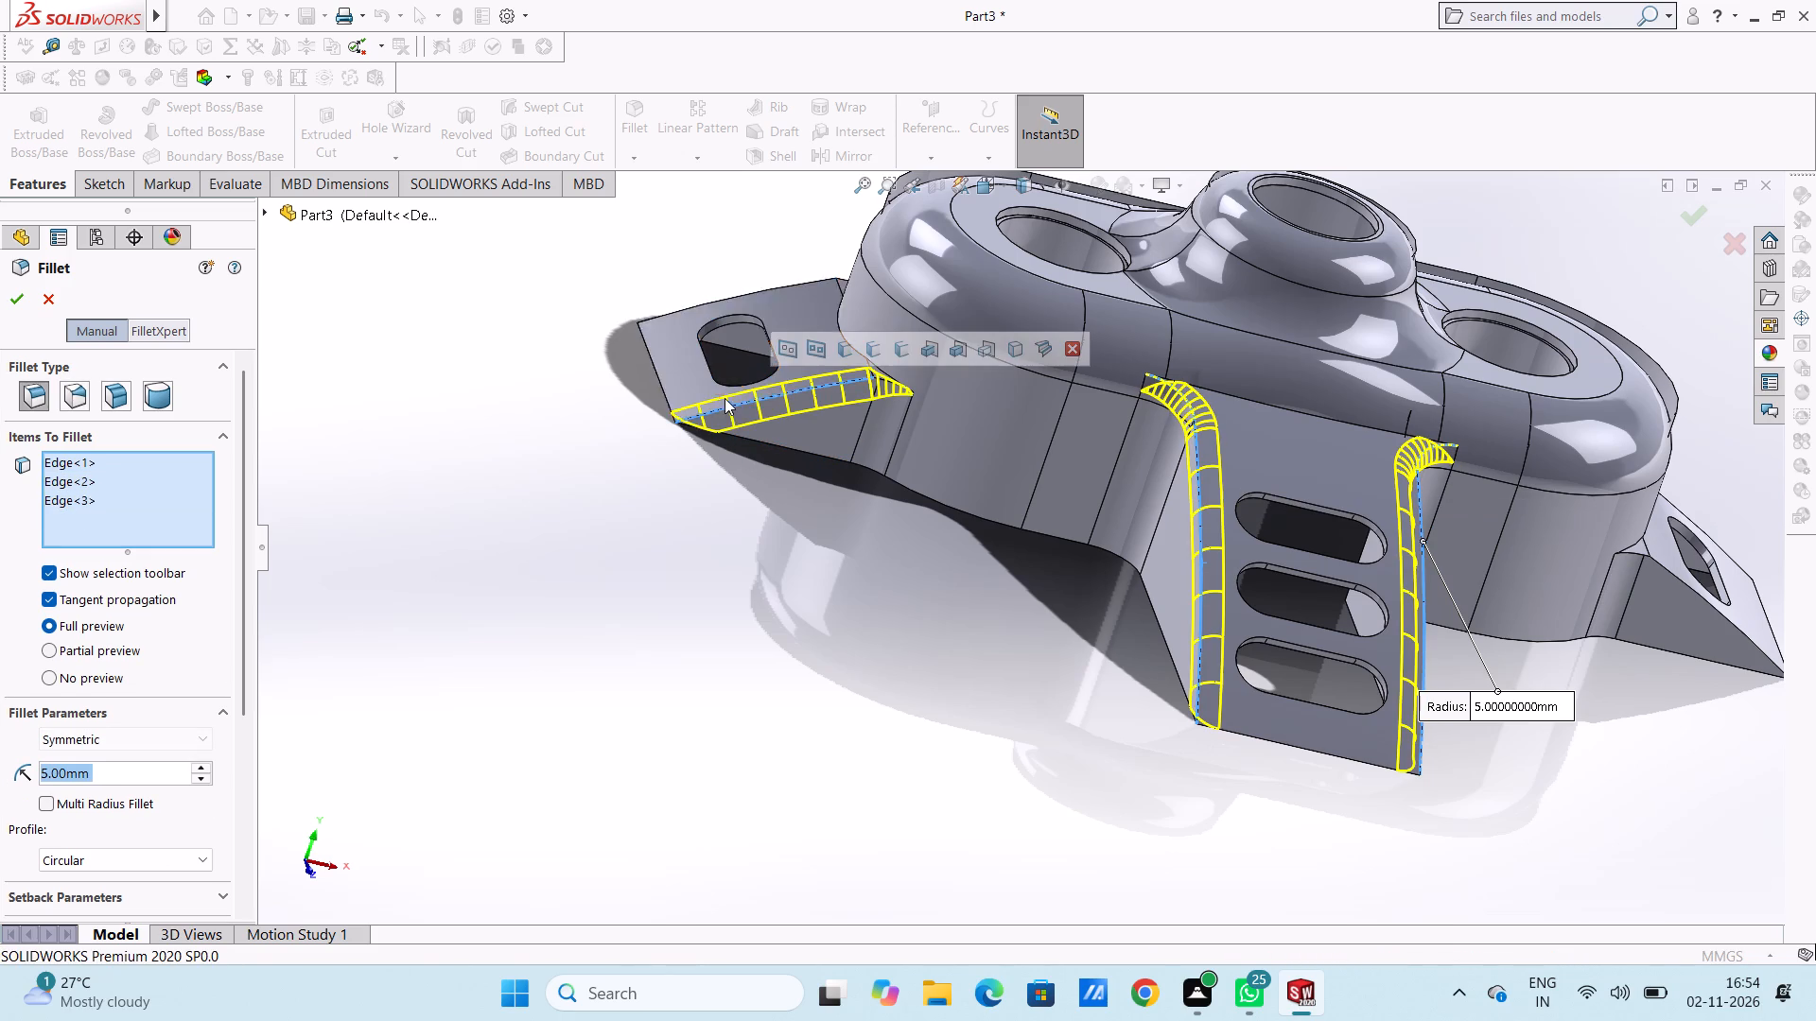
middle_click_drag(711, 455, 874, 681)
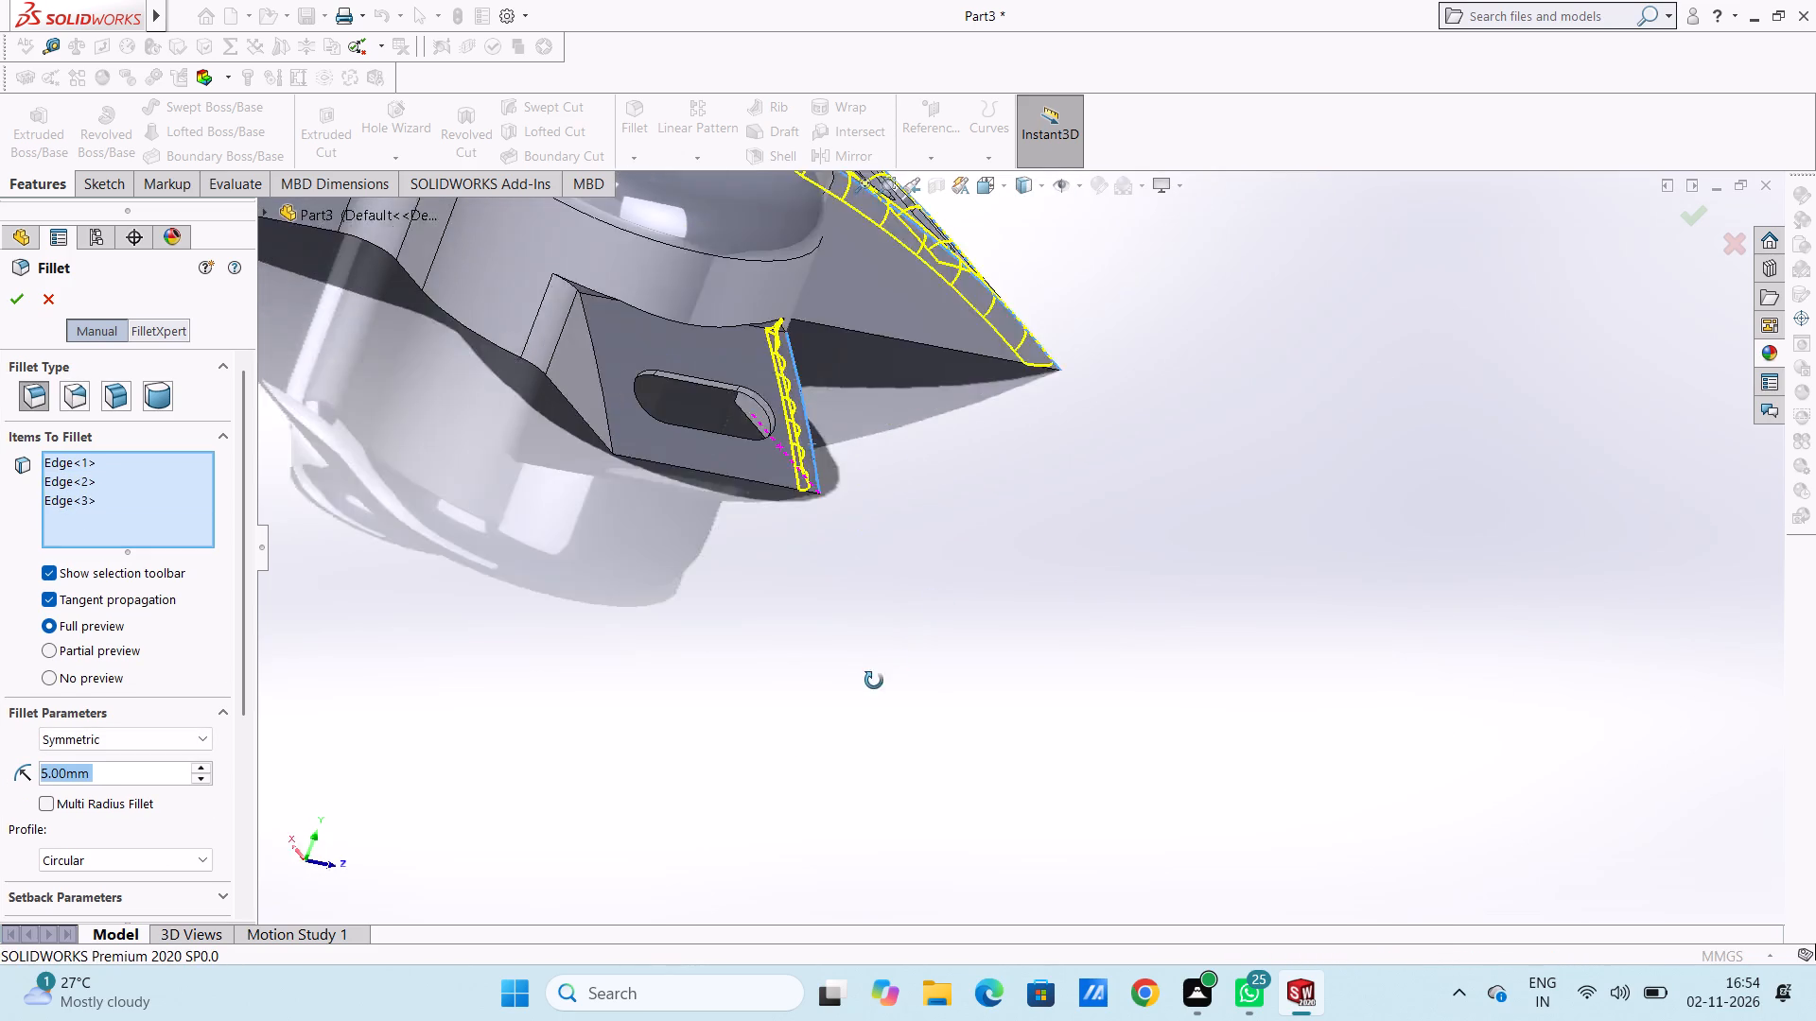
middle_click_drag(874, 681, 864, 682)
scroll(543, 508, "up", 4)
middle_click_drag(542, 501, 620, 593)
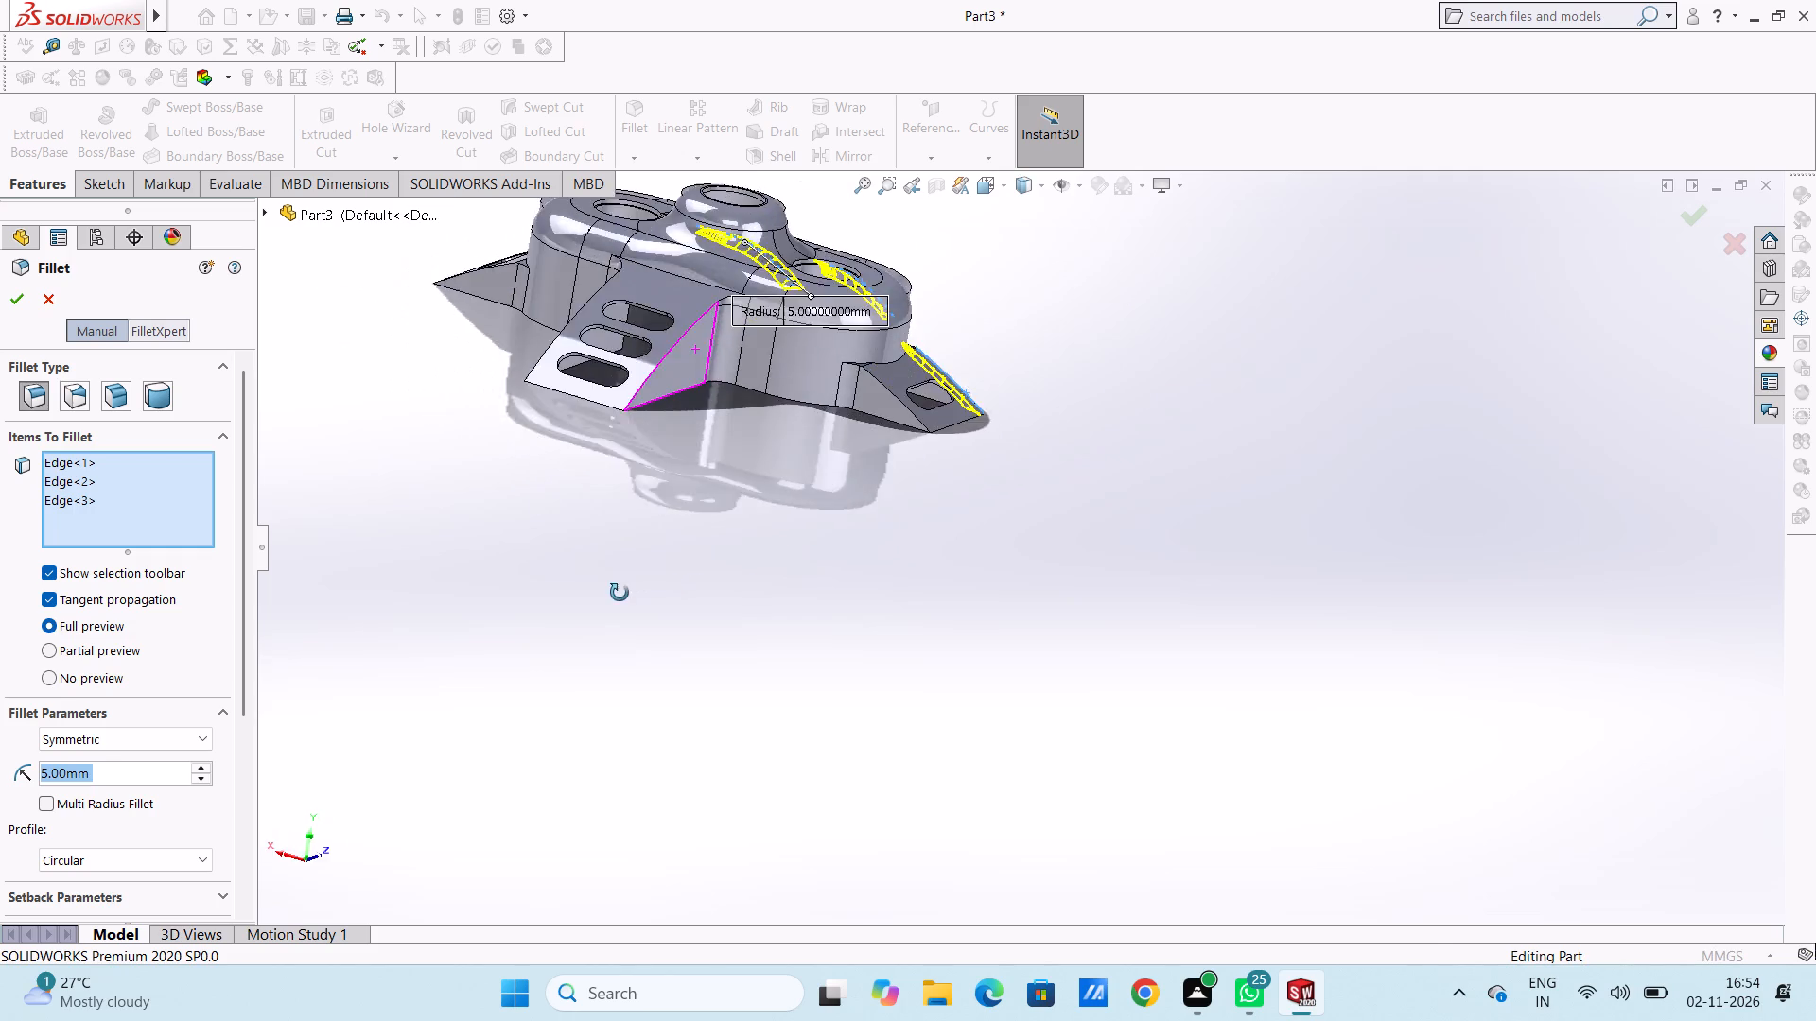
middle_click_drag(620, 593, 594, 603)
scroll(879, 421, "down", 4)
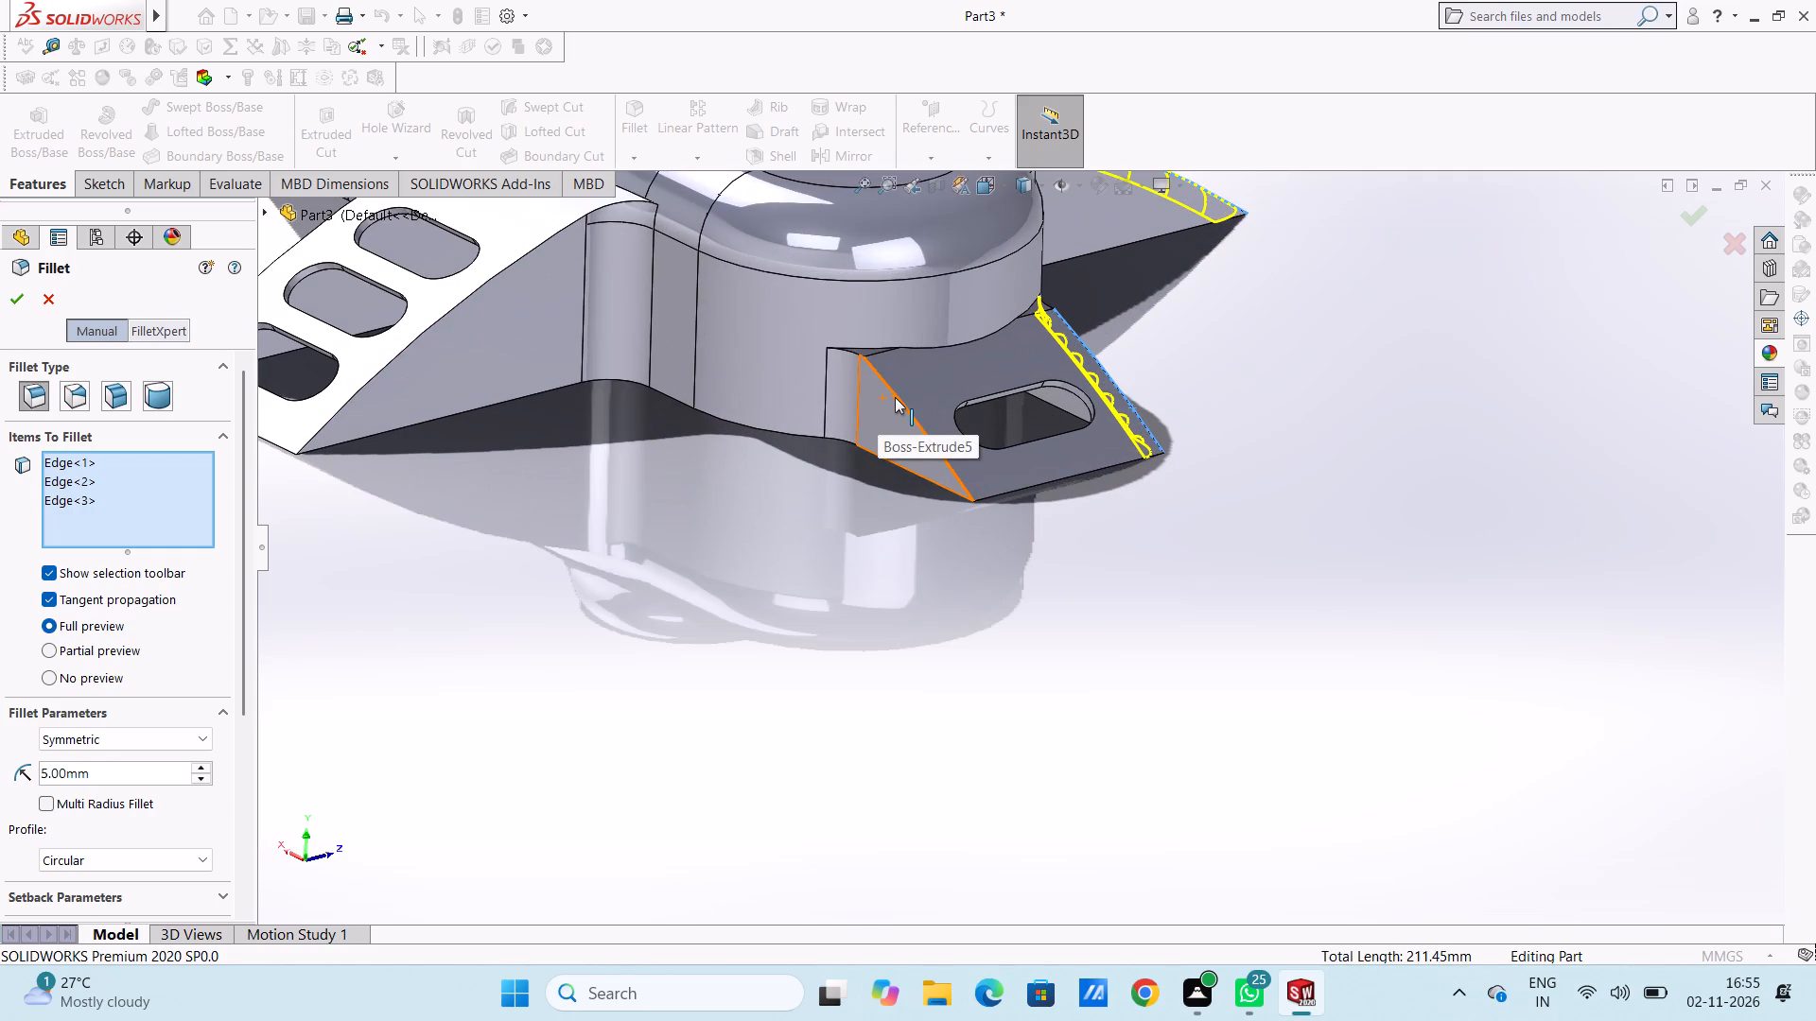
left_click(899, 401)
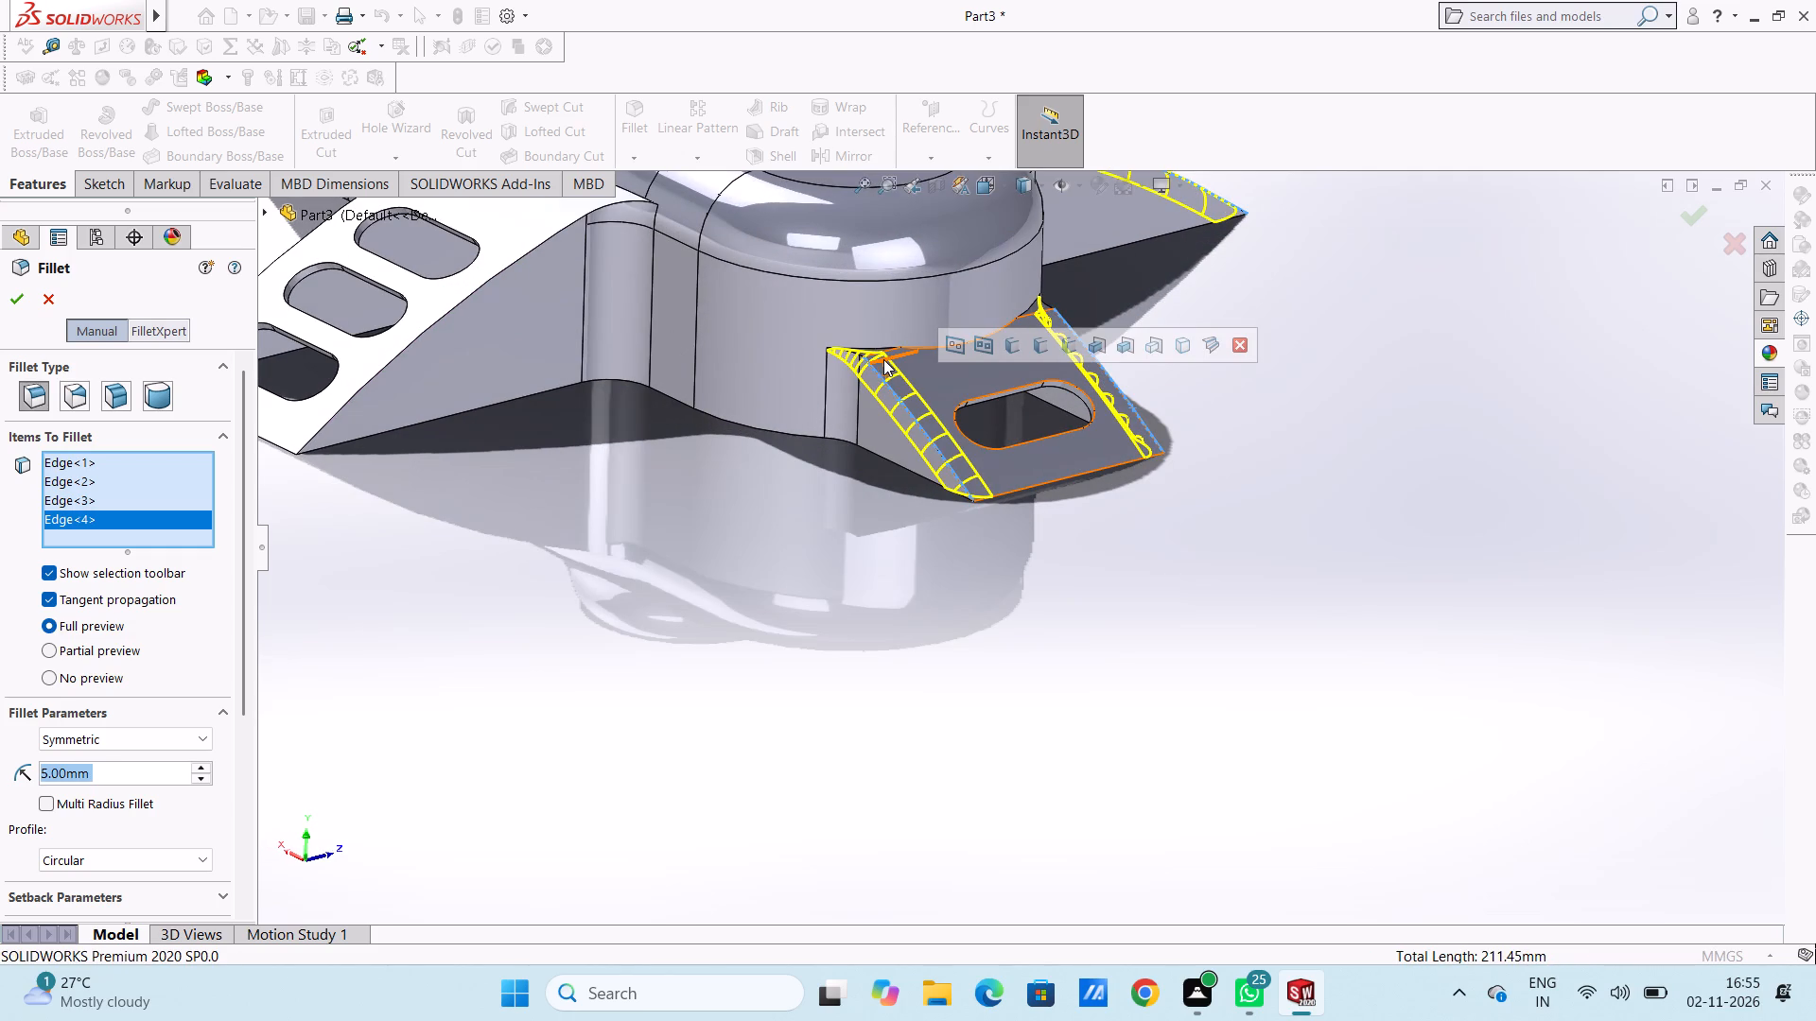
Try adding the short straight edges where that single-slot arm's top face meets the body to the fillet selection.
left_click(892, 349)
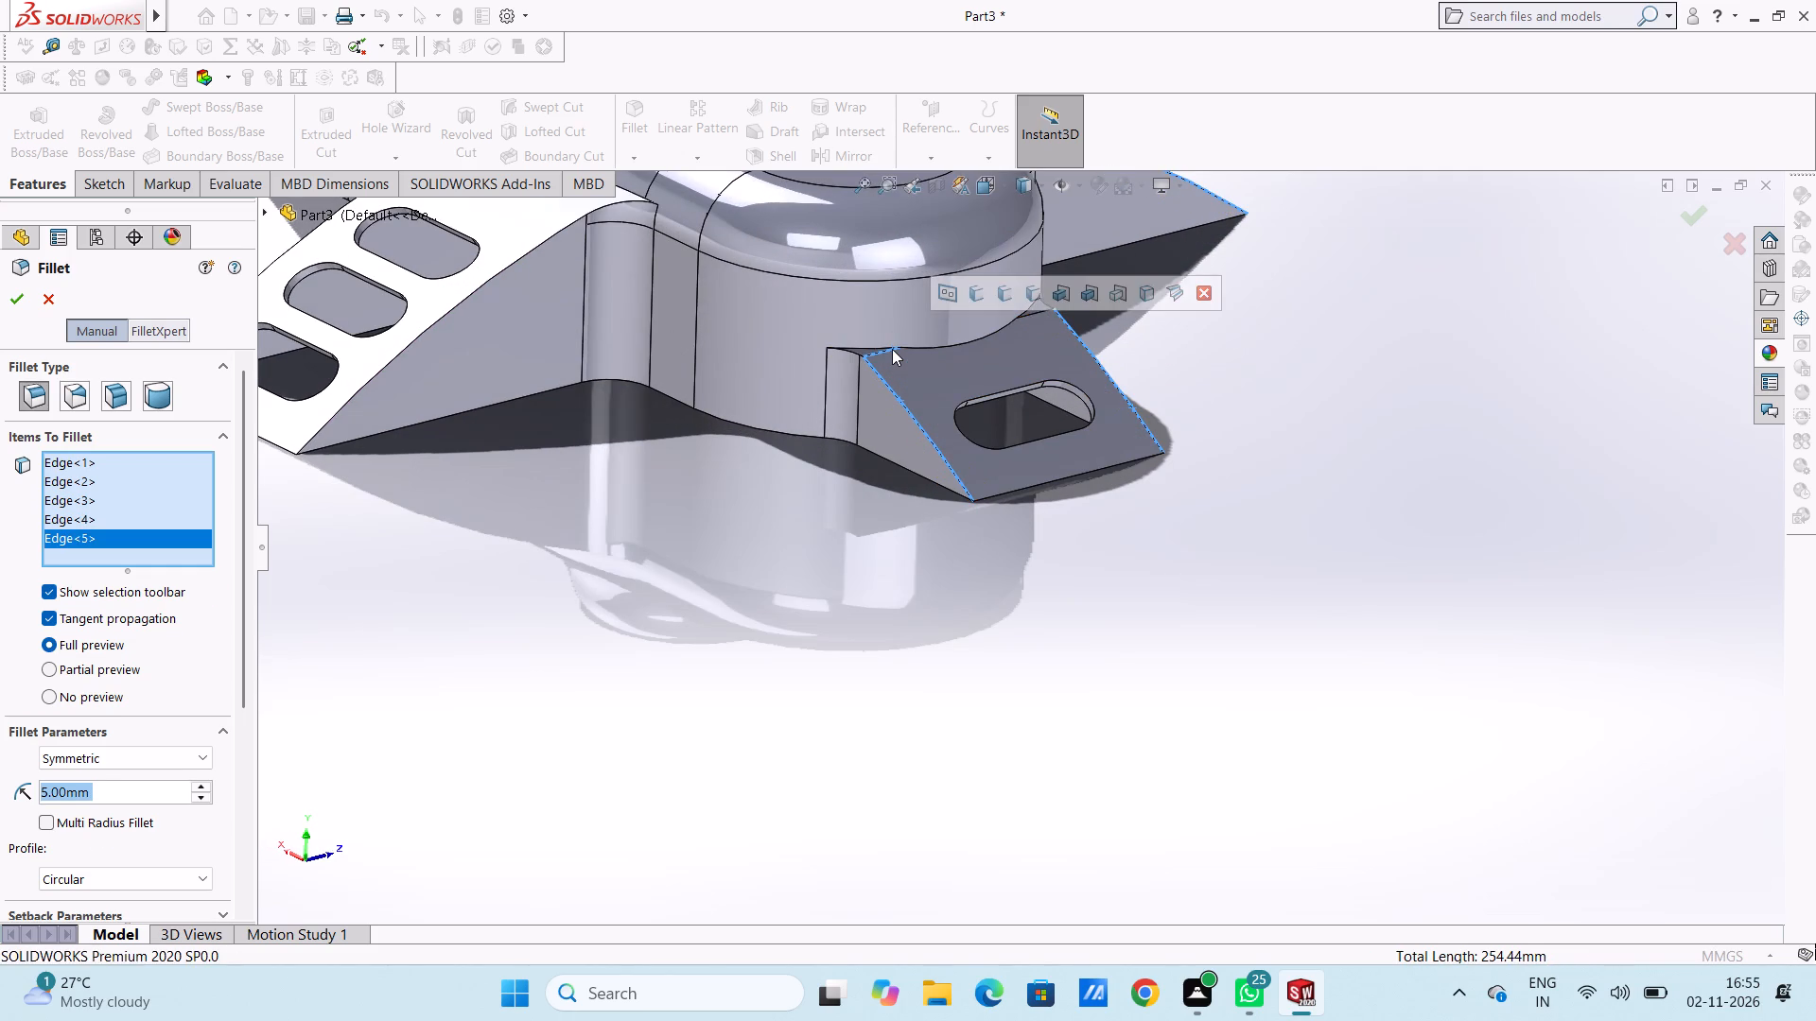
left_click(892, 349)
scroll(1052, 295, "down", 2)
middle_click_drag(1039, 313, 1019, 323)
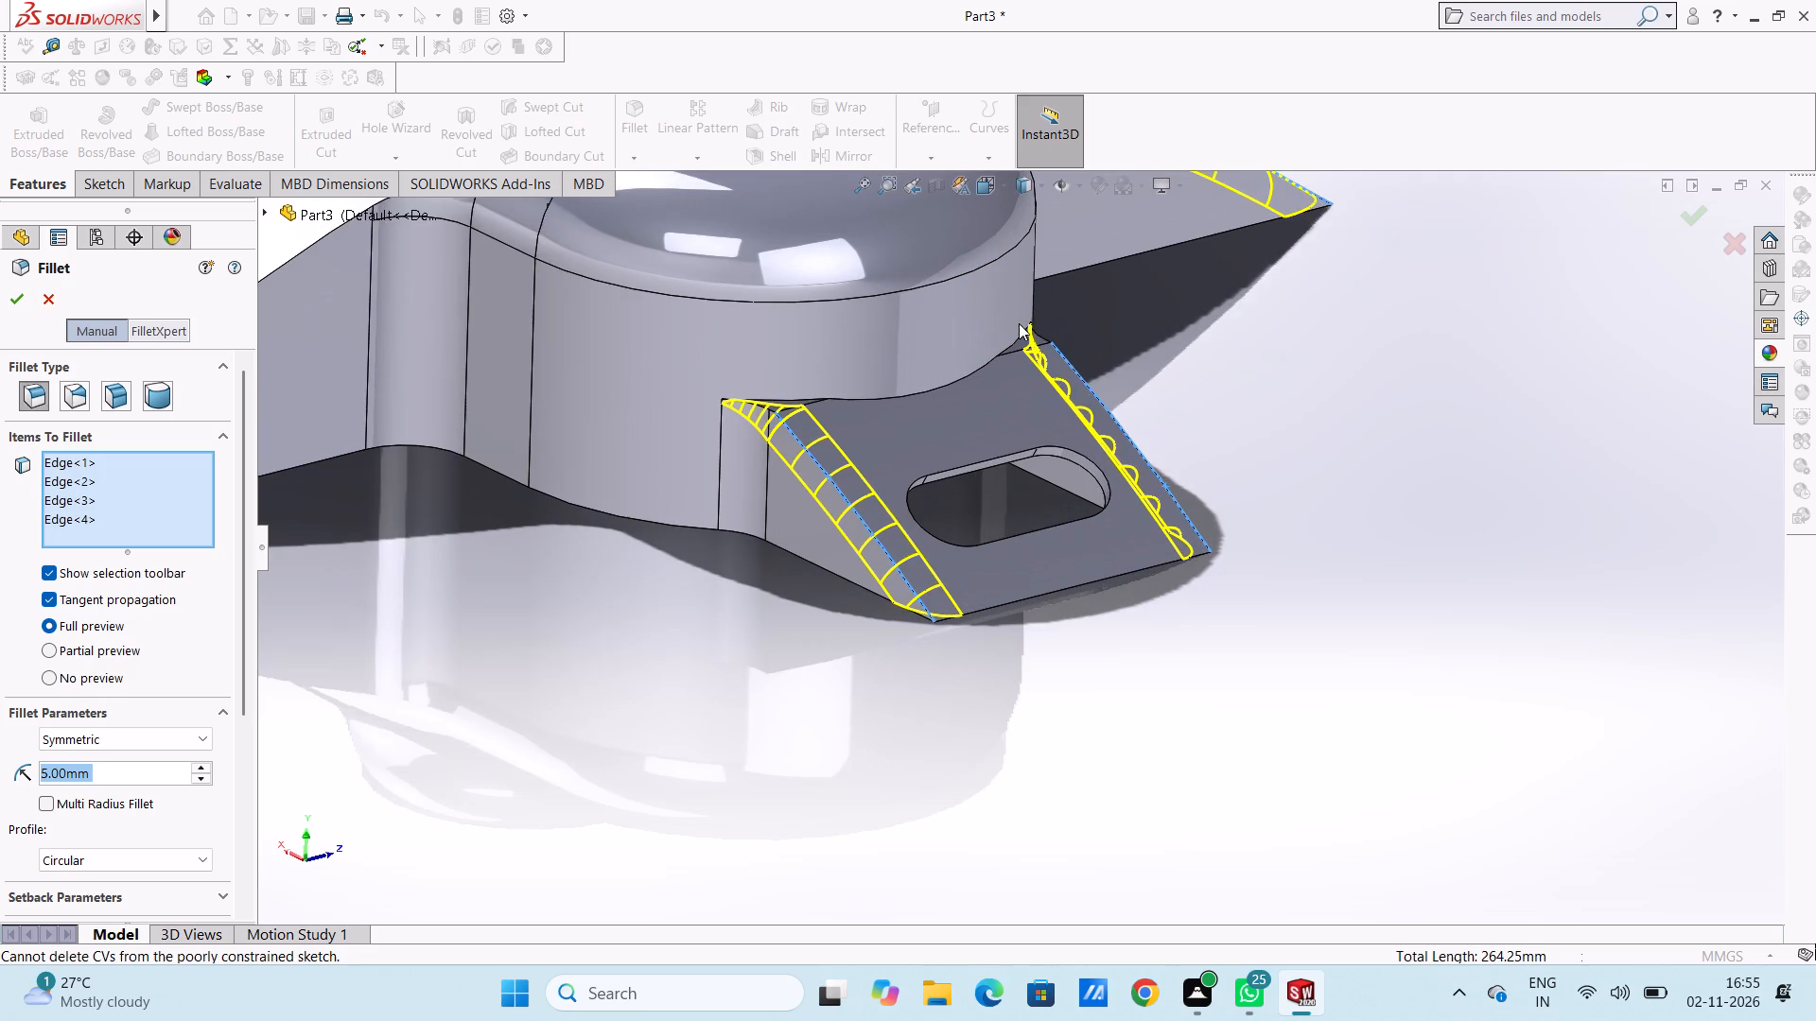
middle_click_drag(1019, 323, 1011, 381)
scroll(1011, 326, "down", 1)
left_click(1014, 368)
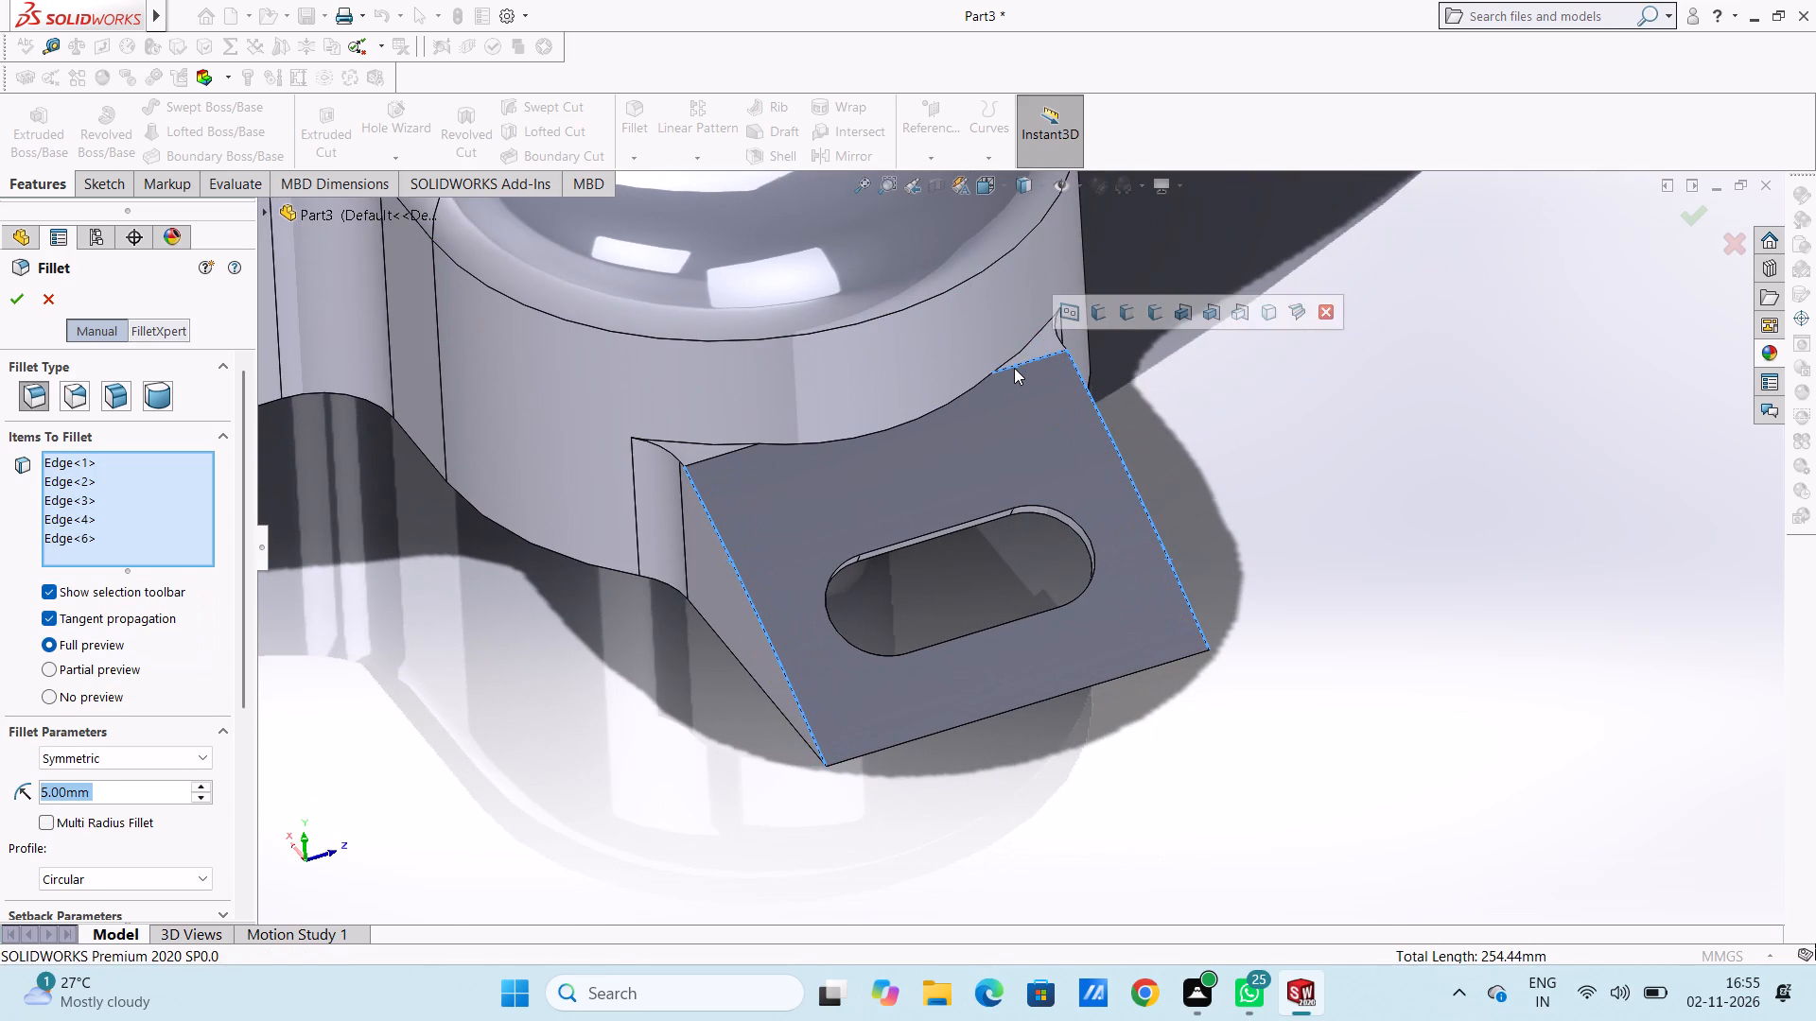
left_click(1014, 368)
Add the body-side top edge and both long sloped edges of the opposite three-slot arm to the 5 mm fillet selection.
scroll(1014, 368, "up", 6)
middle_click_drag(642, 500, 666, 482)
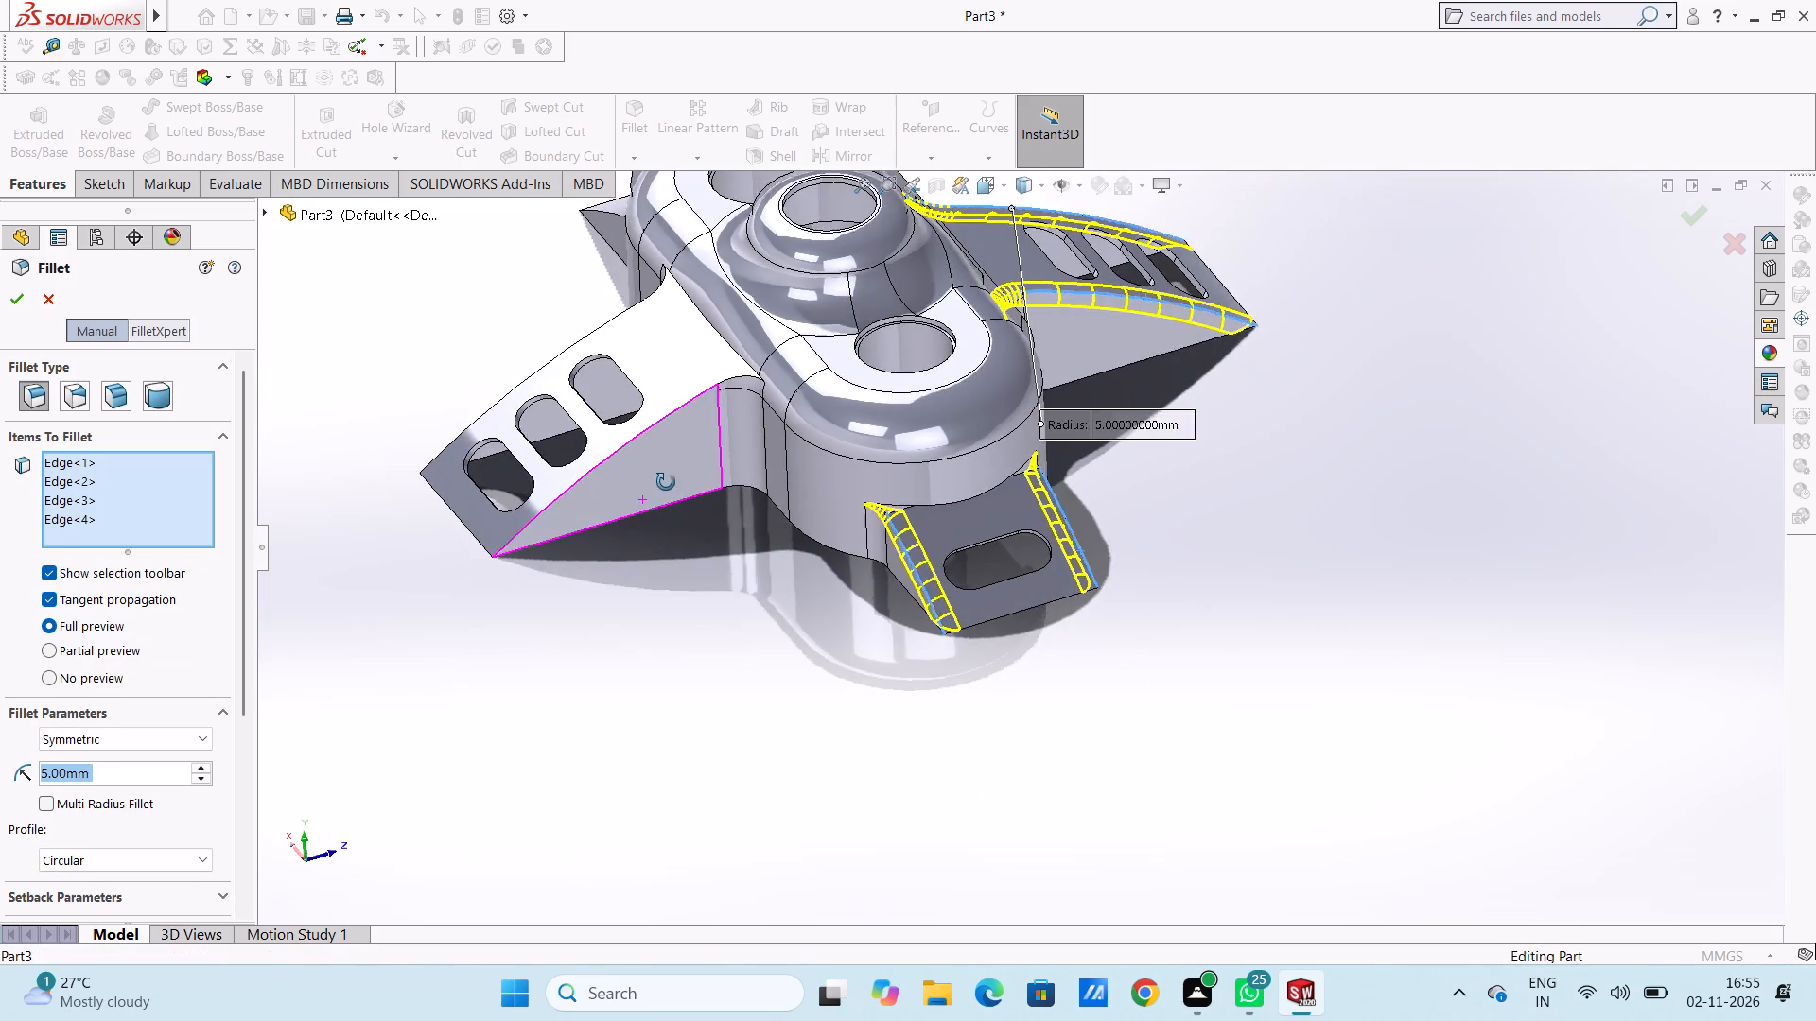
middle_click_drag(666, 482, 643, 535)
scroll(666, 405, "up", 2)
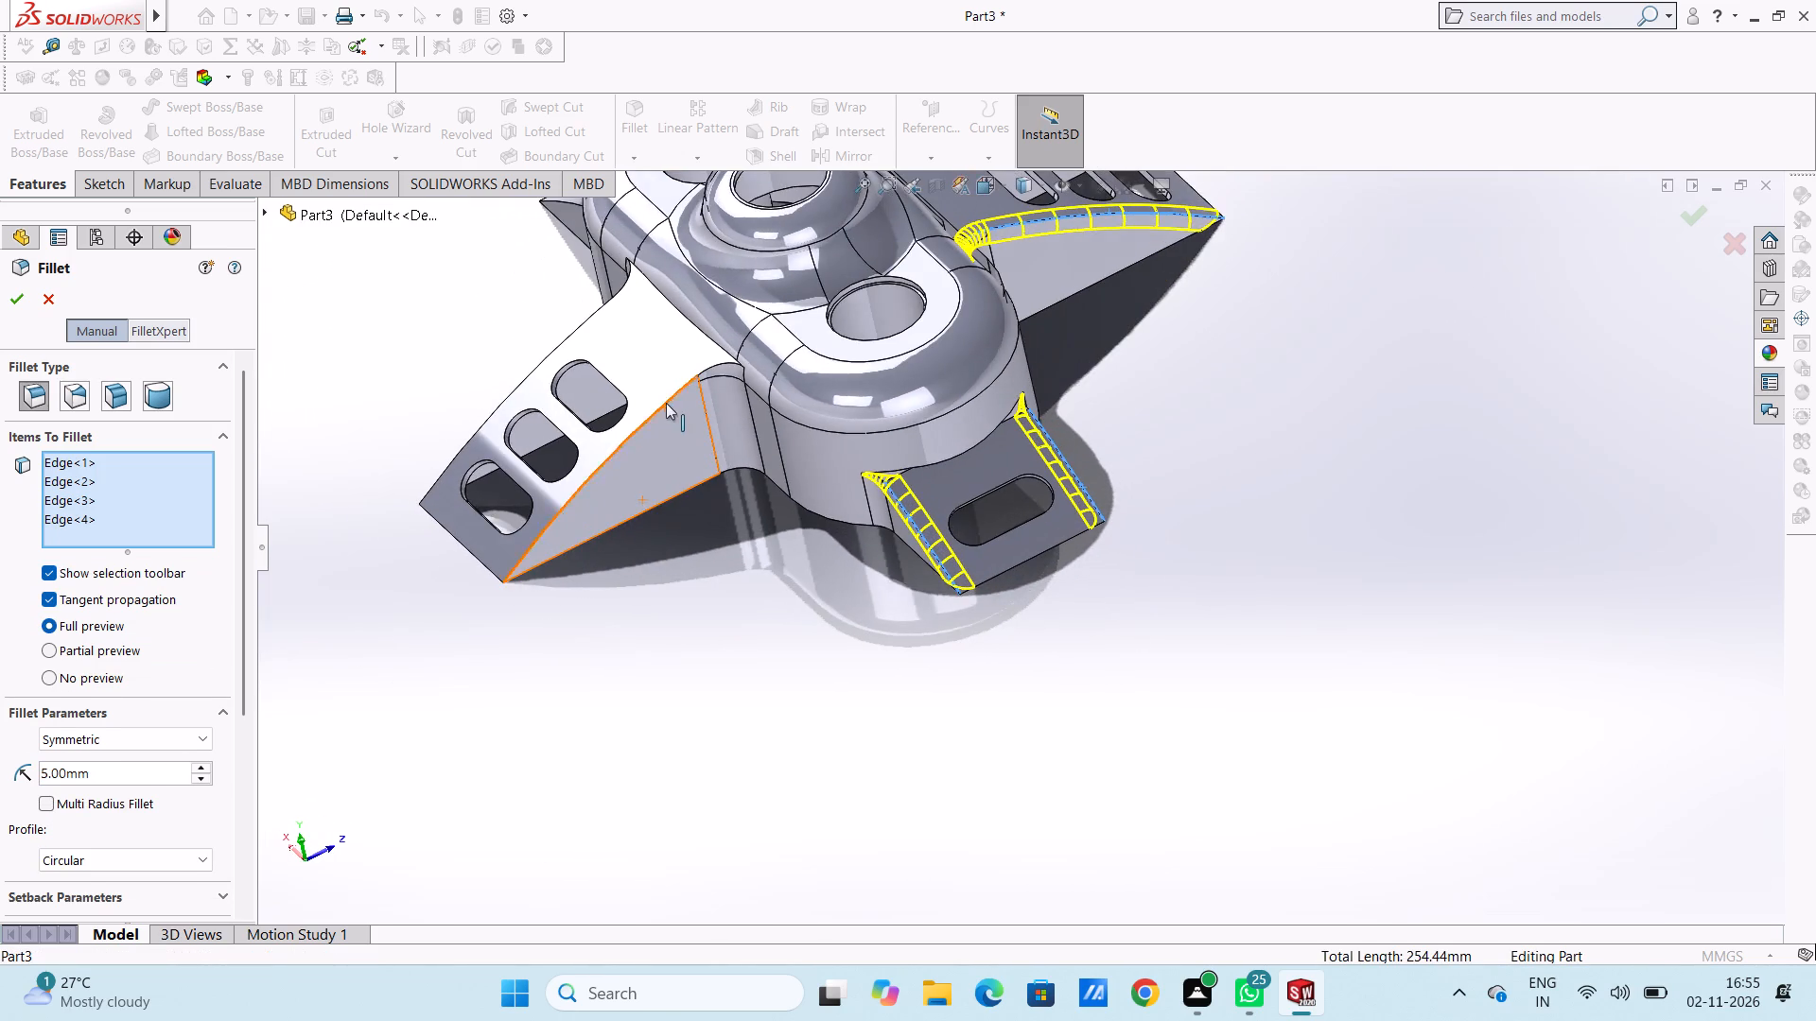
scroll(666, 403, "up", 3)
scroll(710, 424, "down", 6)
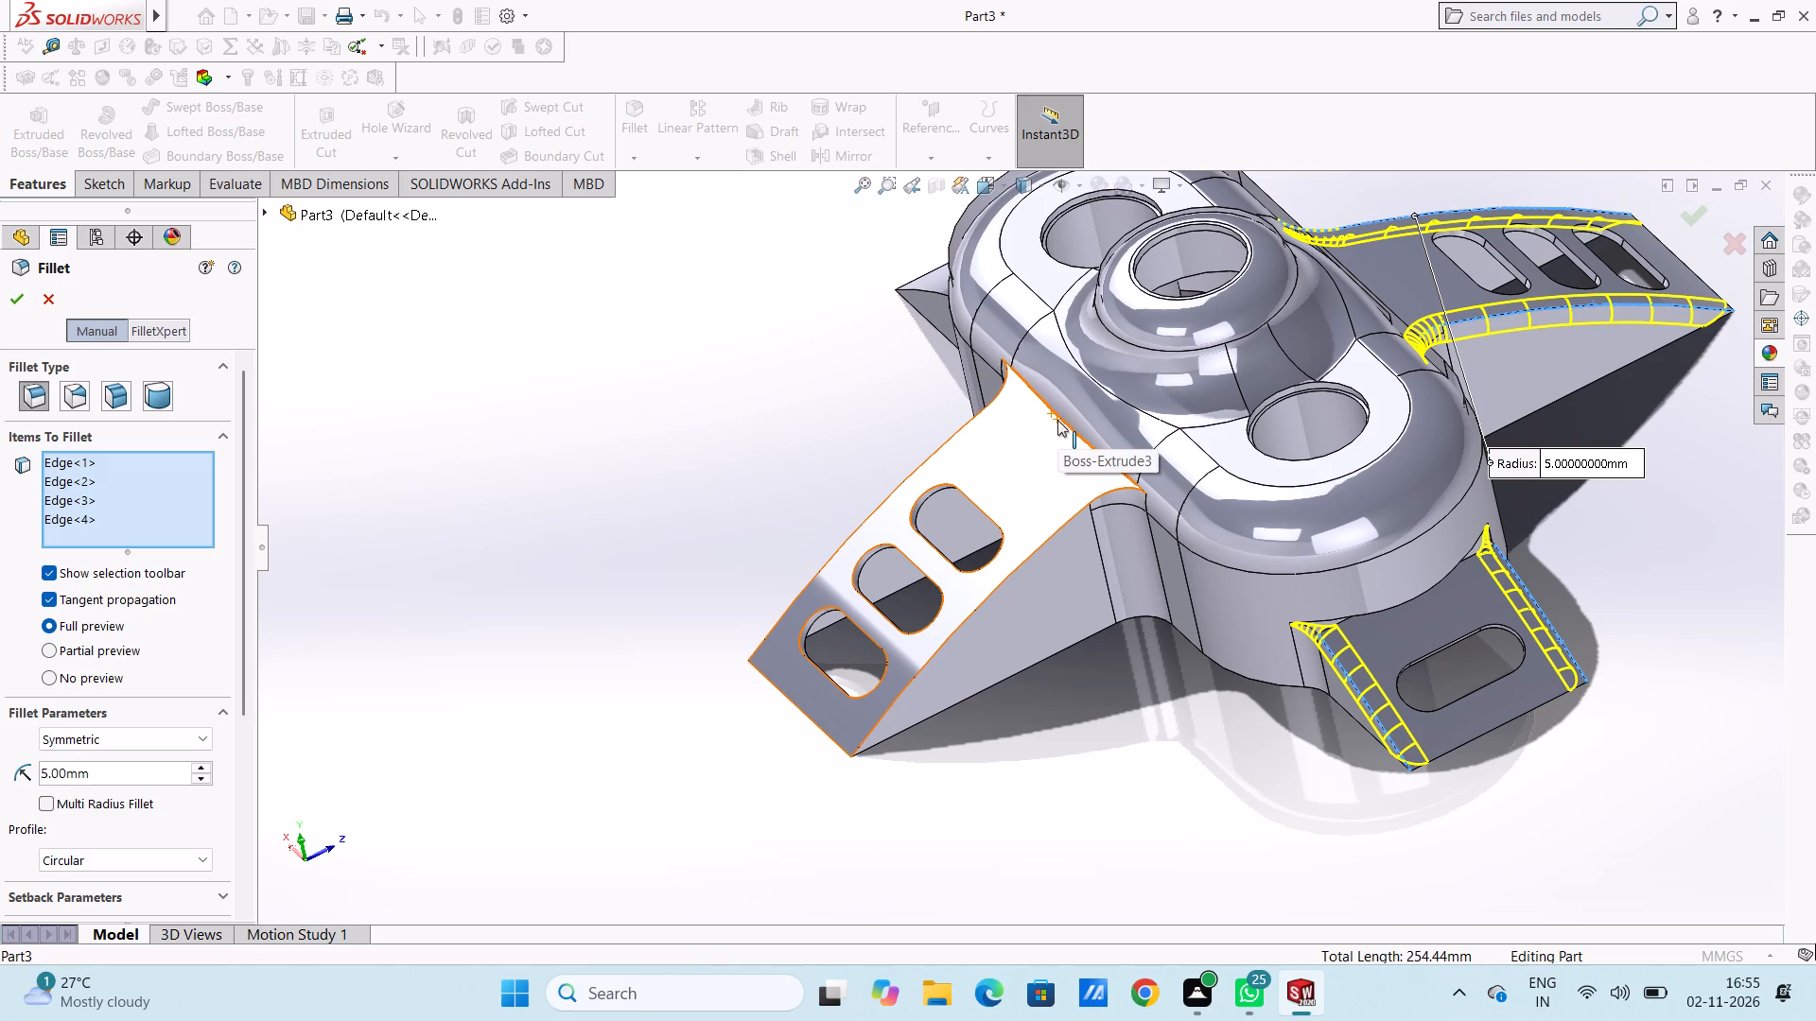
left_click(1058, 420)
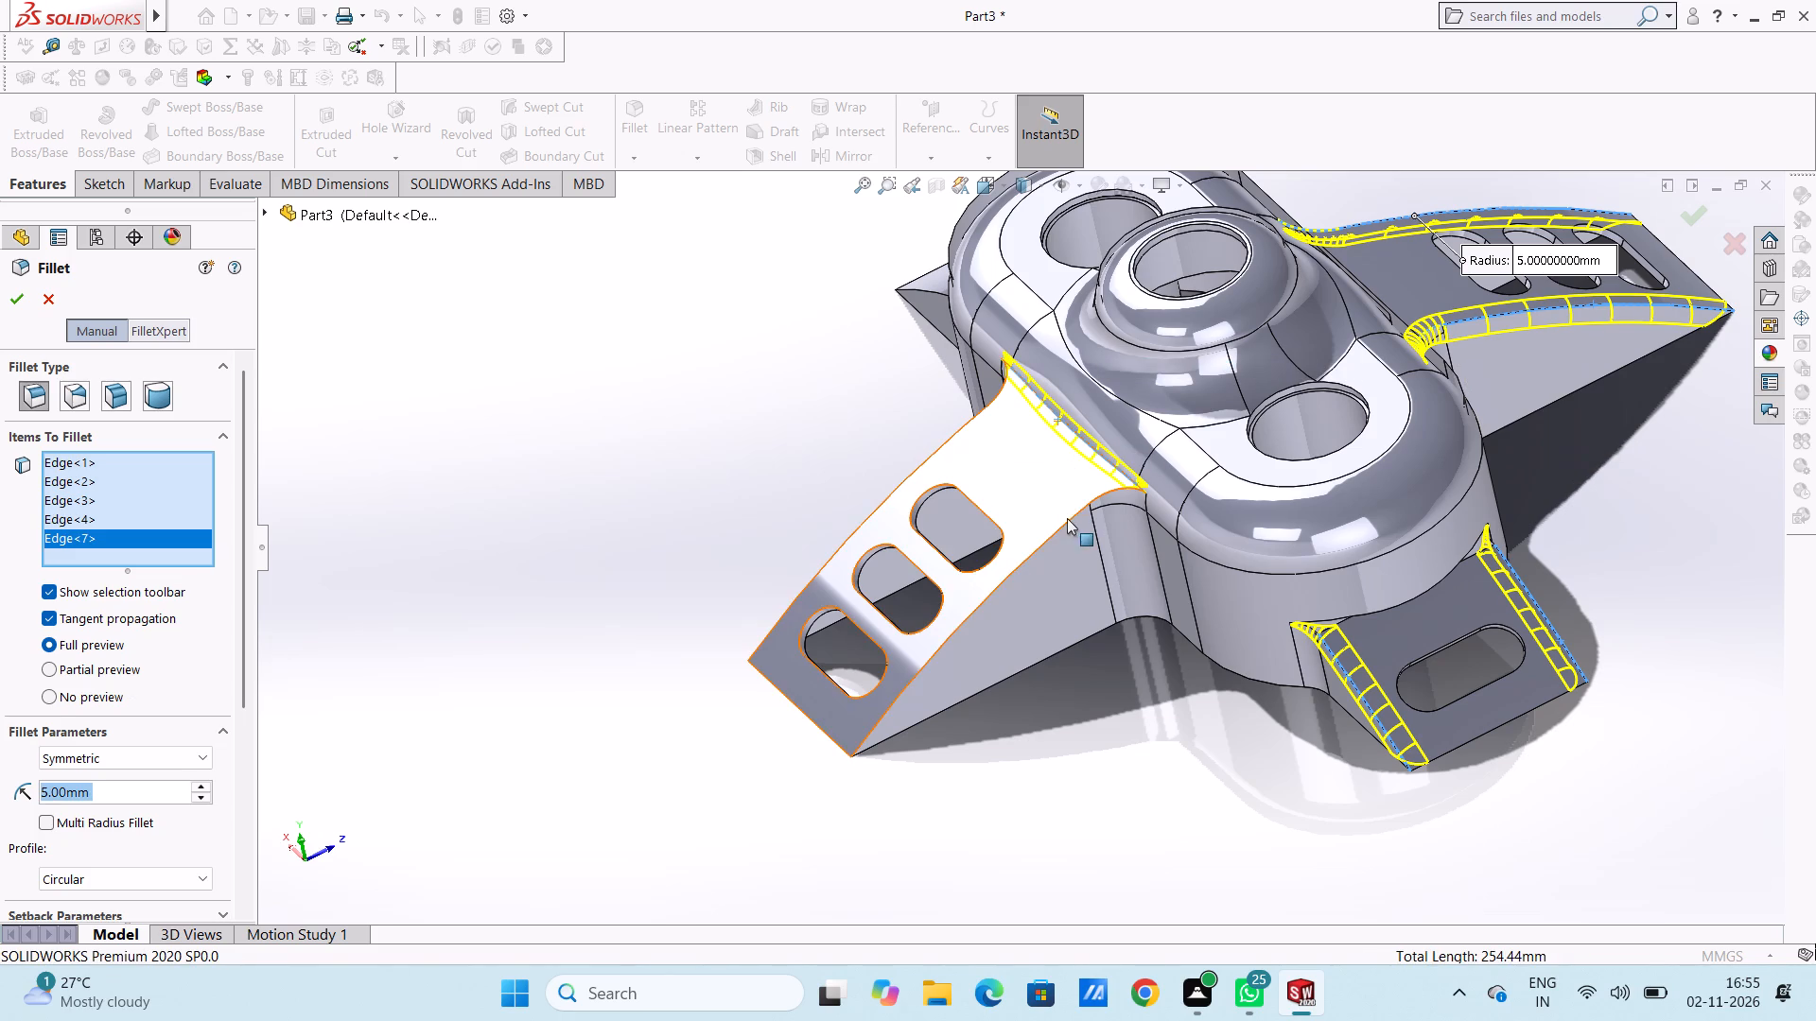
left_click(1067, 527)
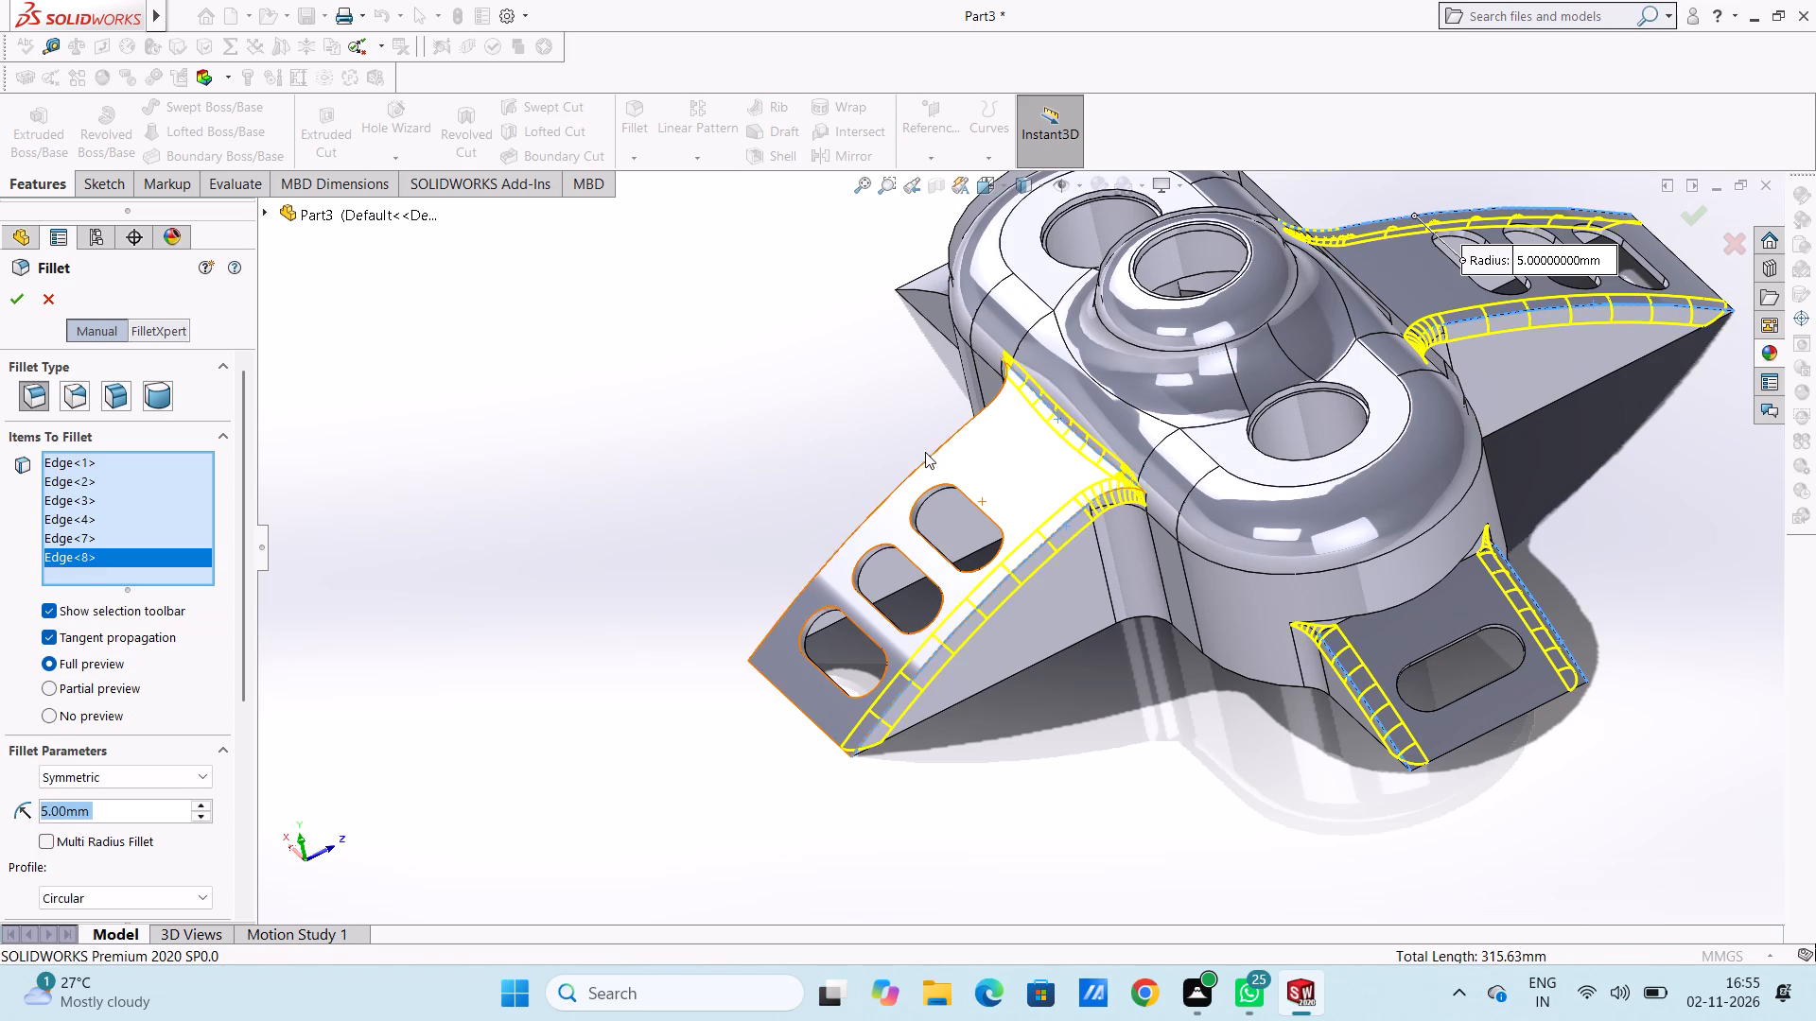
left_click(931, 459)
Add the top edge where the first three-slot arm meets the body to the 5 mm fillet selection.
scroll(1004, 561, "up", 4)
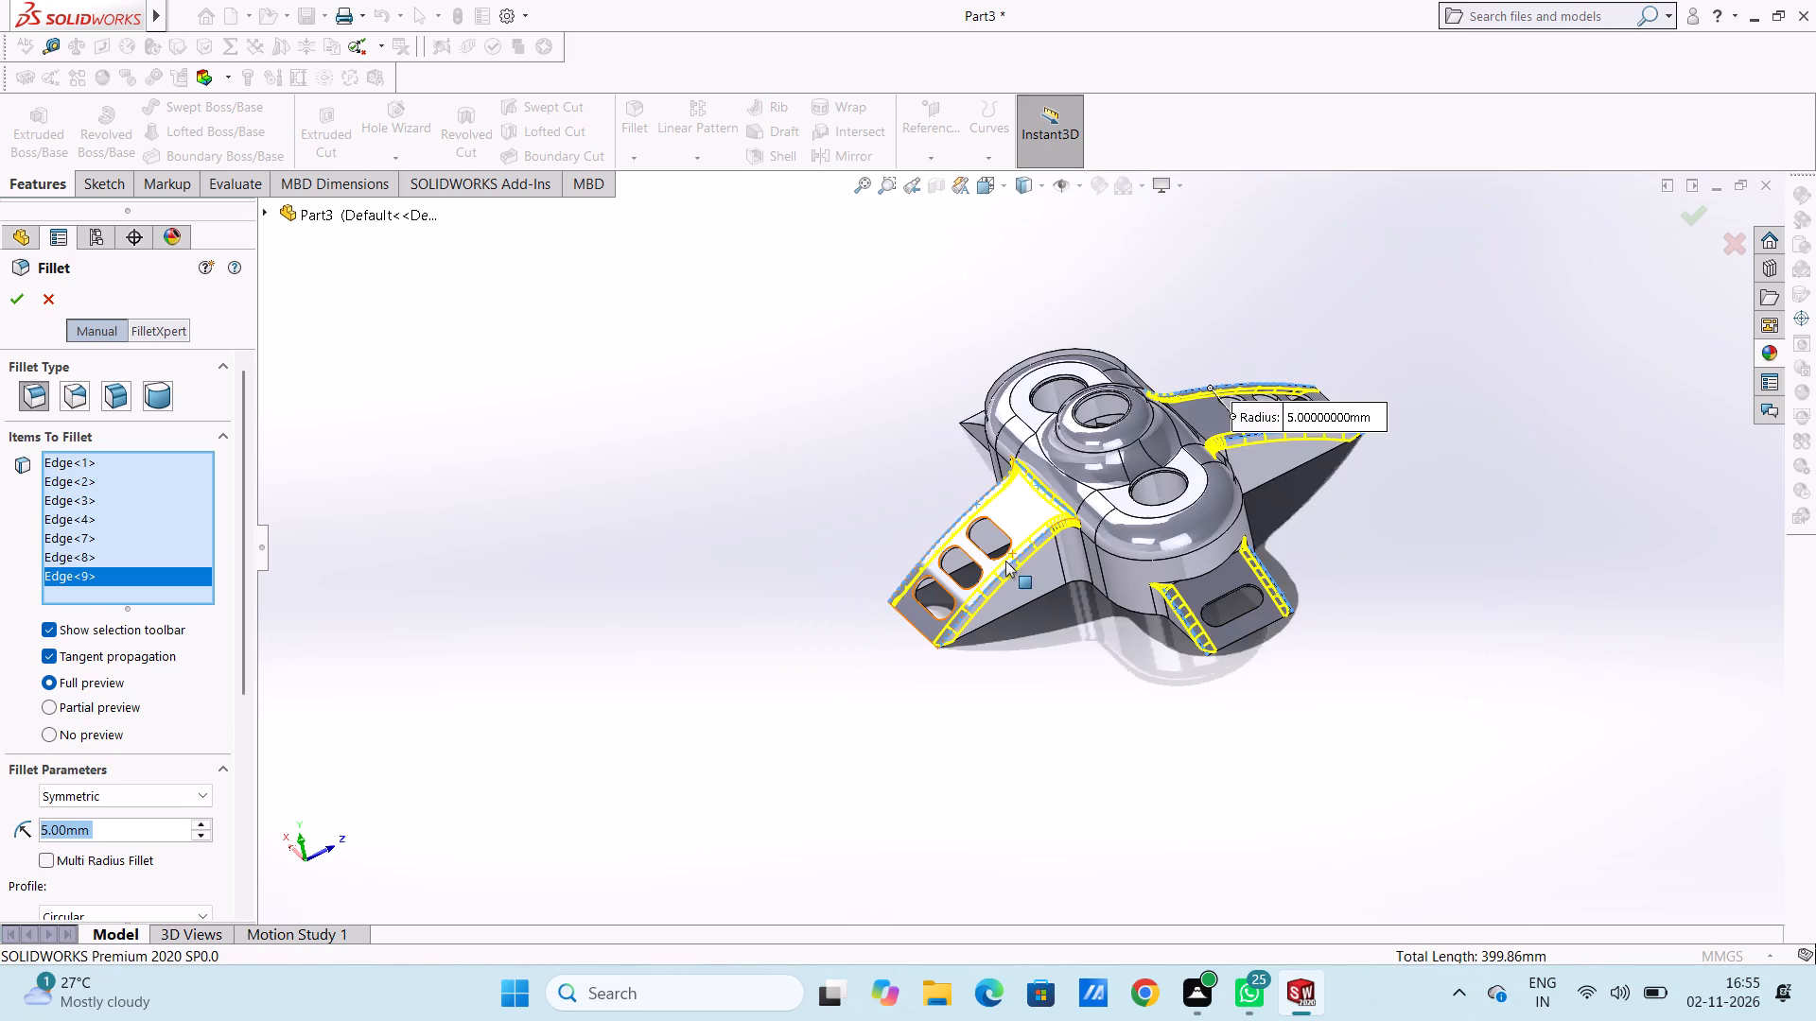
middle_click_drag(1119, 562, 974, 740)
scroll(1056, 625, "down", 5)
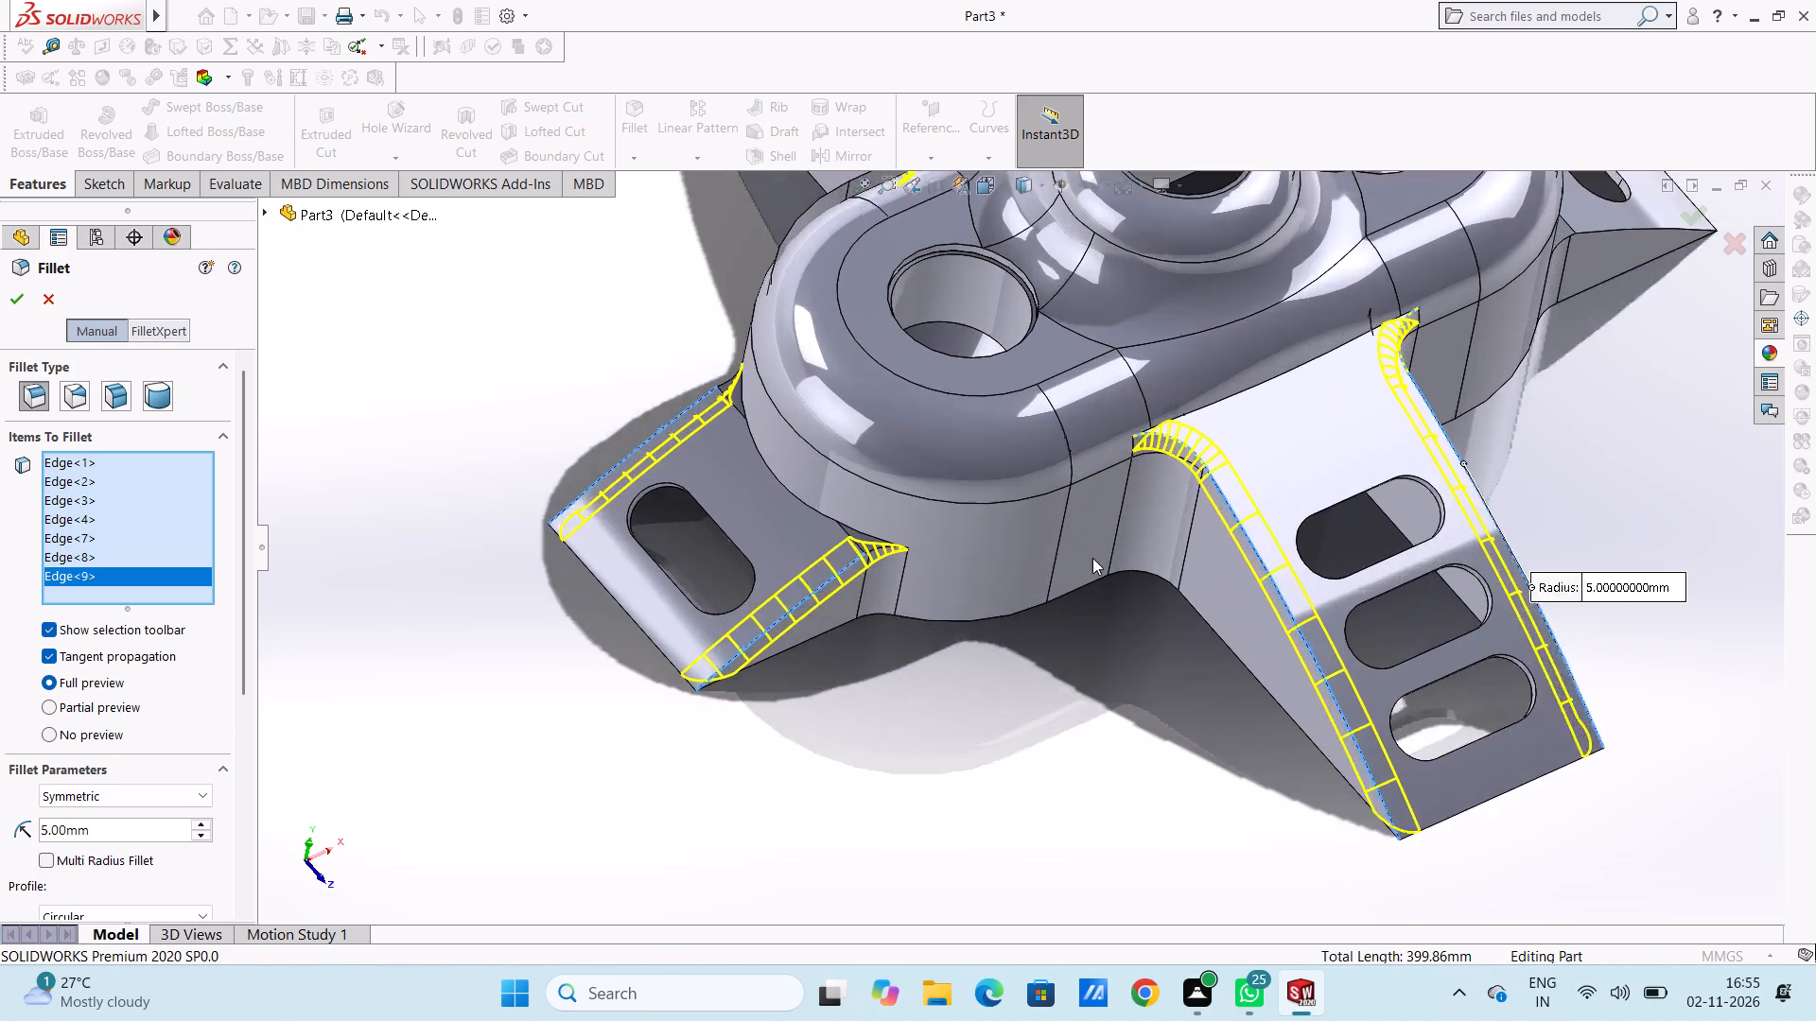
left_click(1249, 390)
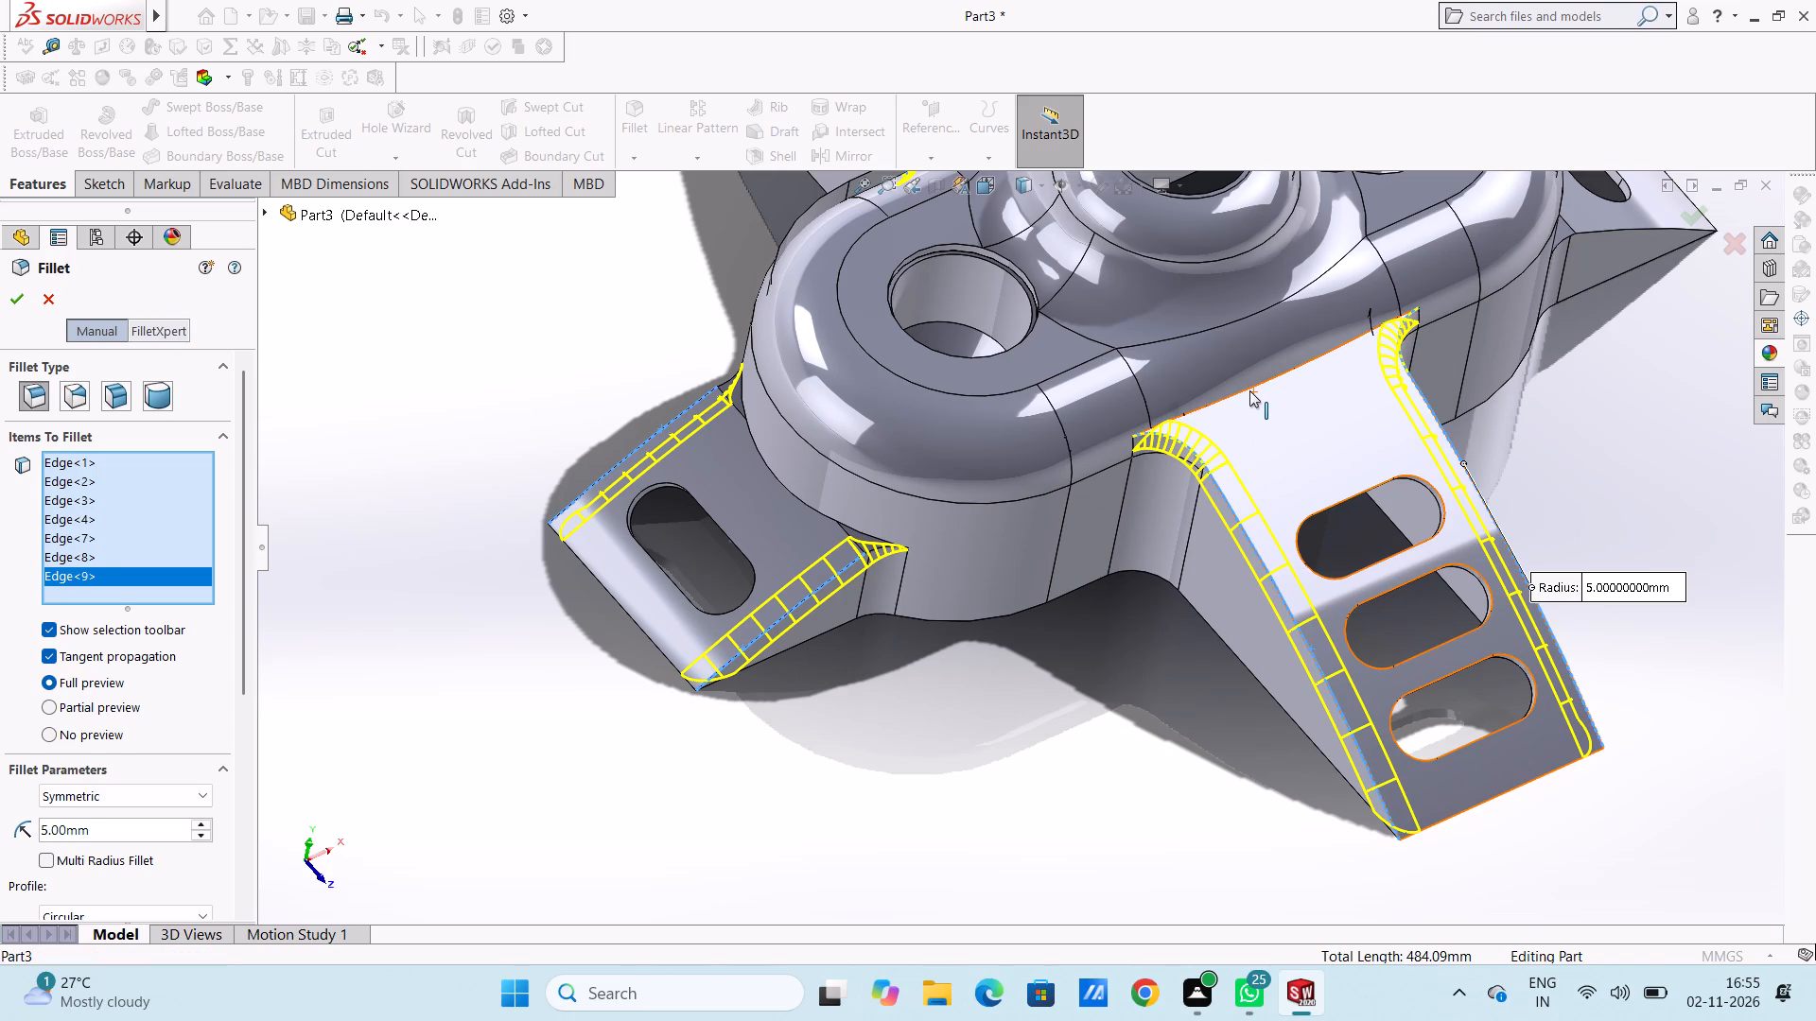
Add one sloped top side edge of the remaining single-slot end arm to the 5 mm fillet selection.
scroll(1041, 581, "up", 5)
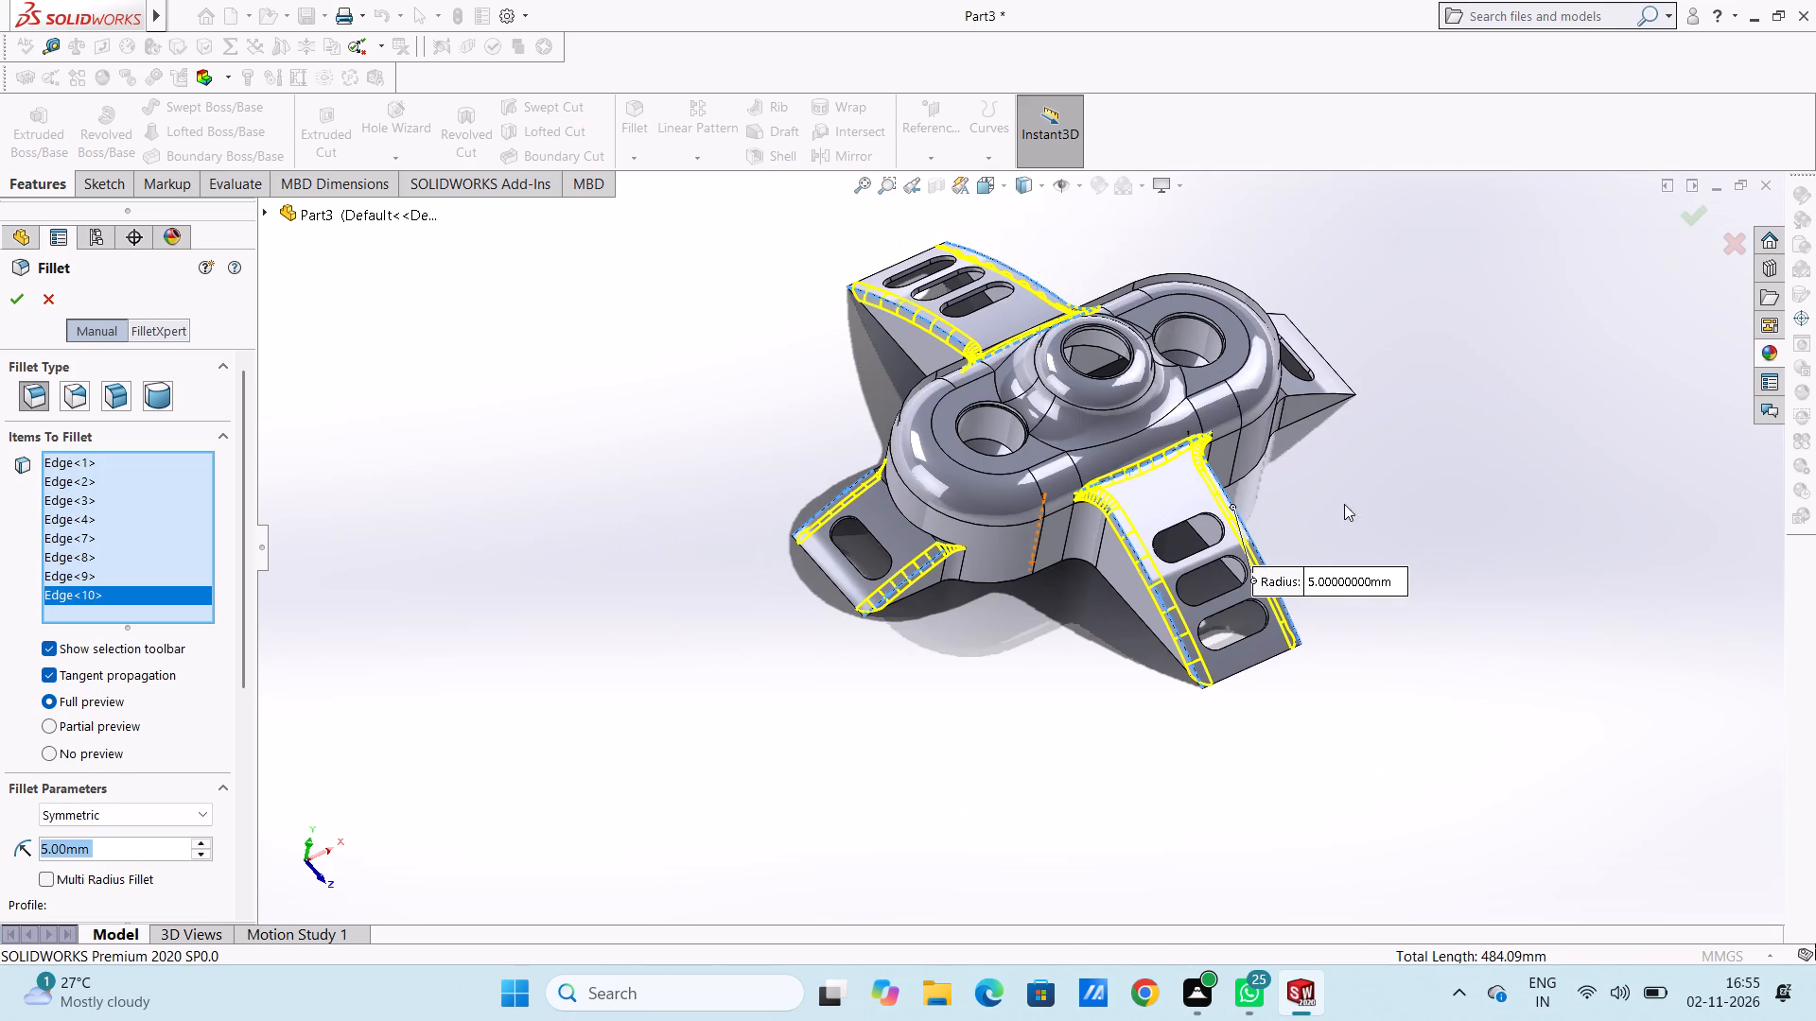
middle_click_drag(1374, 461, 1245, 308)
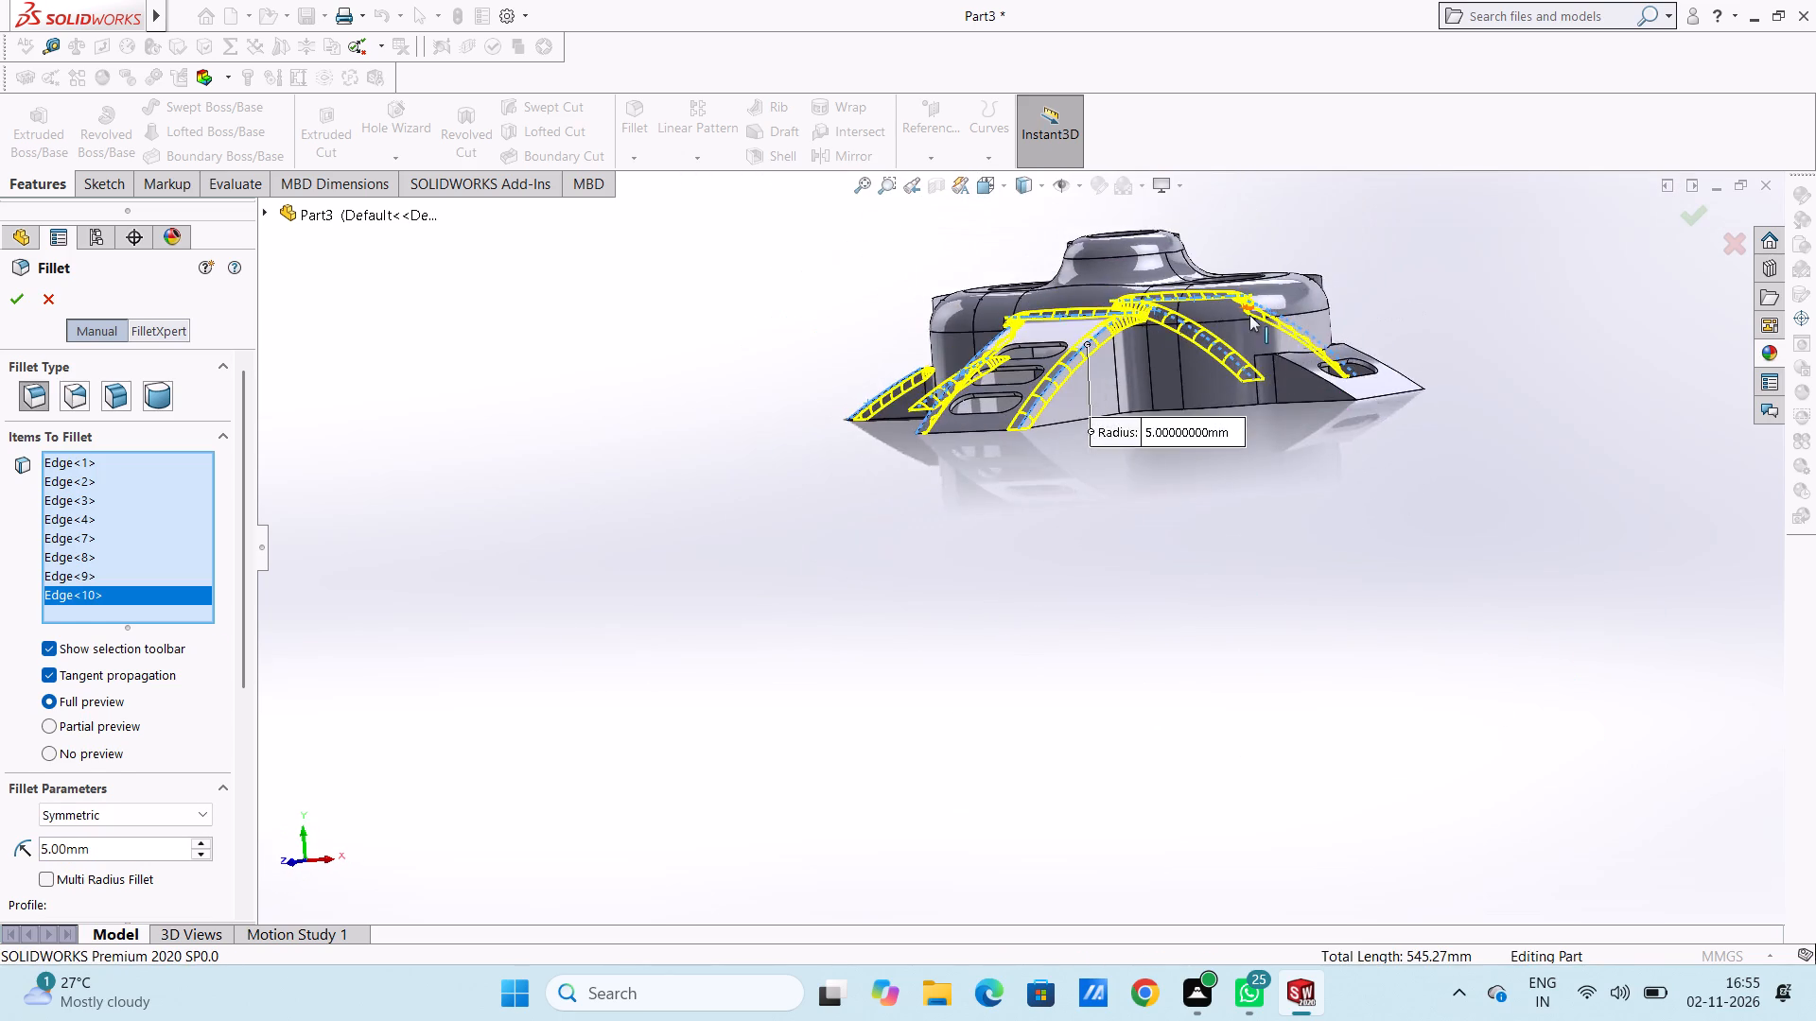
scroll(1311, 324, "down", 6)
middle_click_drag(1292, 517, 1277, 623)
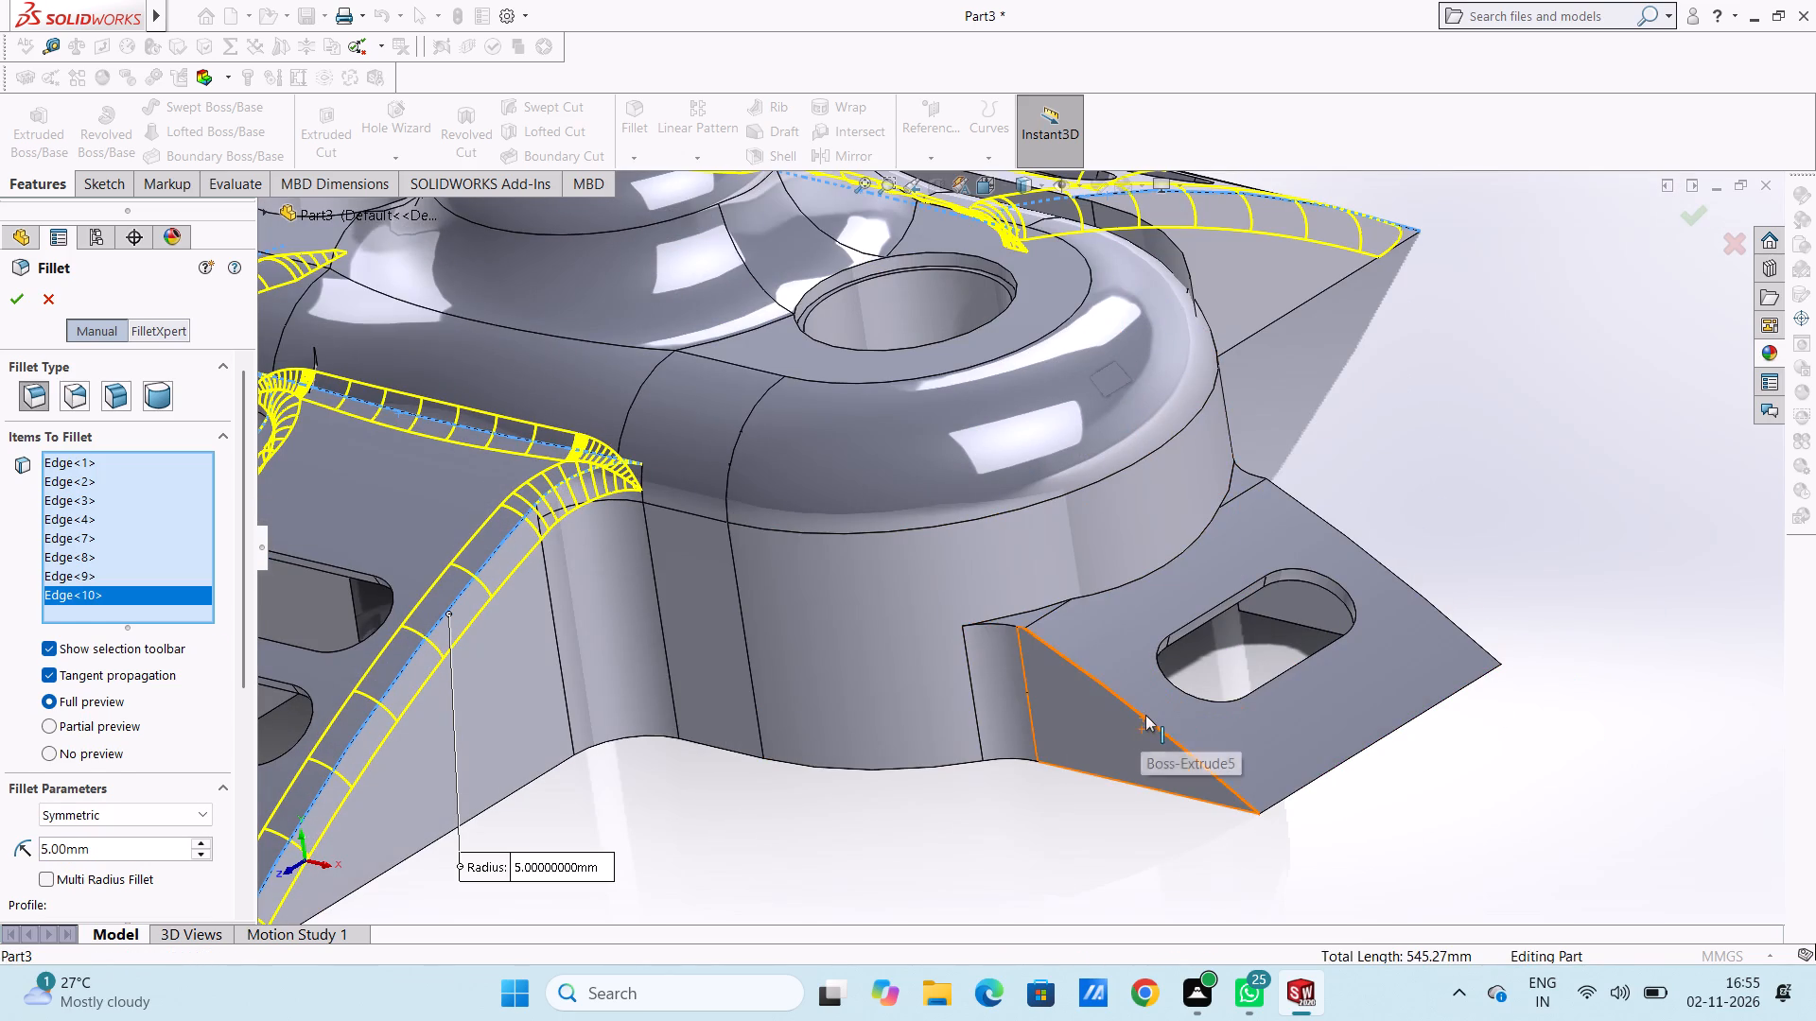
left_click(1150, 719)
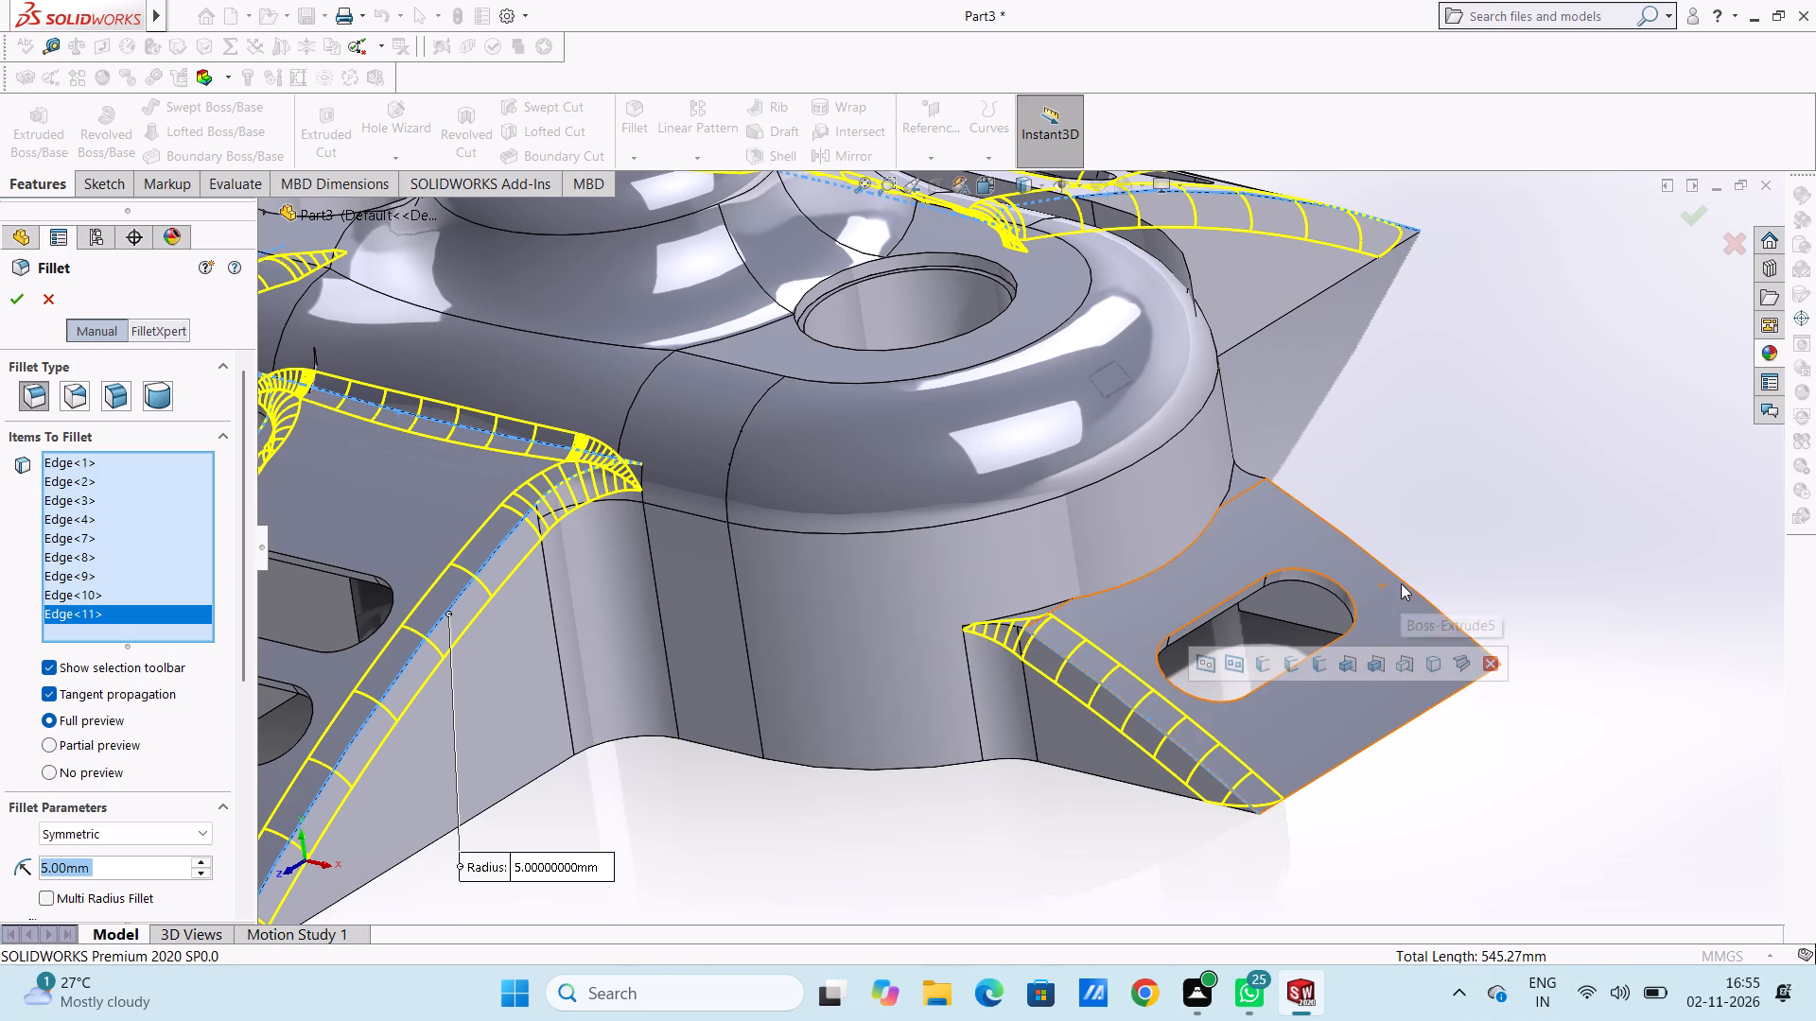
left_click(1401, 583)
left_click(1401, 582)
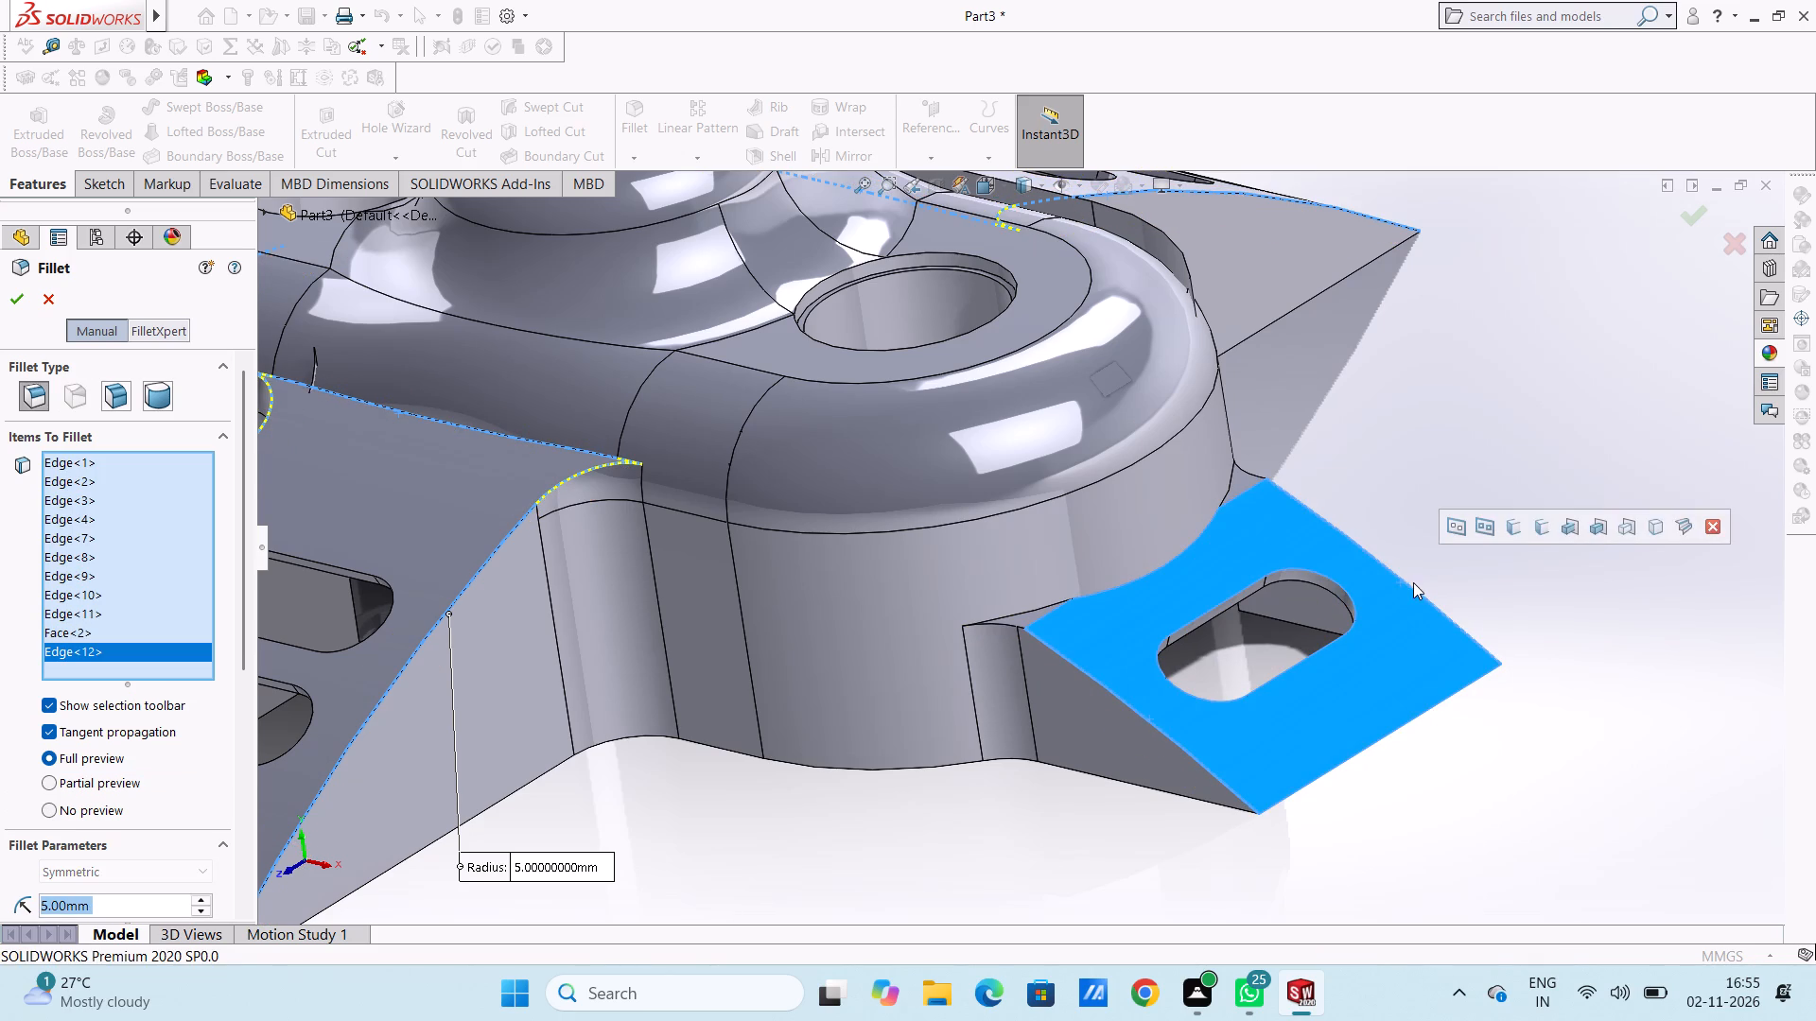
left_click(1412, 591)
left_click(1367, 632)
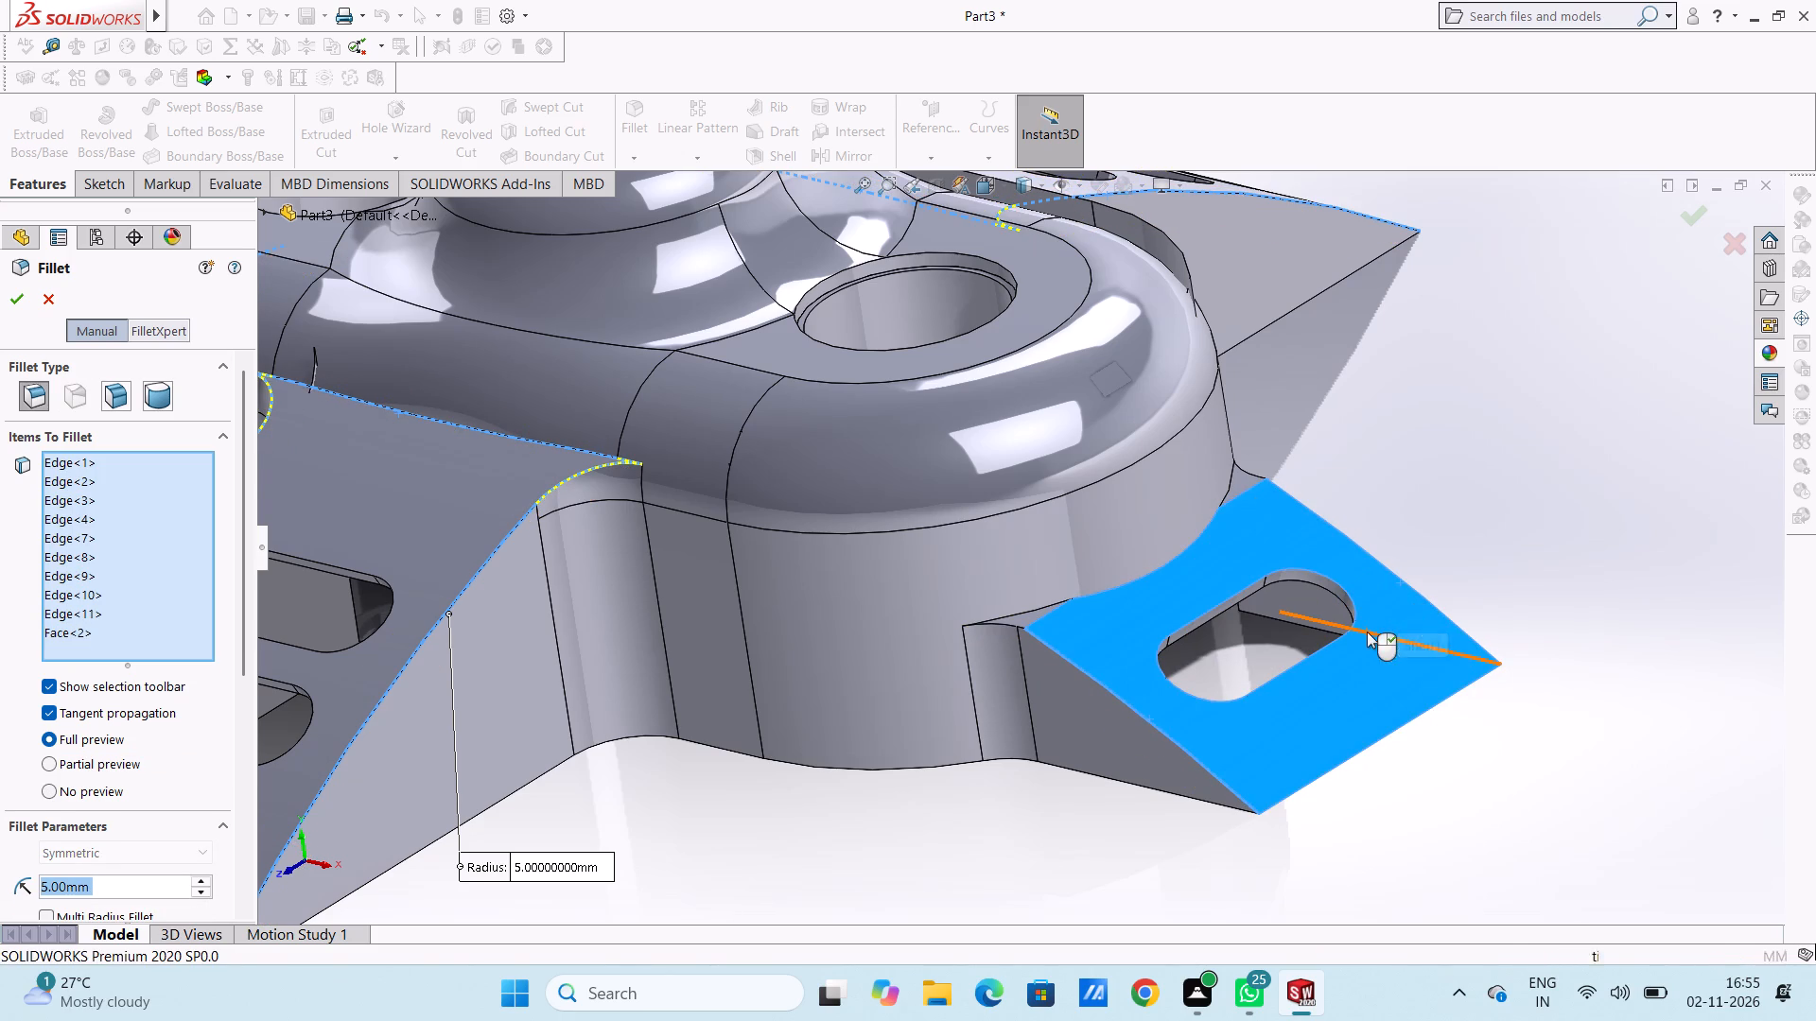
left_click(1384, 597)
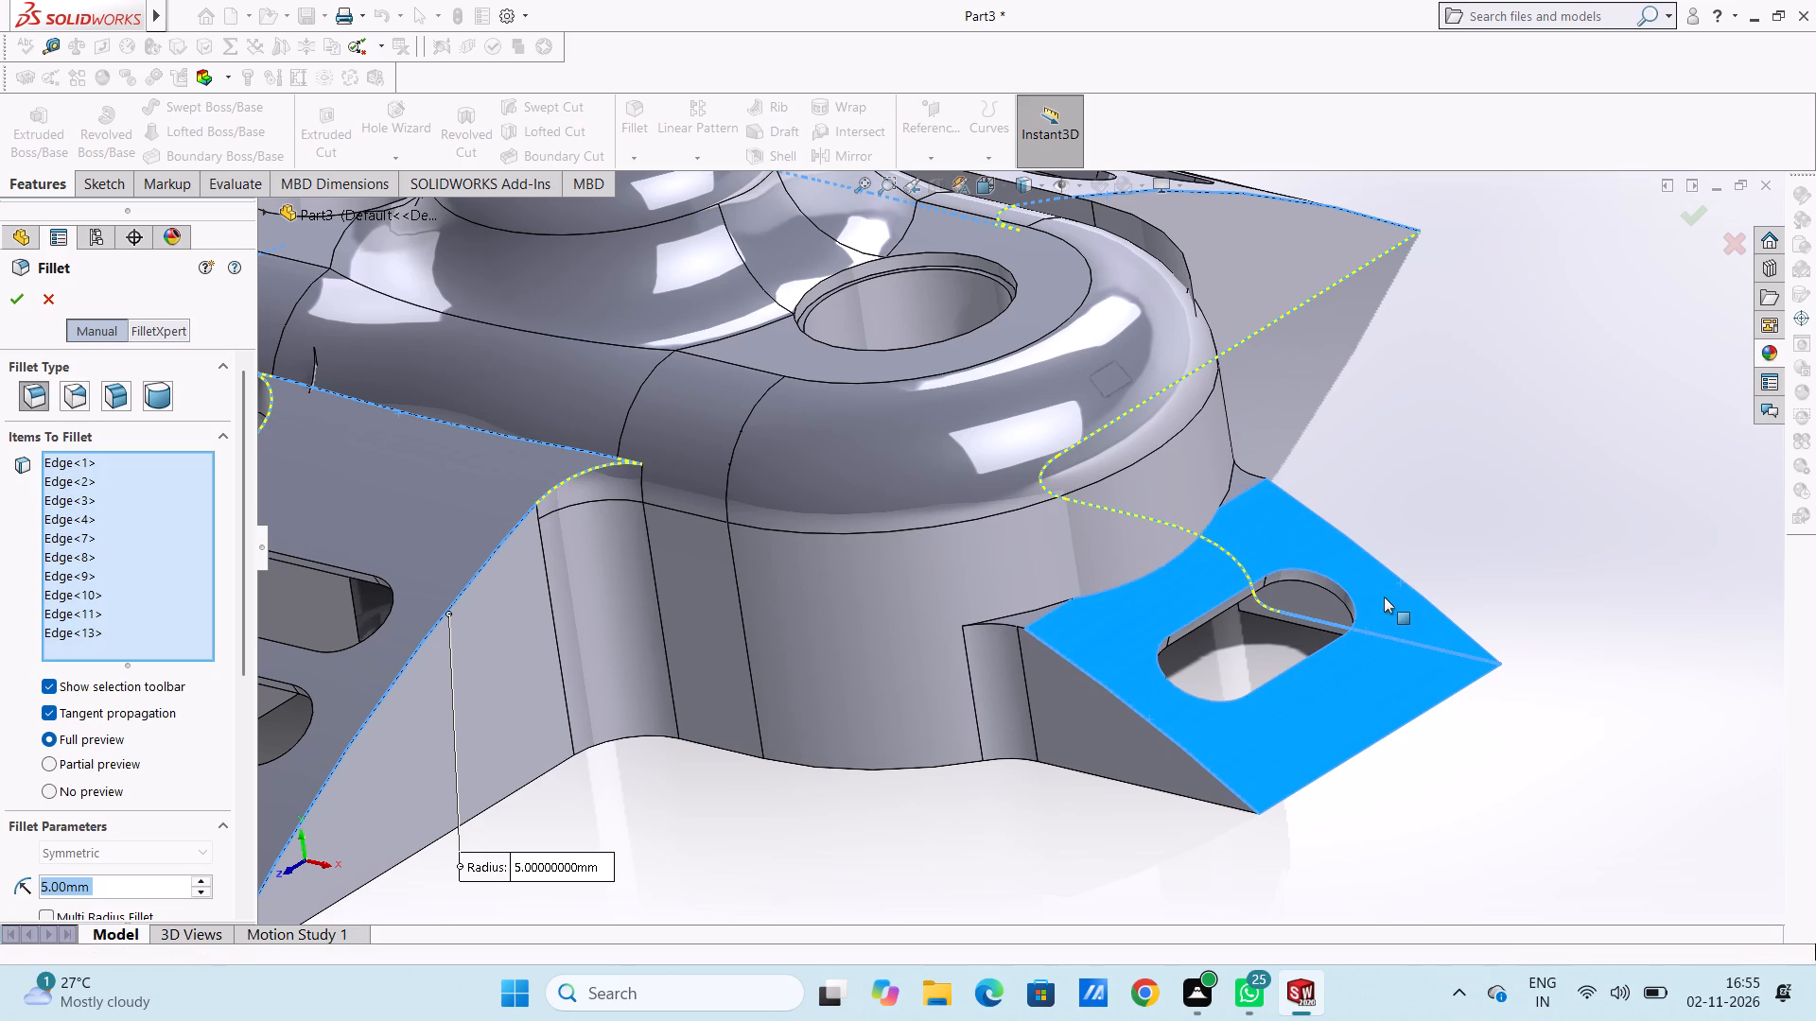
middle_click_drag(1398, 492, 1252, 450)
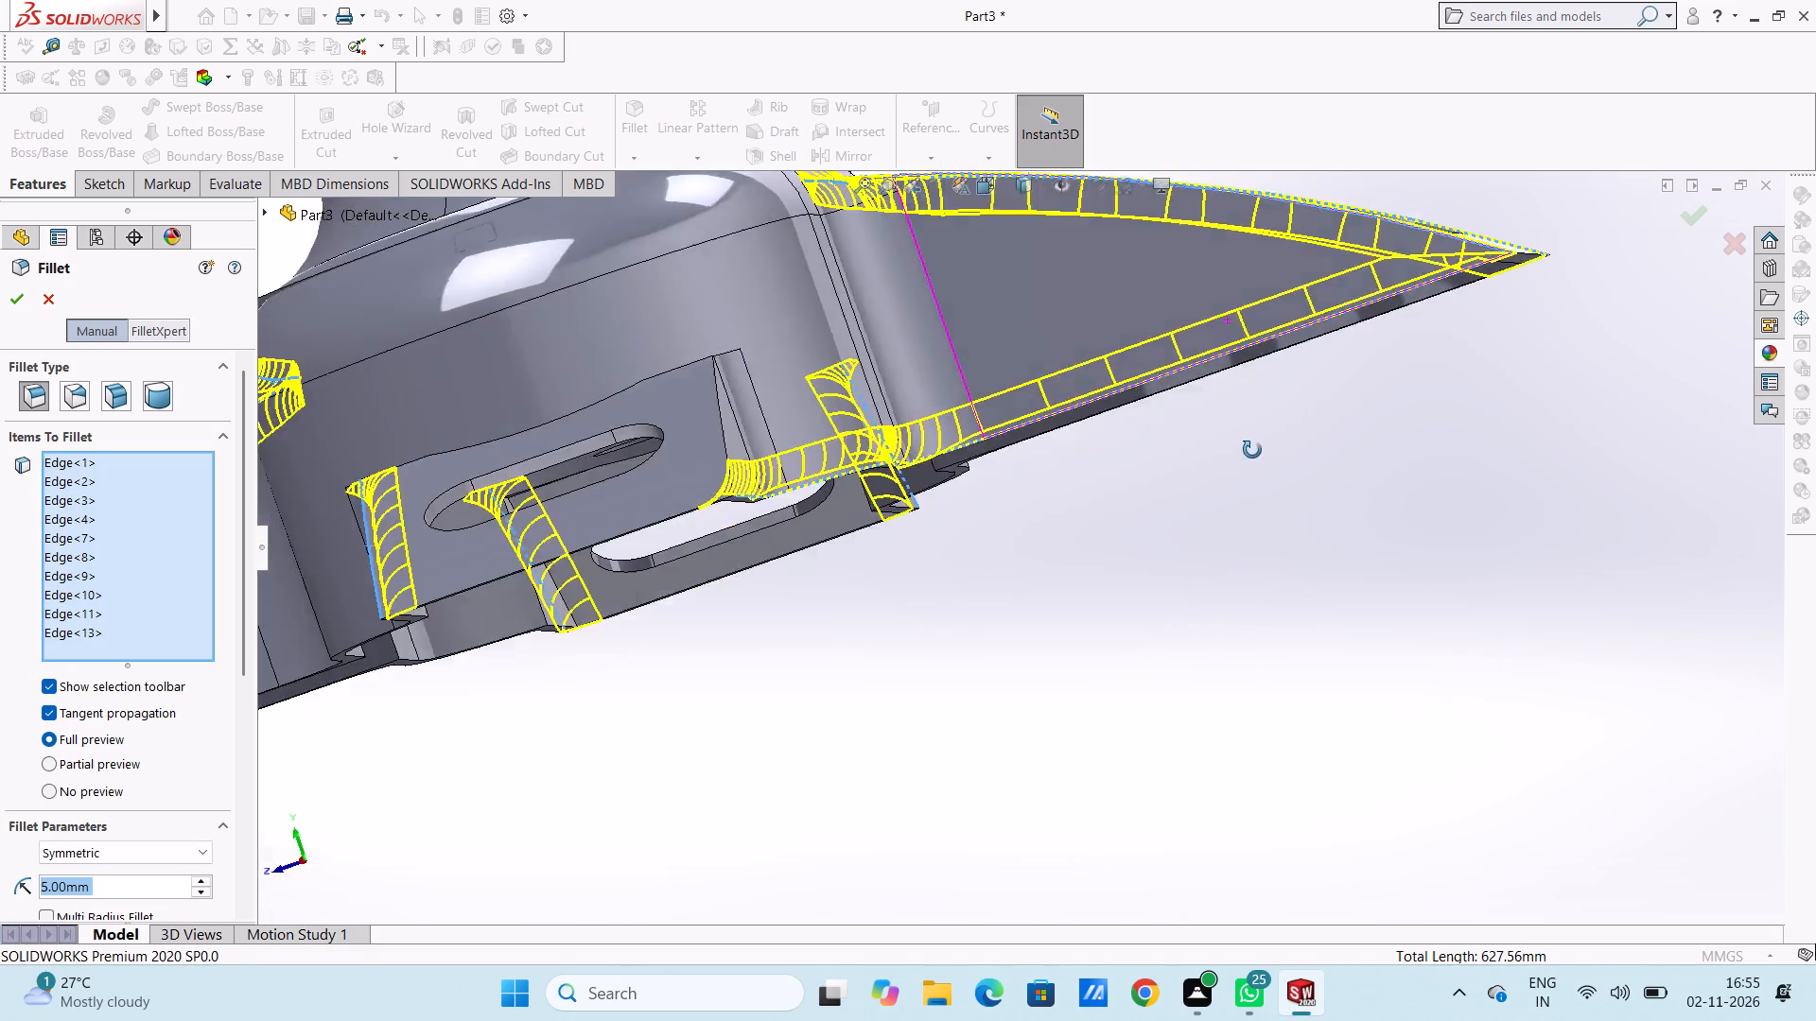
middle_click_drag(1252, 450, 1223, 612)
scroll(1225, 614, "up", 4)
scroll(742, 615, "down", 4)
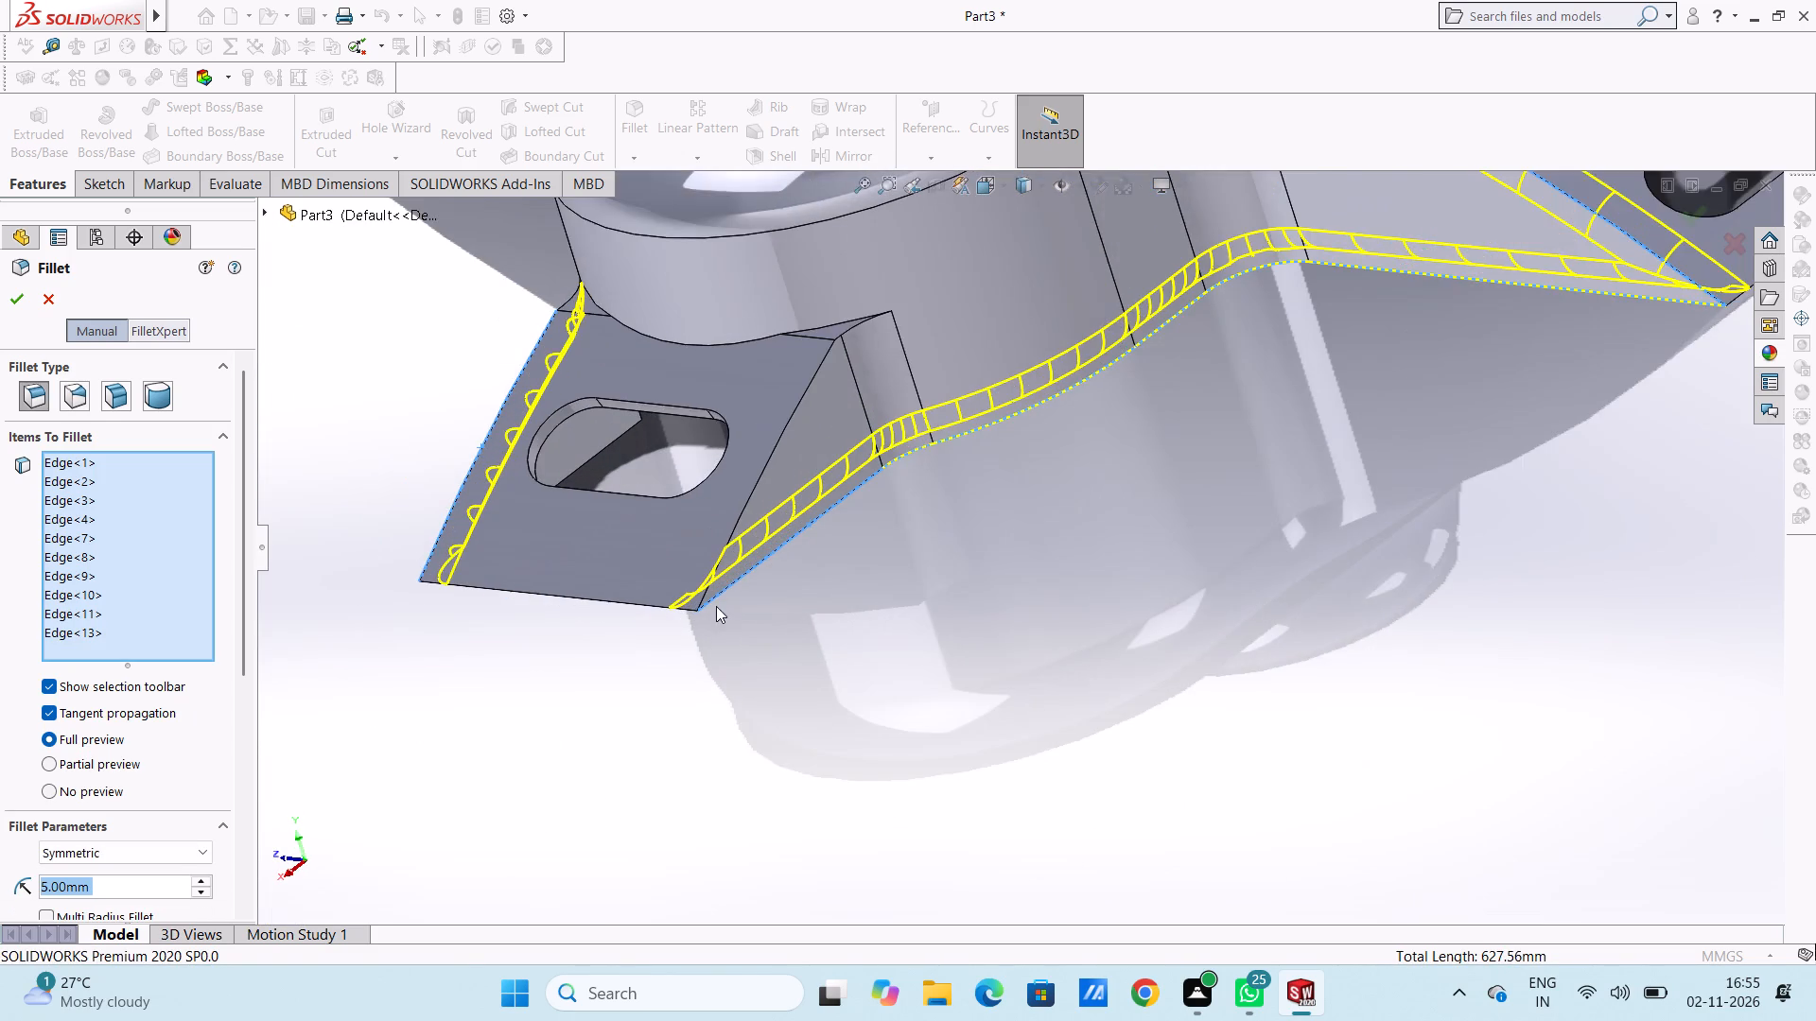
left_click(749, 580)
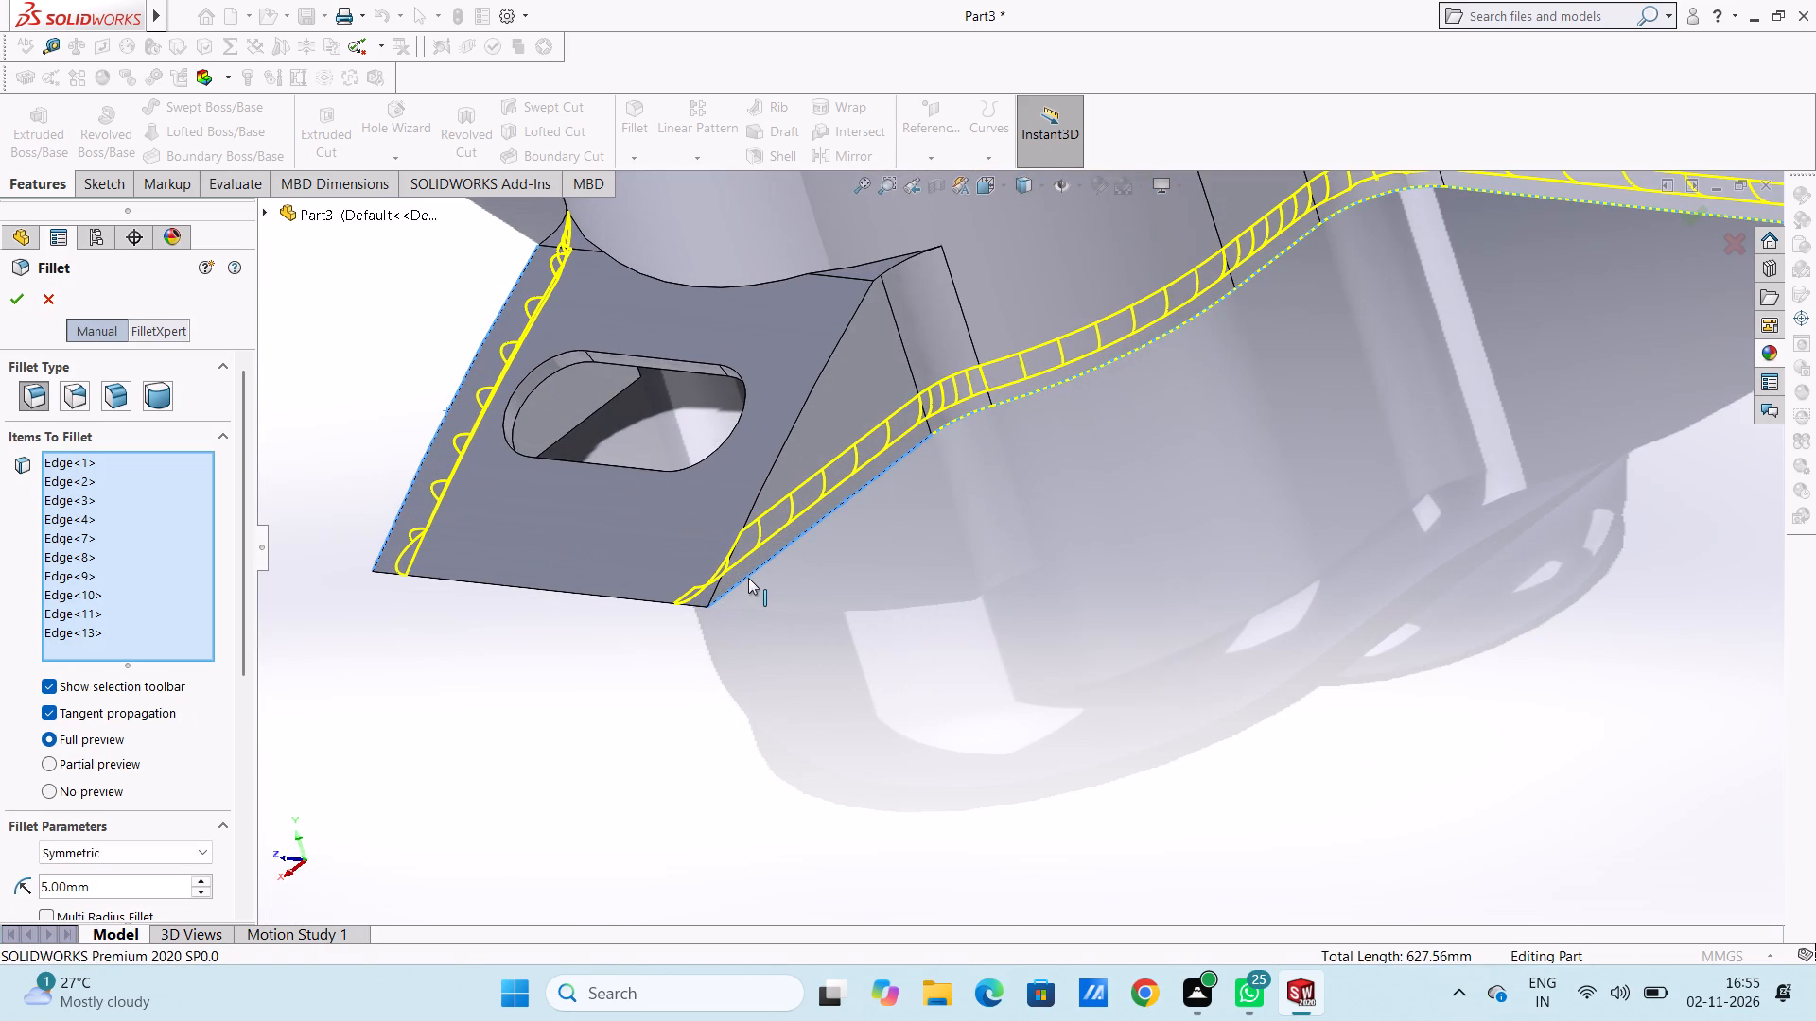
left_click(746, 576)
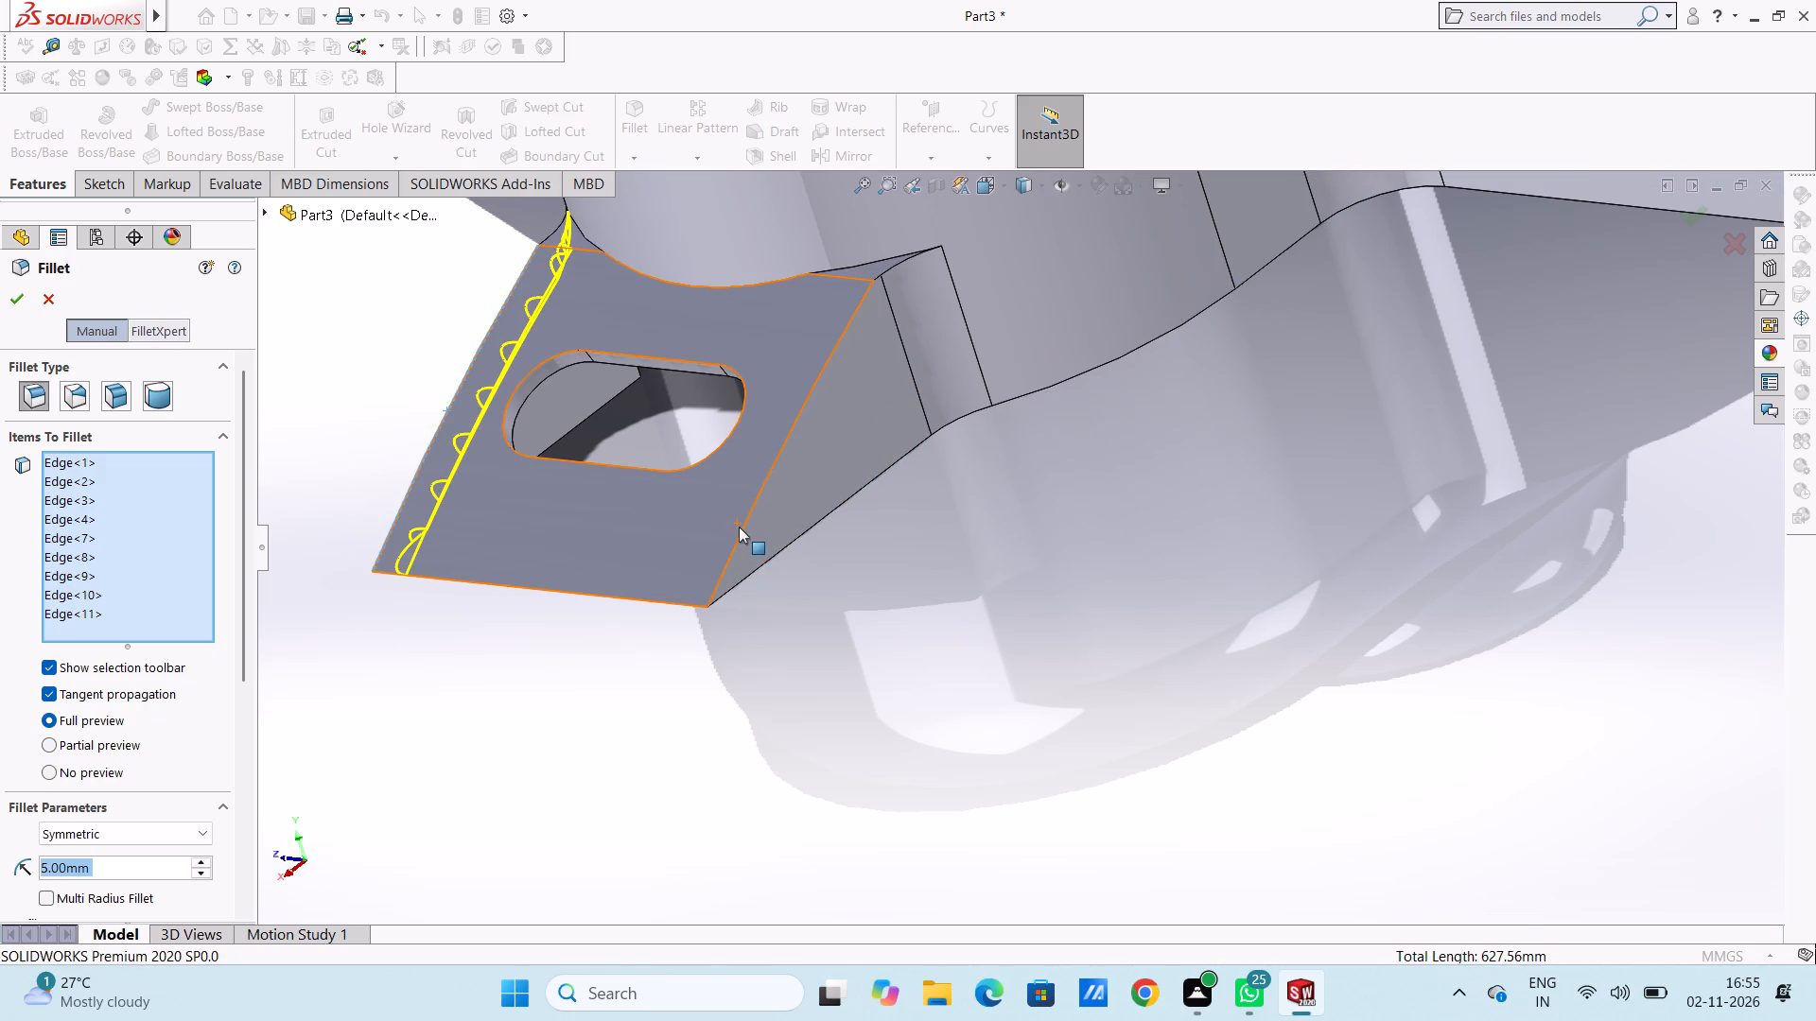
Add the other sloped top side edge of that single-slot arm and apply the 5 mm fillet to all selected arm edges.
left_click(742, 530)
scroll(1065, 501, "up", 2)
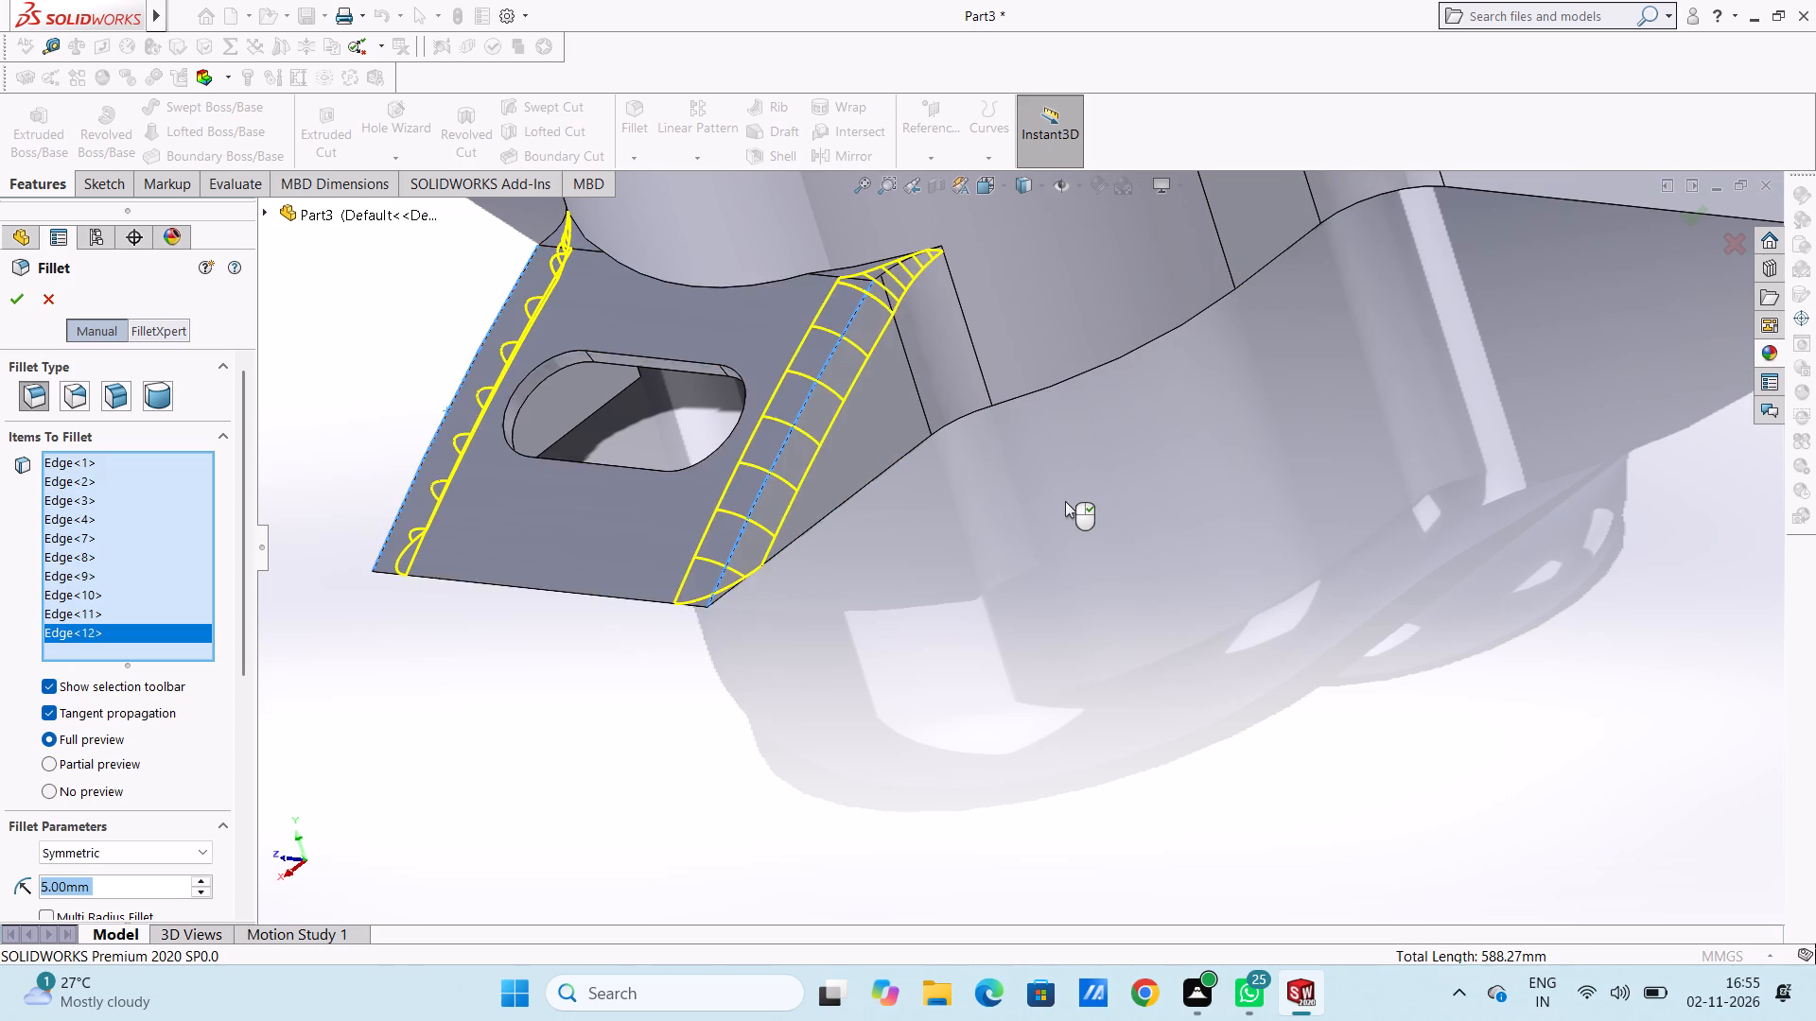
scroll(1065, 501, "up", 8)
middle_click_drag(1066, 502, 1118, 469)
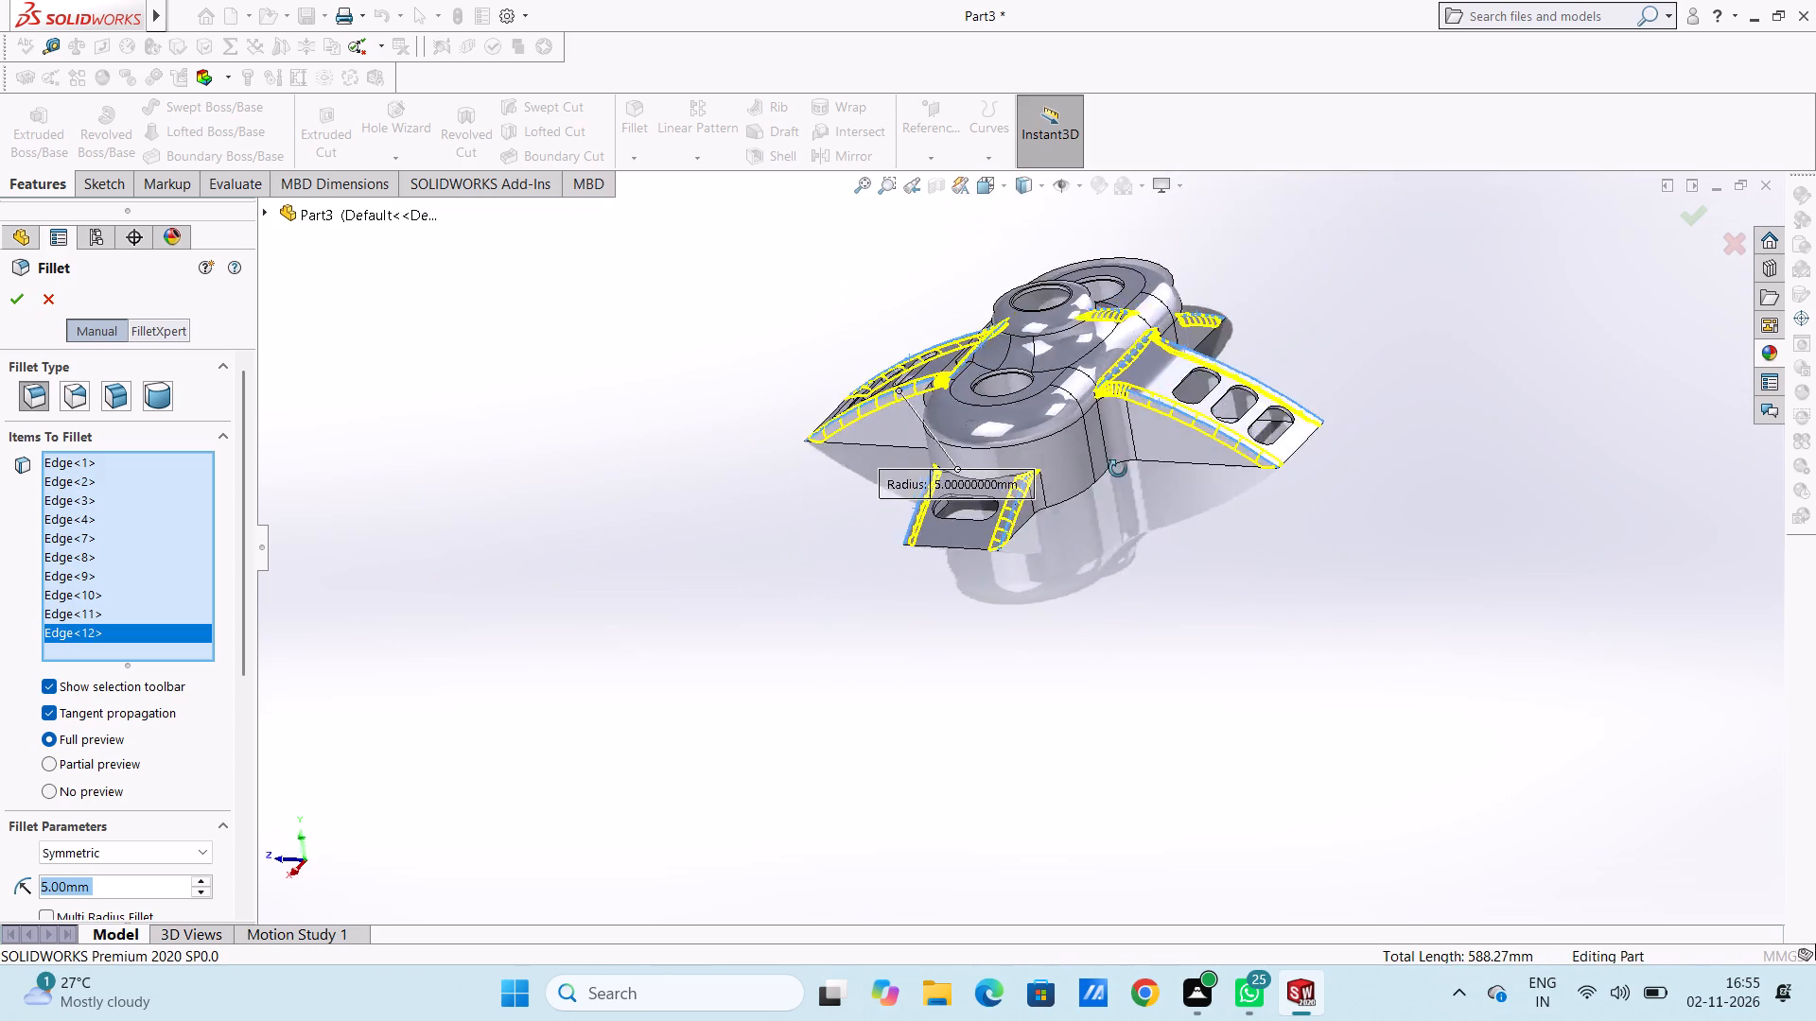
middle_click_drag(1118, 469, 1355, 701)
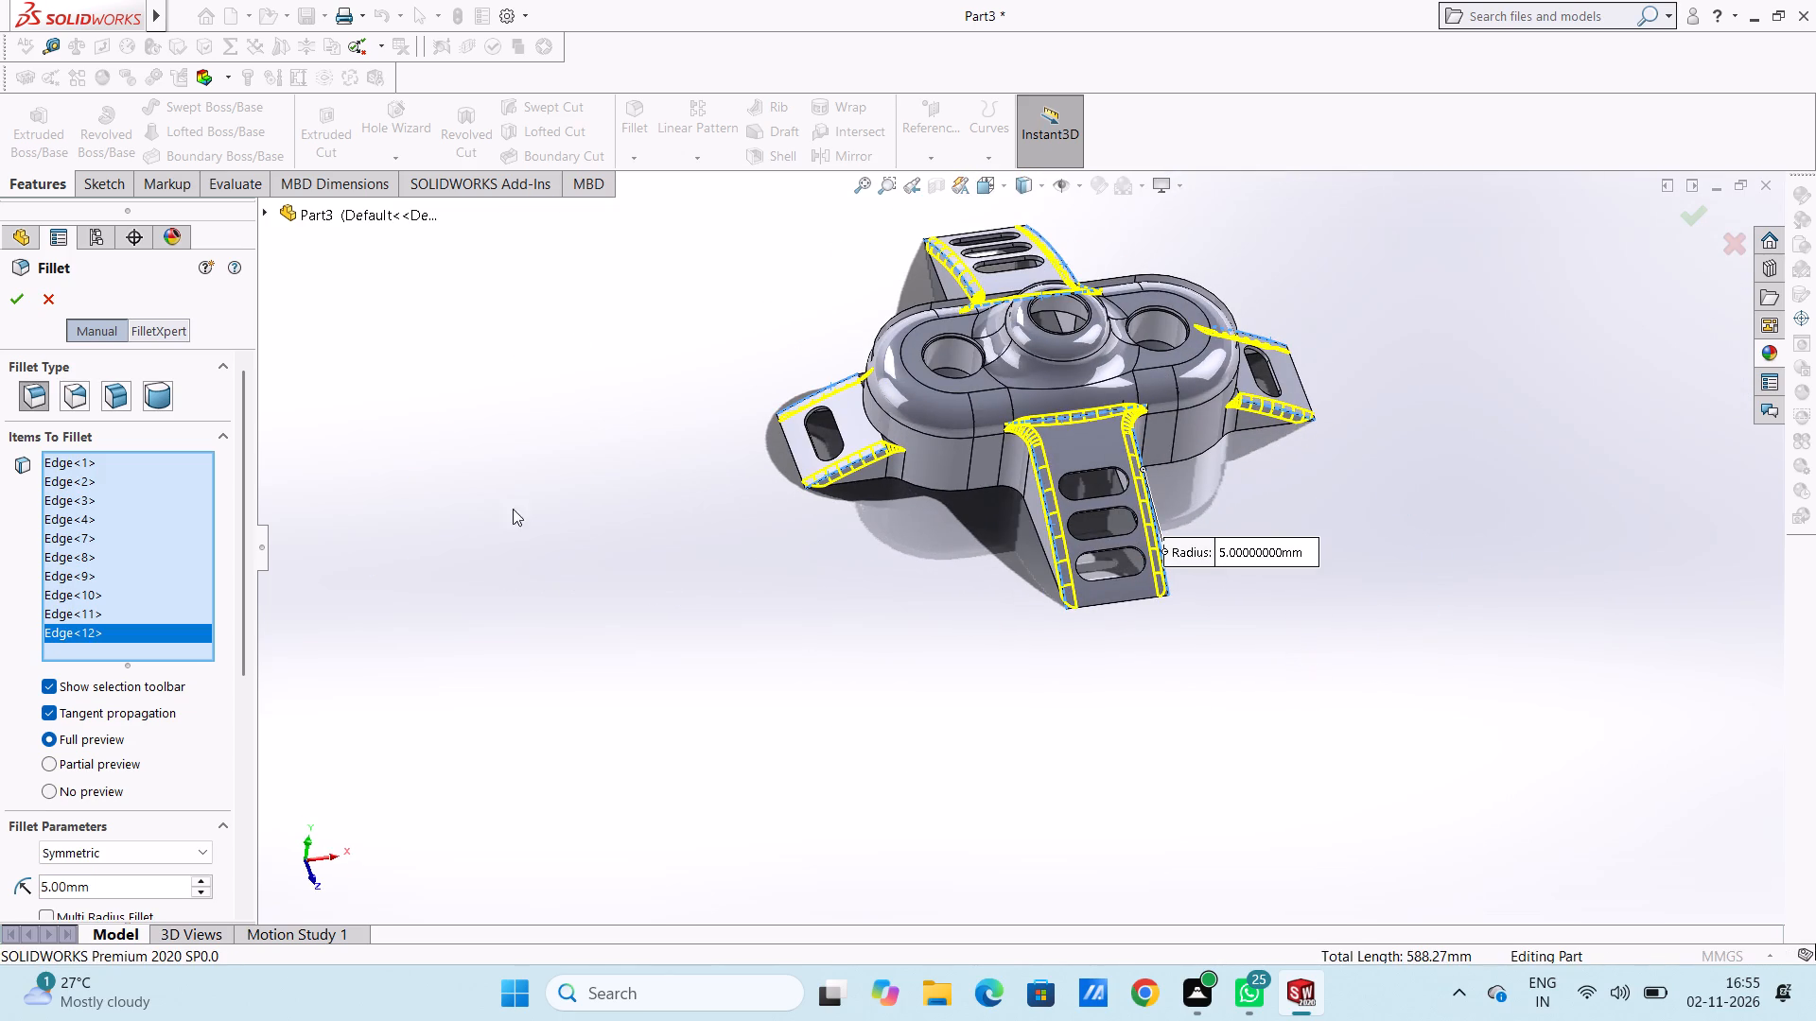
left_click(21, 307)
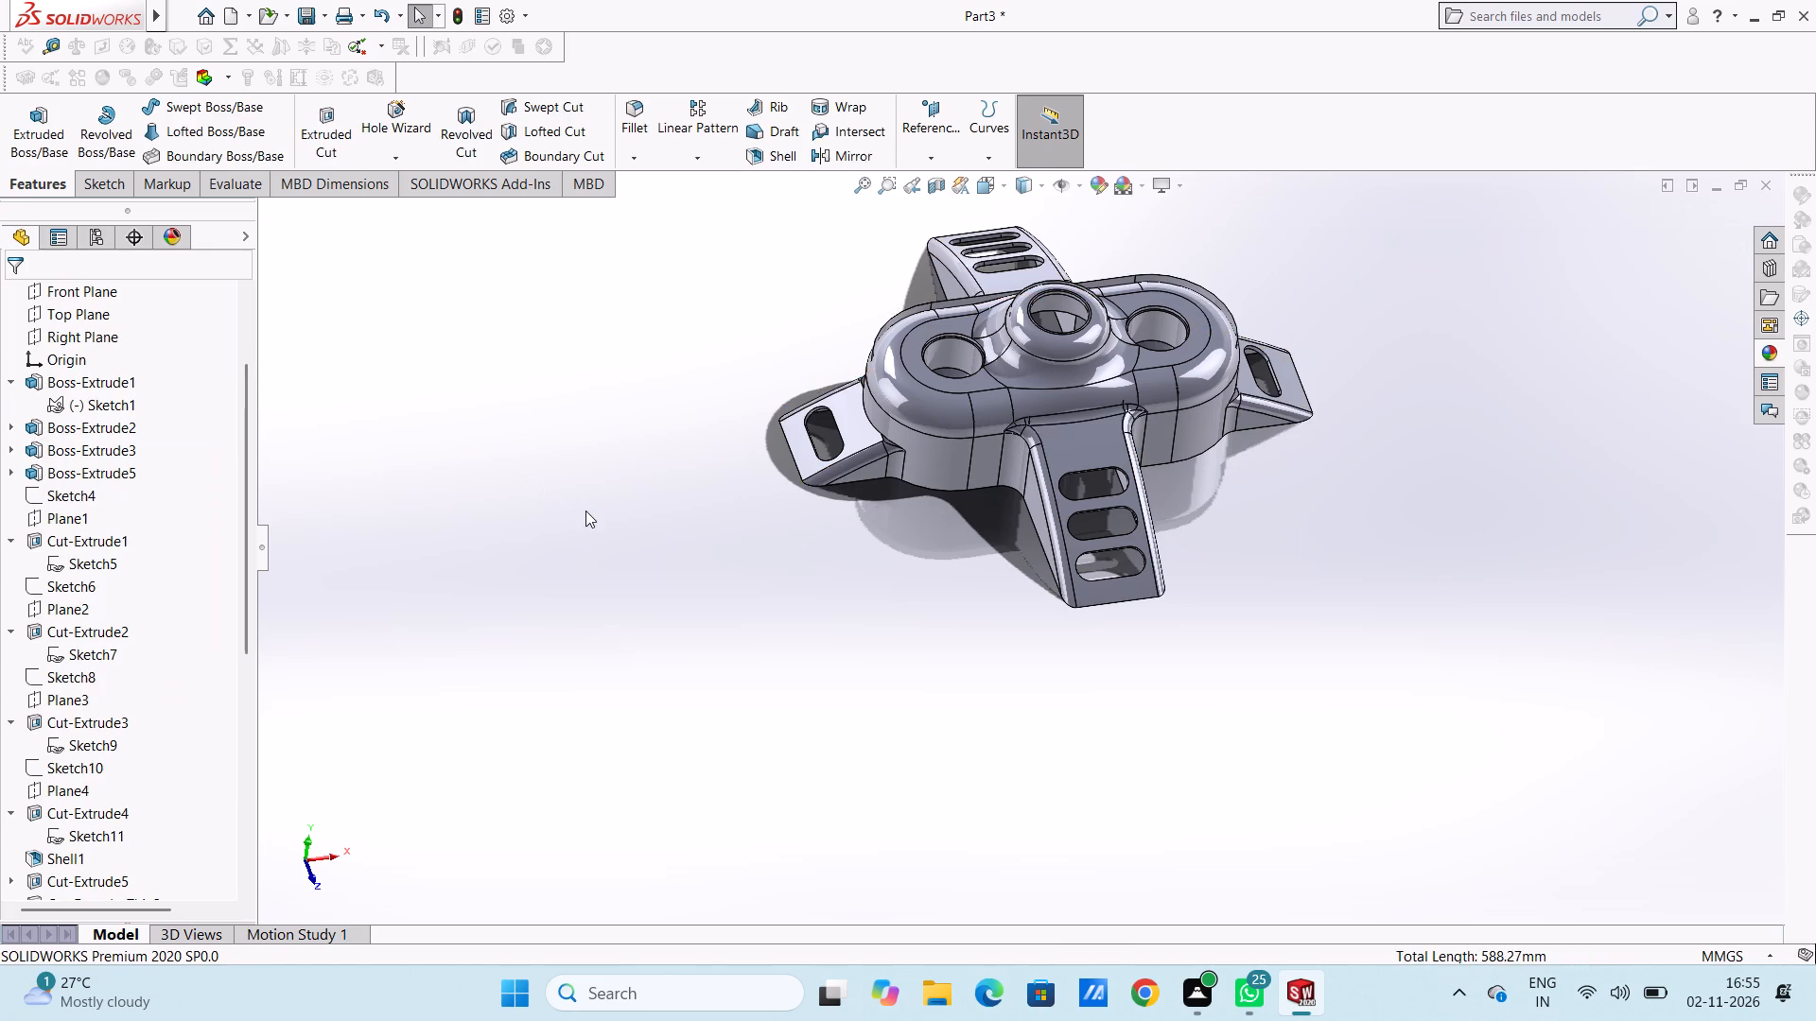
Examine the filleted arms and their junctions with the body from several angles.
scroll(648, 536, "up", 4)
middle_click_drag(750, 651, 663, 671)
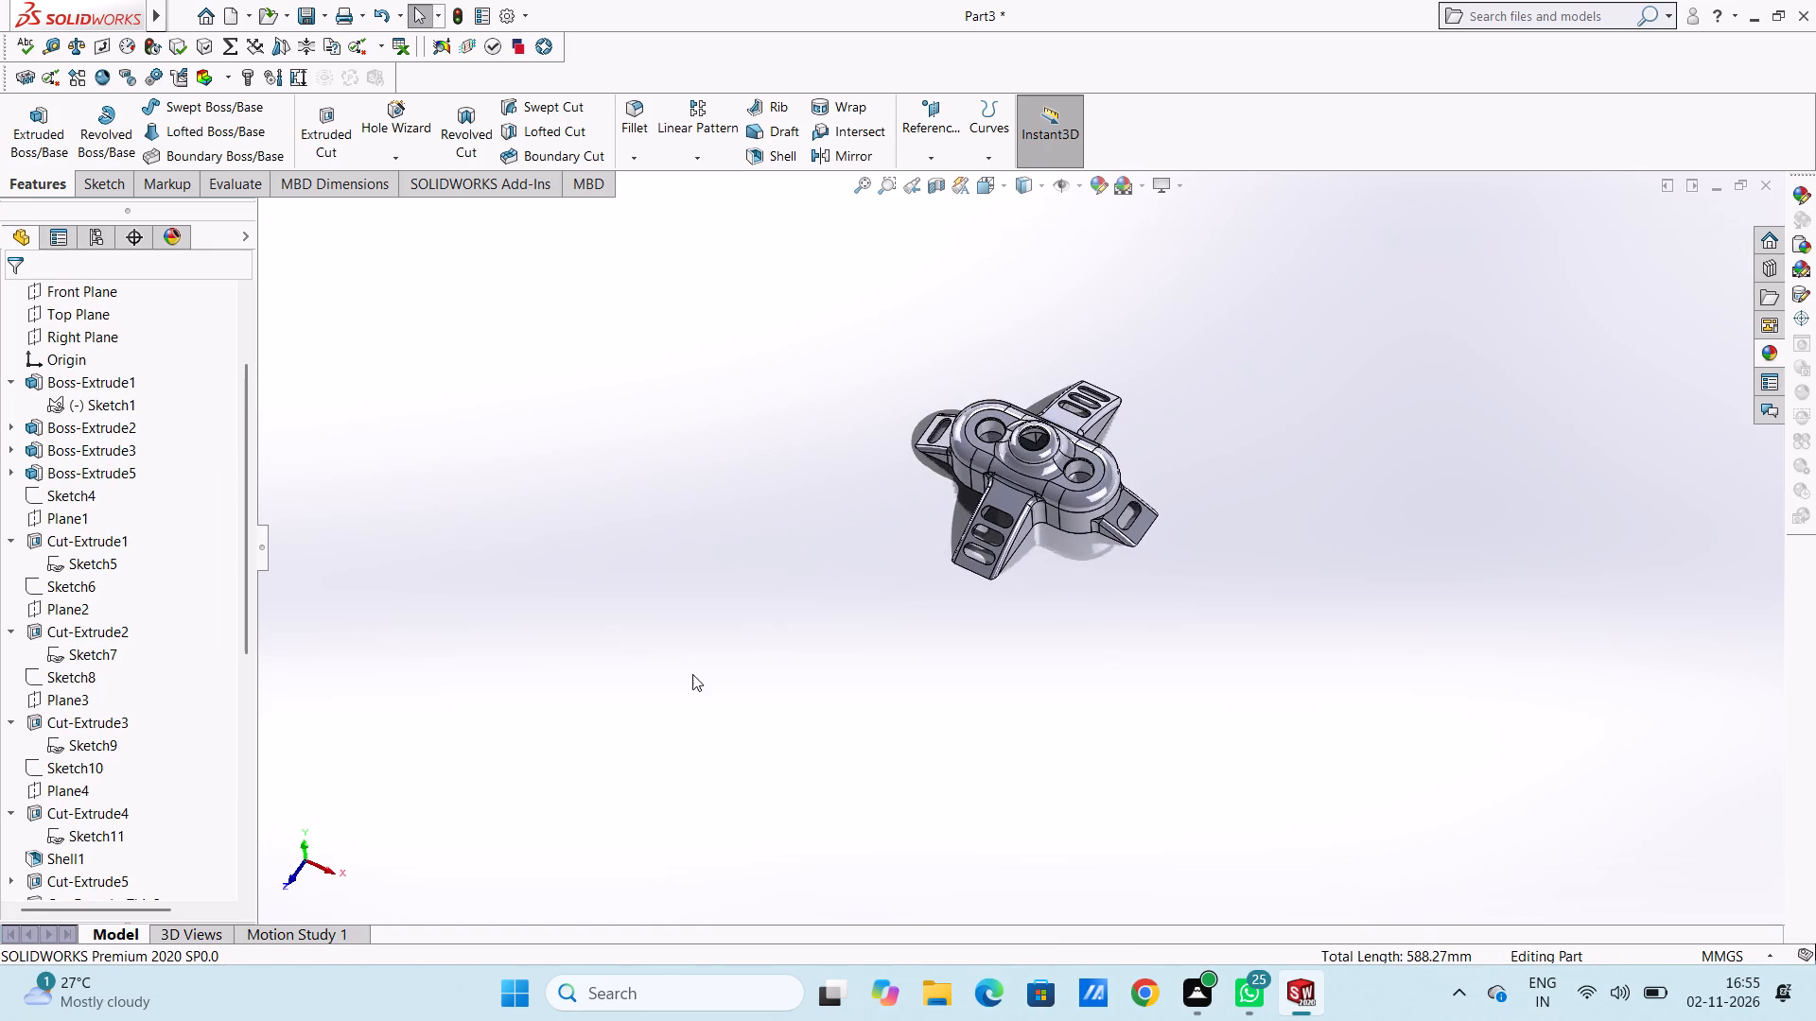
middle_click_drag(768, 601, 781, 543)
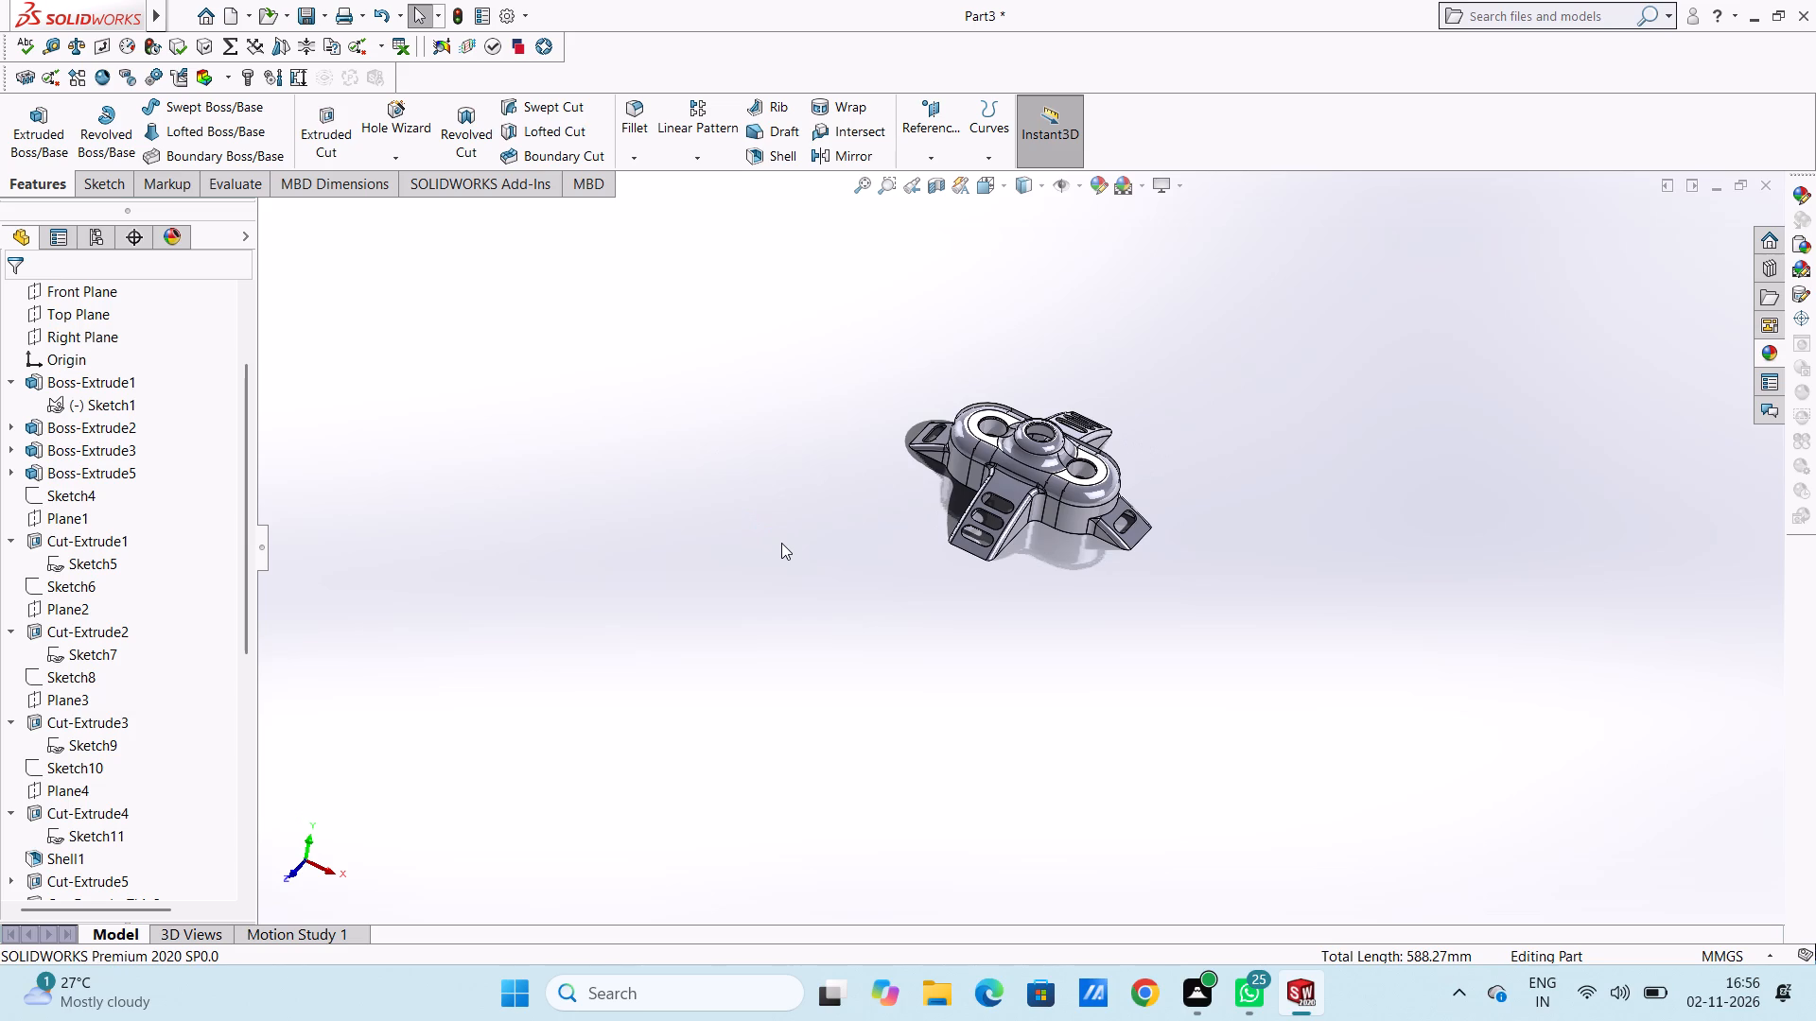
scroll(1107, 398, "down", 5)
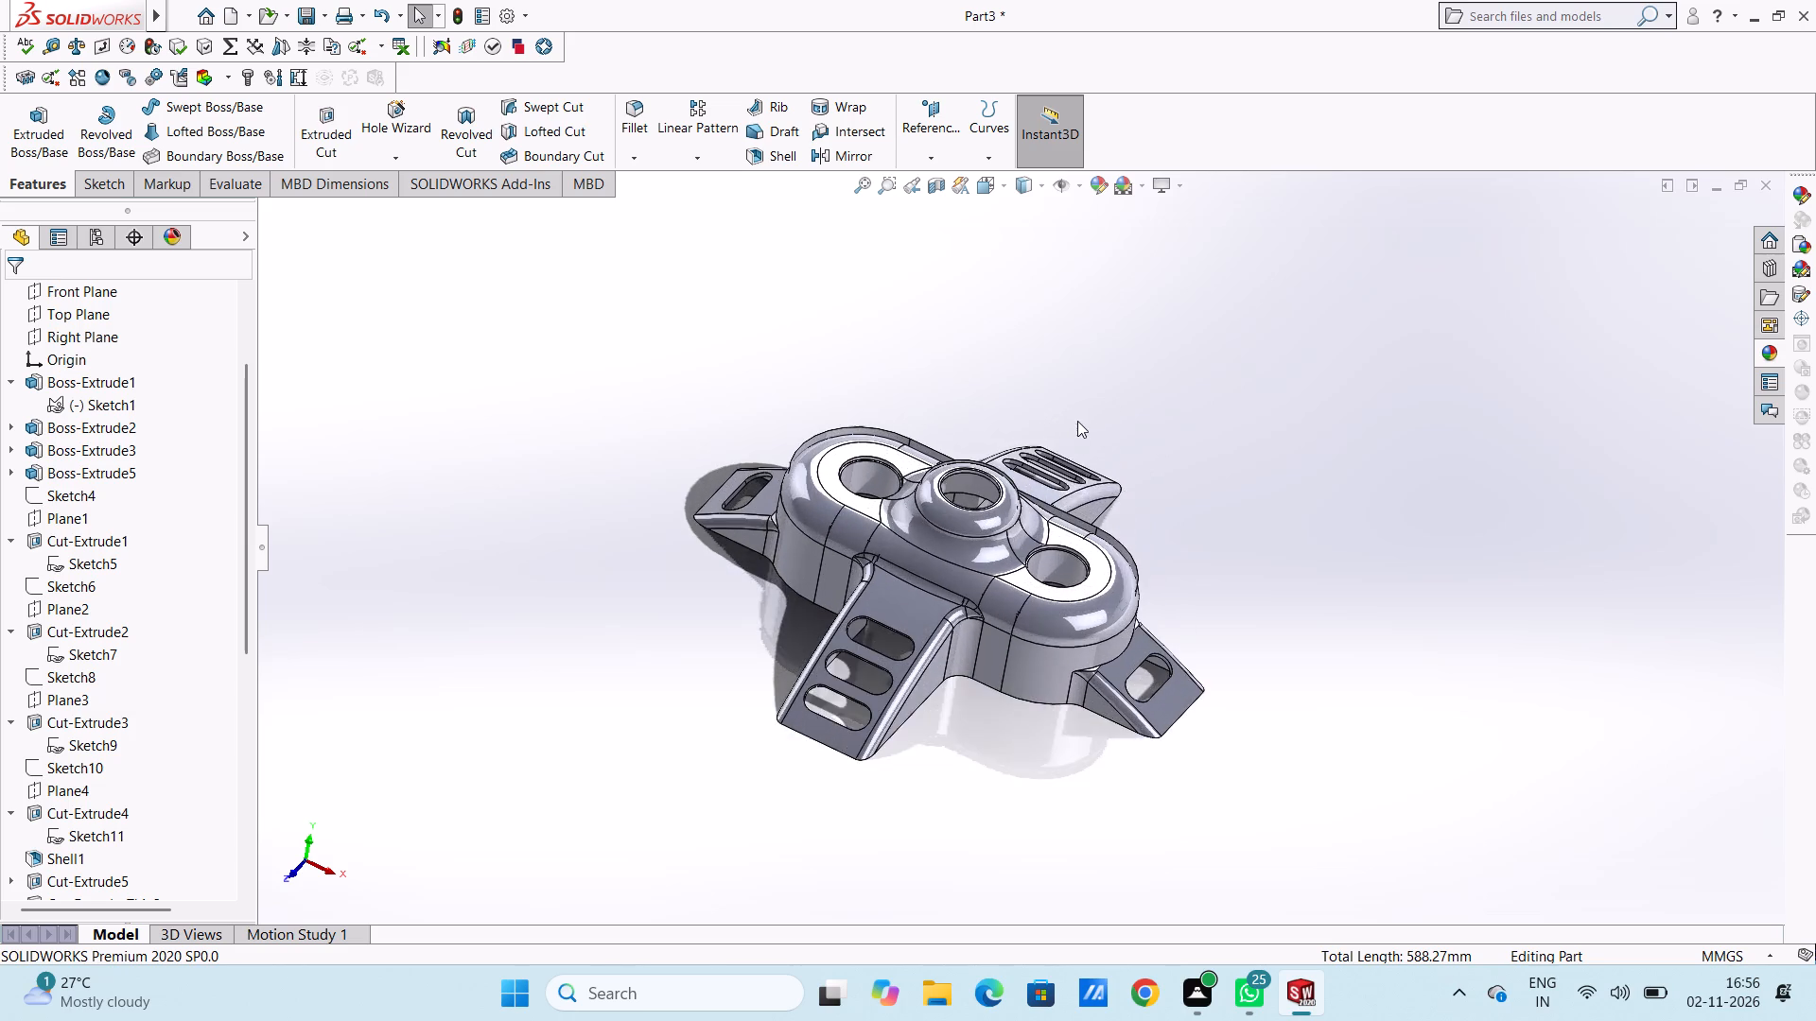
scroll(1063, 455, "down", 1)
middle_click_drag(997, 471, 933, 579)
scroll(941, 588, "up", 4)
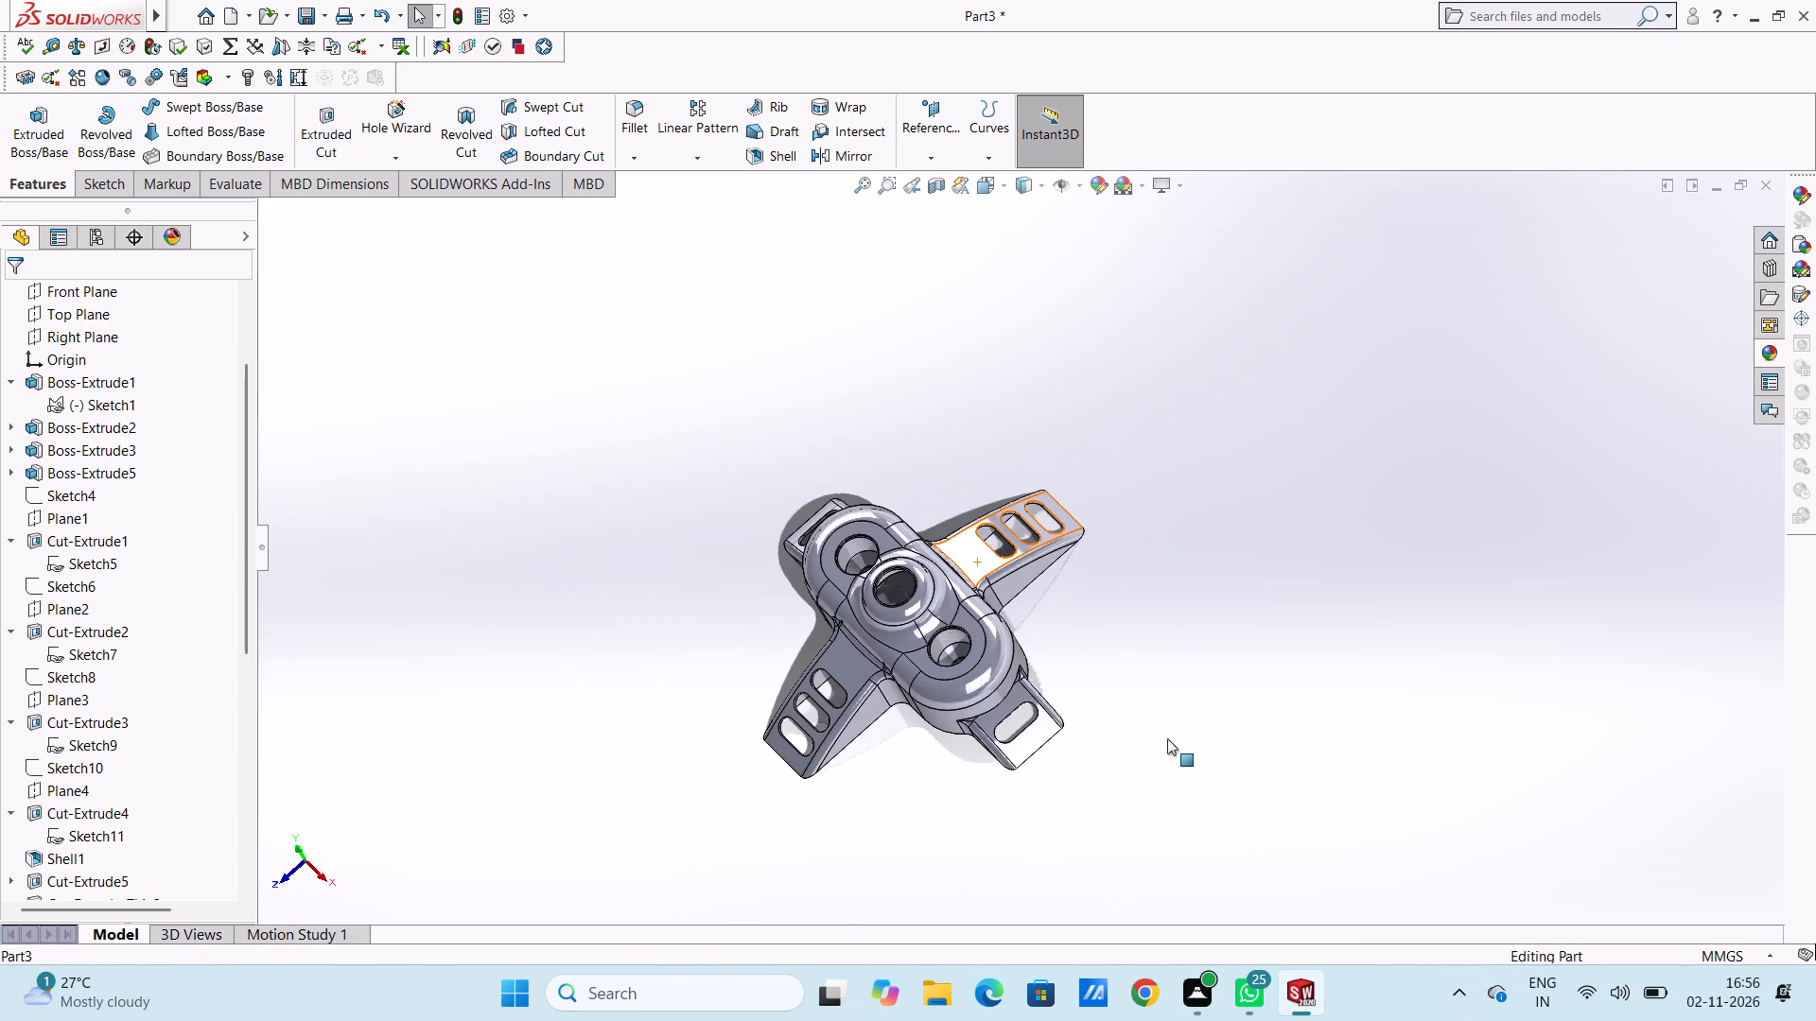
middle_click_drag(1167, 738, 1190, 542)
middle_click_drag(1070, 732, 1195, 804)
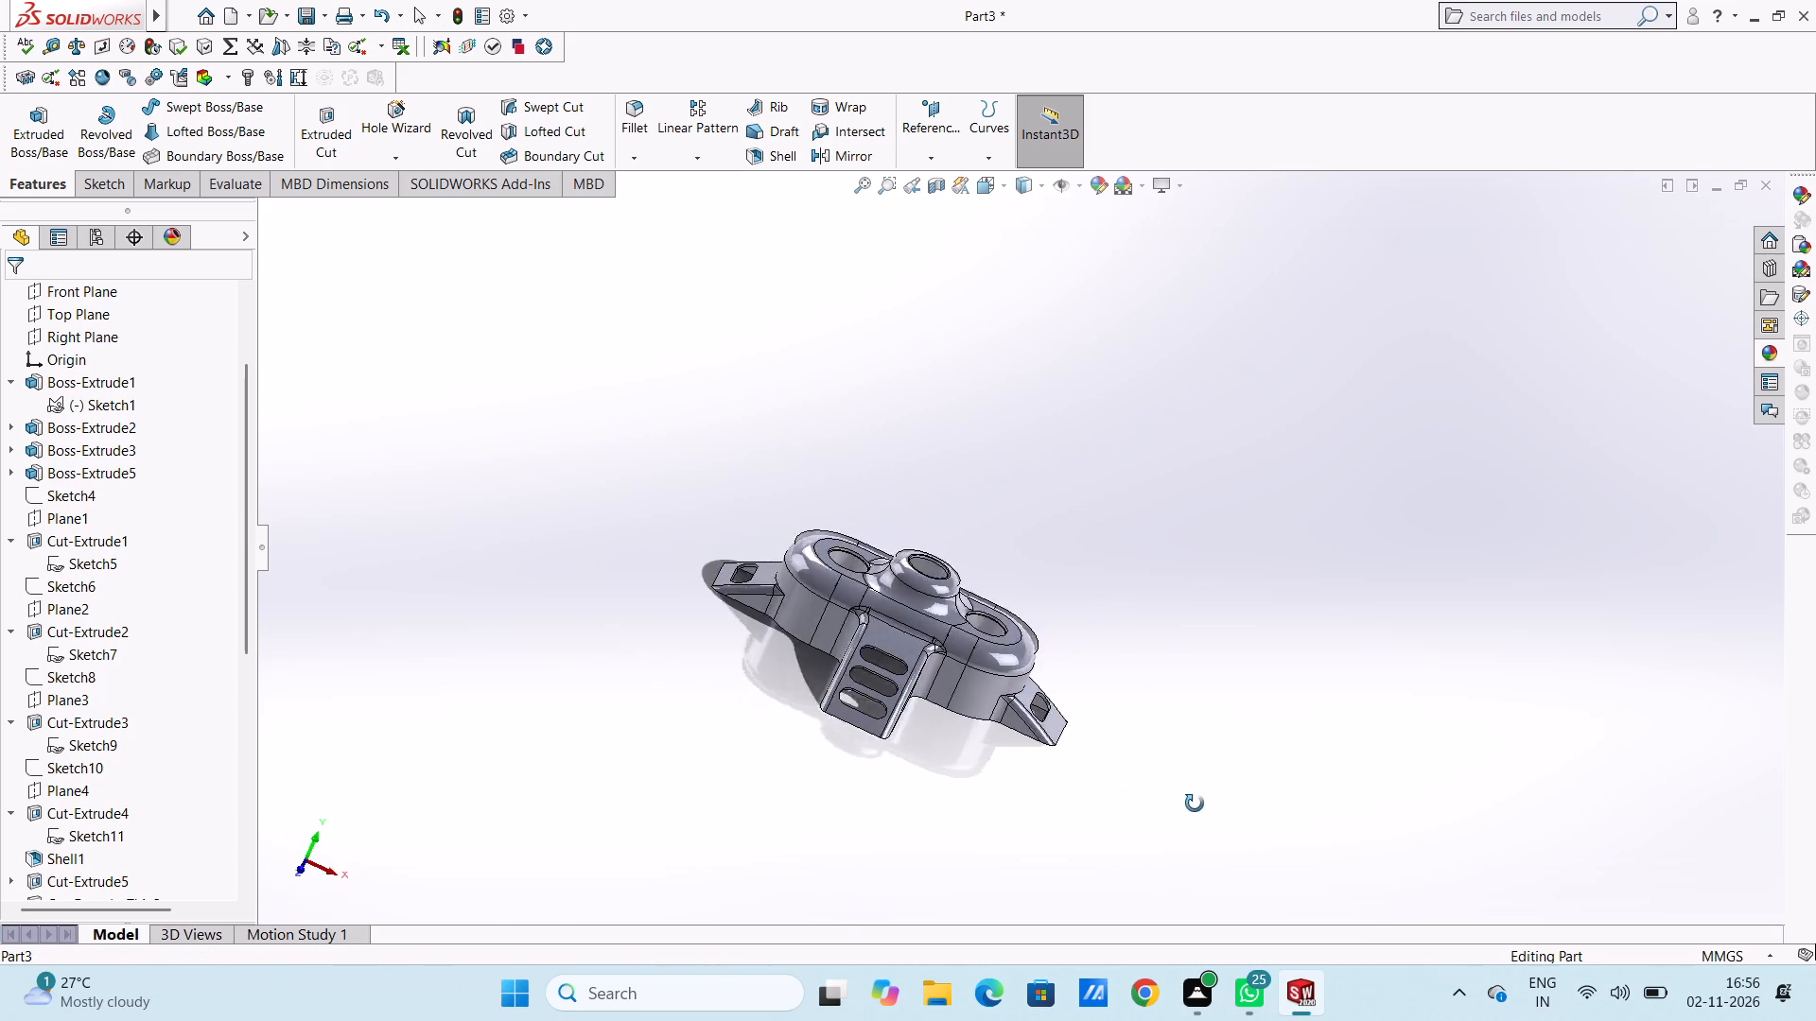
middle_click_drag(1195, 804, 1049, 822)
Start a 5 mm fillet on the two short corner edges where one single-slot end arm's top meets the body.
scroll(989, 736, "down", 5)
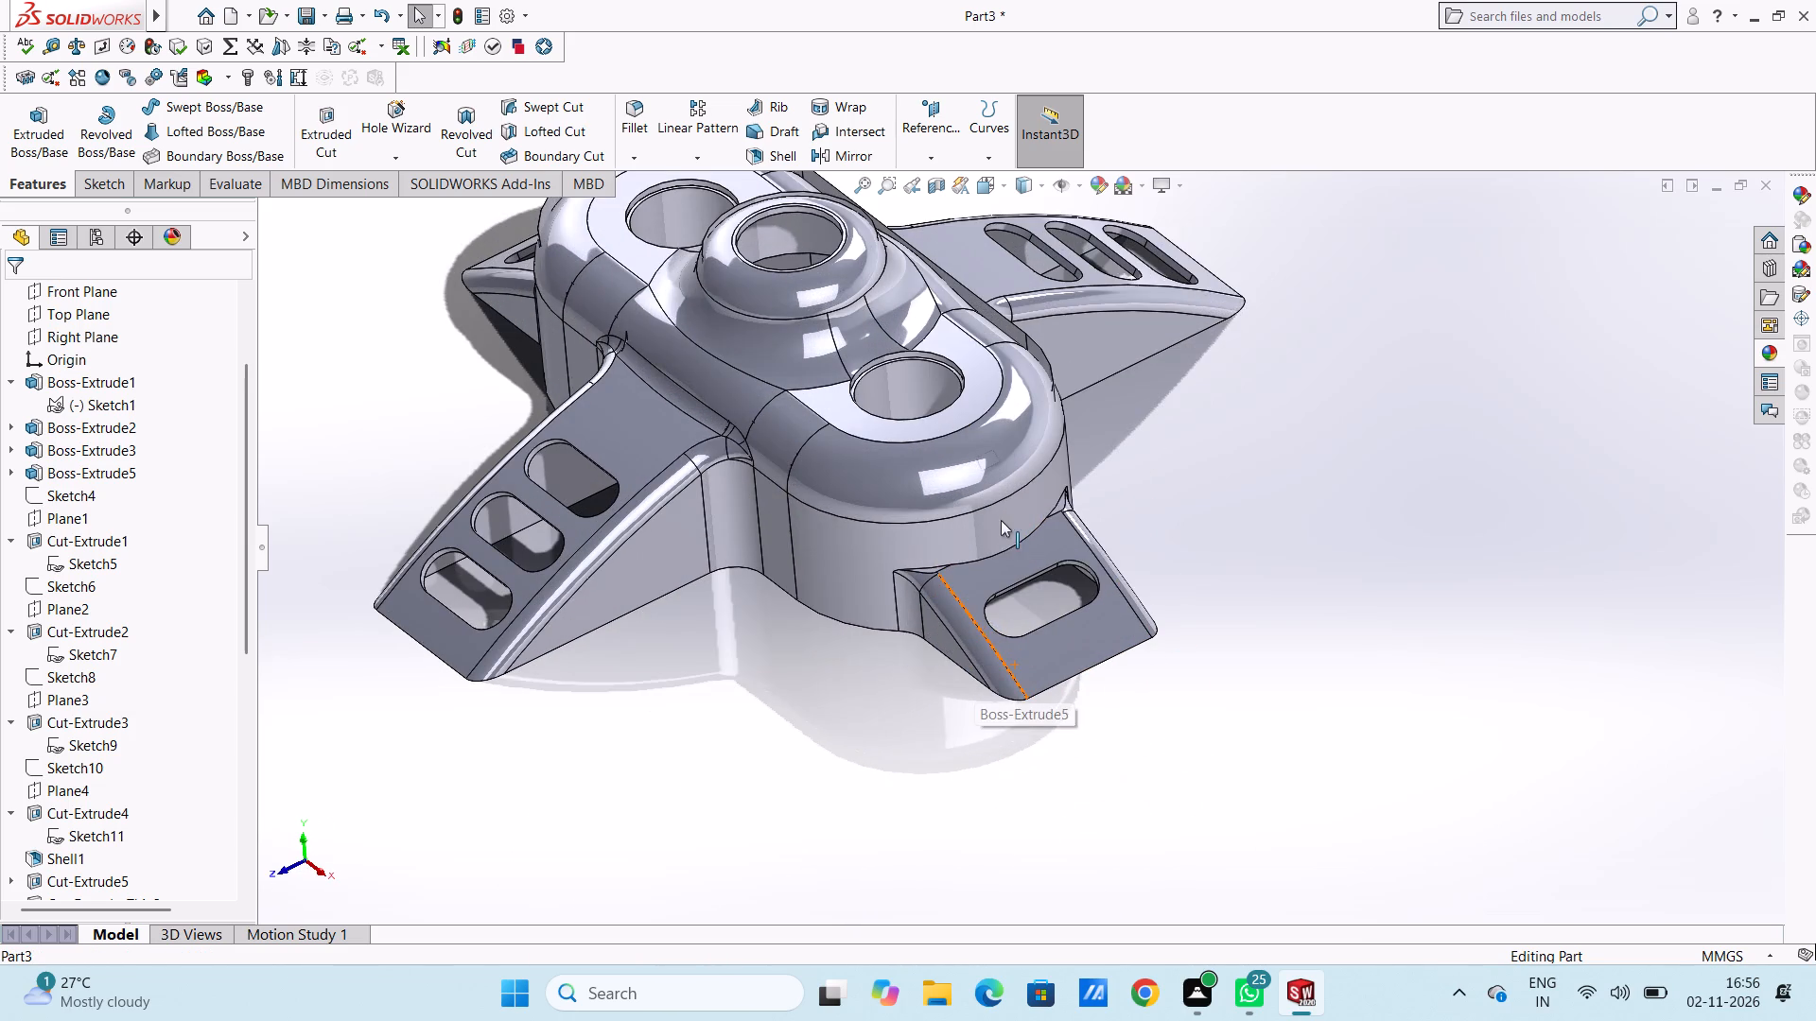
middle_click_drag(991, 529, 948, 601)
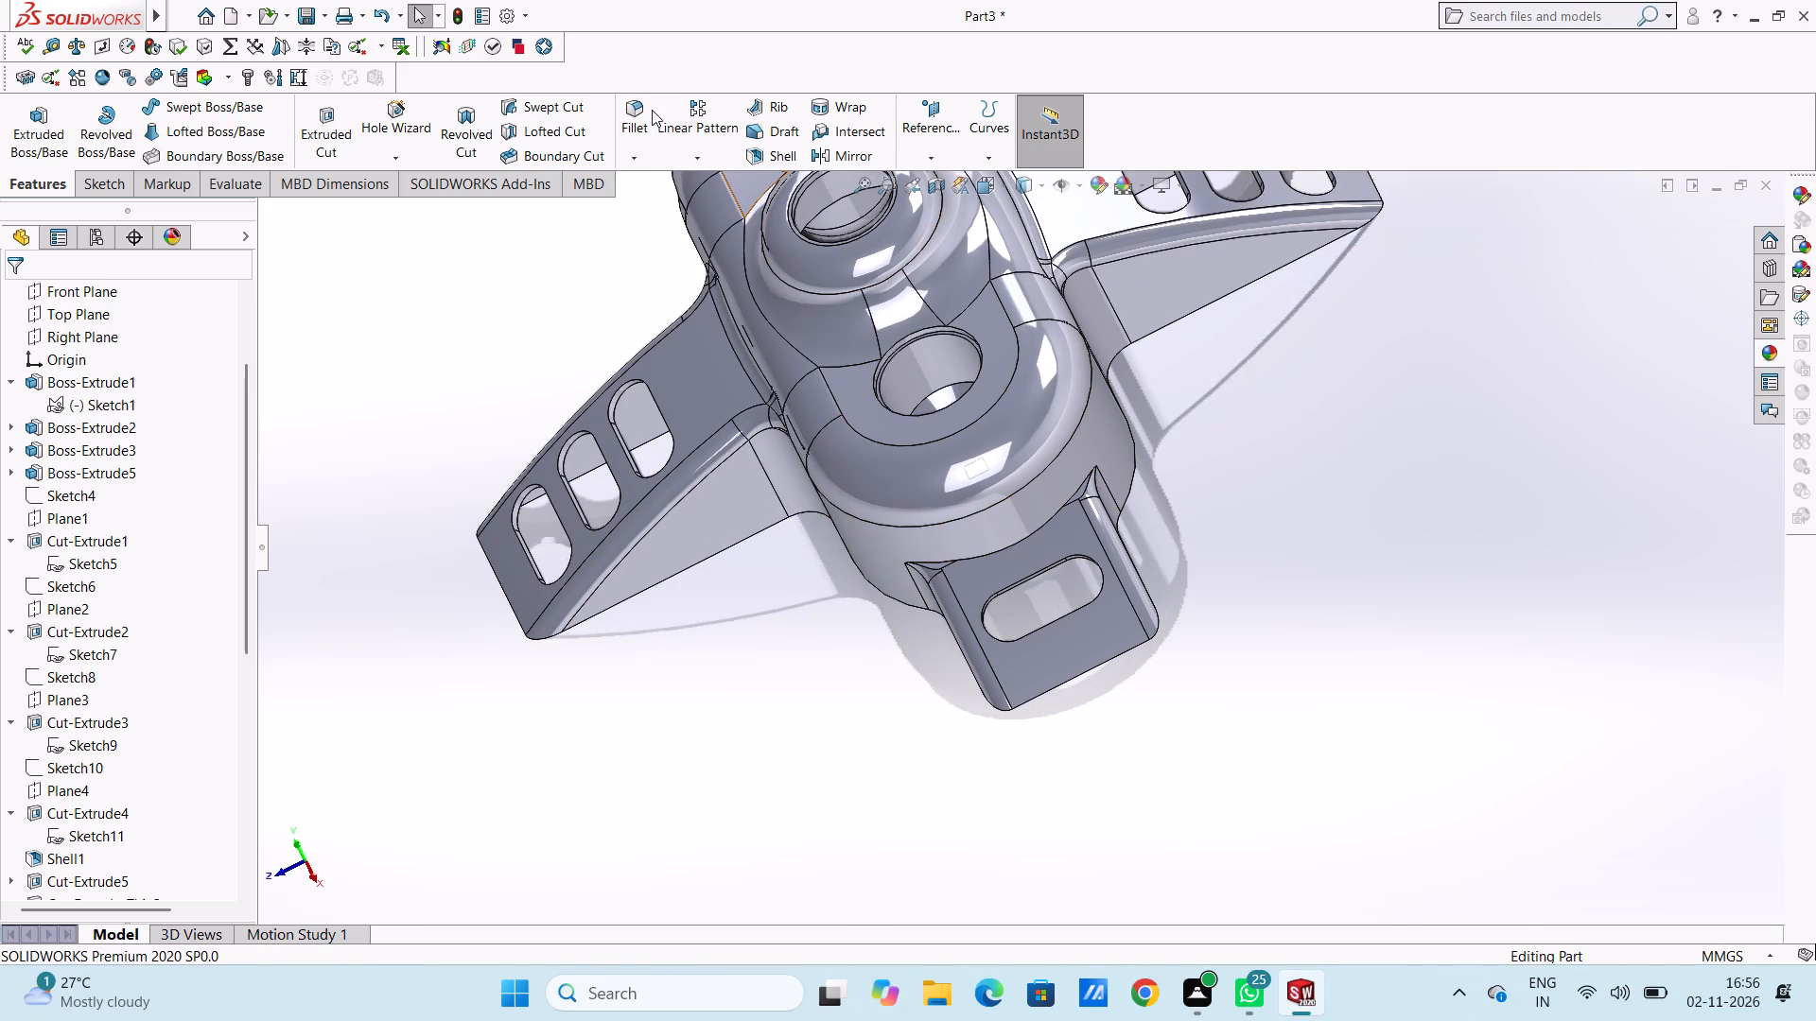
left_click(627, 112)
scroll(985, 562, "down", 5)
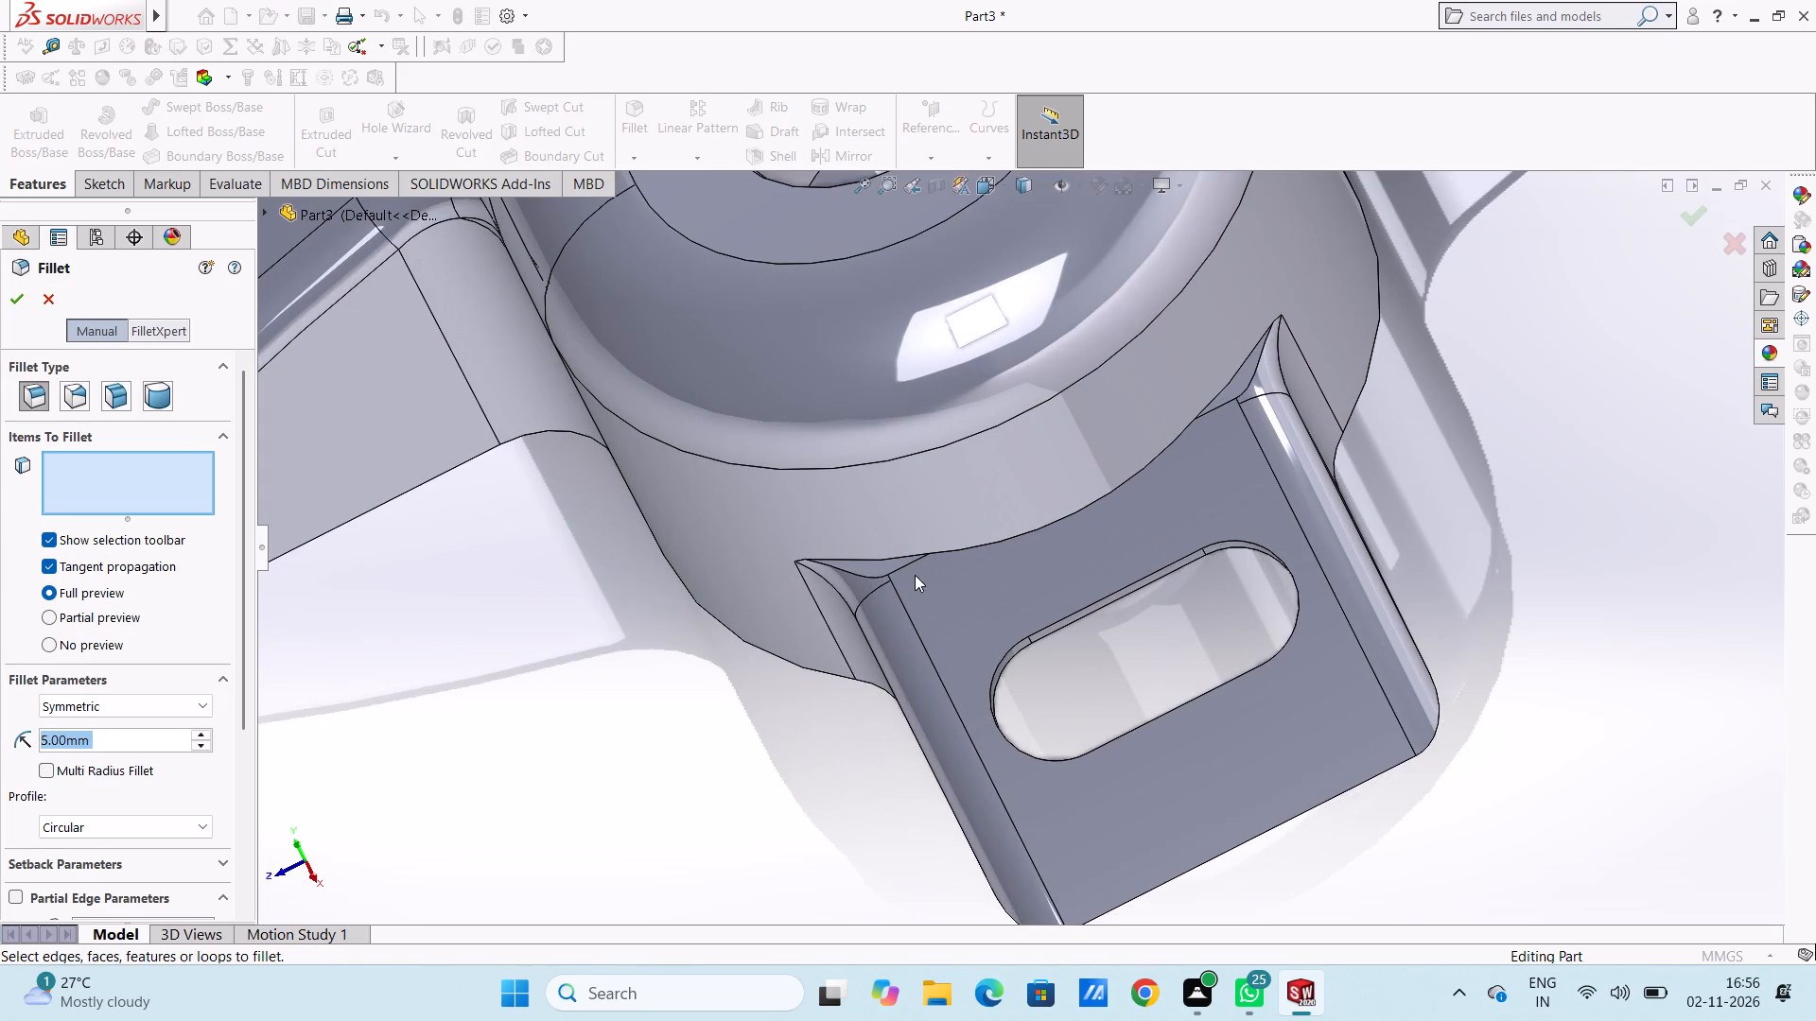
left_click(902, 565)
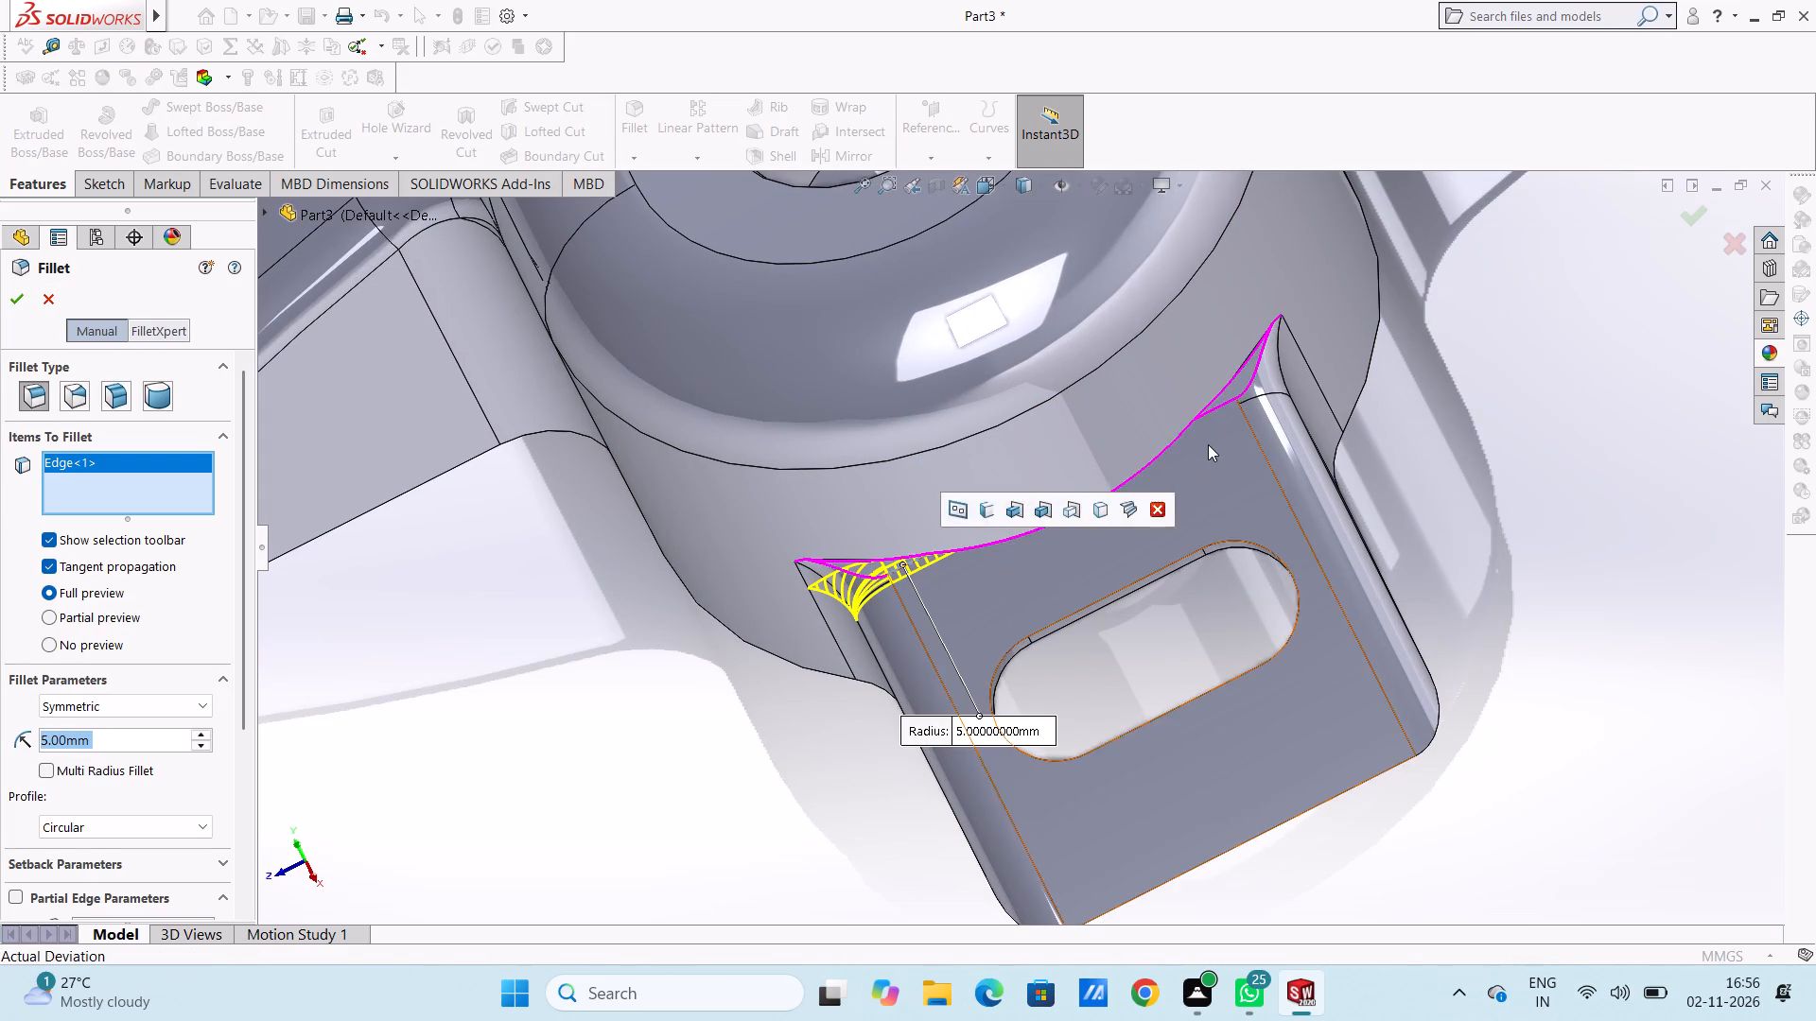
left_click(1222, 405)
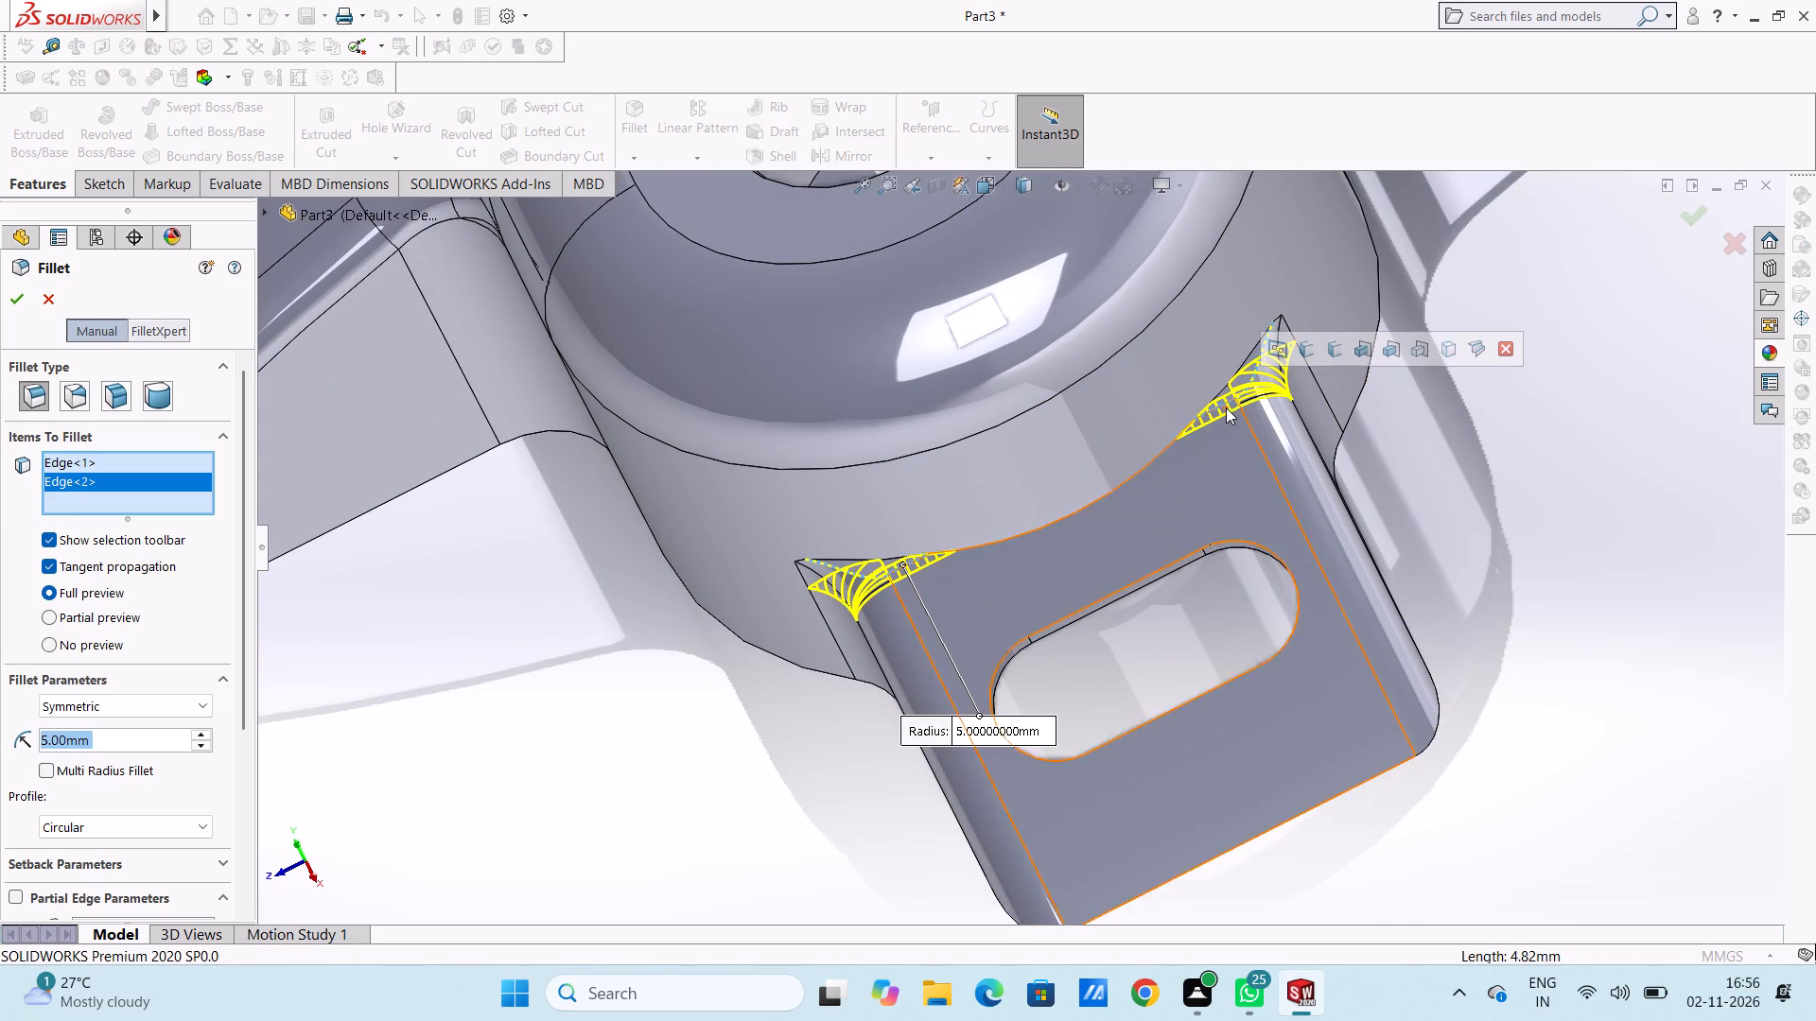
Add one short corner edge where the opposite single-slot arm's top meets the body to the 5 mm fillet selection.
scroll(1226, 407, "up", 10)
middle_click_drag(817, 337, 1089, 389)
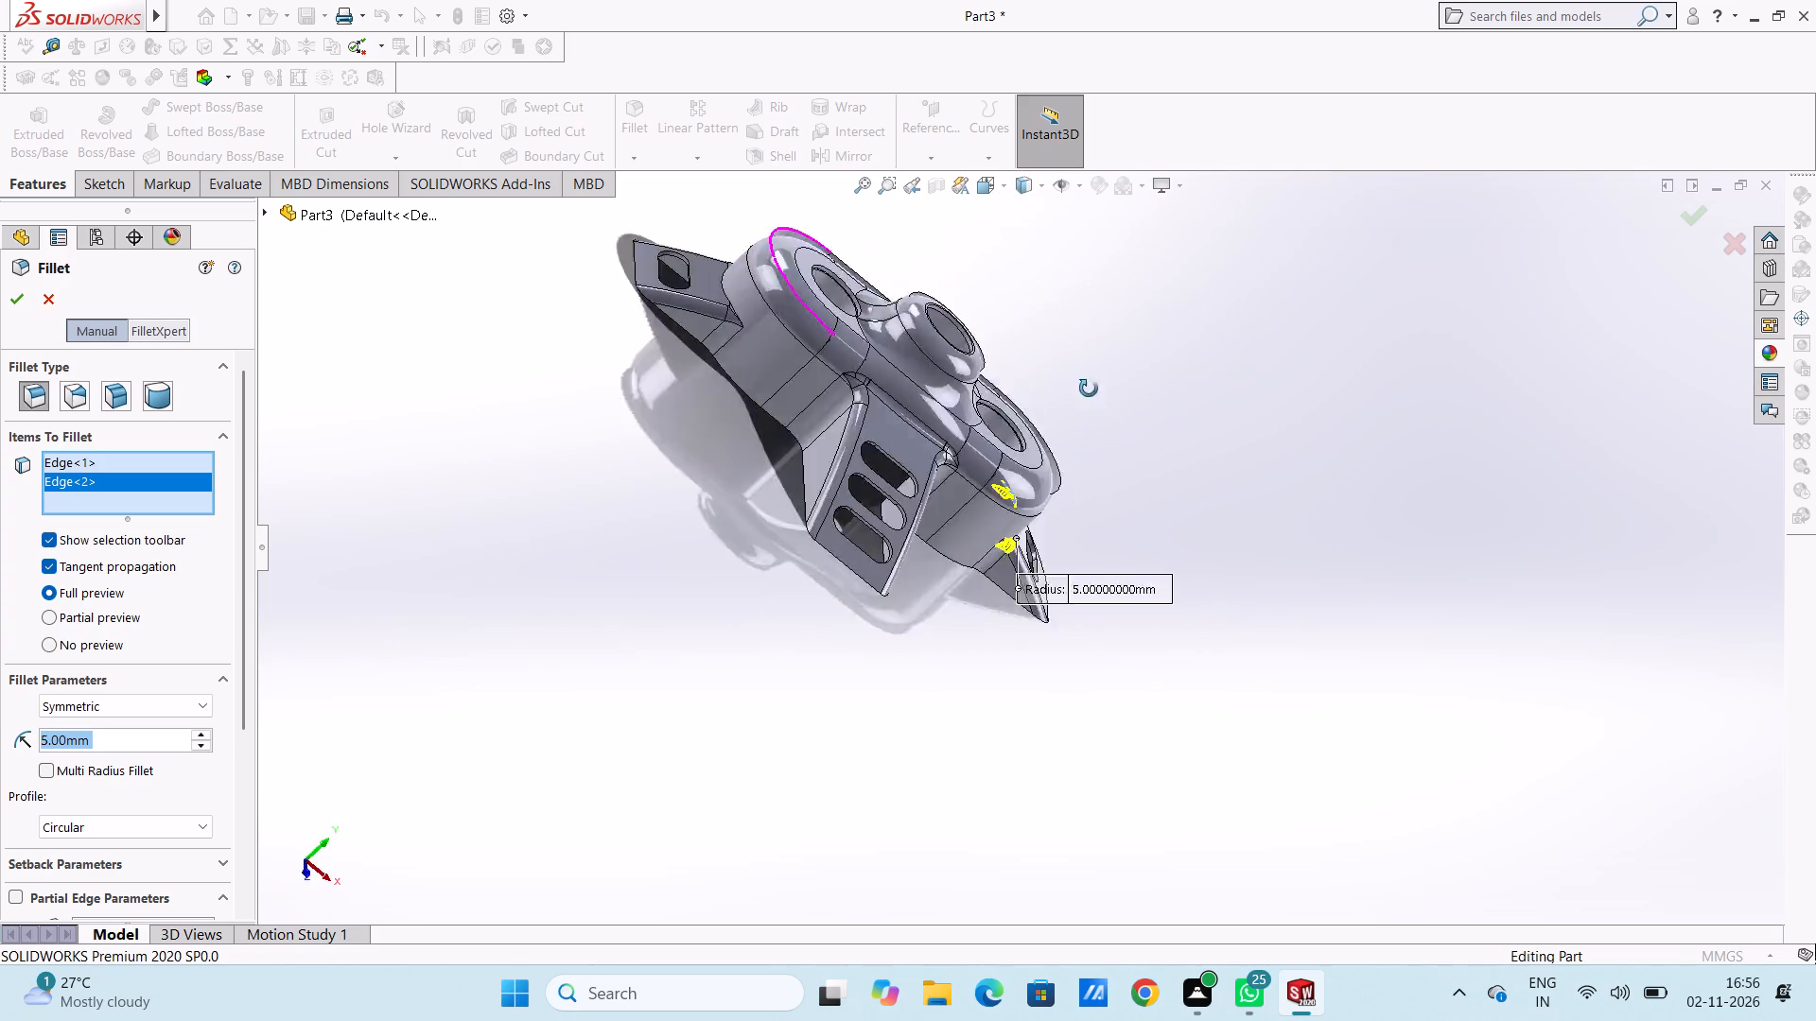
middle_click_drag(1089, 389, 962, 649)
scroll(669, 302, "down", 4)
middle_click_drag(909, 445, 984, 374)
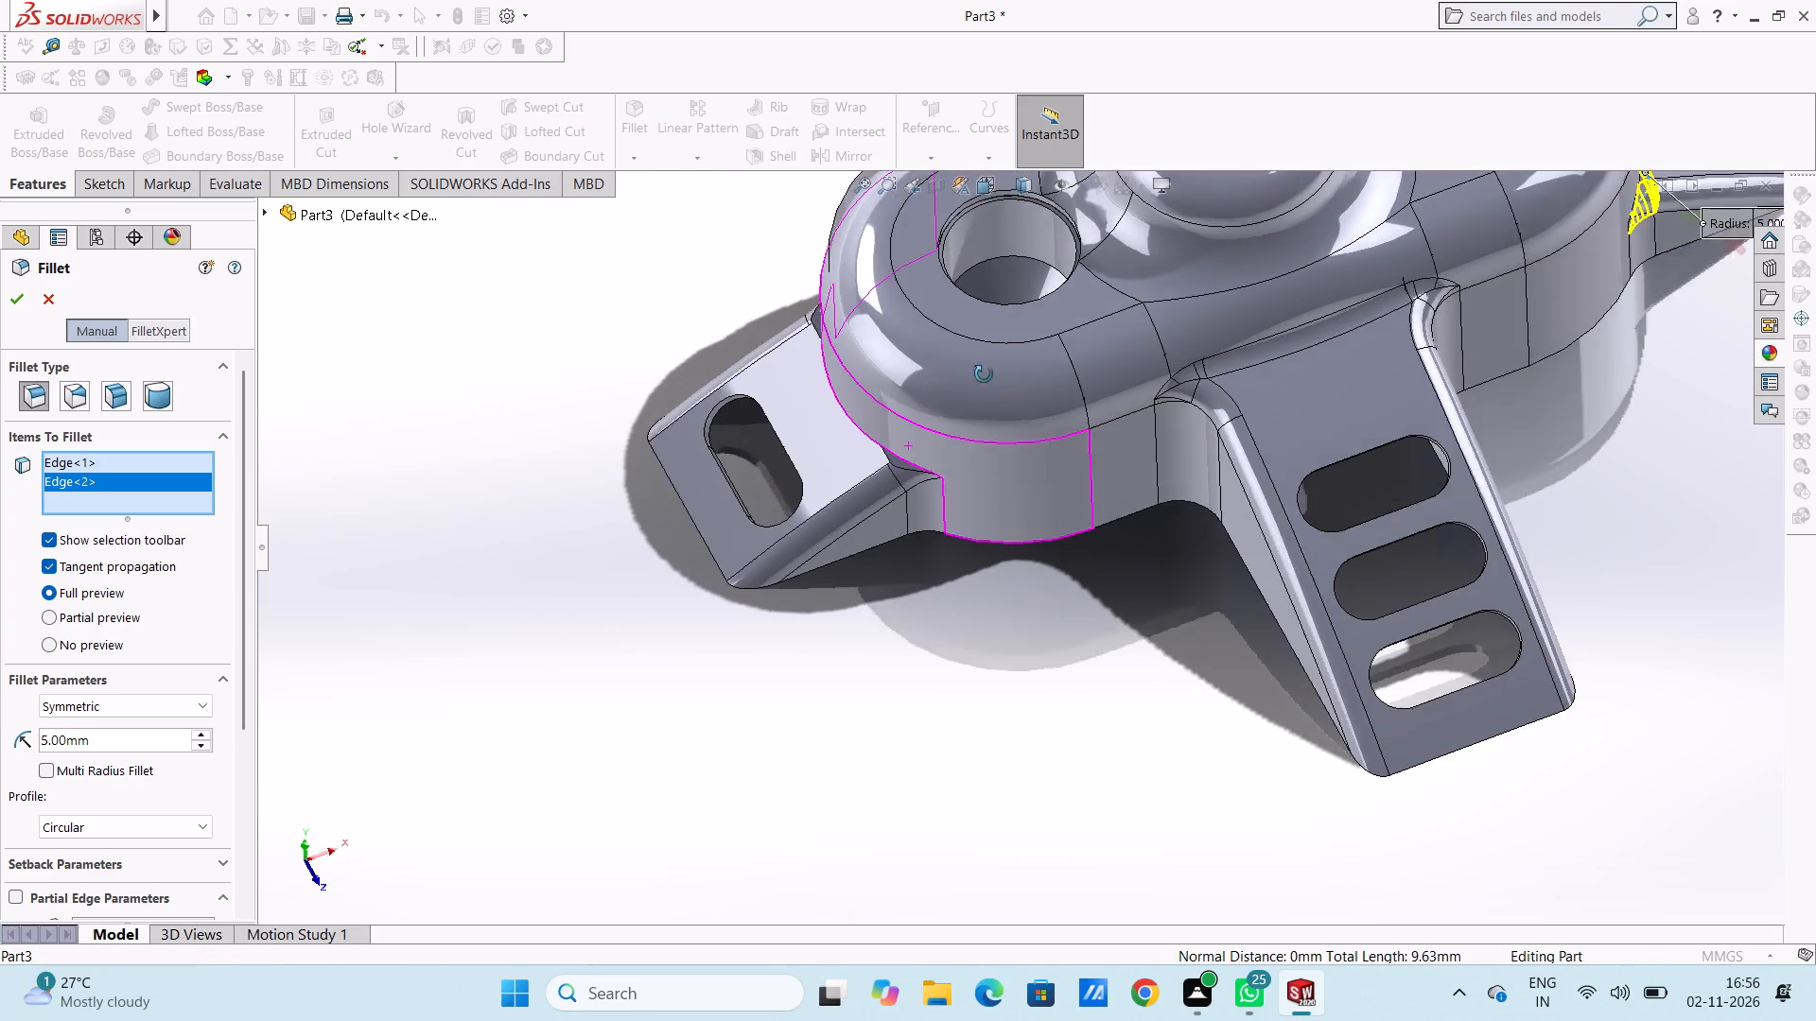
middle_click_drag(984, 374, 986, 403)
scroll(969, 439, "down", 7)
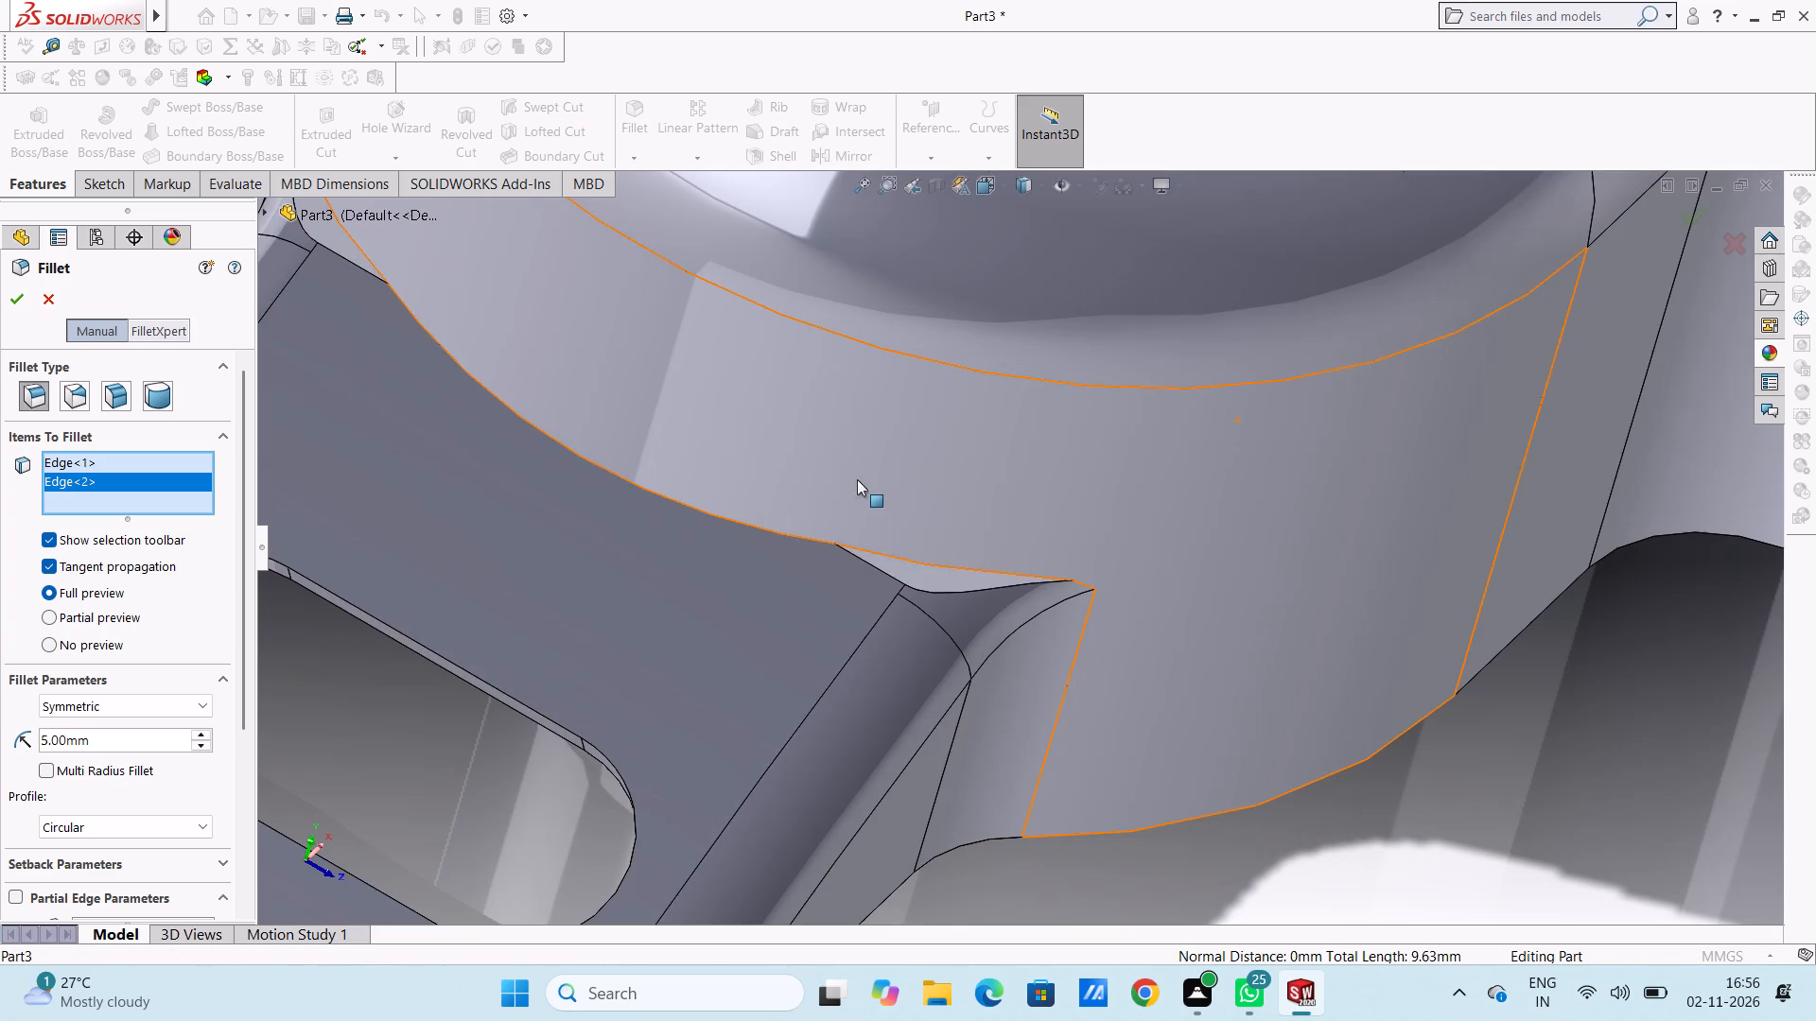
left_click(876, 563)
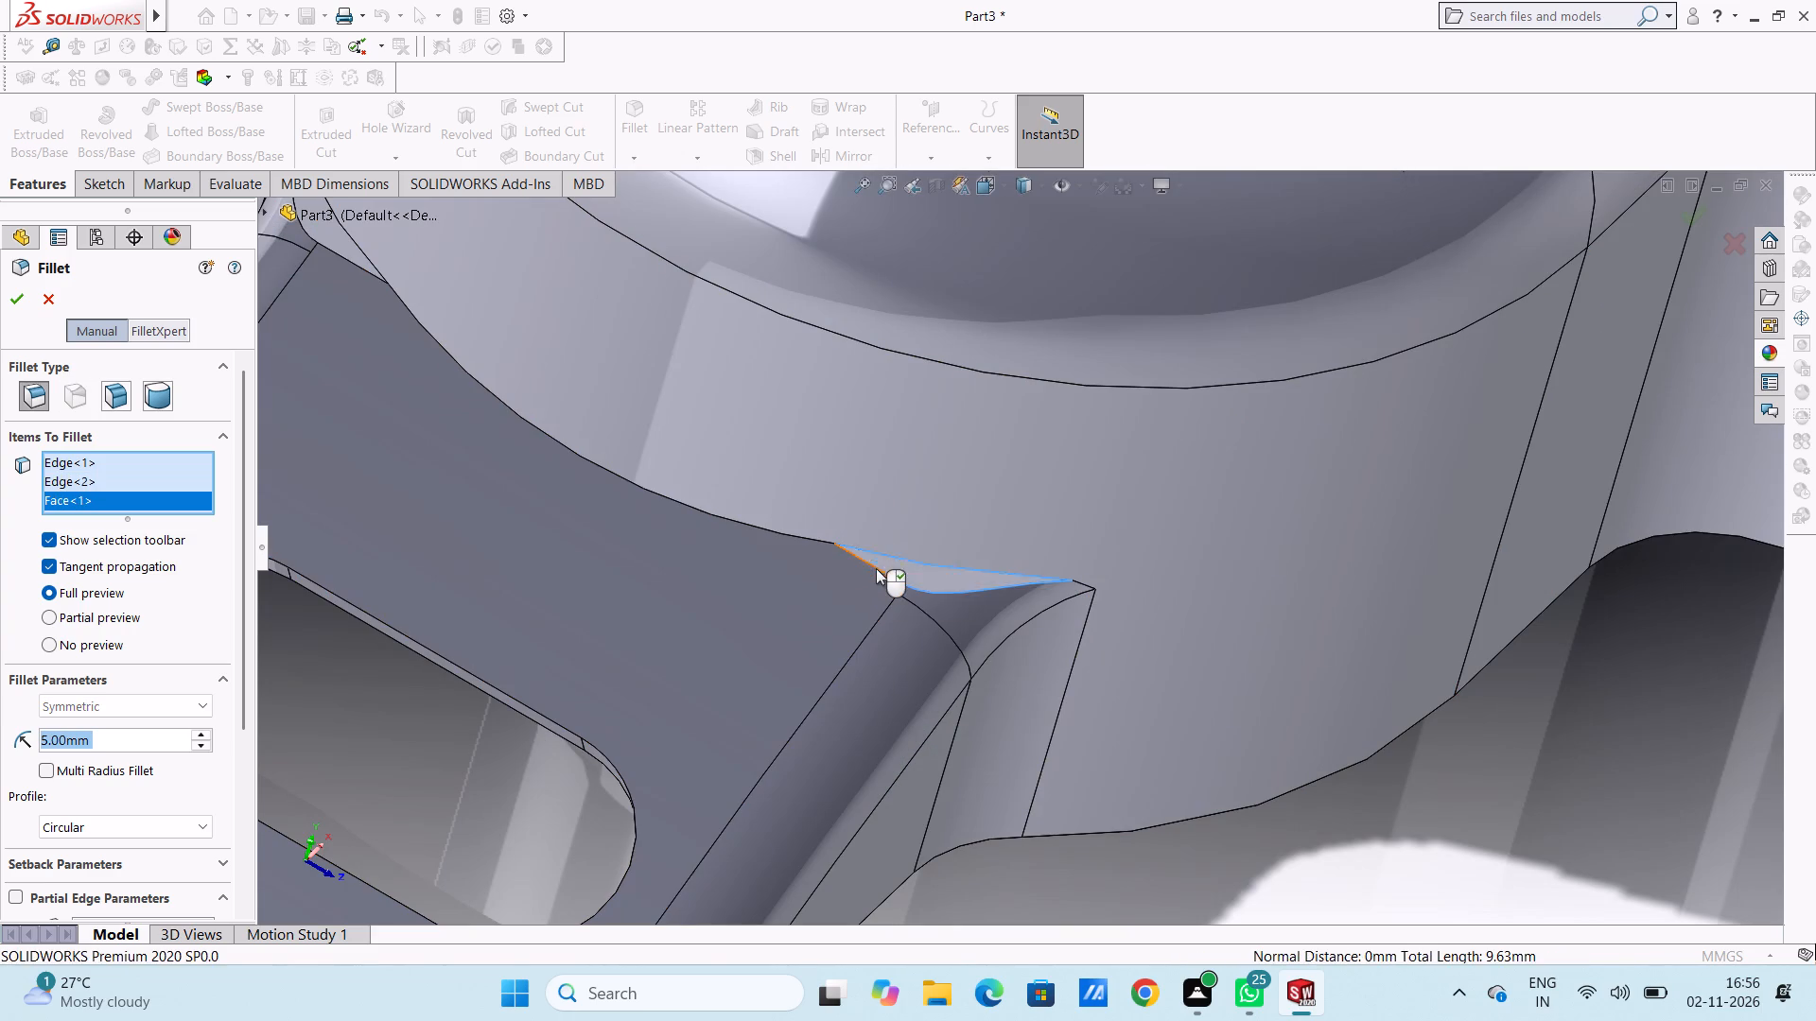
left_click(876, 568)
left_click(889, 565)
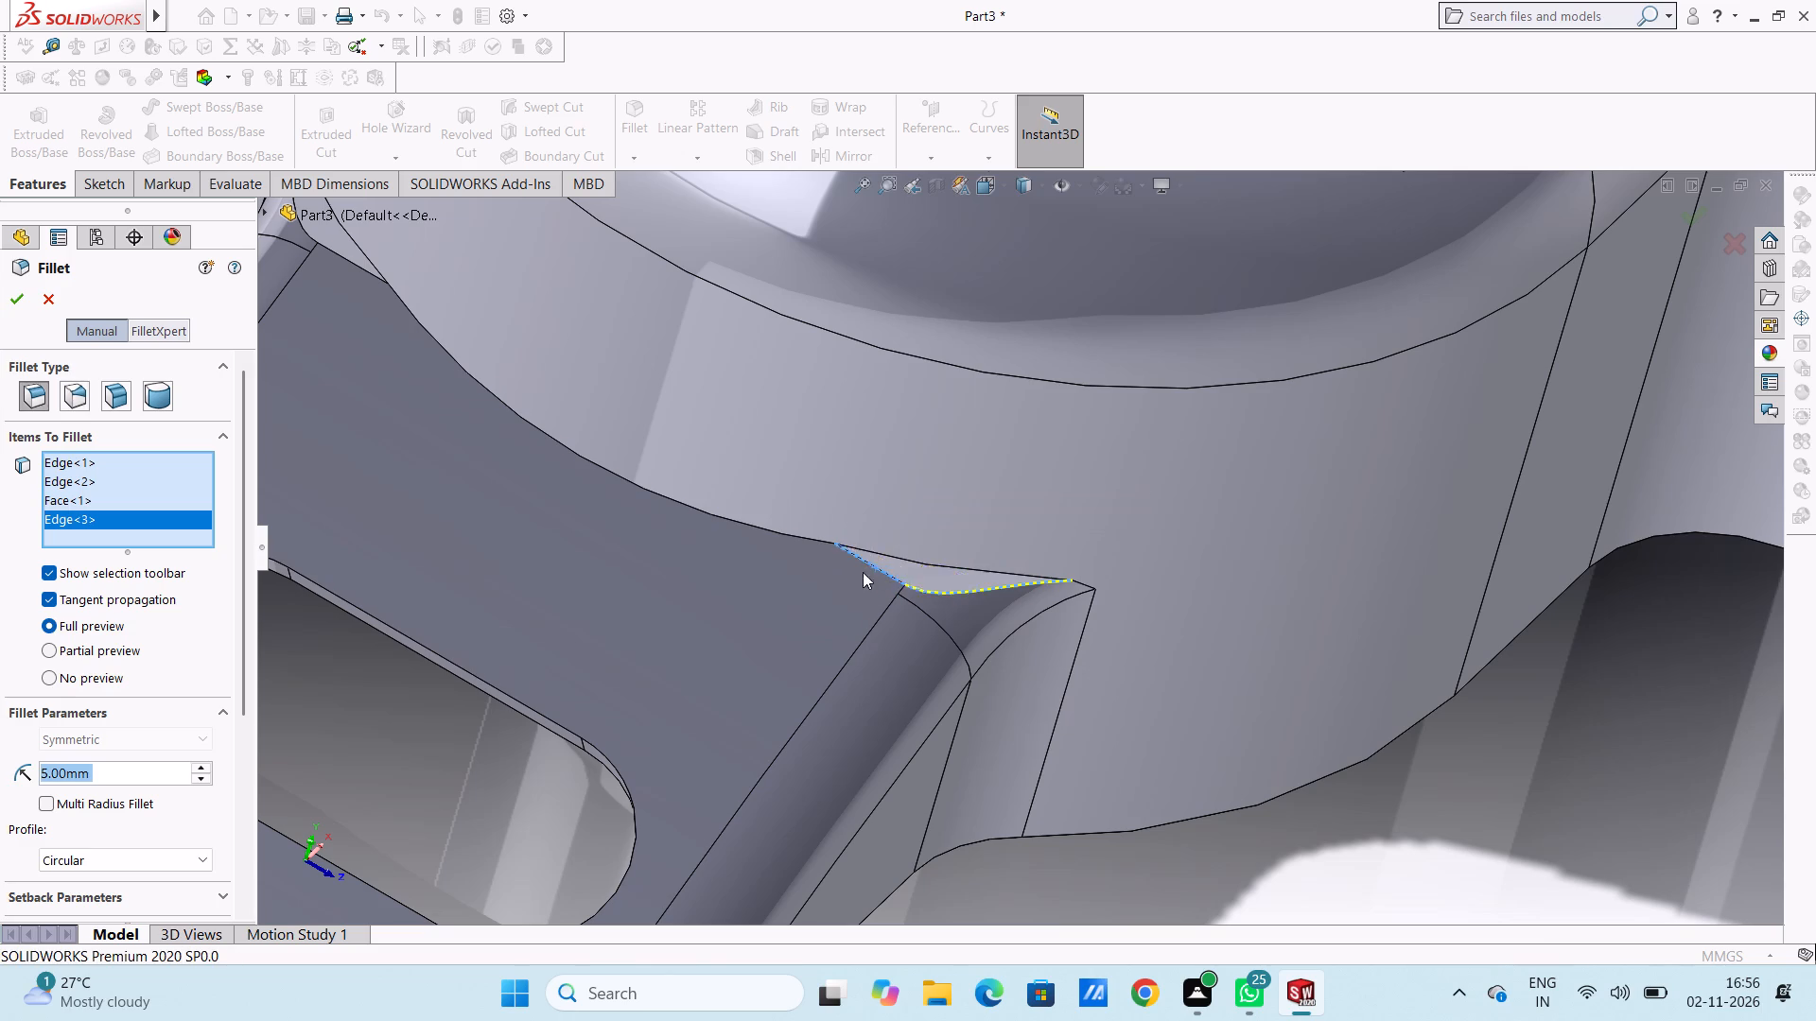
Add the other short corner edge of the opposite single-slot arm and apply the 5 mm fillet to all four edges.
scroll(802, 572, "up", 12)
middle_click_drag(800, 533, 820, 546)
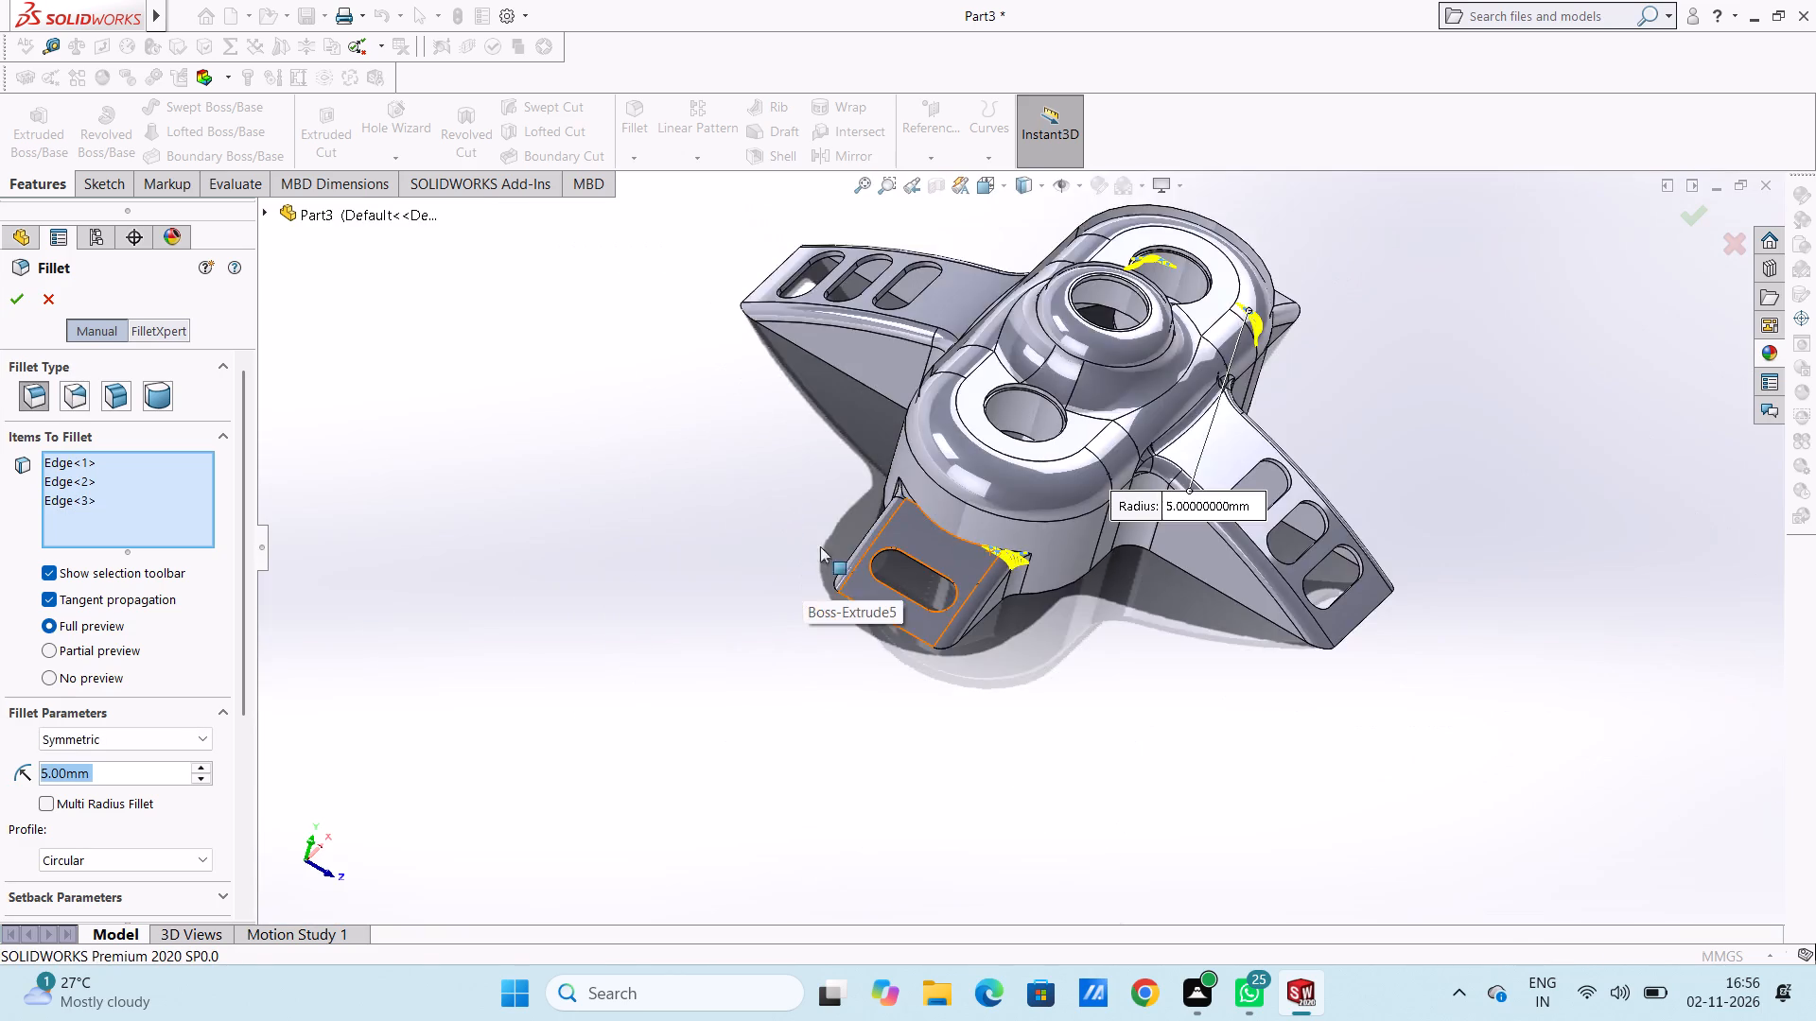
middle_click_drag(820, 546, 799, 655)
scroll(972, 550, "down", 6)
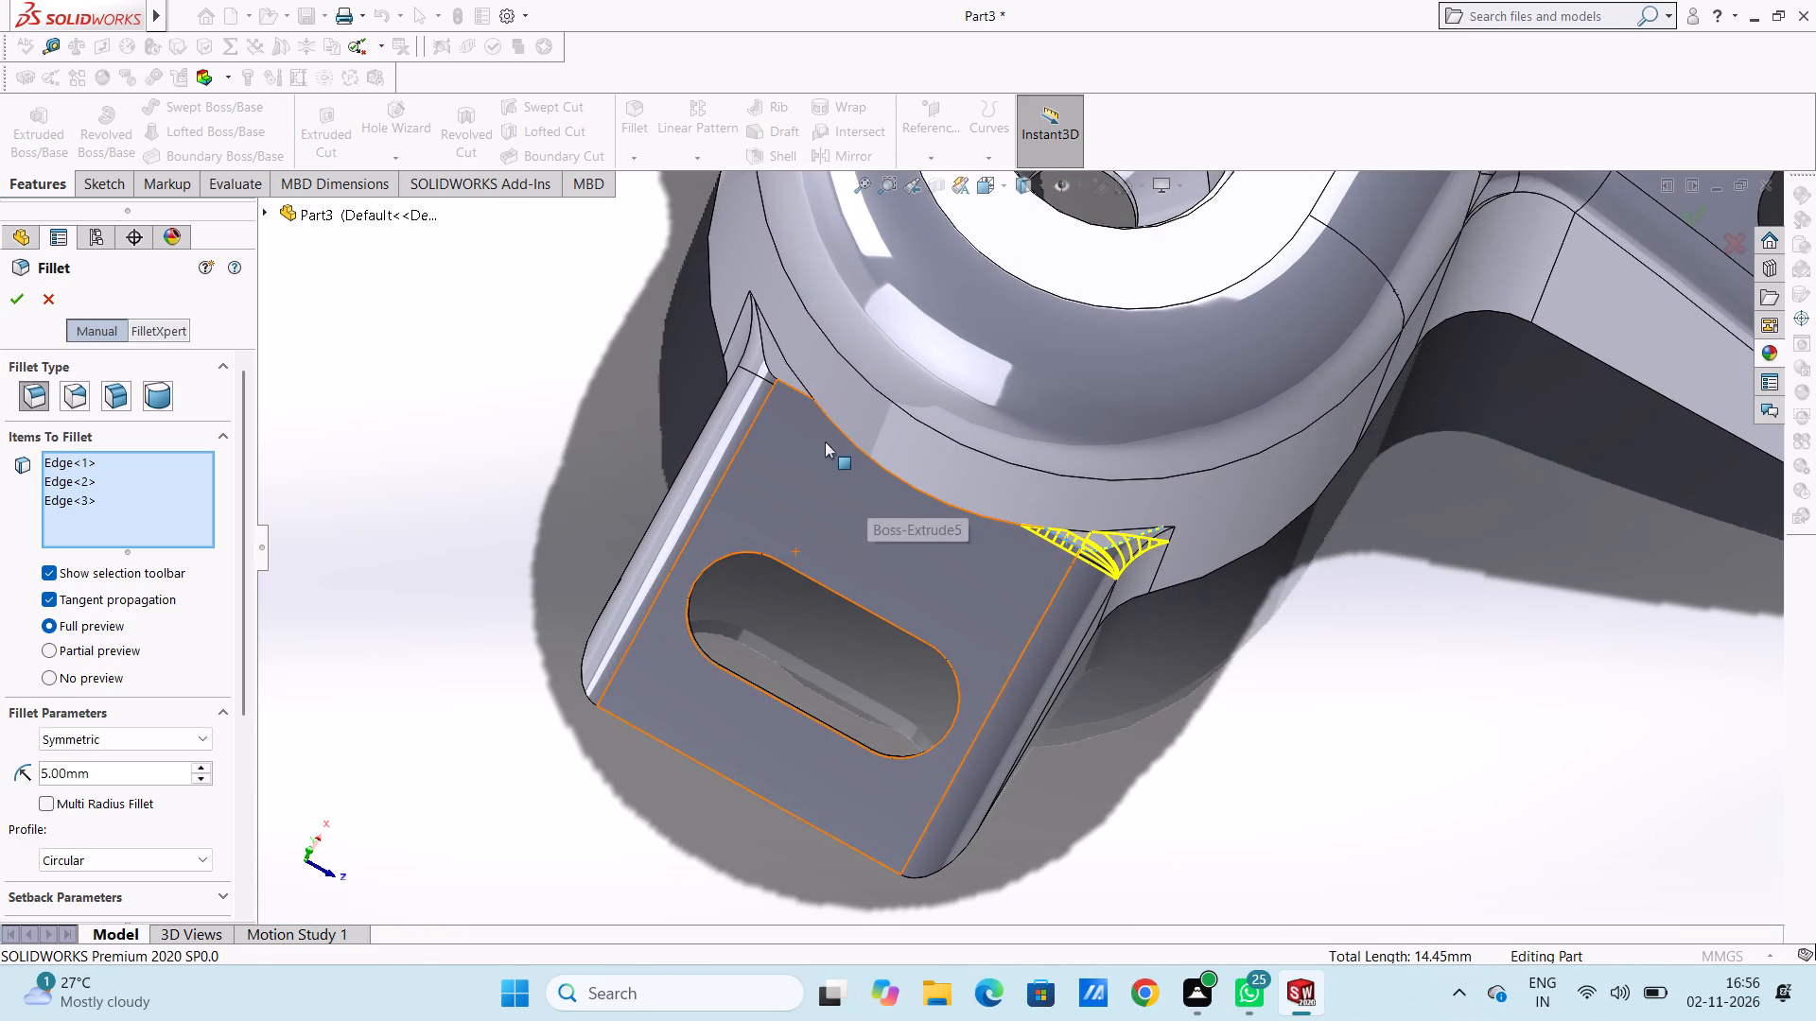
left_click(795, 389)
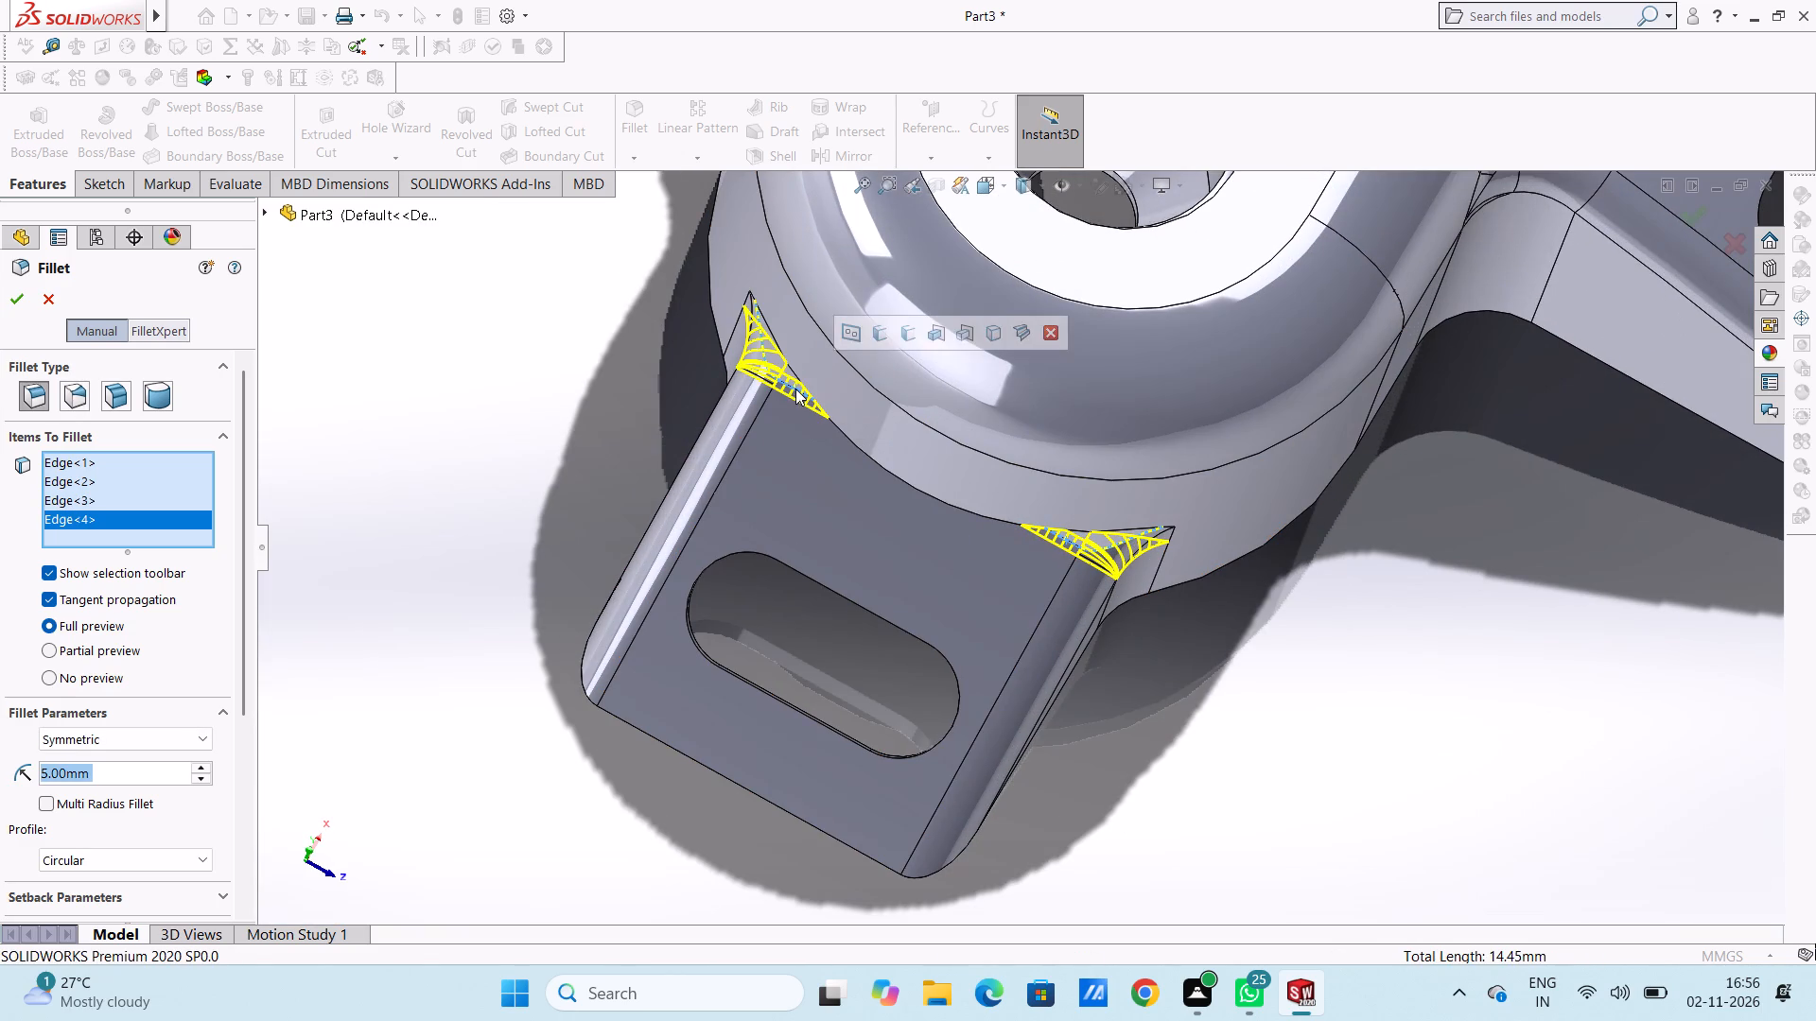
left_click(8, 294)
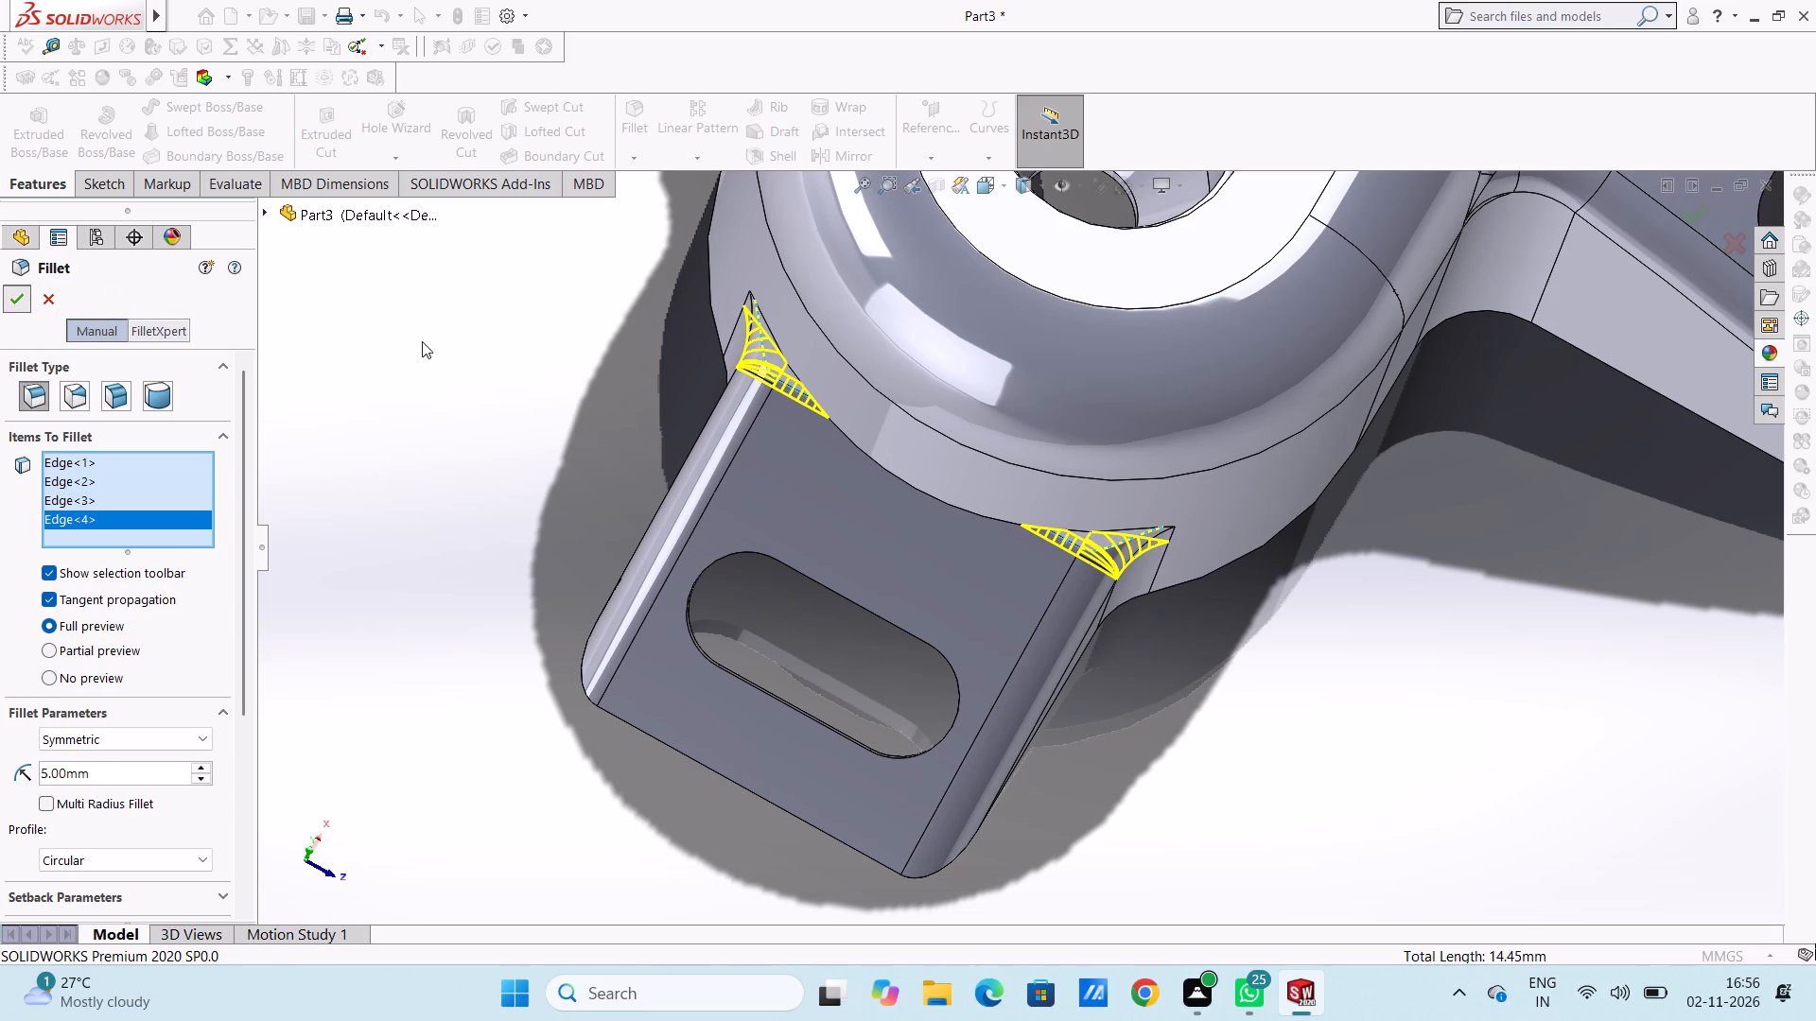
scroll(510, 389, "up", 10)
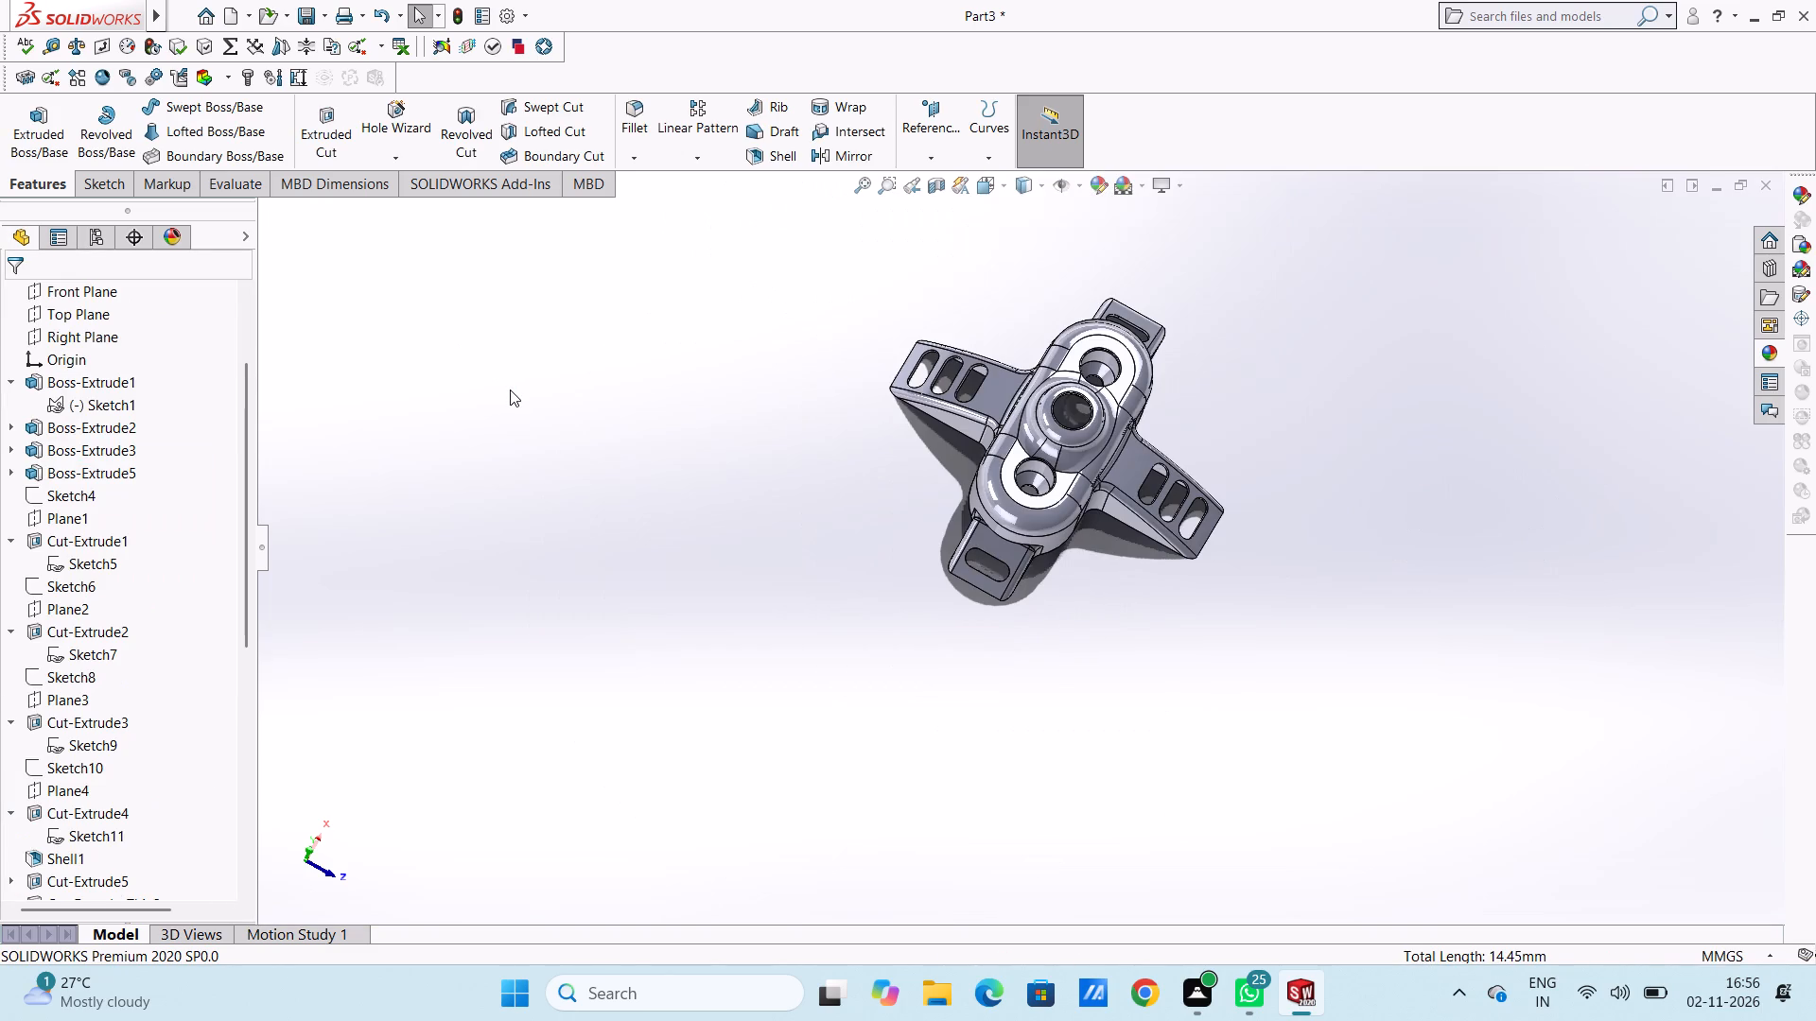
Start a 15 mm fillet on the circular edge where the central boss's hollow meets the shelled body's inner face.
middle_click_drag(511, 389, 866, 479)
middle_click_drag(868, 475, 864, 393)
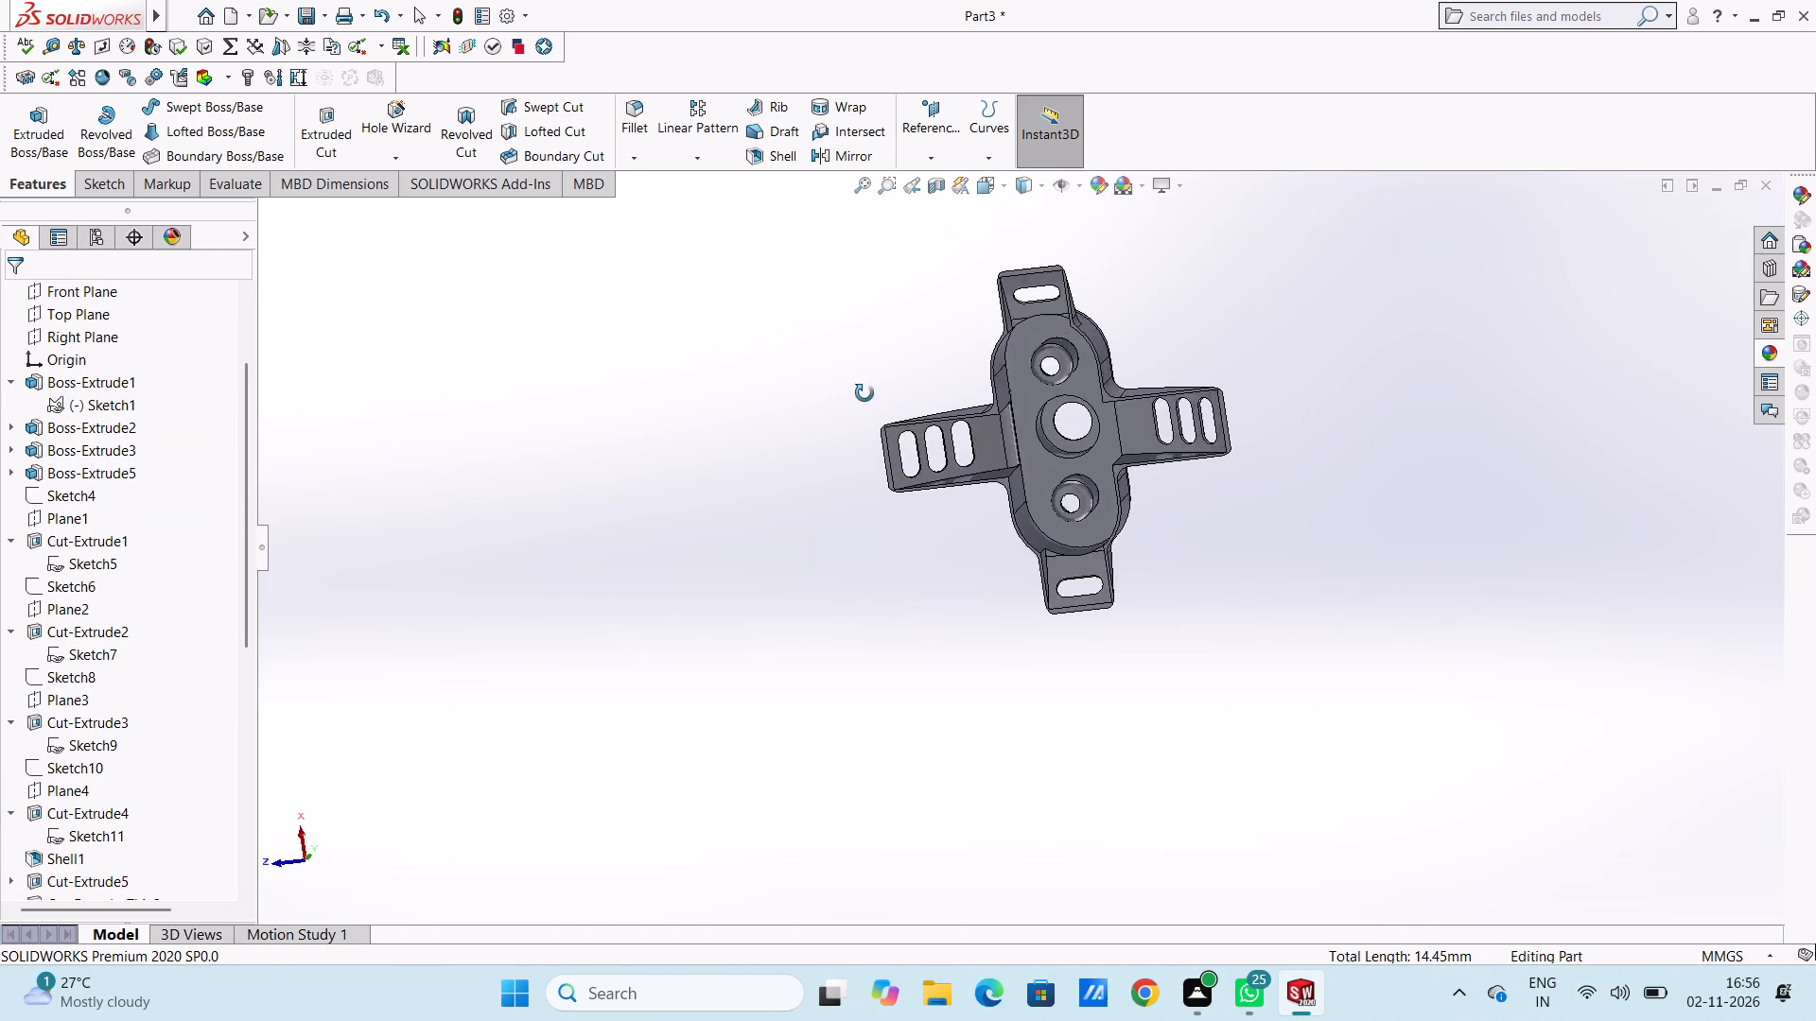
middle_click_drag(864, 393, 820, 448)
scroll(1047, 429, "down", 6)
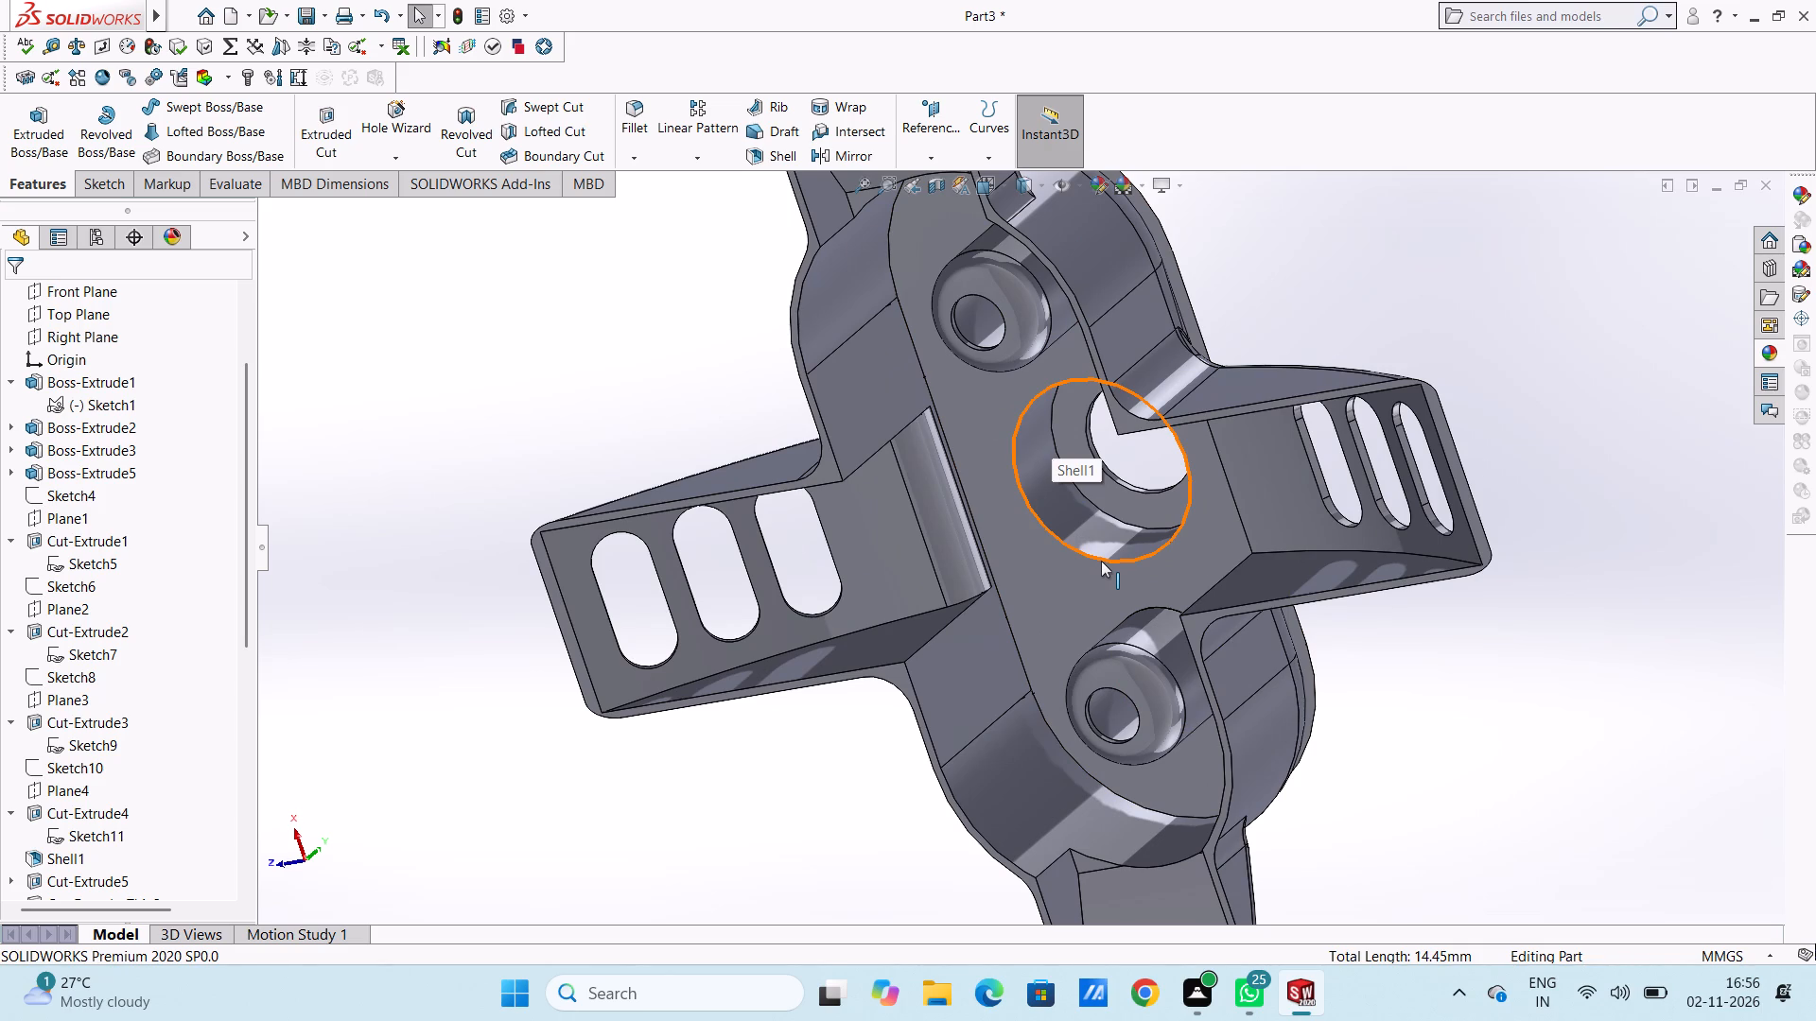
middle_click_drag(1026, 620, 1064, 646)
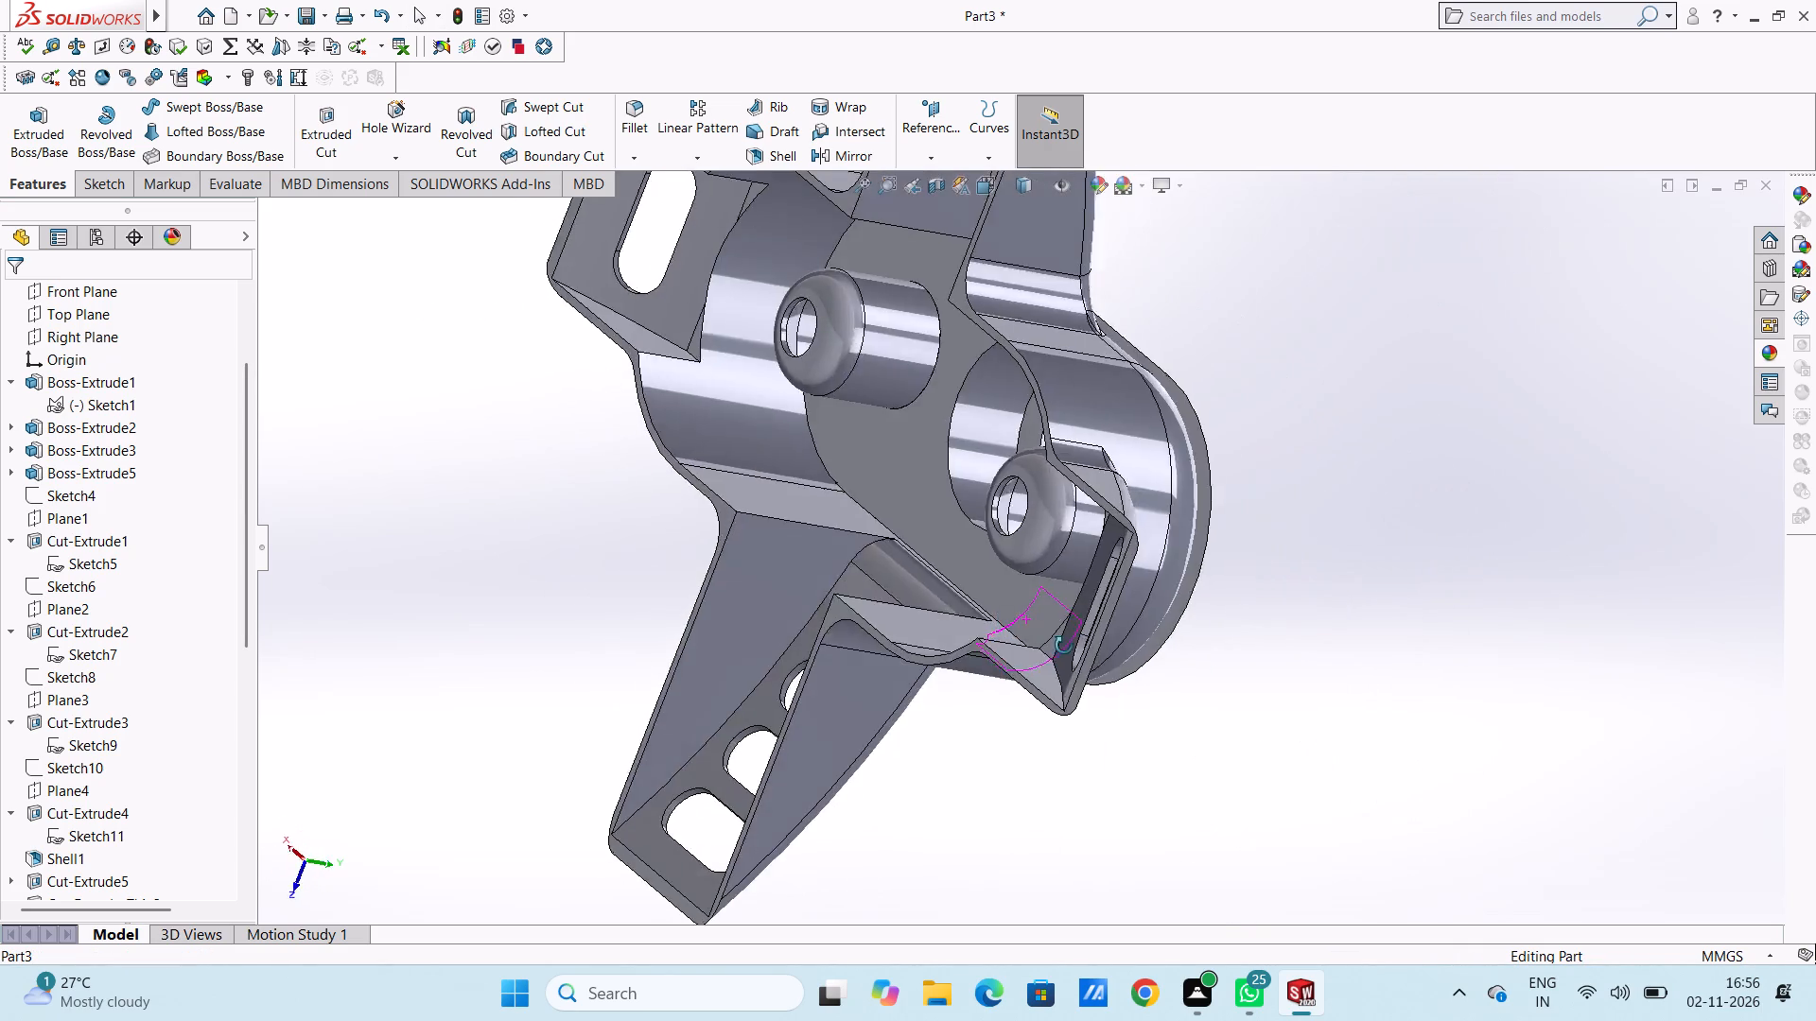
middle_click_drag(1064, 646, 1074, 653)
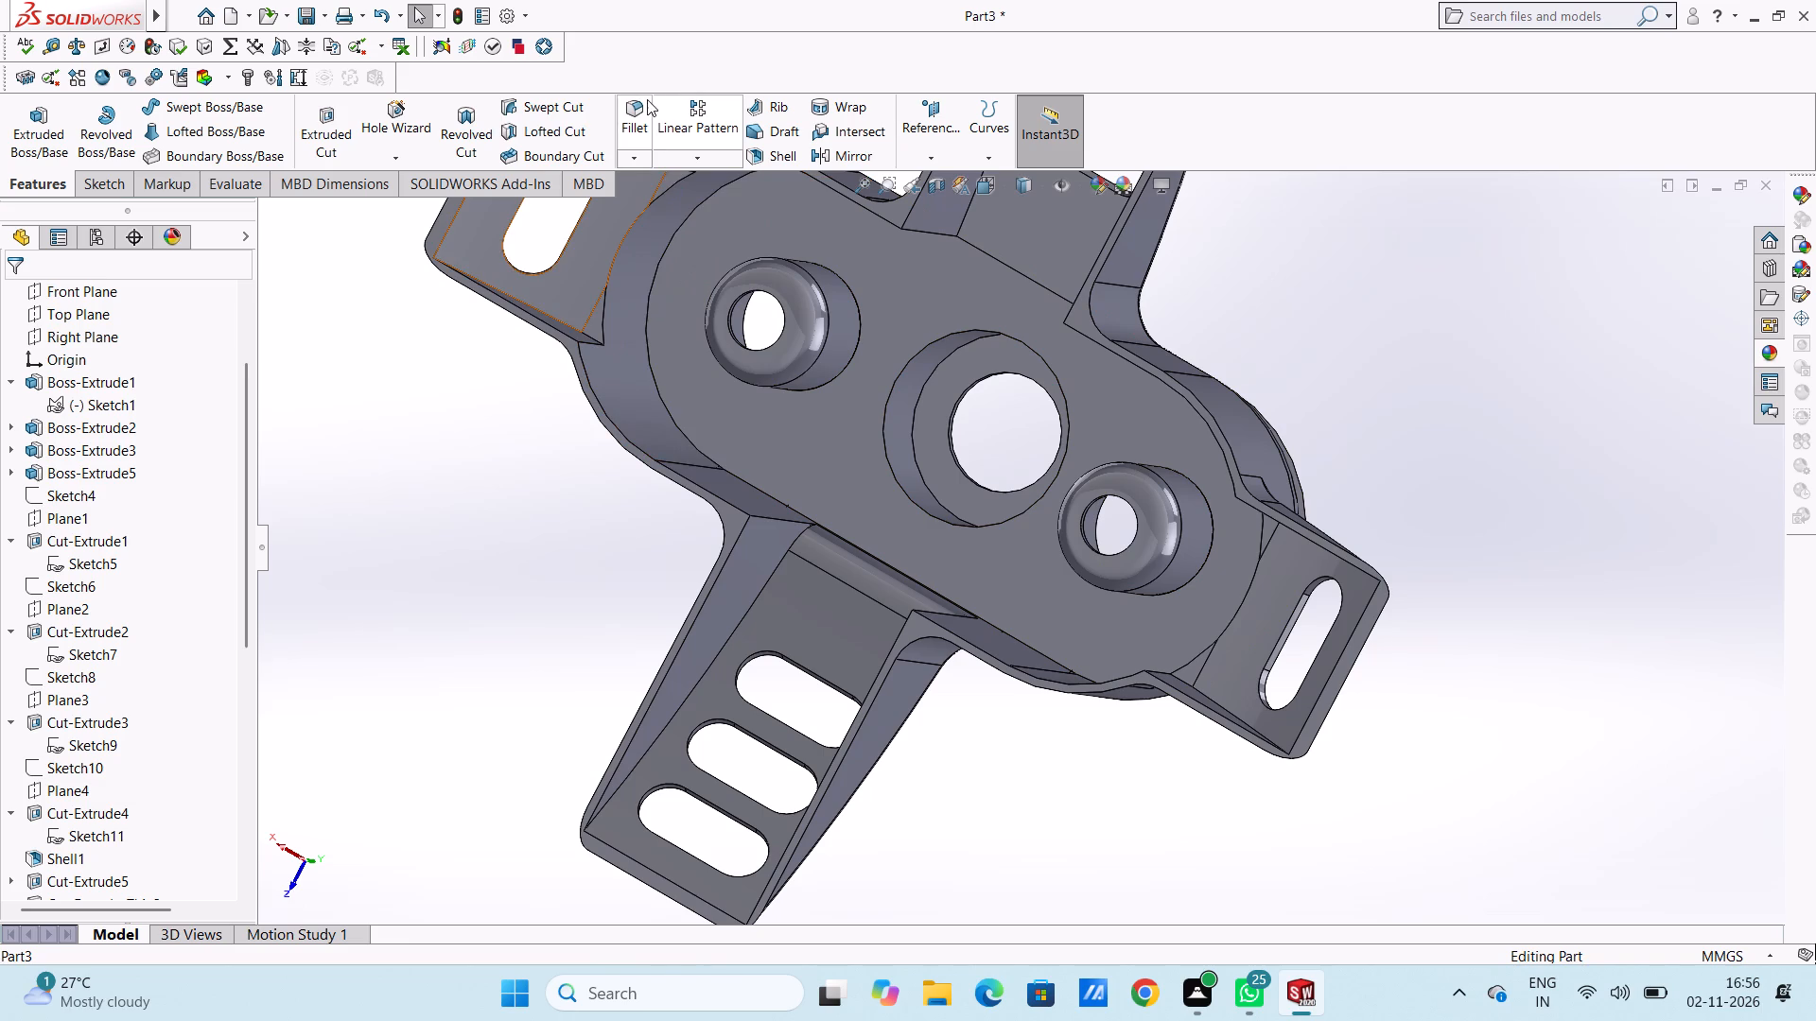
left_click(631, 112)
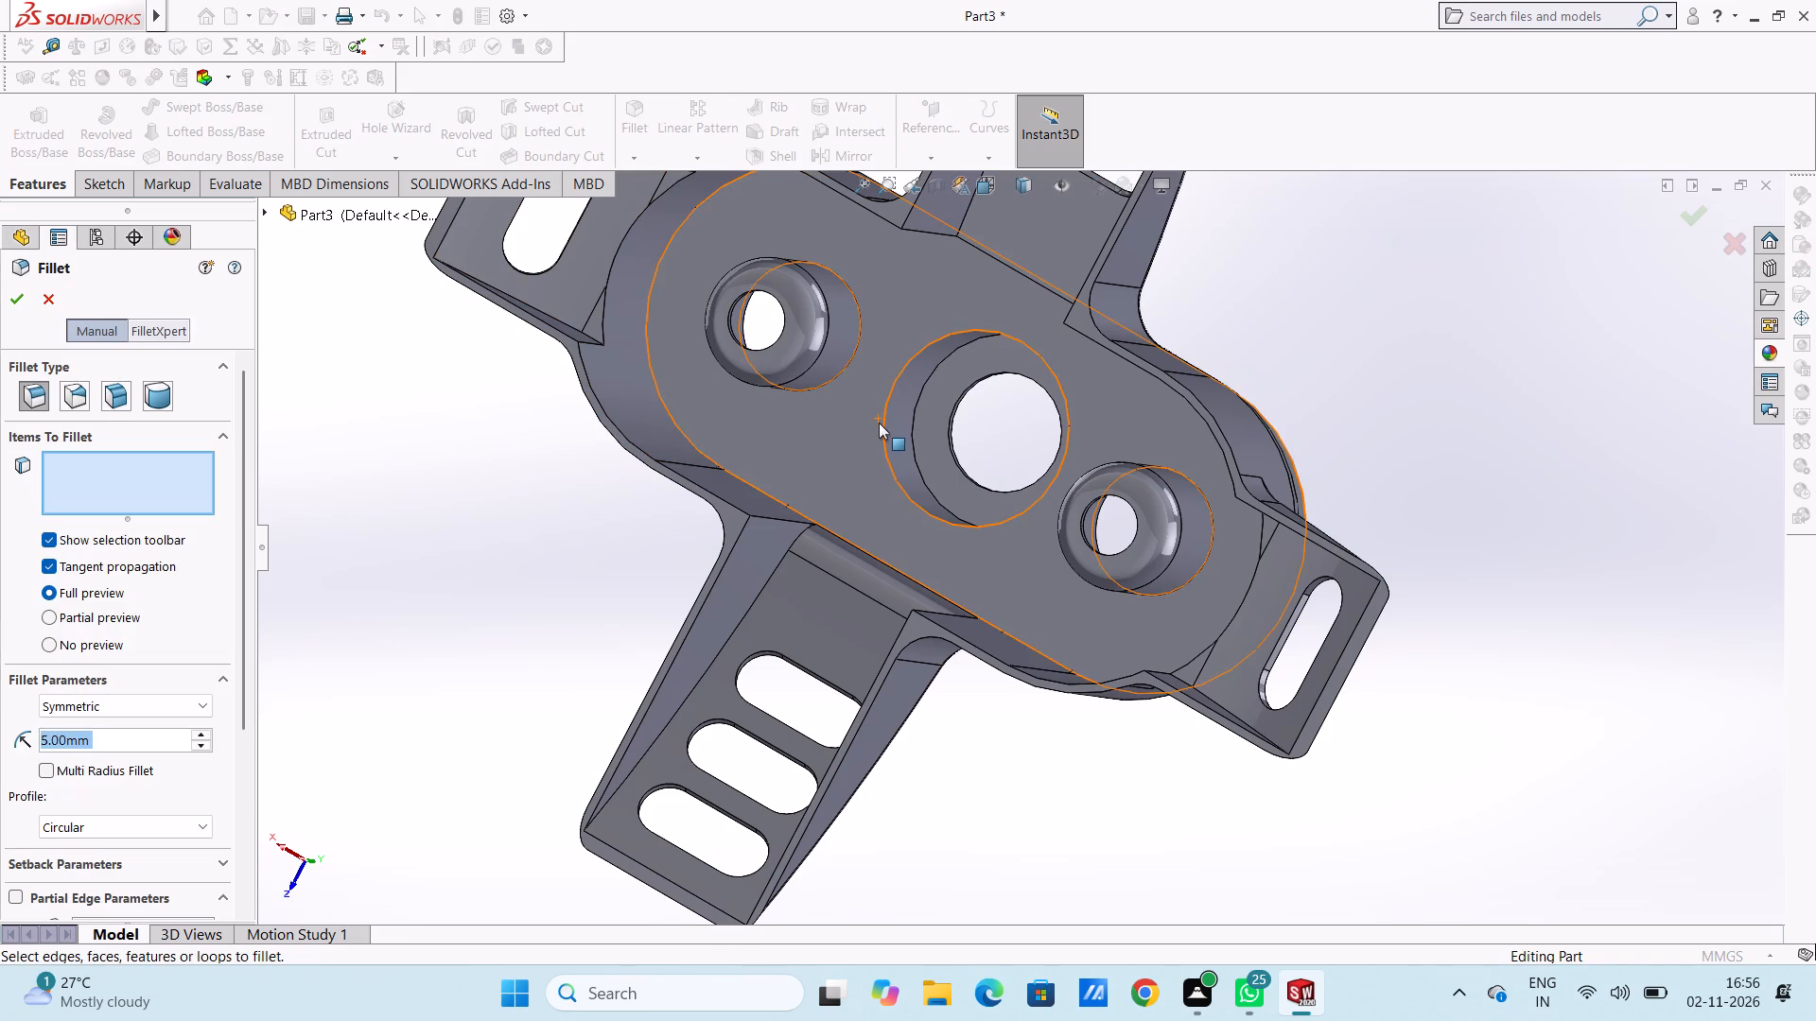
left_click(882, 429)
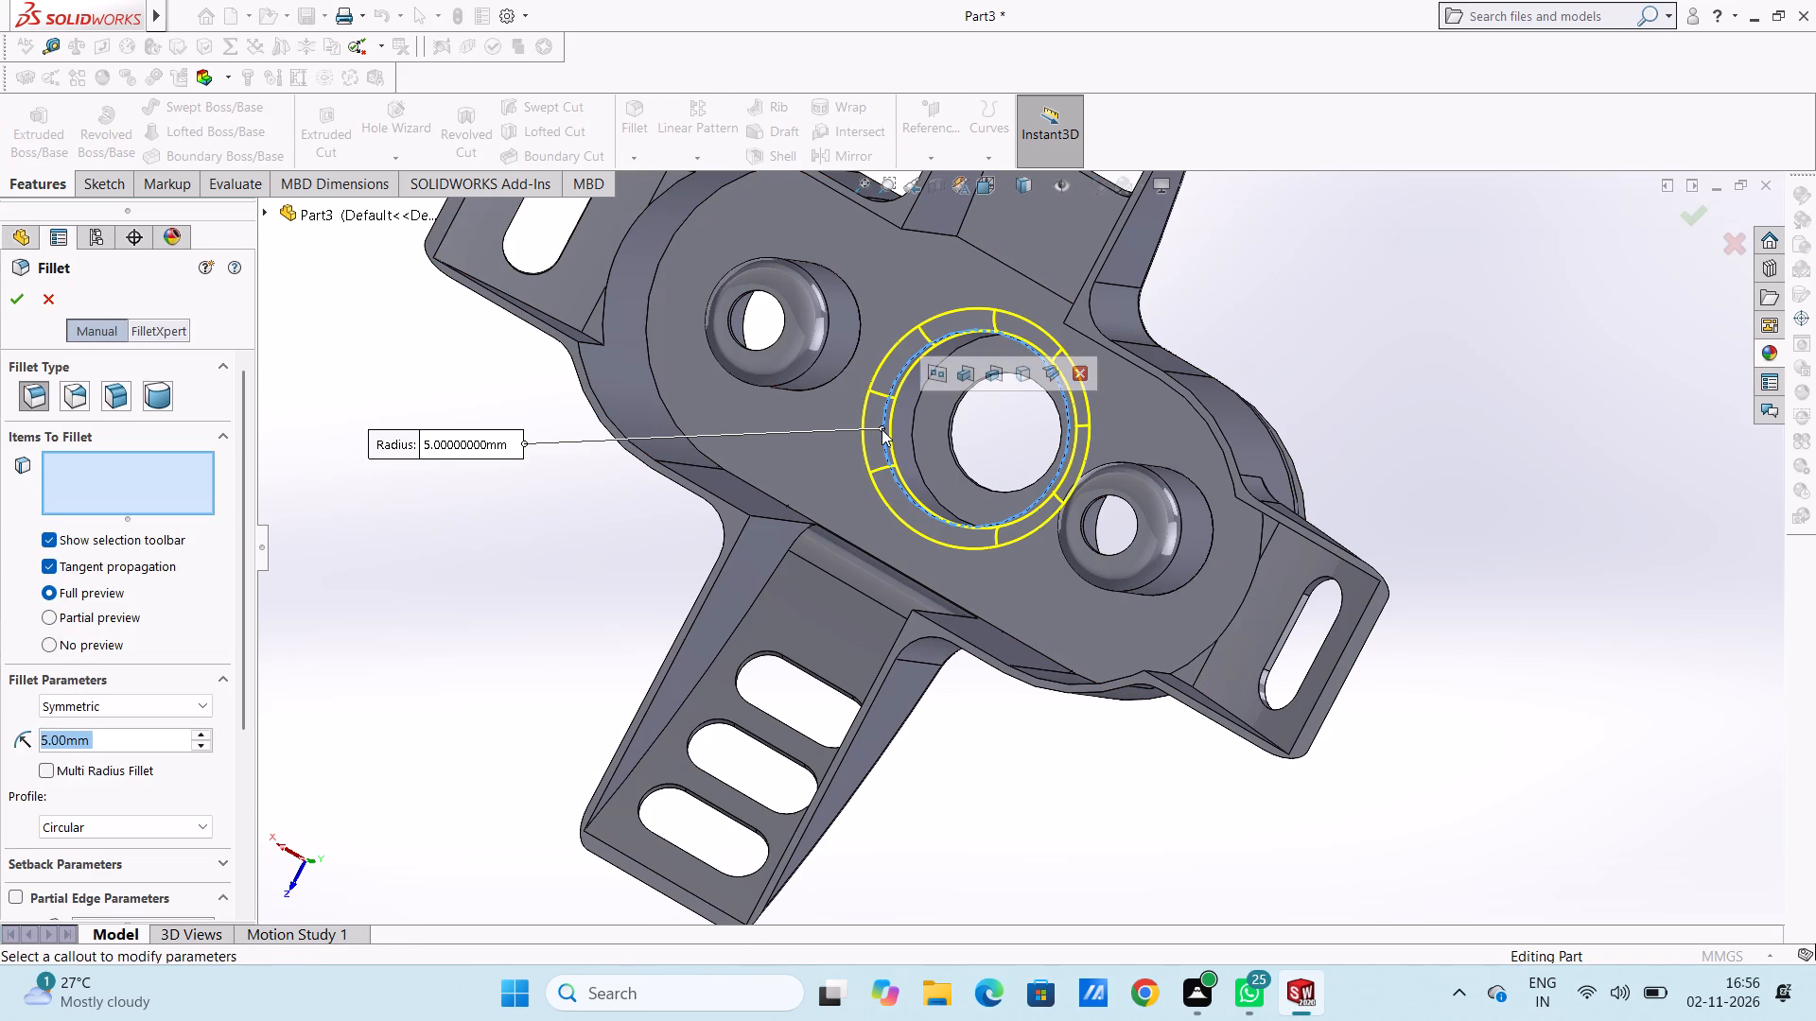
type("15")
key("Return")
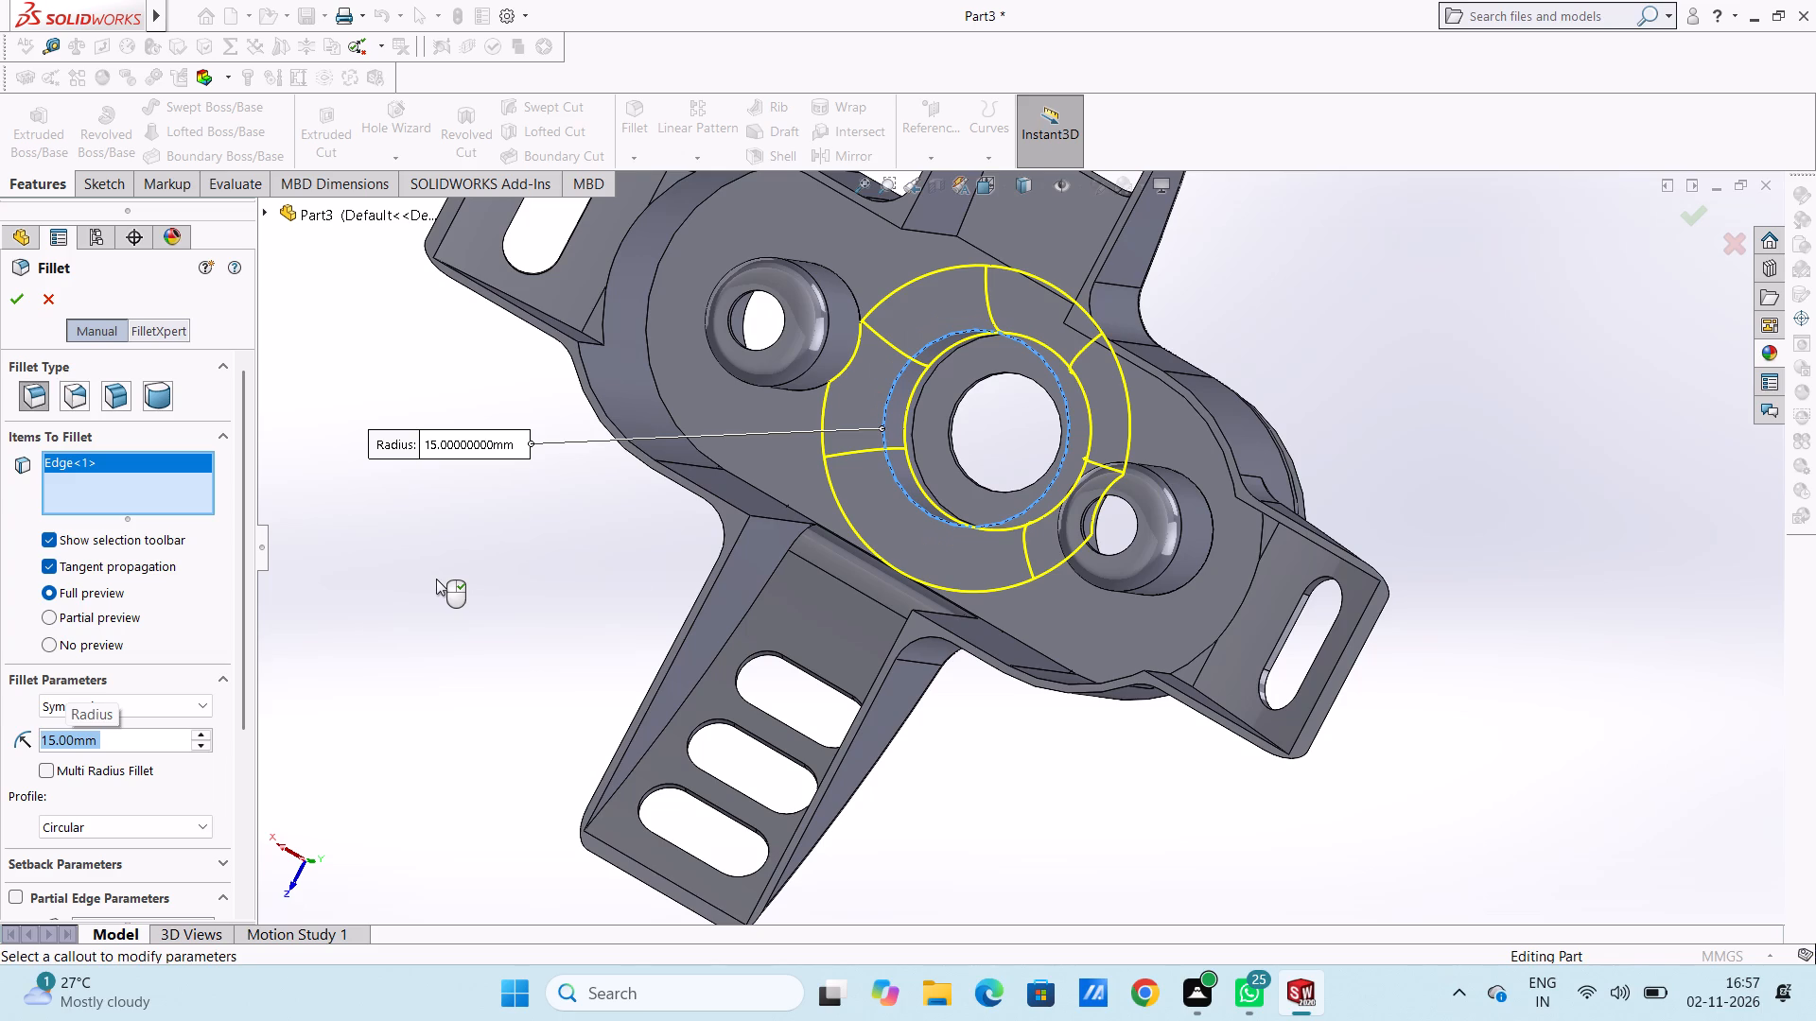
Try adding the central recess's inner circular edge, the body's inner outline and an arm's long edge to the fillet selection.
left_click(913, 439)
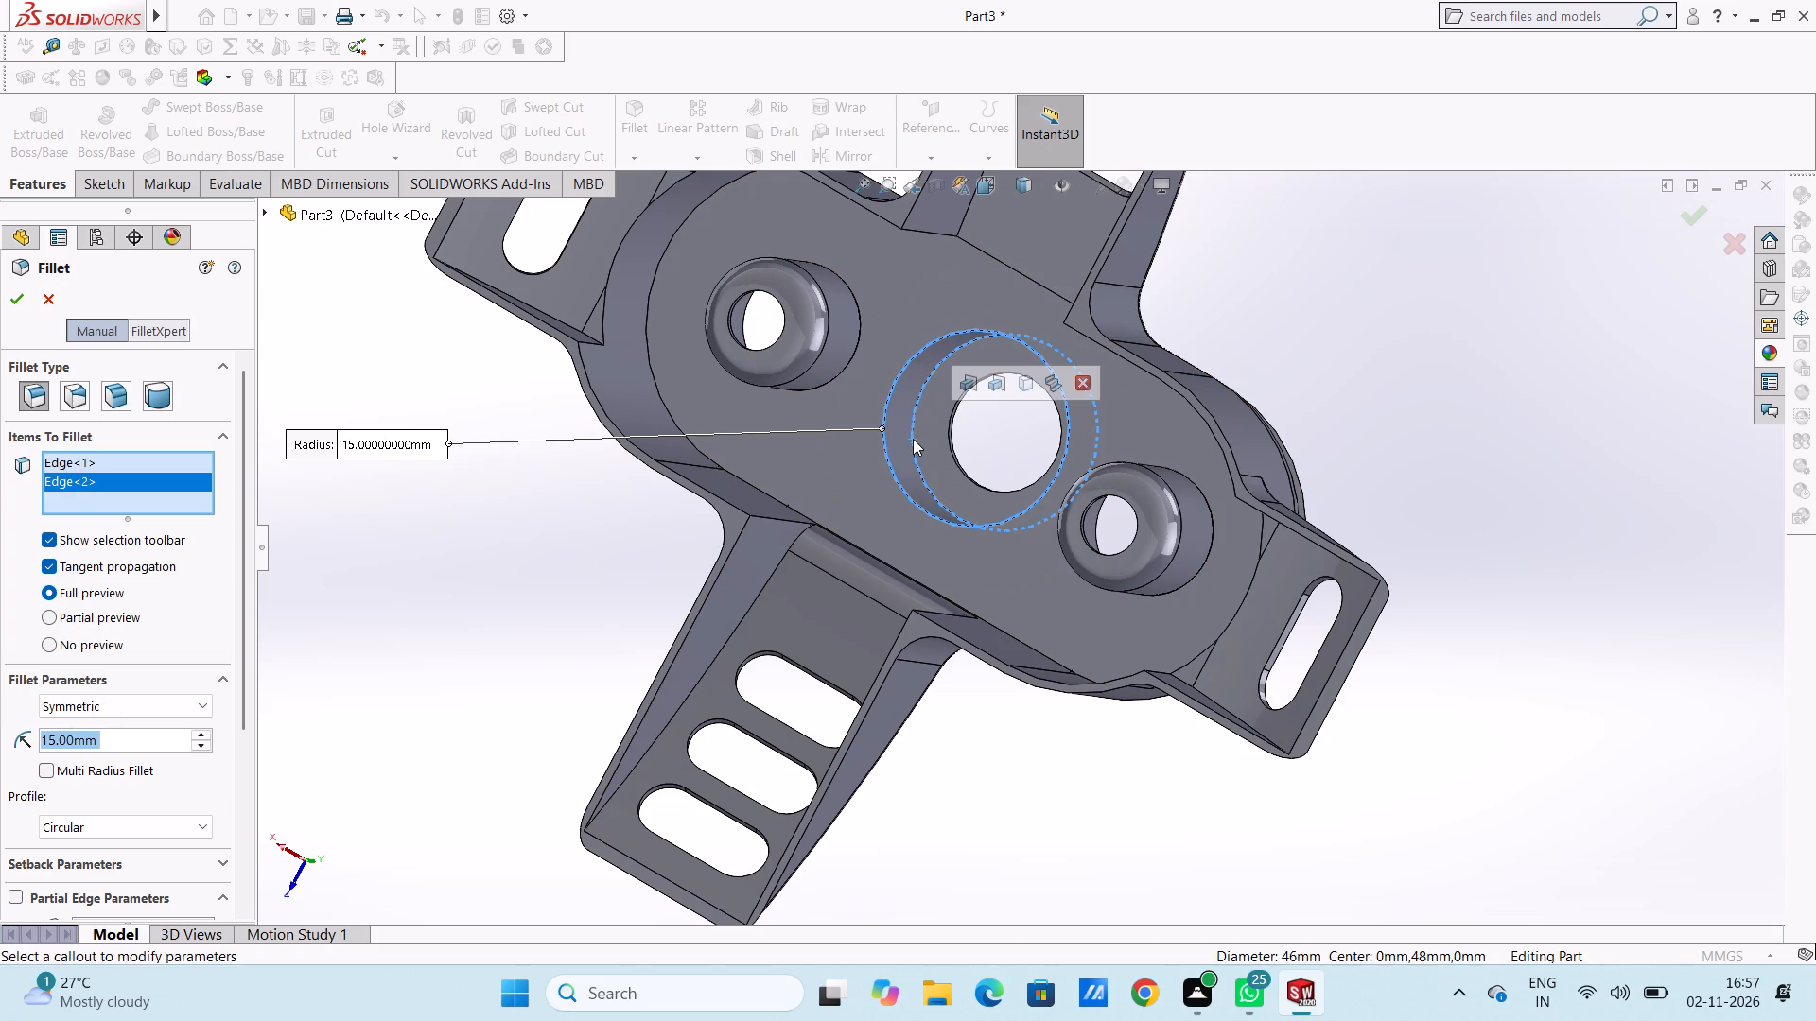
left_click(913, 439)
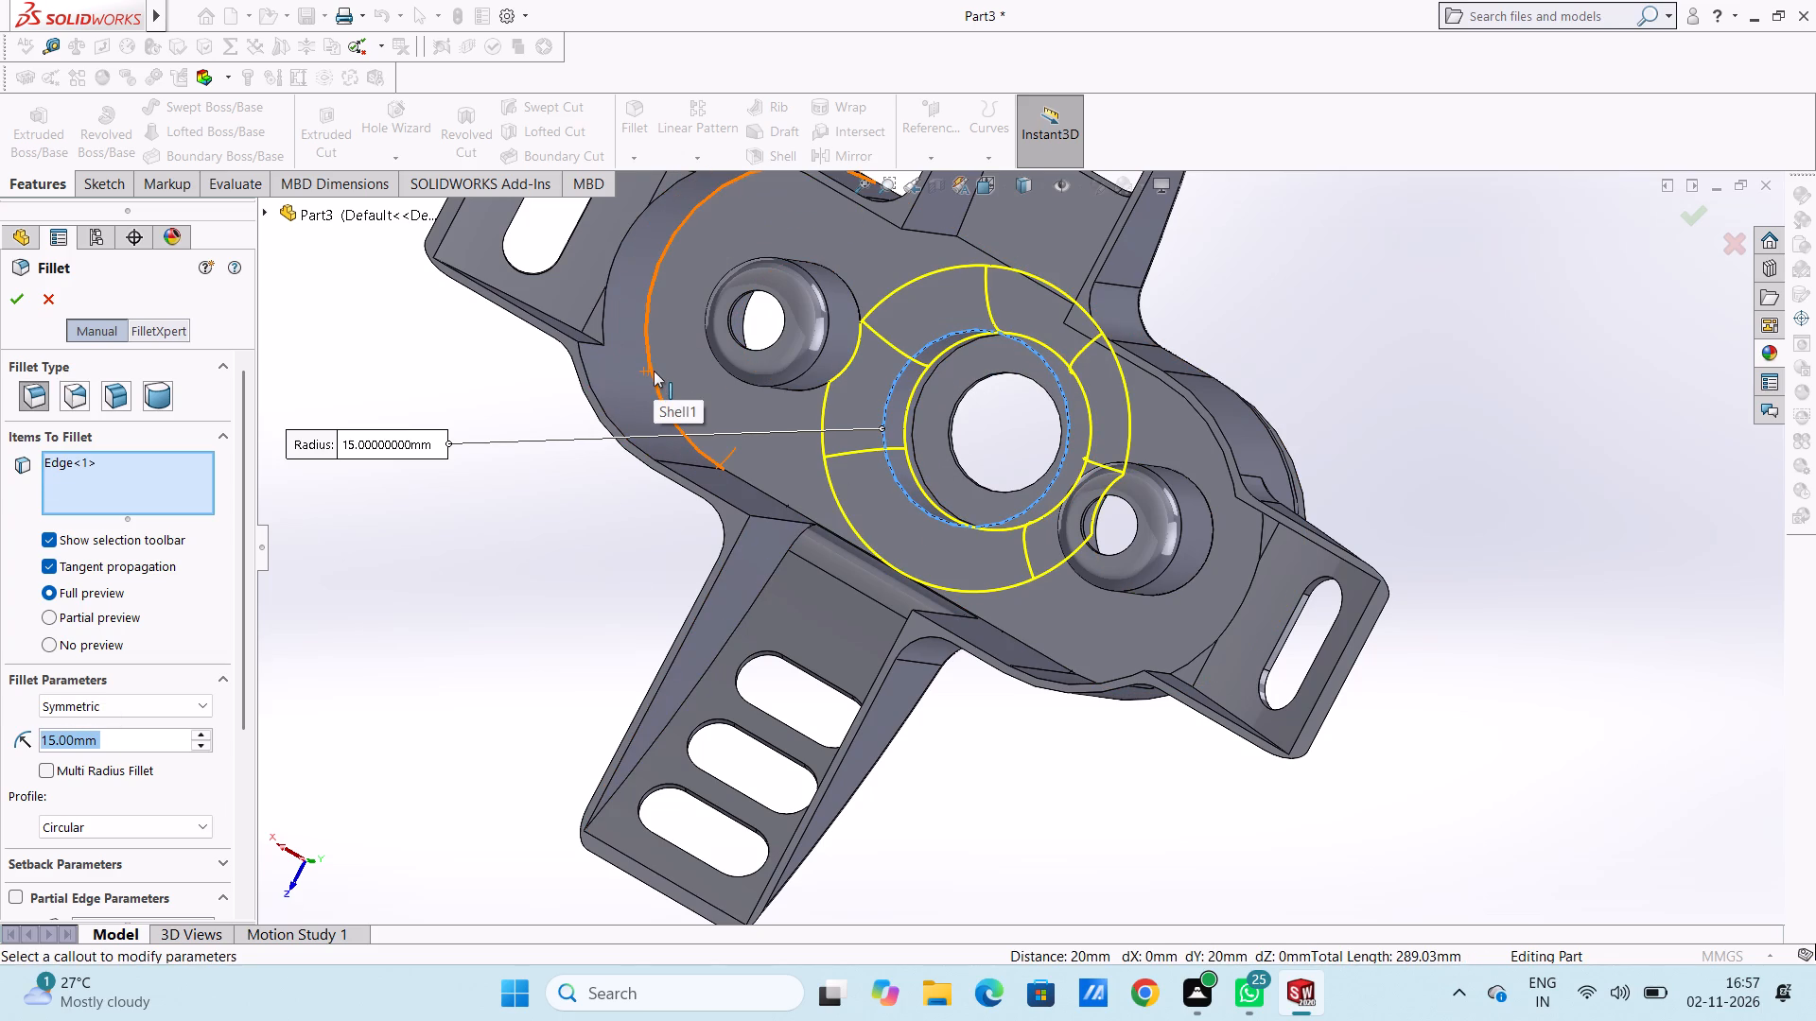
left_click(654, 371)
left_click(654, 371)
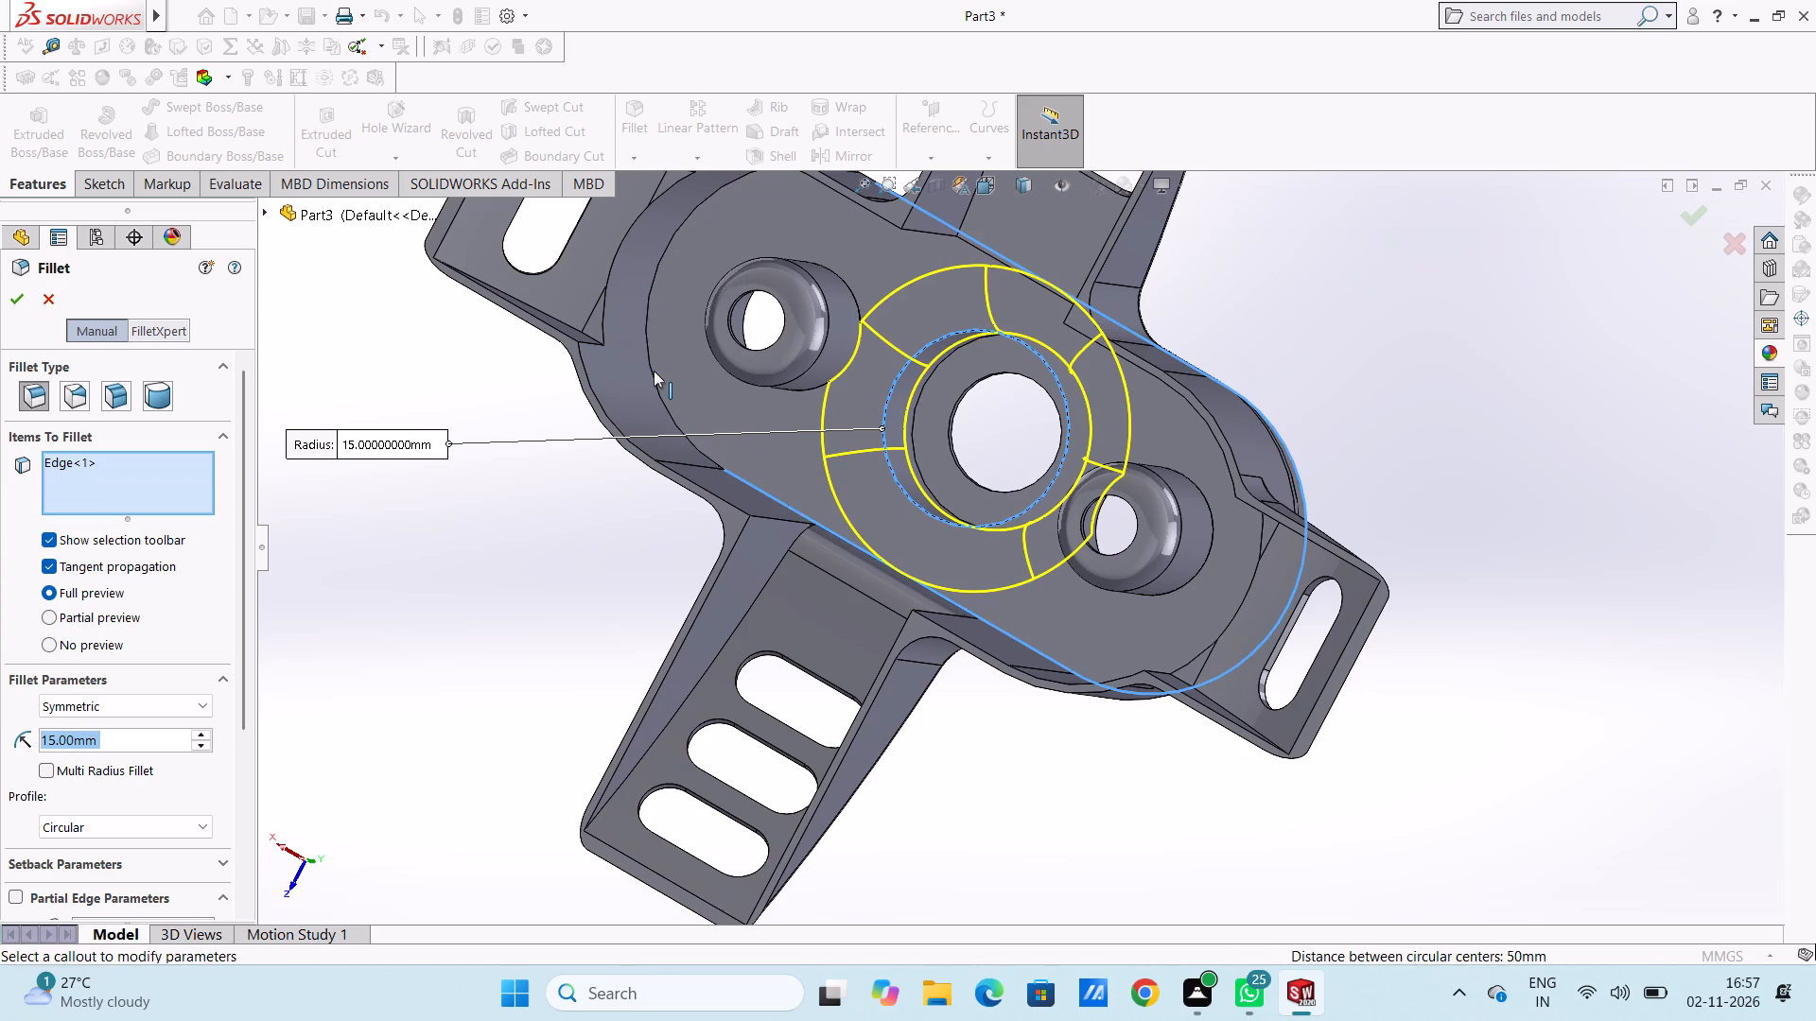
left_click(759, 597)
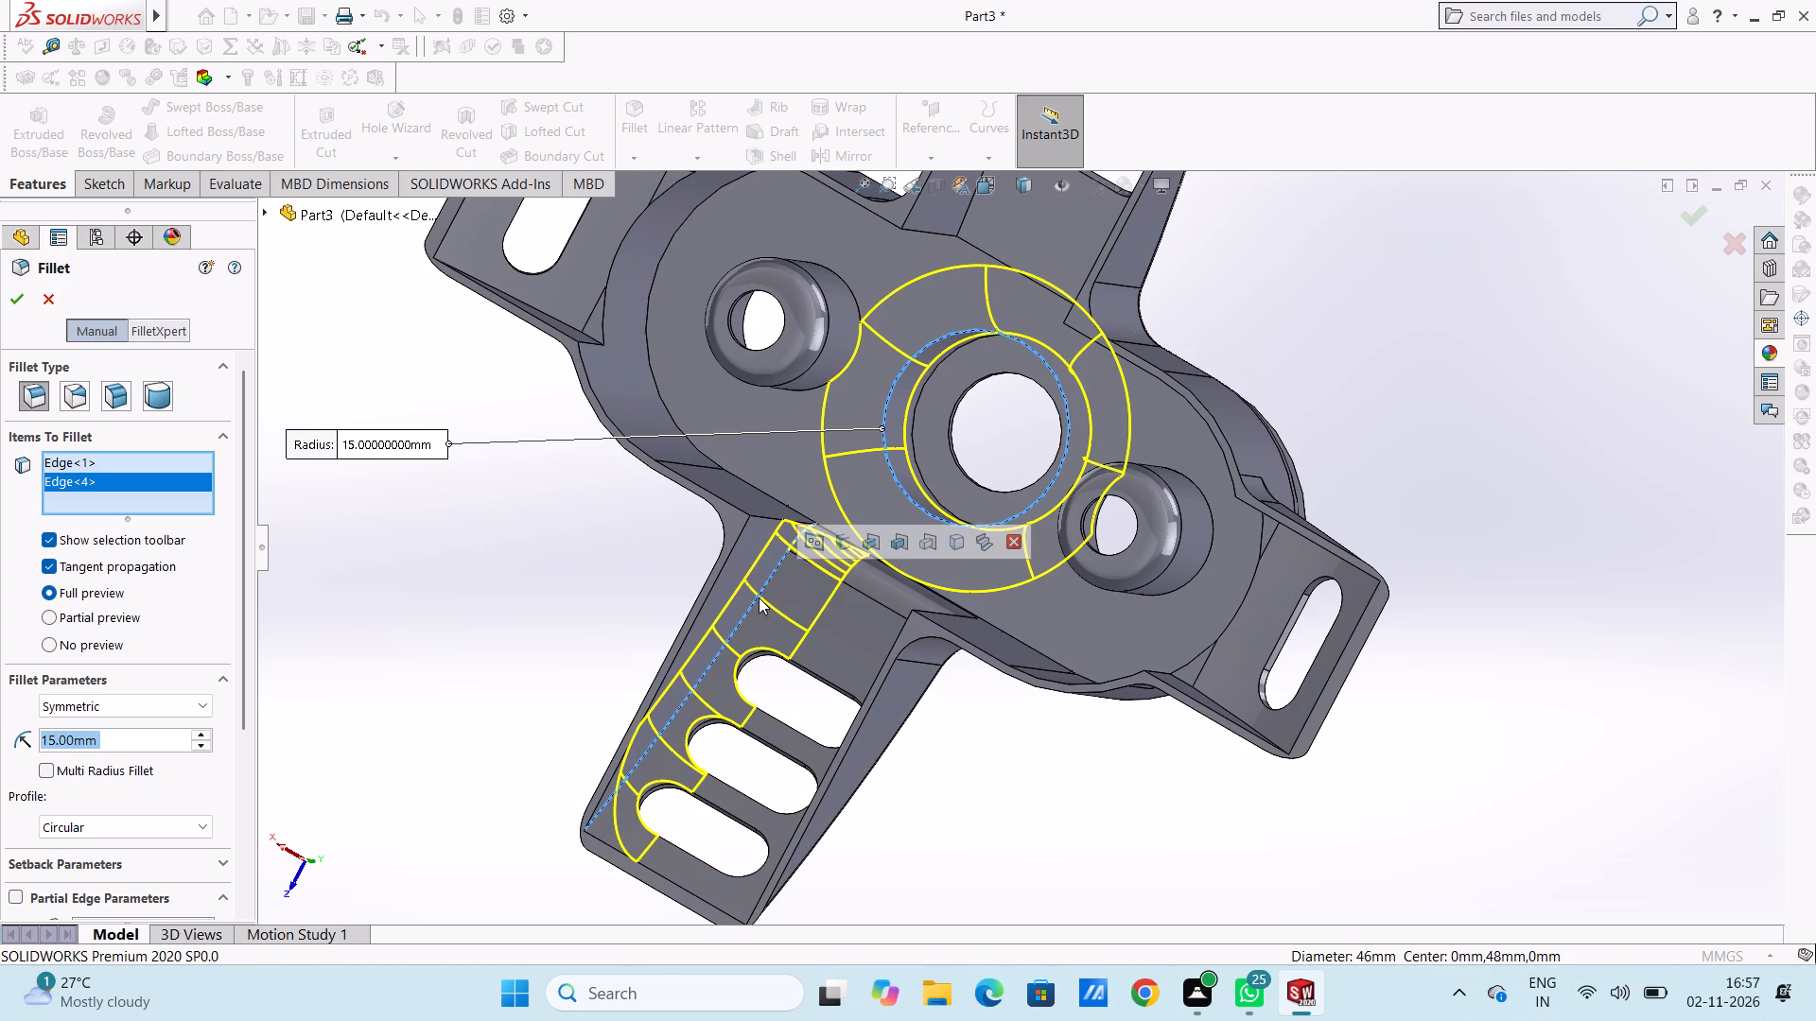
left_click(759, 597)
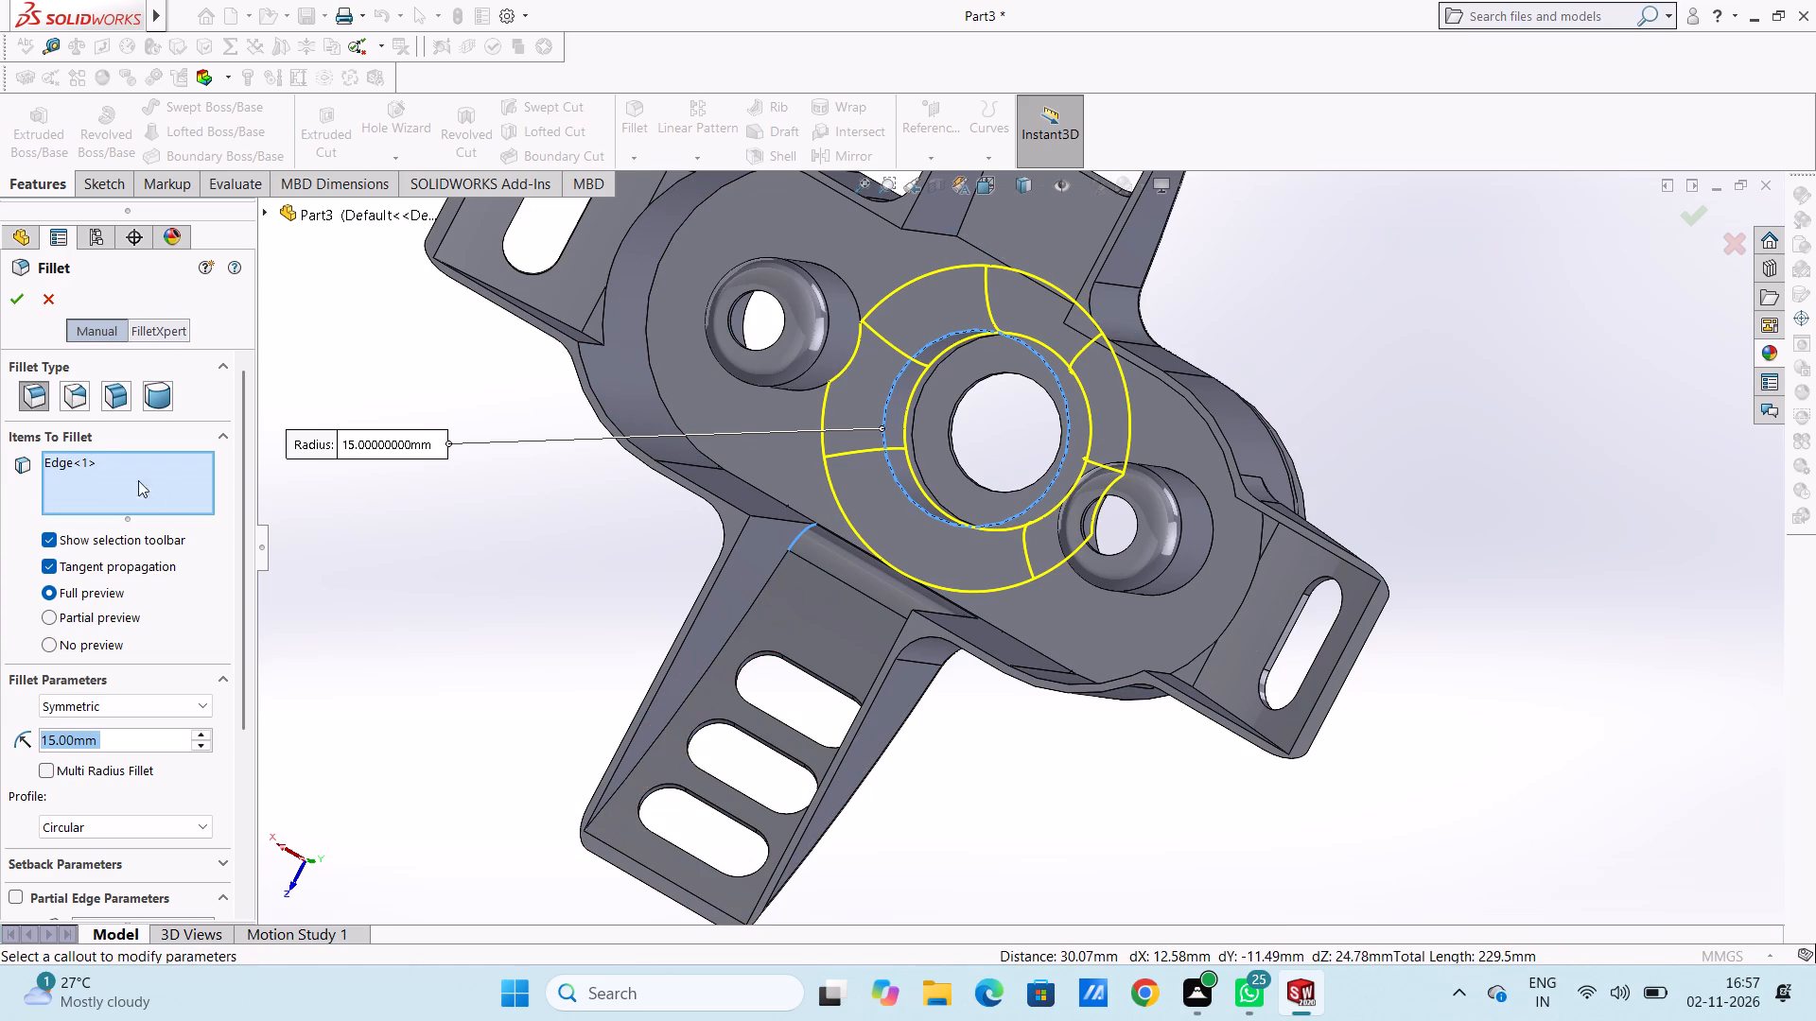
Apply the 15 mm fillet to the central hollow's circular edge.
left_click(14, 302)
Start a 10 mm fillet on the two long inner edges of one triple-slotted arm's underside.
scroll(619, 460, "up", 3)
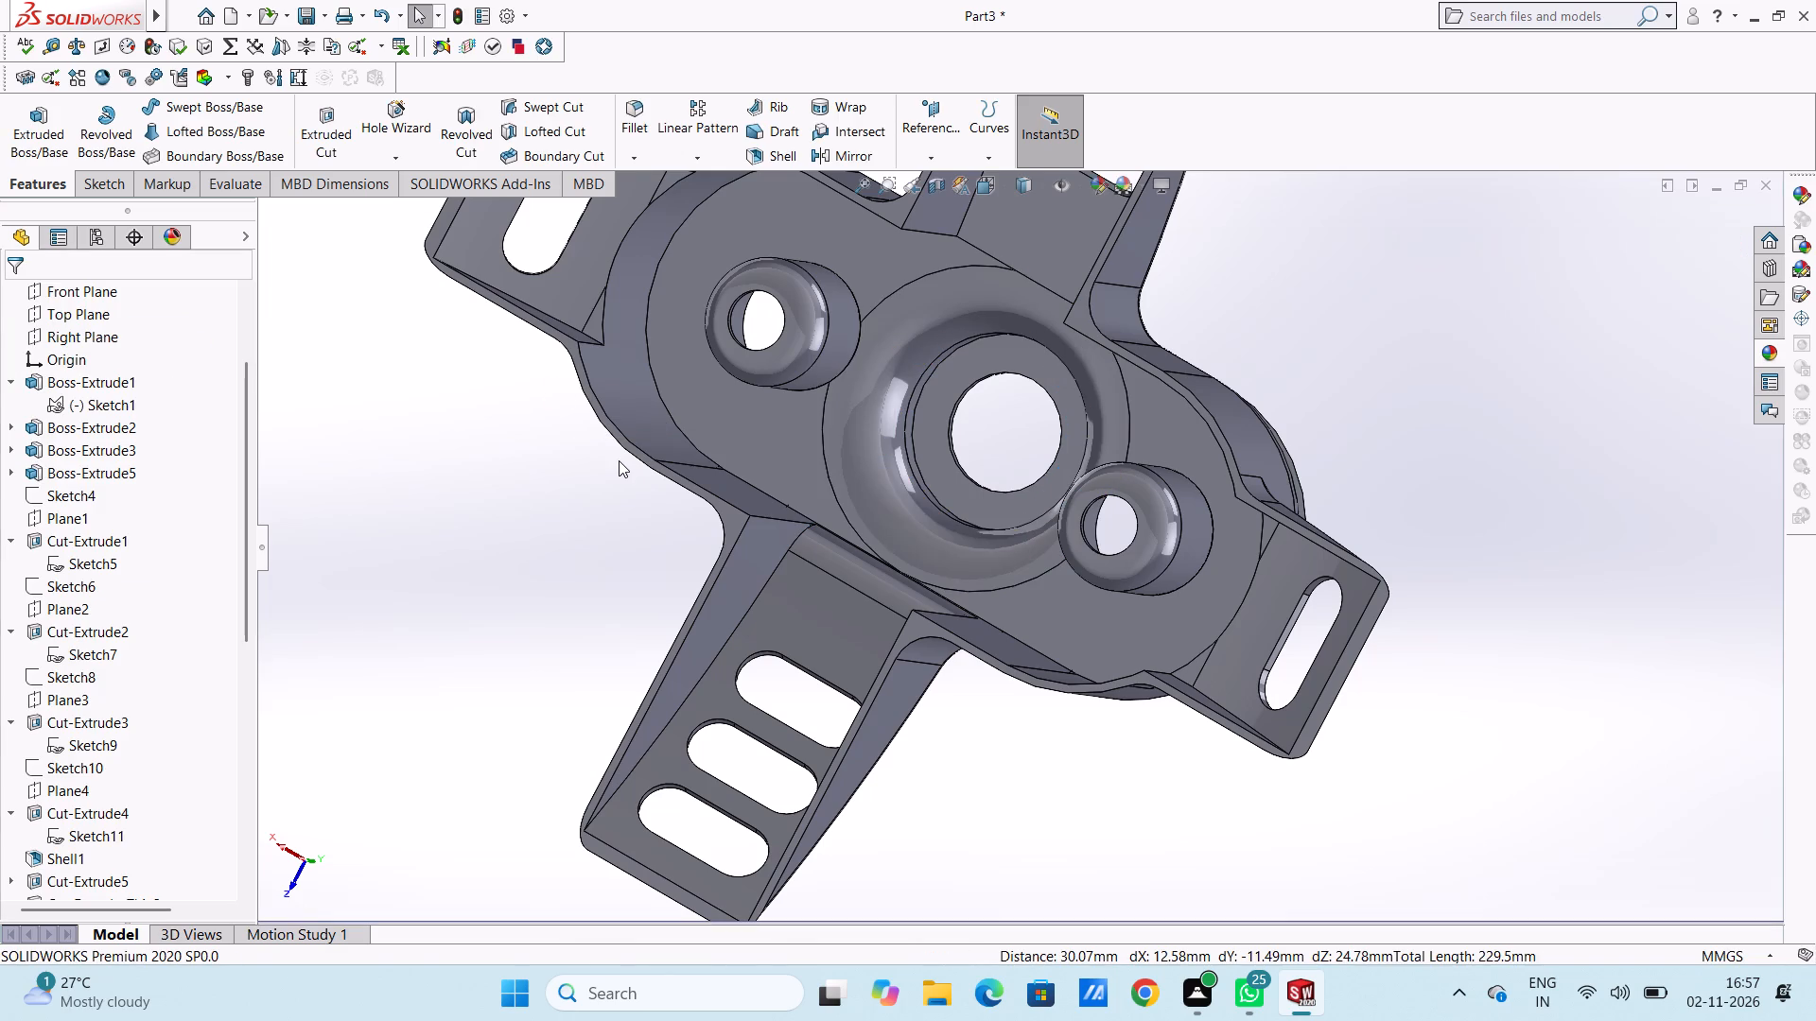
middle_click_drag(634, 480, 618, 440)
left_click(641, 130)
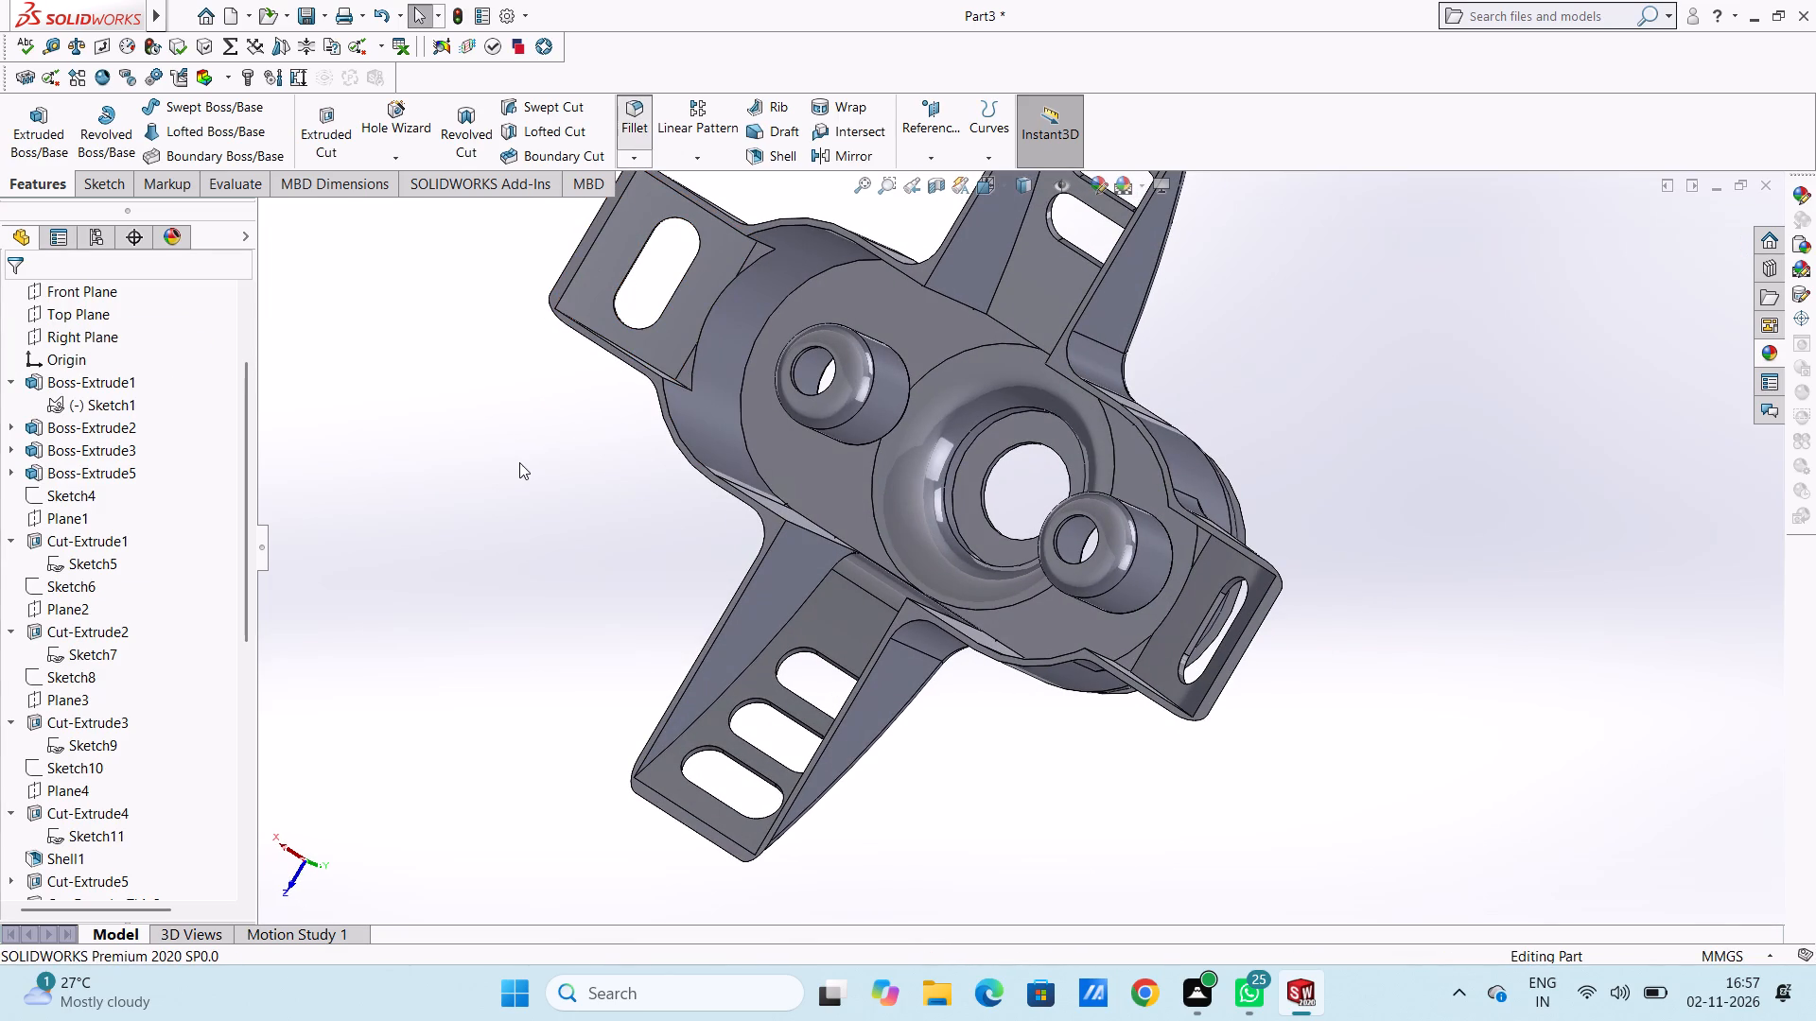
type("10")
key("Return")
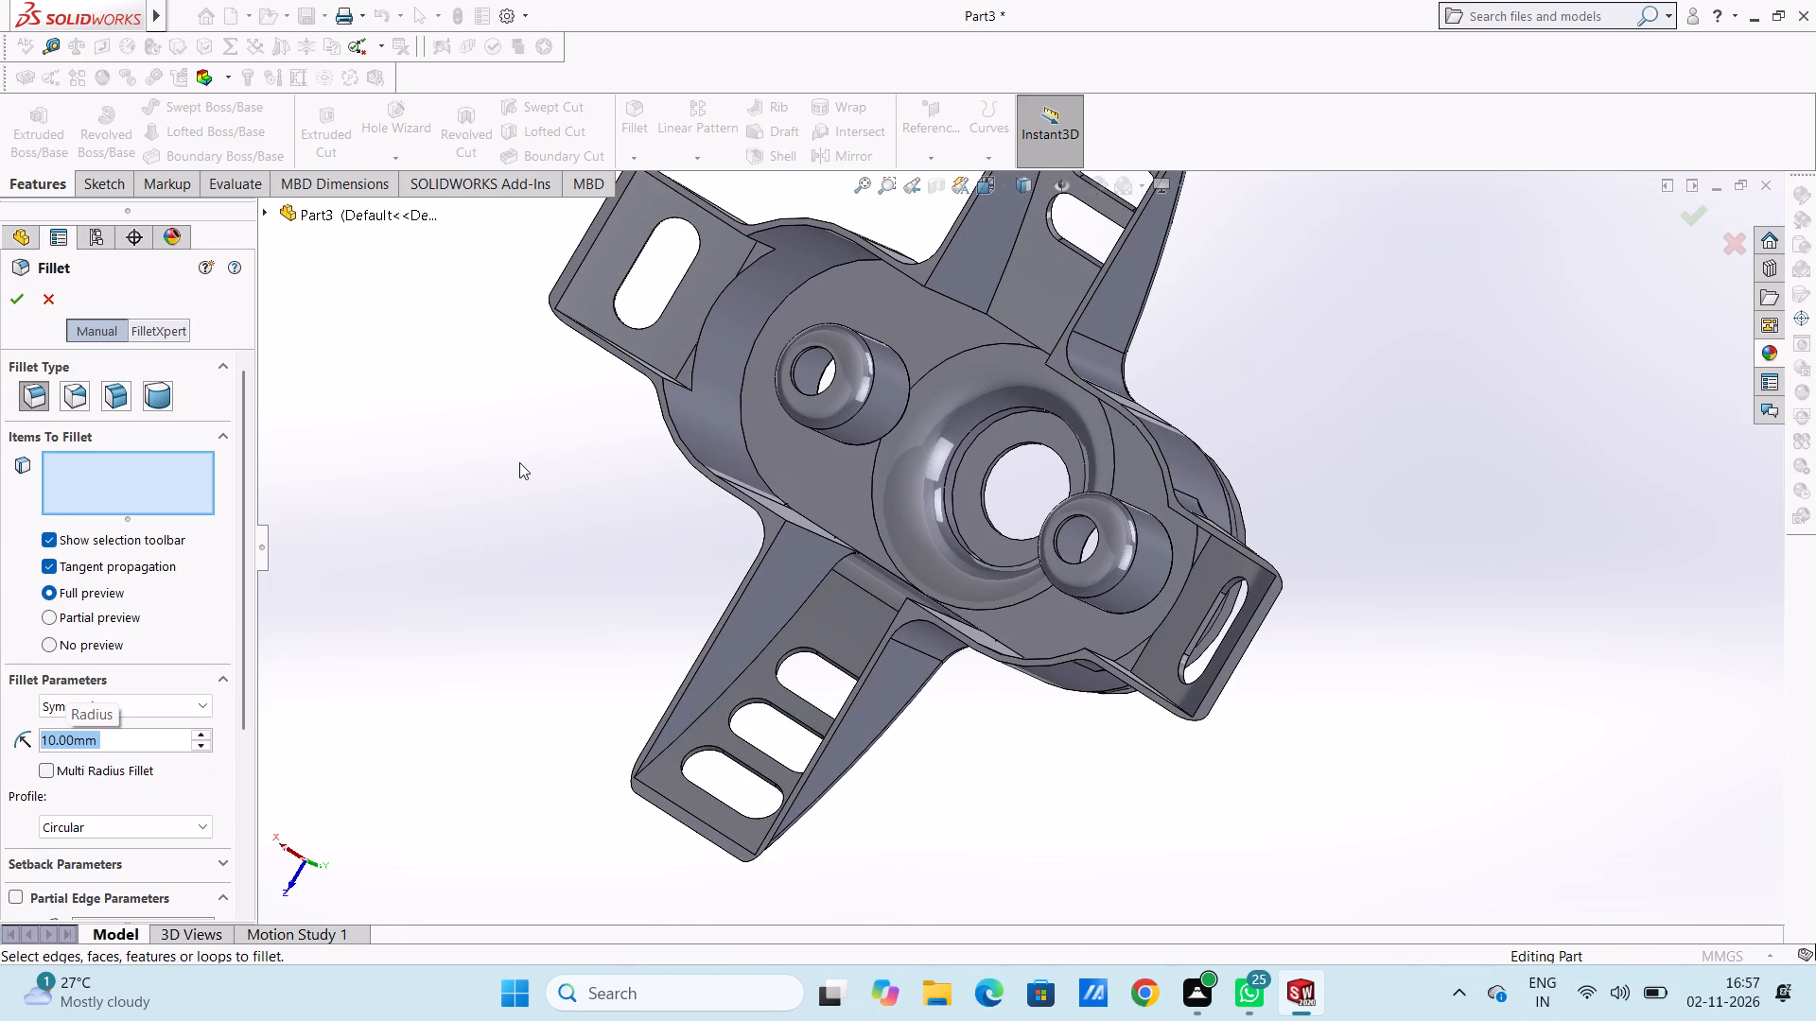
left_click(772, 644)
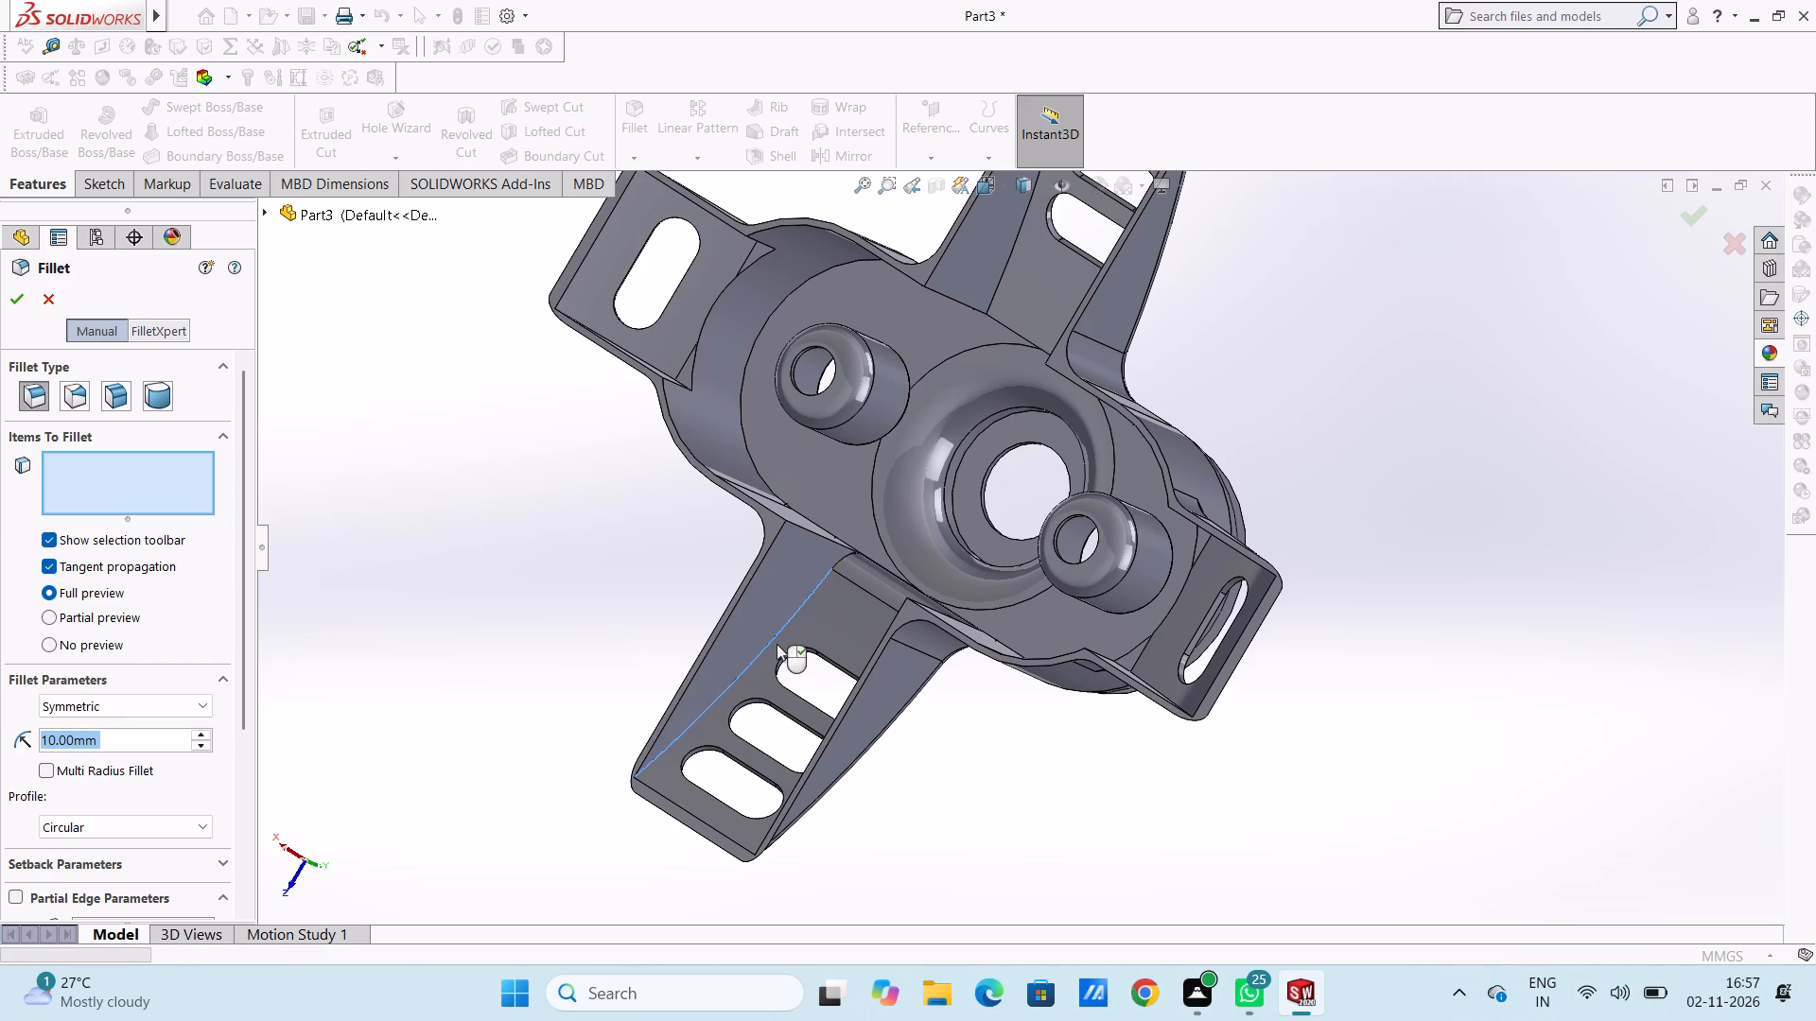
left_click(742, 420)
left_click(742, 420)
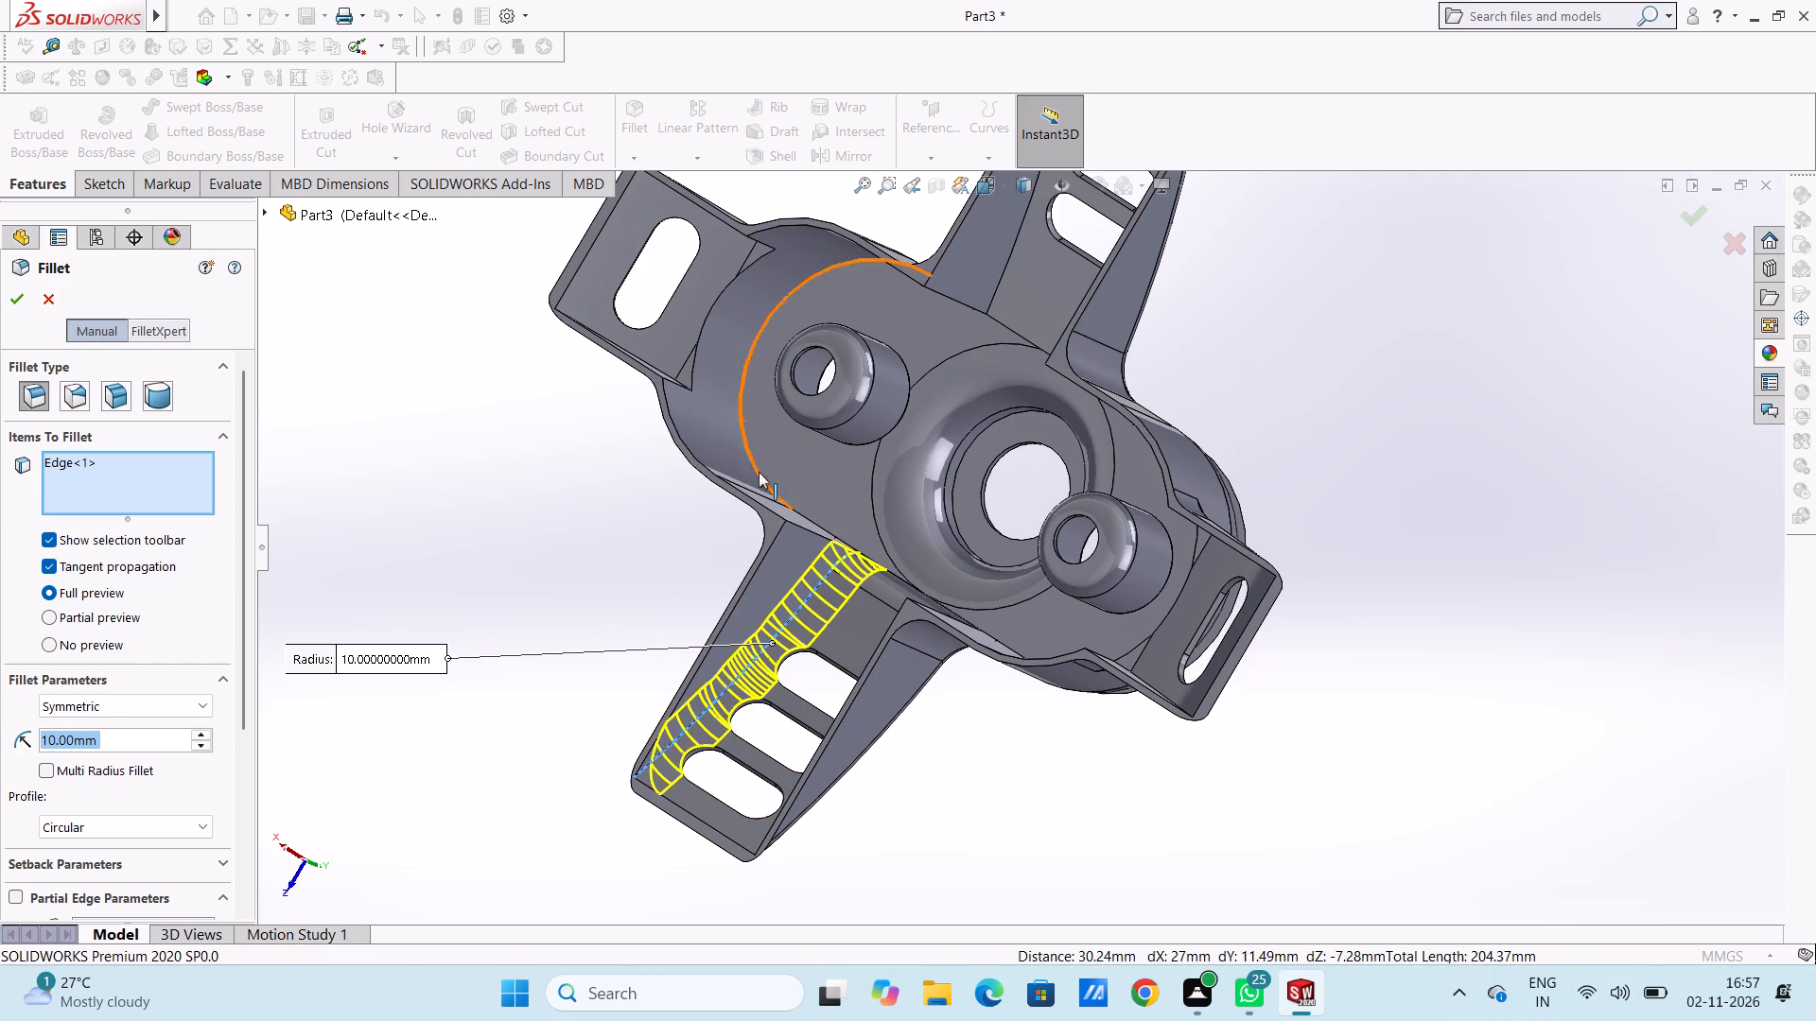
middle_click_drag(832, 555, 934, 619)
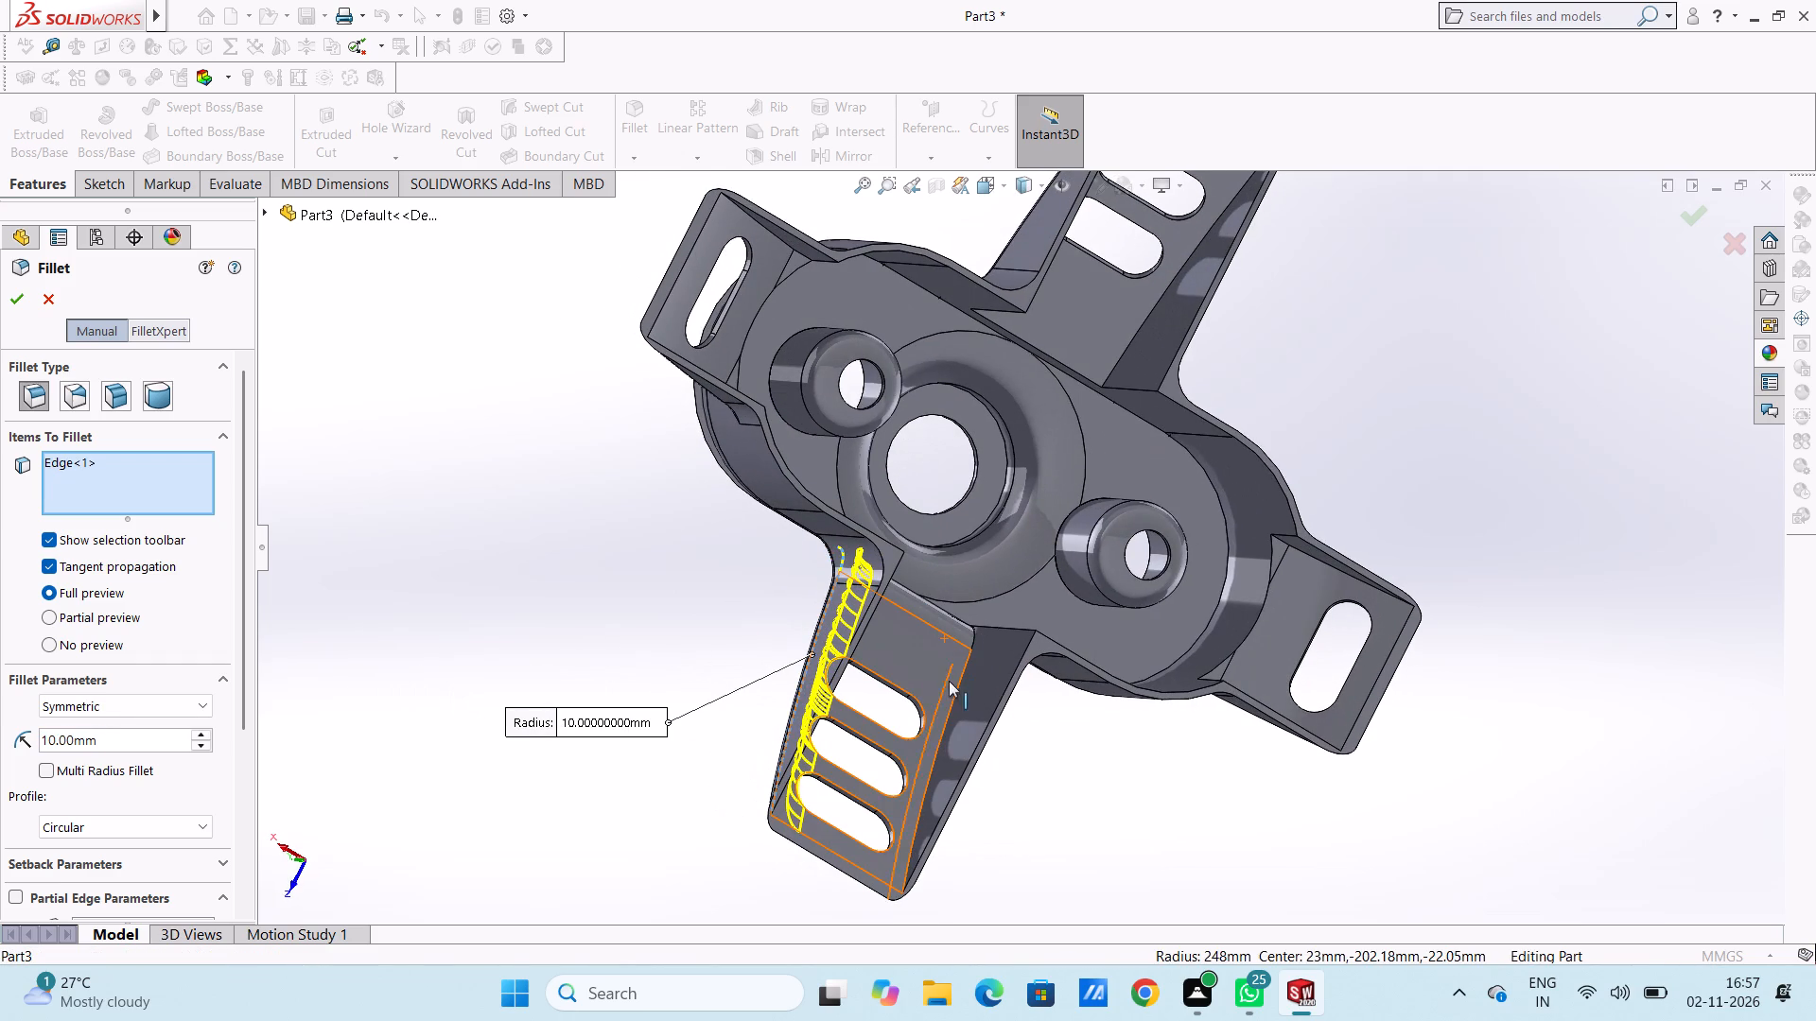
left_click(956, 690)
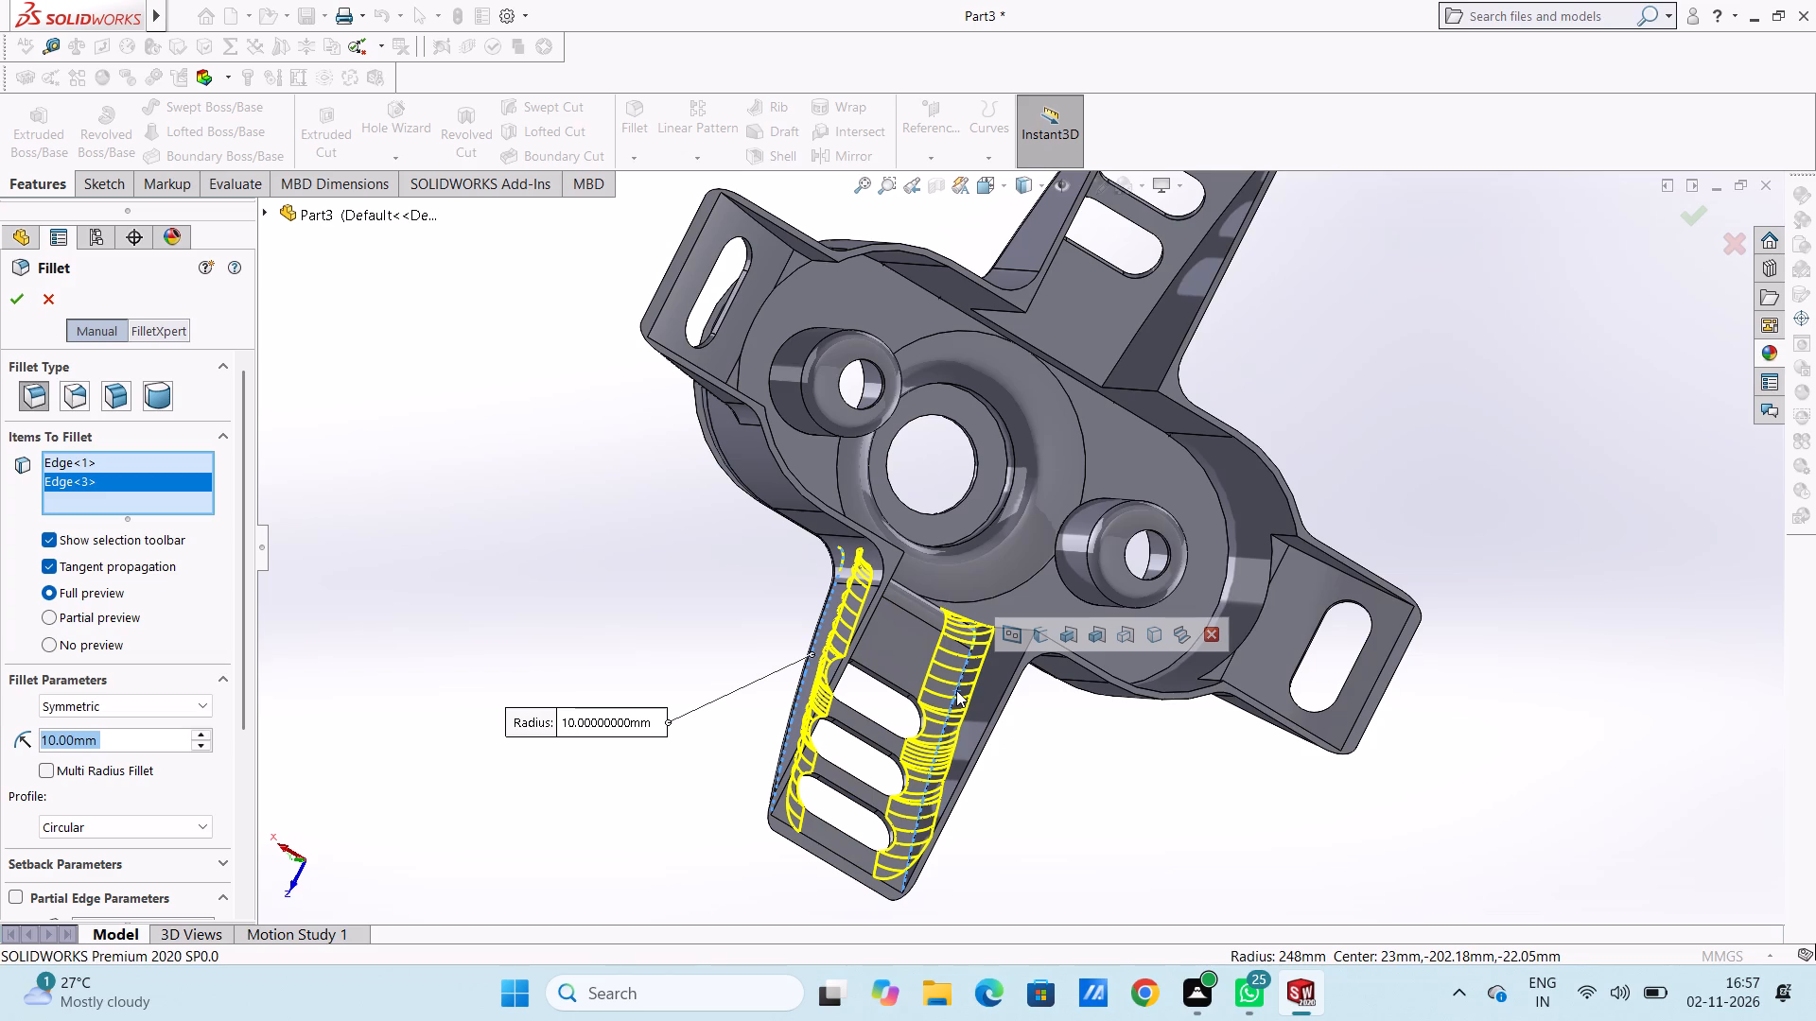
Add the two inner side edges of one single-slot end arm to the fillet selection.
left_click(1360, 581)
middle_click_drag(1336, 667, 1291, 754)
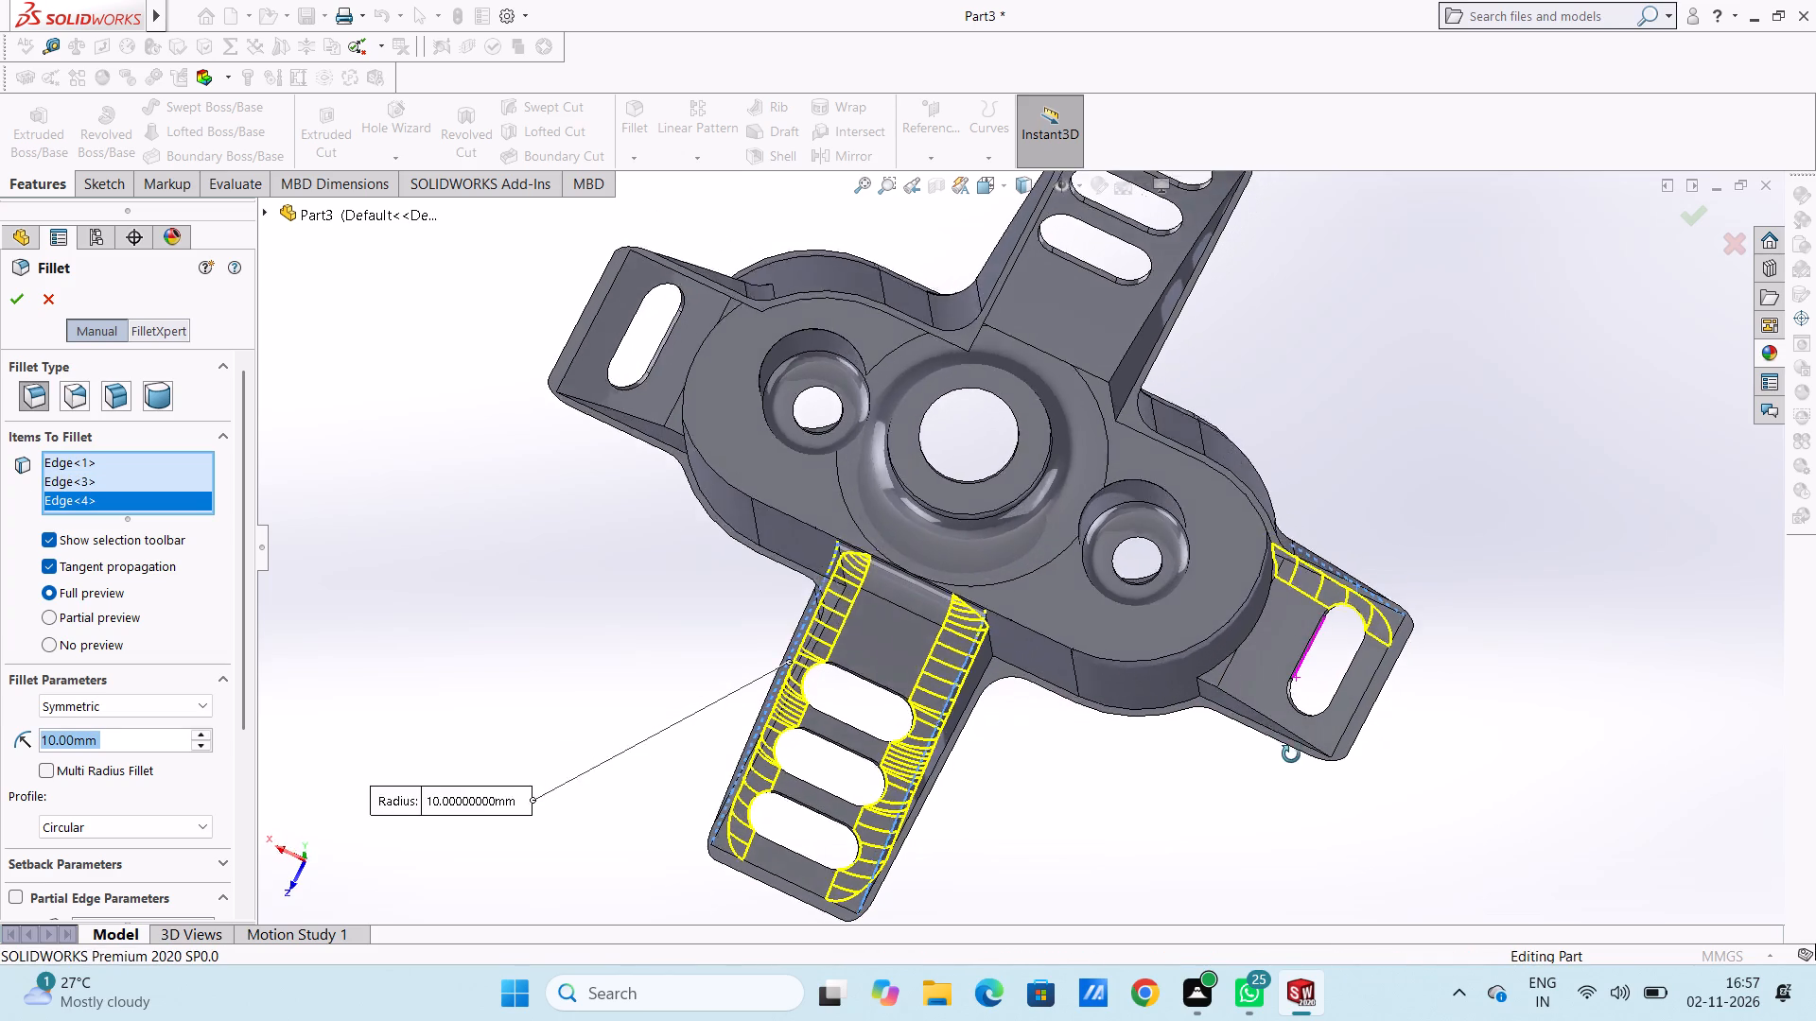
middle_click_drag(1291, 754, 1266, 781)
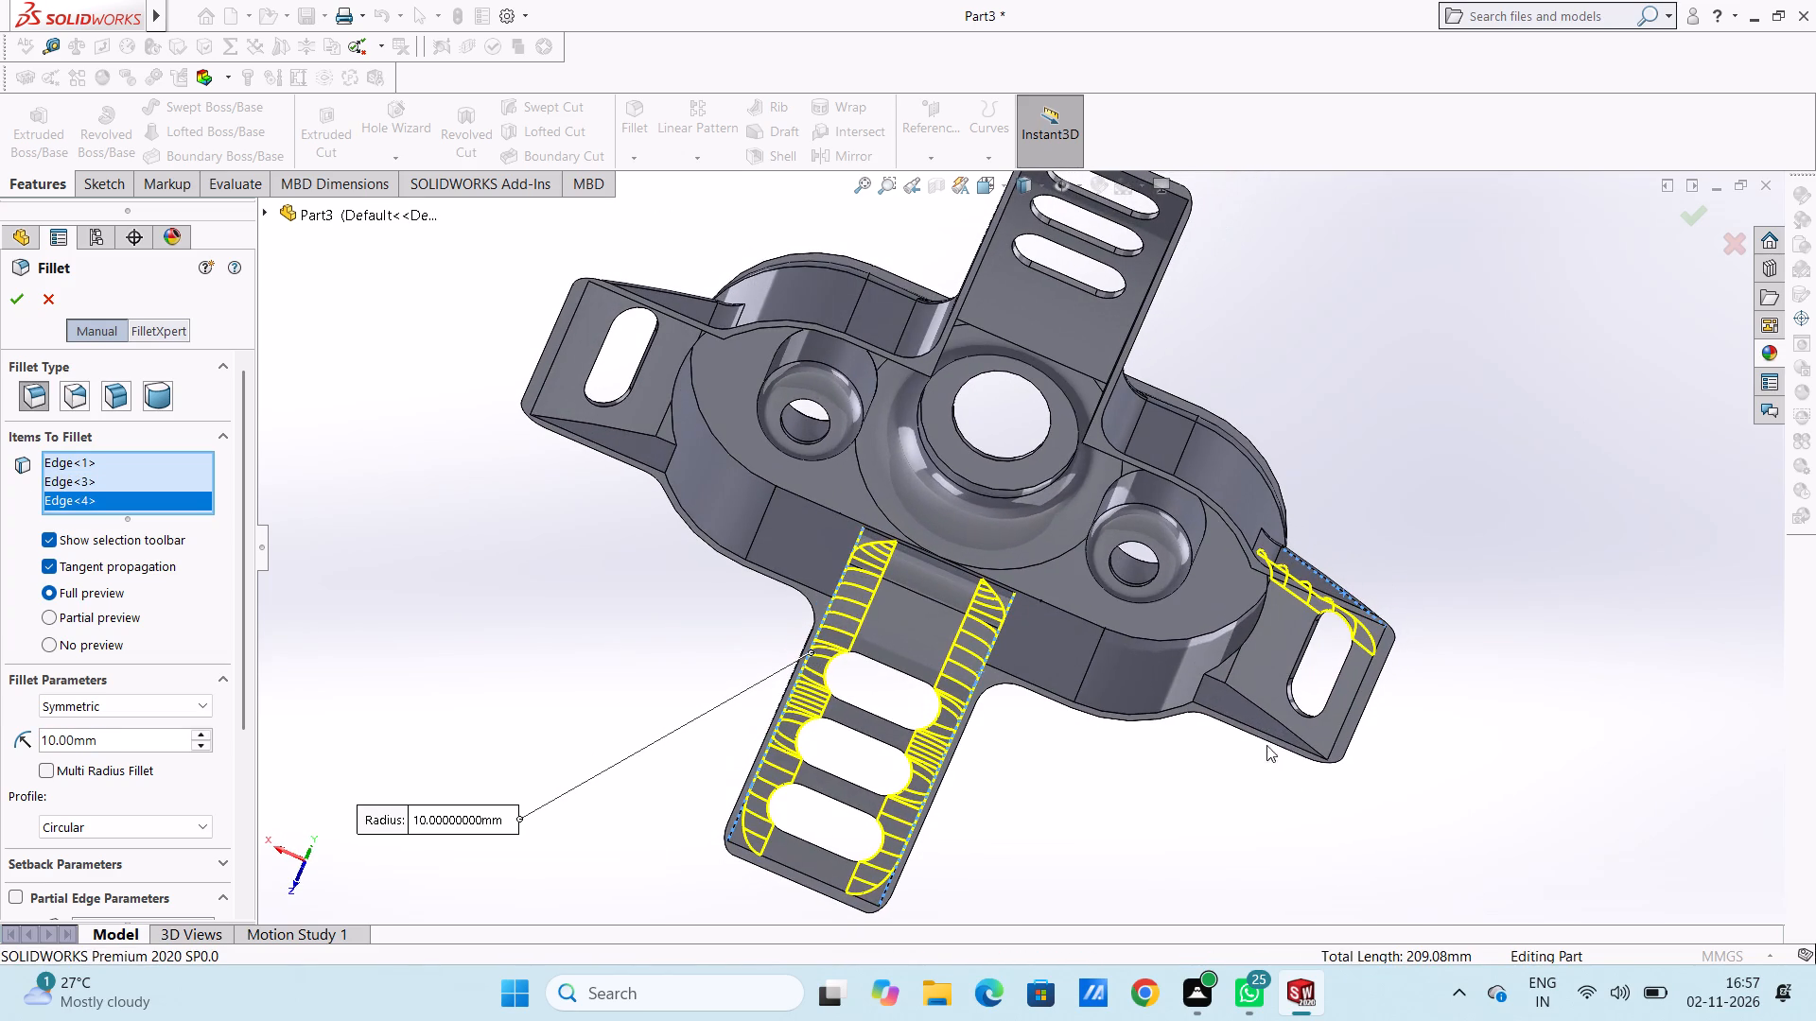
left_click(1301, 738)
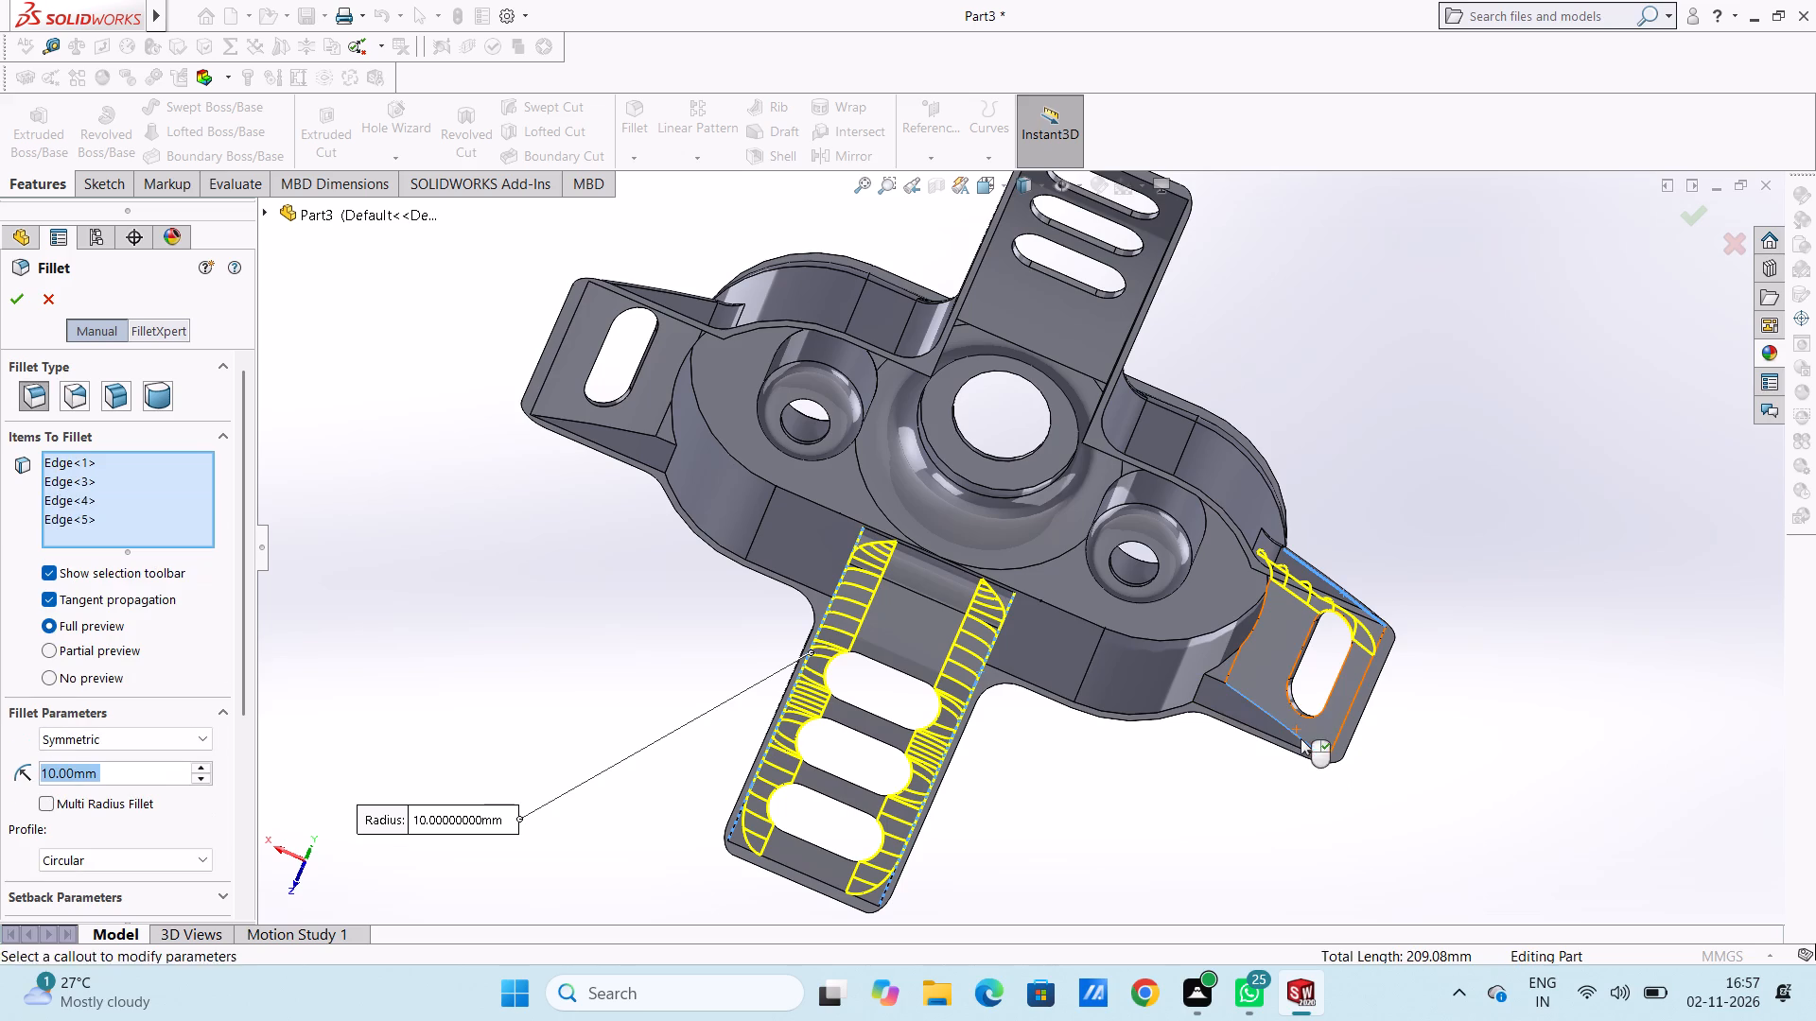
Add the two long inner edges of the opposite triple-slotted arm to the fillet selection.
middle_click_drag(1255, 767, 1237, 462)
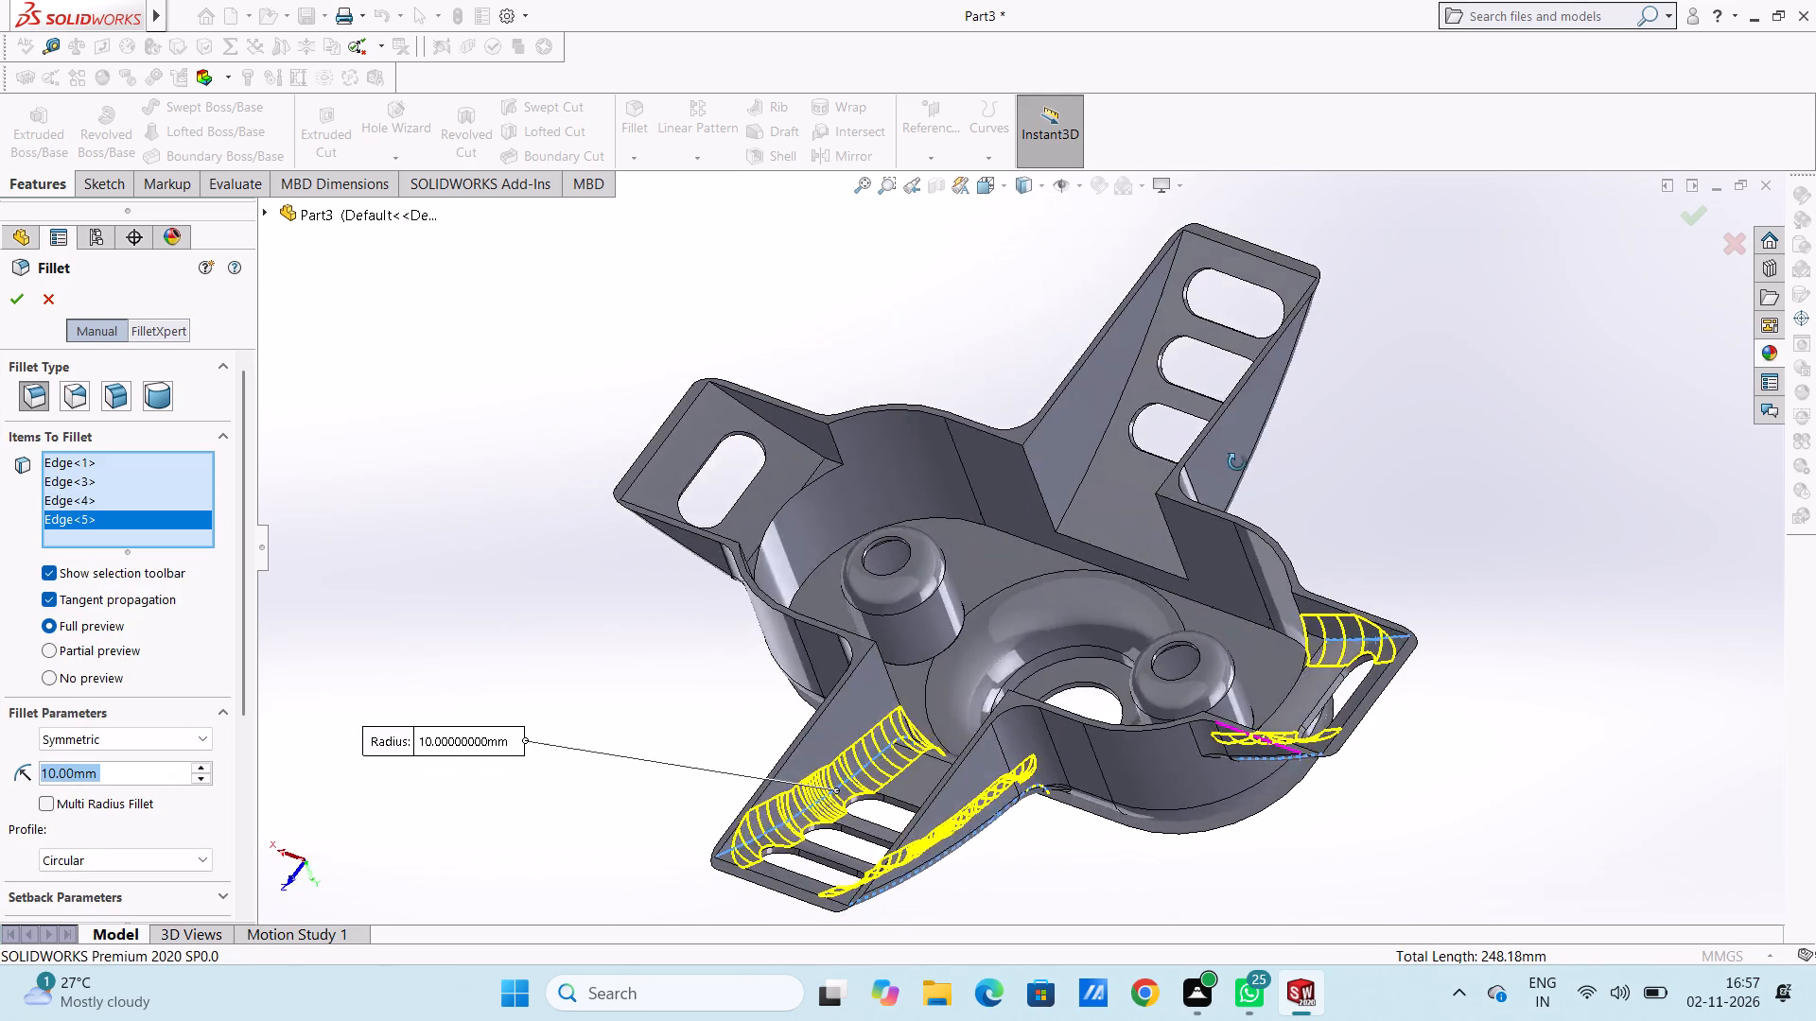
middle_click_drag(1237, 462, 1284, 493)
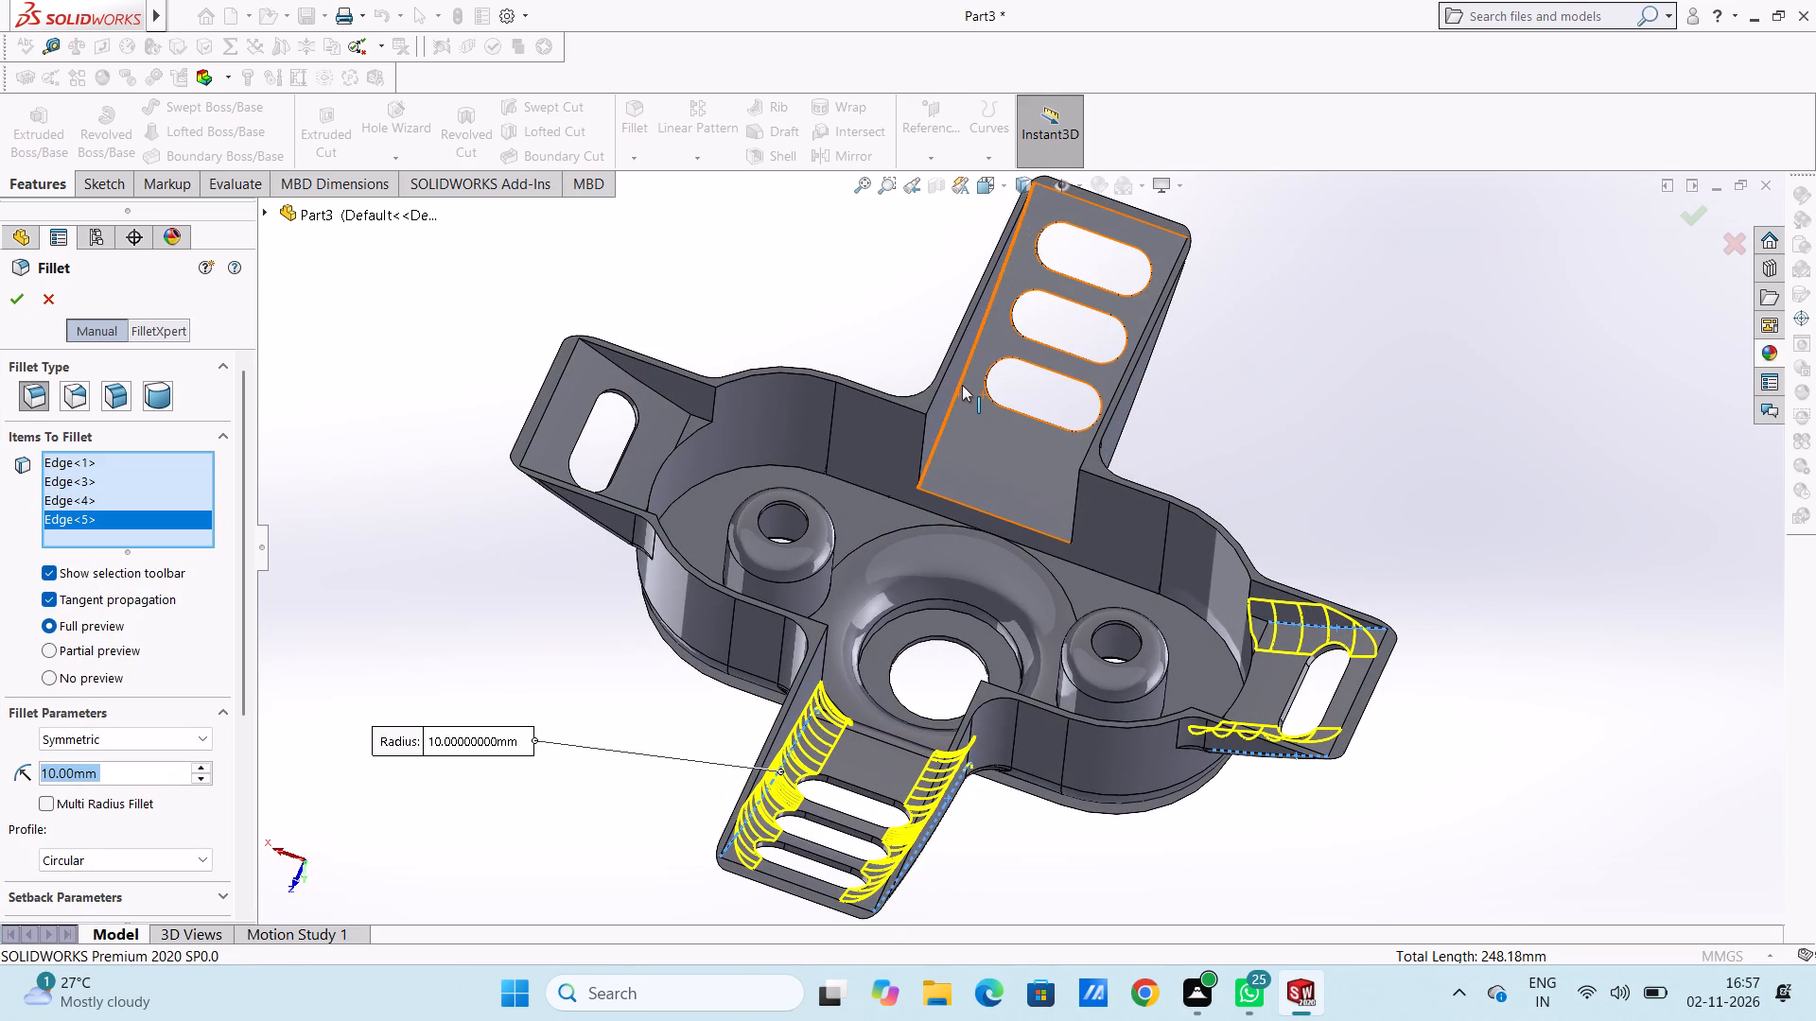
left_click(962, 384)
middle_click_drag(1029, 402, 1106, 448)
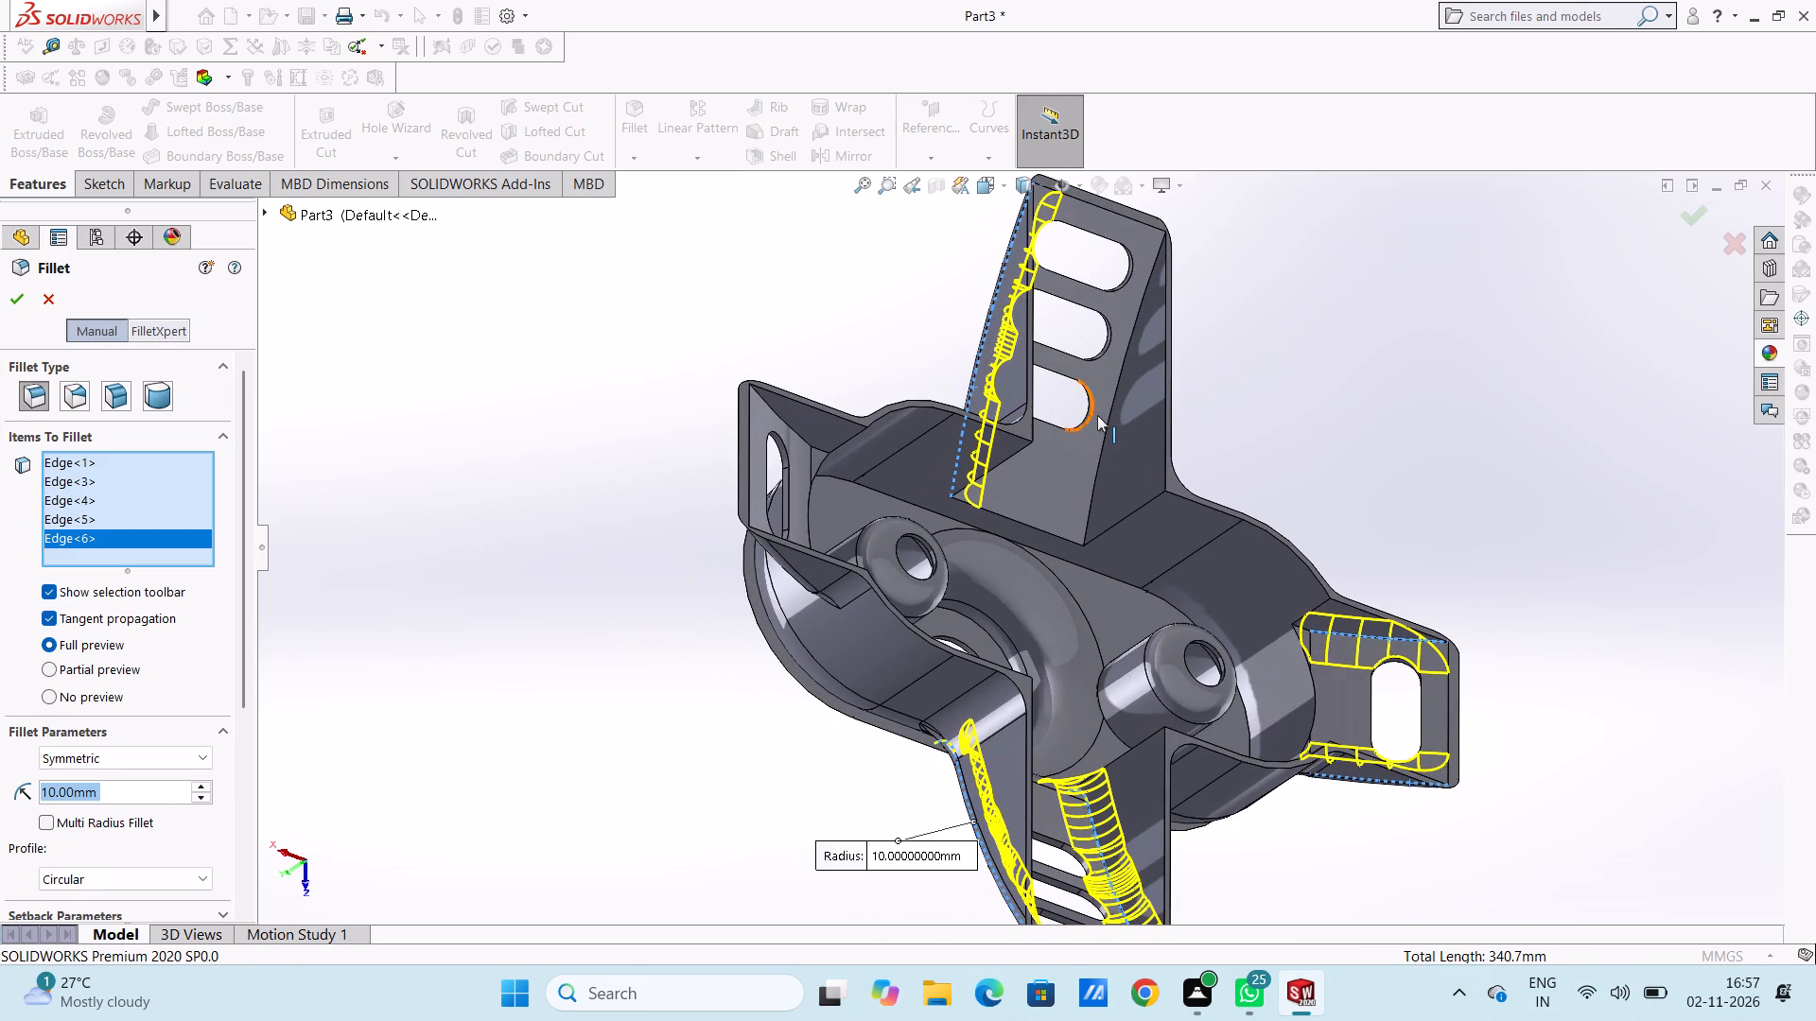
left_click(1108, 419)
Add the two inner side edges of the remaining single-slot end arm to the fillet selection.
middle_click_drag(1049, 555, 1046, 551)
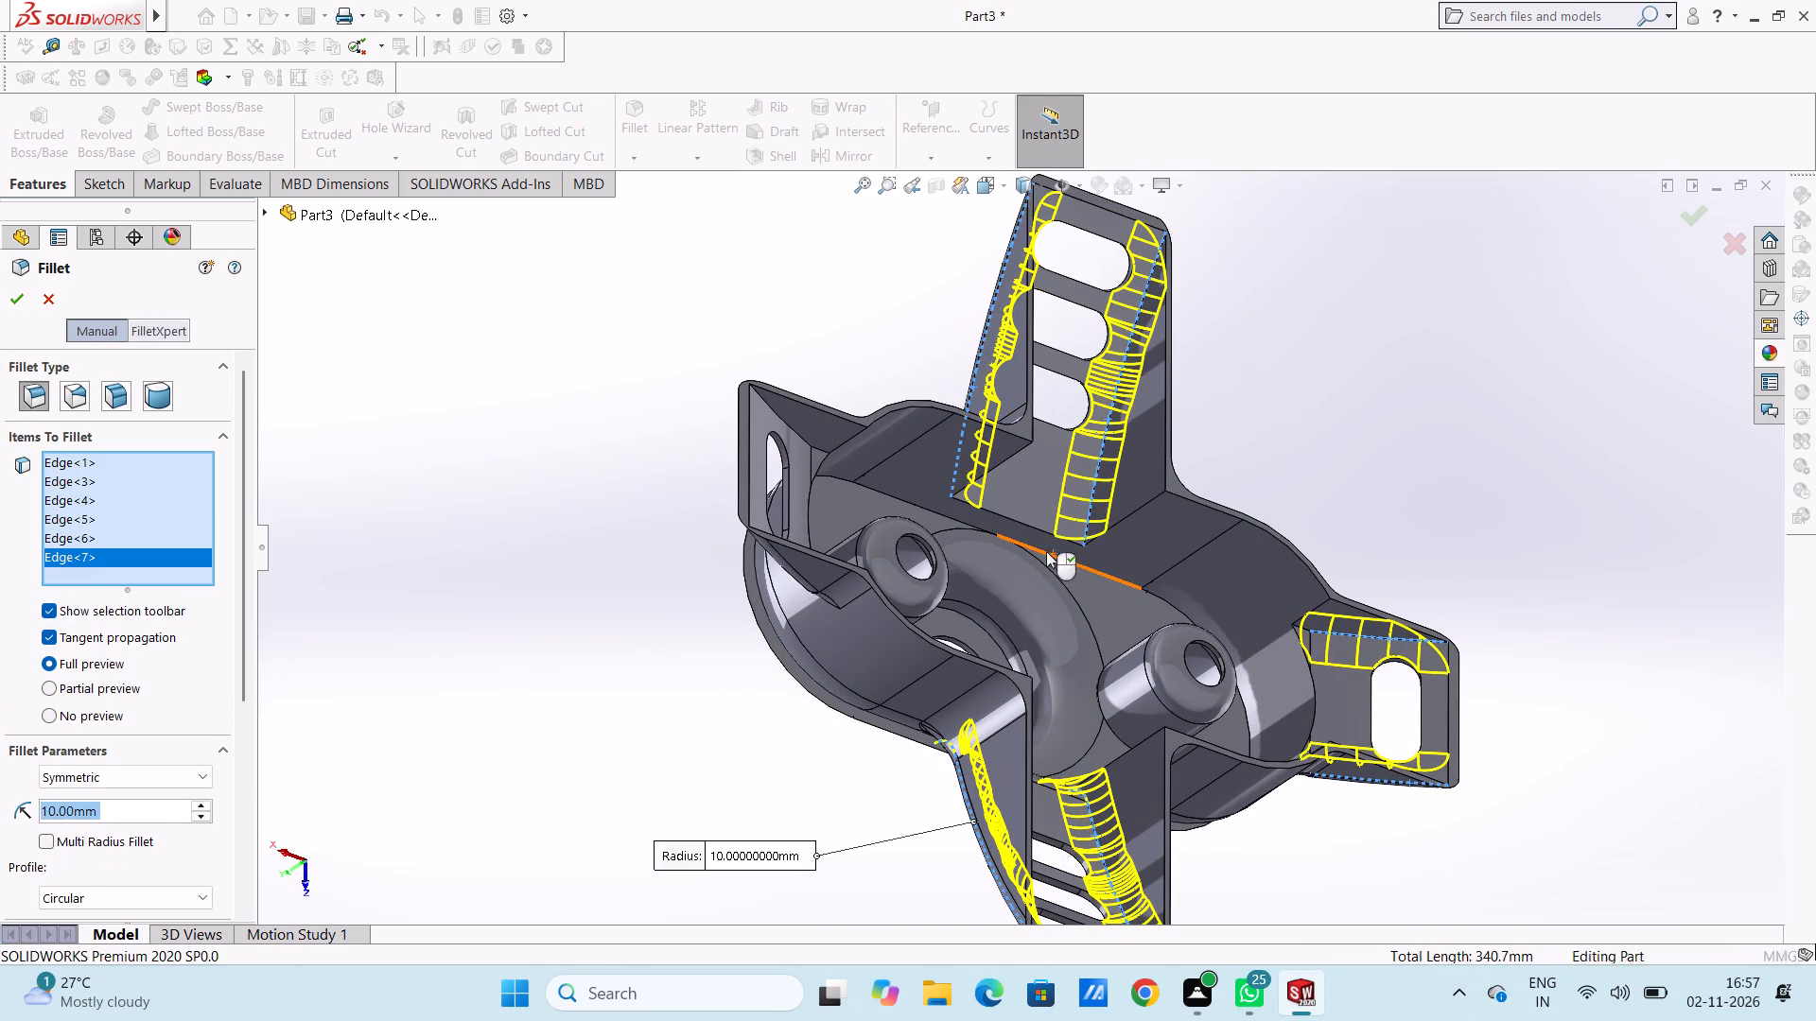
middle_click_drag(1046, 551, 895, 489)
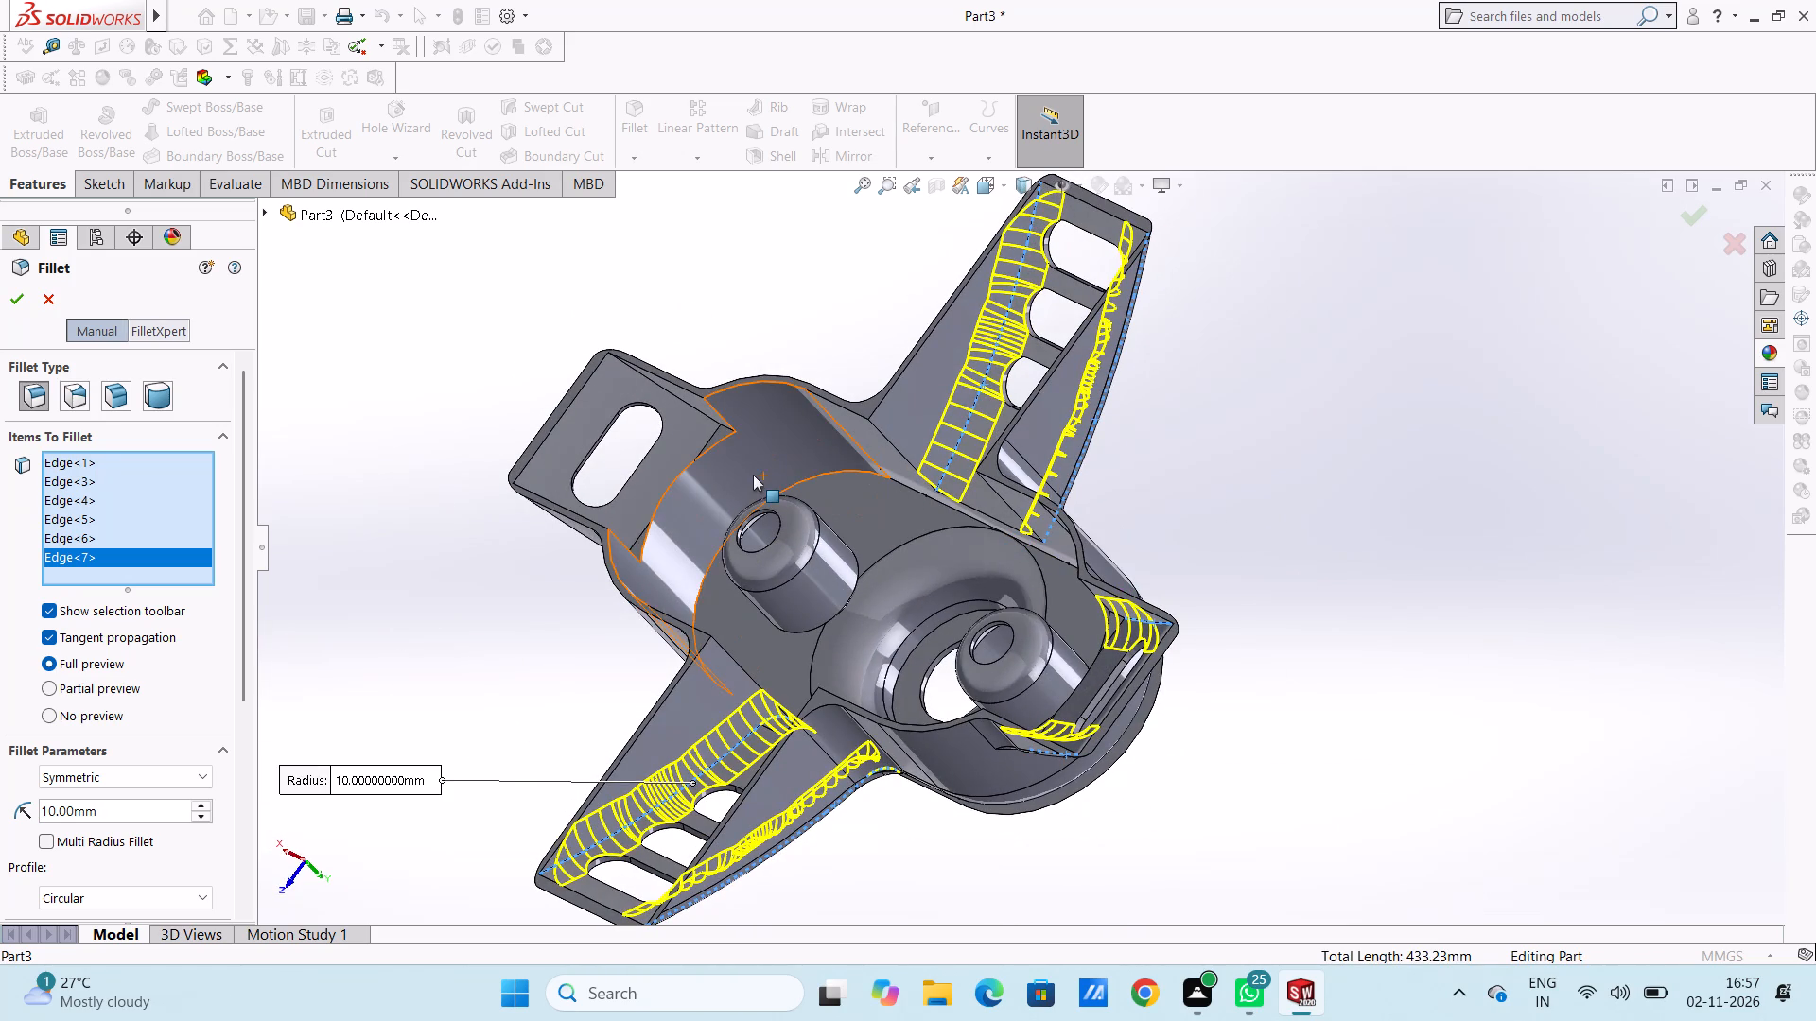
scroll(657, 474, "down", 2)
left_click(714, 361)
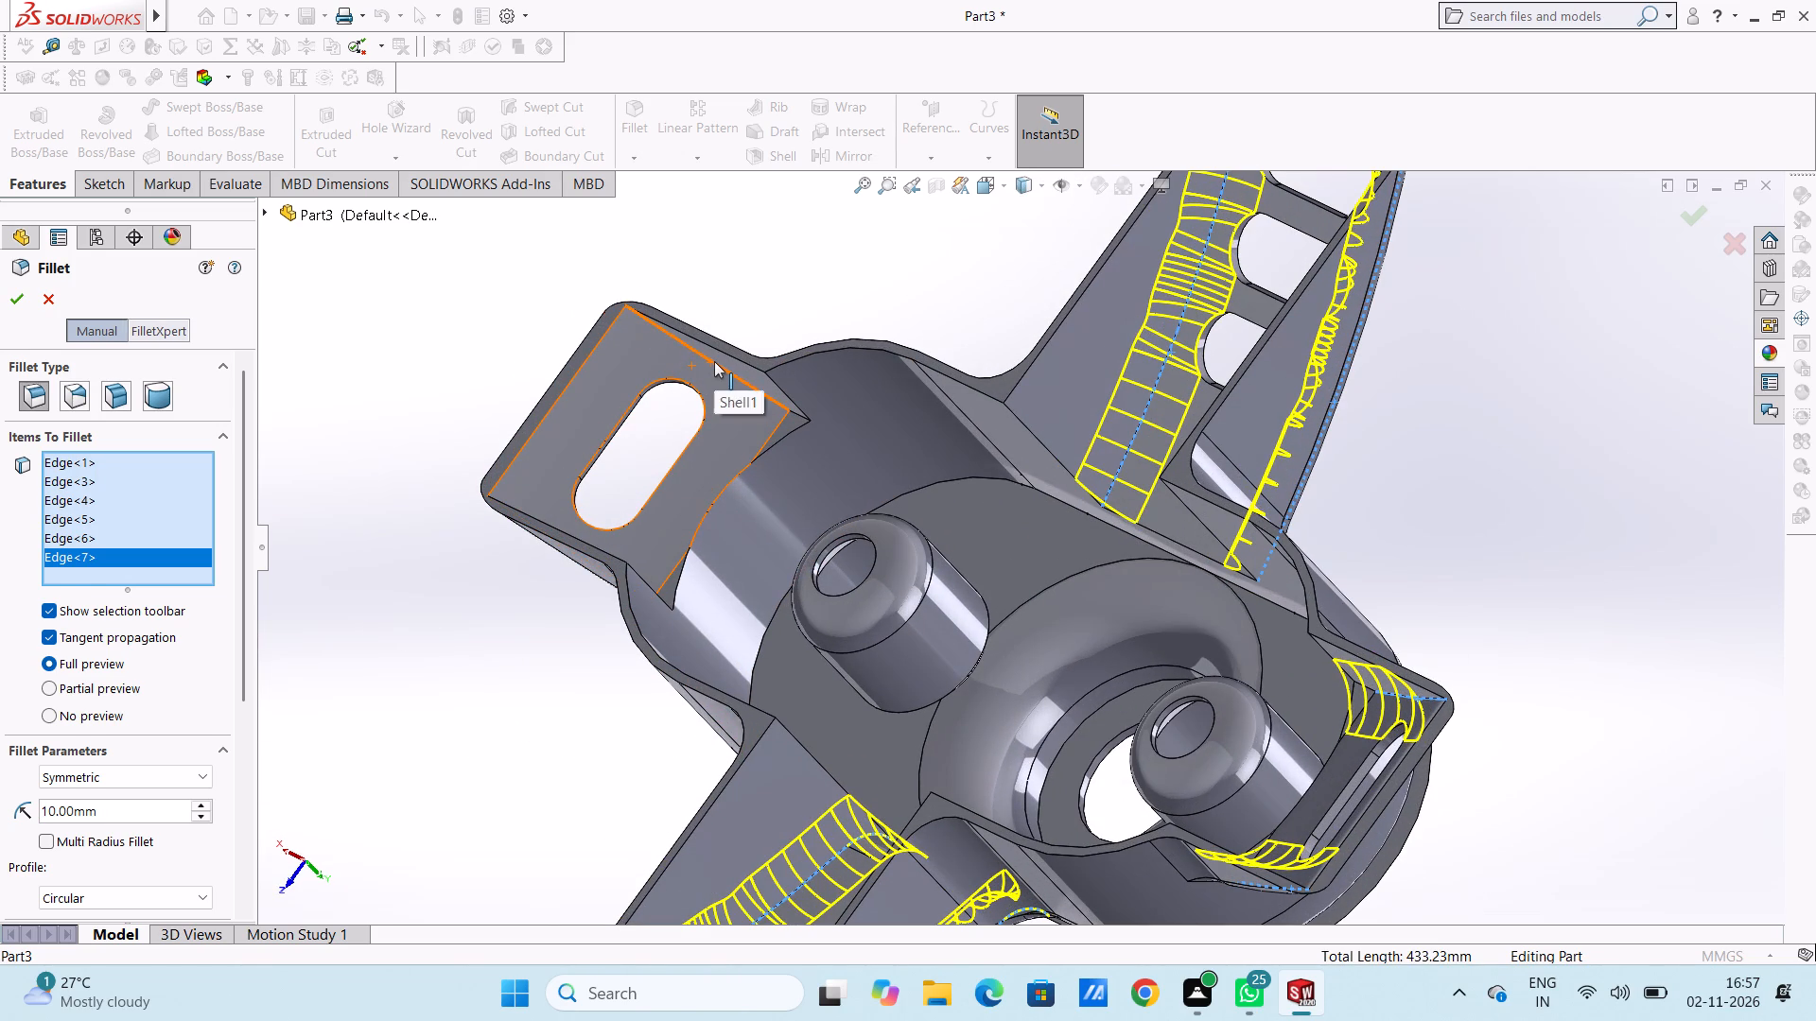
middle_click_drag(661, 458, 627, 590)
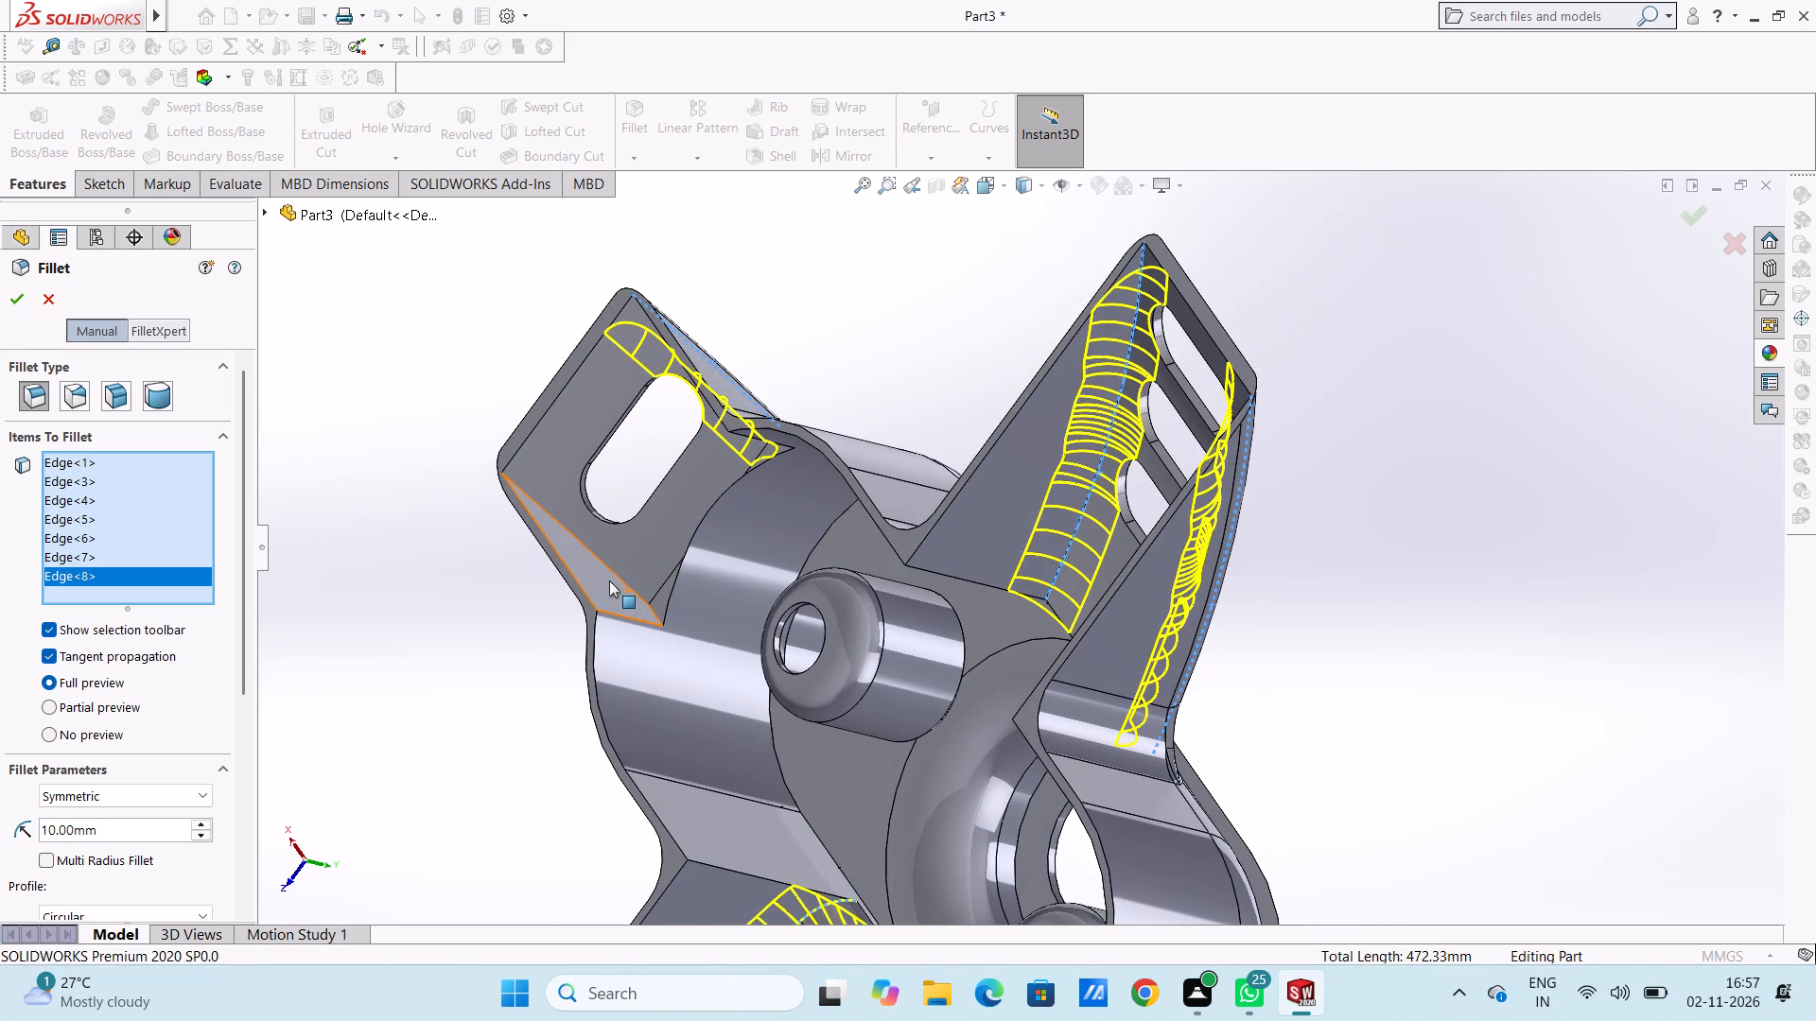
left_click(615, 574)
Set the fillet radius to 5 mm and apply it to the eight inner edges of the four arms.
middle_click_drag(831, 613, 847, 610)
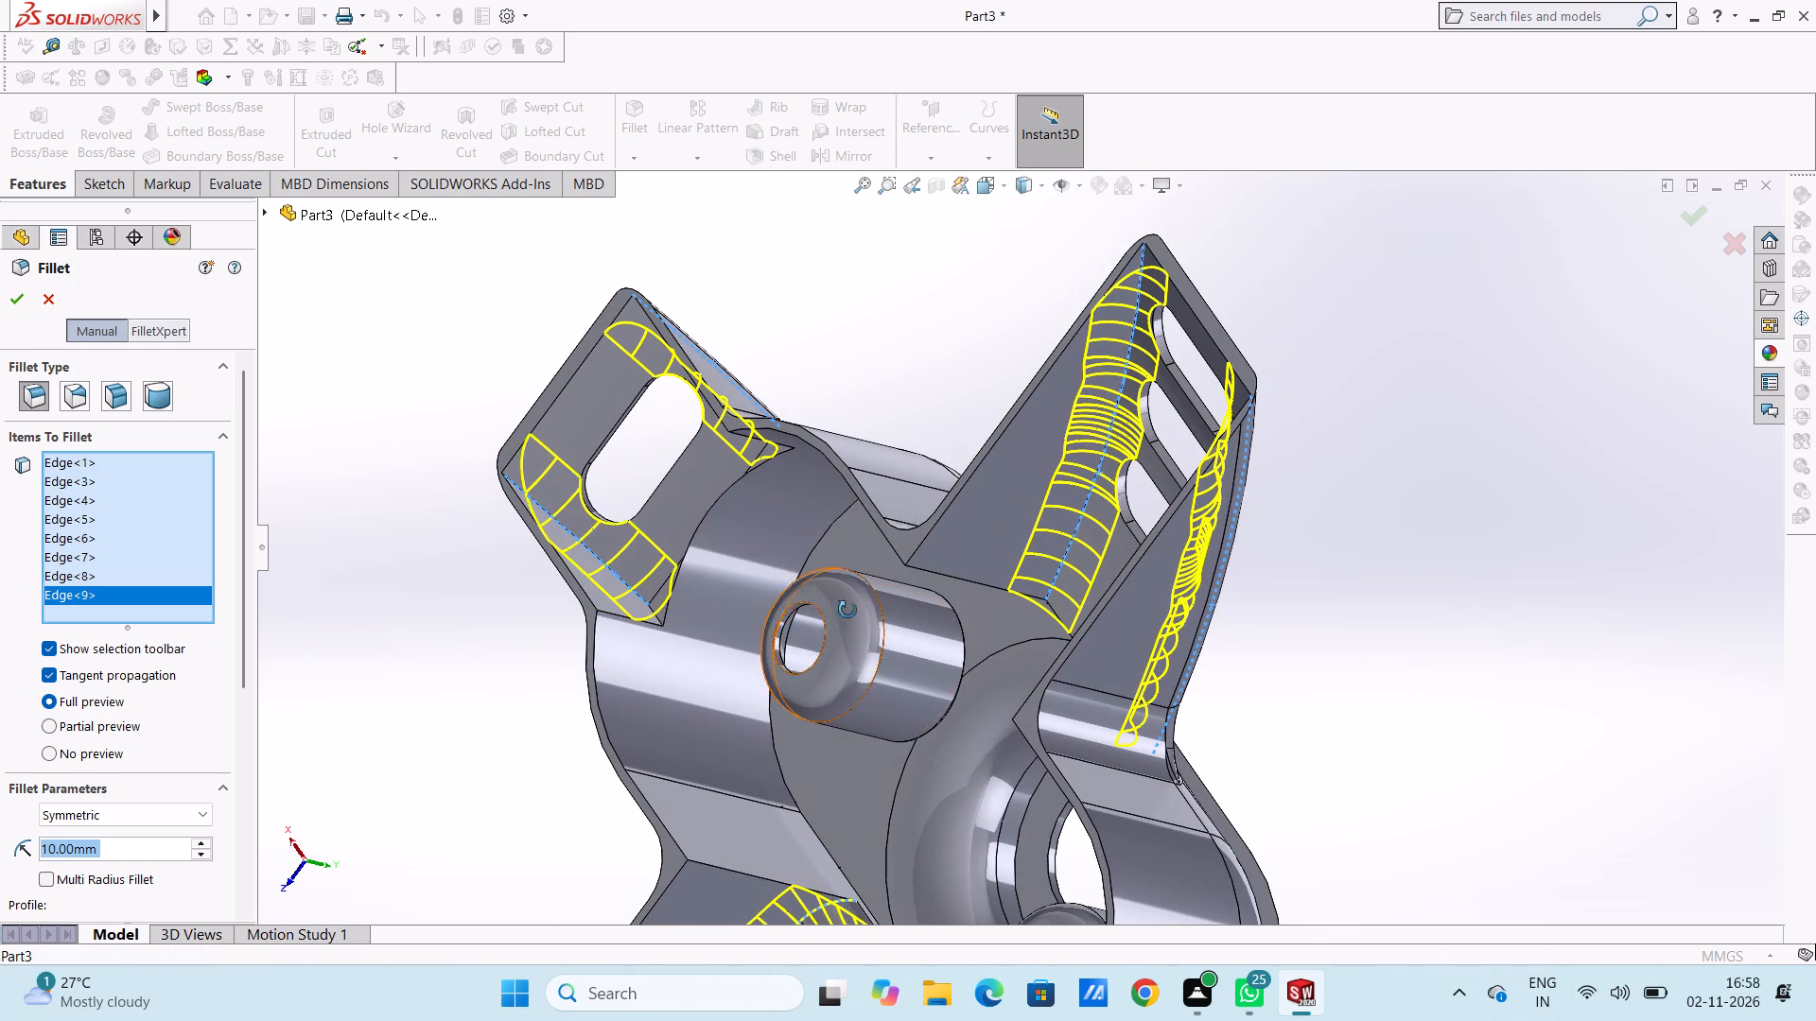
middle_click_drag(847, 610, 955, 597)
scroll(952, 590, "up", 3)
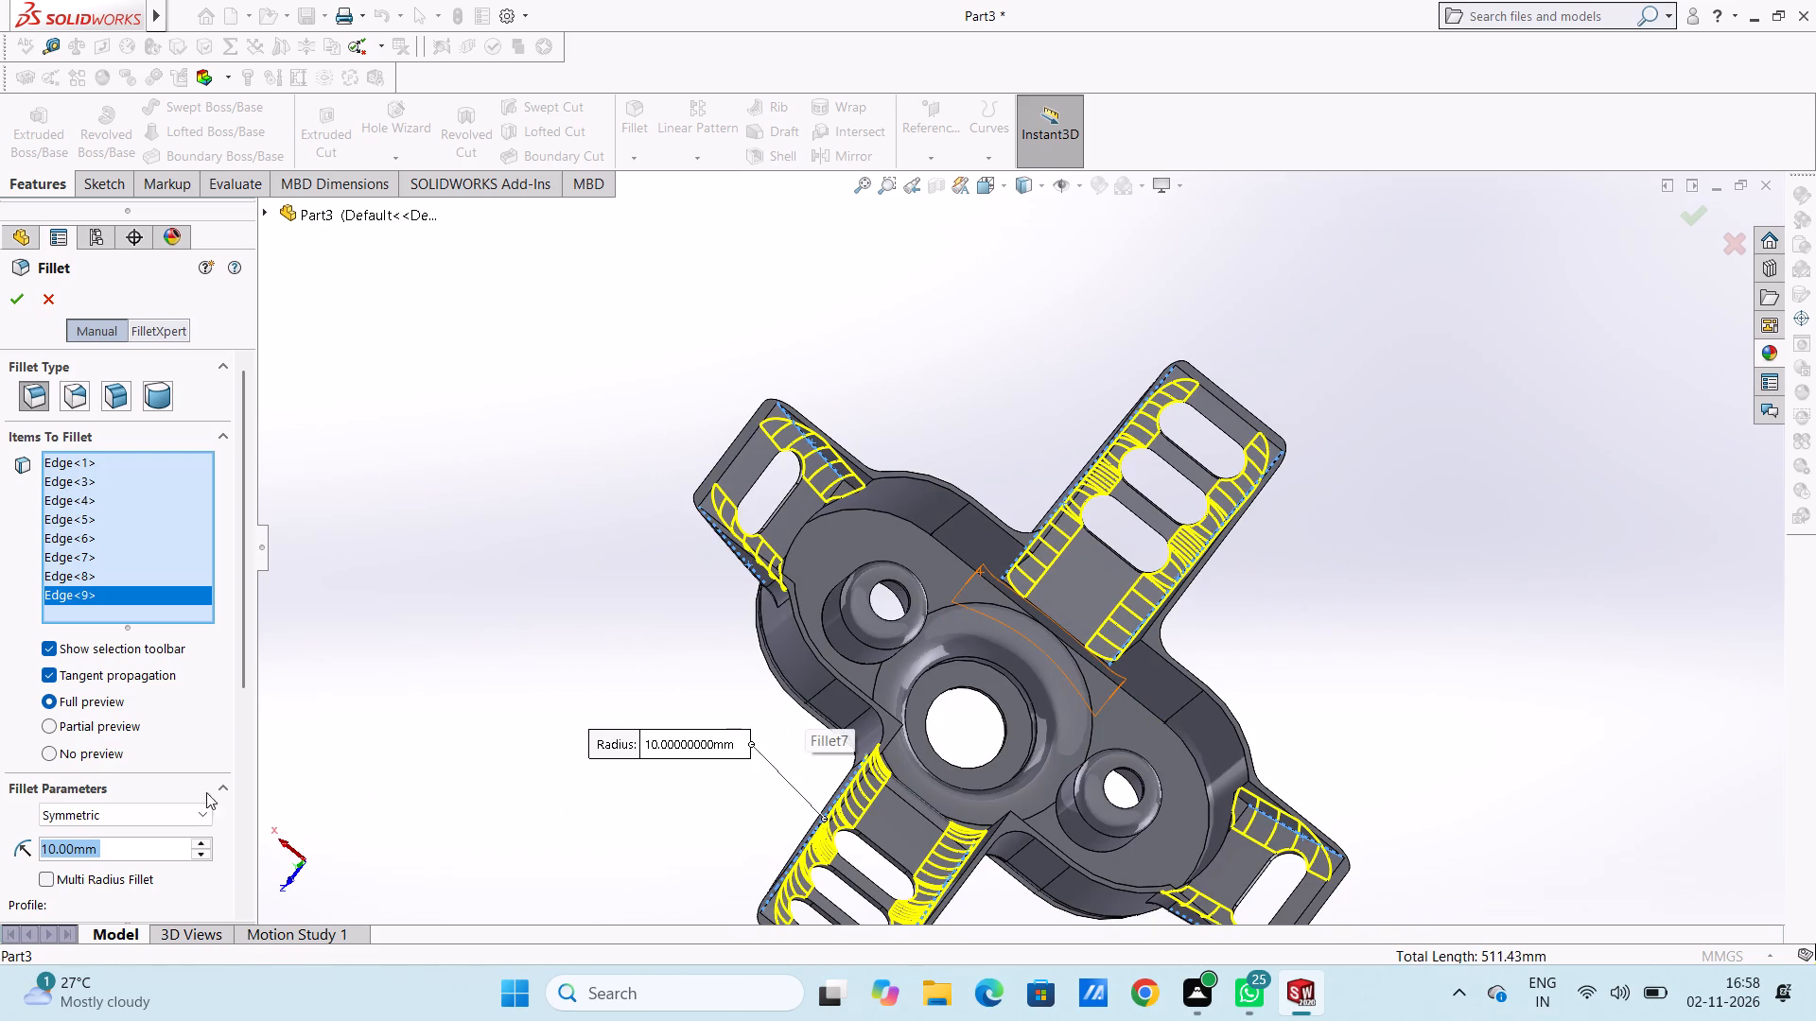
key("5")
key("Return")
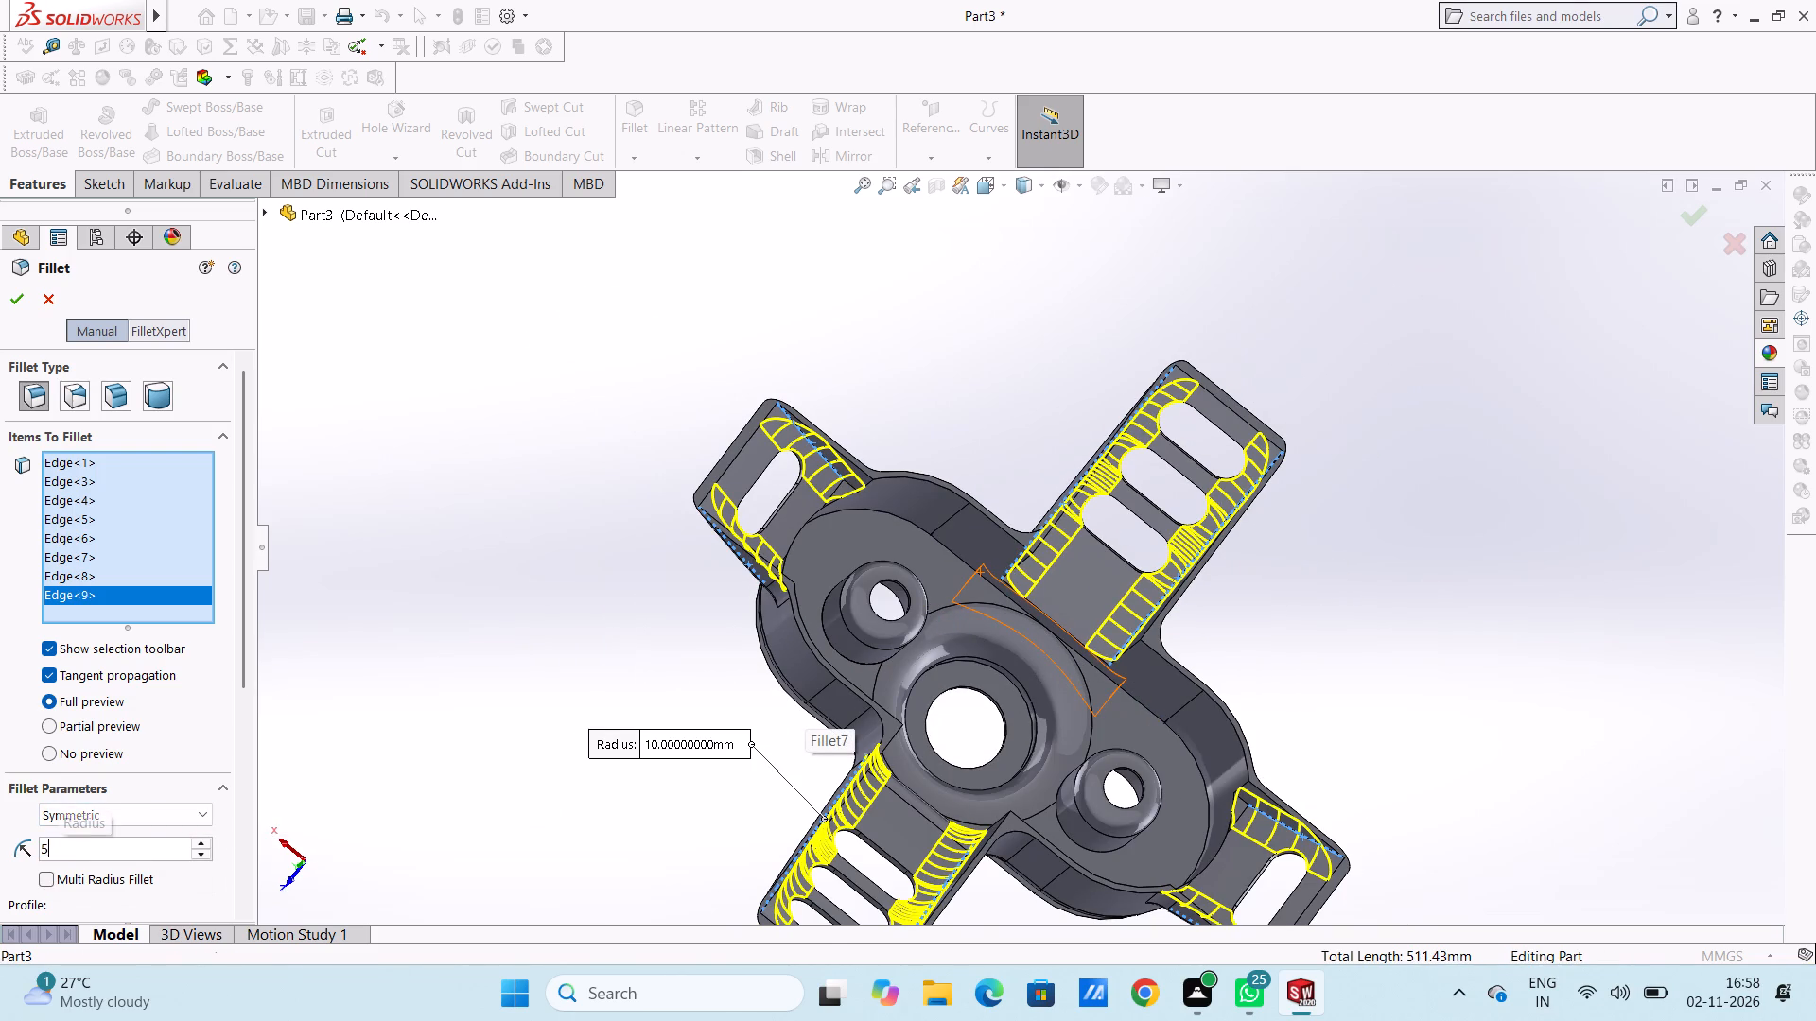
left_click(22, 307)
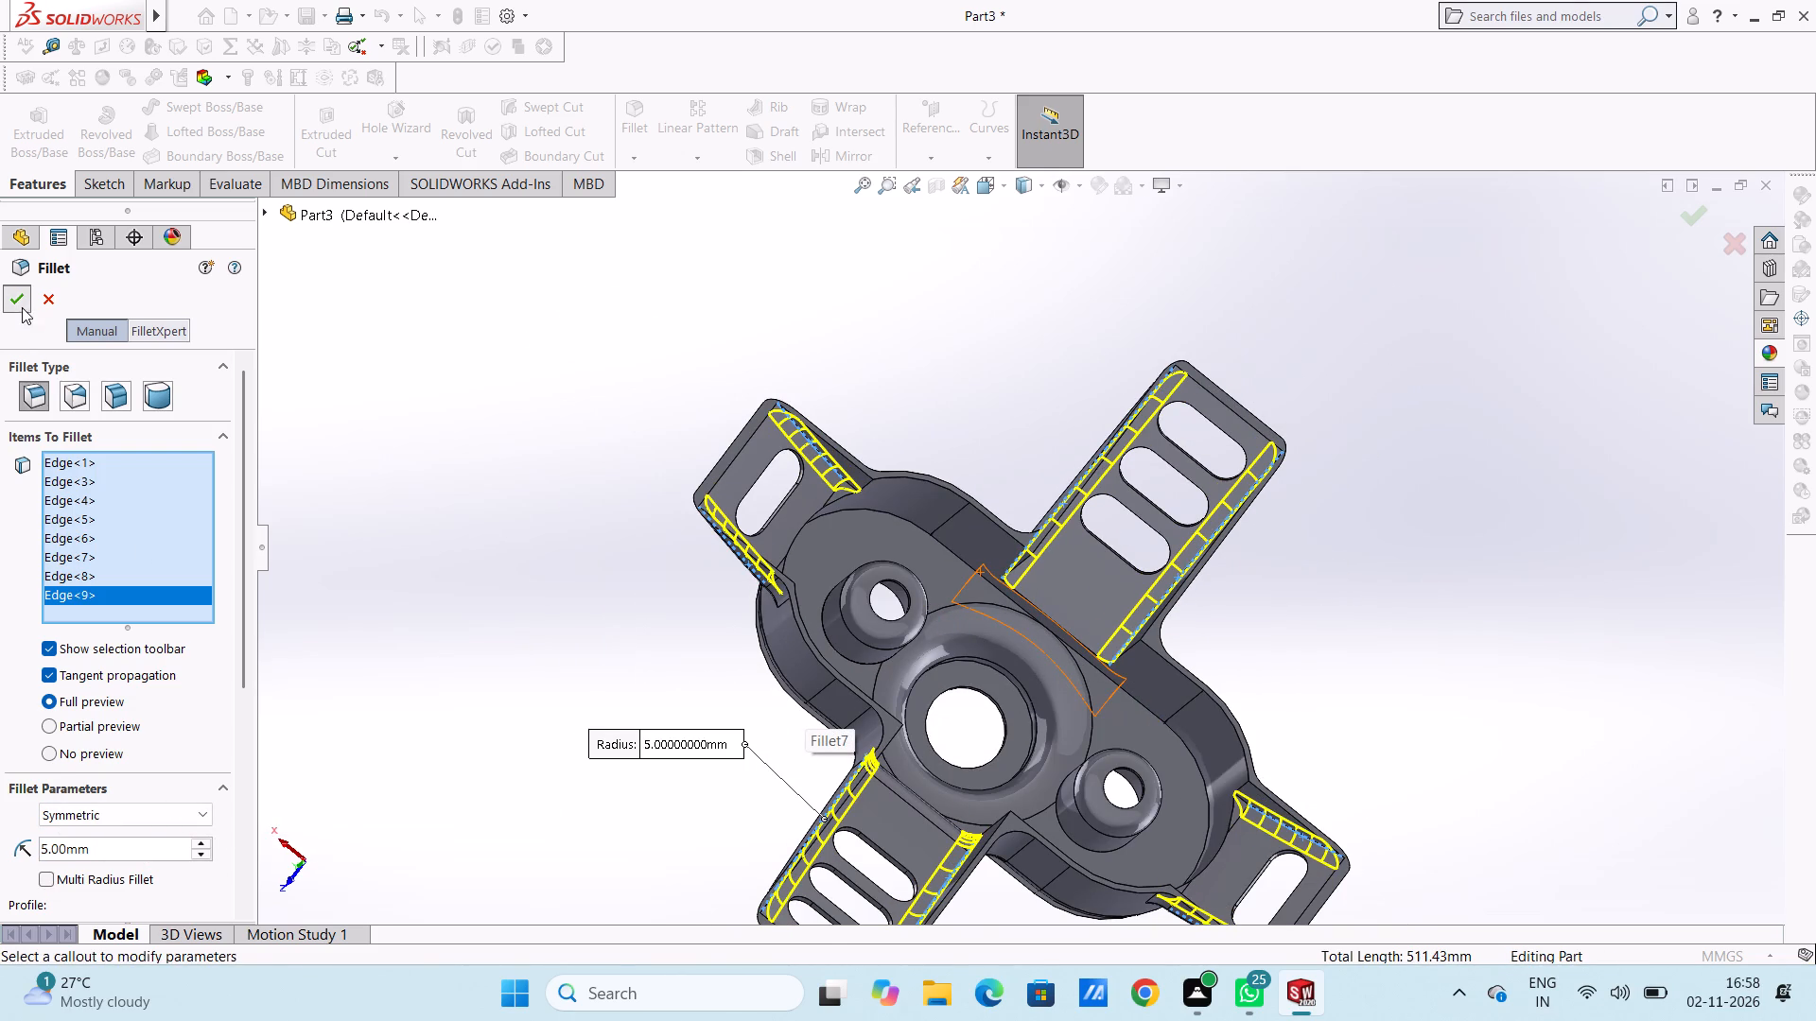
Fillet the oblong edge where the shelled body's inner floor meets its side wall with a 2 mm radius.
middle_click_drag(494, 547, 463, 511)
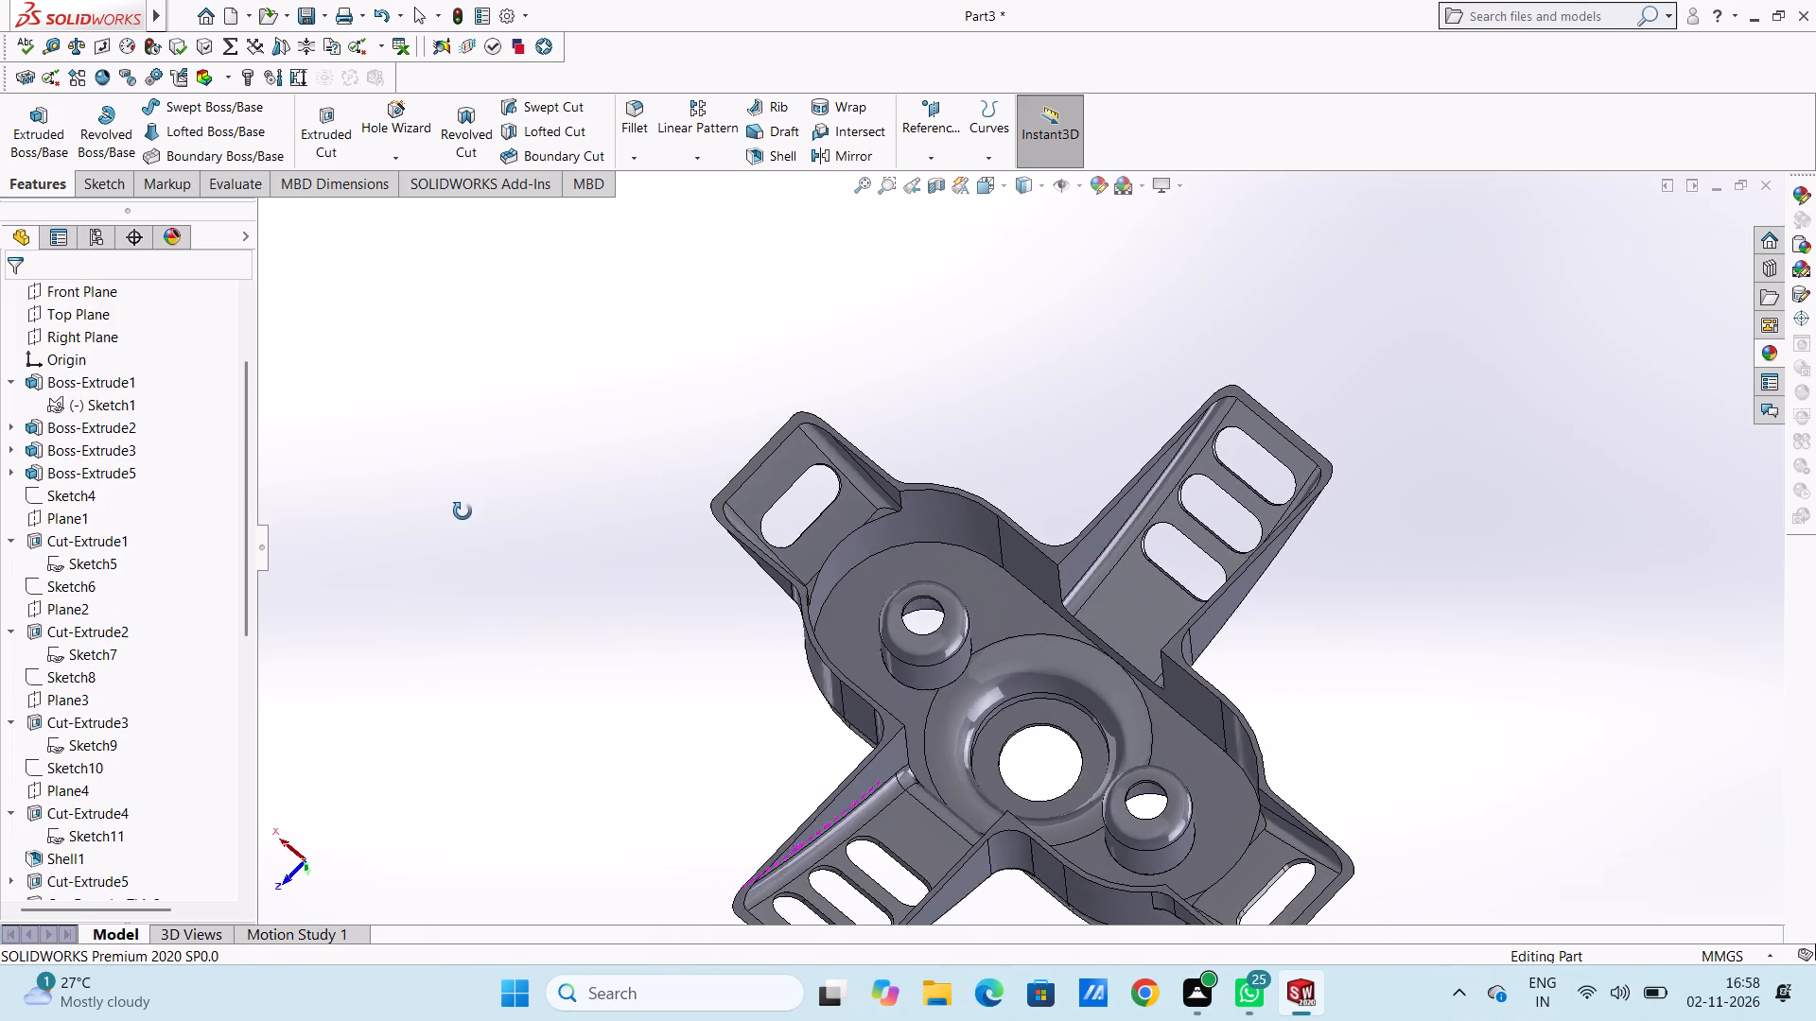
middle_click_drag(463, 511, 463, 512)
left_click(635, 114)
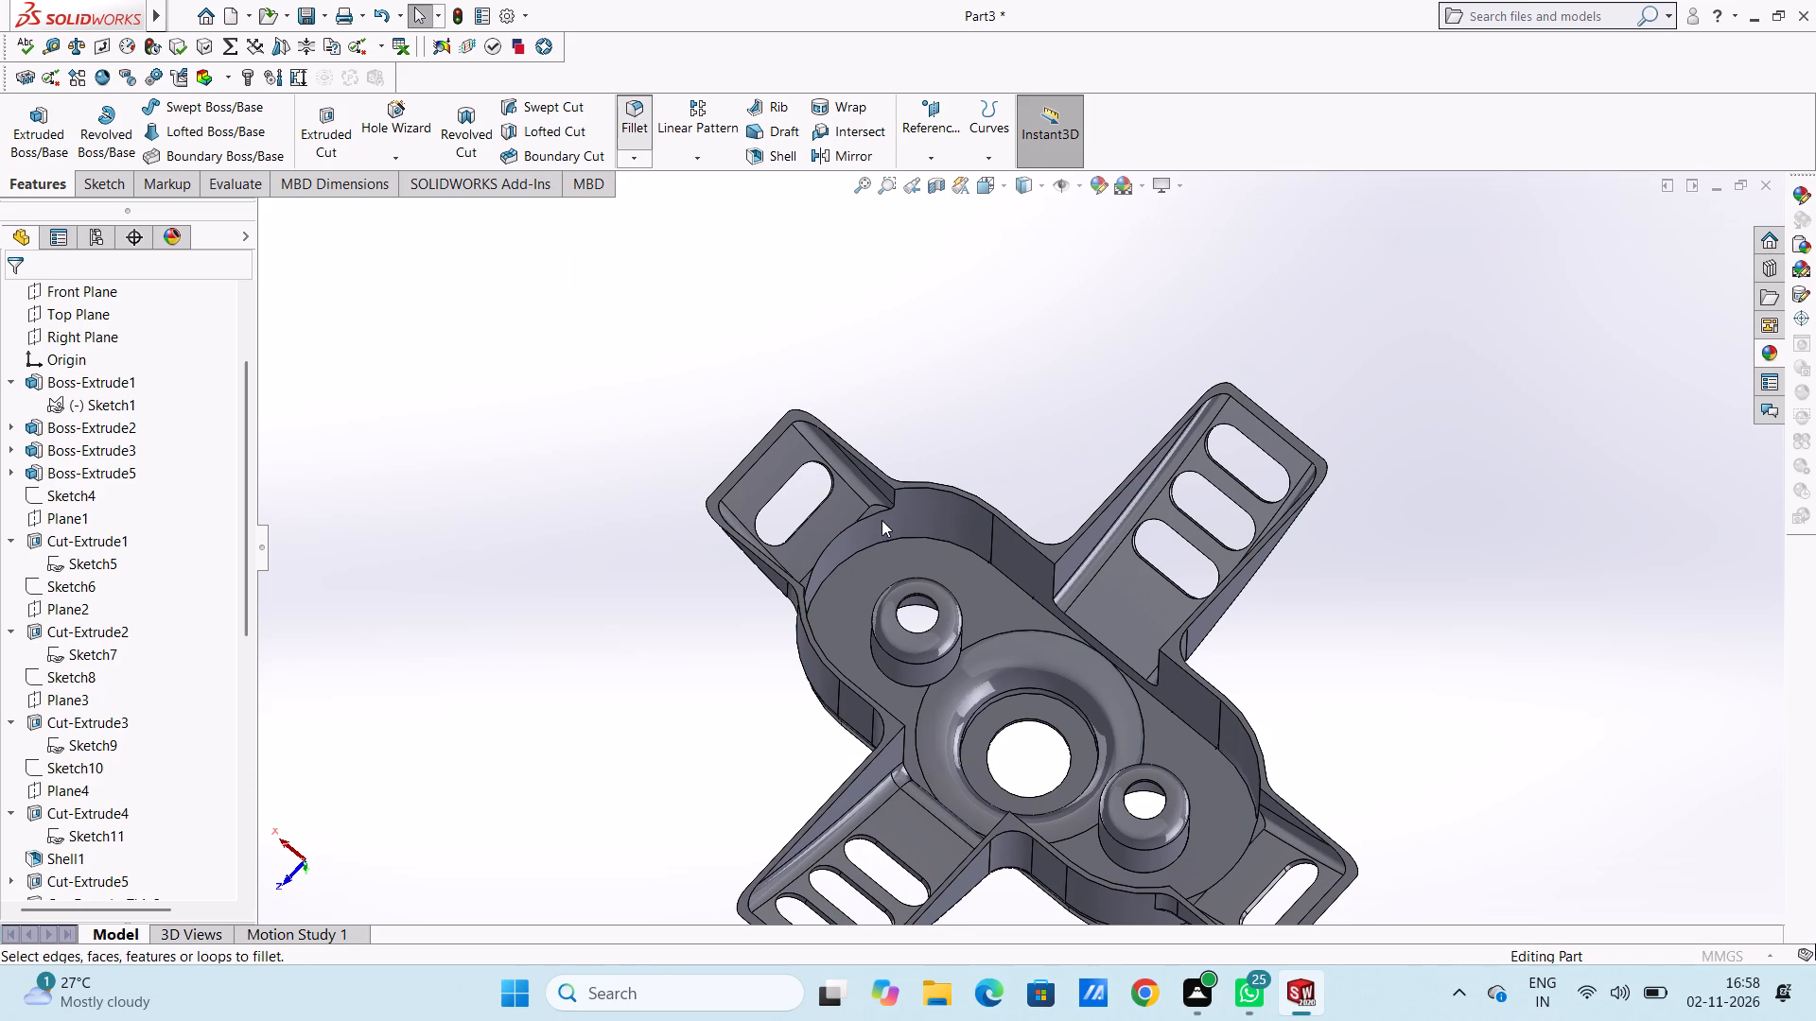
left_click(890, 540)
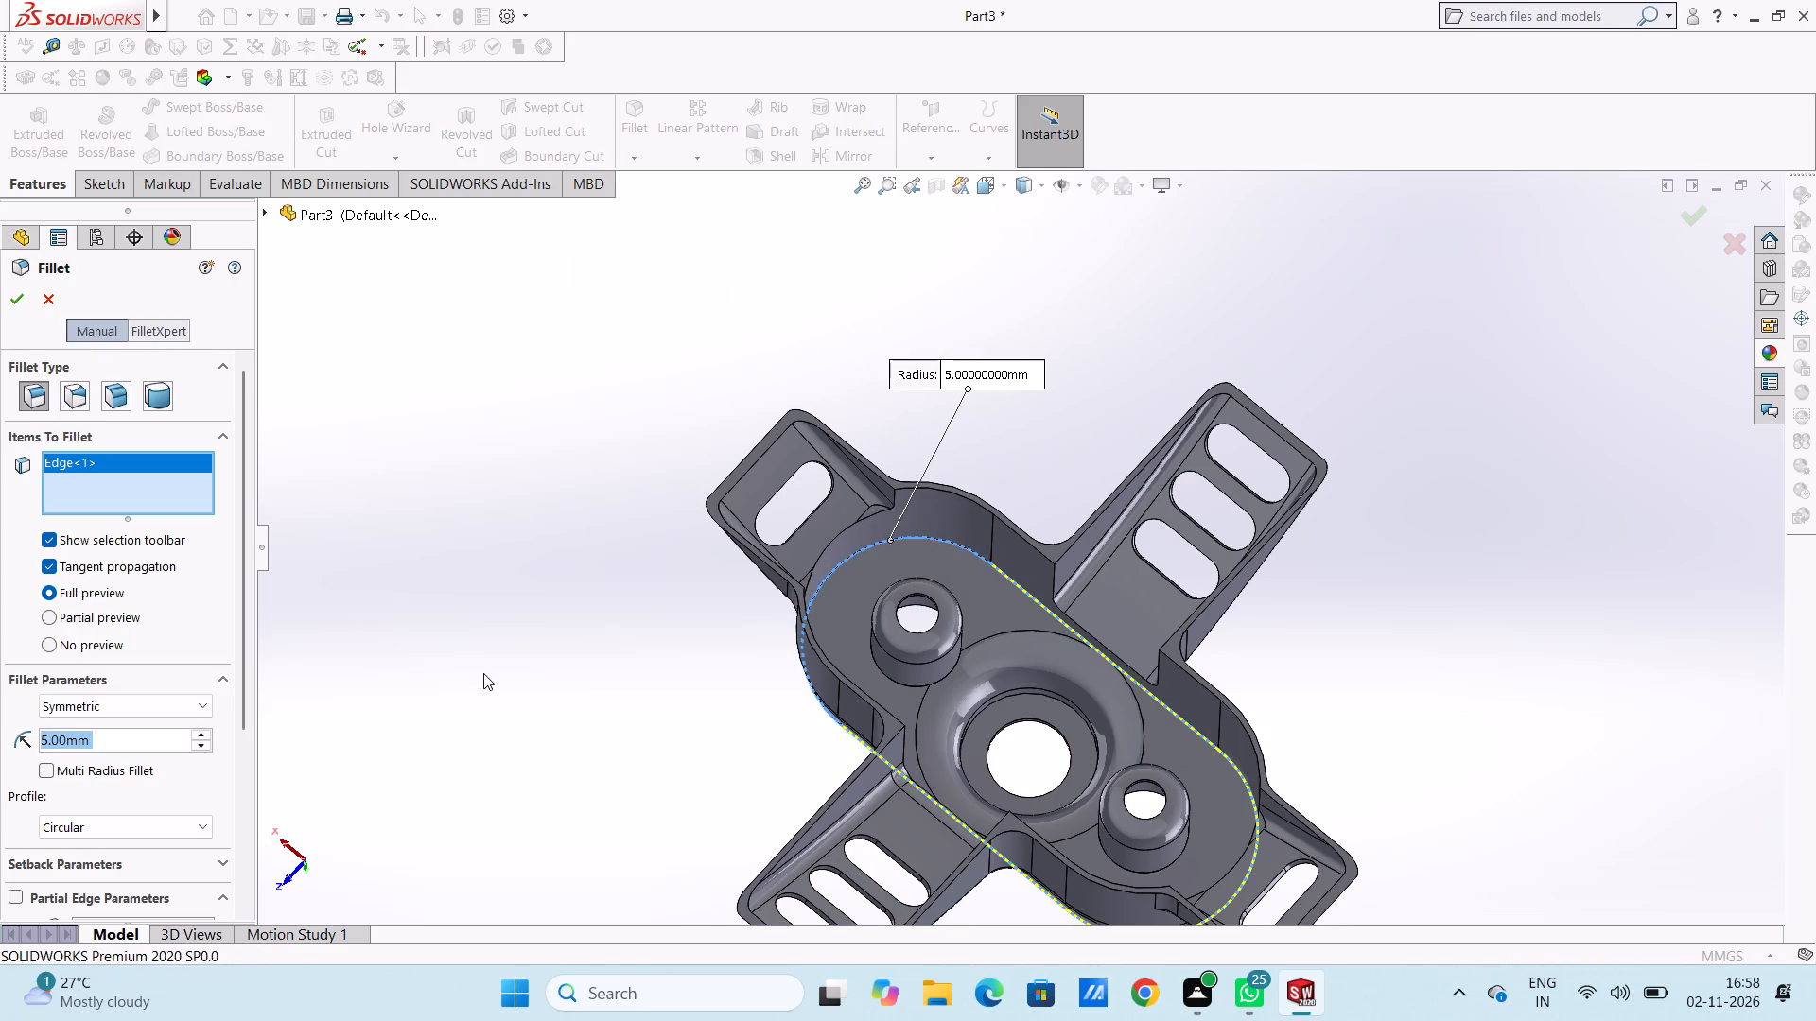
key("2")
key("Return")
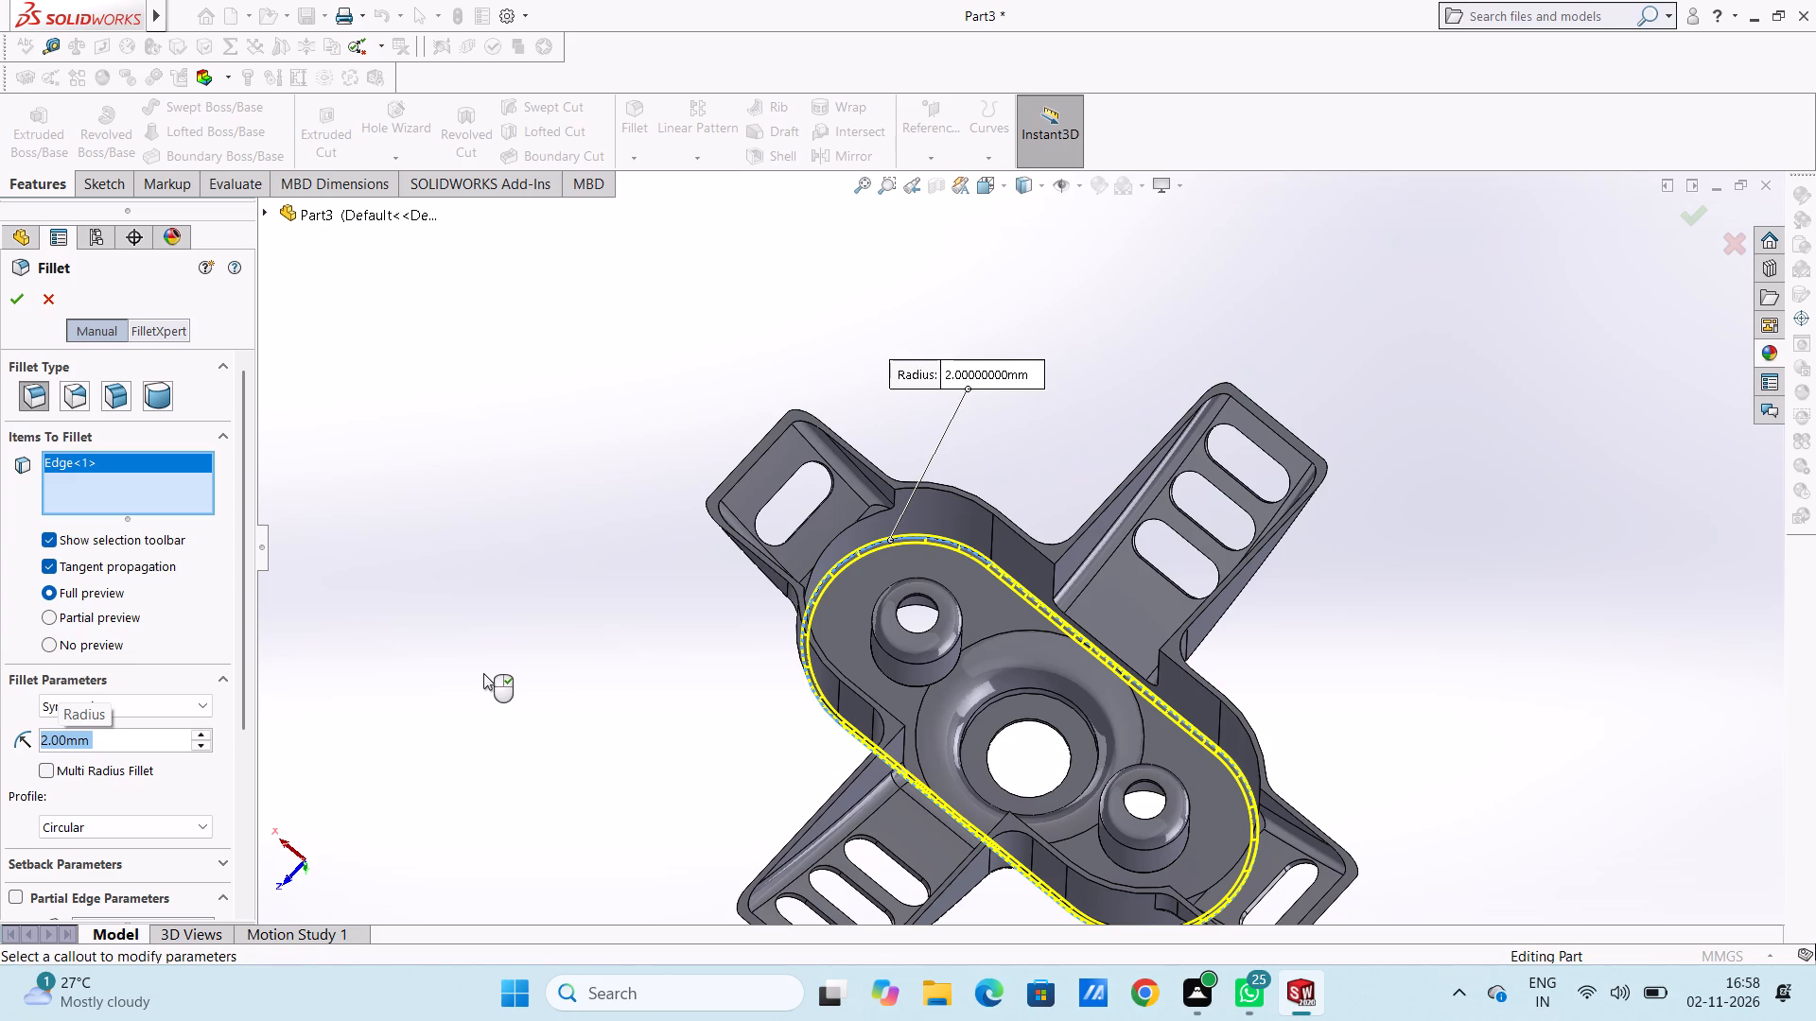
type("10")
key("Return")
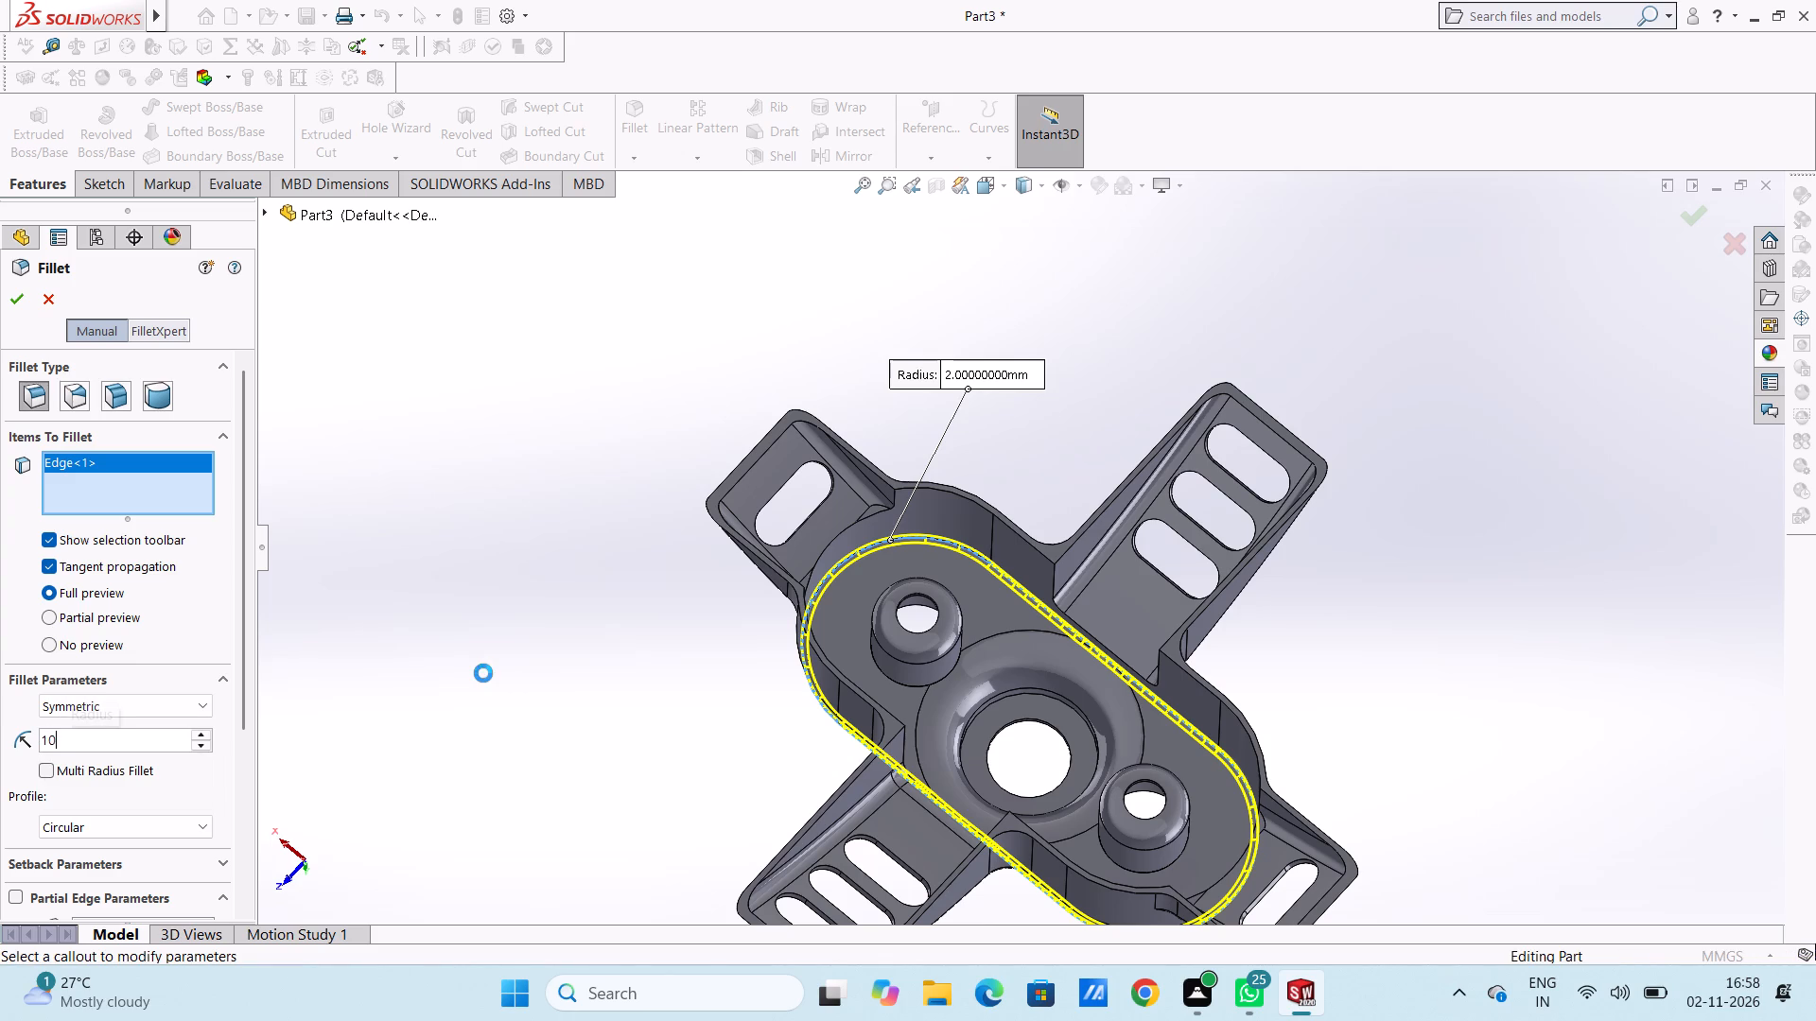
key("2")
key("Return")
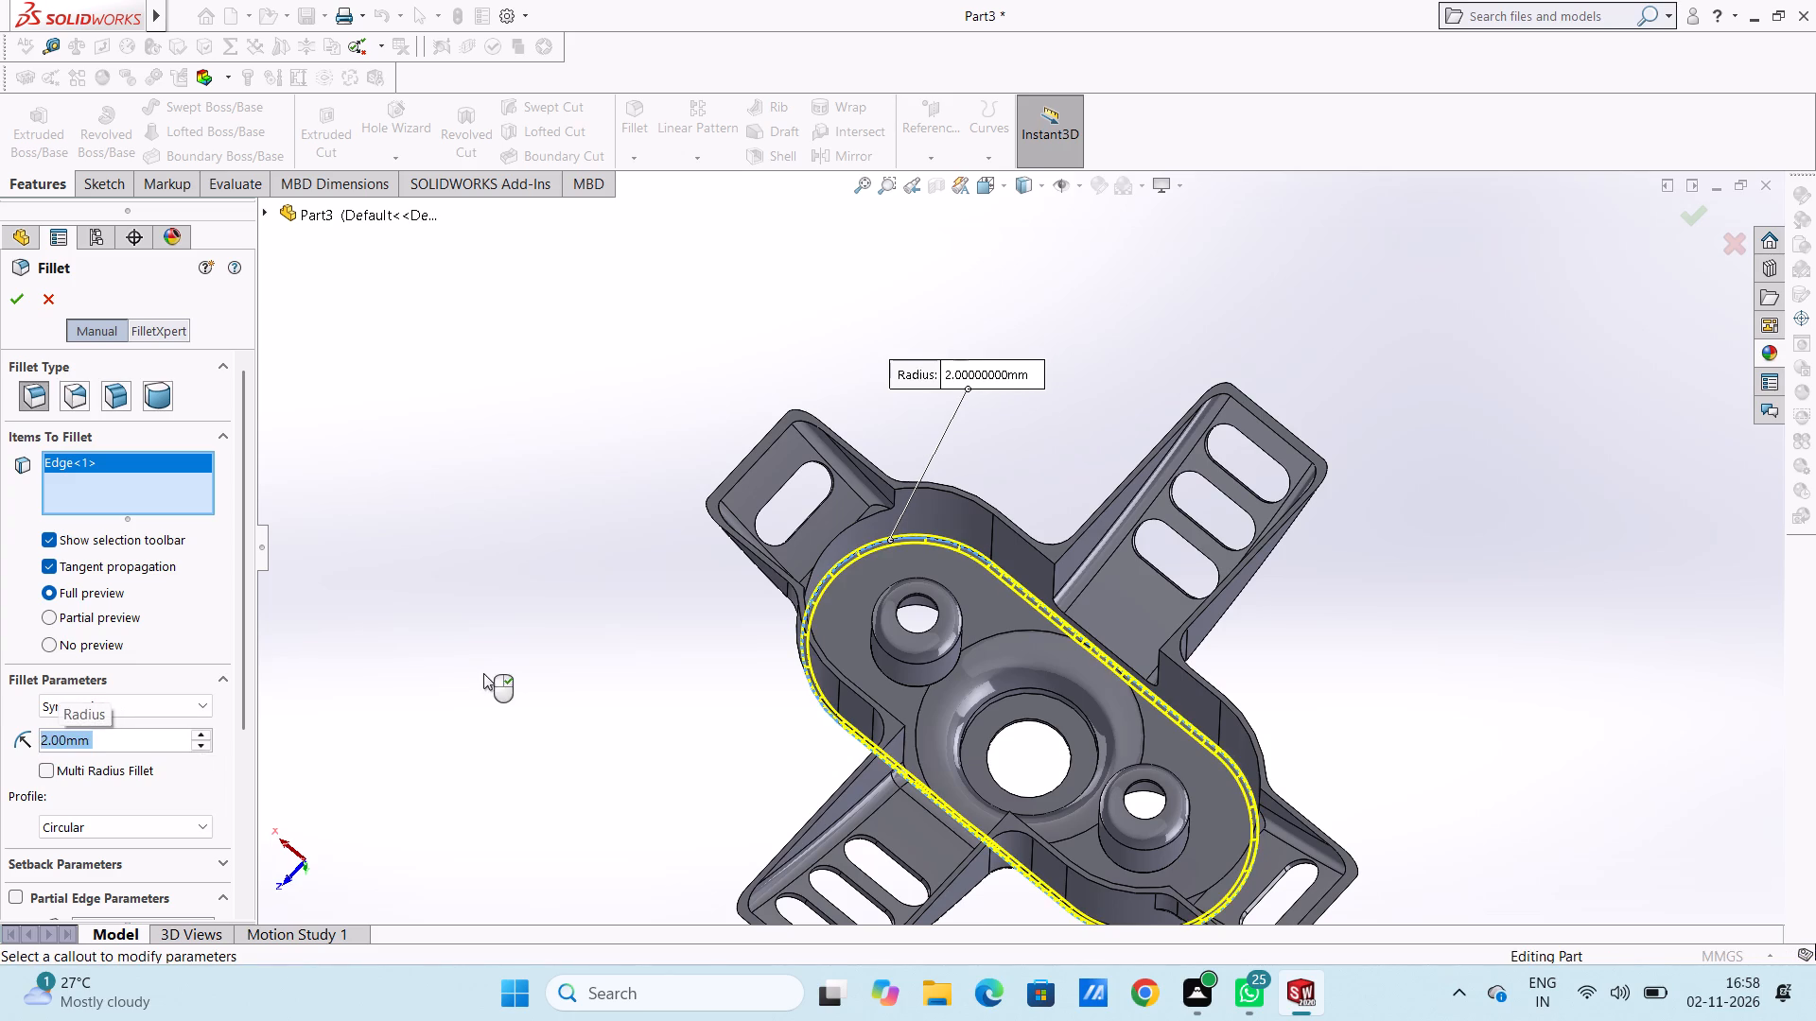
key("3")
key("Return")
key("2")
key("Return")
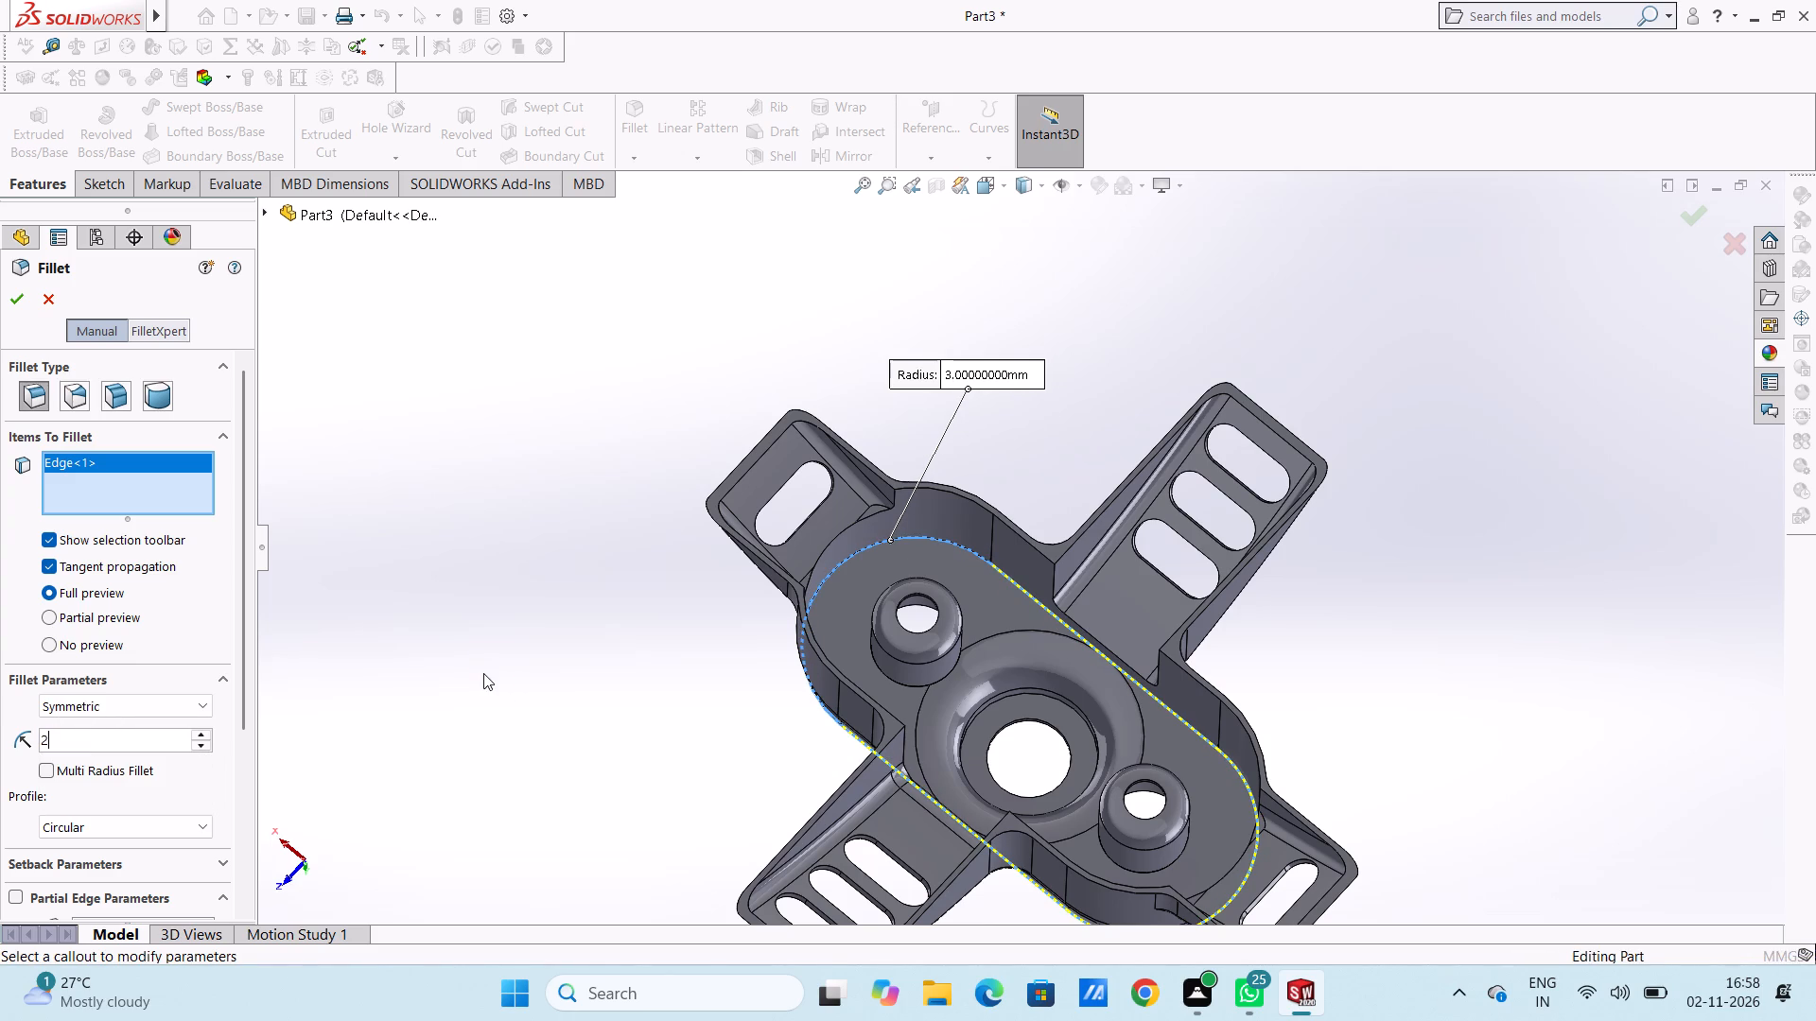
left_click(20, 306)
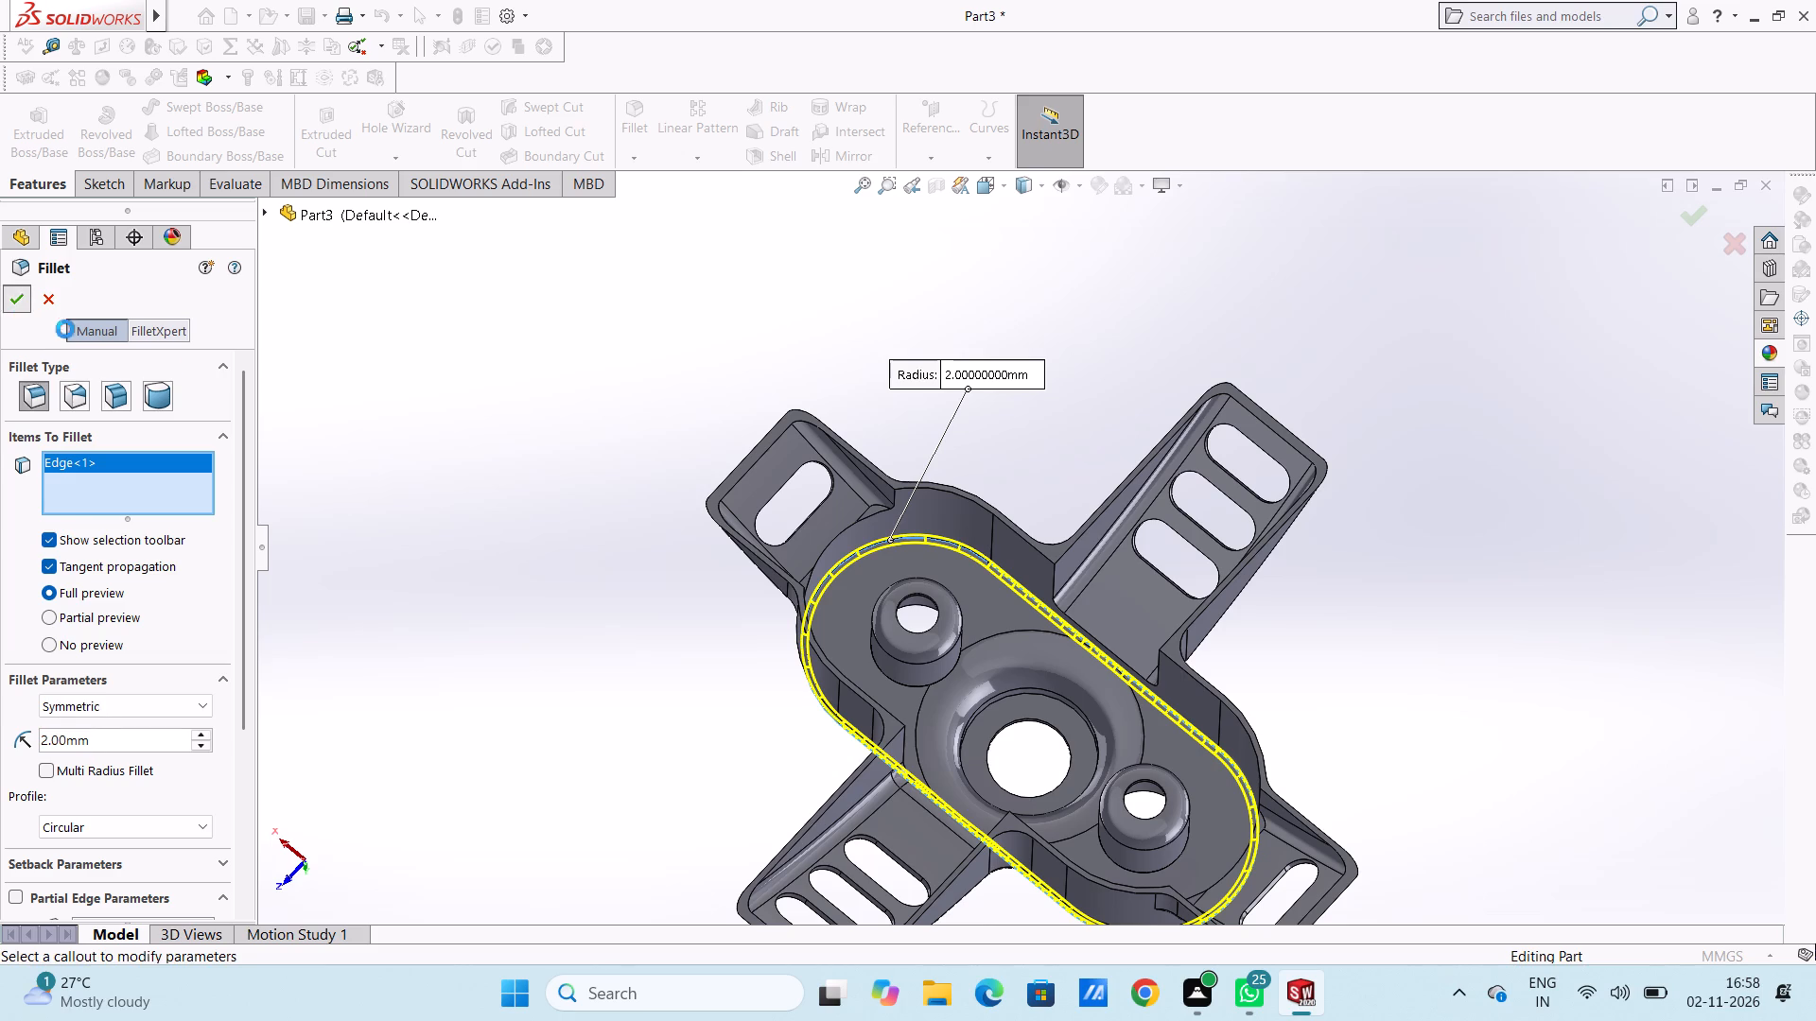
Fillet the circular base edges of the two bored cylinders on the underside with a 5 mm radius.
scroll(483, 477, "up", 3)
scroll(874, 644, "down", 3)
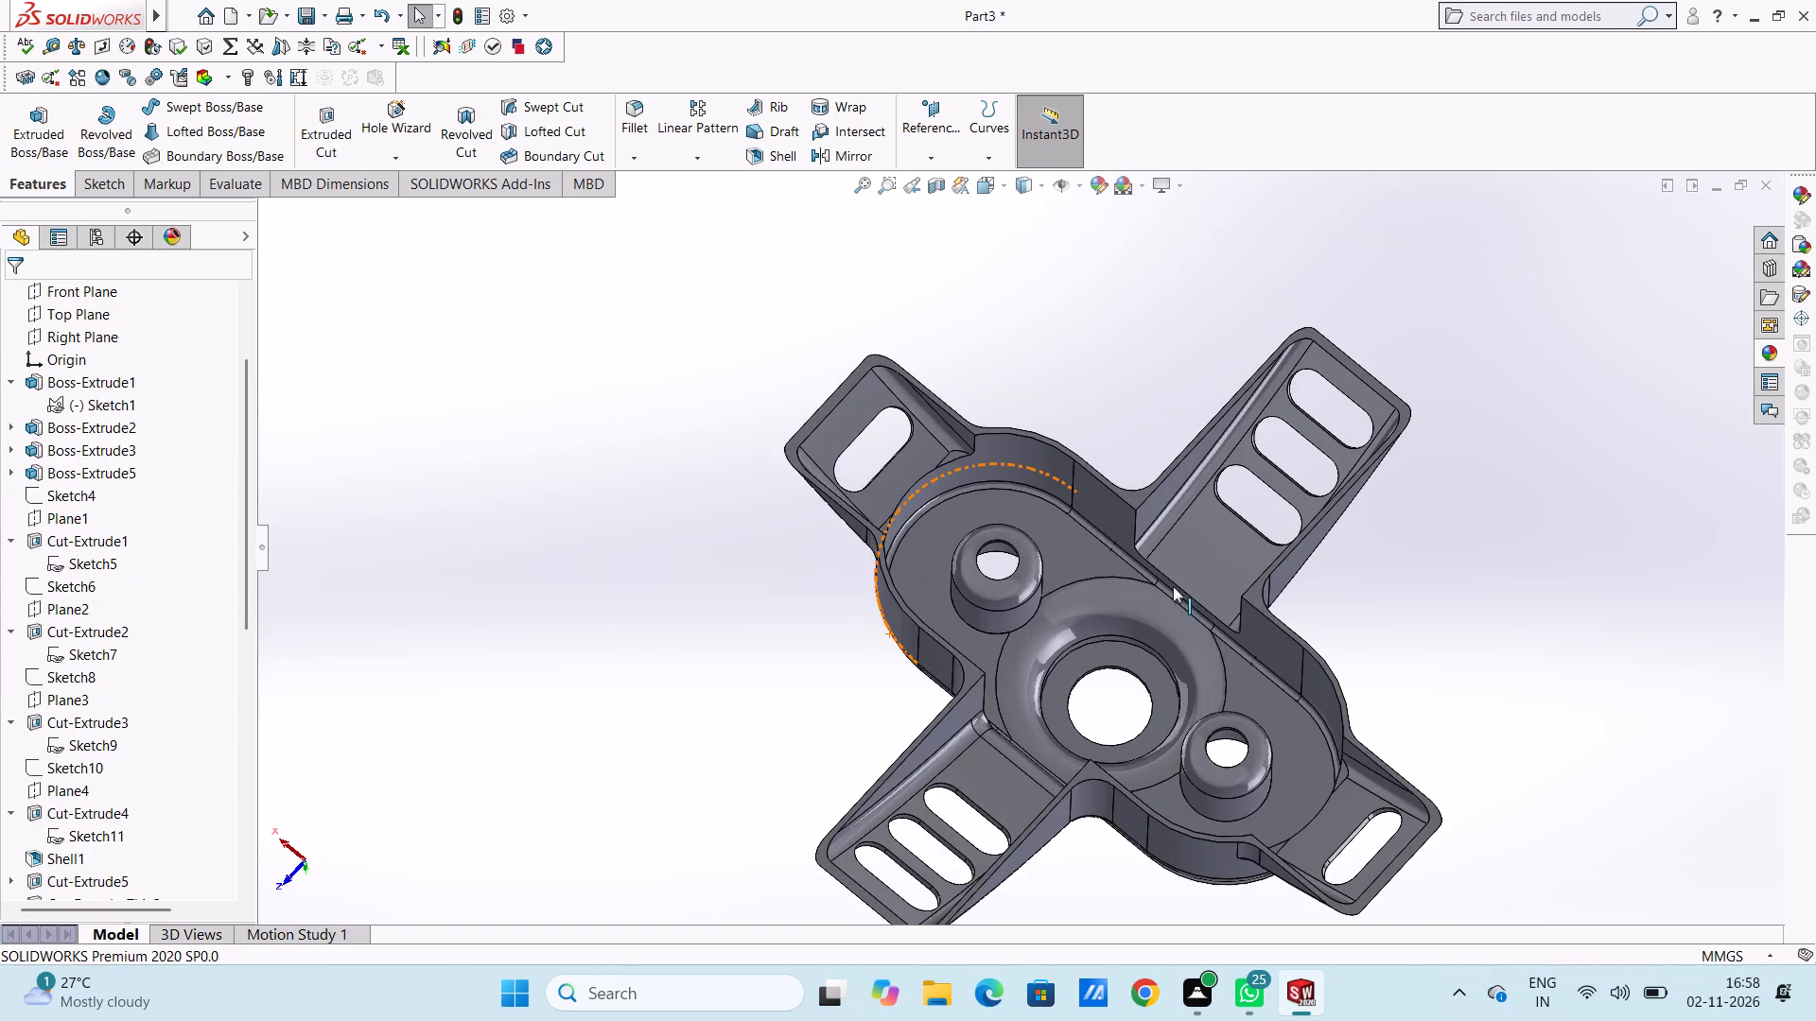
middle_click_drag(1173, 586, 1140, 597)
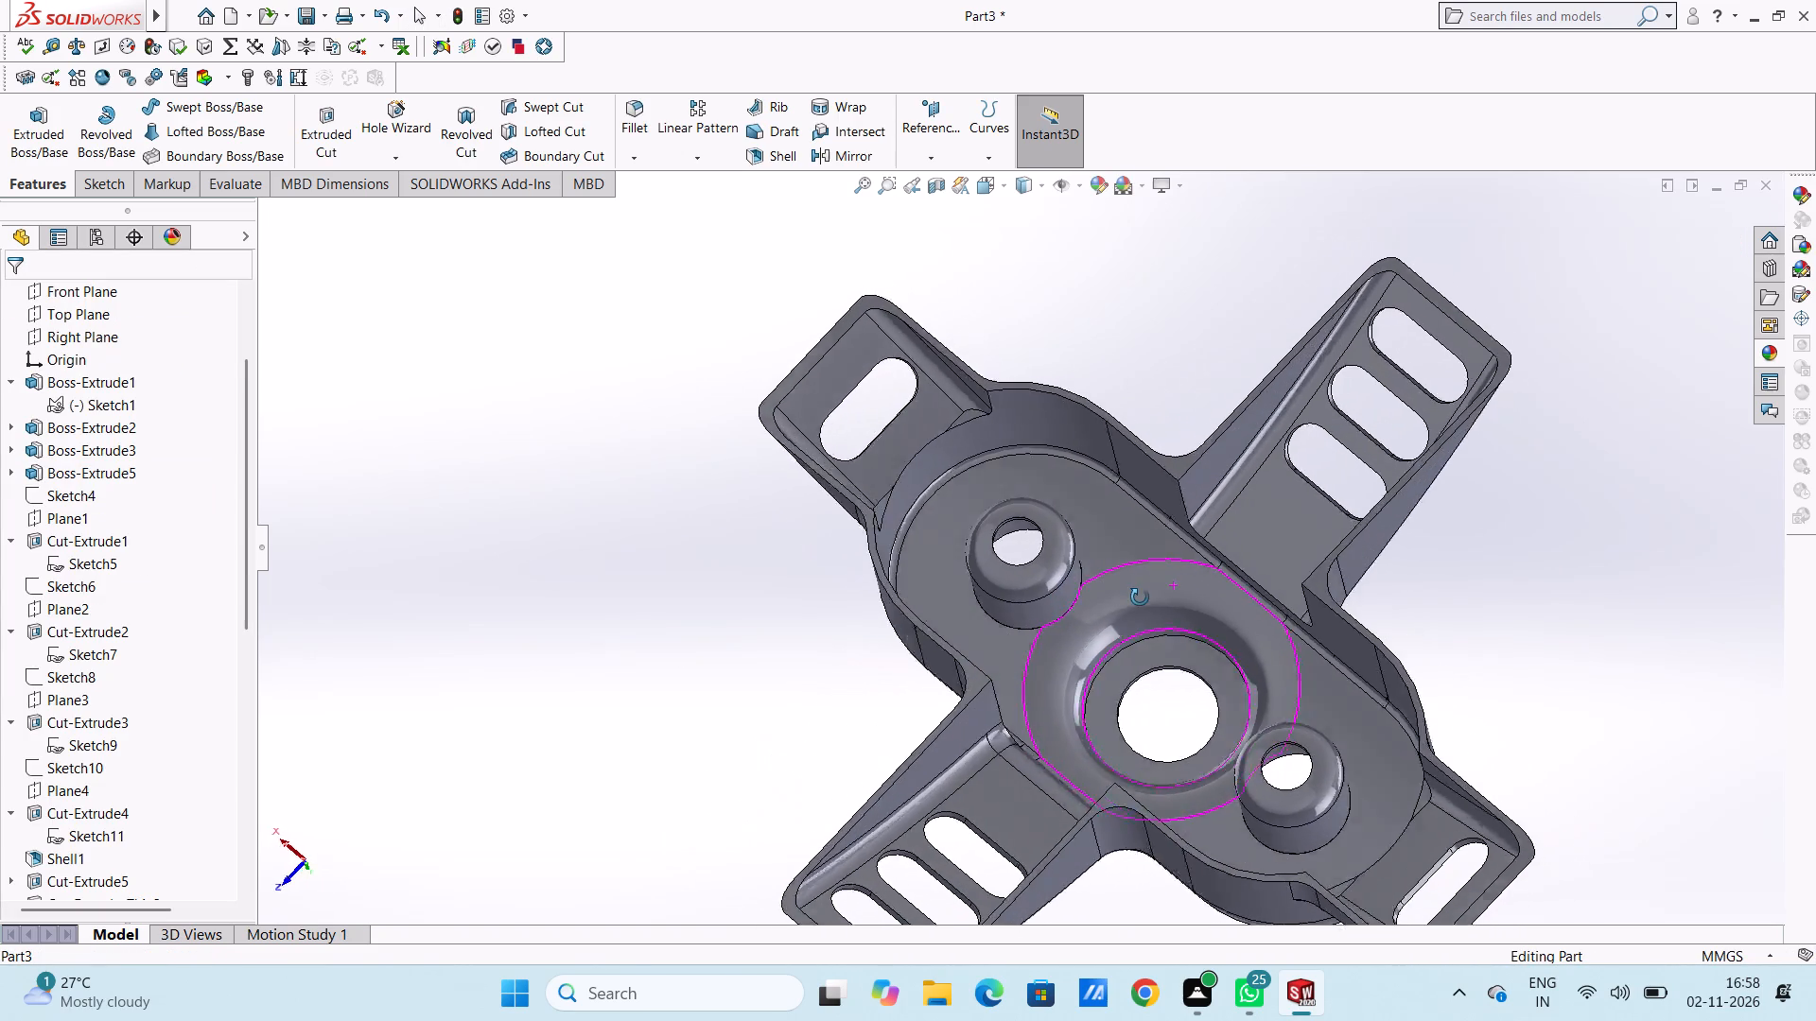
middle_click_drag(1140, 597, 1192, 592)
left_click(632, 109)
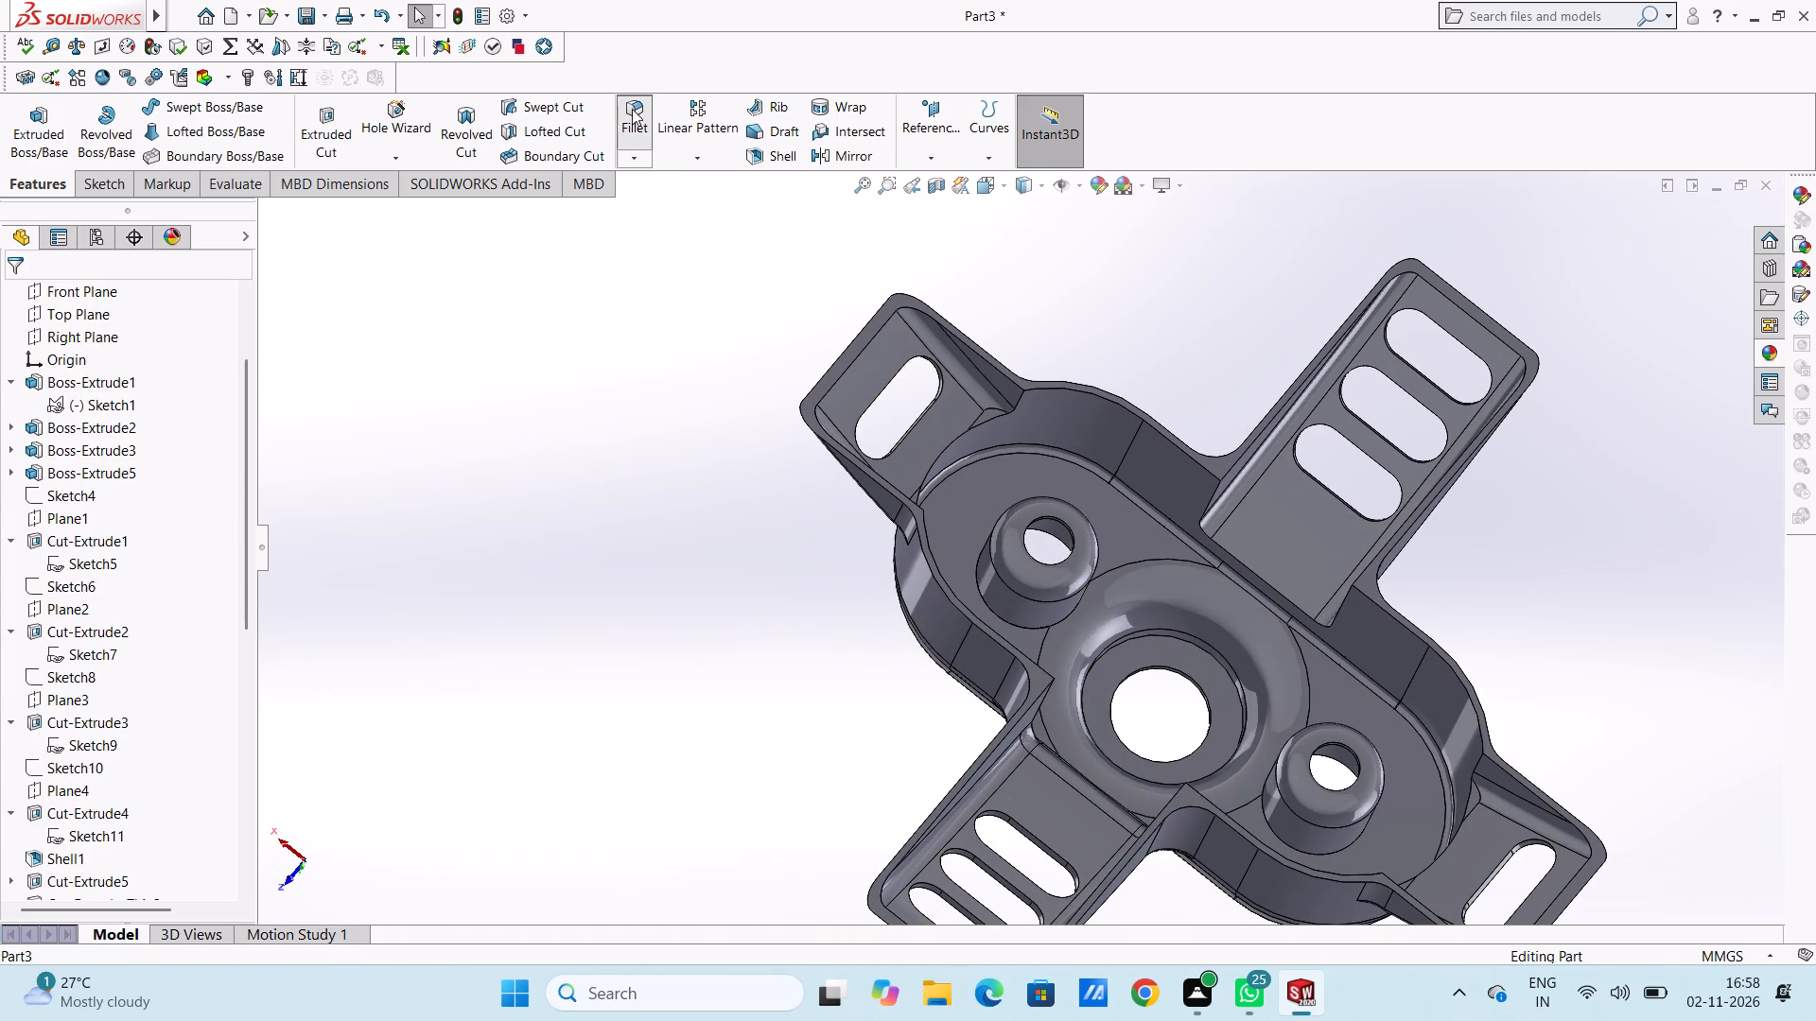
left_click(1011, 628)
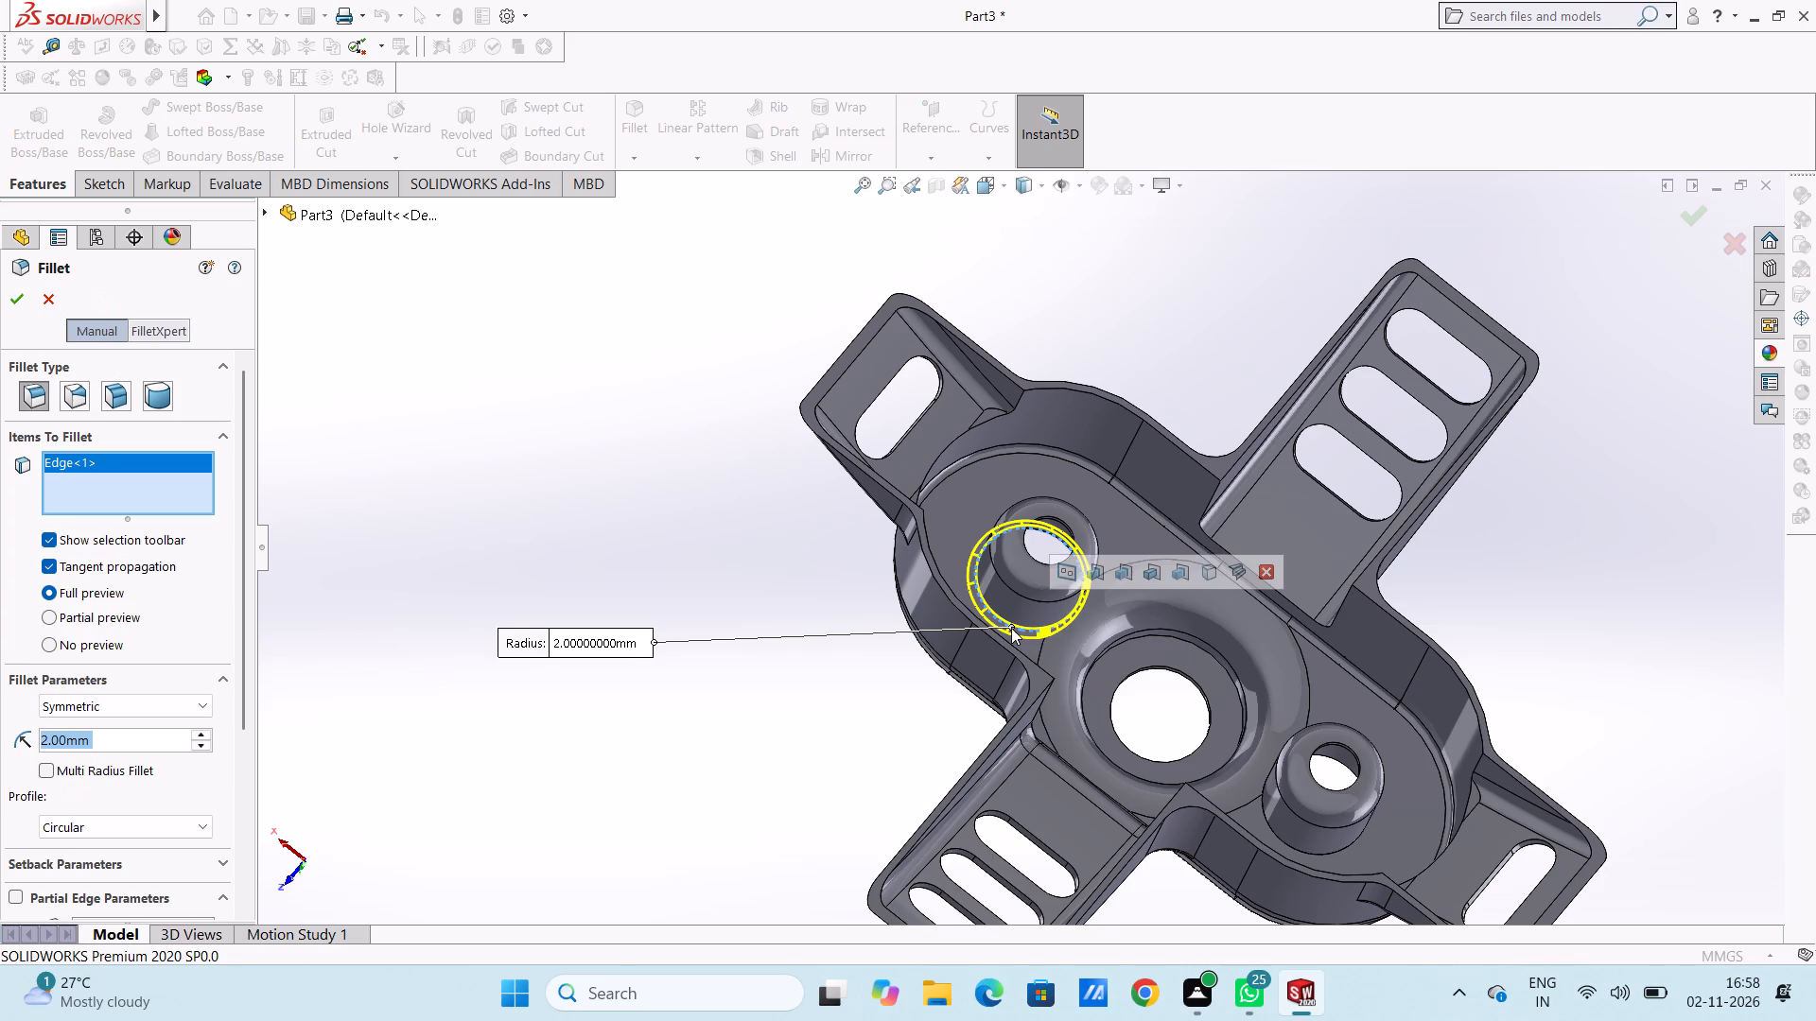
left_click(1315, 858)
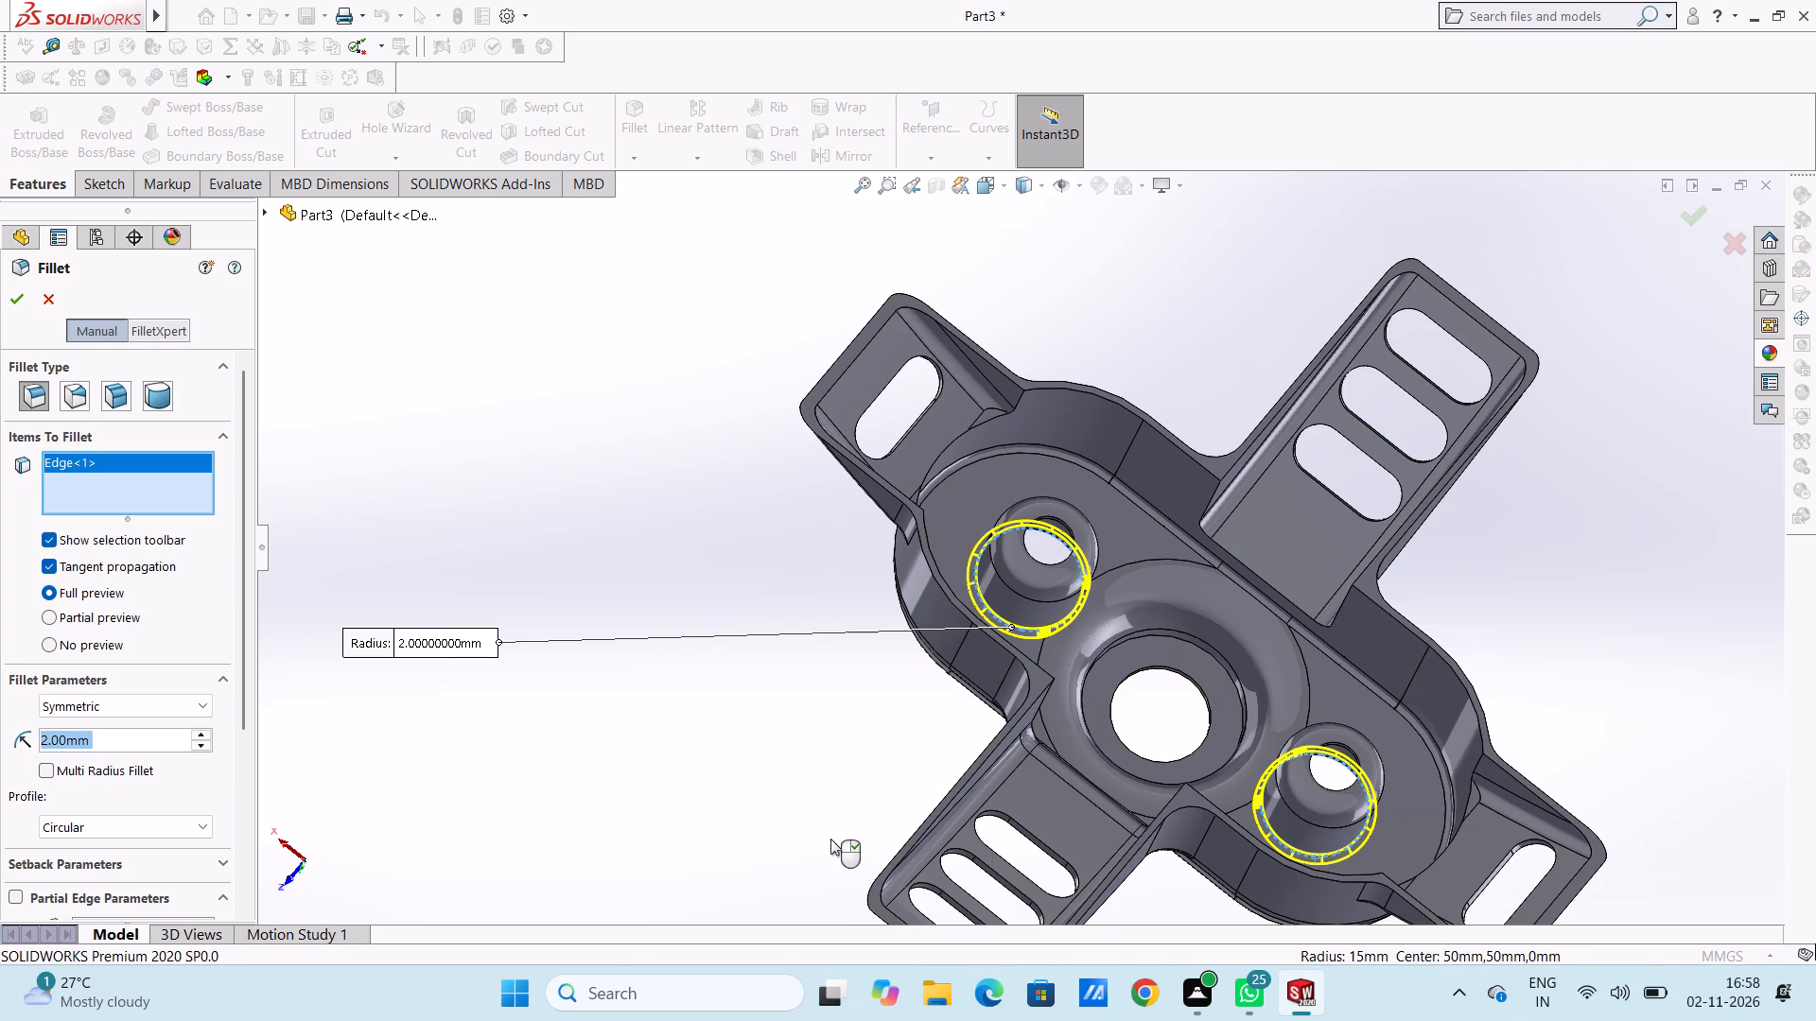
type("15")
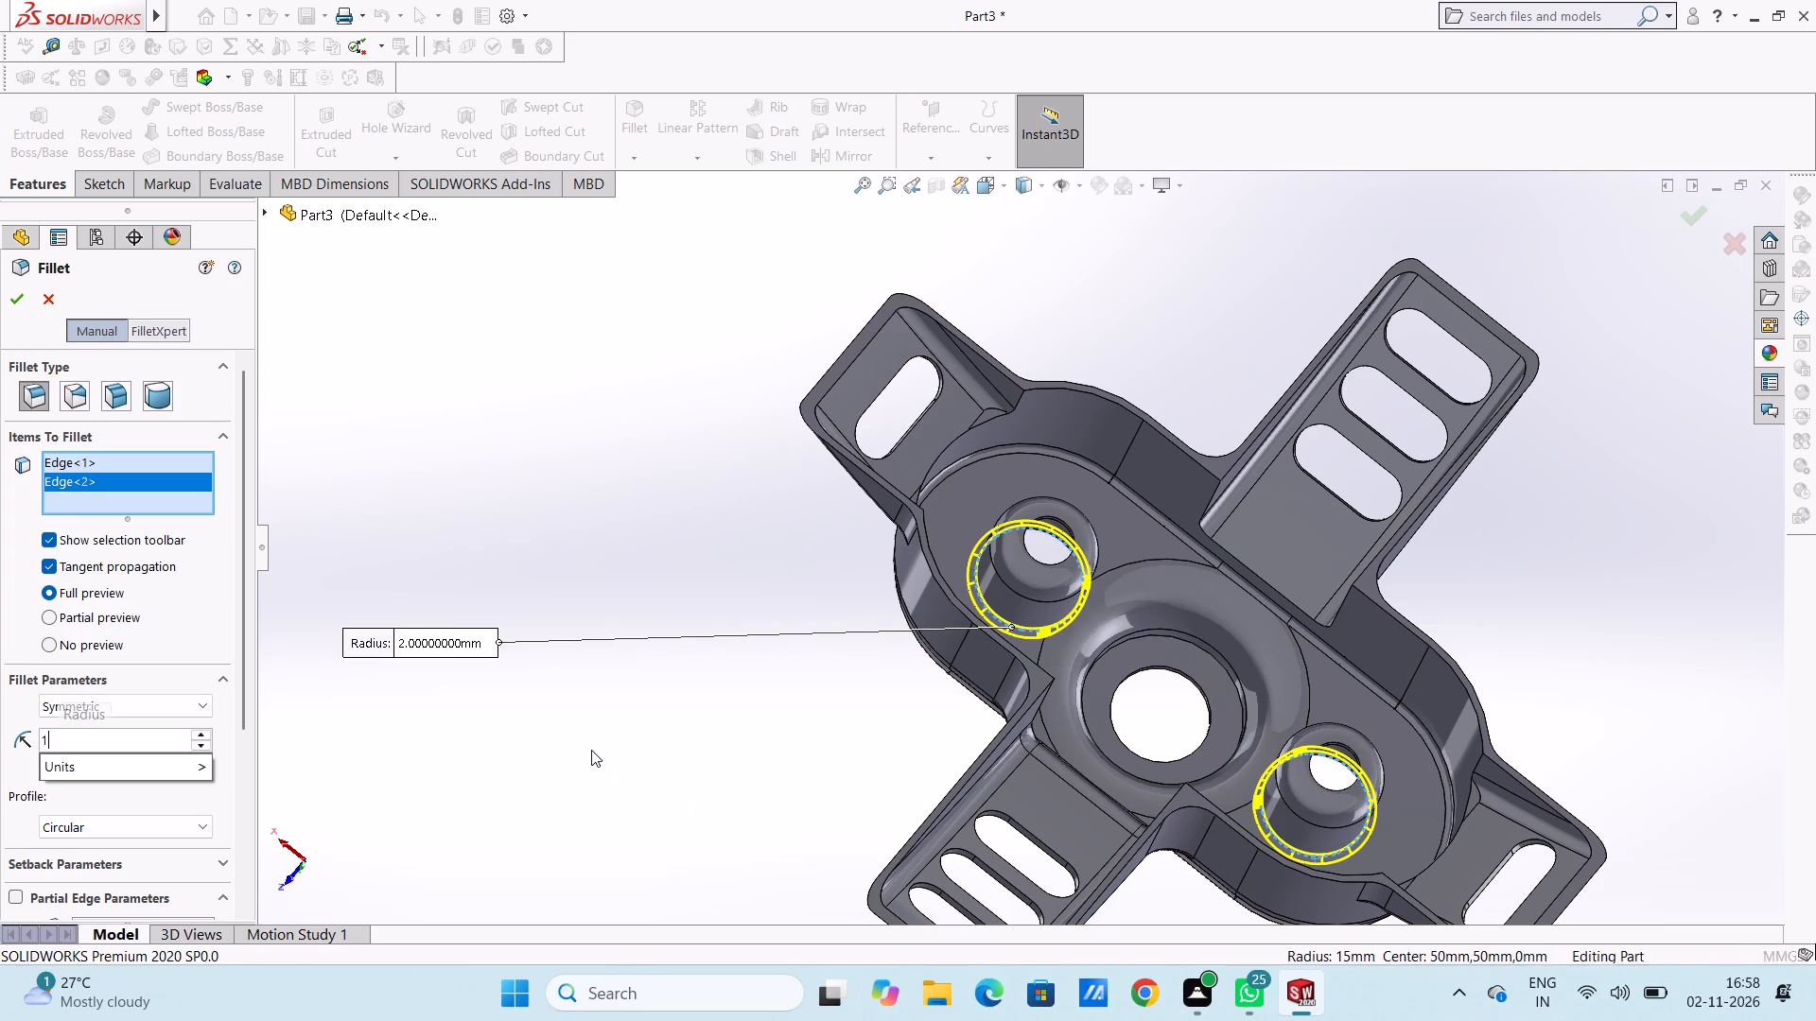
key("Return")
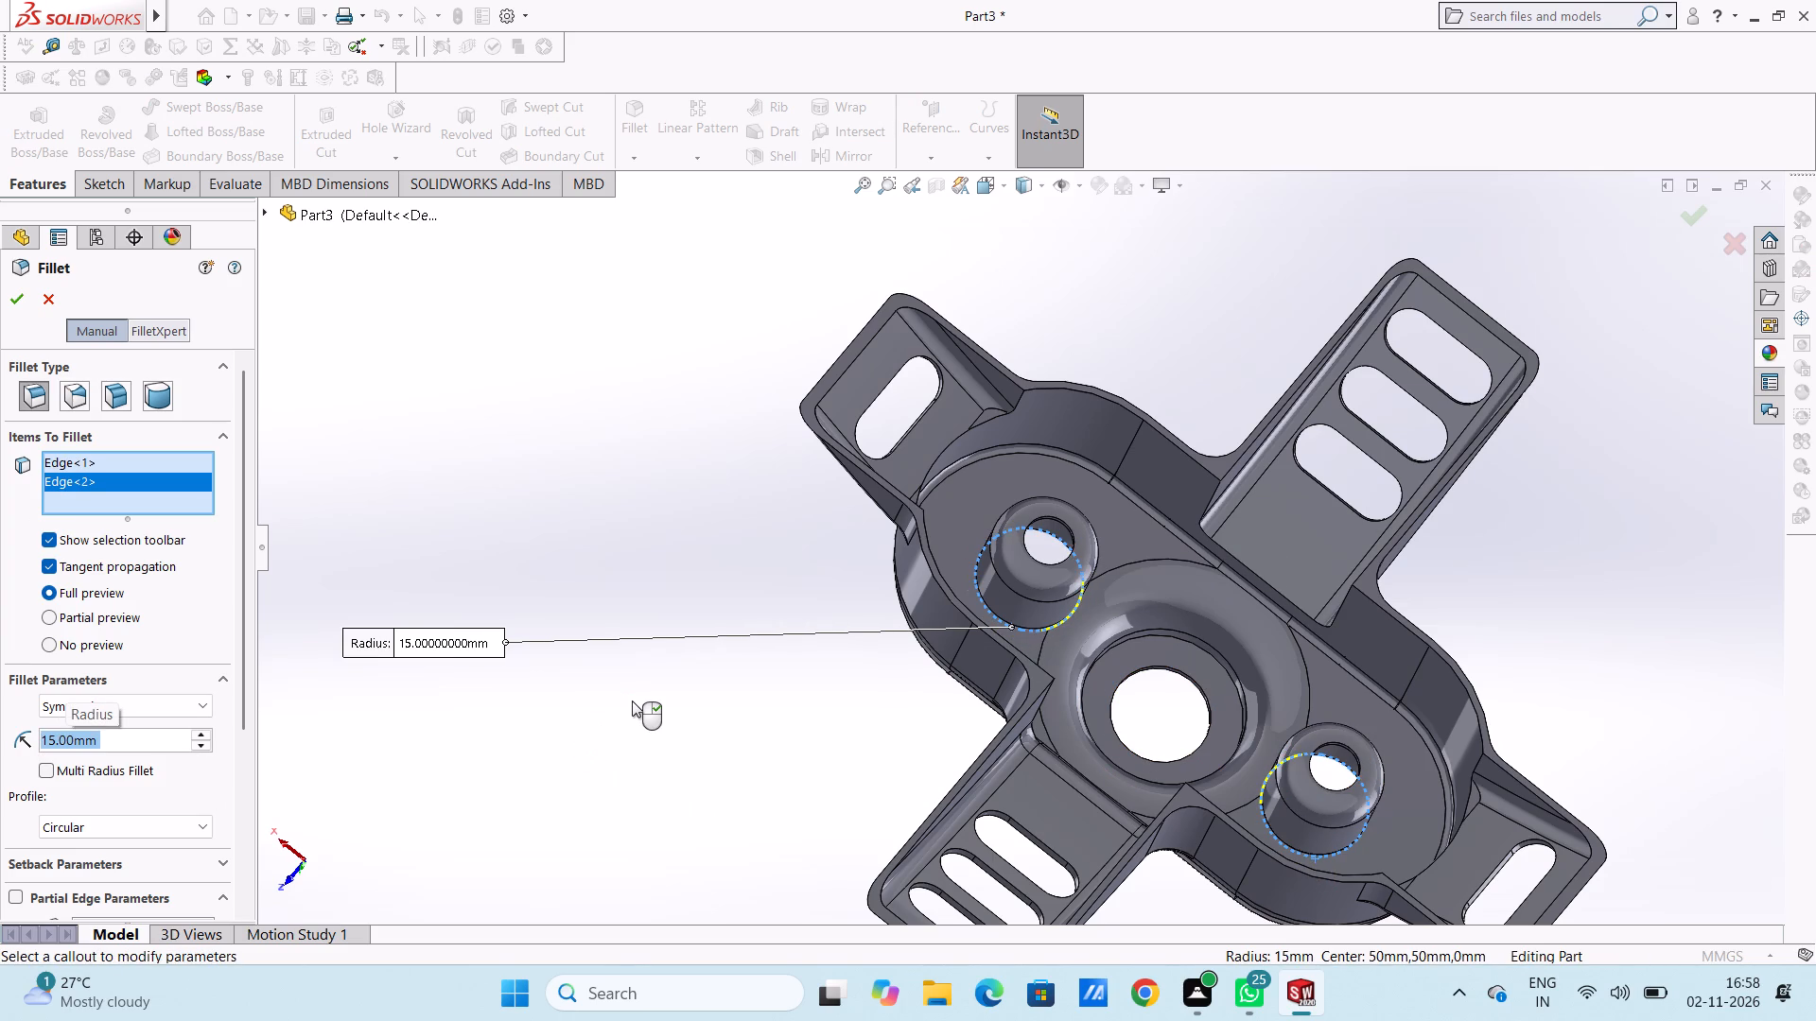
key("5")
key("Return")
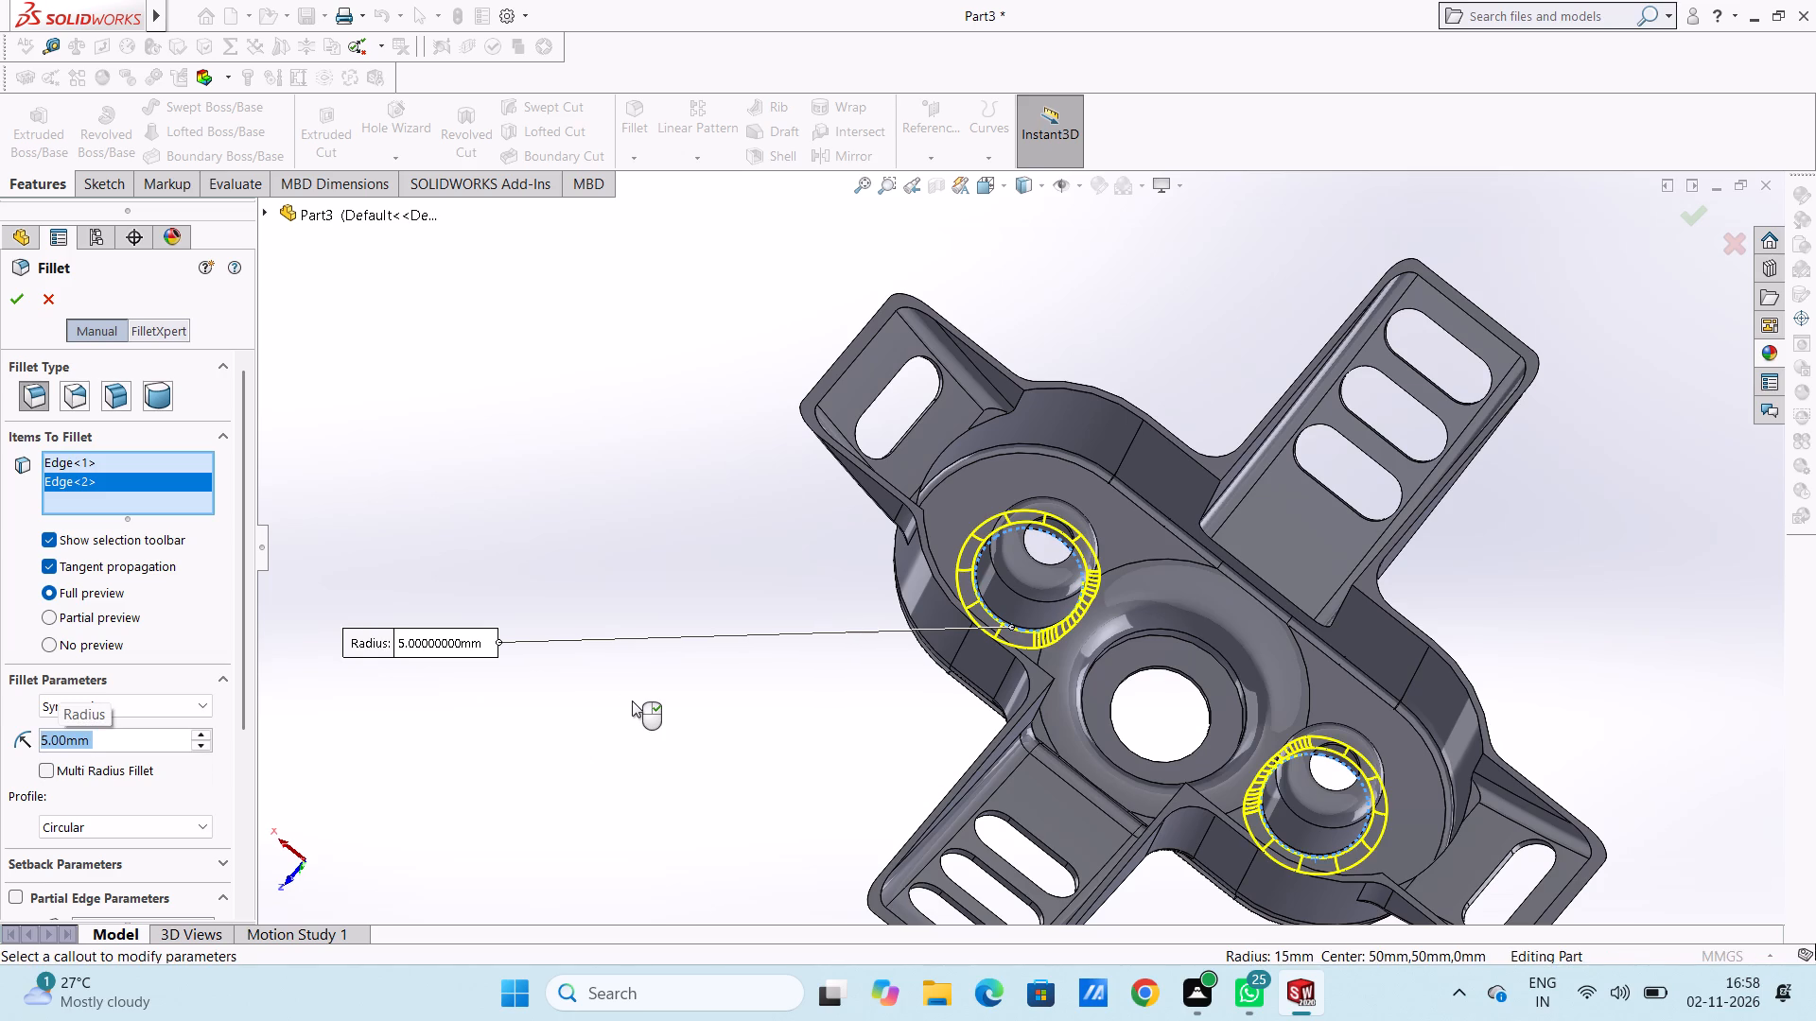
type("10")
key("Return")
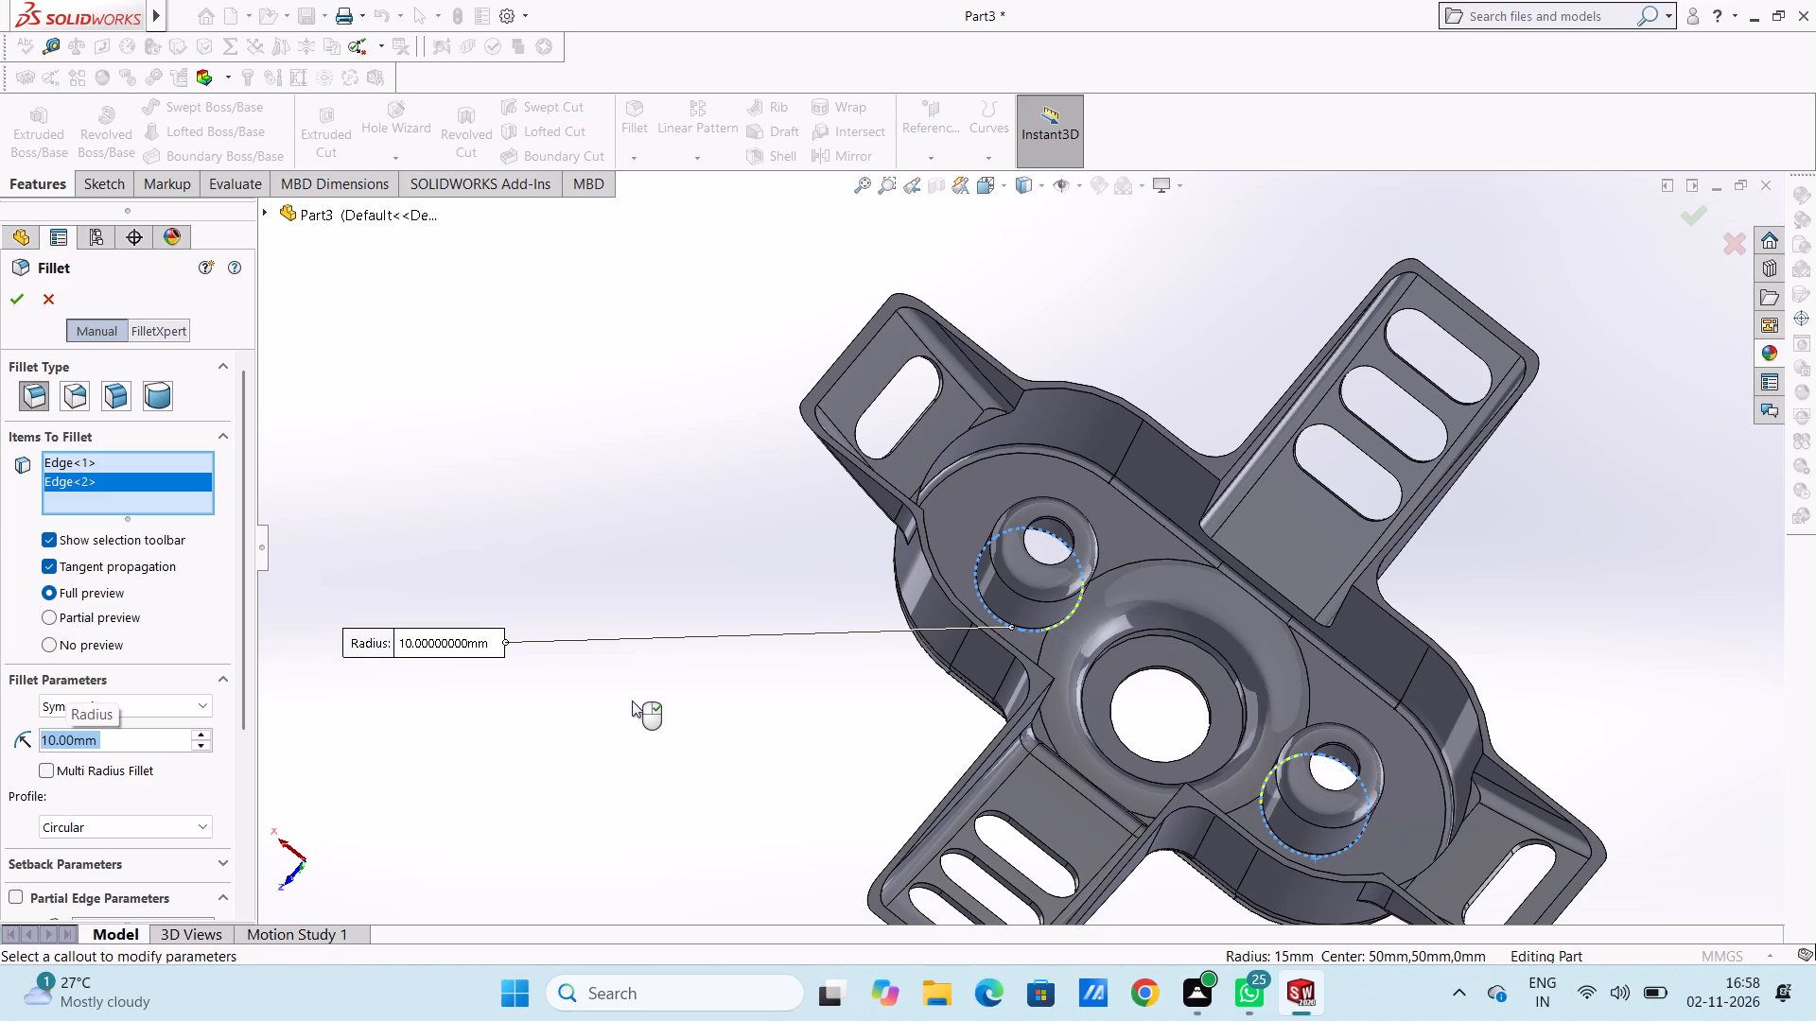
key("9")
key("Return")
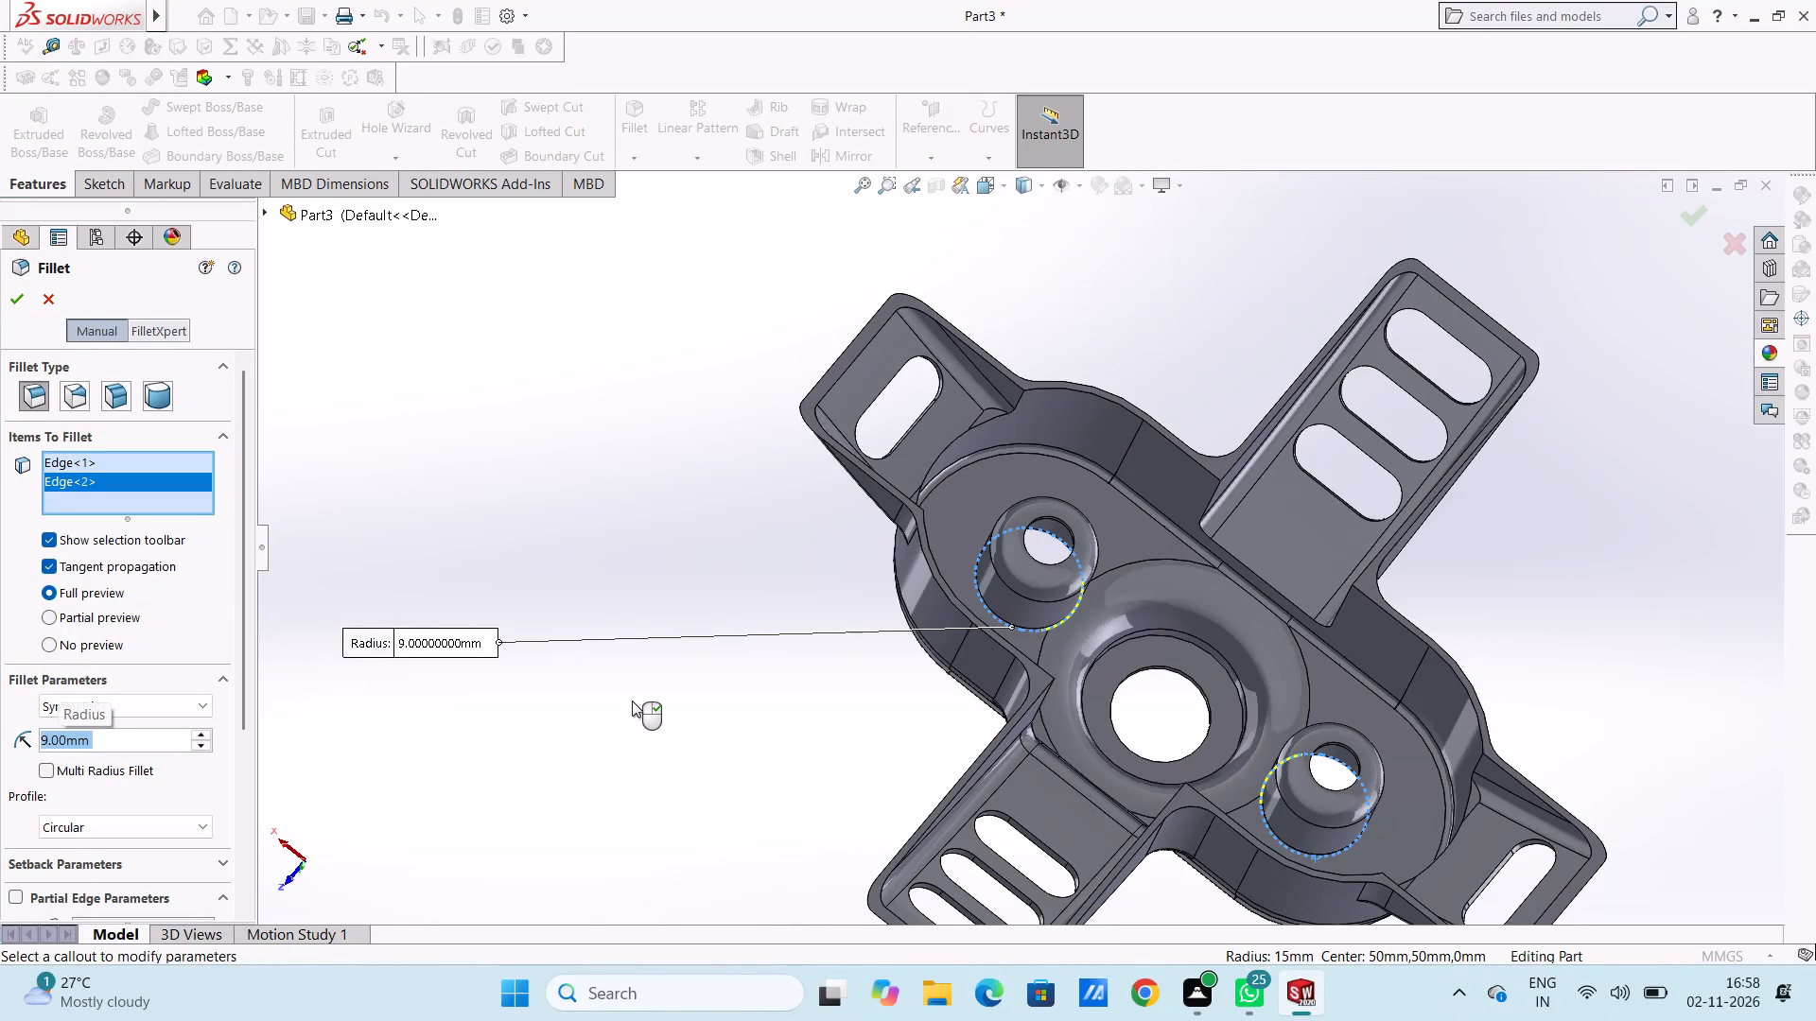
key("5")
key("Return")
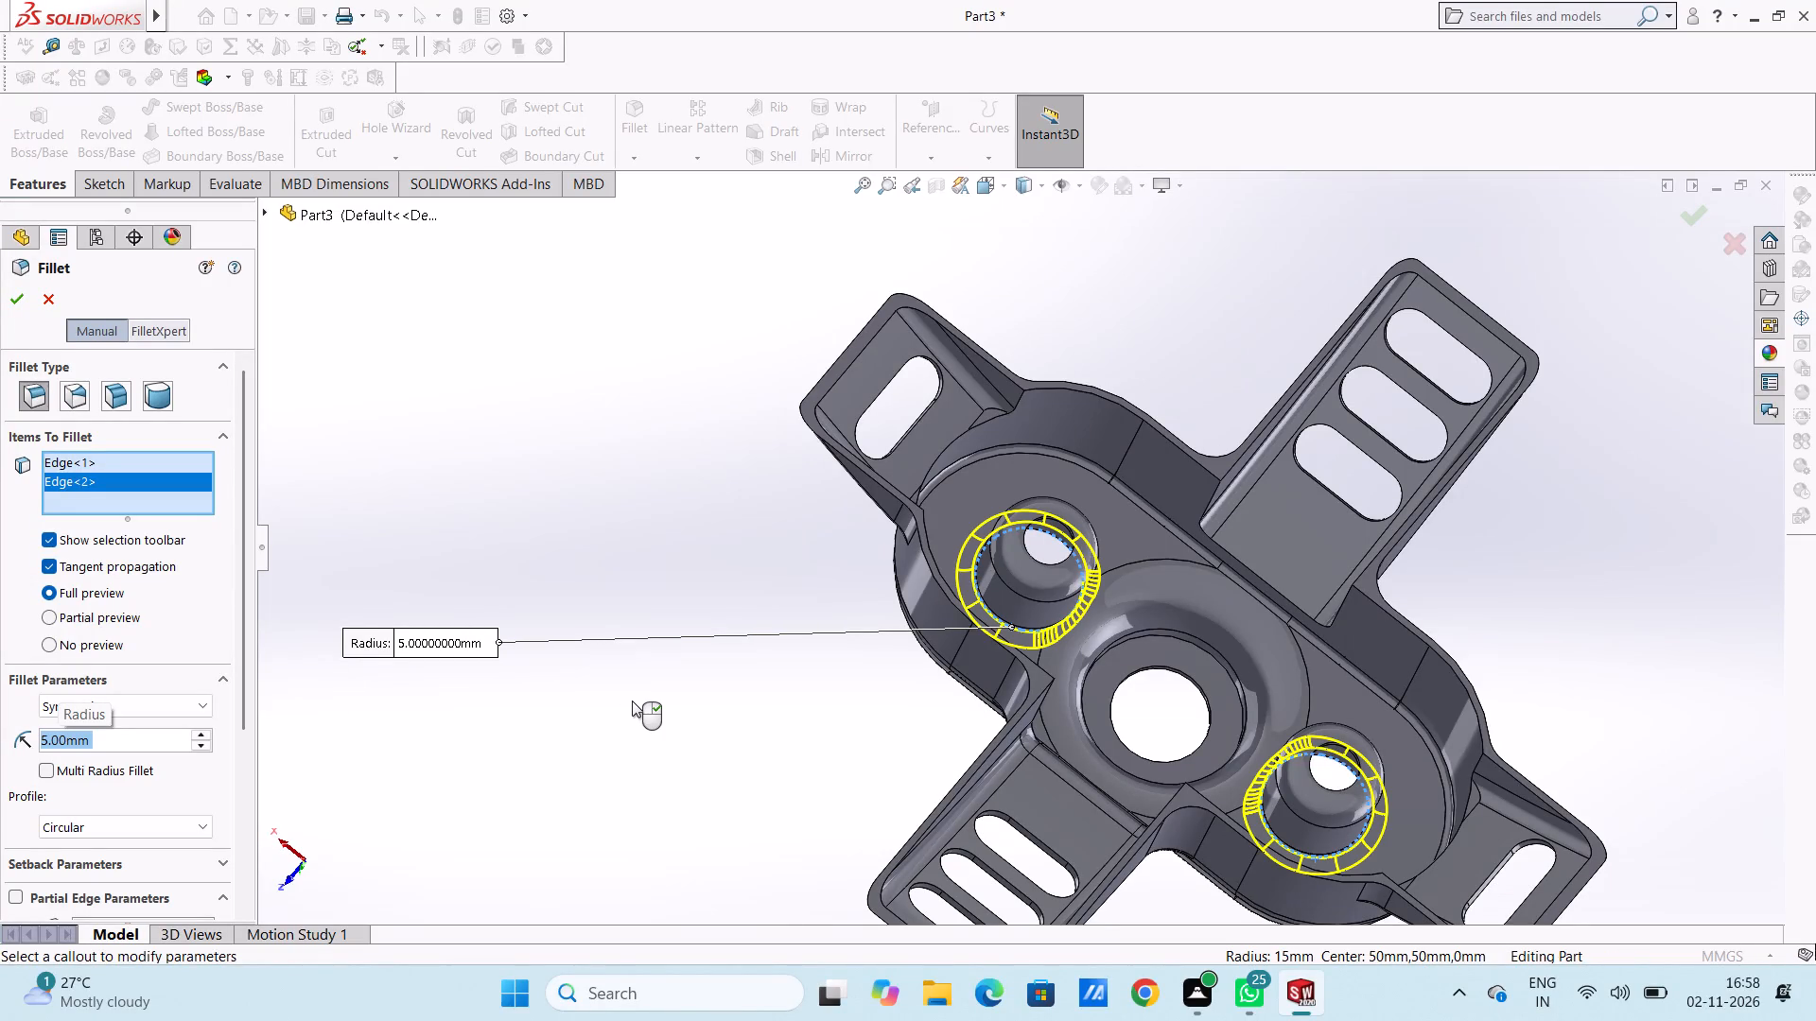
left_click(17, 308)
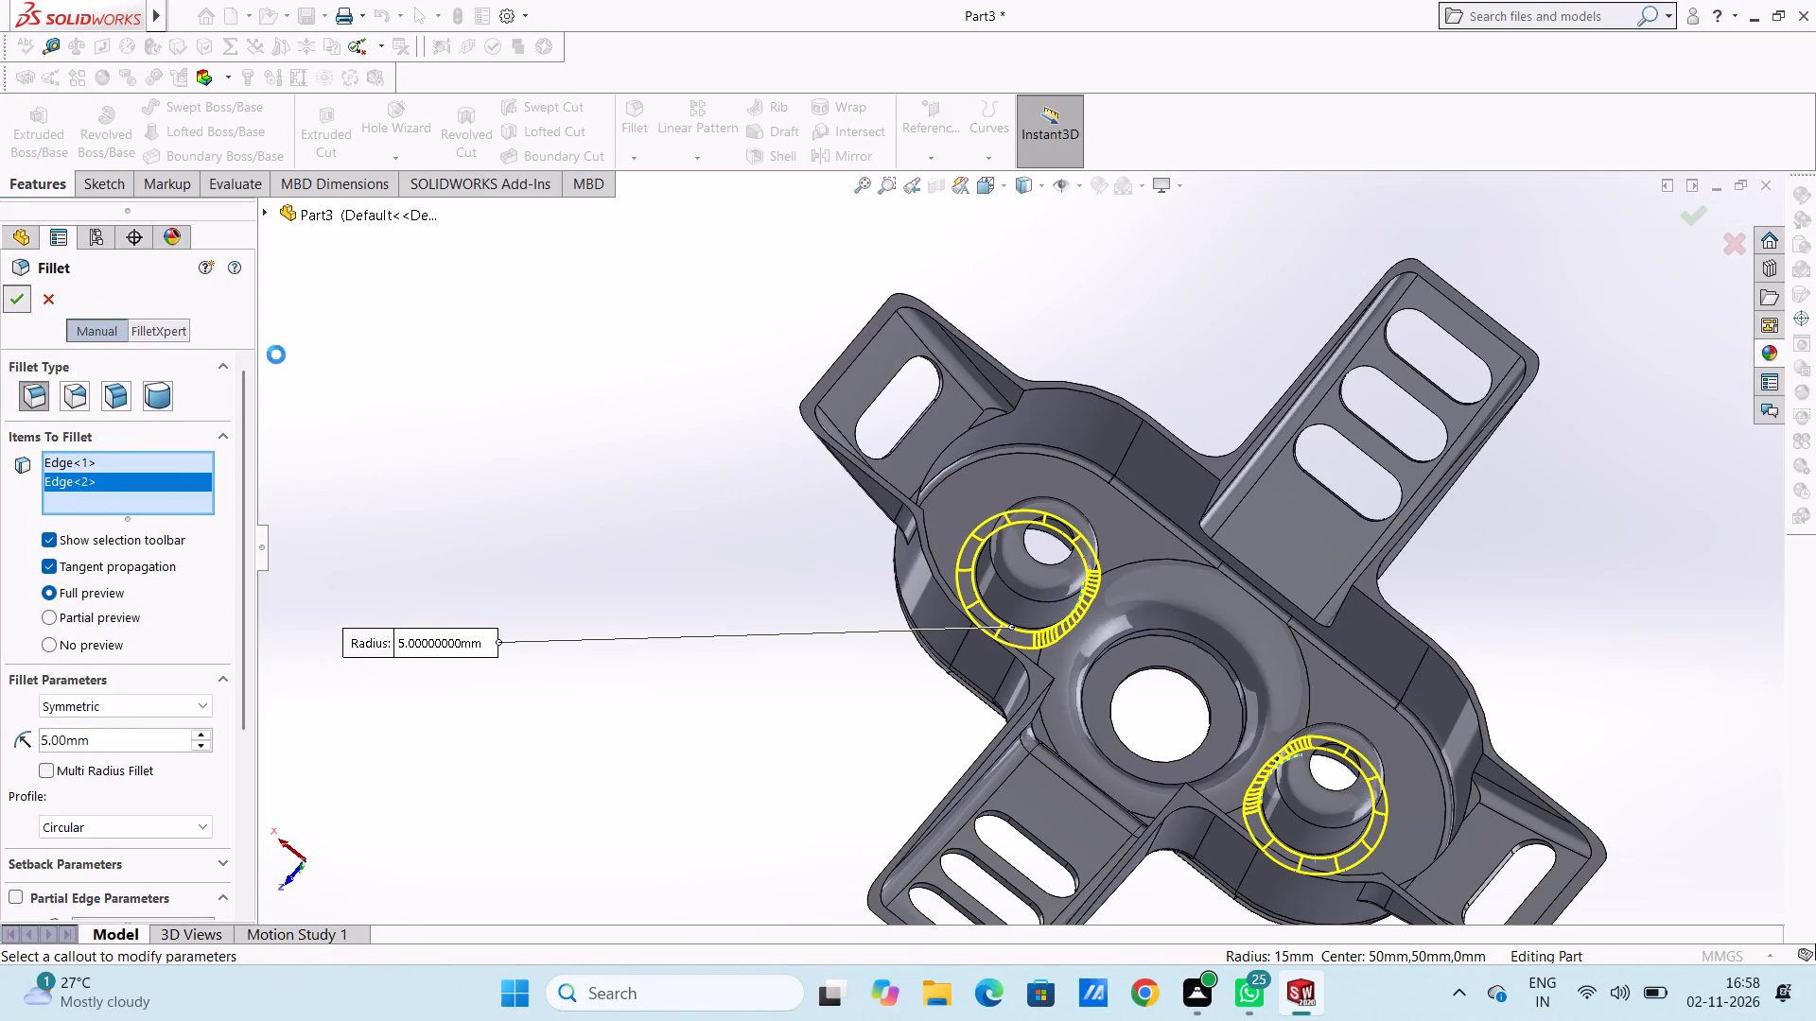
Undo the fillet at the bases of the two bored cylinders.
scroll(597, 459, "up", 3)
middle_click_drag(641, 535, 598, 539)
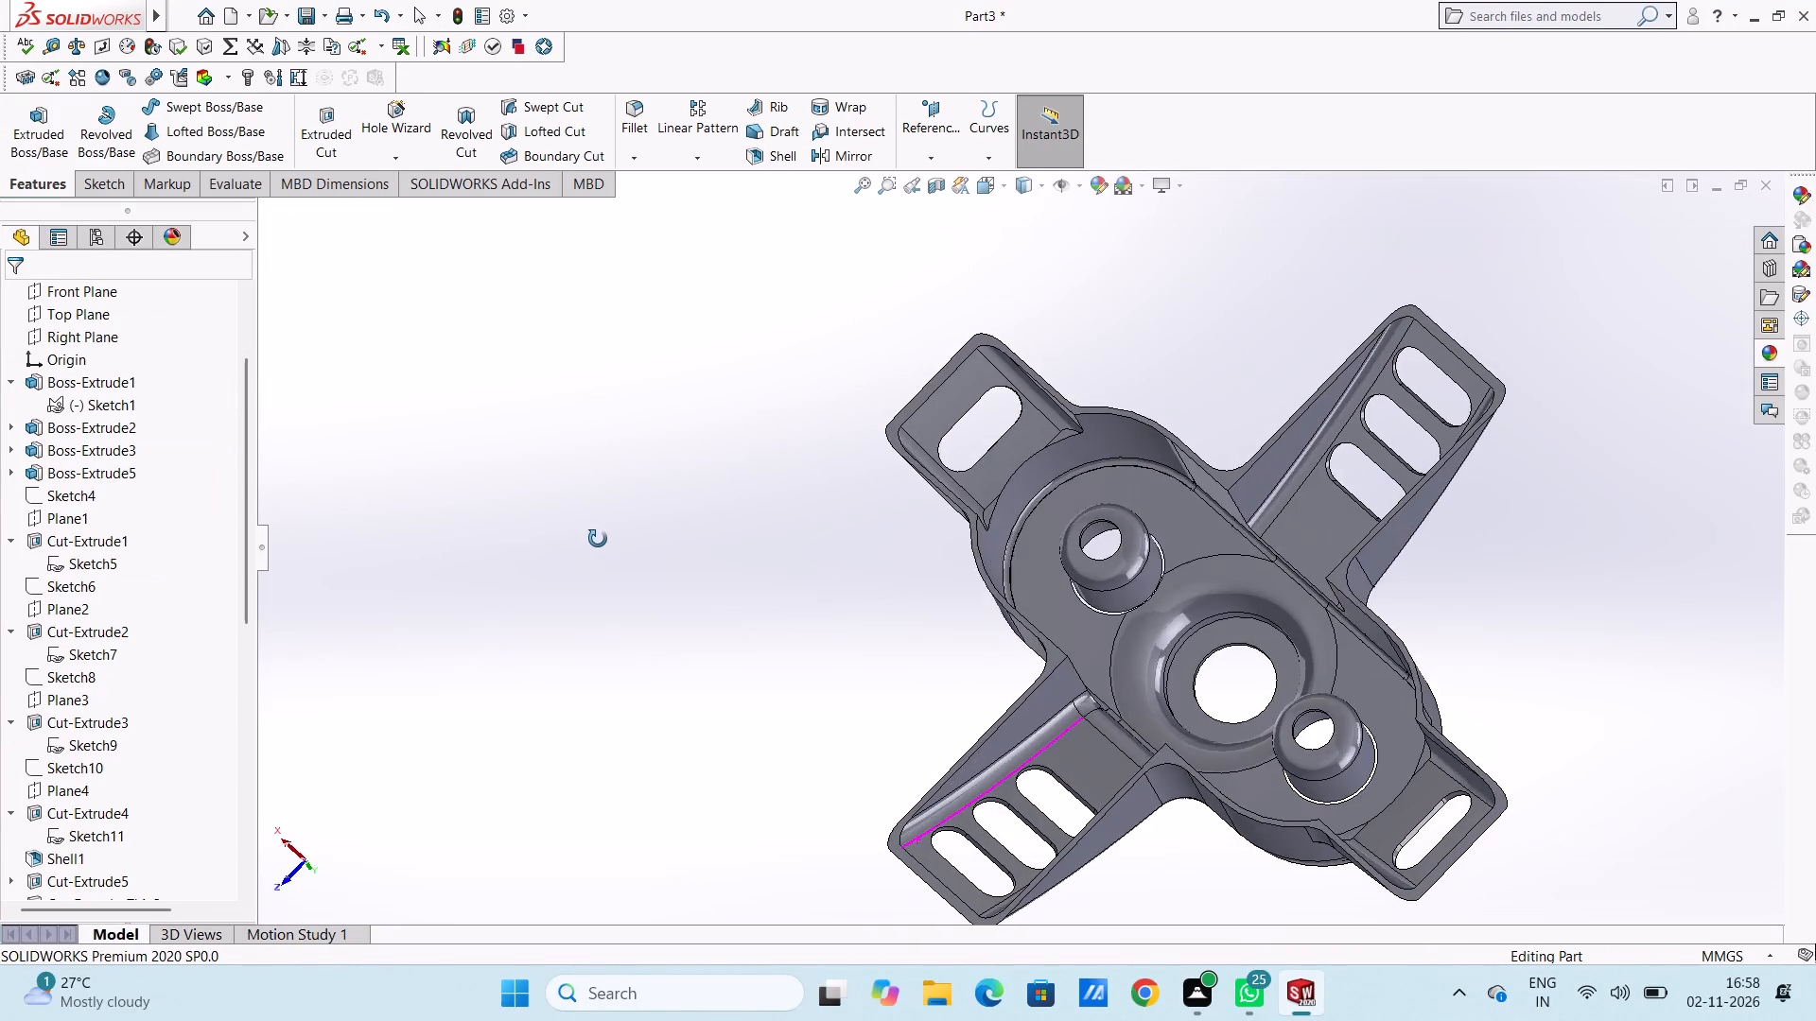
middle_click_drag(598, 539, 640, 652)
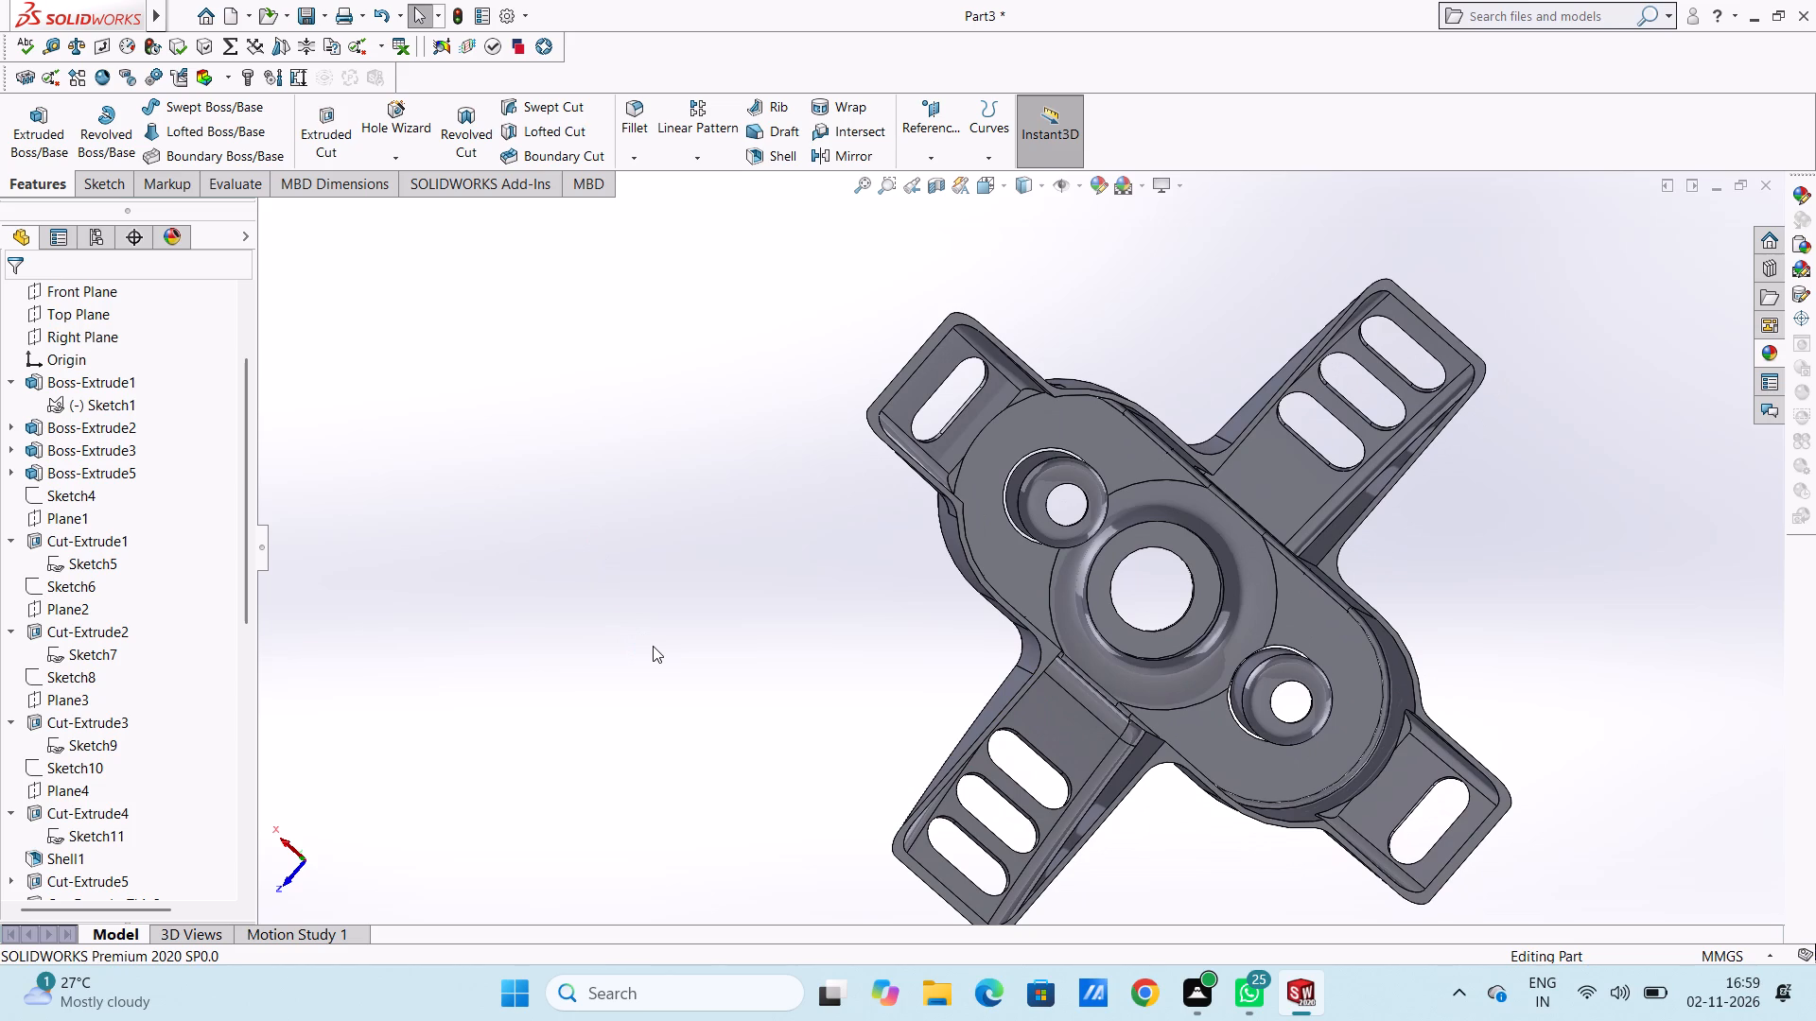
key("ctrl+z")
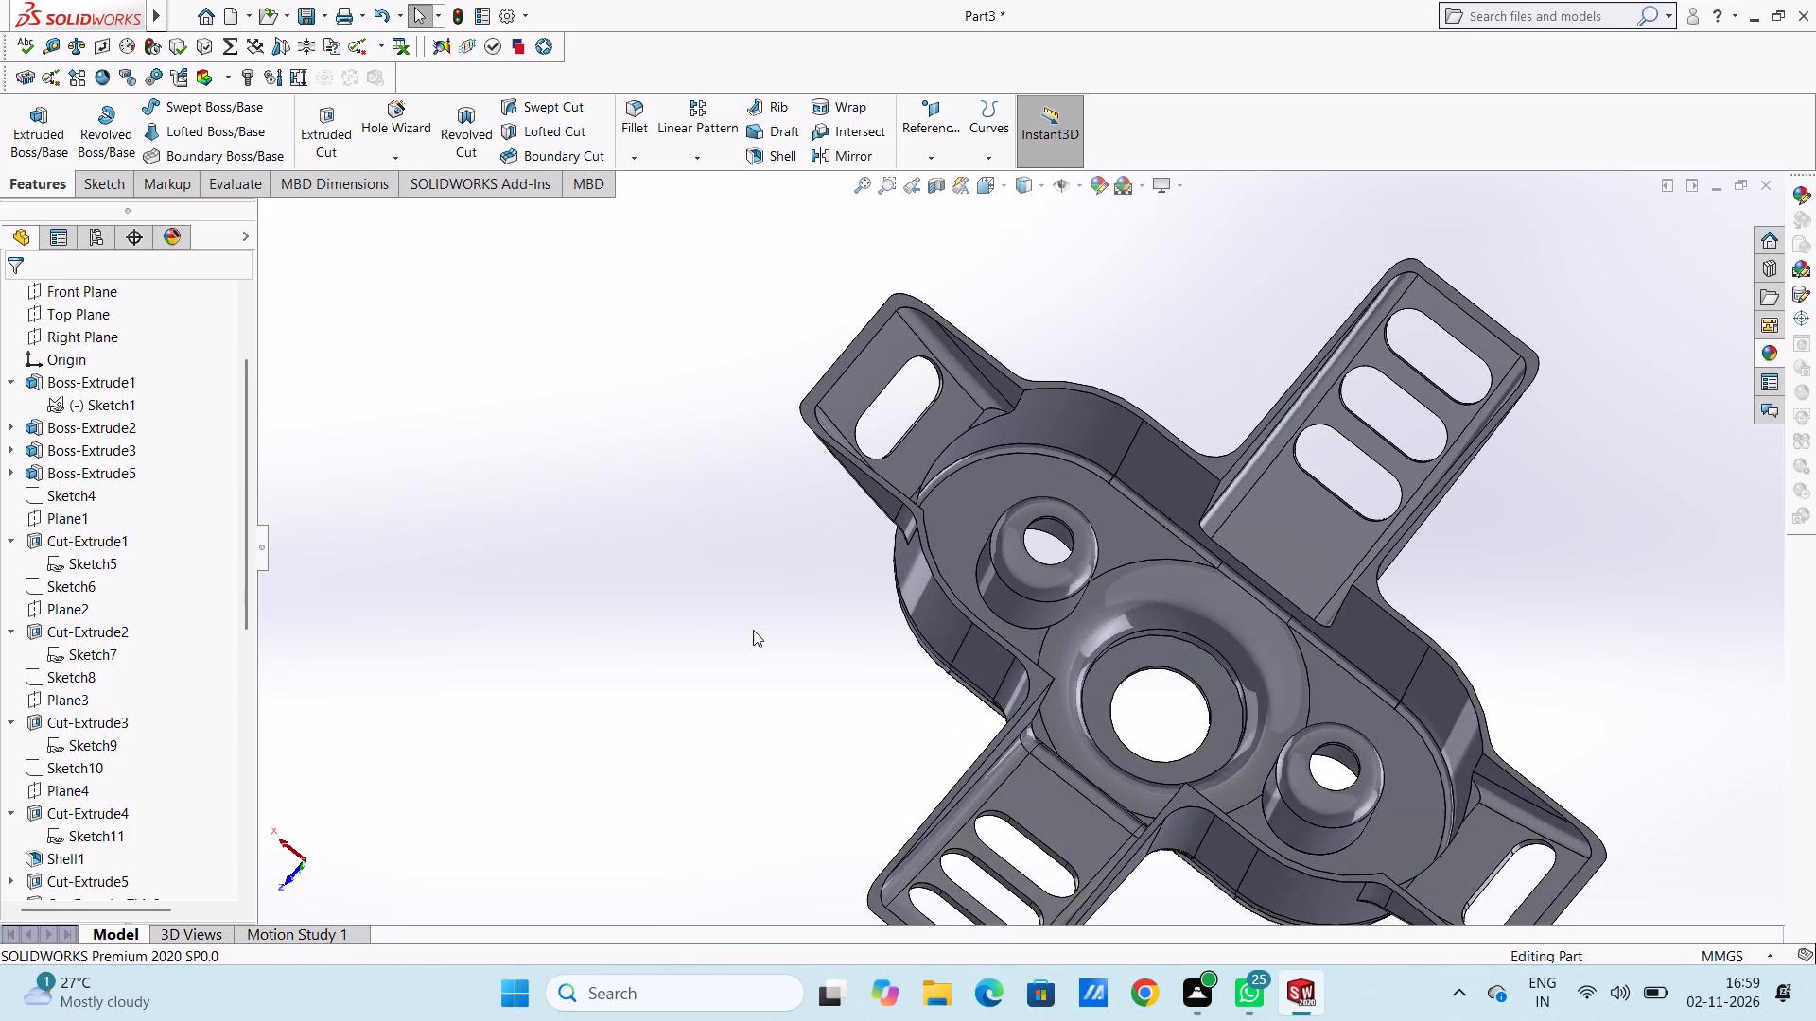
Examine the bracket from several sides and return it to the isometric view.
scroll(756, 628, "up", 5)
middle_click_drag(756, 620, 739, 735)
middle_click_drag(722, 564, 689, 766)
middle_click_drag(771, 610, 719, 721)
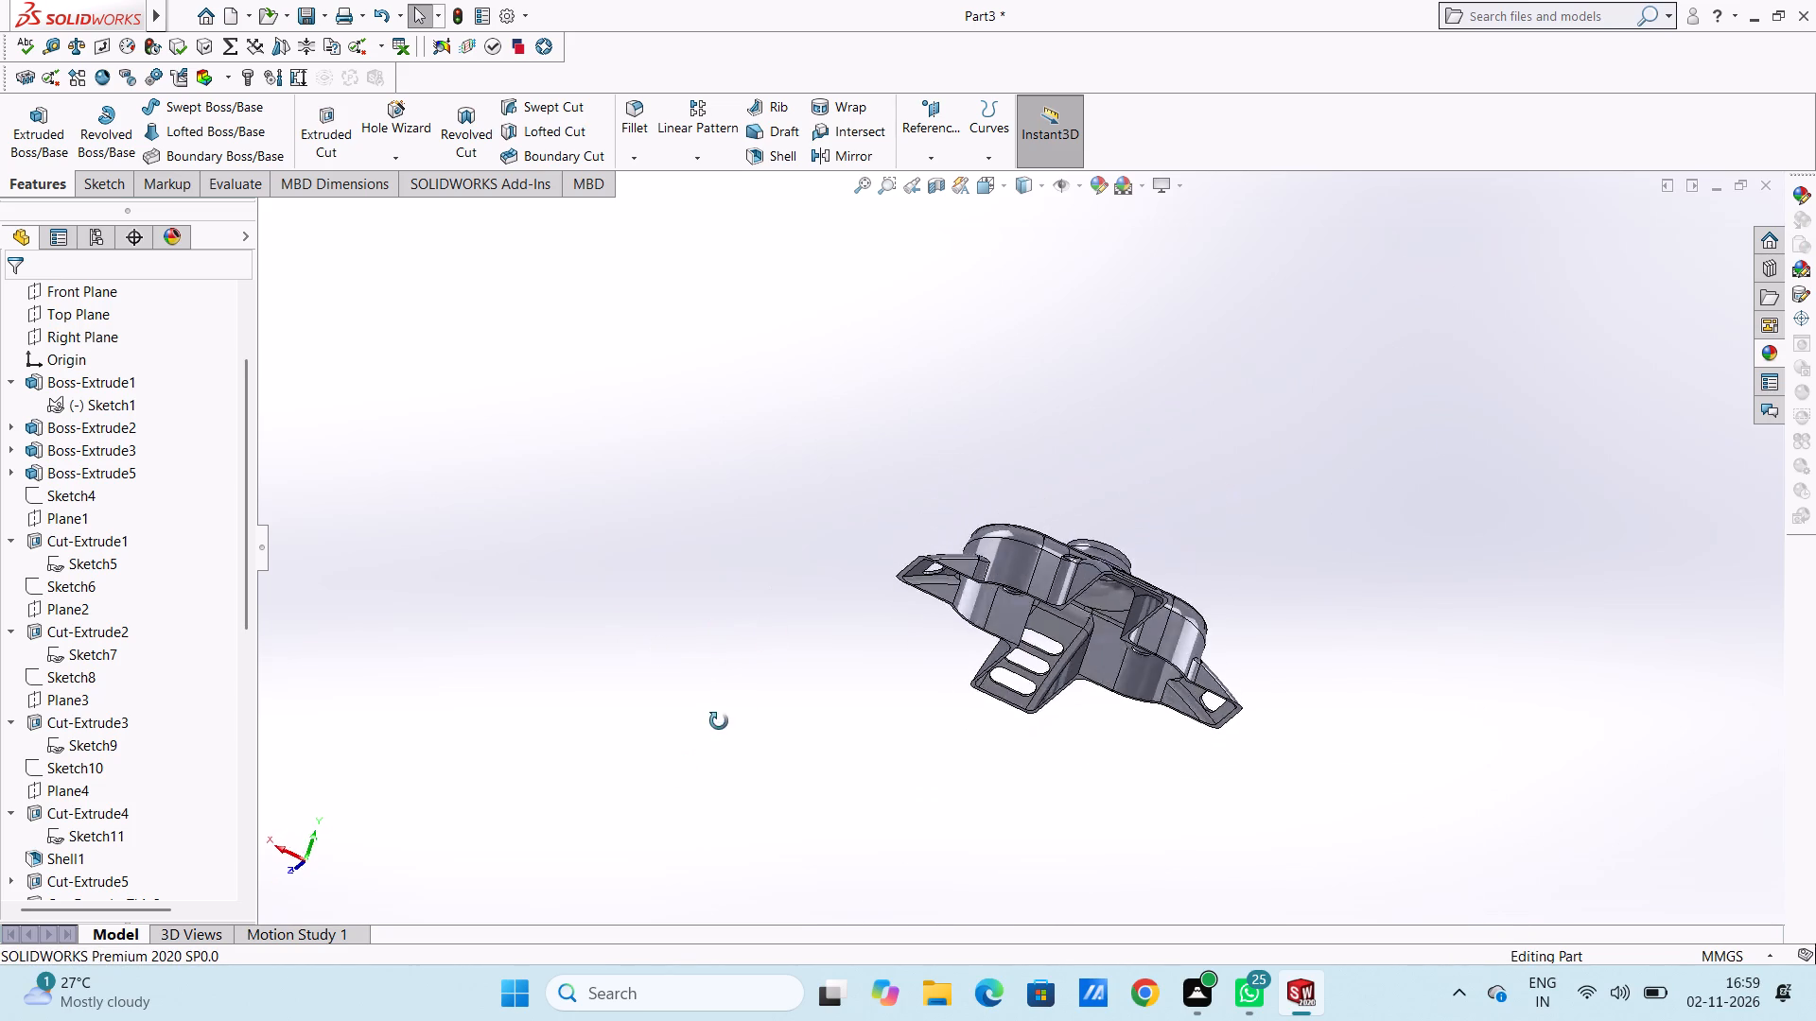
middle_click_drag(719, 721, 662, 770)
key("ctrl+7")
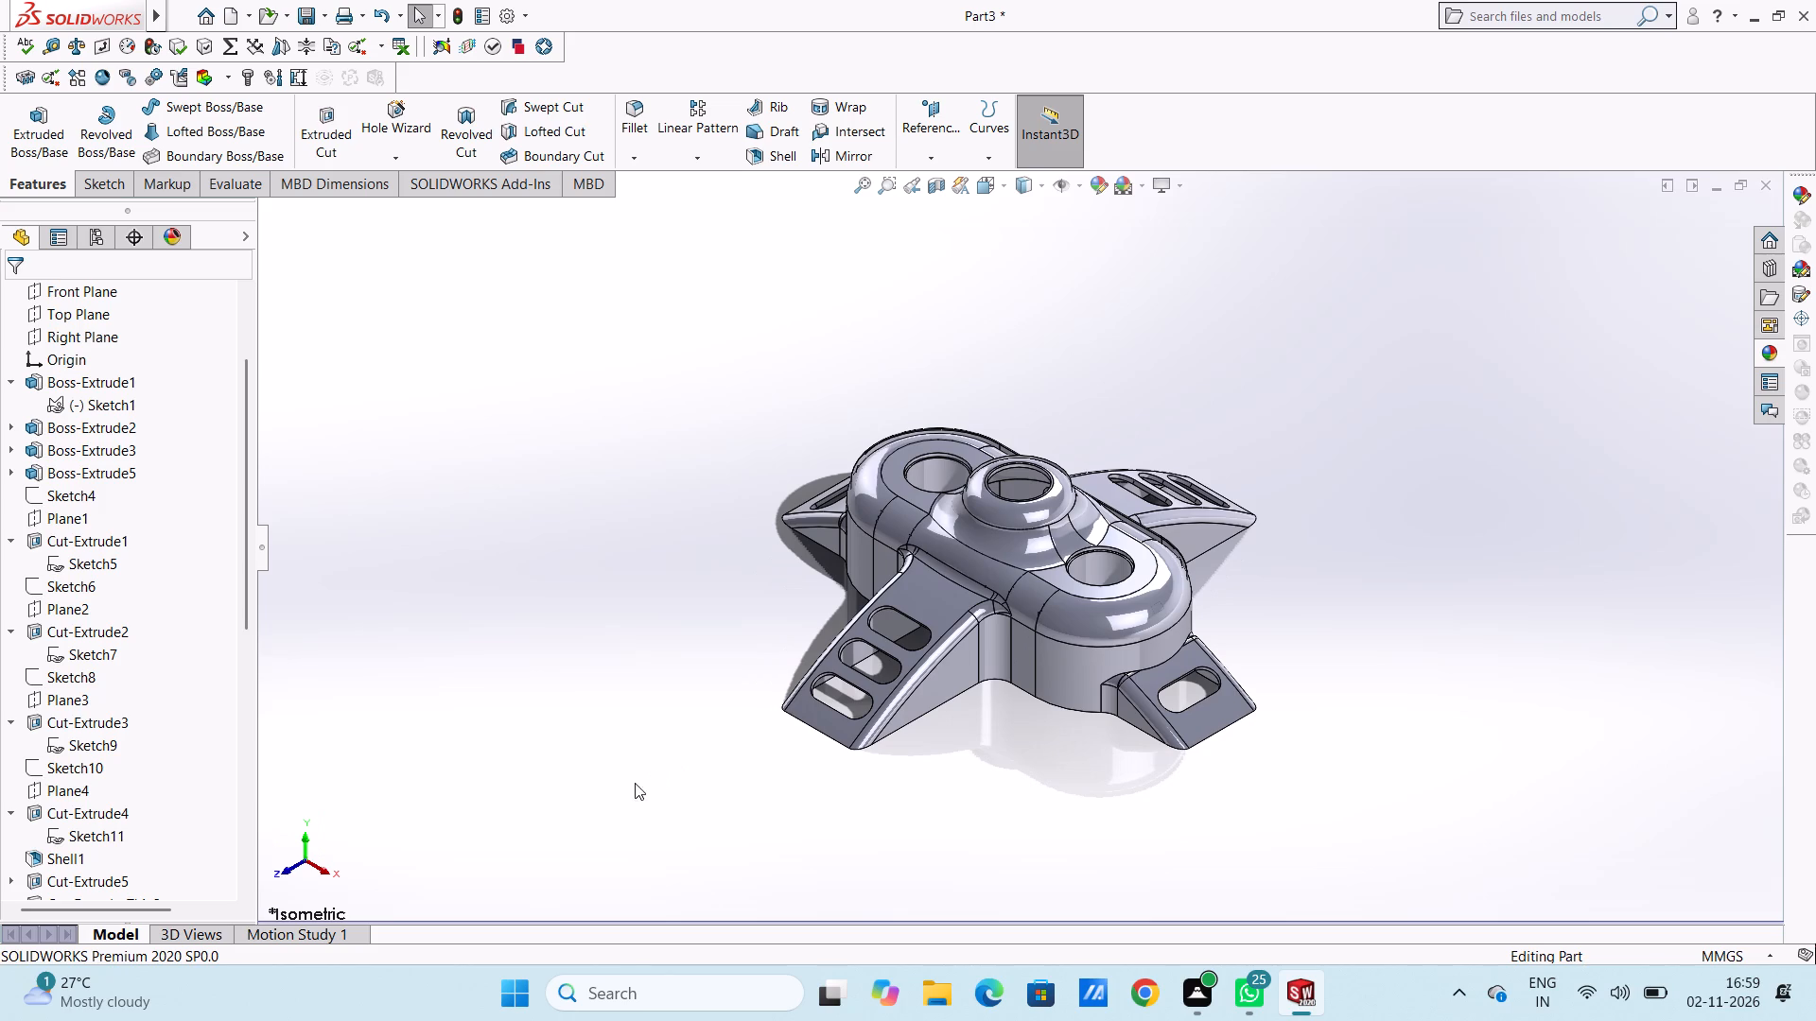
scroll(884, 542, "up", 1)
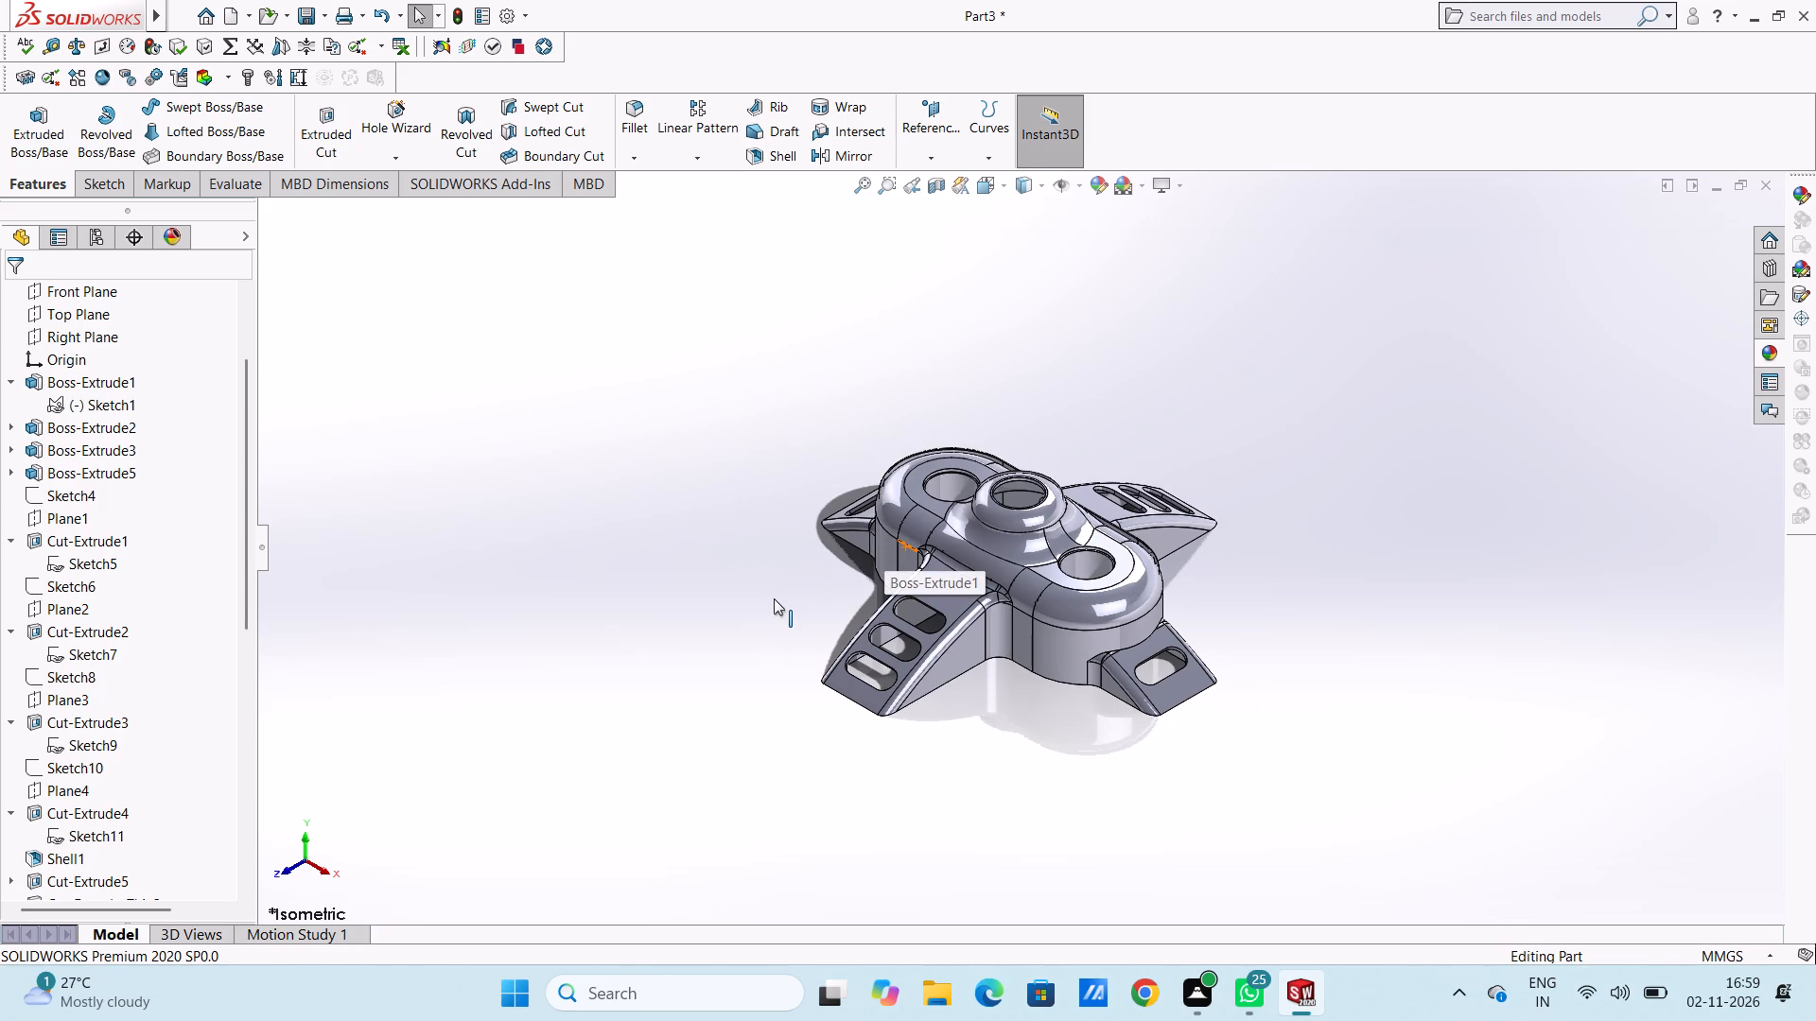
key("Escape")
key("Escape")
key("Escape")
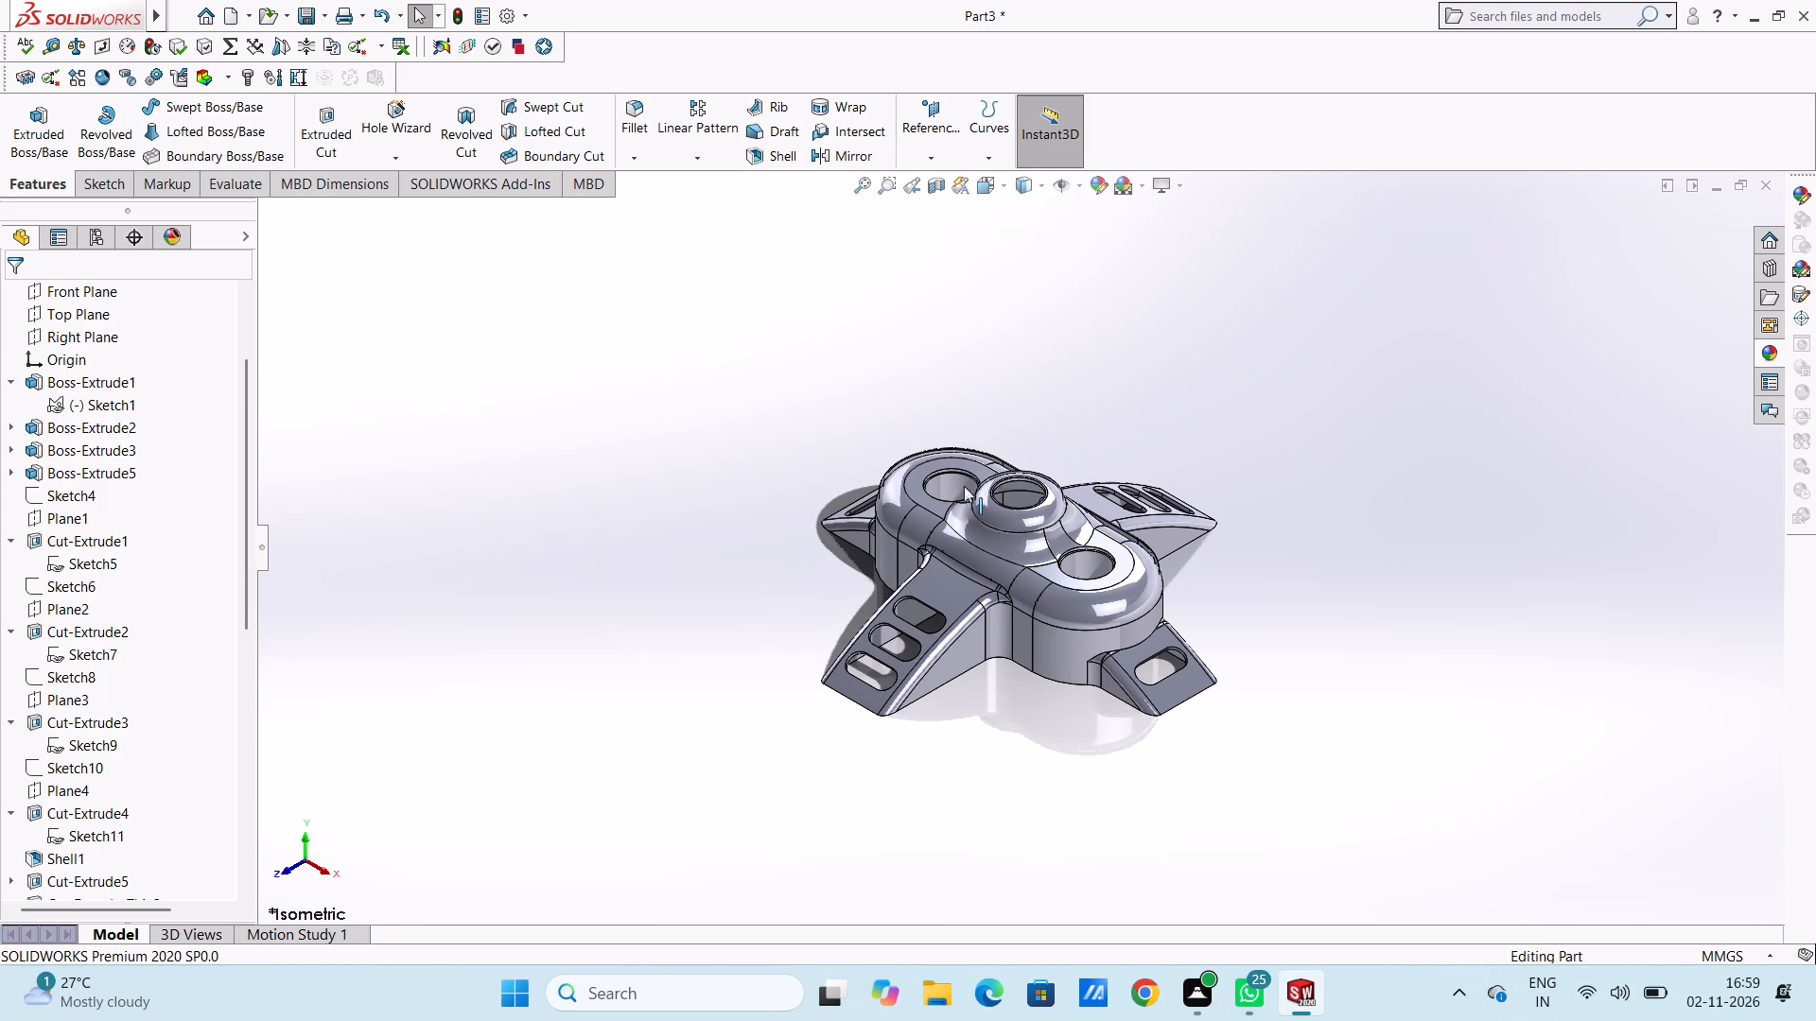
Colour the whole part golden brown, with red 192, green about 141 and blue 0.
left_click(1102, 183)
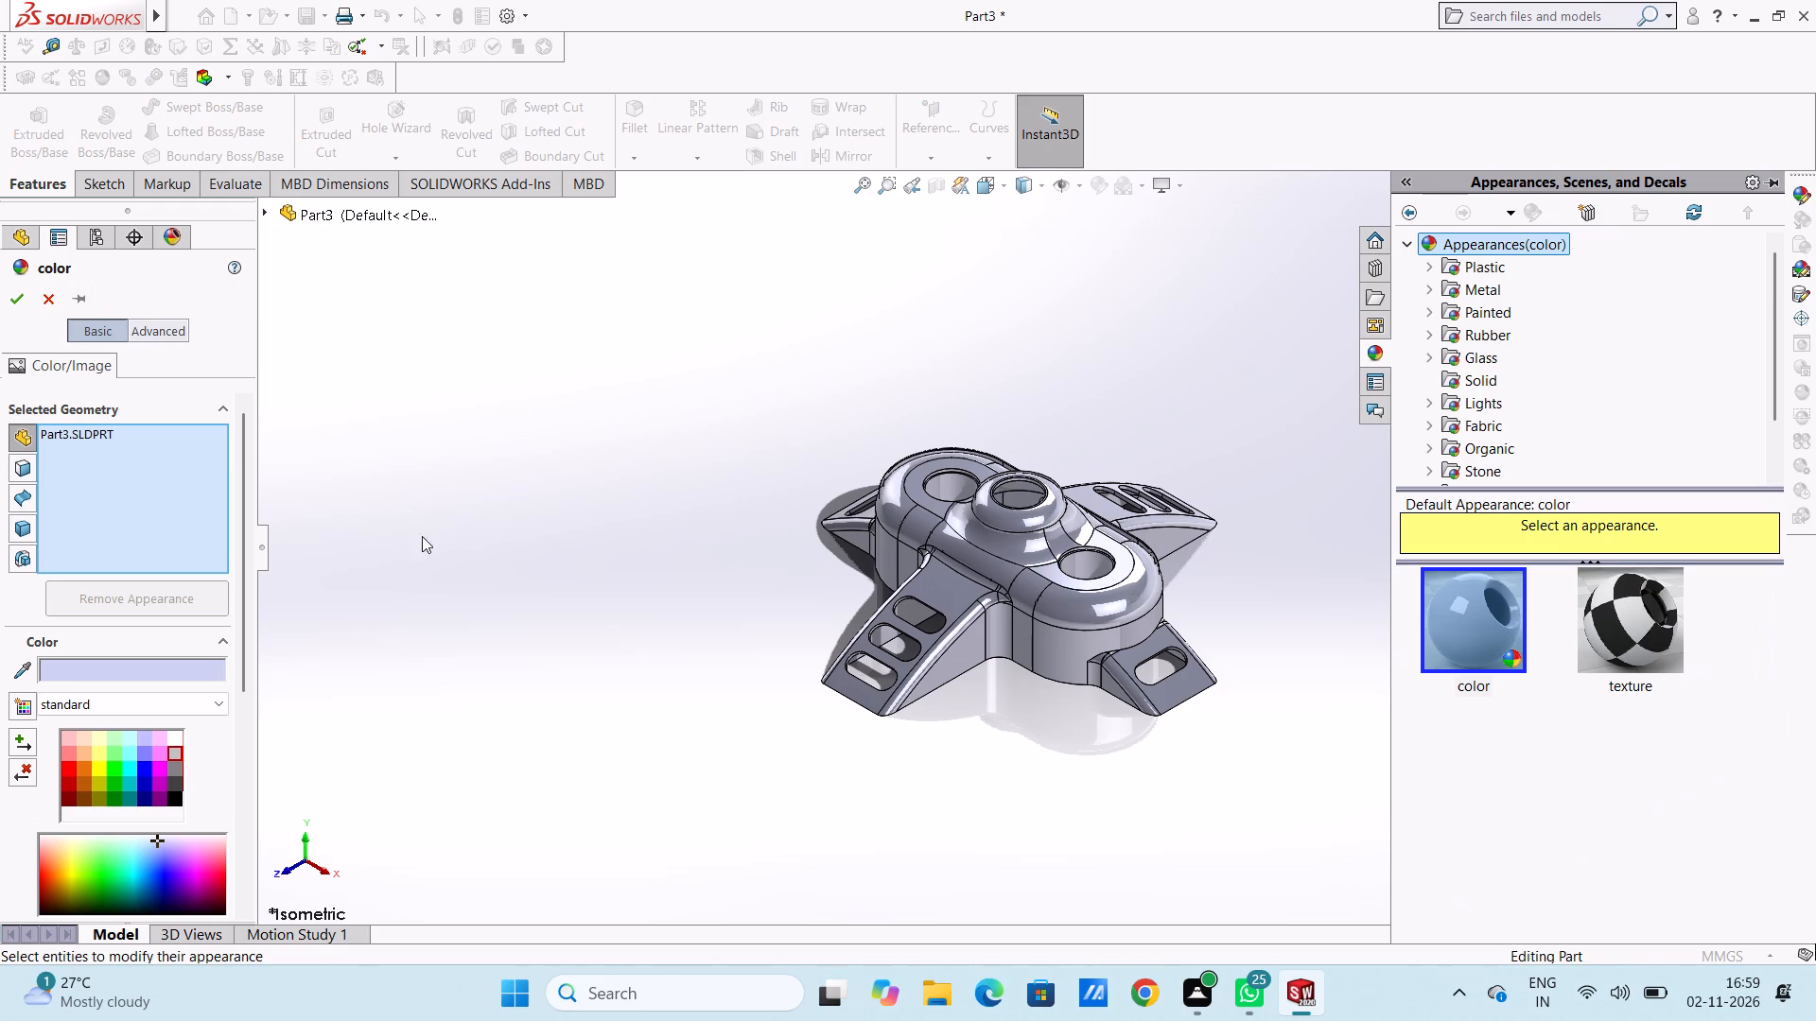
left_click(96, 772)
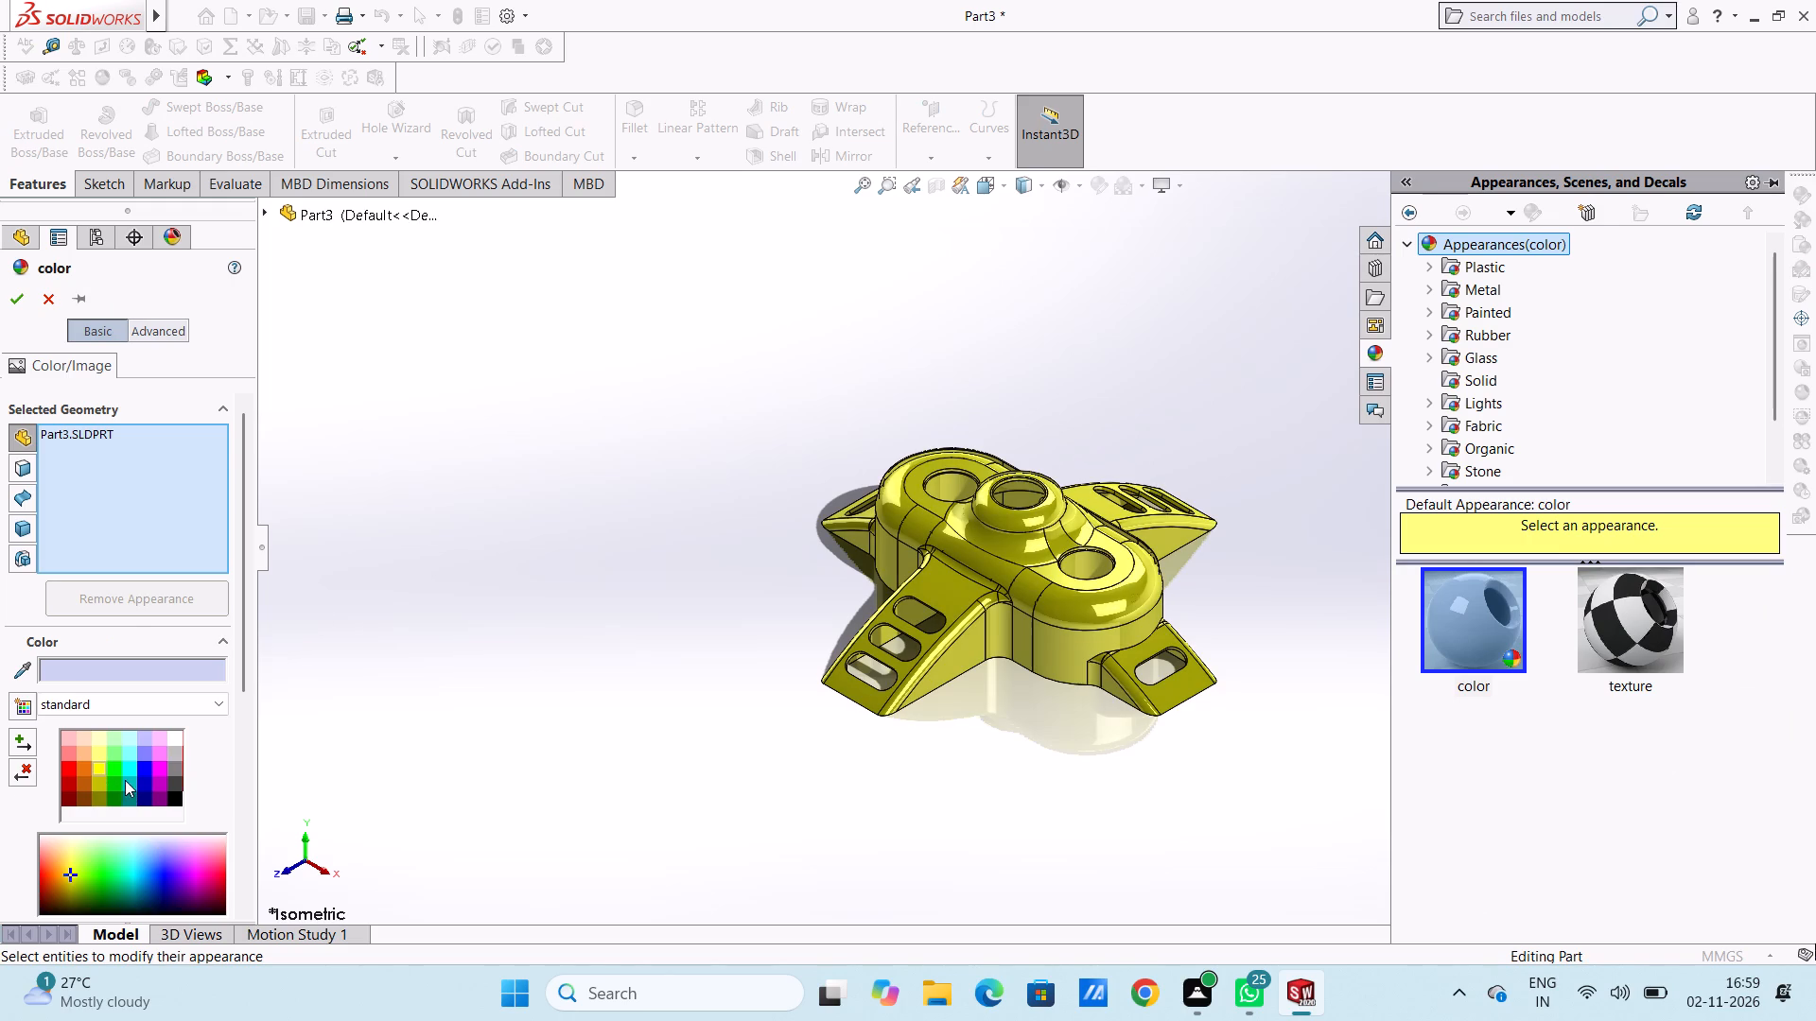
scroll(172, 793, "down", 2)
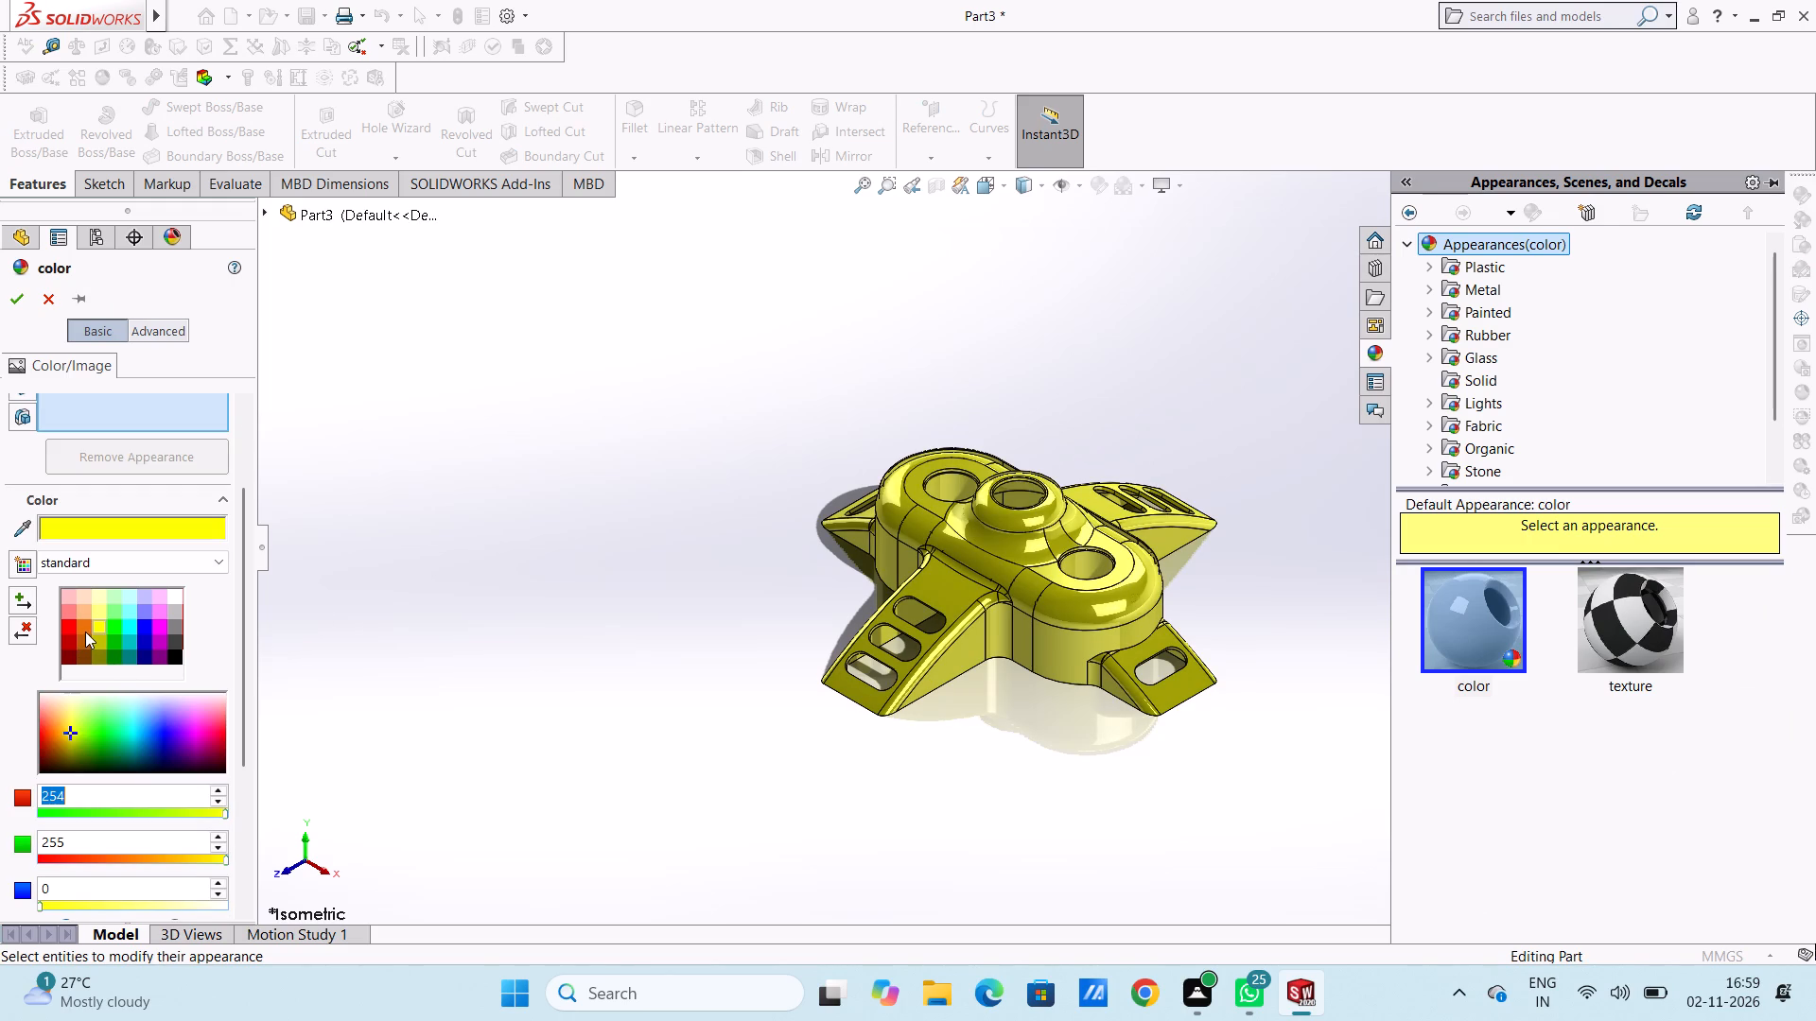
double_click(94, 632)
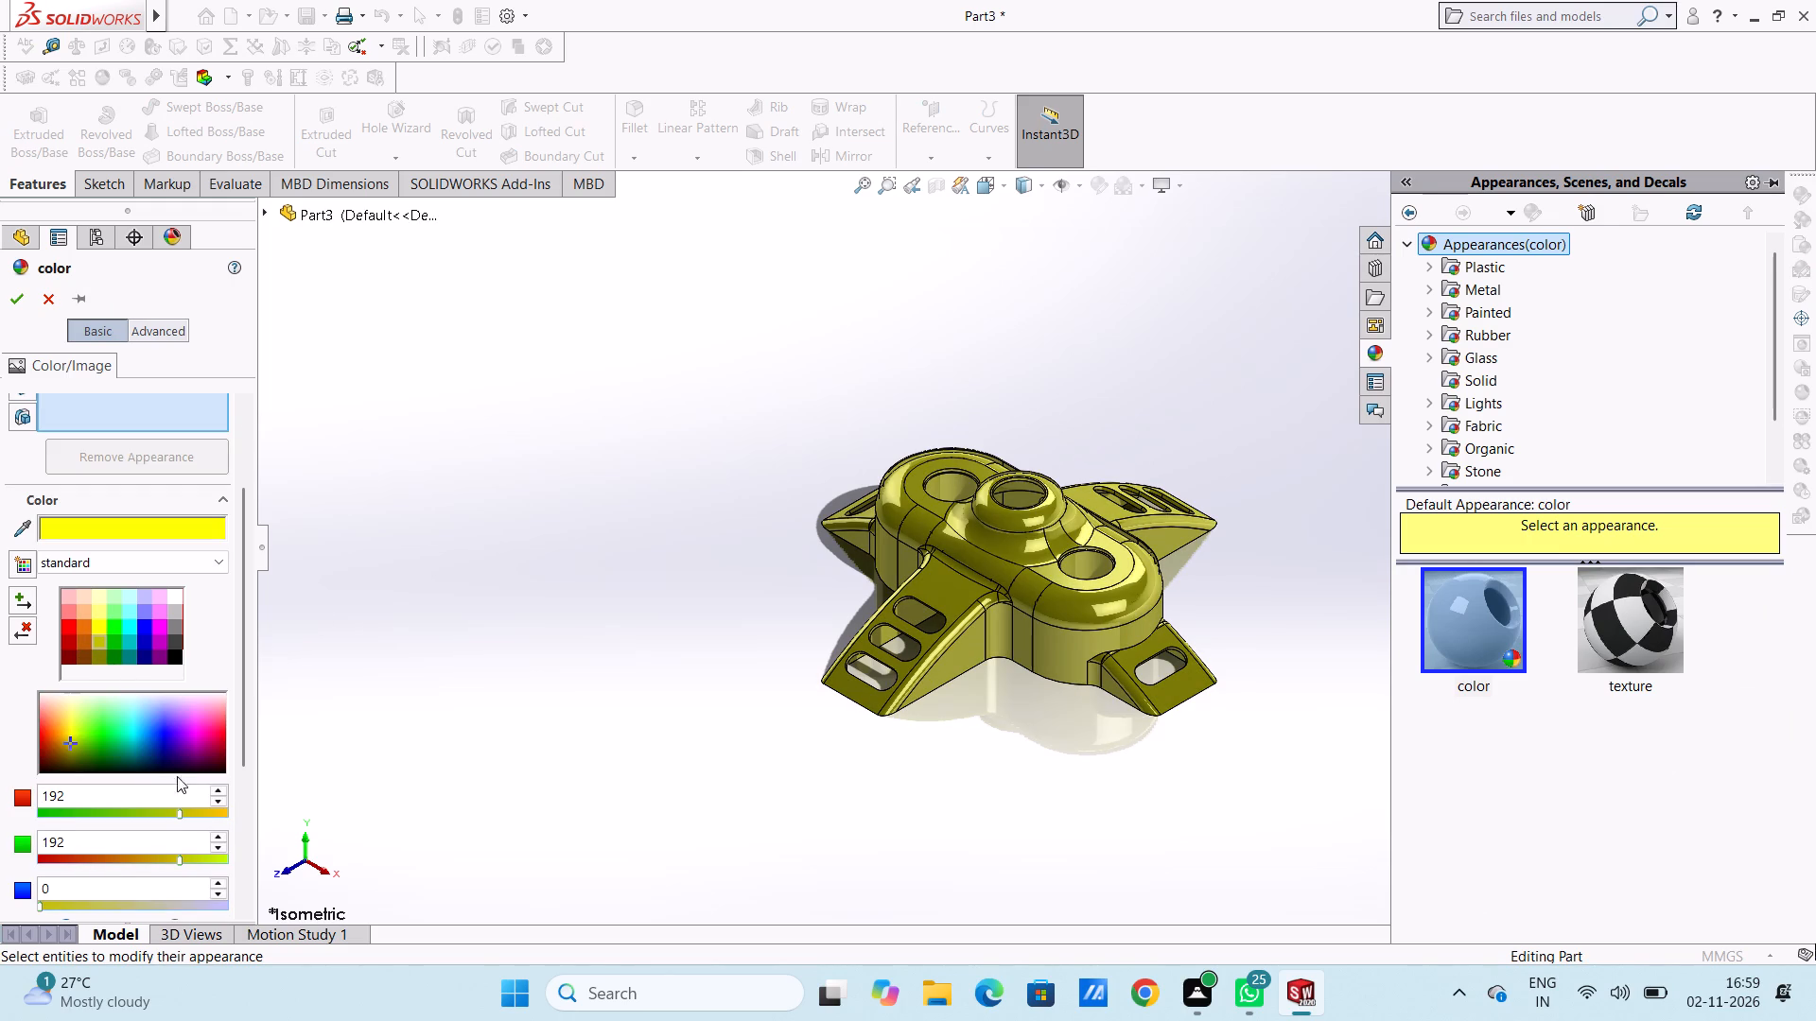
left_click(132, 857)
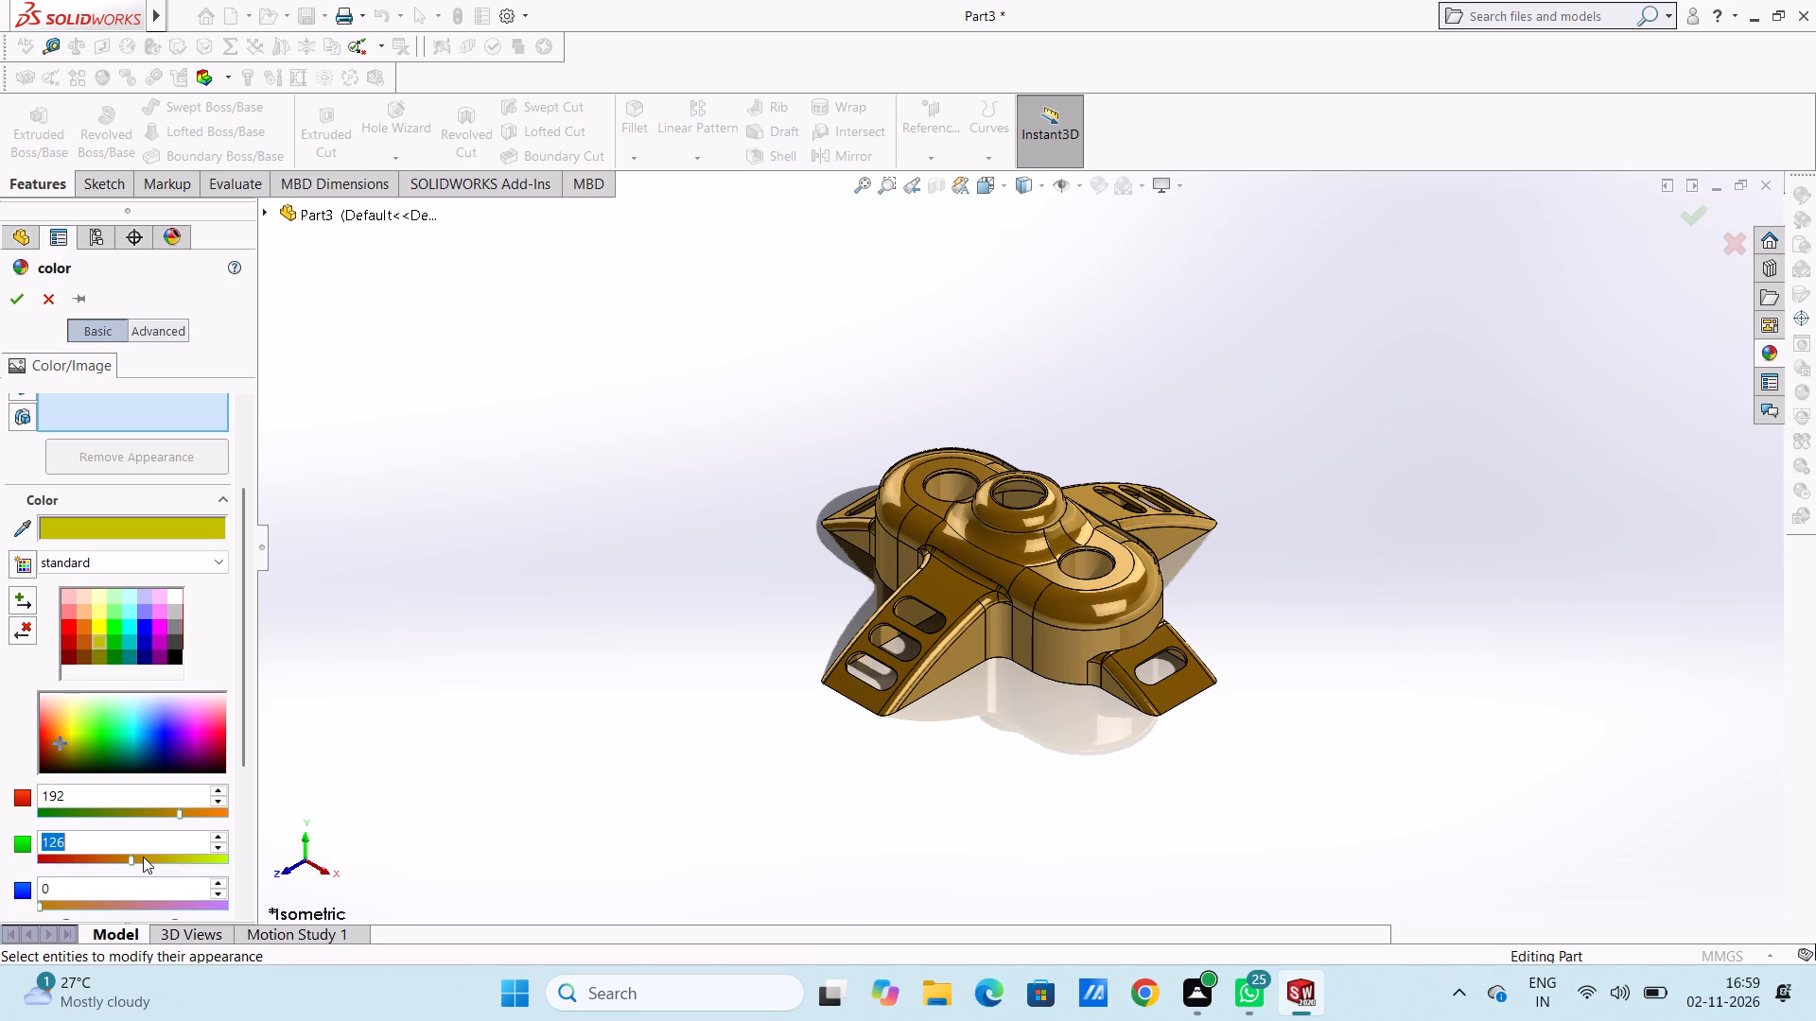
left_click(143, 857)
left_click(134, 856)
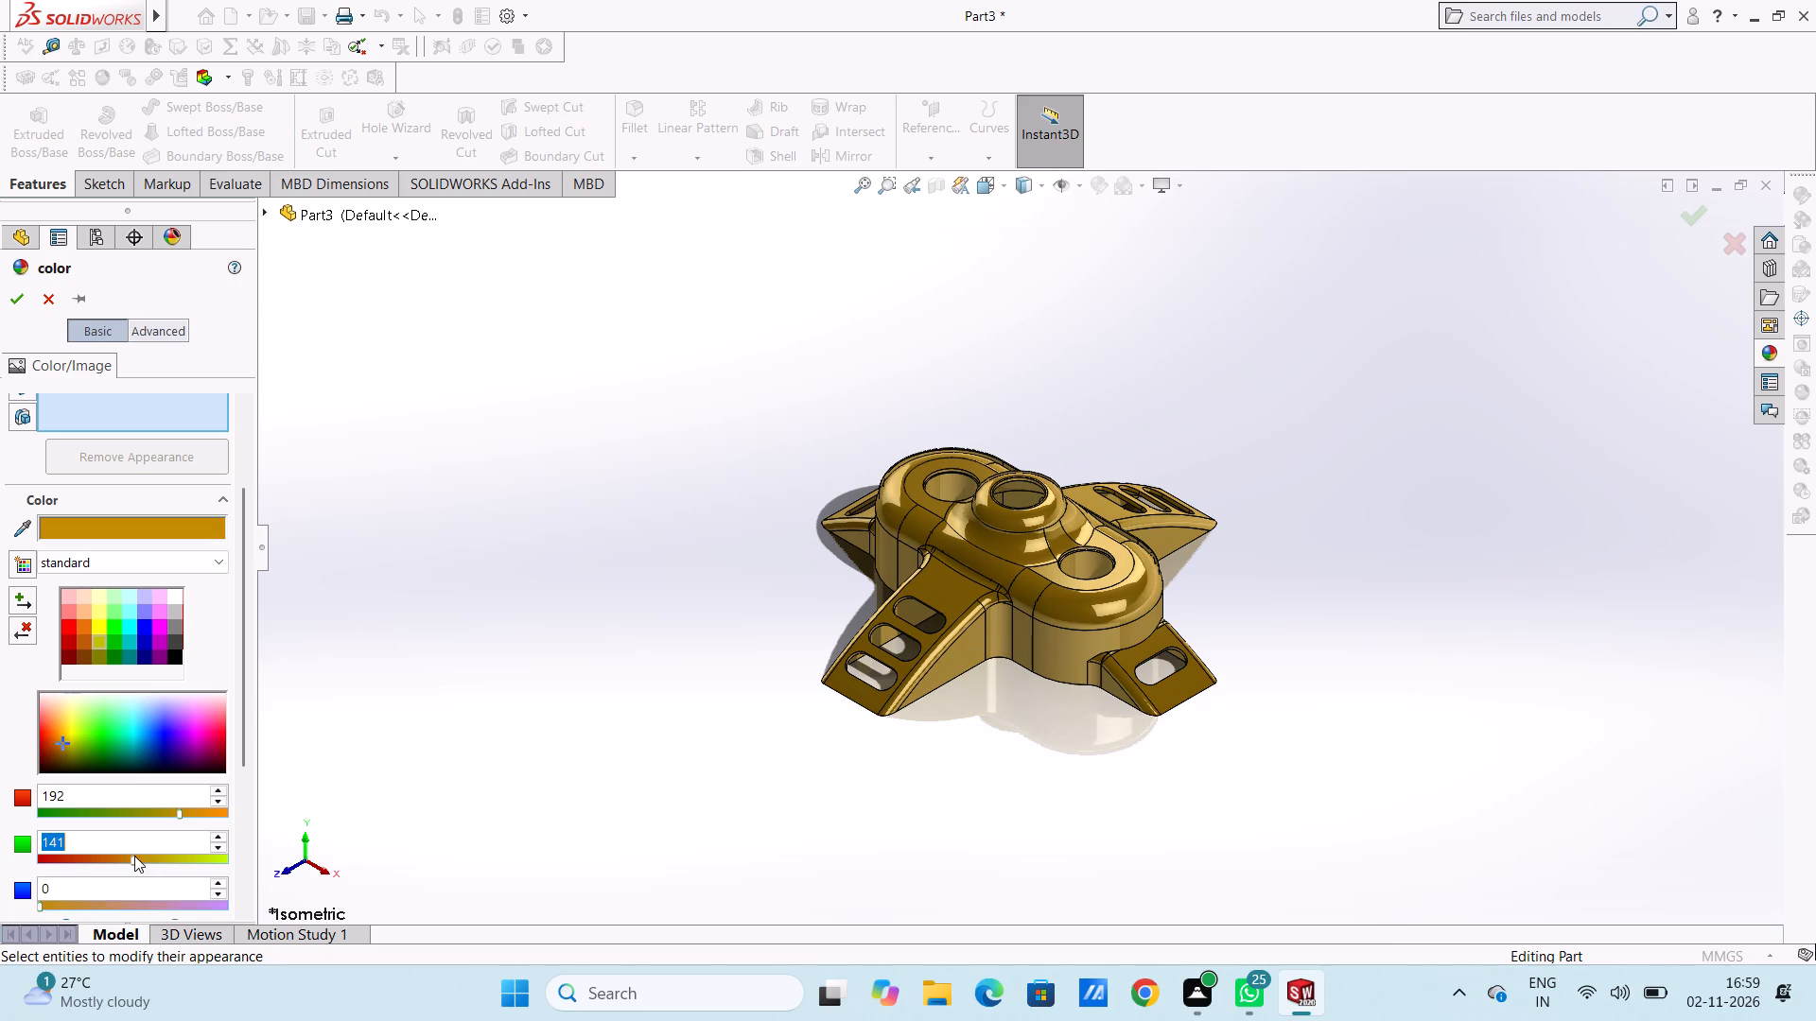
left_click(6, 299)
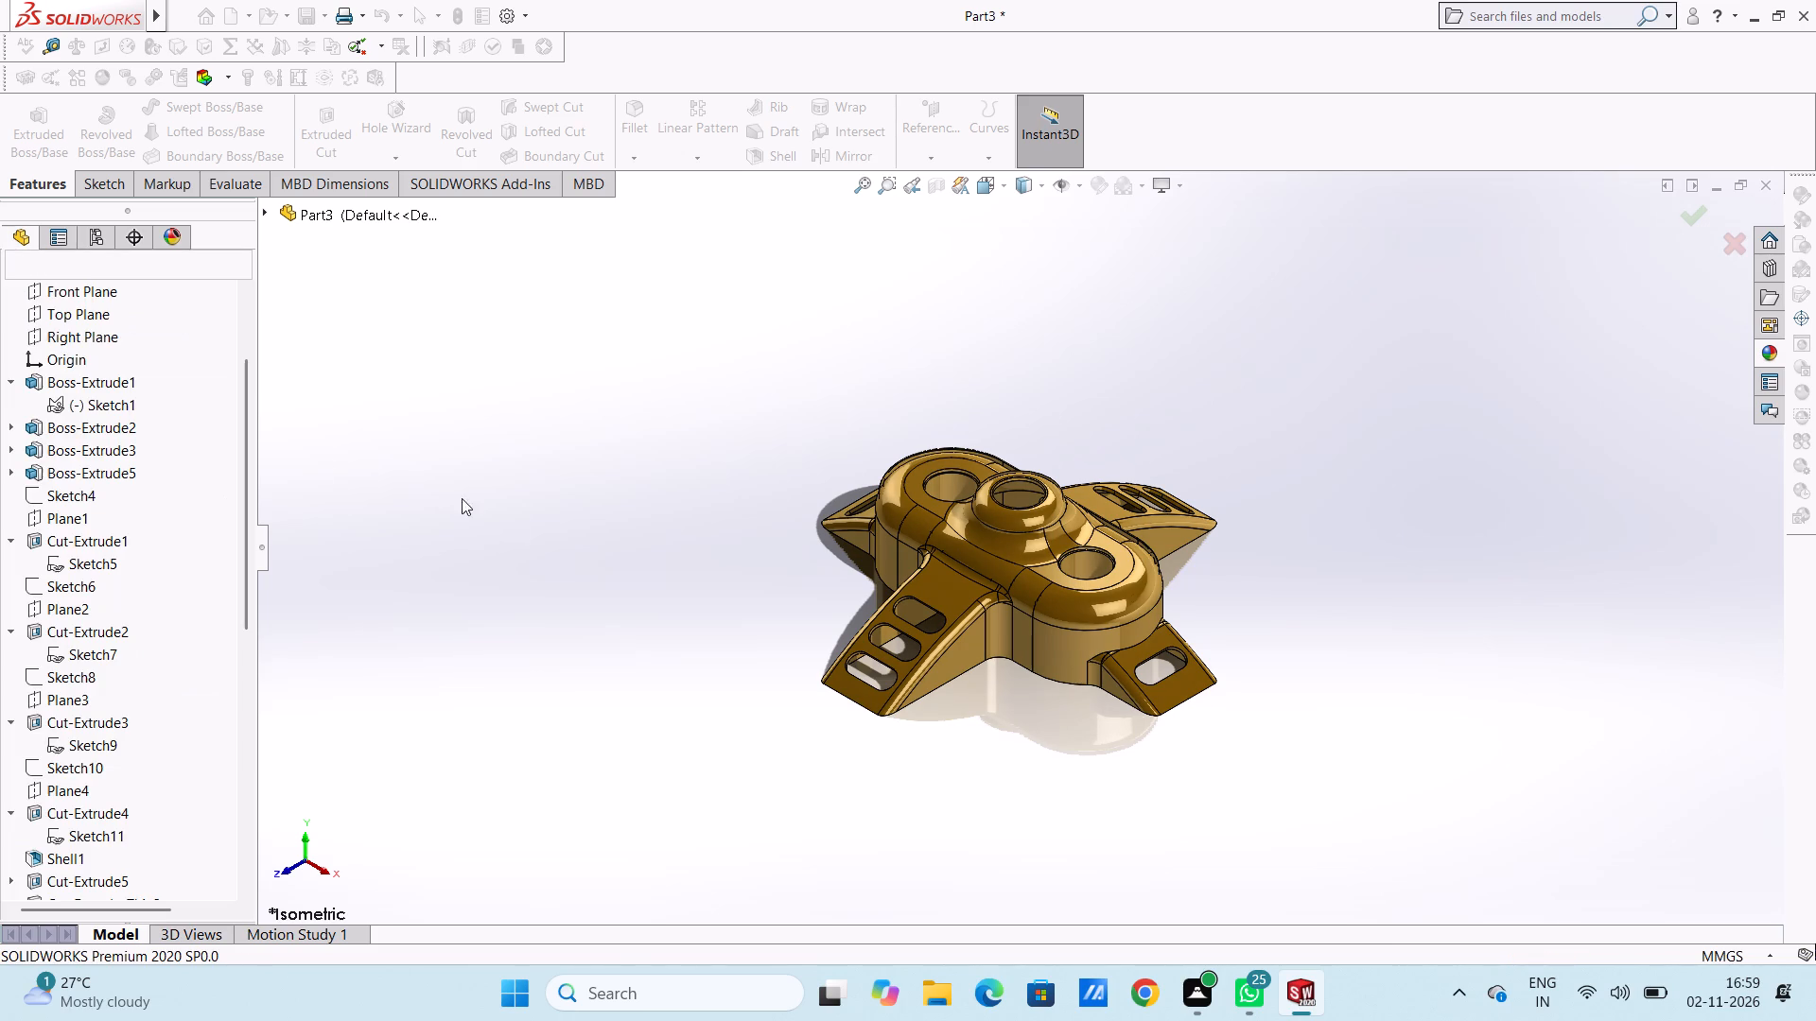
scroll(826, 574, "up", 2)
scroll(1205, 625, "down", 2)
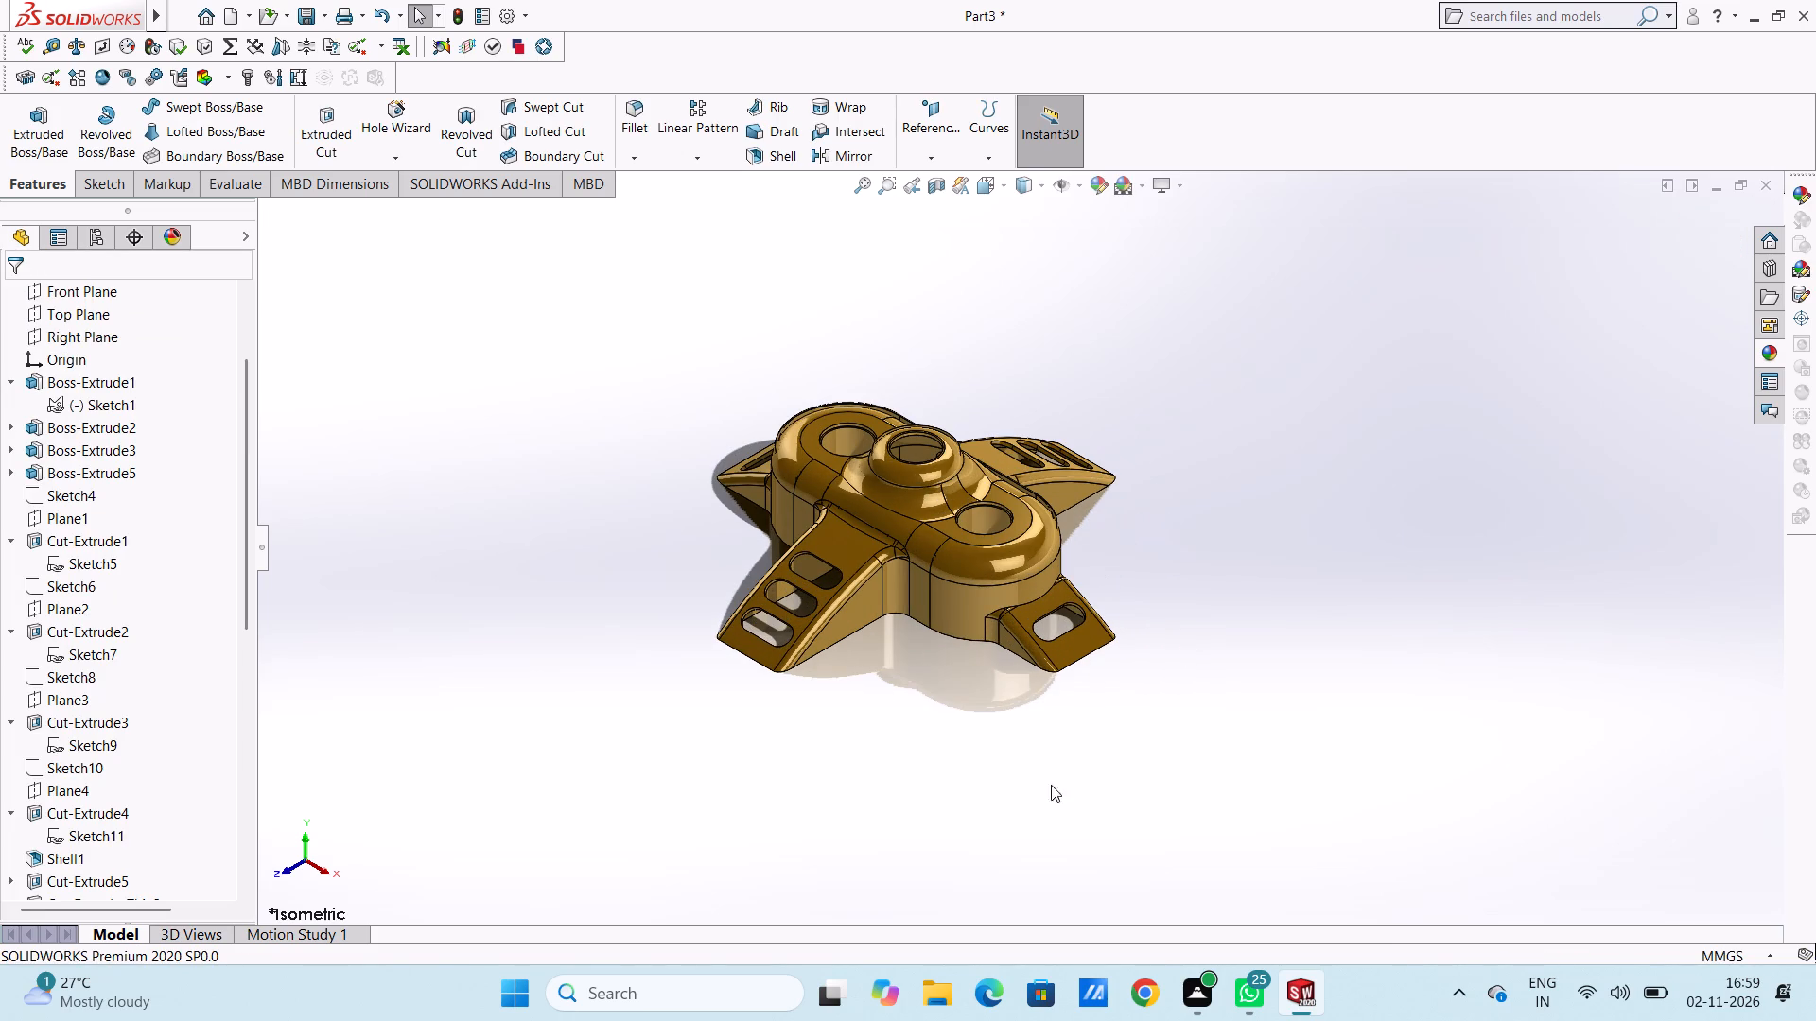
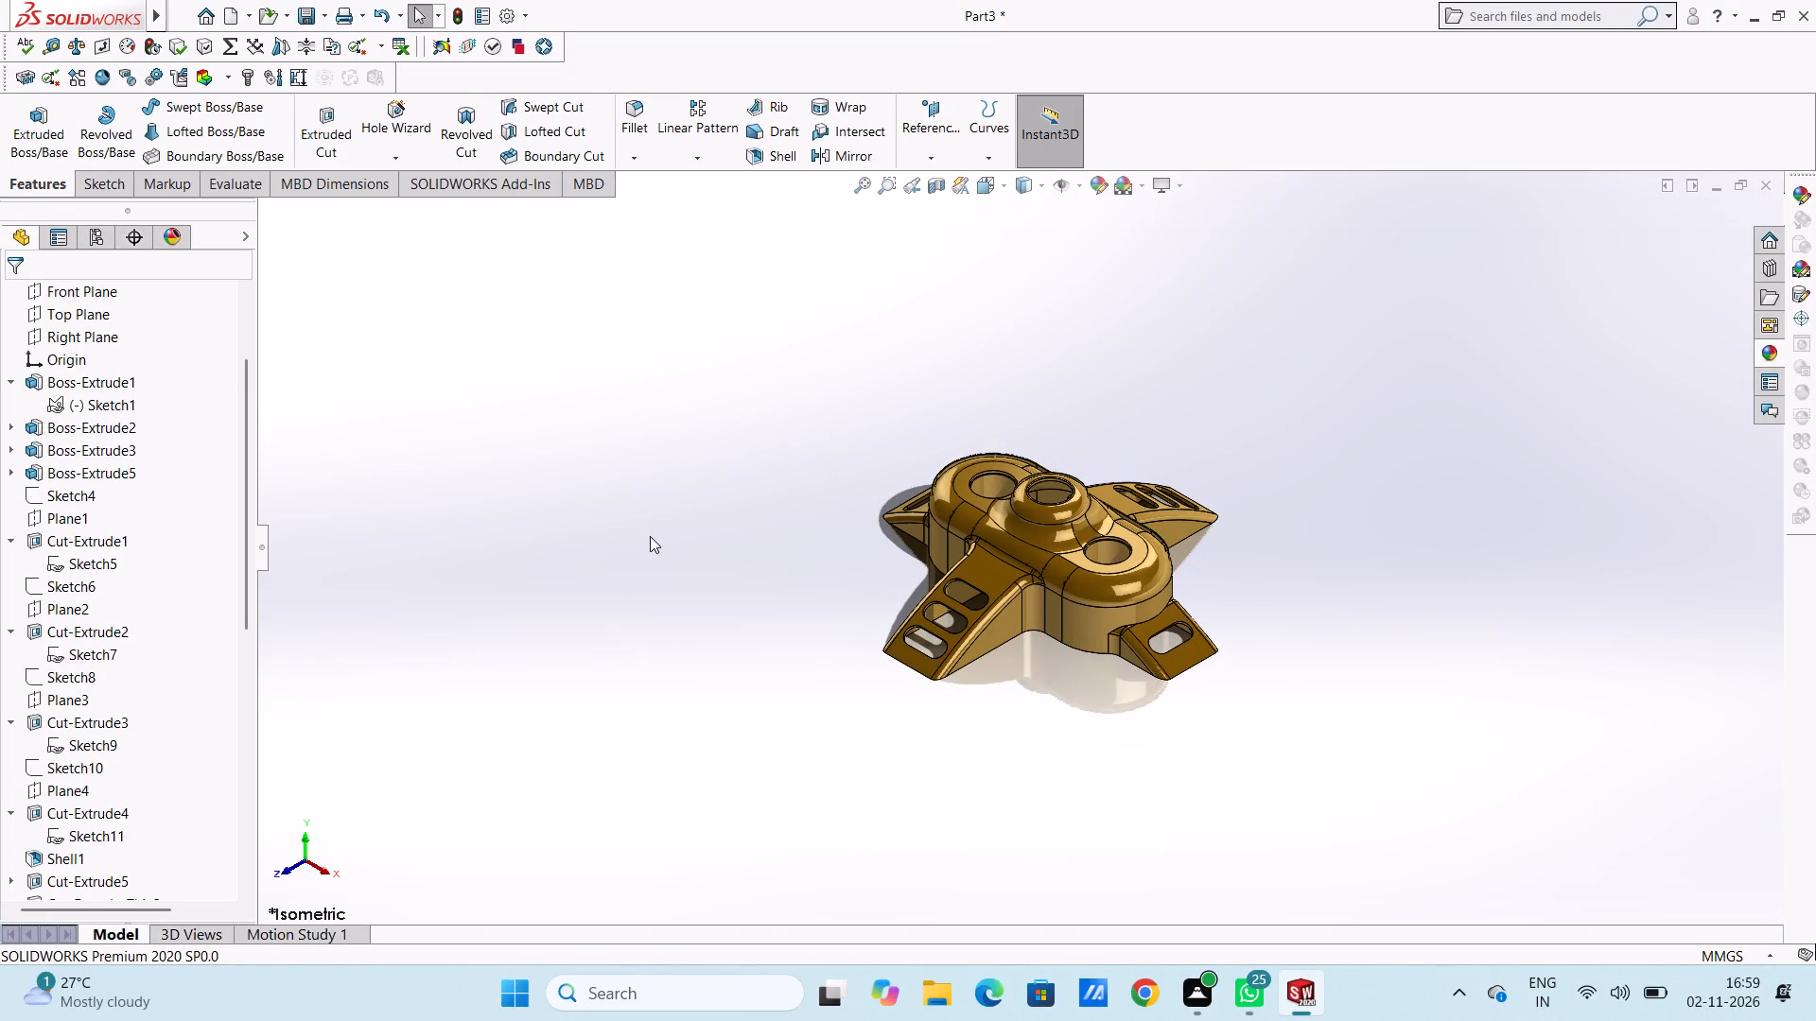
Save the part in the Documents folder under the name 4-Arm Star Stamped Cover.
key("ctrl+s")
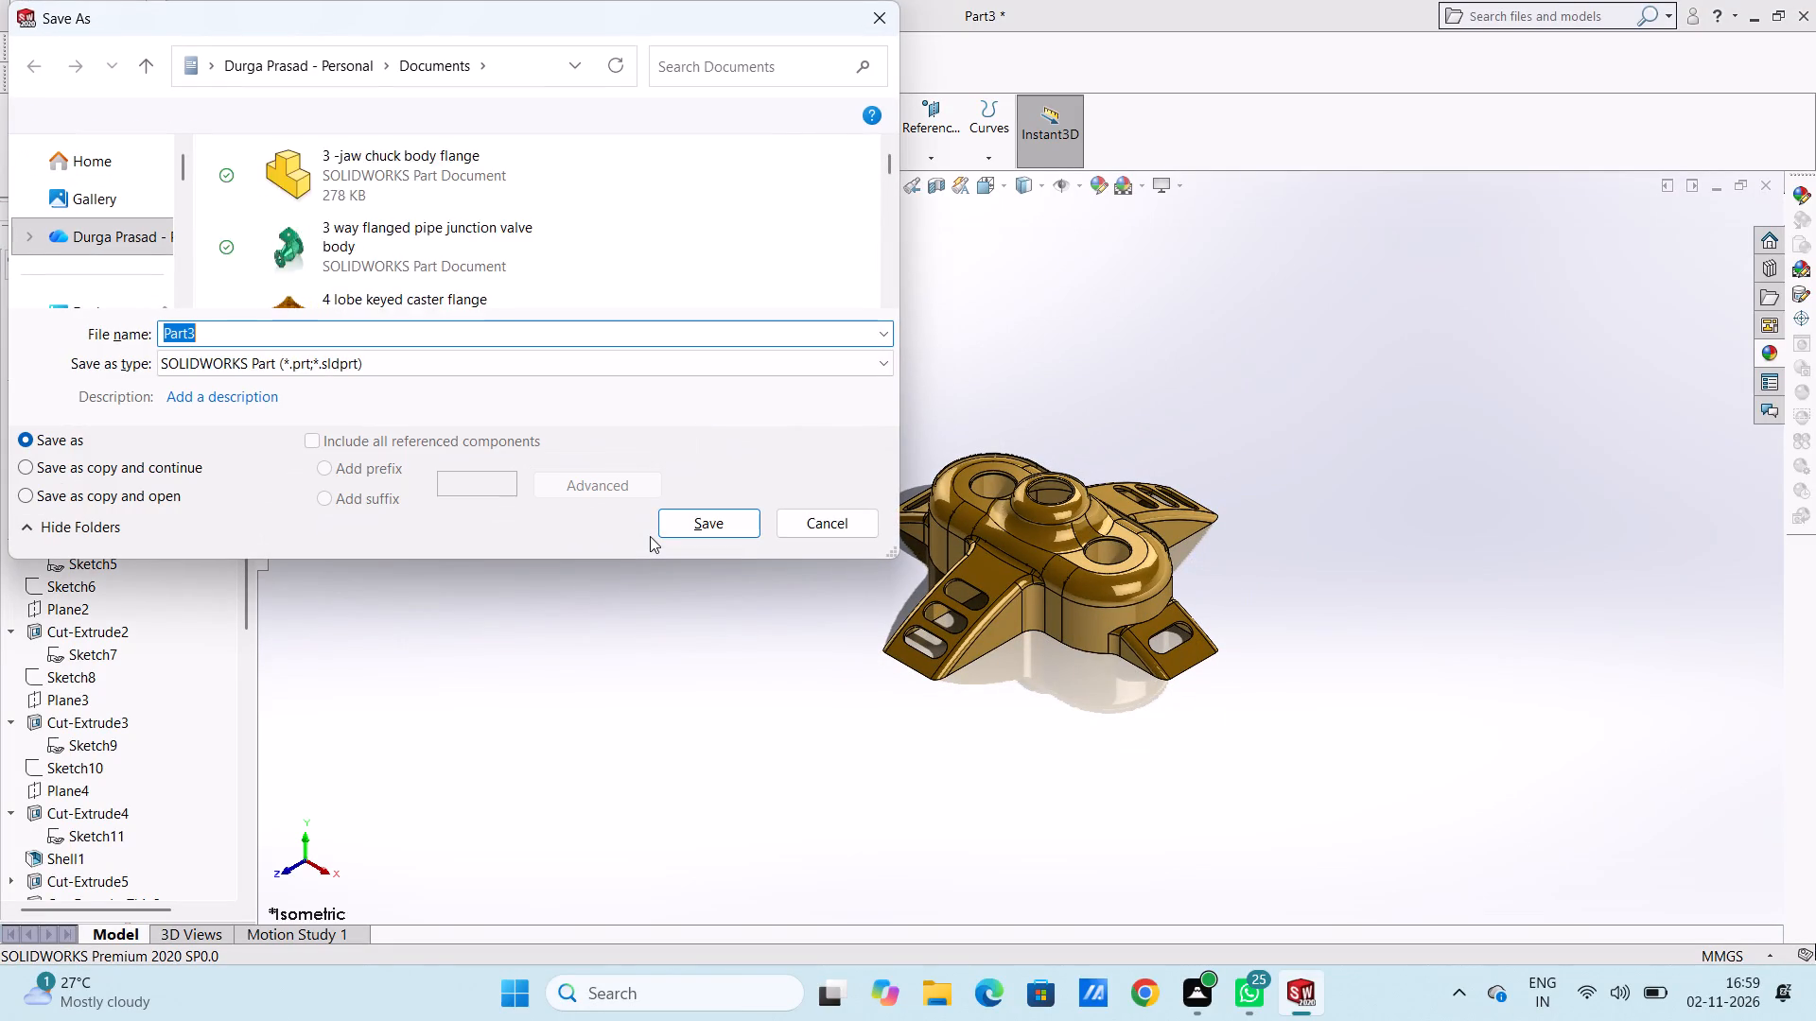
key("ctrl+v")
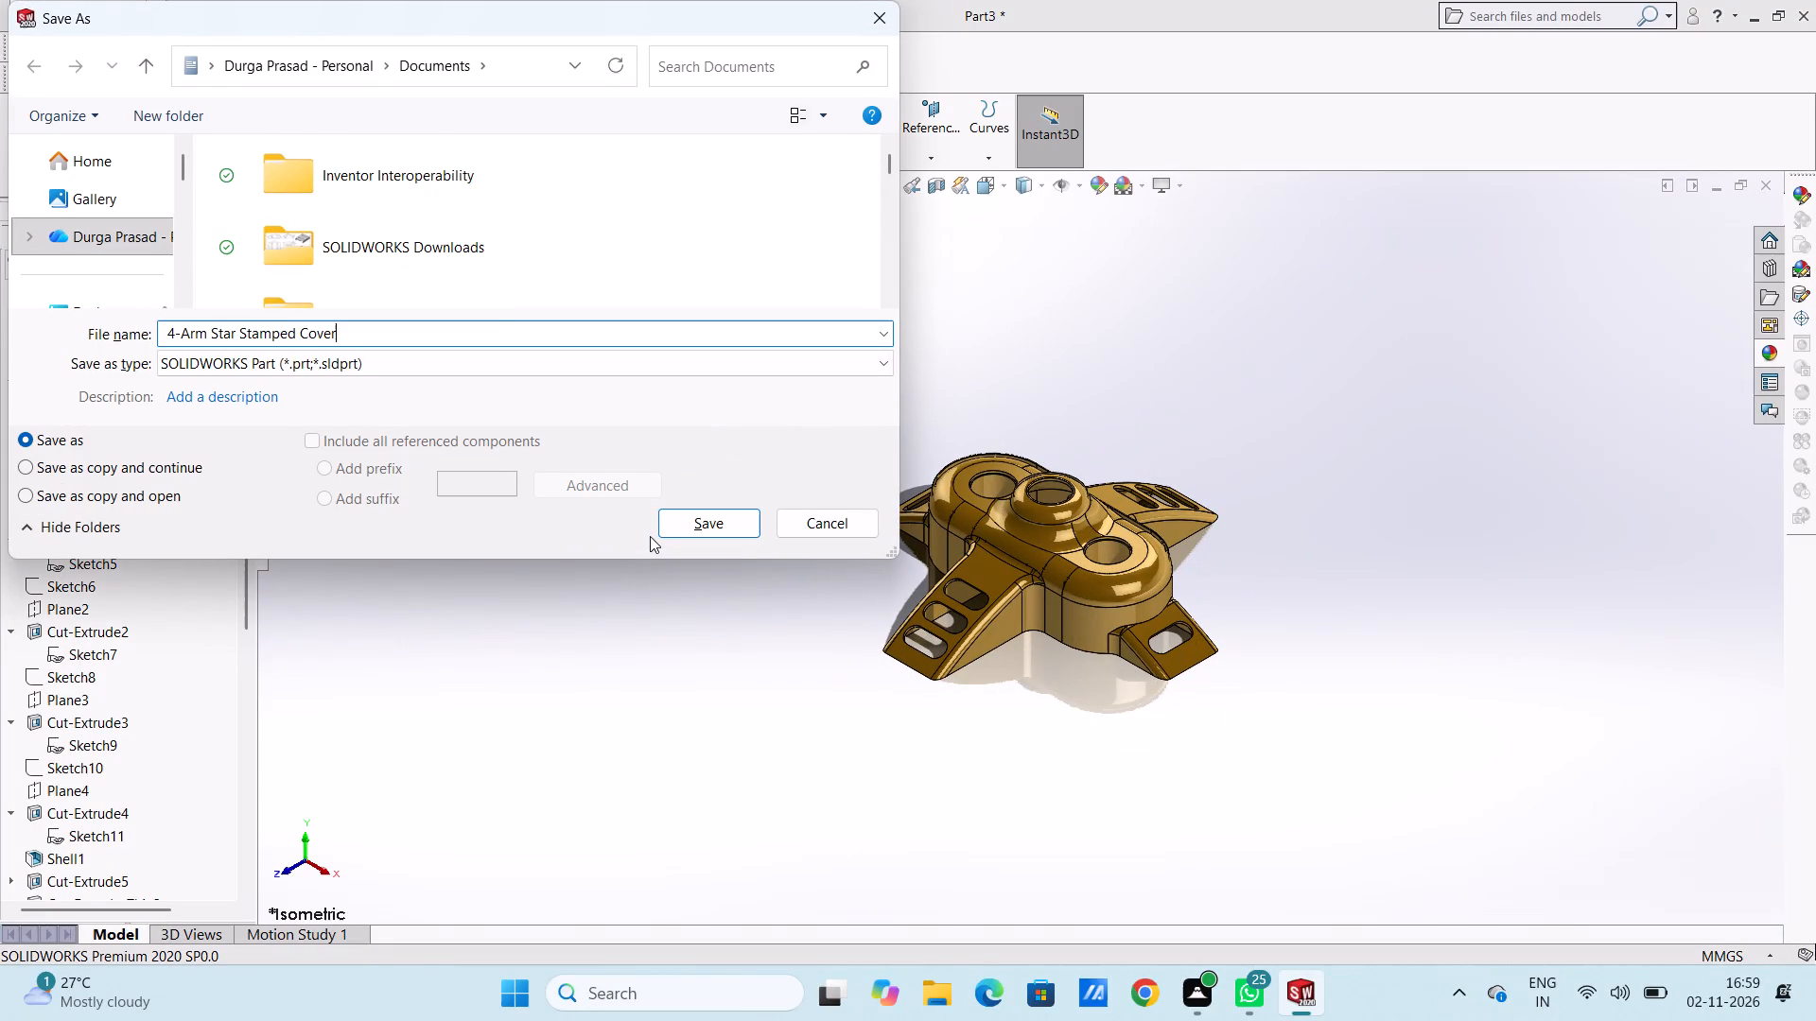
left_click(672, 528)
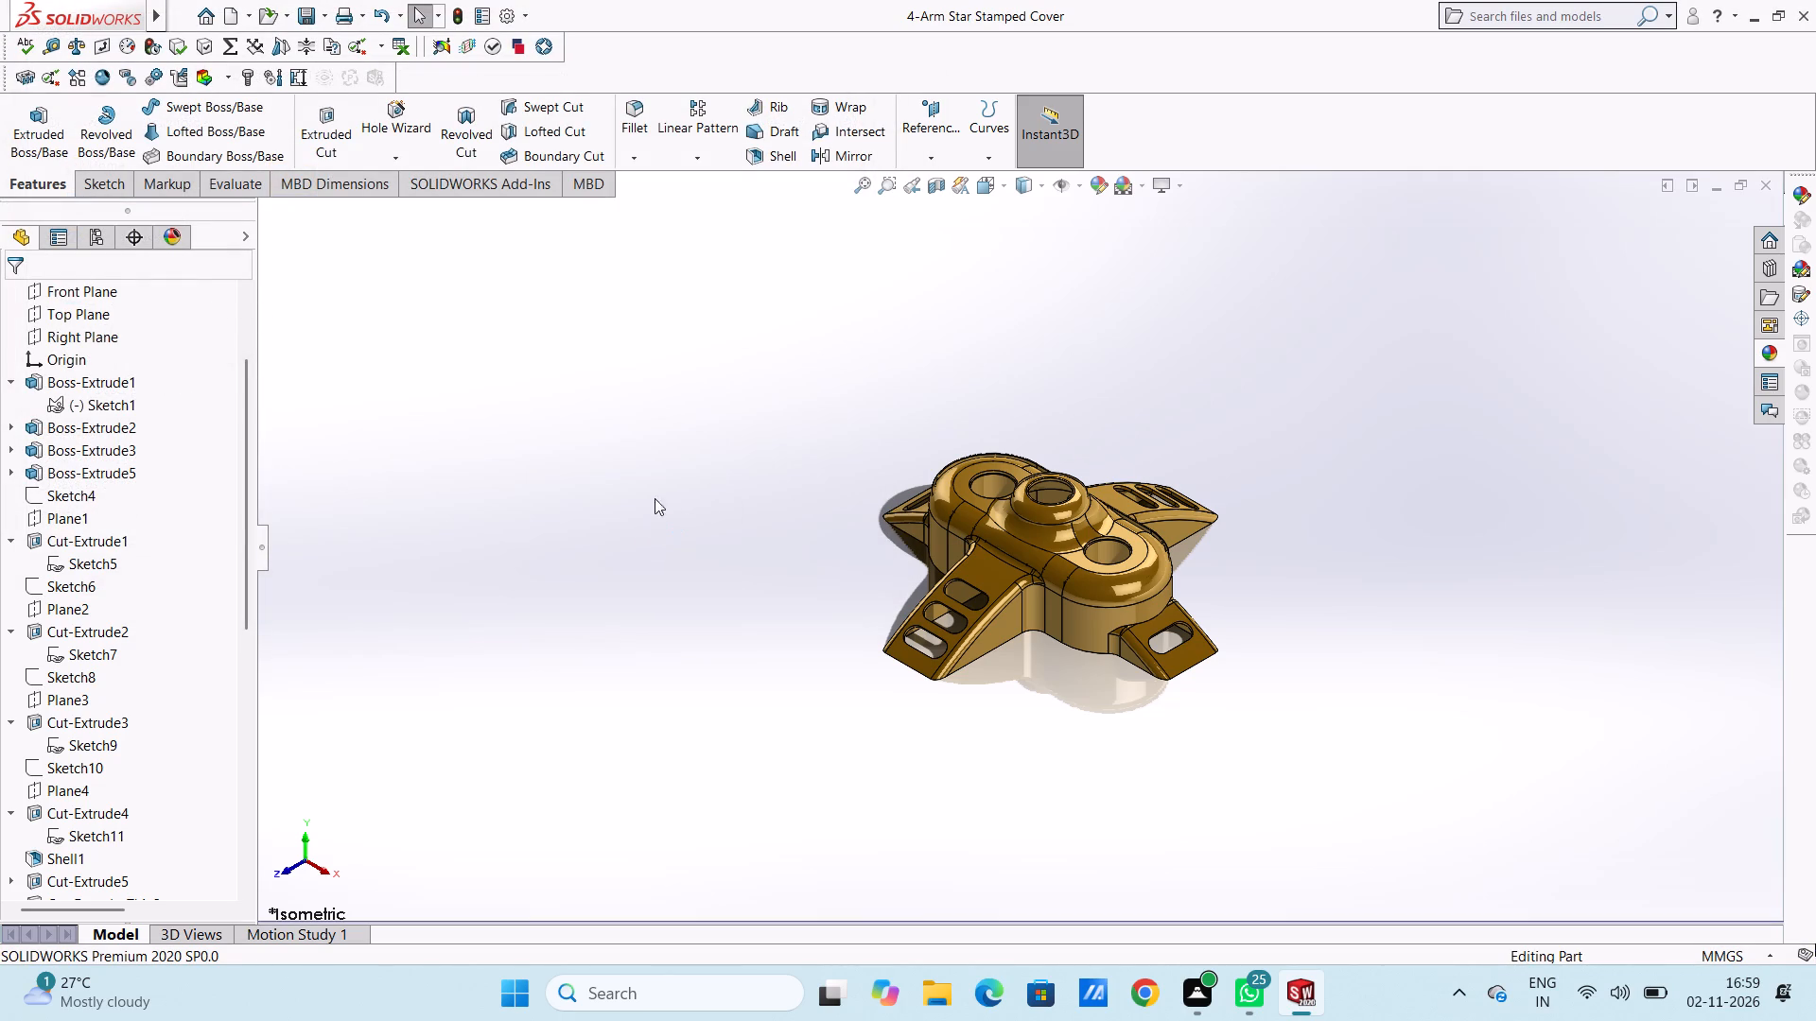
Save a copy of the part as an Adobe Portable Document Format (PDF) file named 4-Arm Star Stamped Cover.
left_click(323, 13)
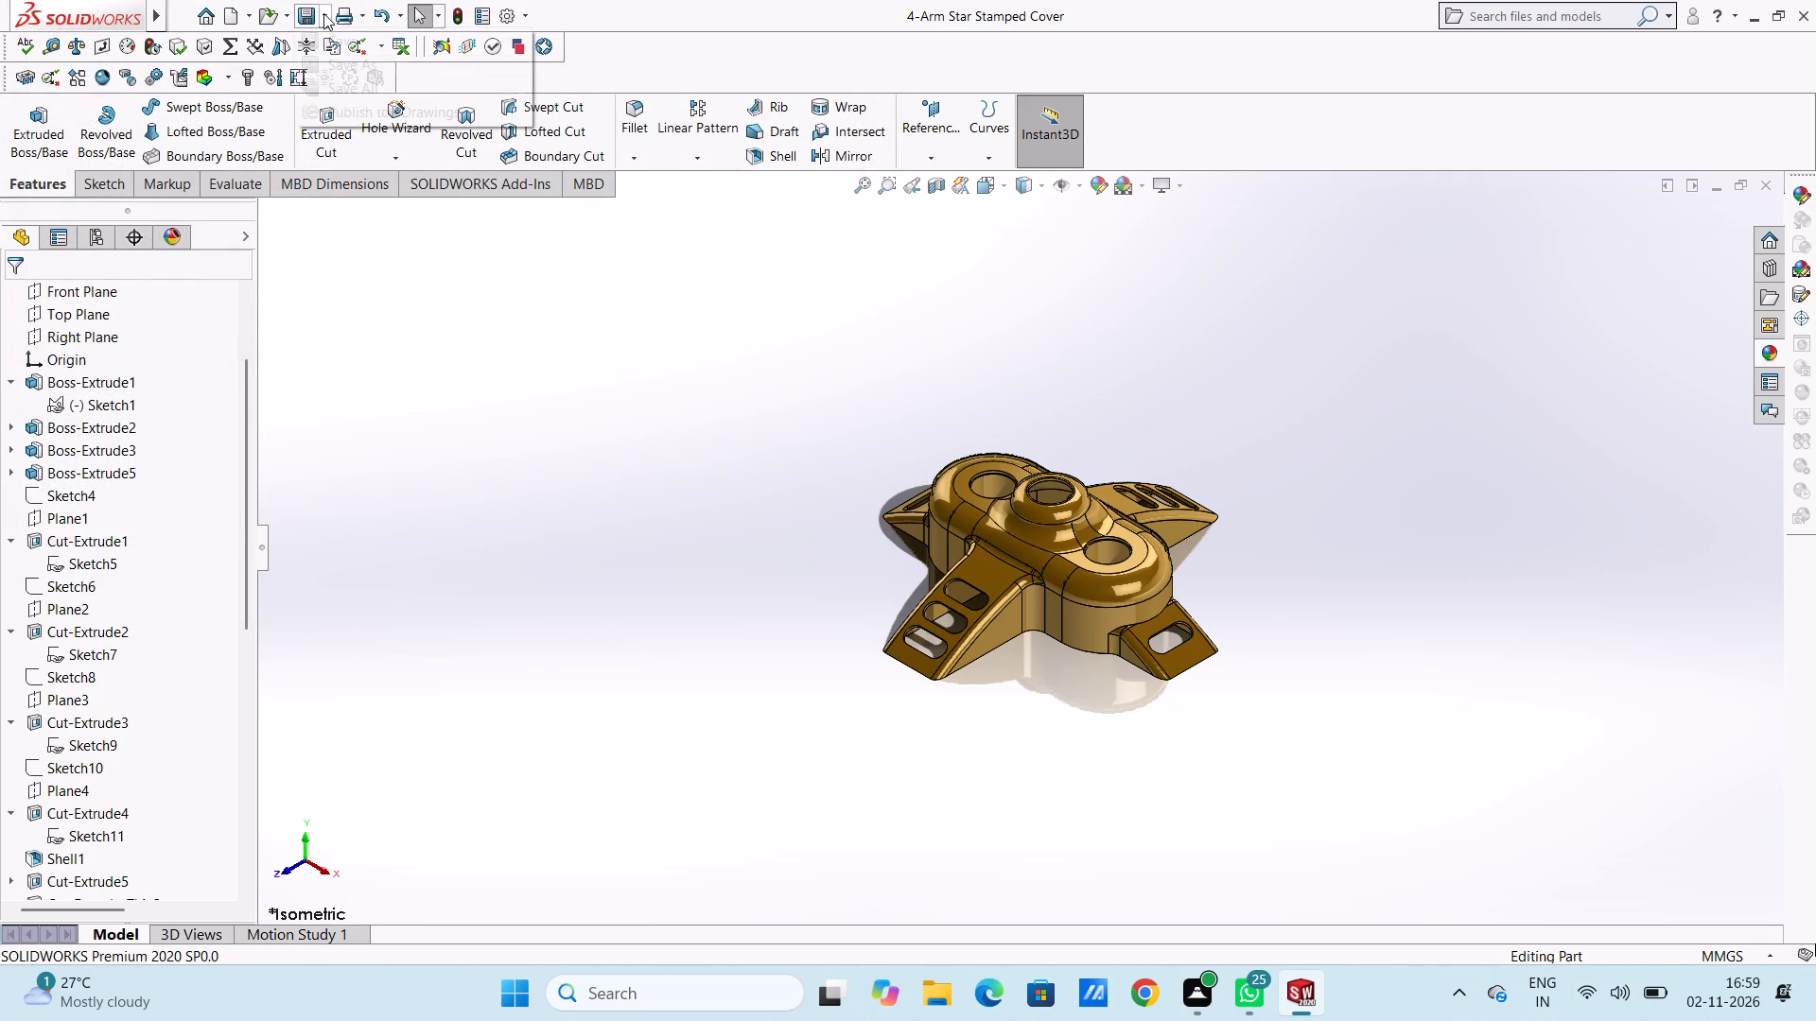
left_click(357, 66)
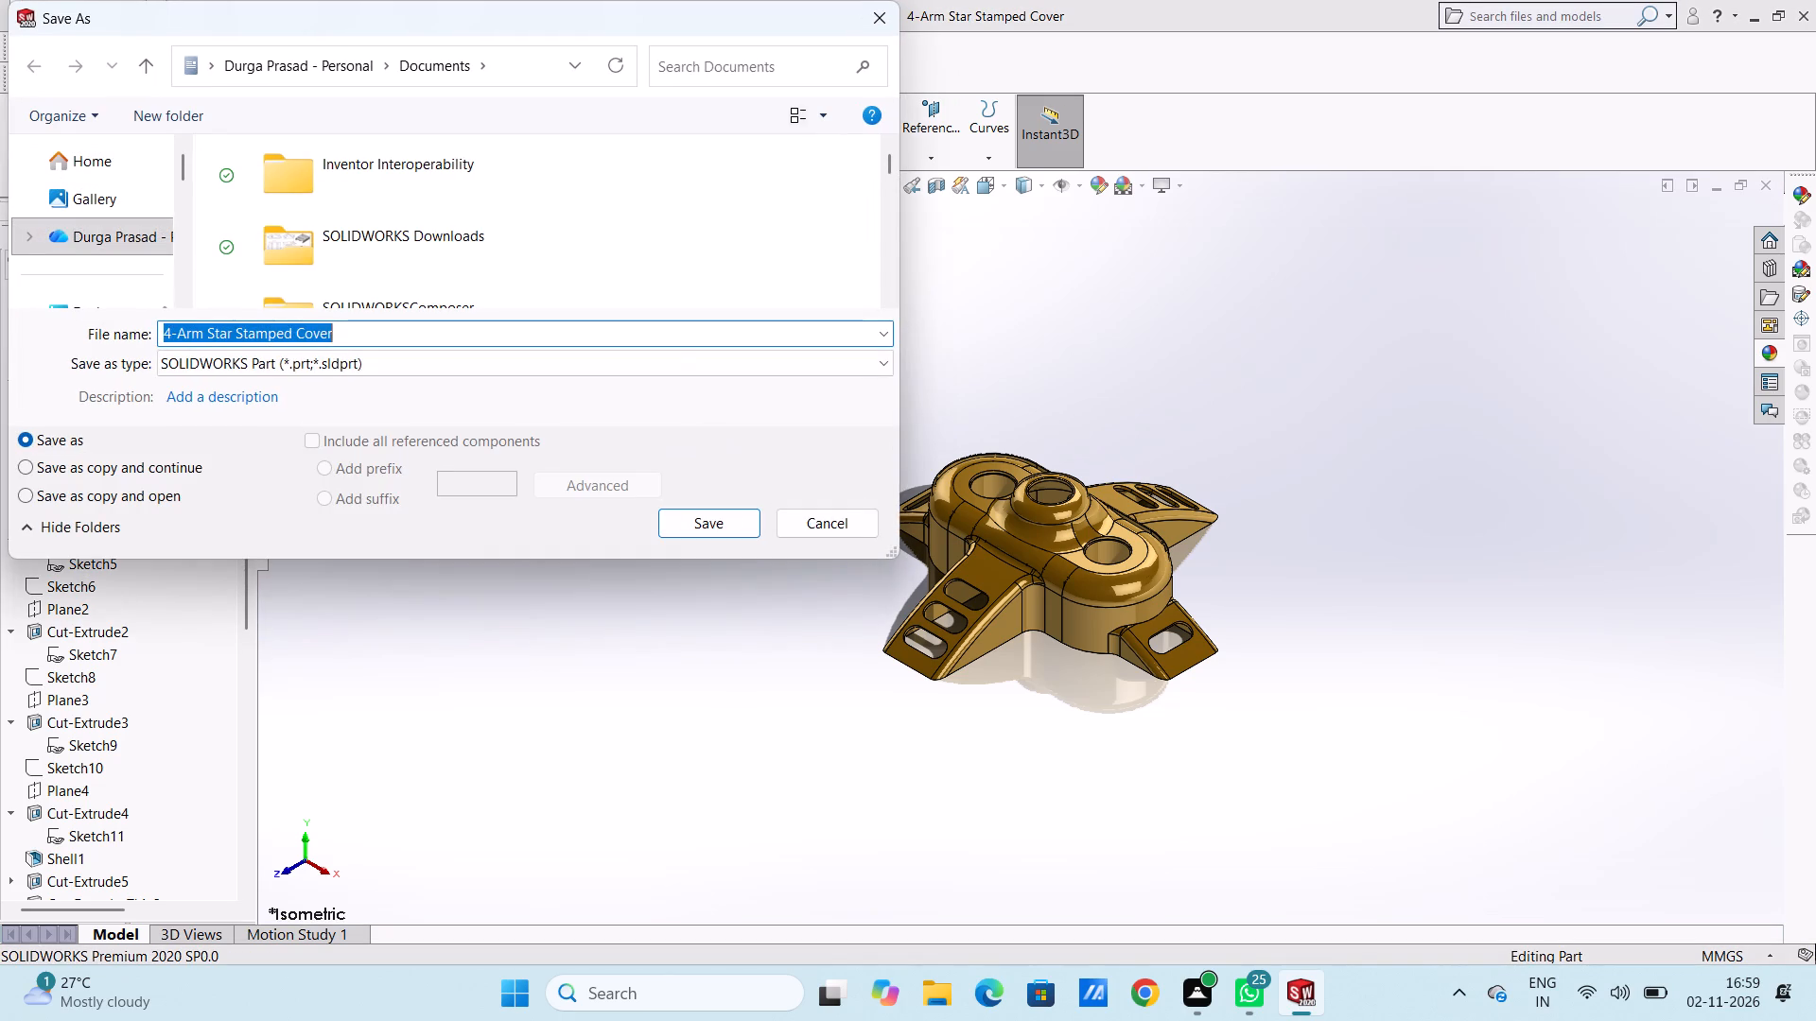
left_click(652, 360)
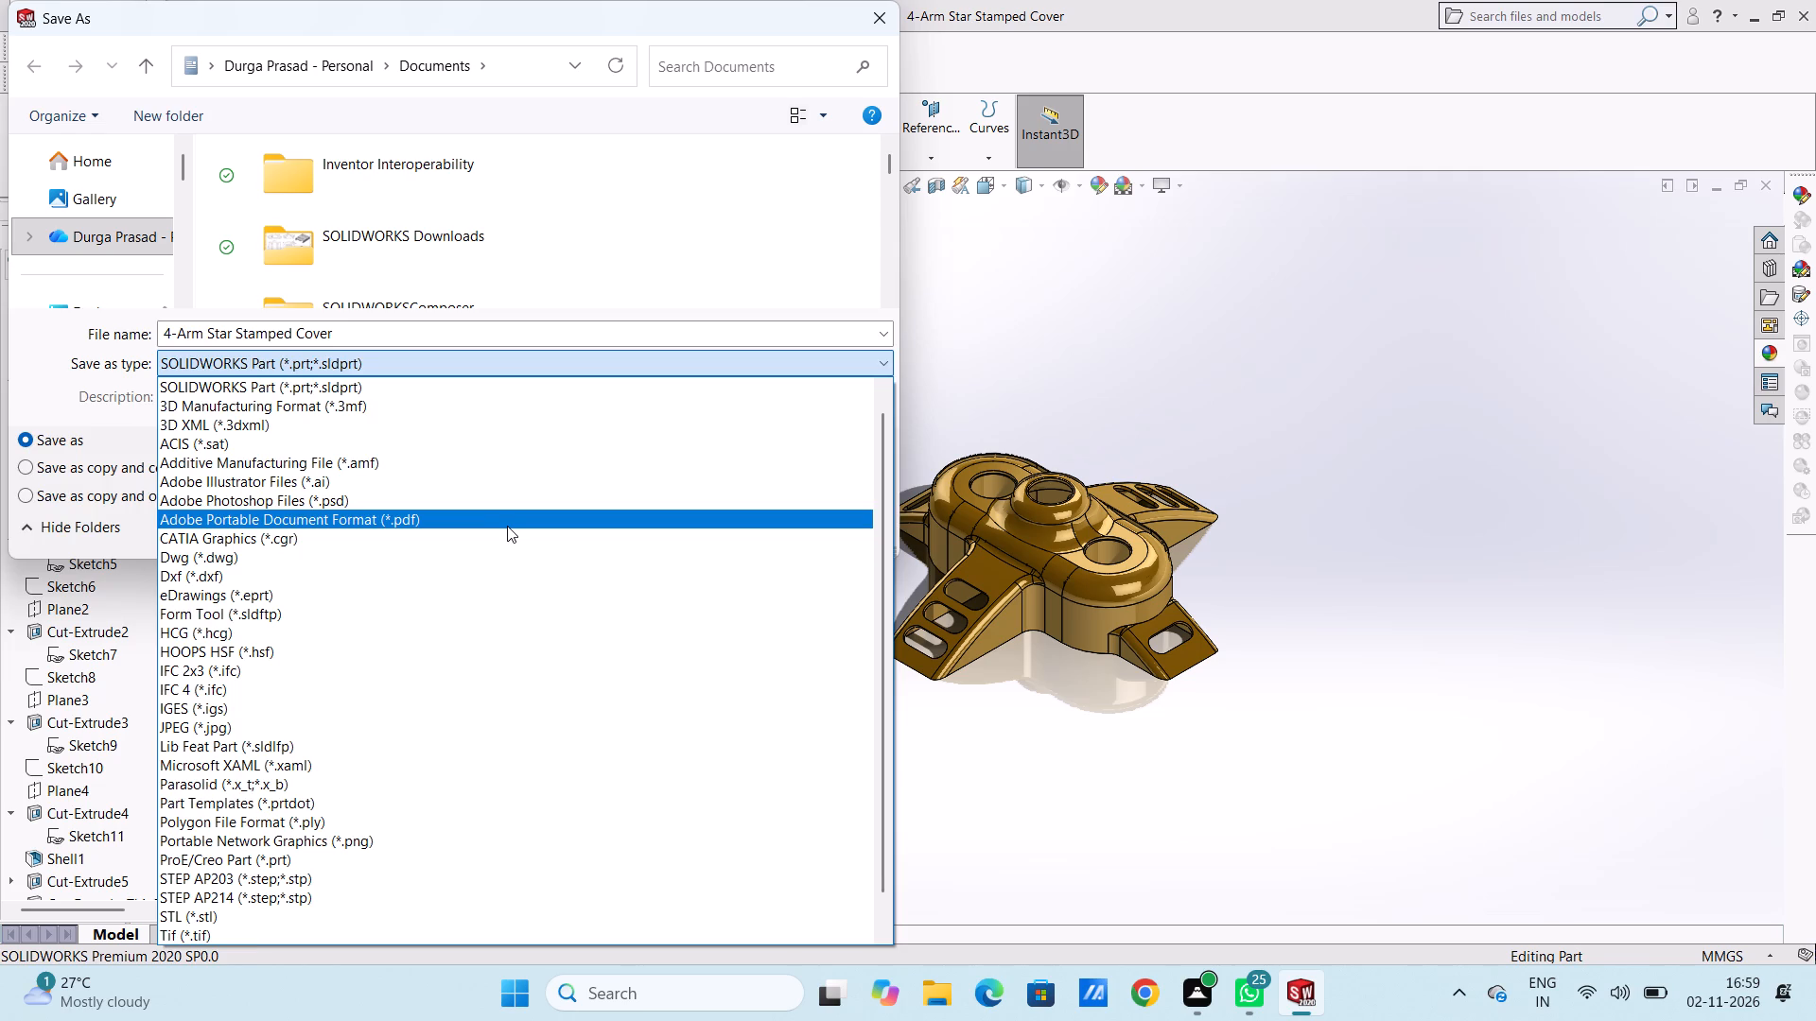
left_click(507, 526)
left_click(722, 568)
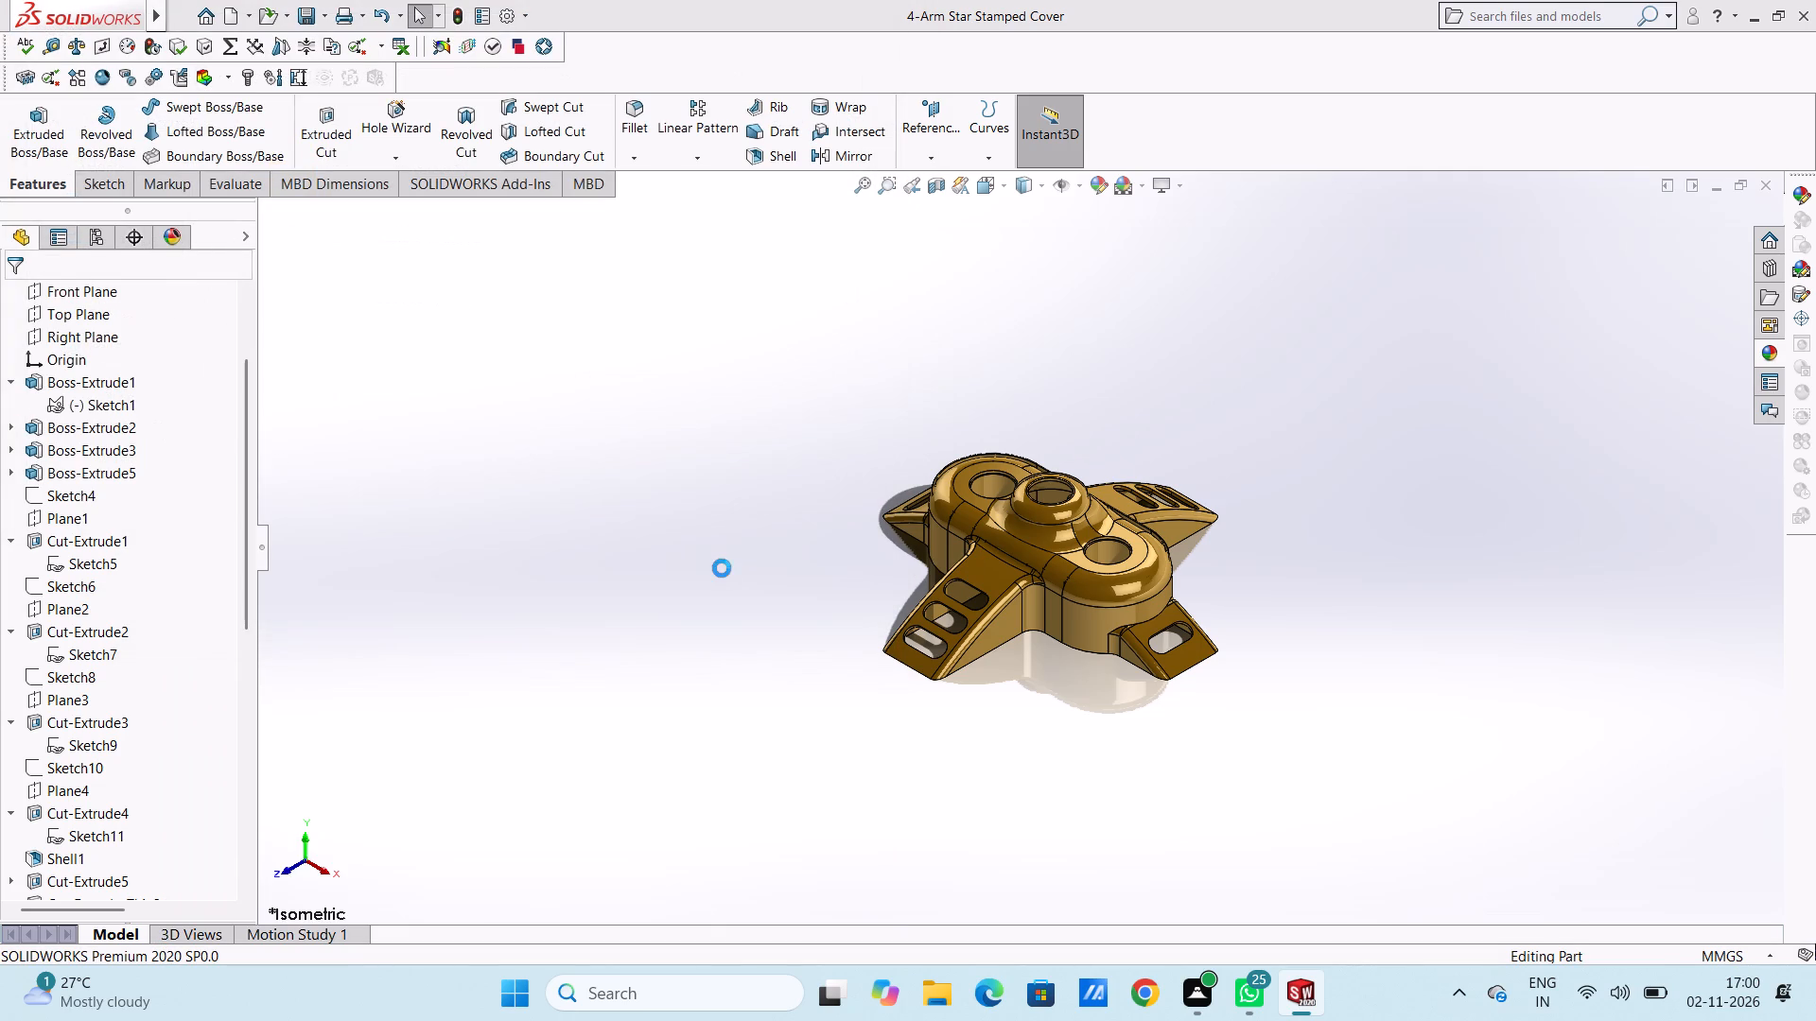